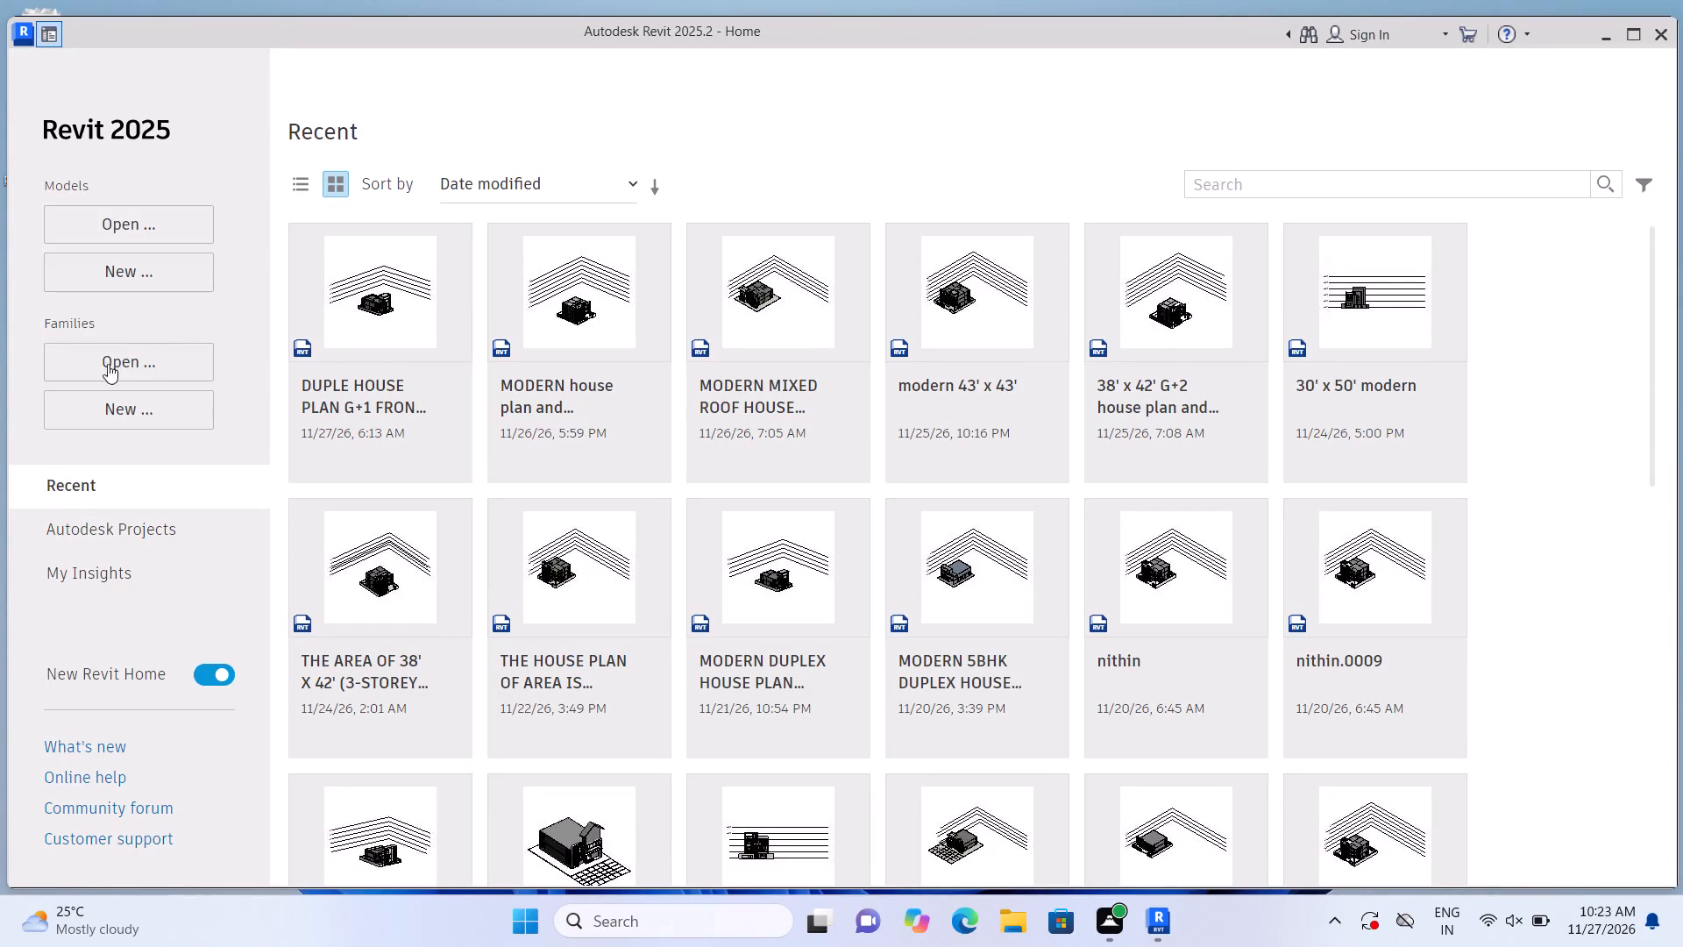
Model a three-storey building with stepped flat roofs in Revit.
Create a new project from the English-Imperial default.rte template.
double_click(160, 270)
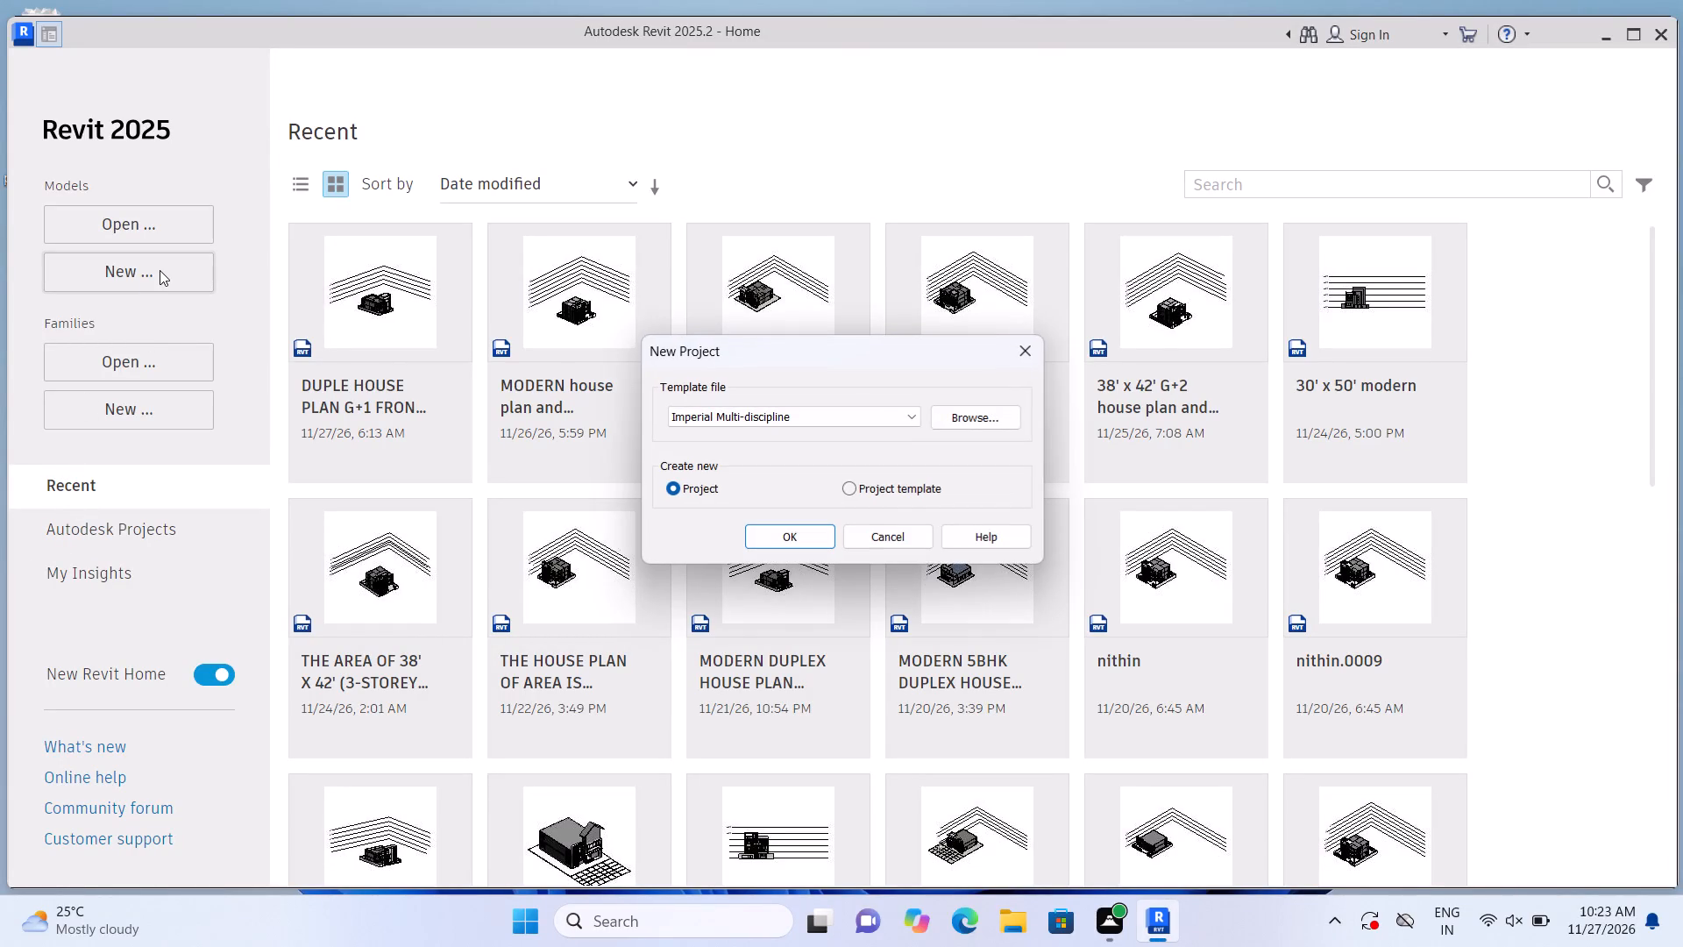
left_click(990, 423)
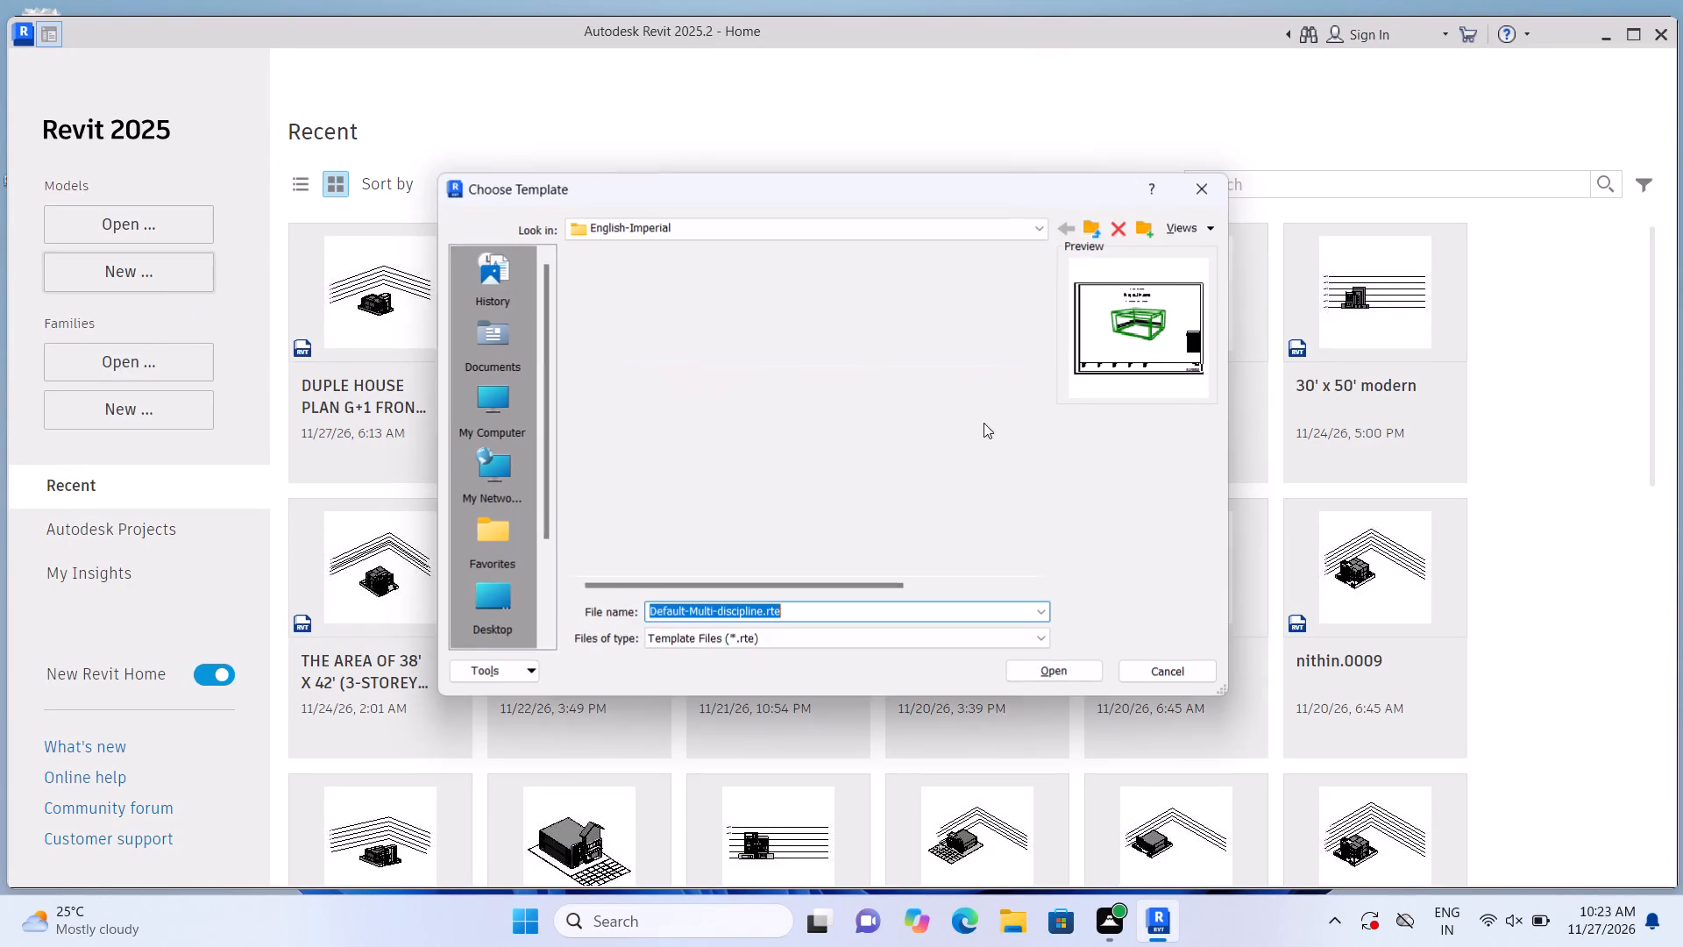
left_click(776, 311)
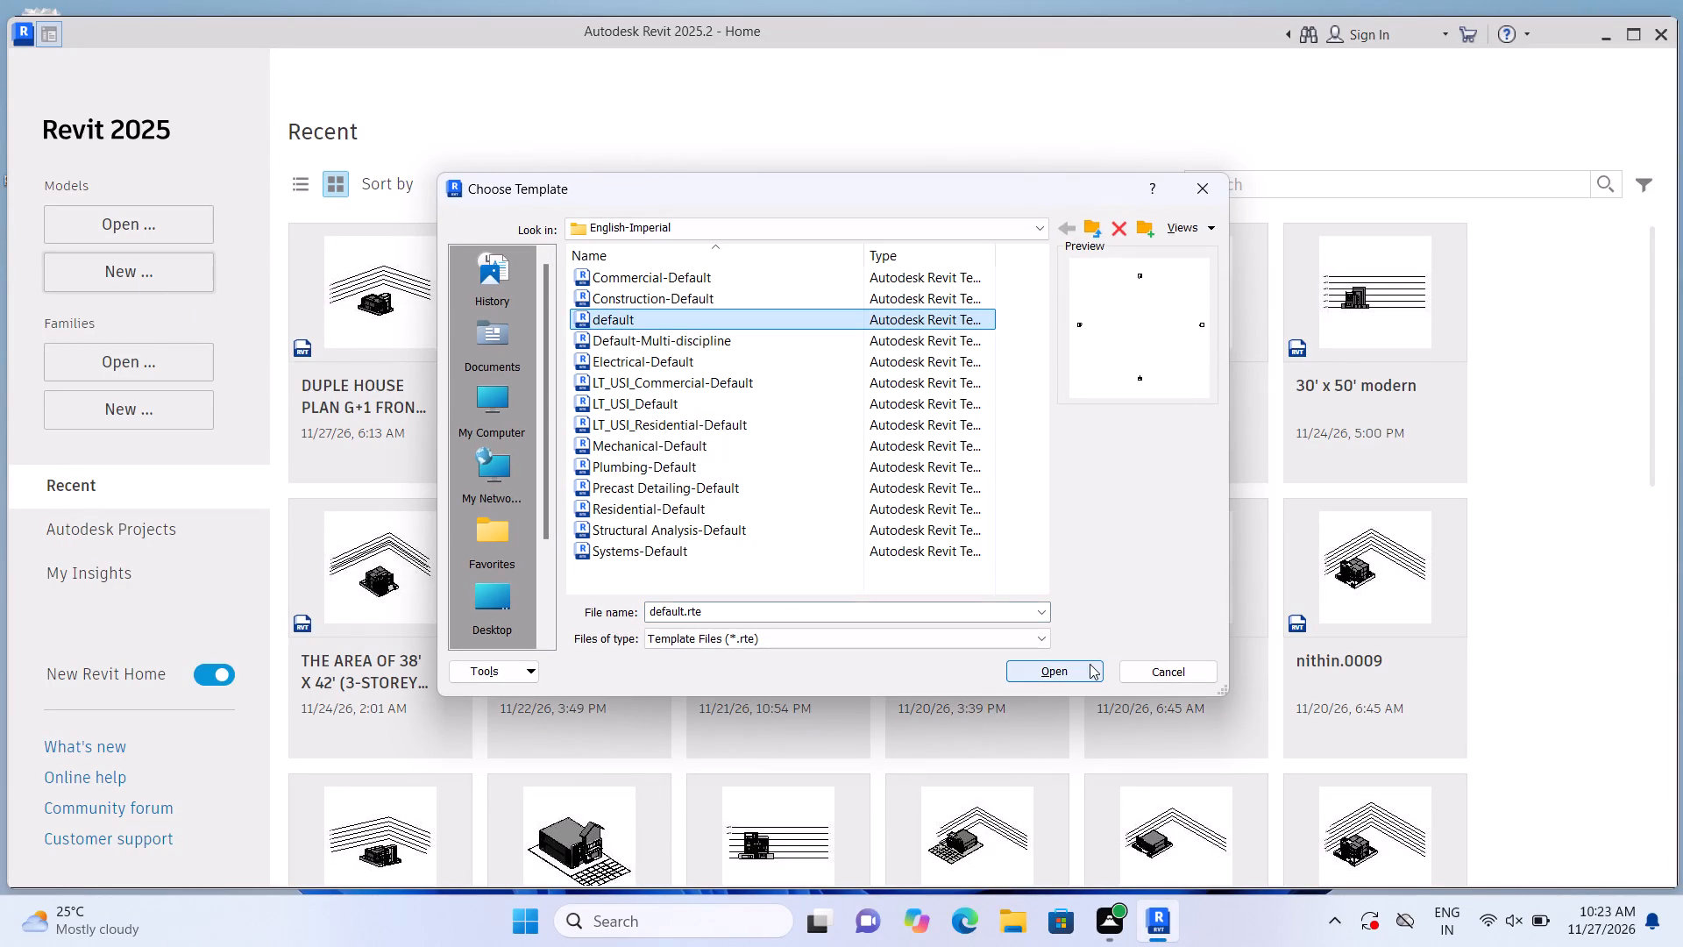
left_click(1090, 664)
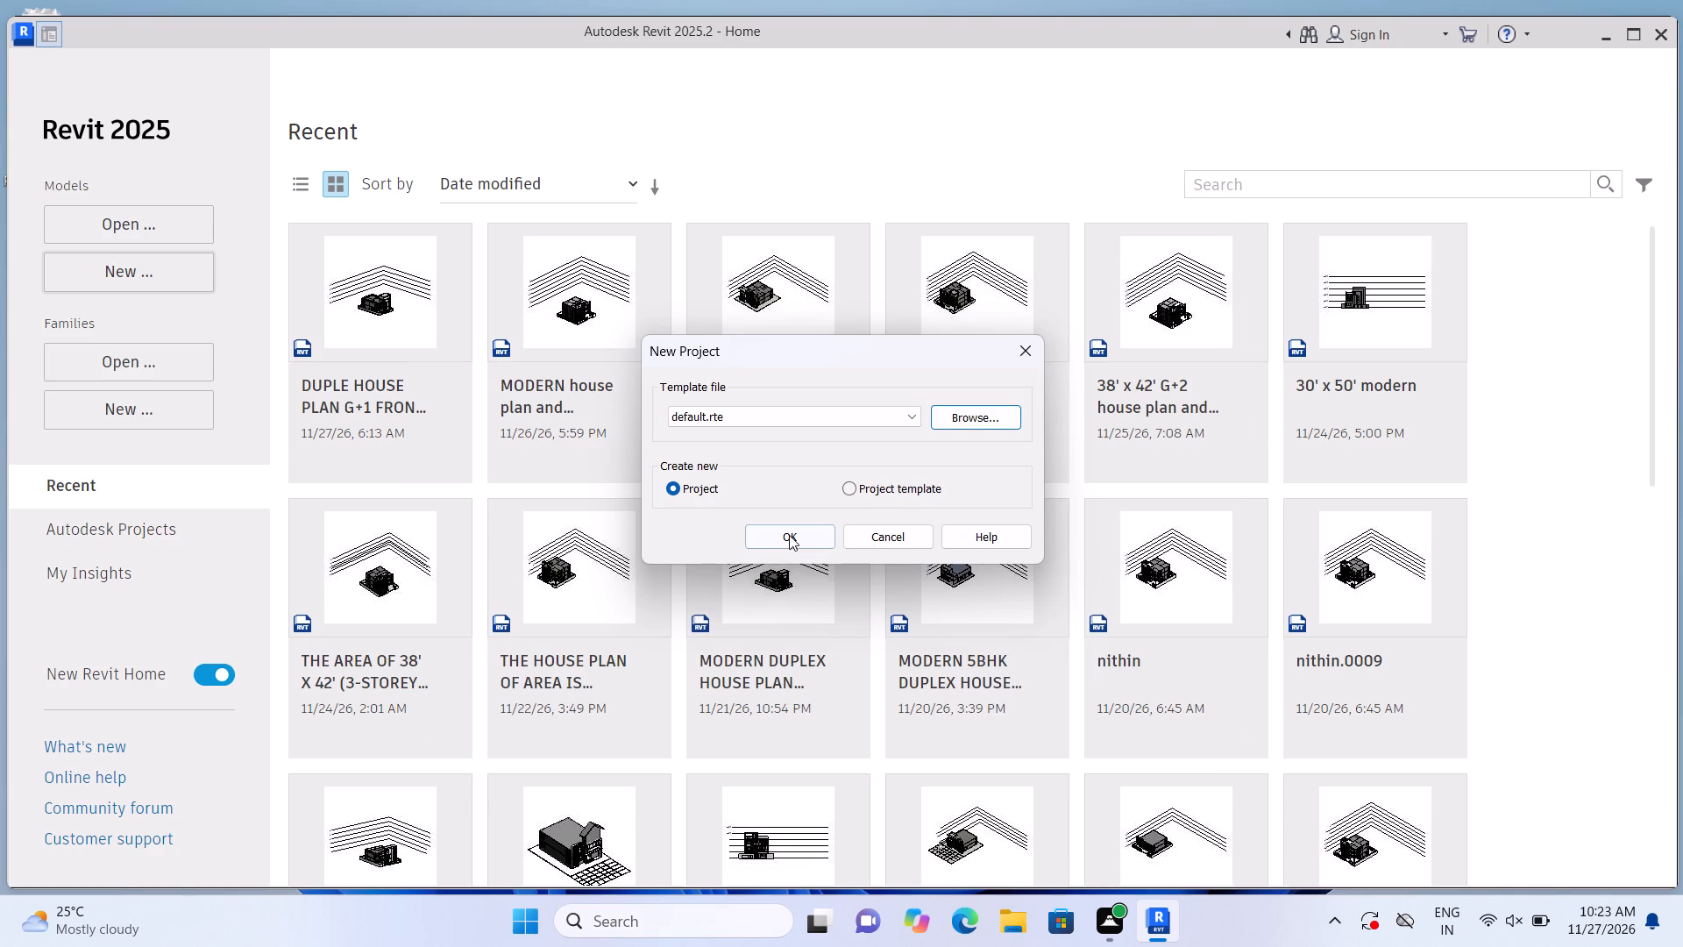
left_click(789, 535)
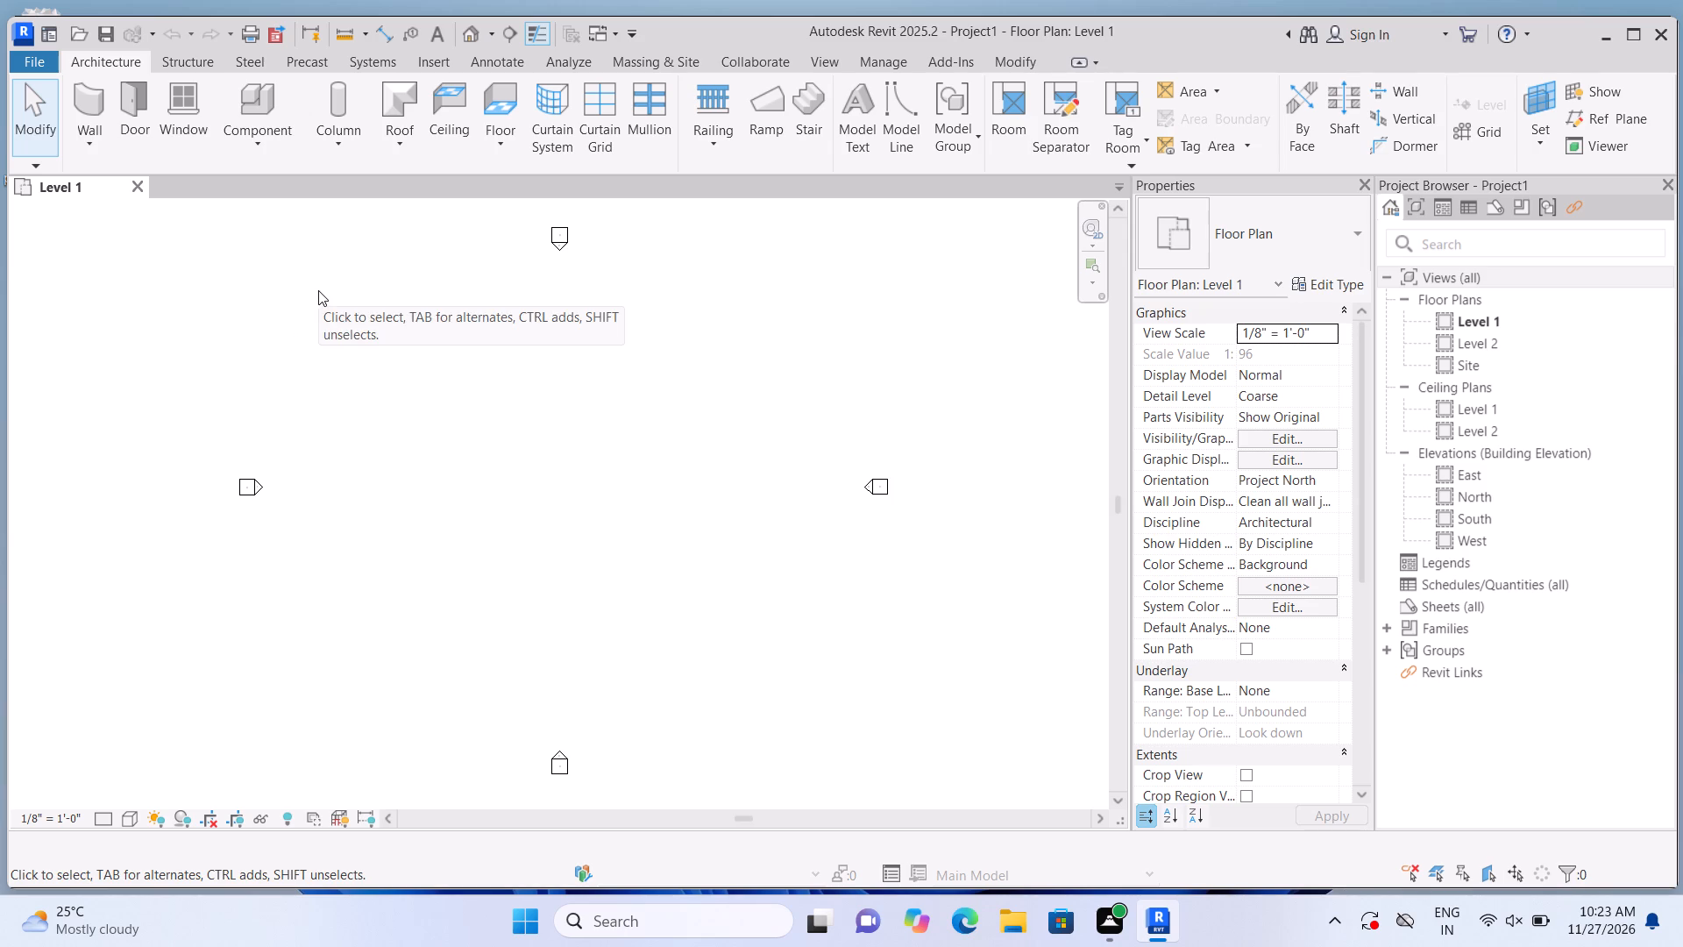
Configure new walls on Level 1 with an unconnected 10' height and the location line at Finish Face: Exterior.
left_click(104, 111)
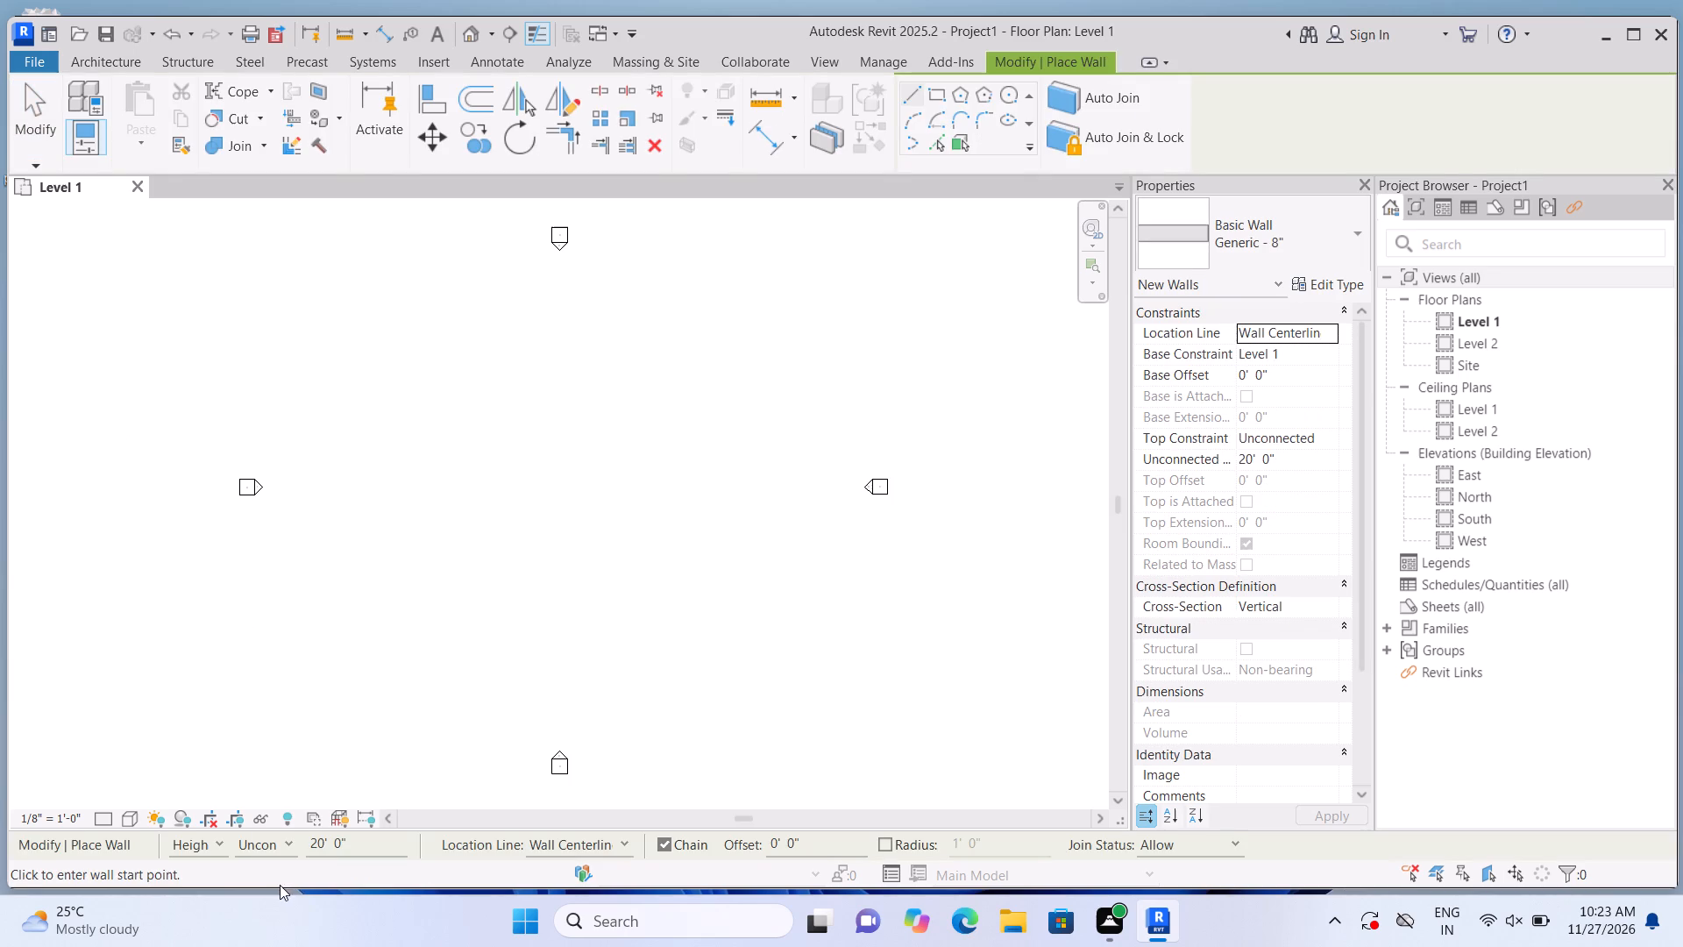
left_click(289, 837)
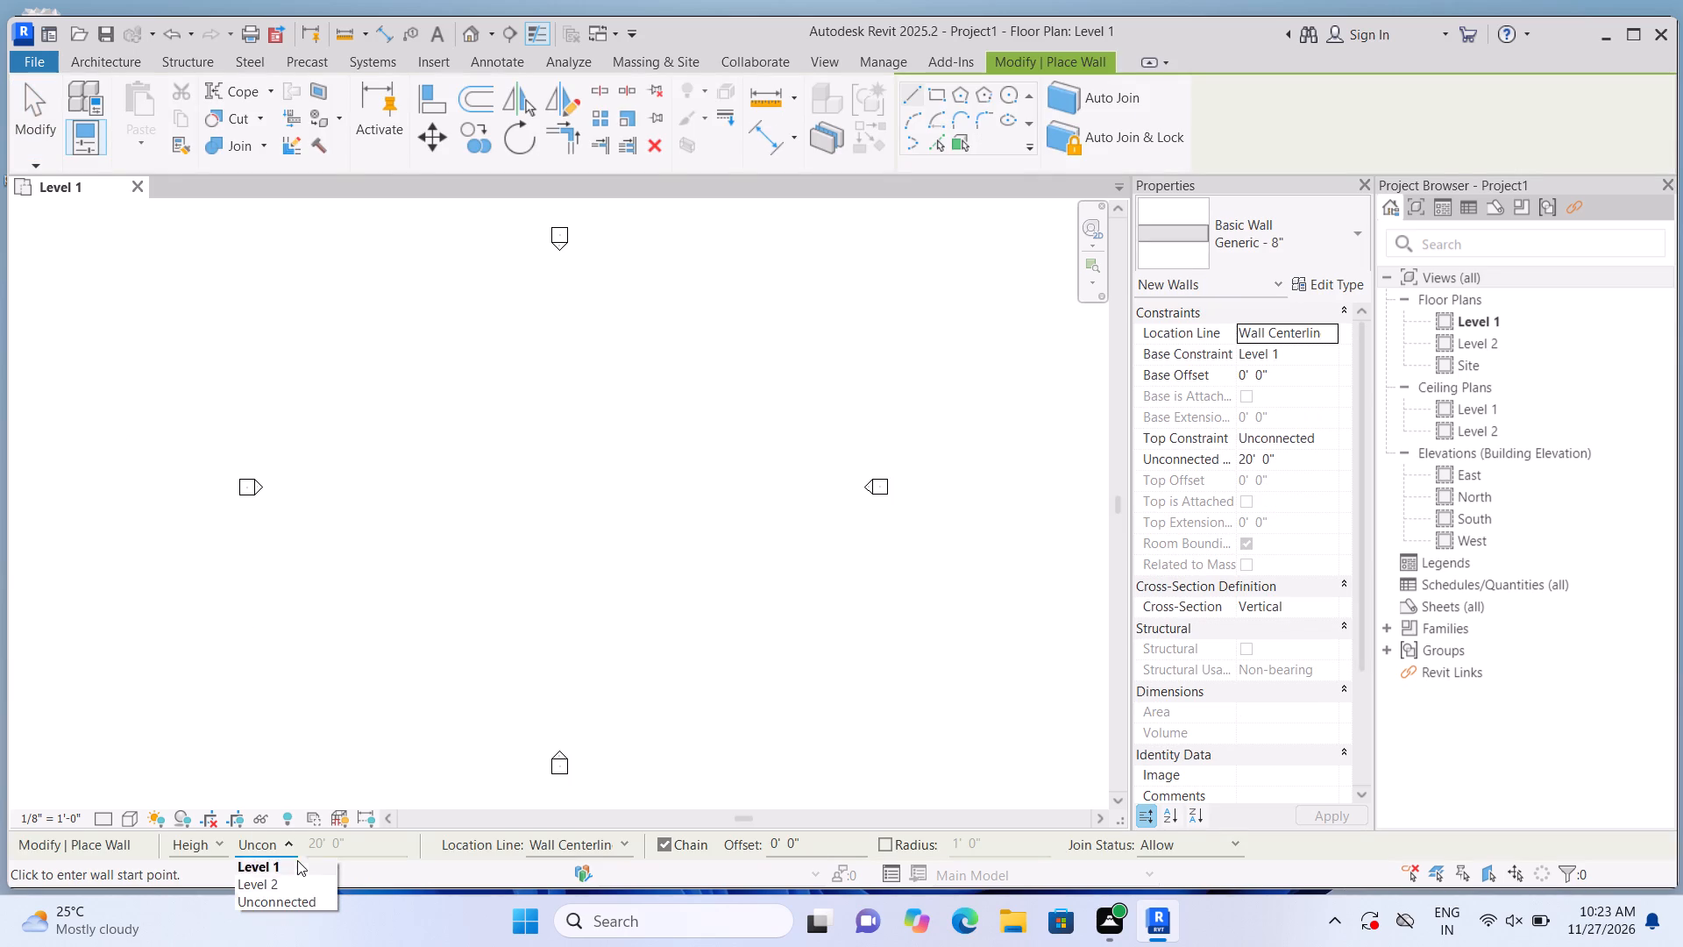
left_click(295, 886)
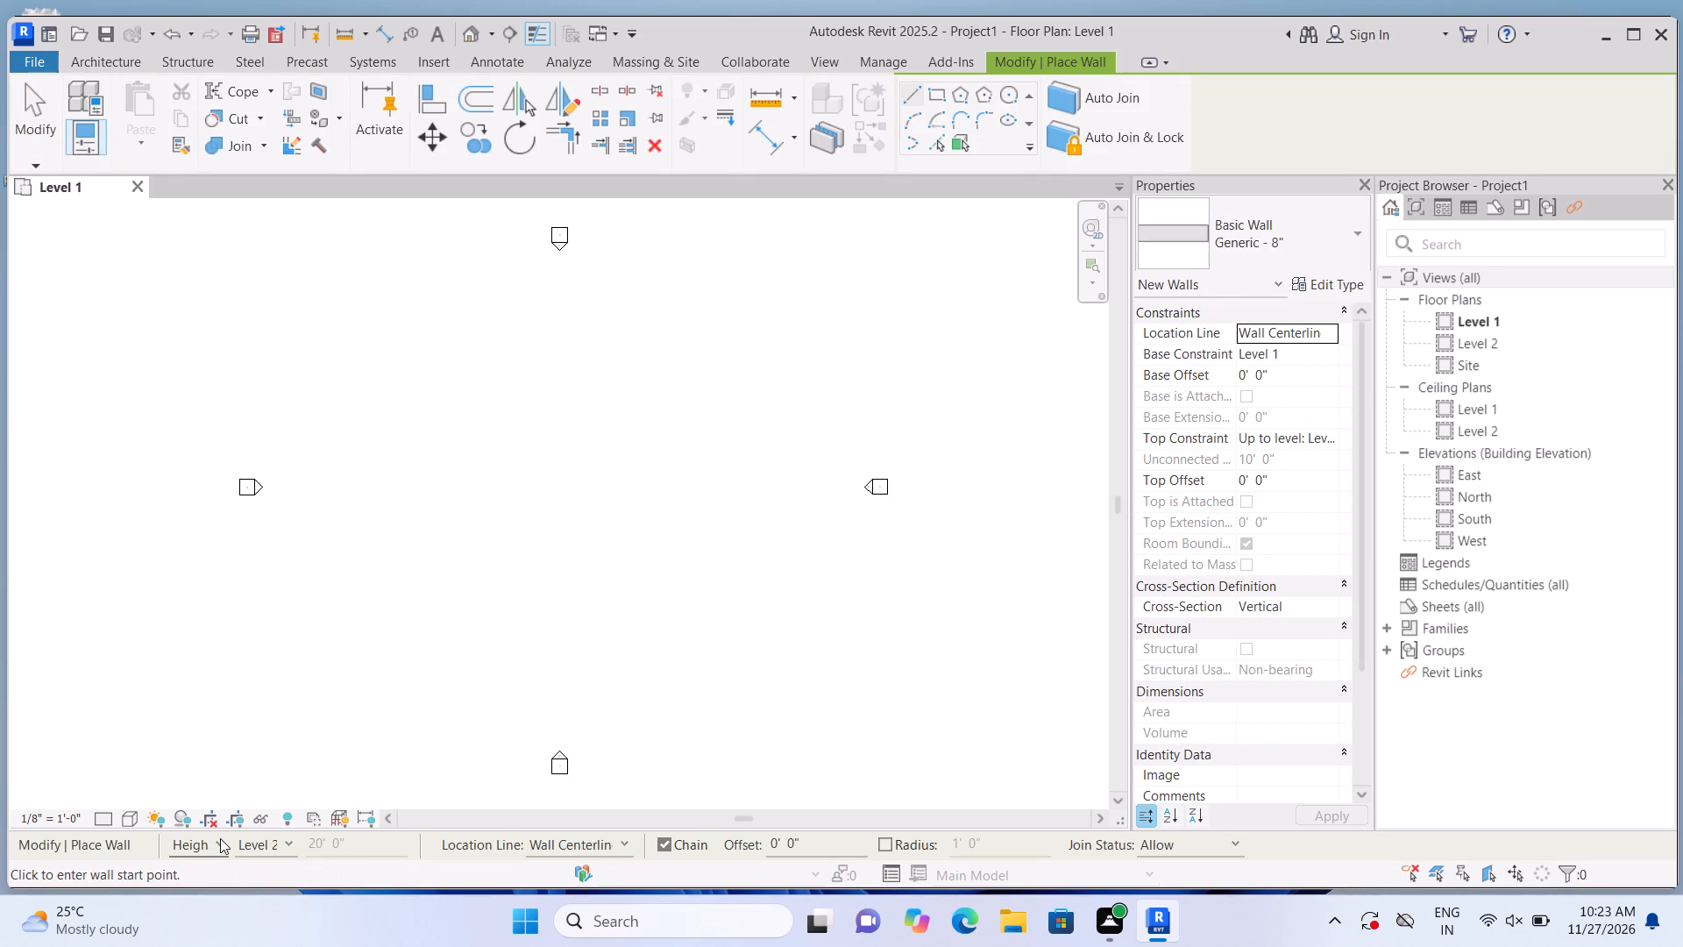
left_click(220, 838)
left_click(218, 889)
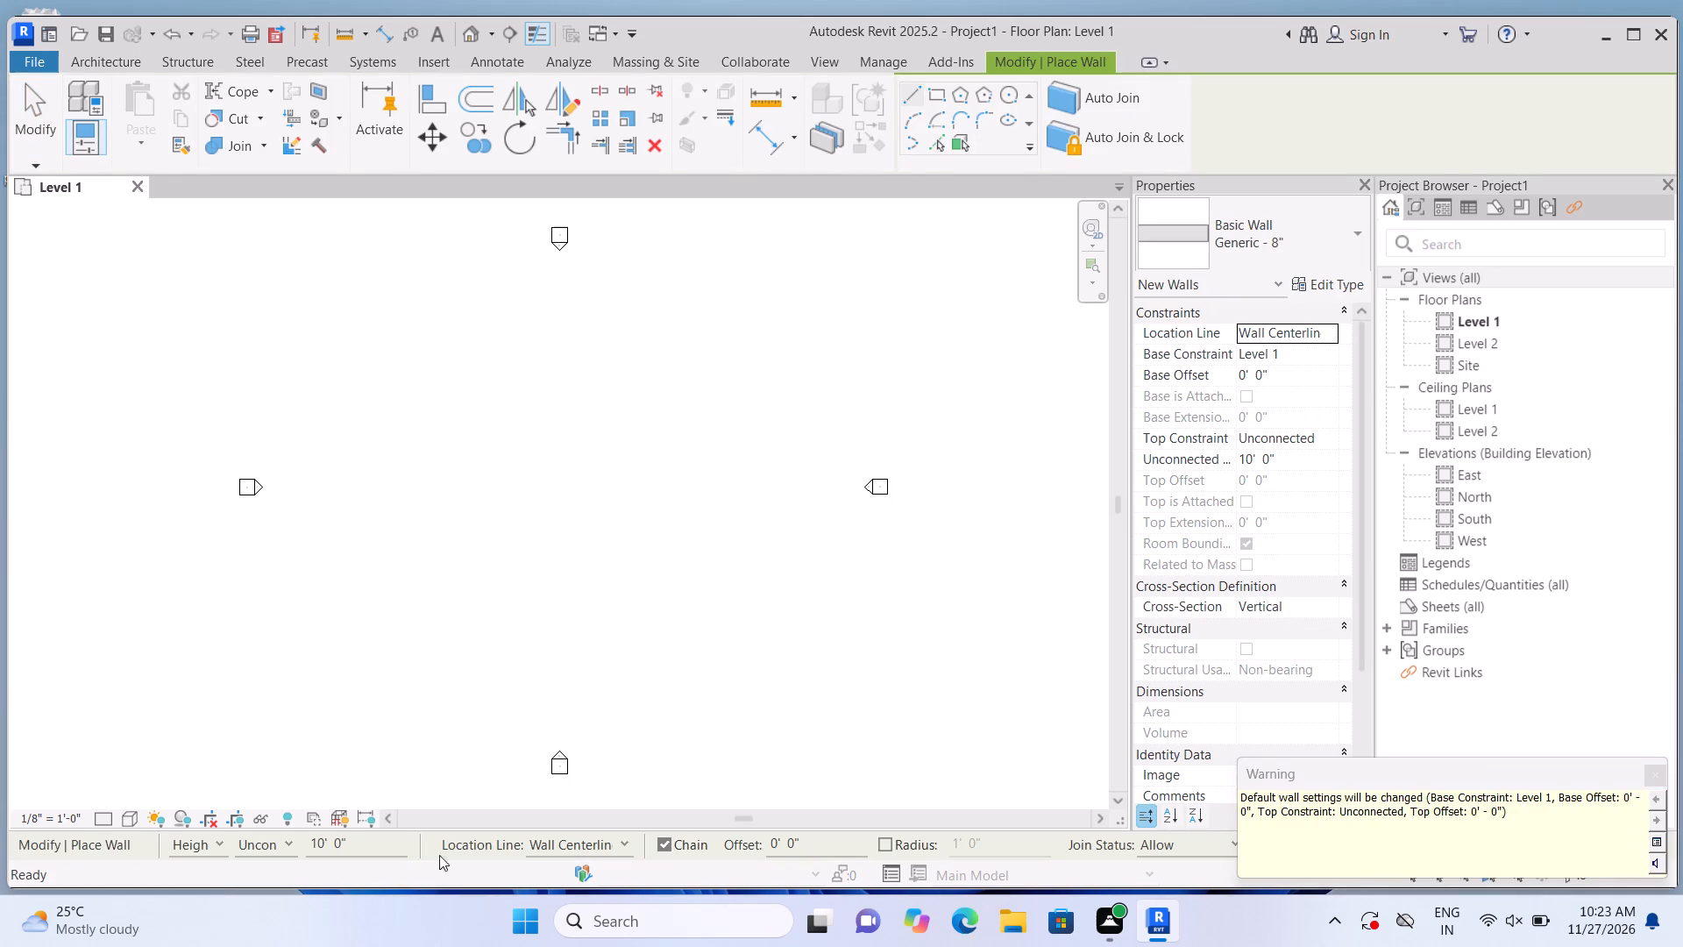
left_click(628, 833)
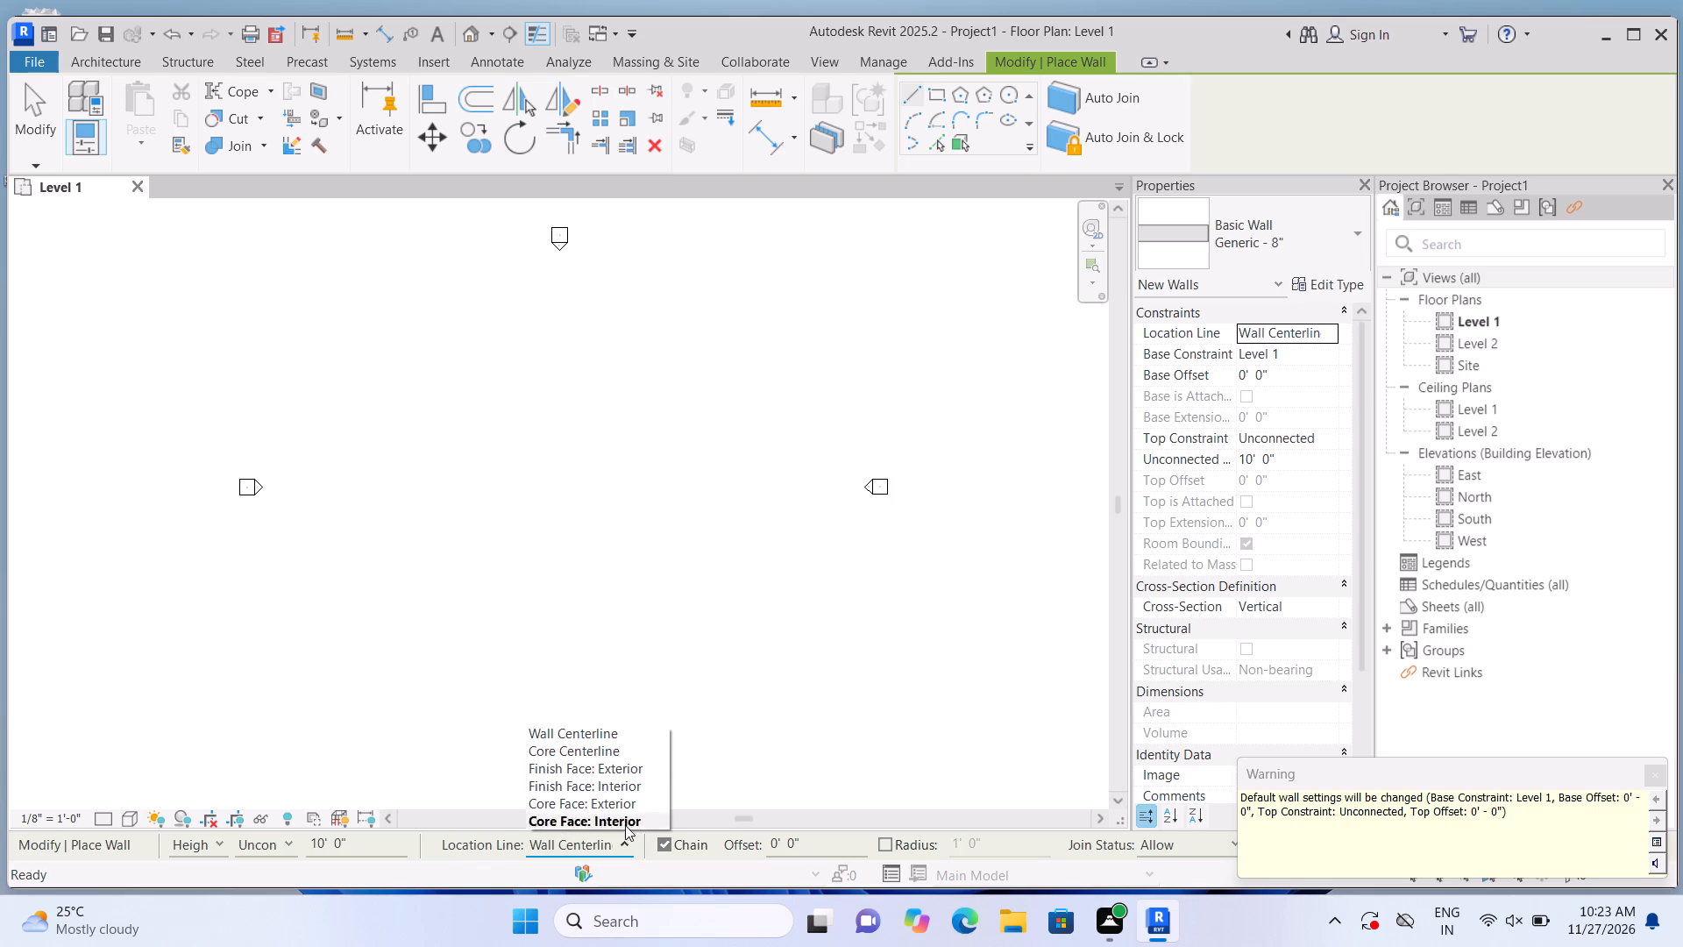
left_click(626, 772)
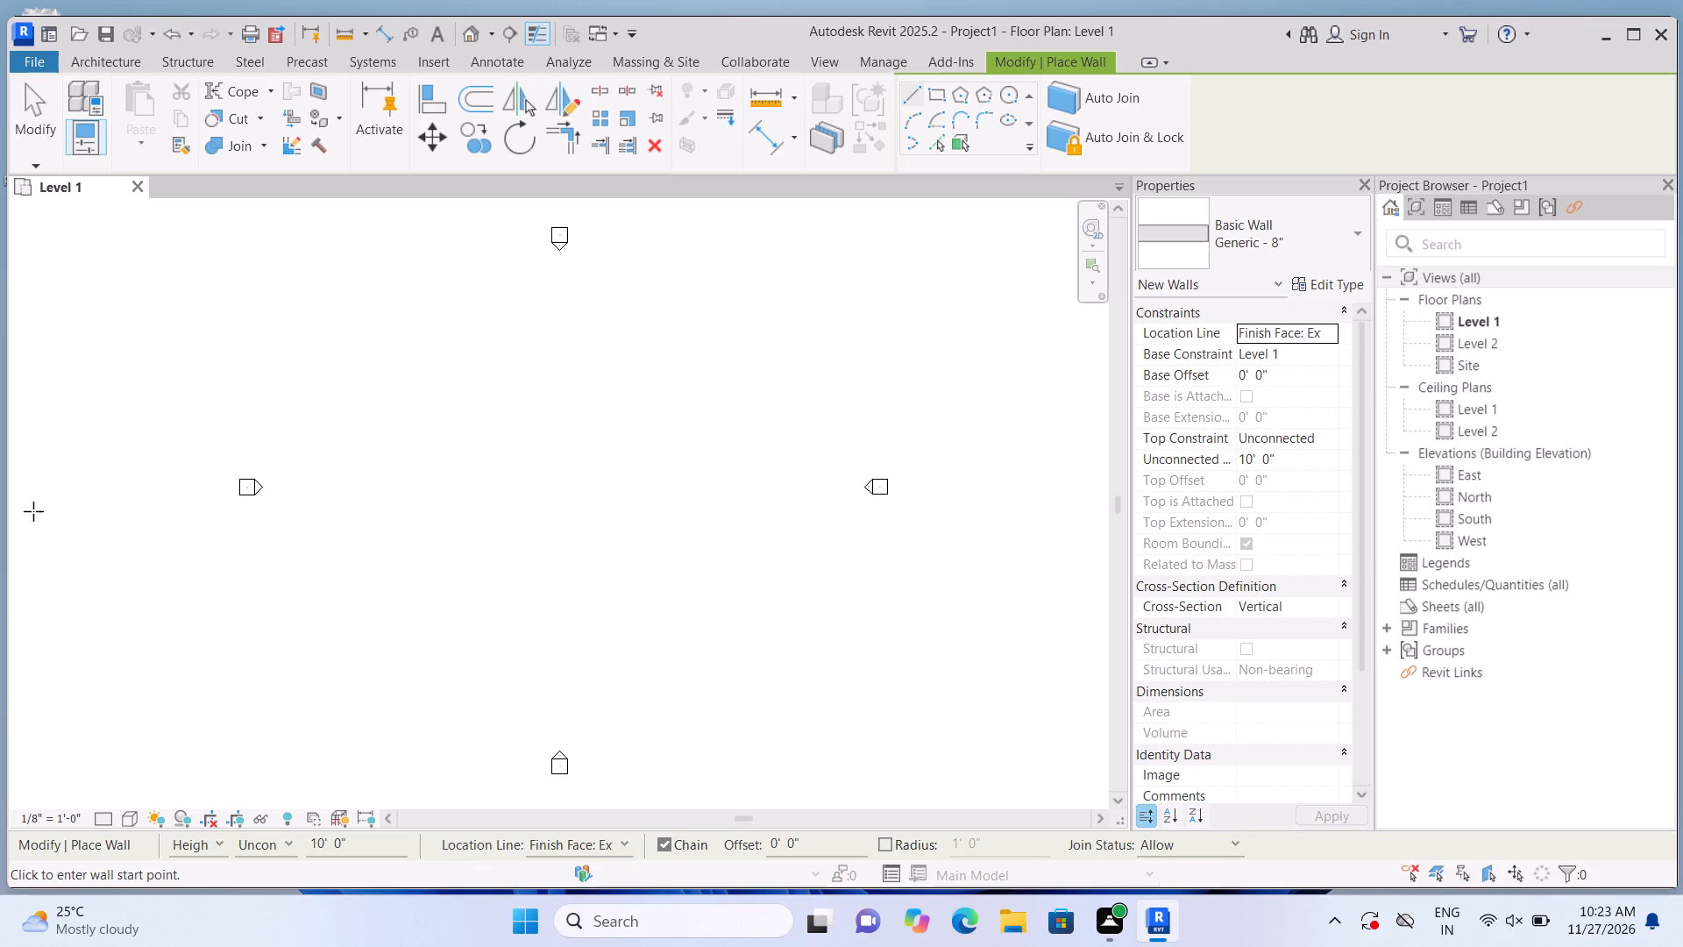
Duplicate the Generic - 8" basic wall type and name the copy 4.5".
left_click(88, 69)
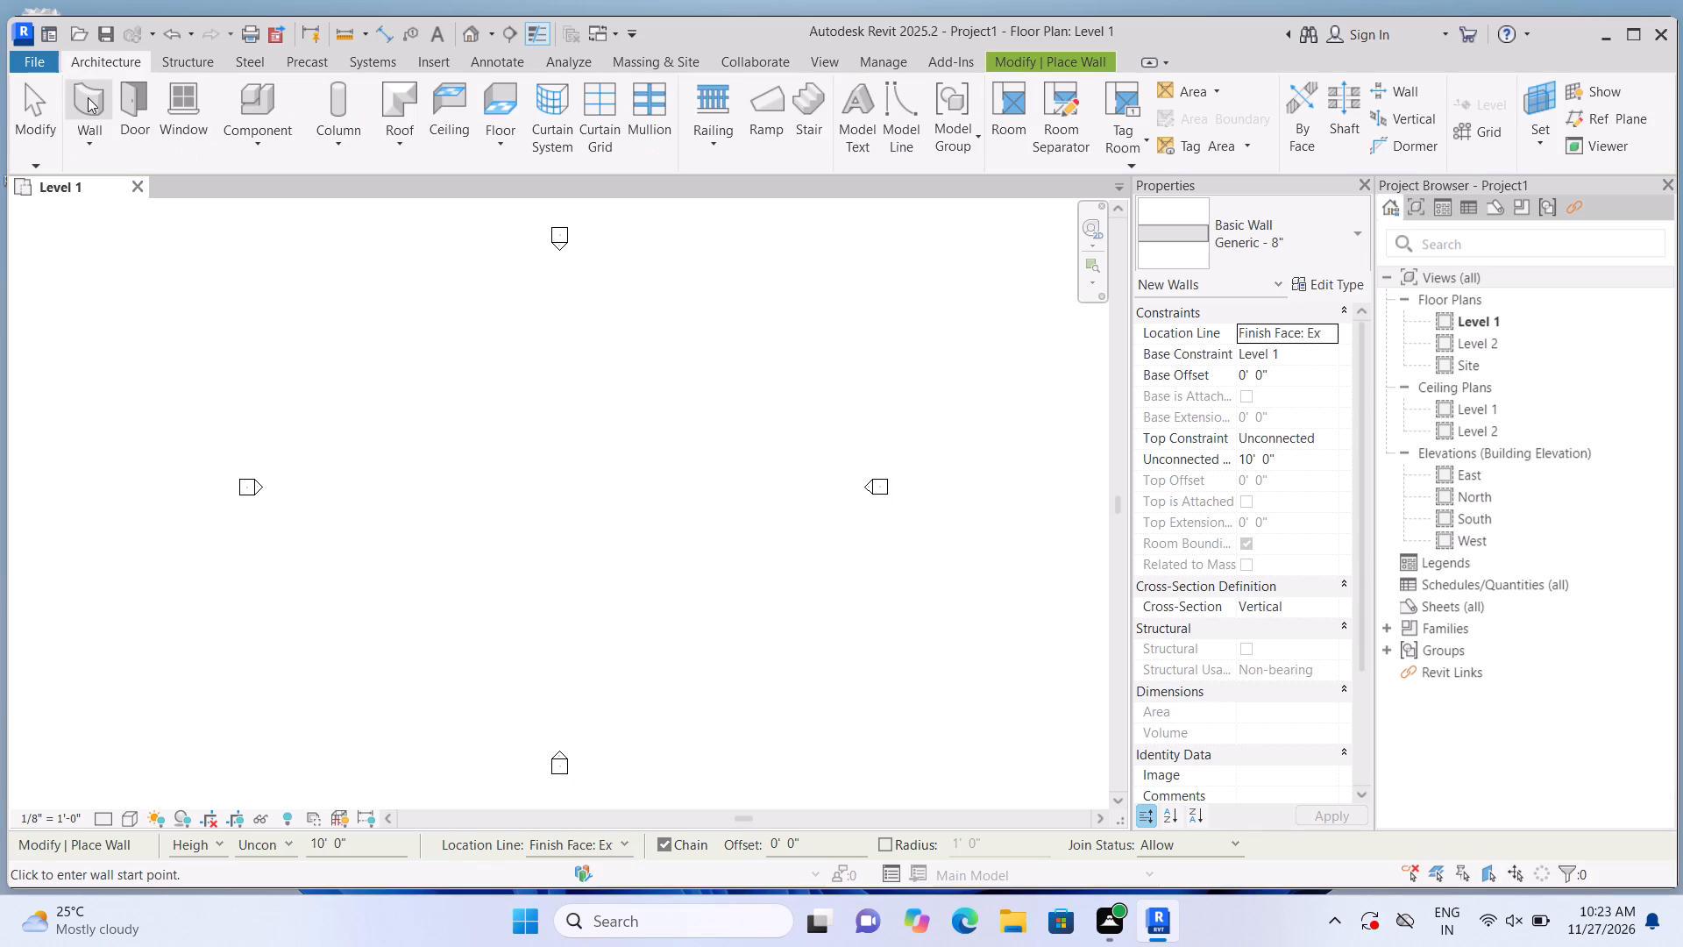
double_click(88, 99)
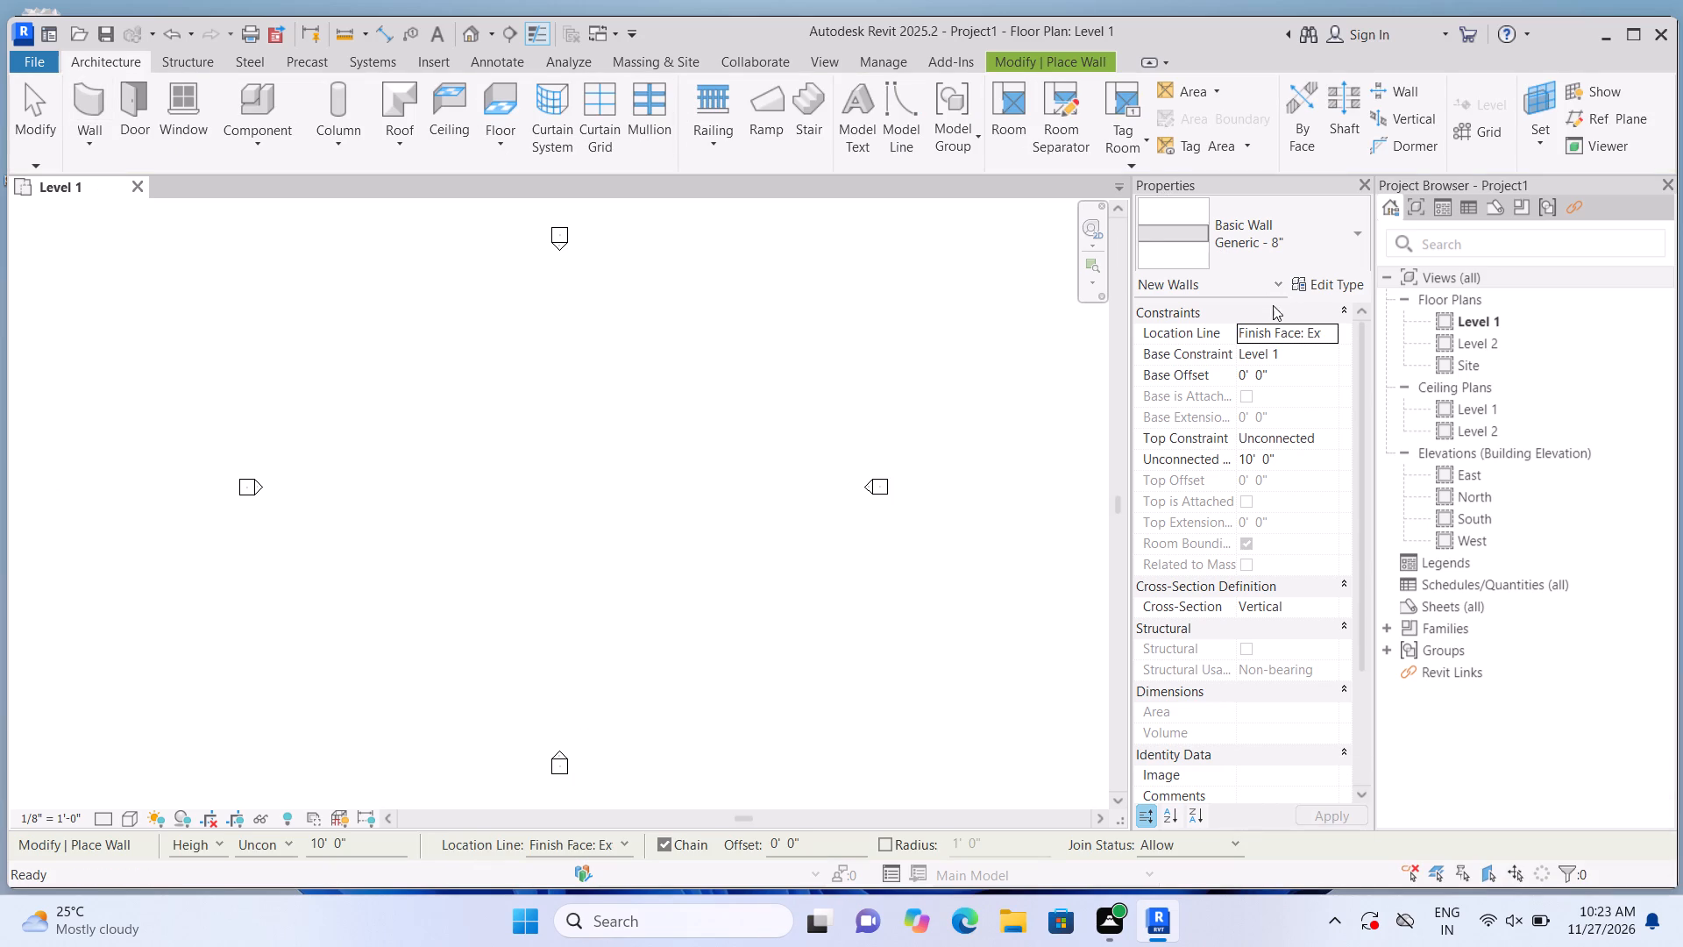
left_click(1322, 281)
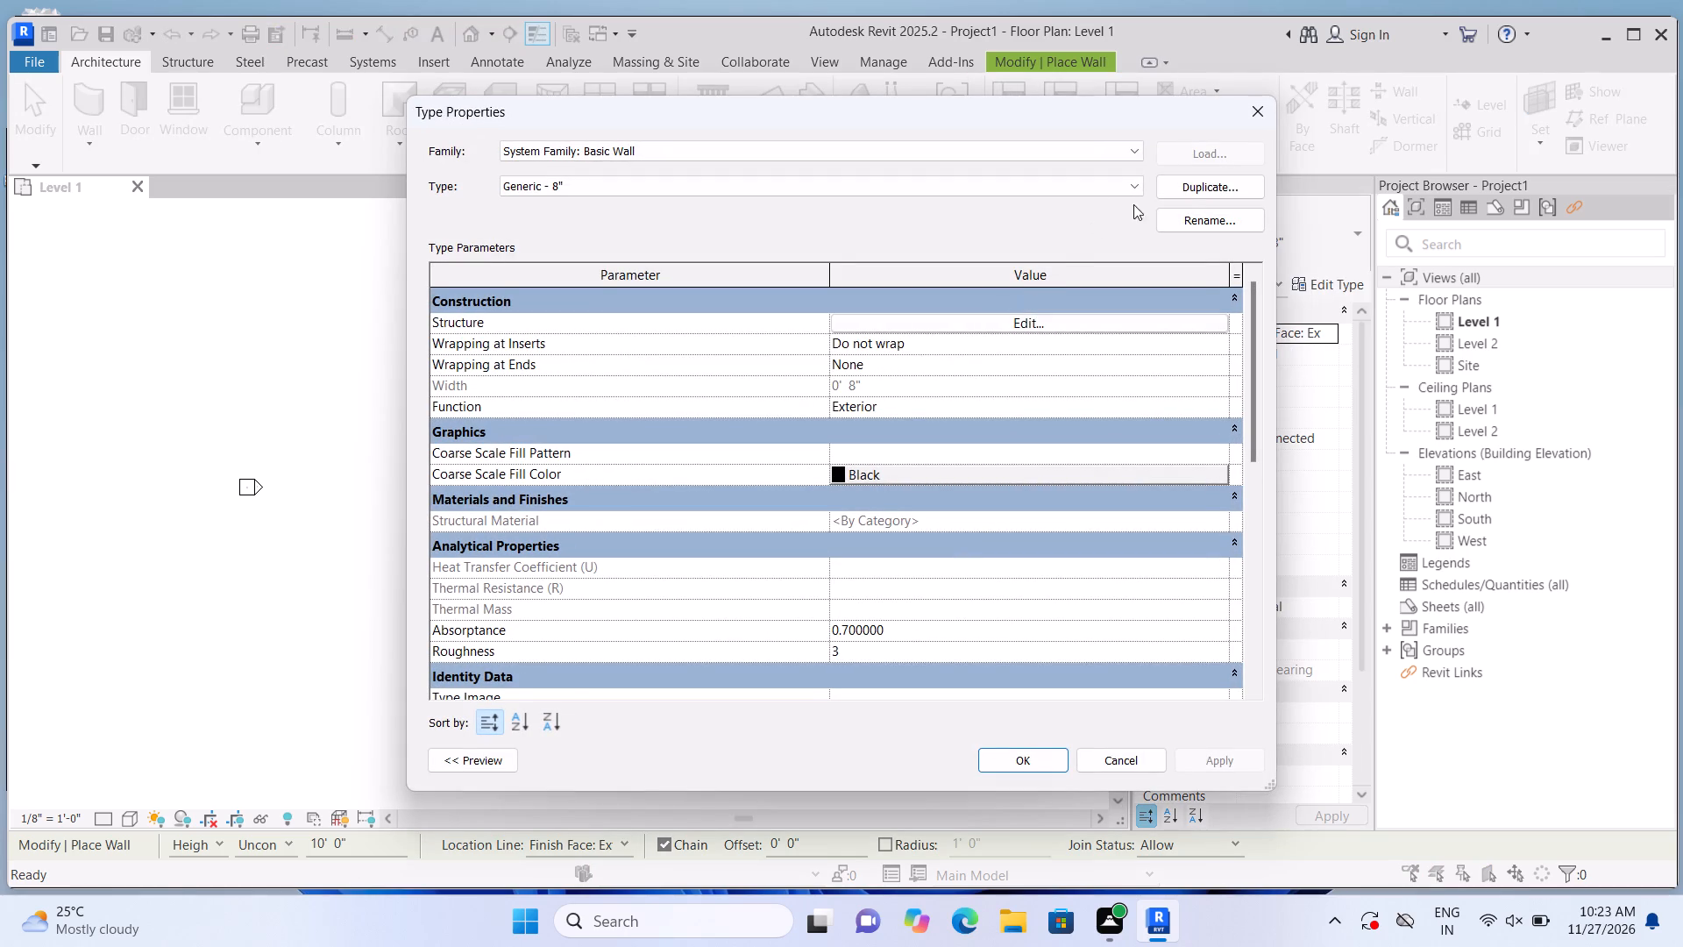
left_click(1194, 187)
left_click(901, 435)
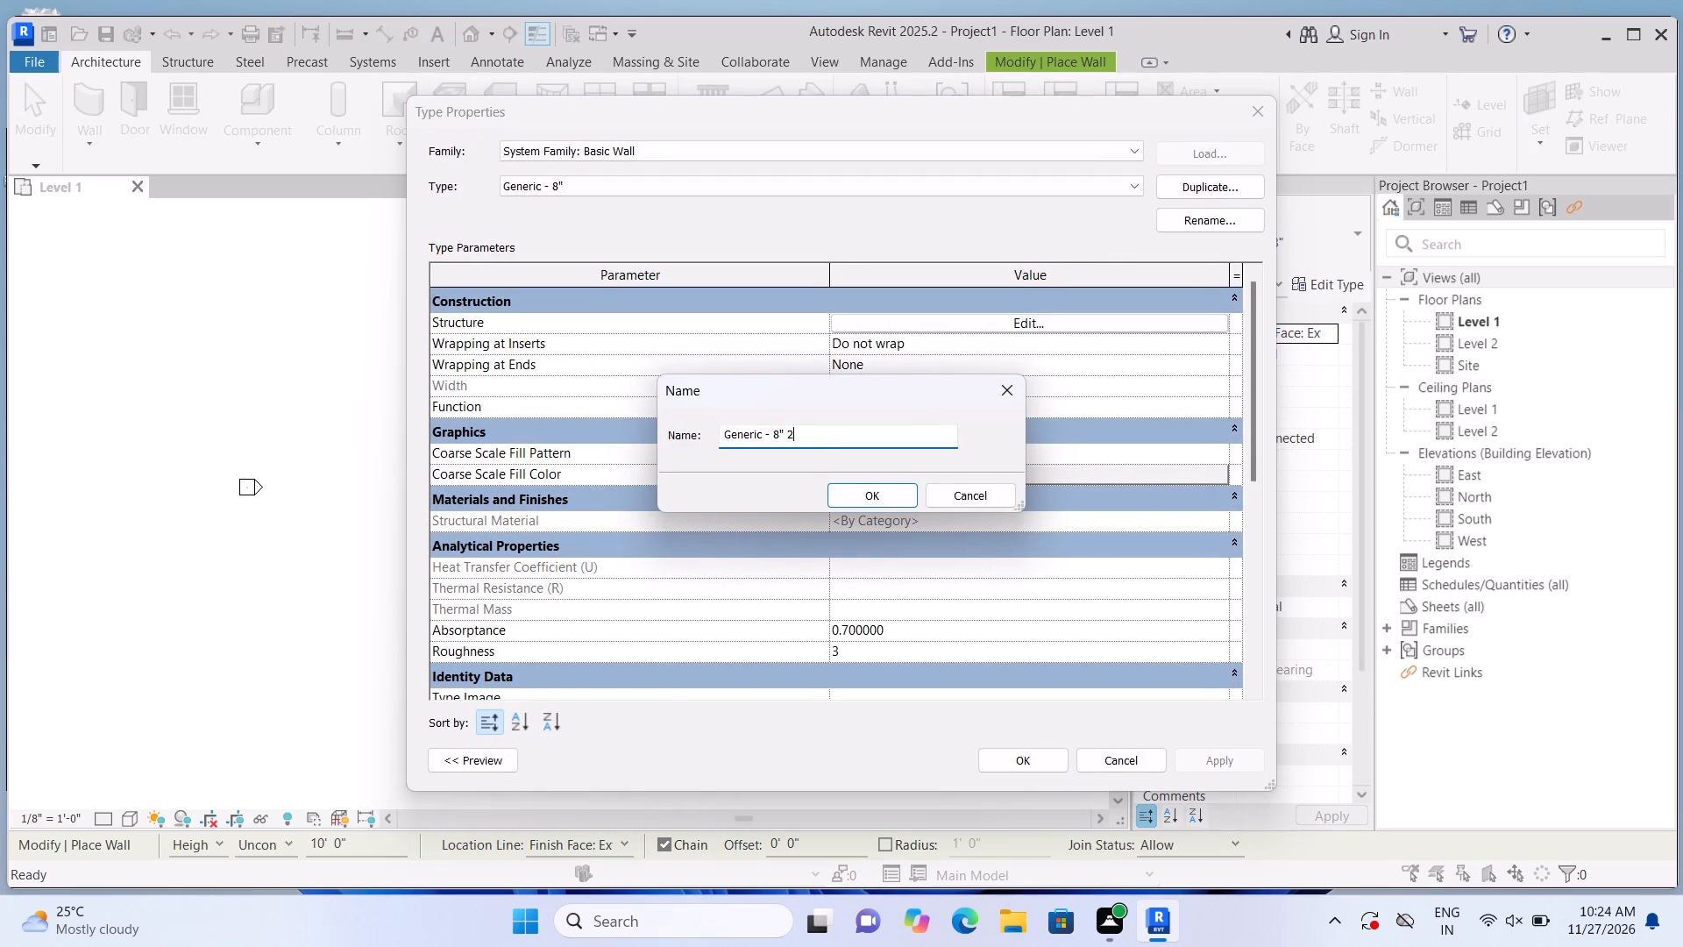
type("4.5")
key("shift+quotedbl")
key("BackSpace")
key("BackSpace")
key("BackSpace")
key("BackSpace")
key("BackSpace")
key("BackSpace")
key("BackSpace")
key("BackSpace")
key("BackSpace")
key("BackSpace")
key("BackSpace")
key("BackSpace")
key("BackSpace")
key("BackSpace")
key("BackSpace")
key("BackSpace")
key("BackSpace")
key("BackSpace")
key("BackSpace")
key("BackSpace")
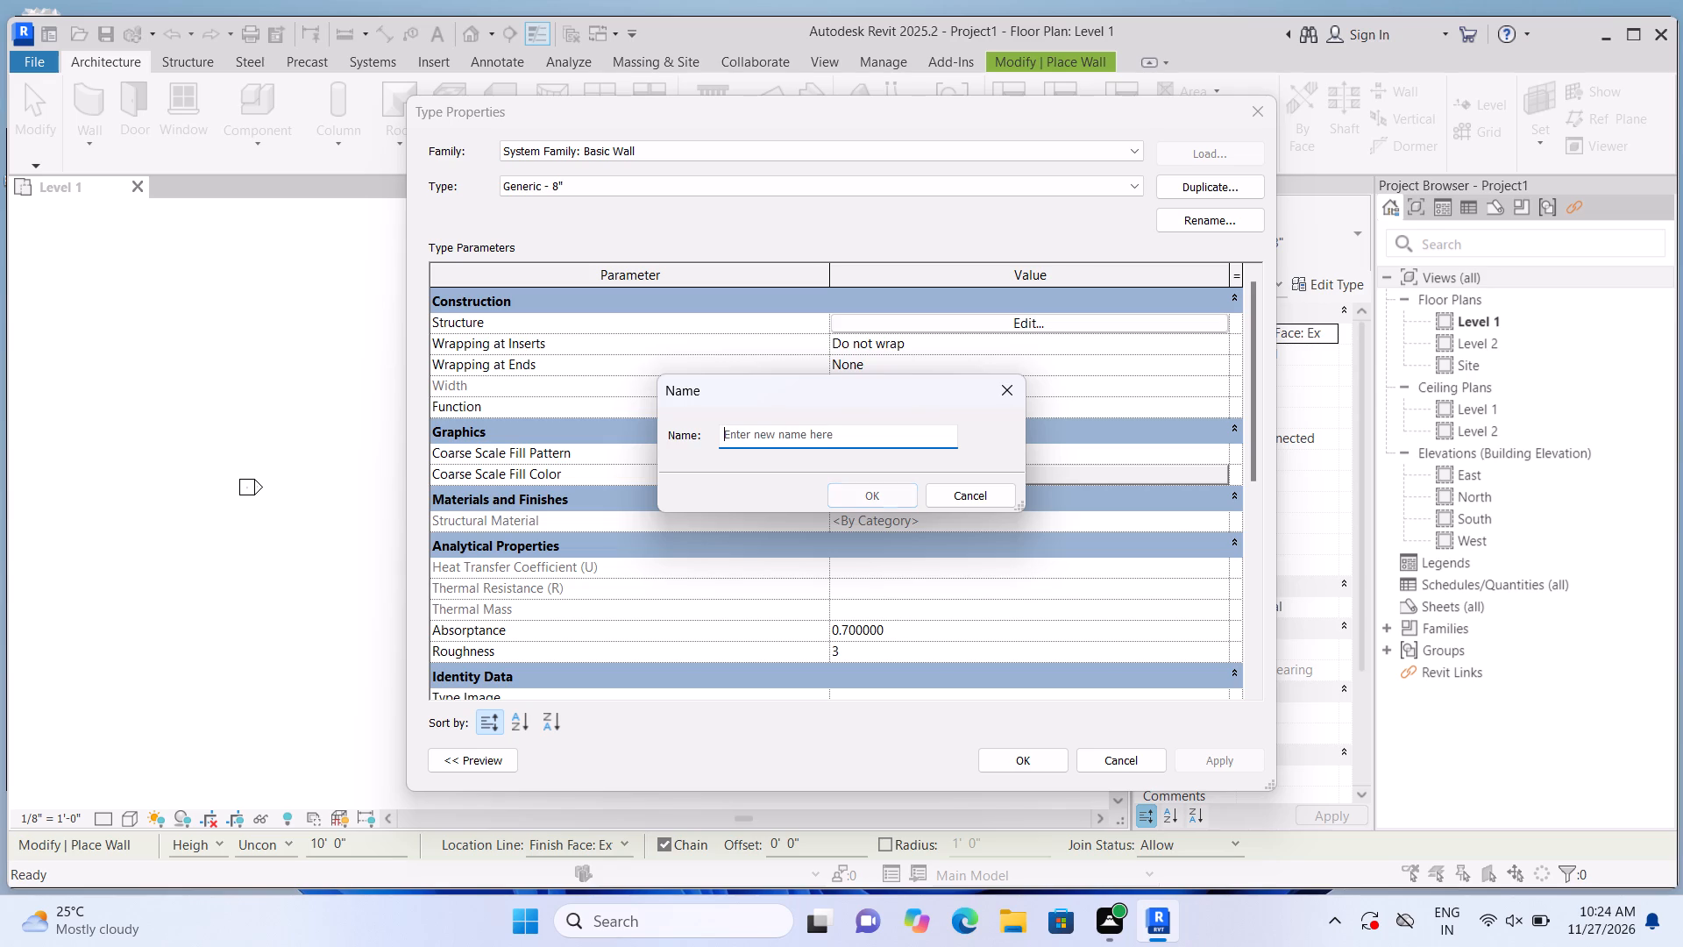
type("4.5")
key("shift+quotedbl")
key("Return")
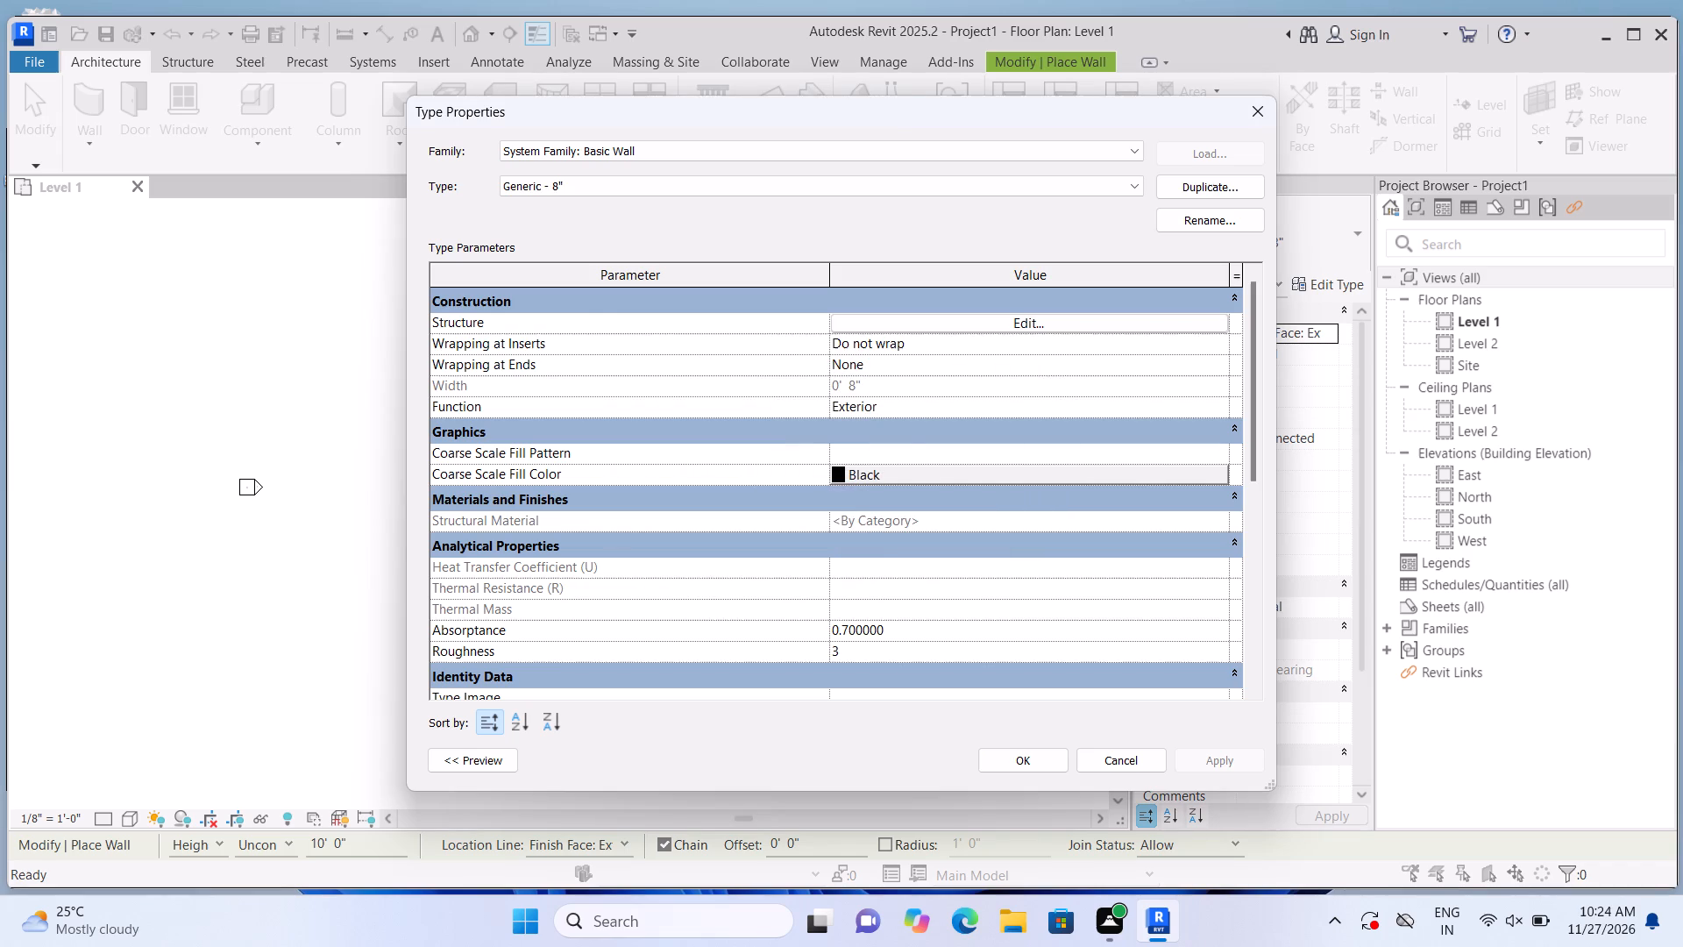
Set the Structure [1] layer thickness of the 4.5" wall type to 4.5" and apply the type changes.
left_click(1033, 325)
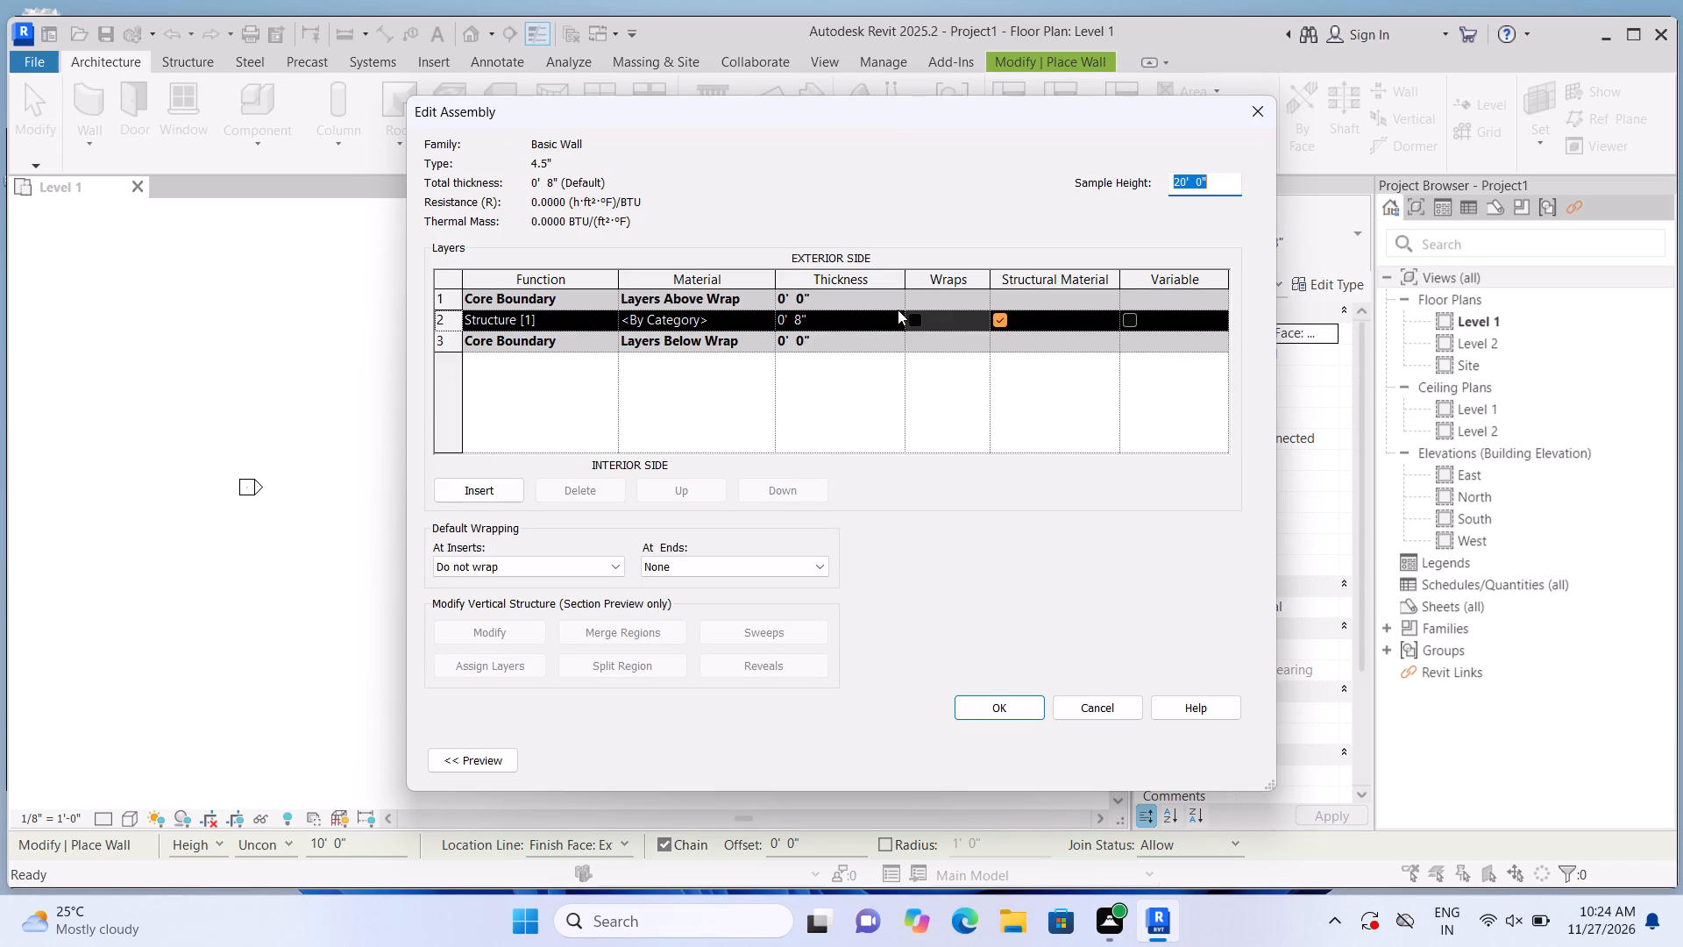
left_click(879, 318)
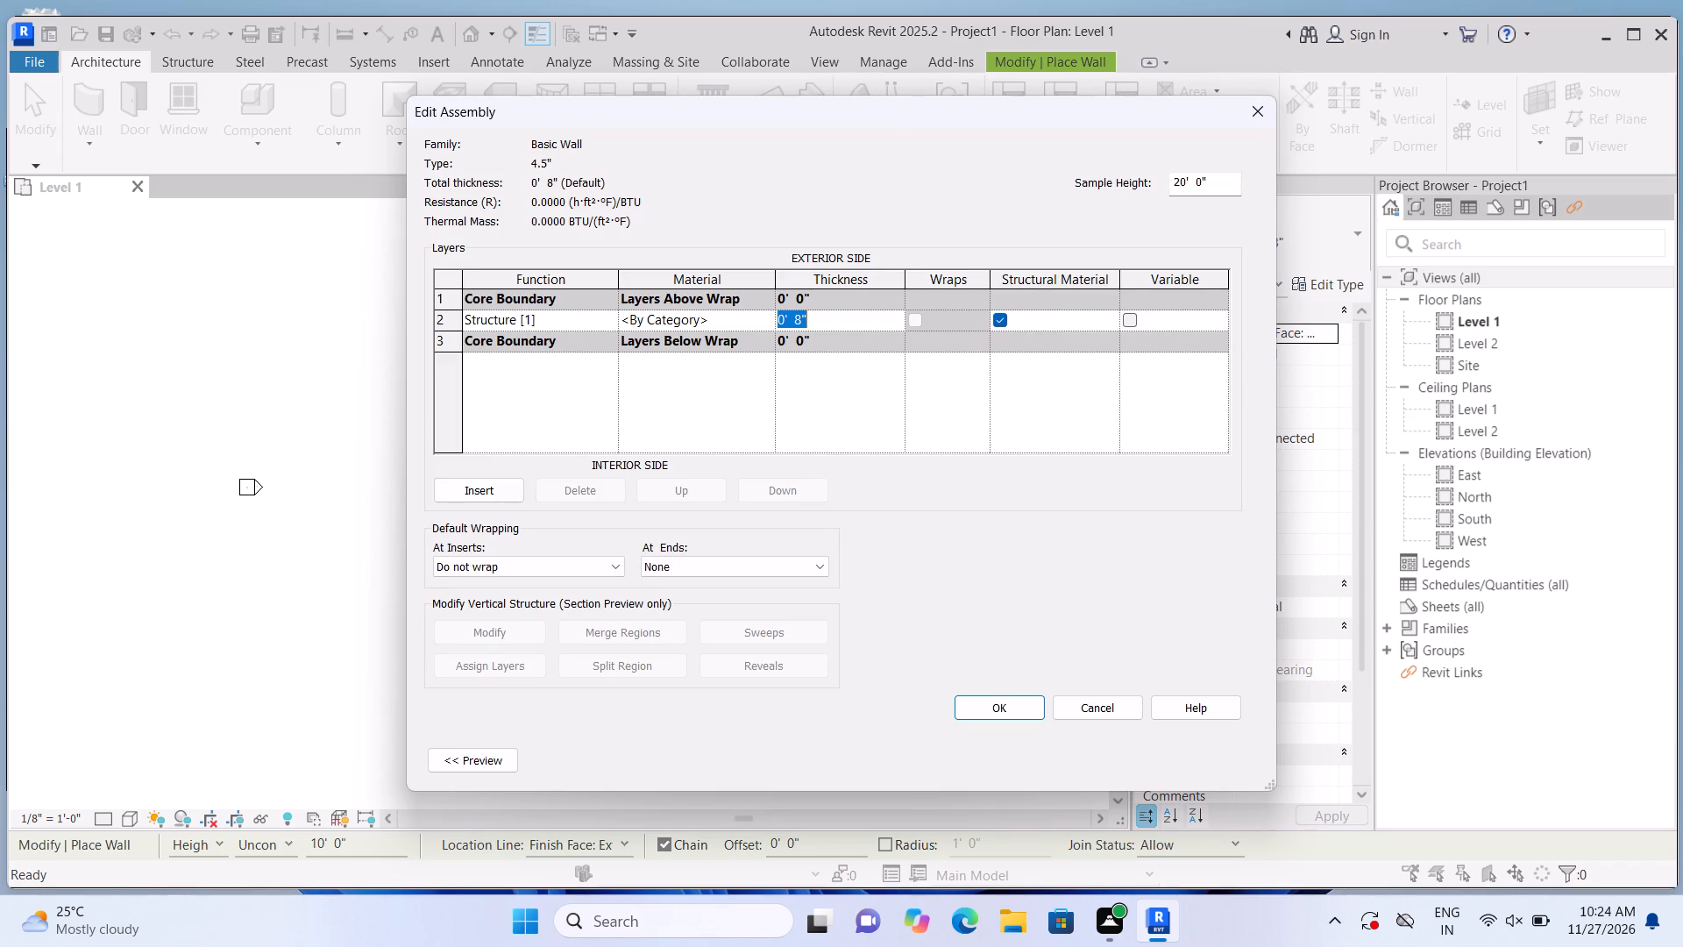
key("BackSpace")
type("4.5")
key("shift+quotedbl")
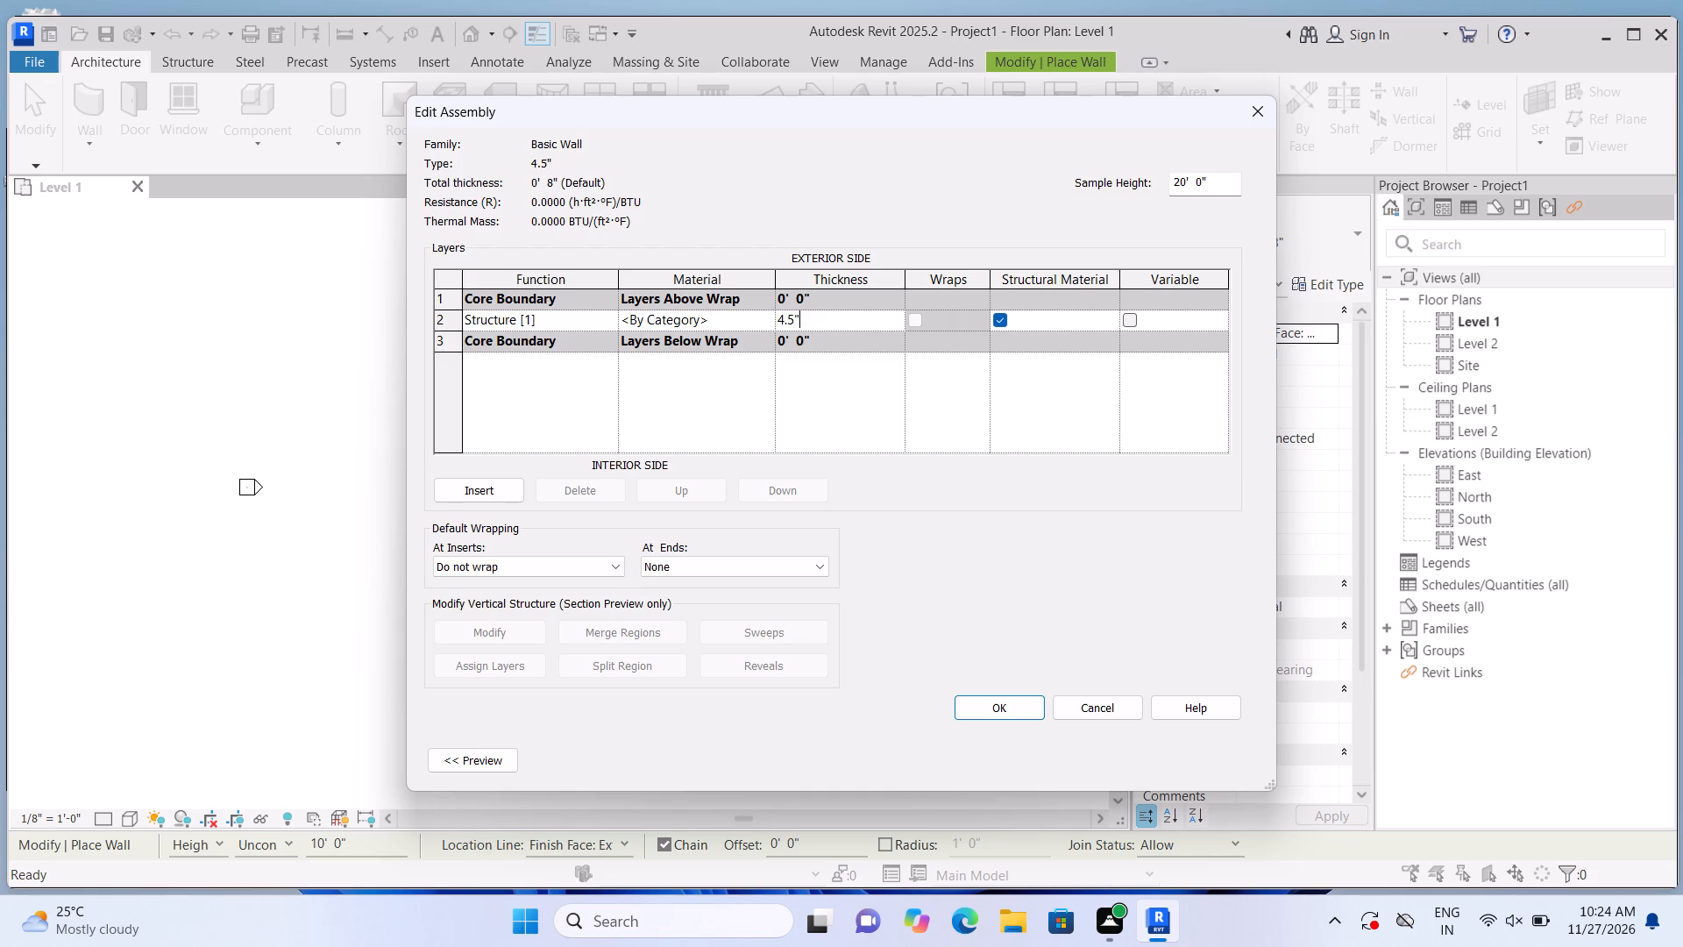
key("Return")
left_click(969, 699)
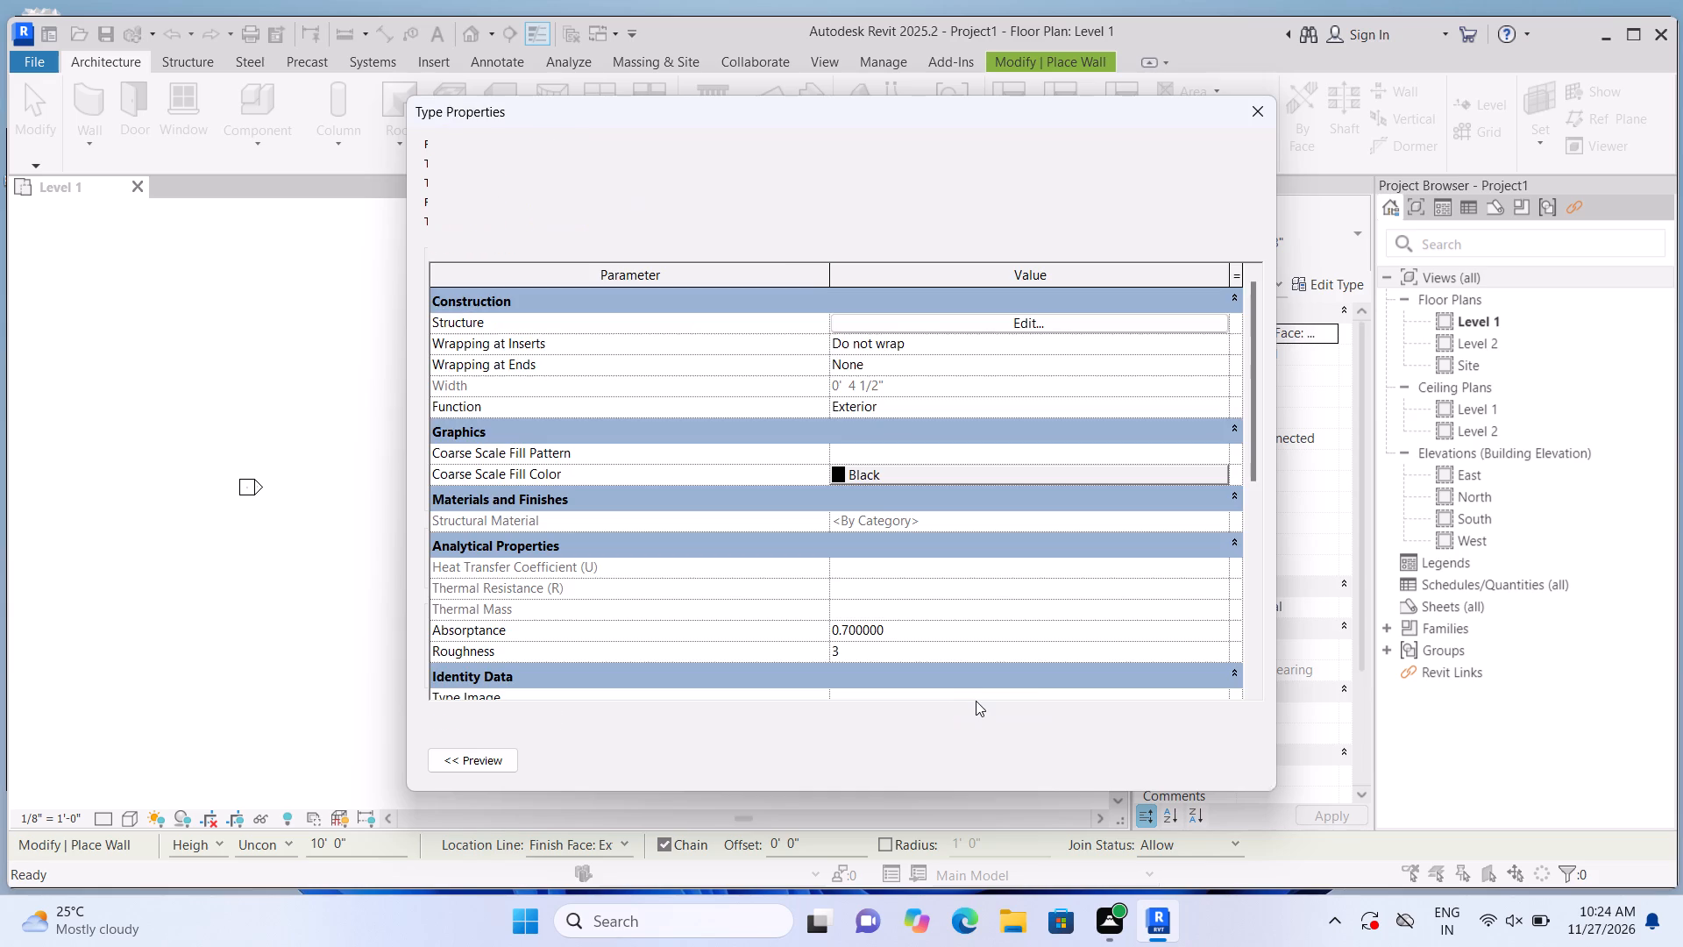
left_click(1238, 760)
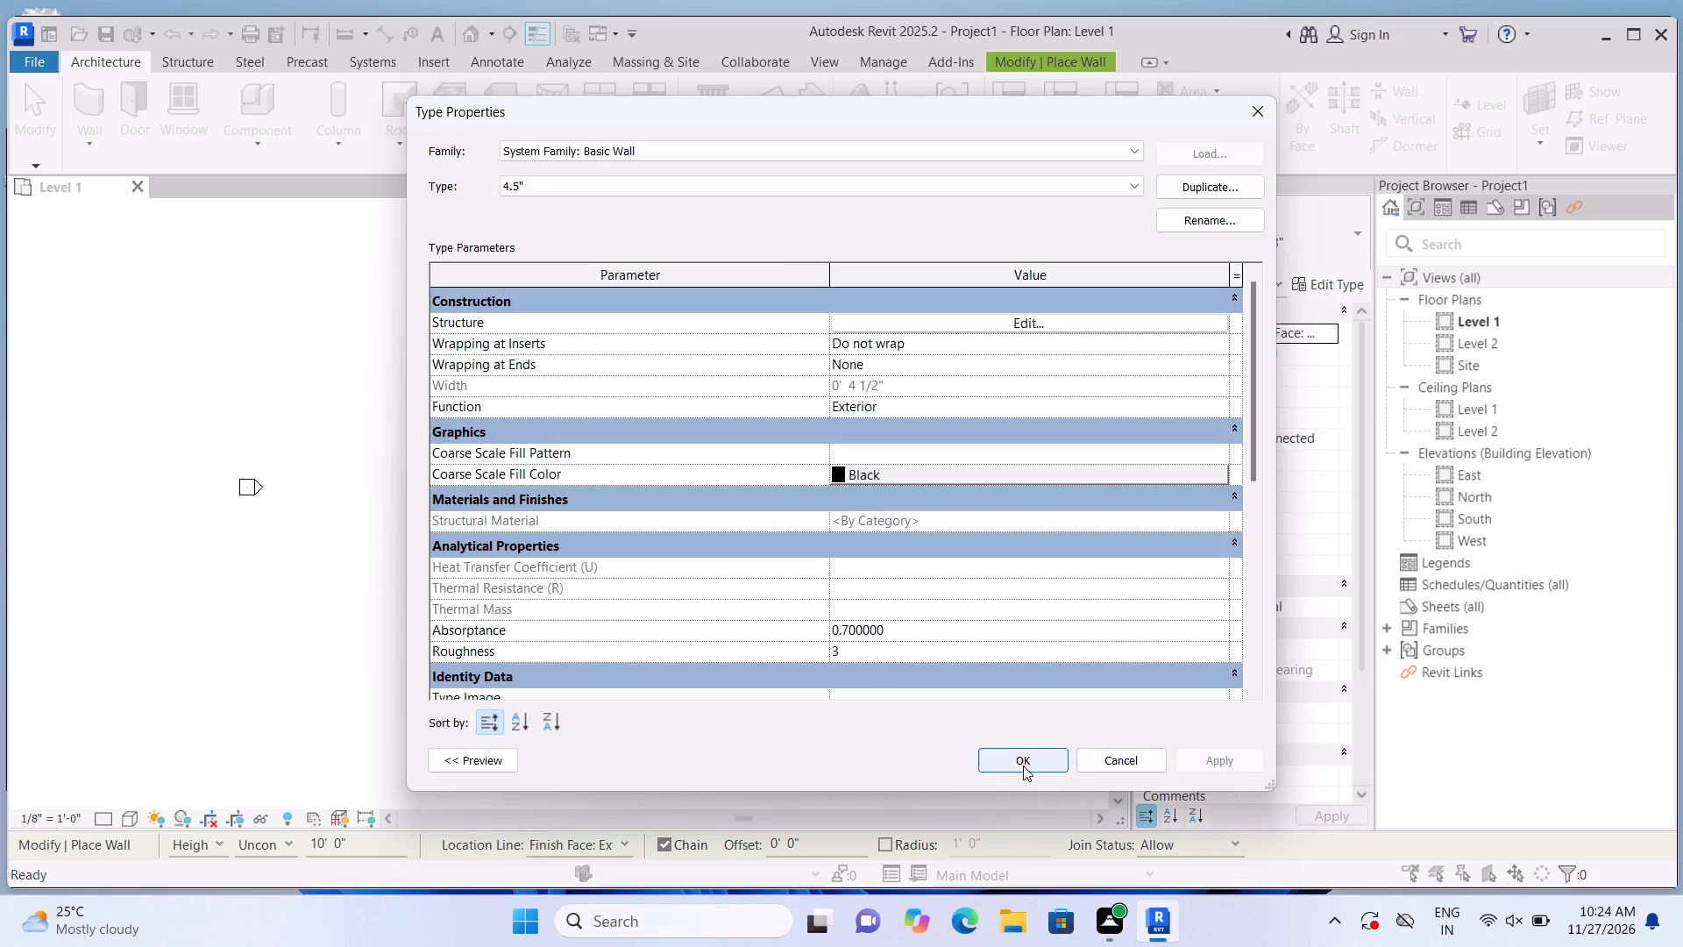
double_click(1023, 765)
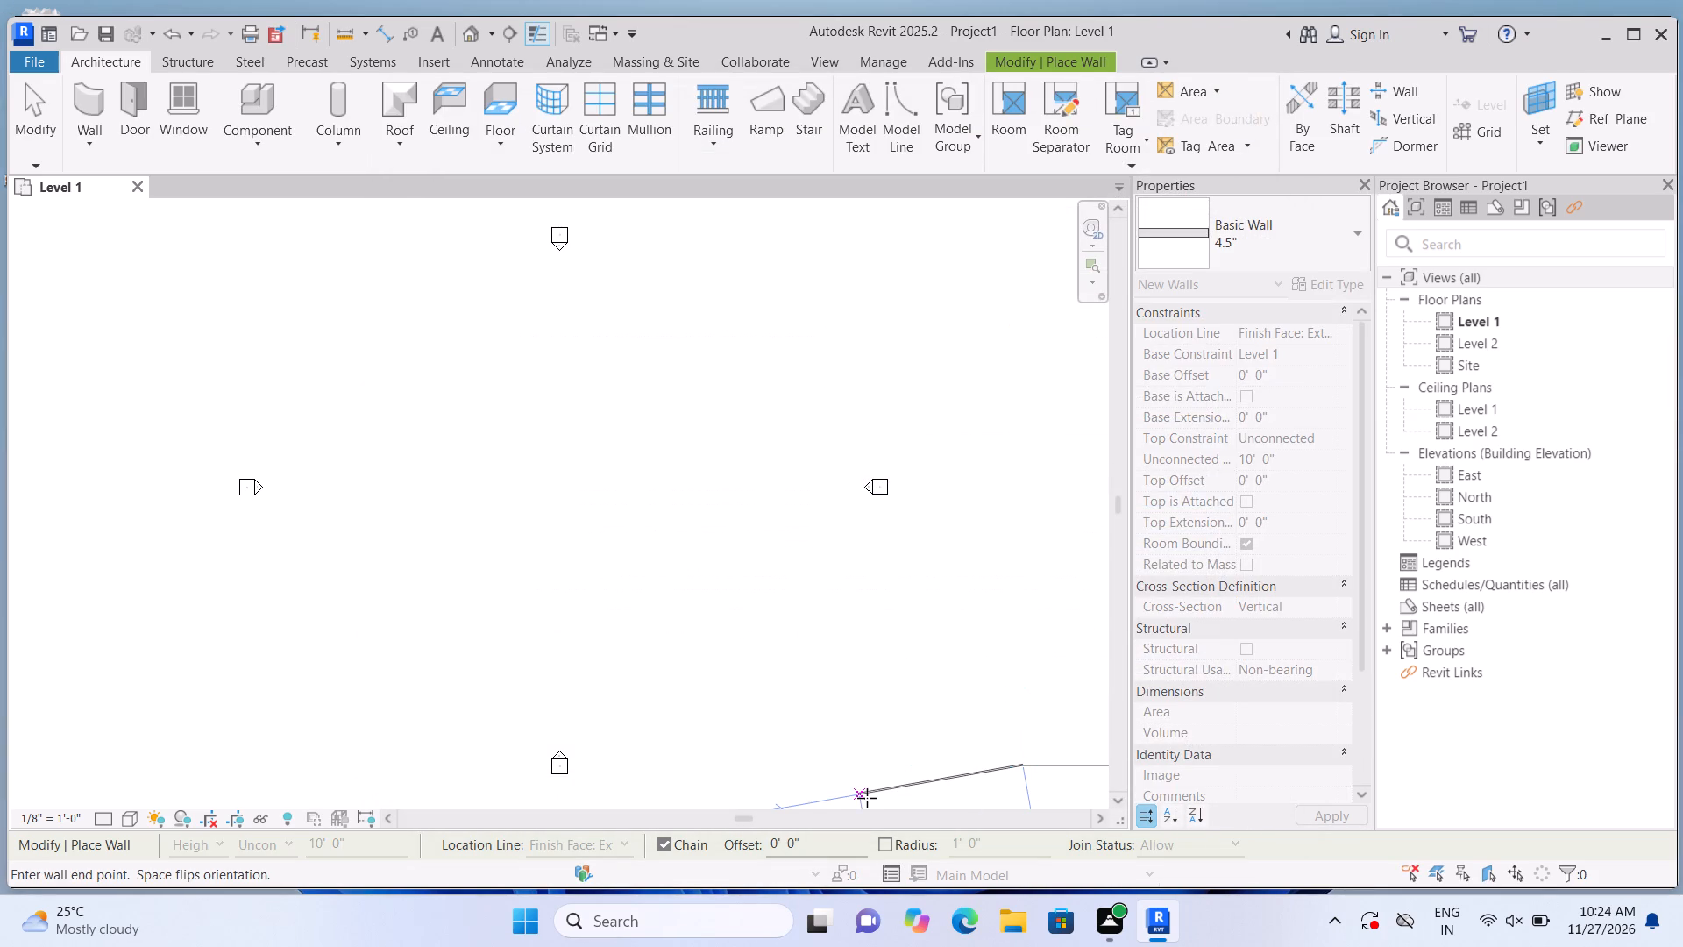
key("Escape")
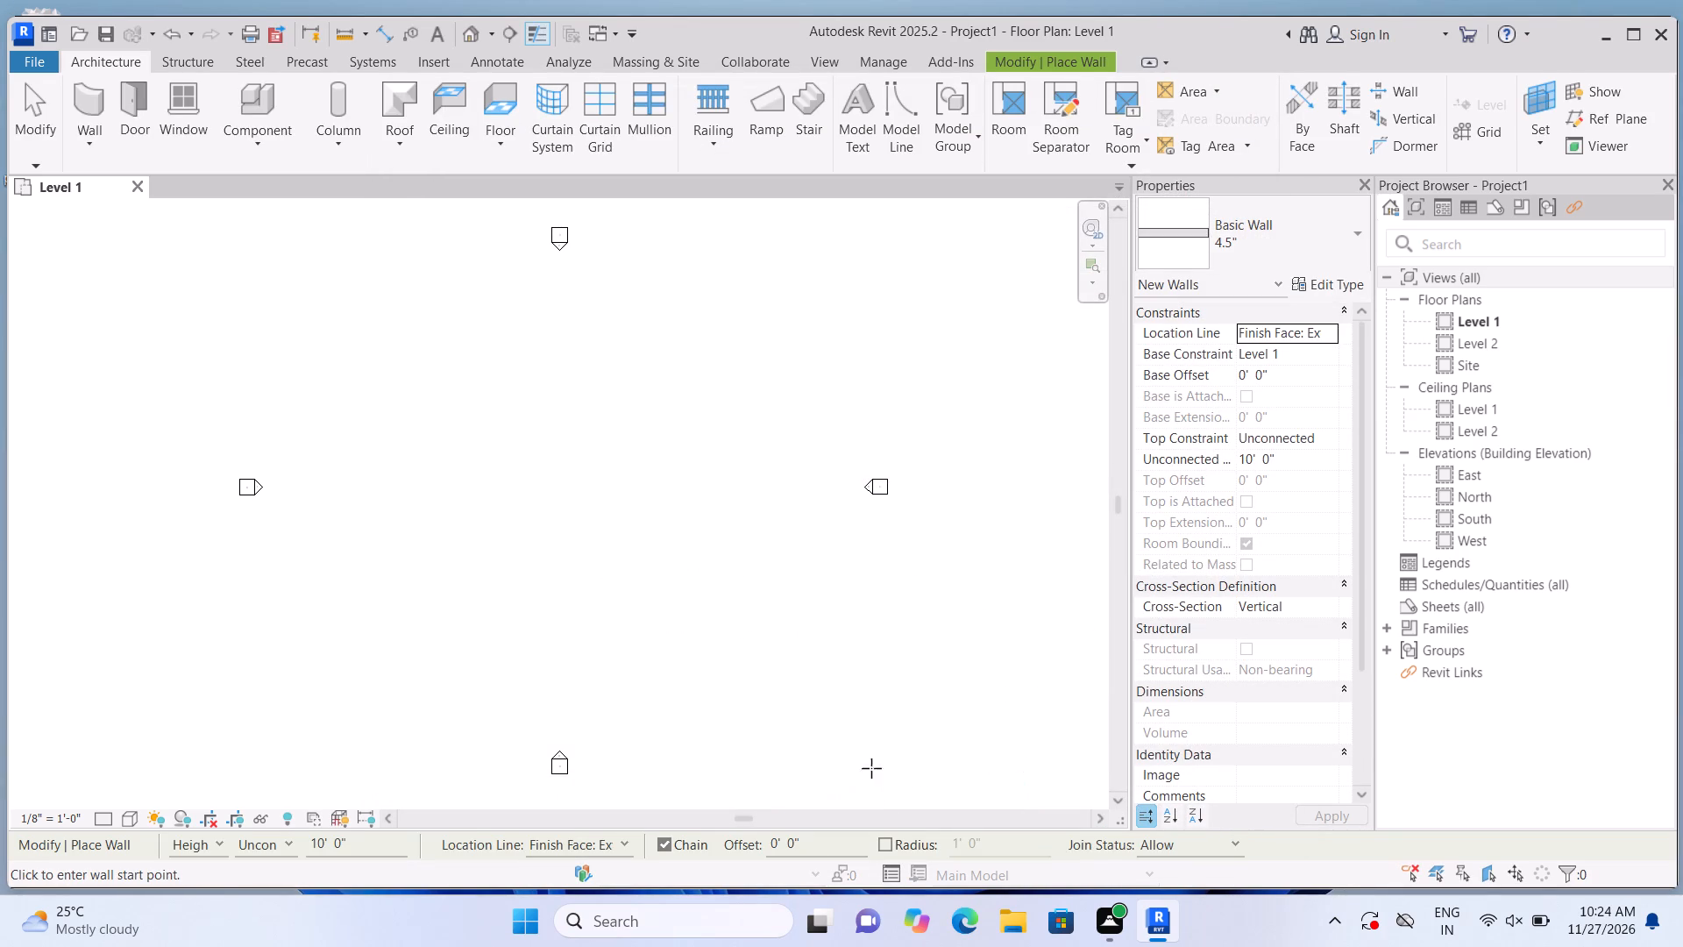
Duplicate the 4.5" wall type and name the copy 9".
left_click(1348, 280)
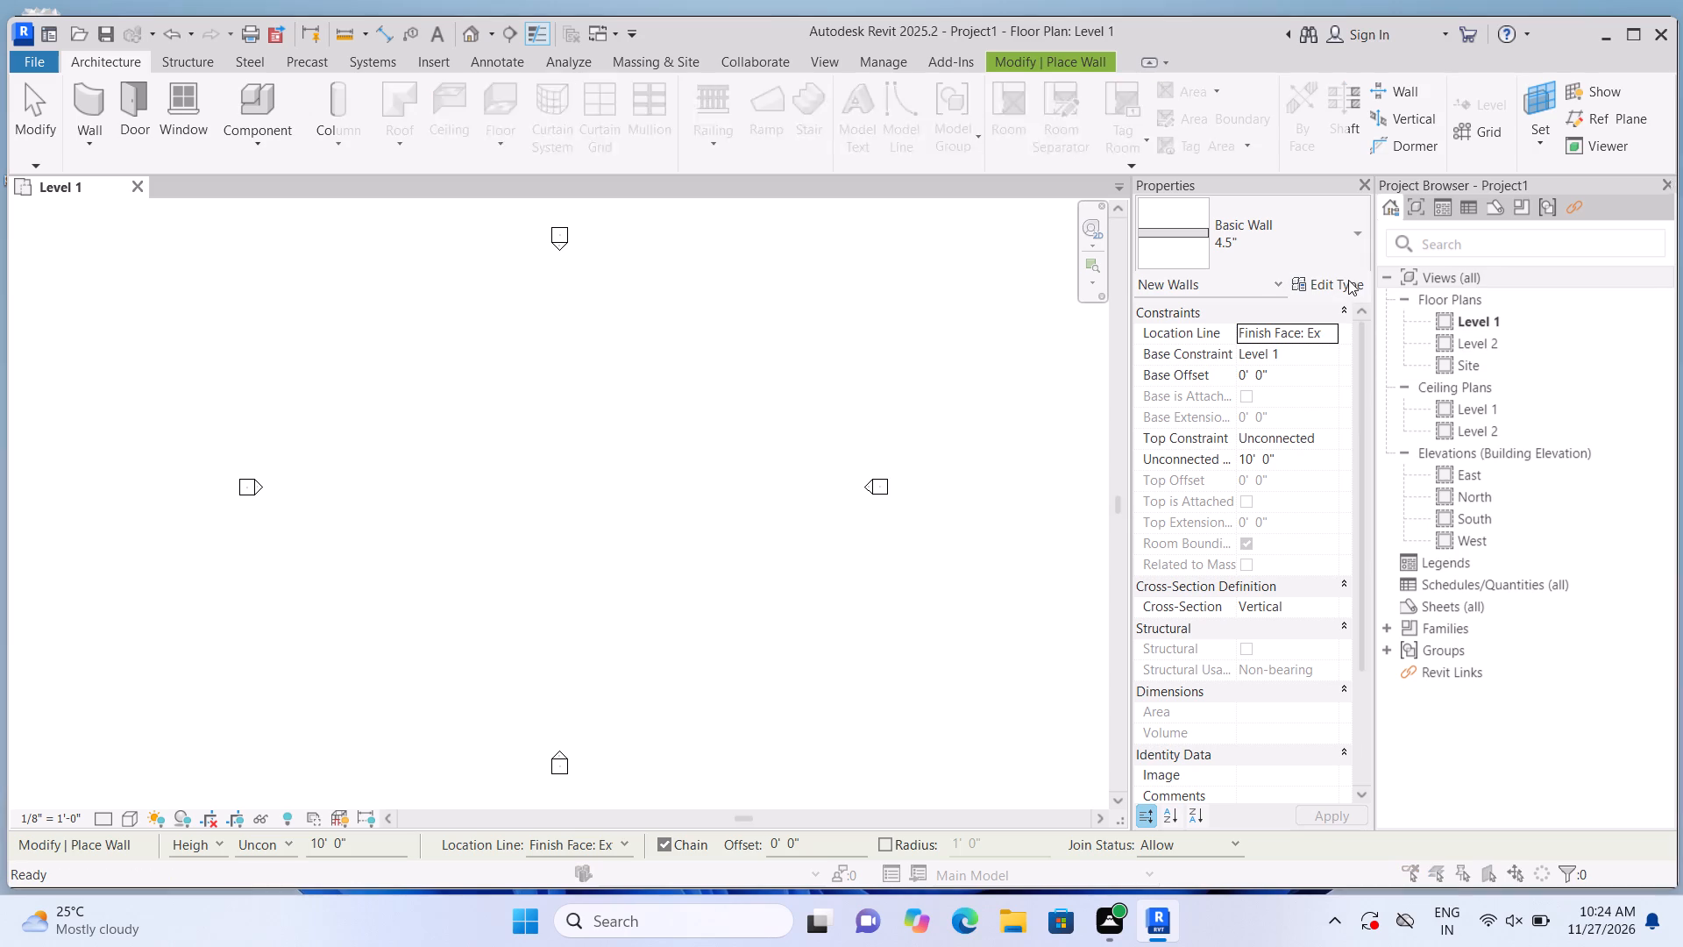
left_click(1197, 185)
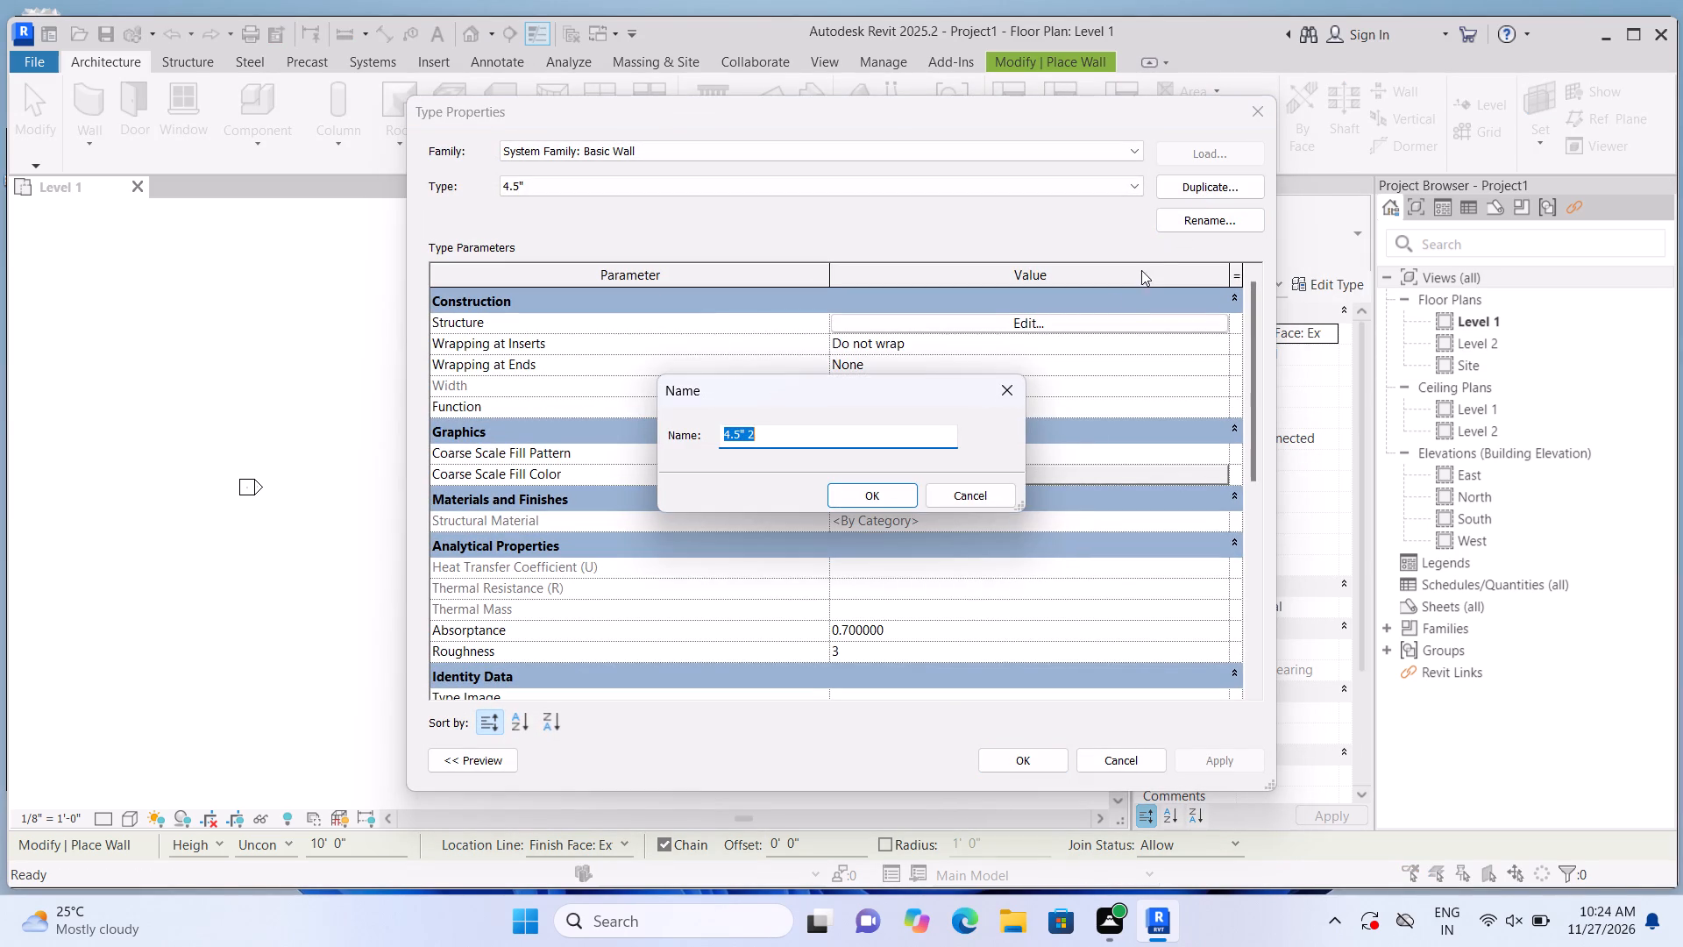
left_click(938, 441)
key("BackSpace")
key("BackSpace")
key("BackSpace")
key("BackSpace")
key("BackSpace")
key("BackSpace")
key("BackSpace")
key("BackSpace")
key("BackSpace")
key("BackSpace")
key("BackSpace")
key("BackSpace")
type("9\"")
key("Return")
Set the Structure [1] layer thickness of the 9" wall type to 9" and apply the type changes.
left_click(1025, 324)
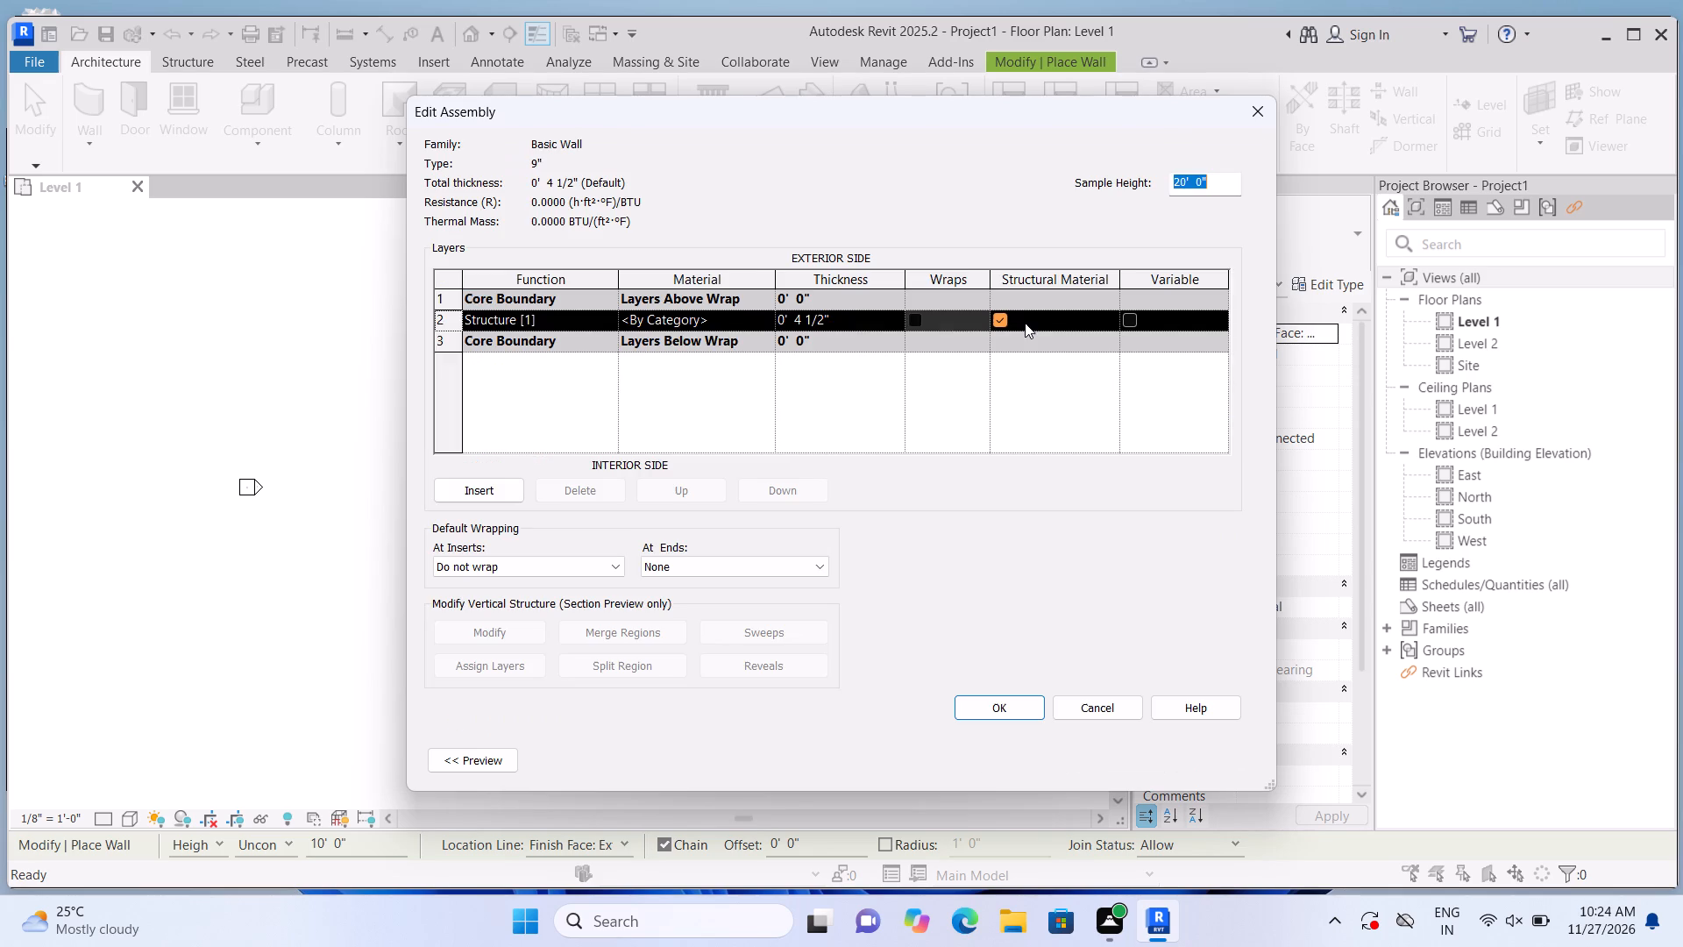
left_click(880, 315)
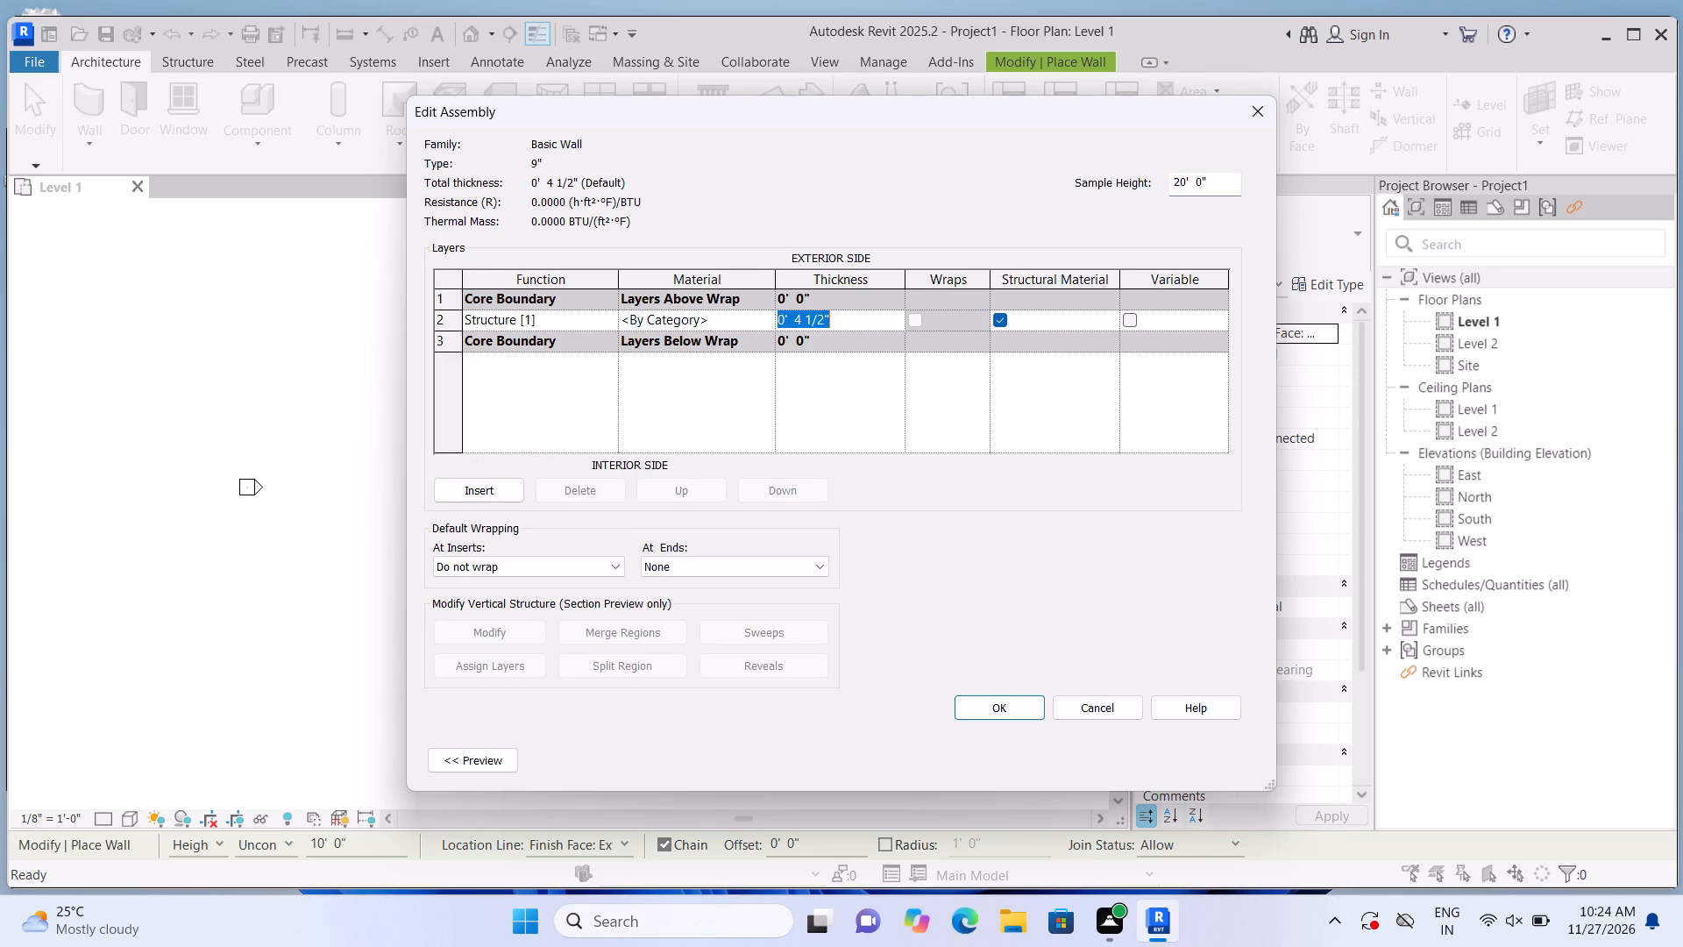
key("BackSpace")
key("9")
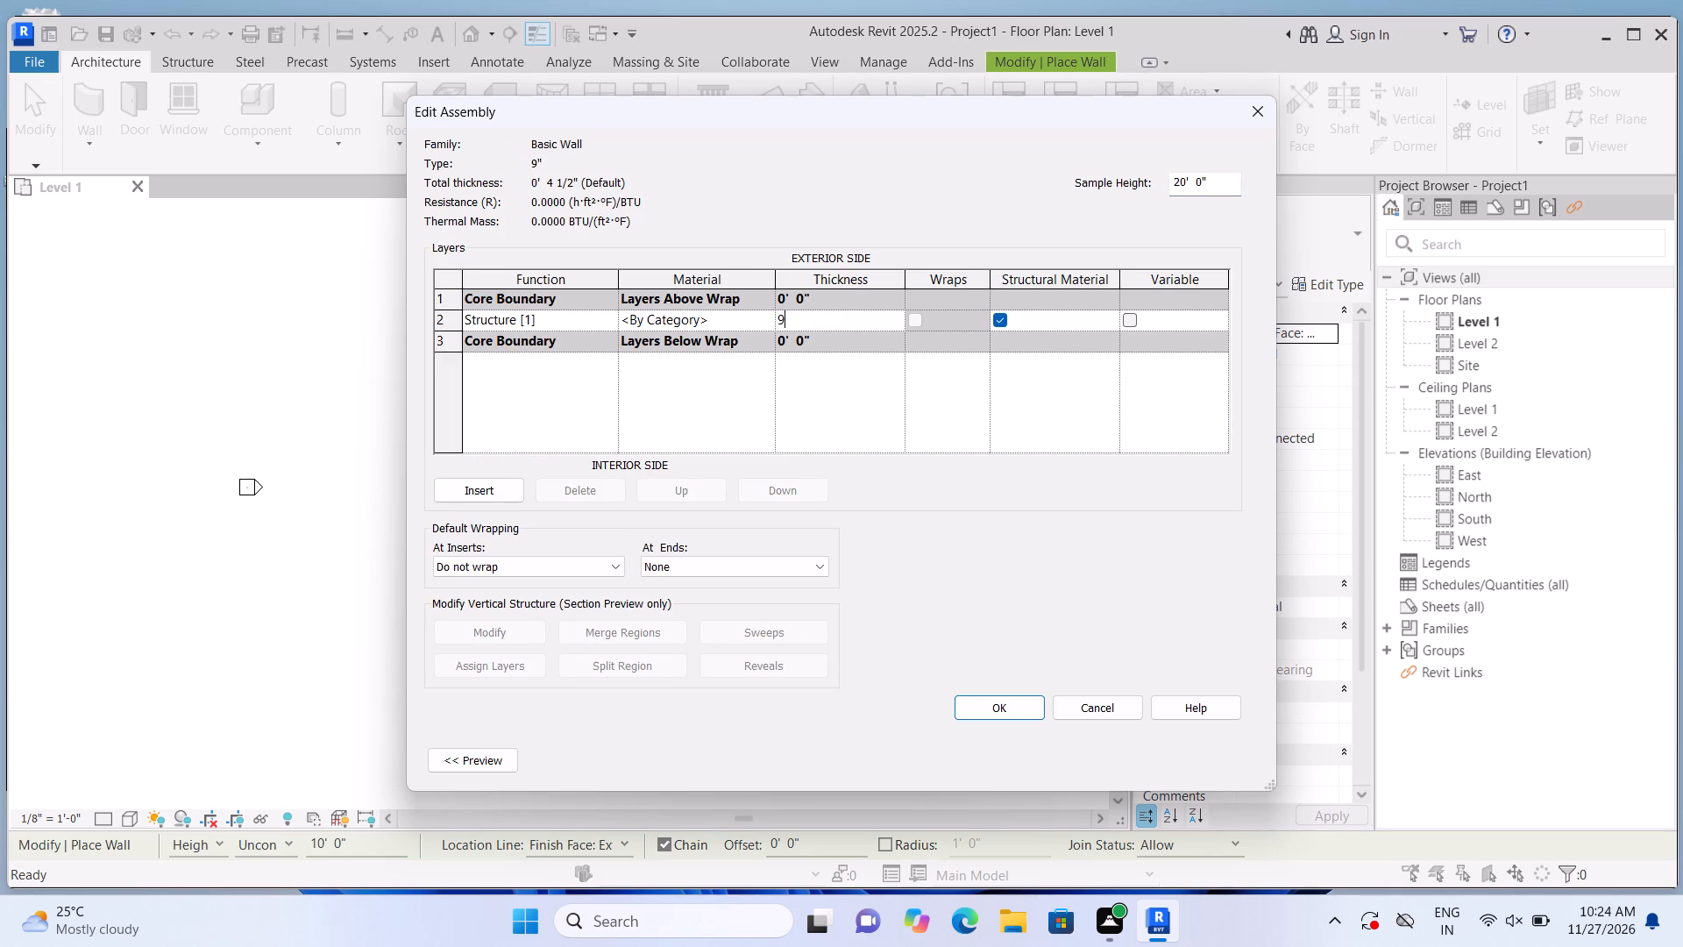
key("shift+quotedbl")
key("Return")
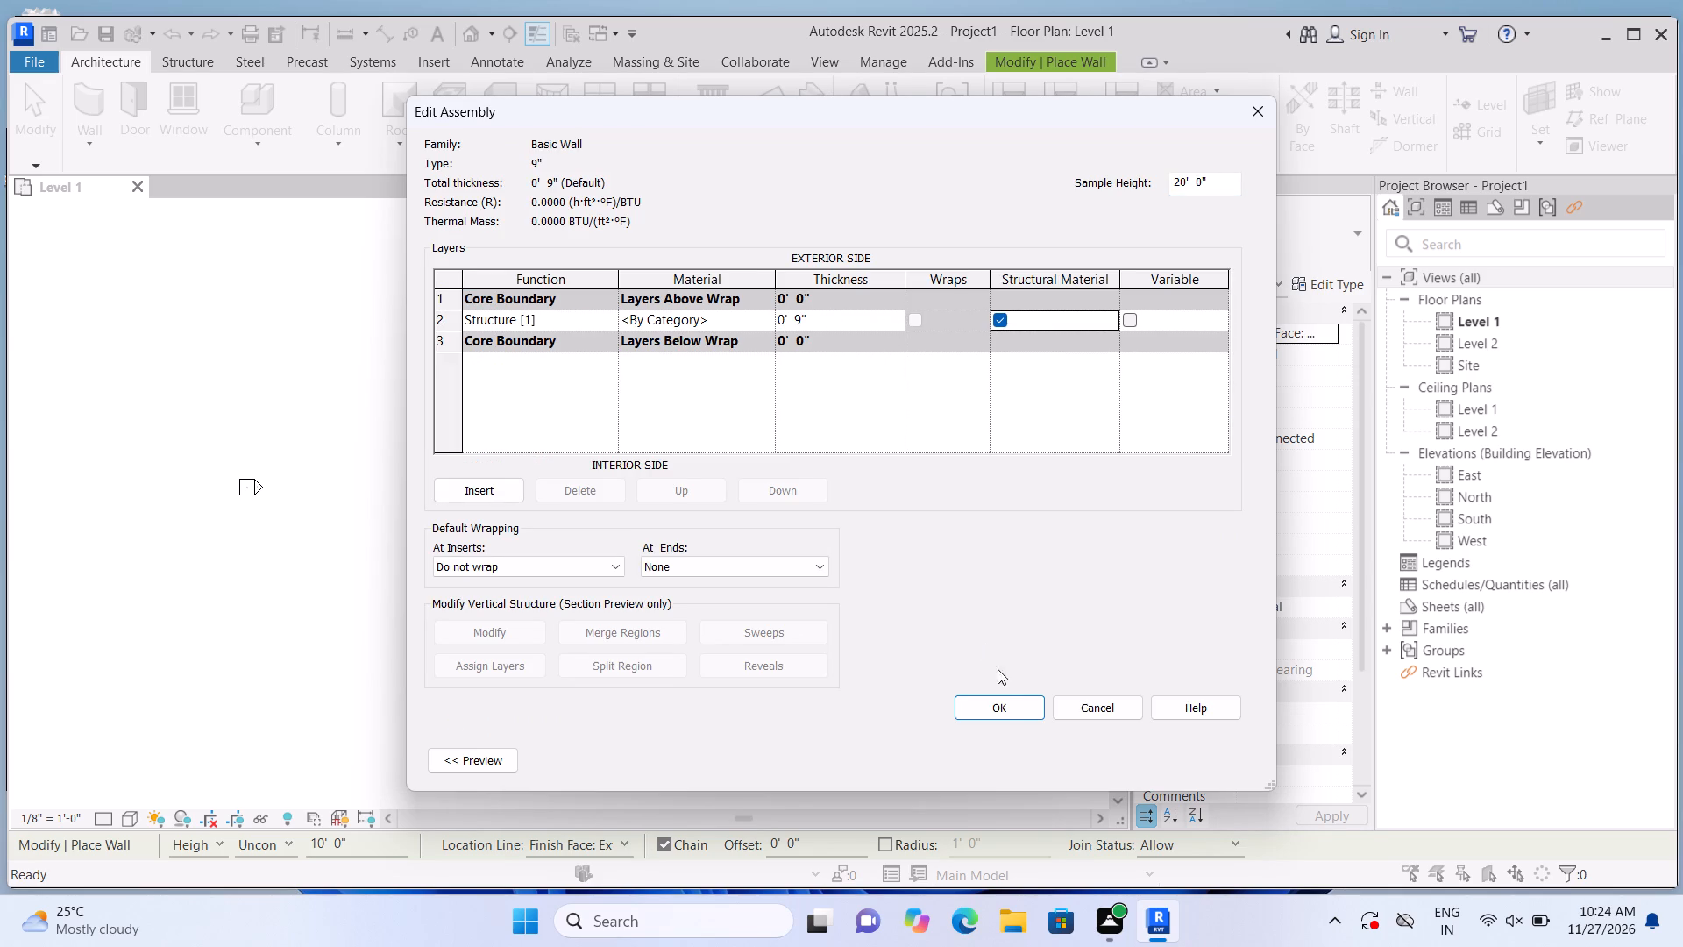
left_click(1007, 708)
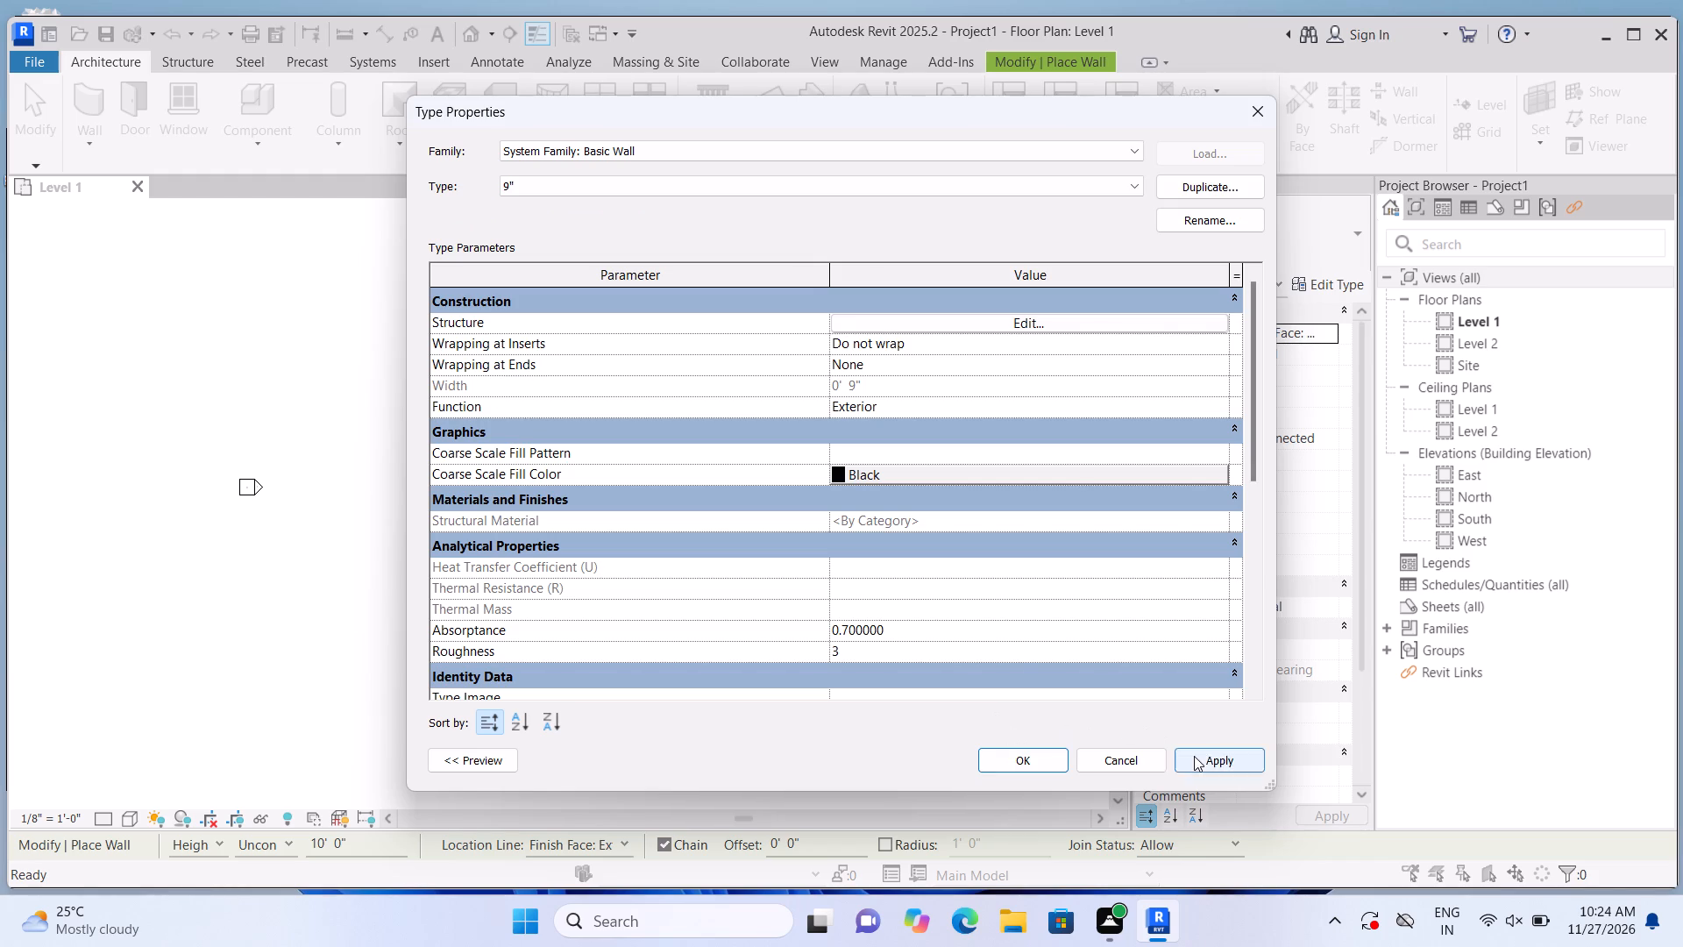
left_click(1194, 756)
left_click(1032, 761)
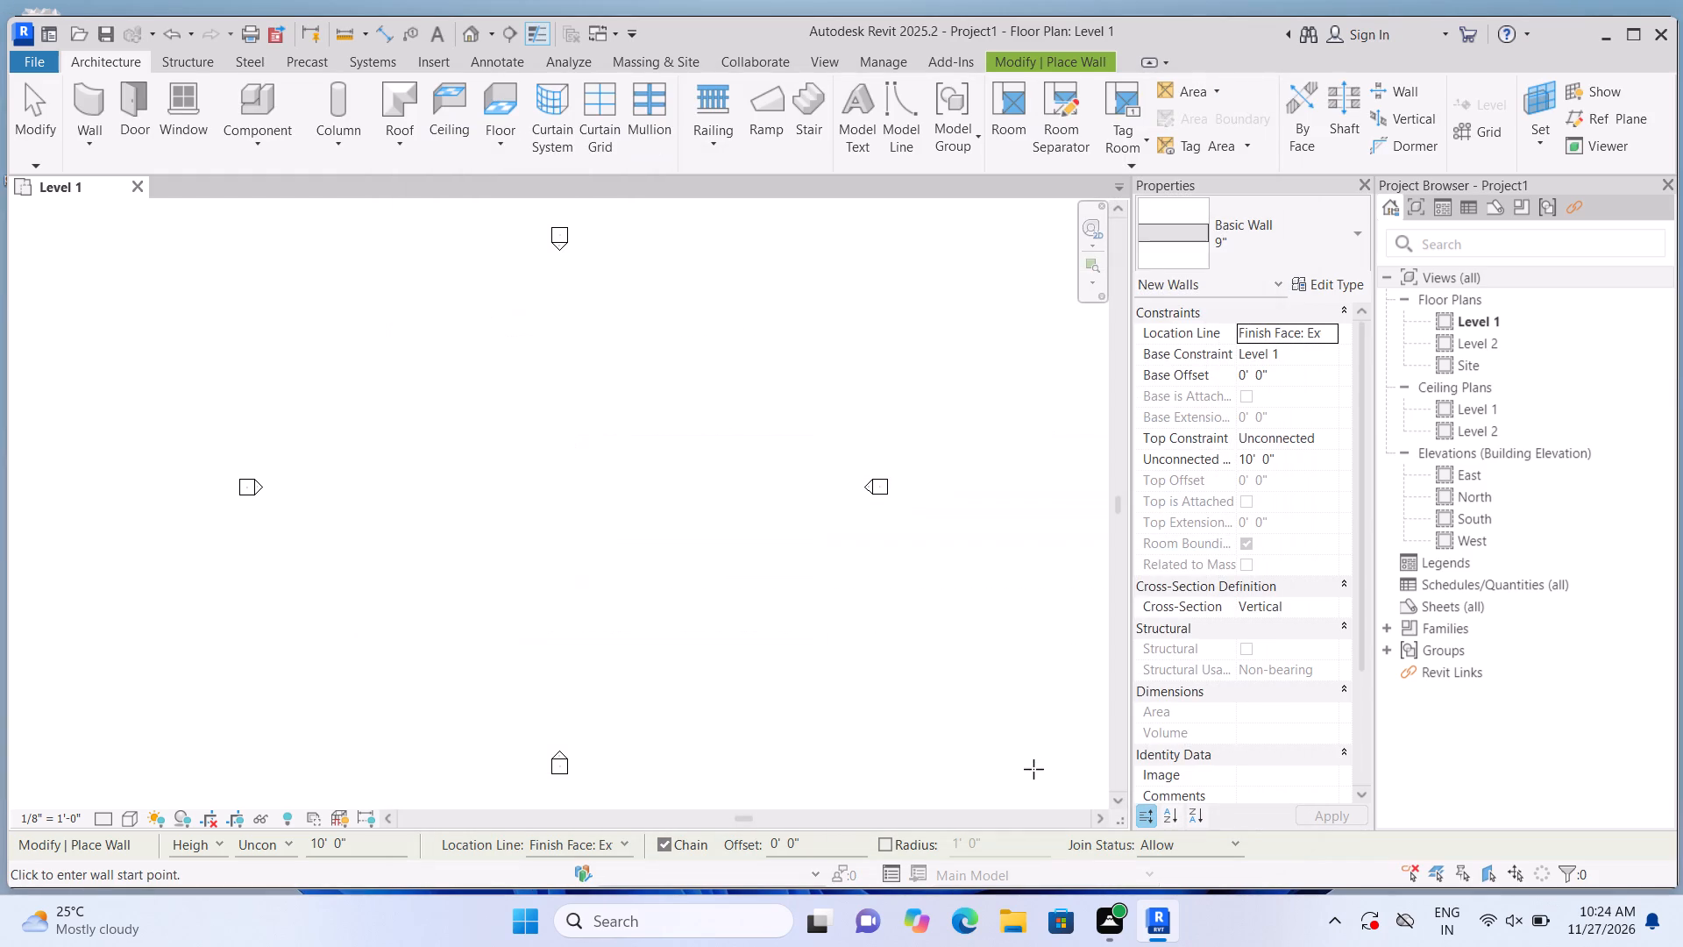
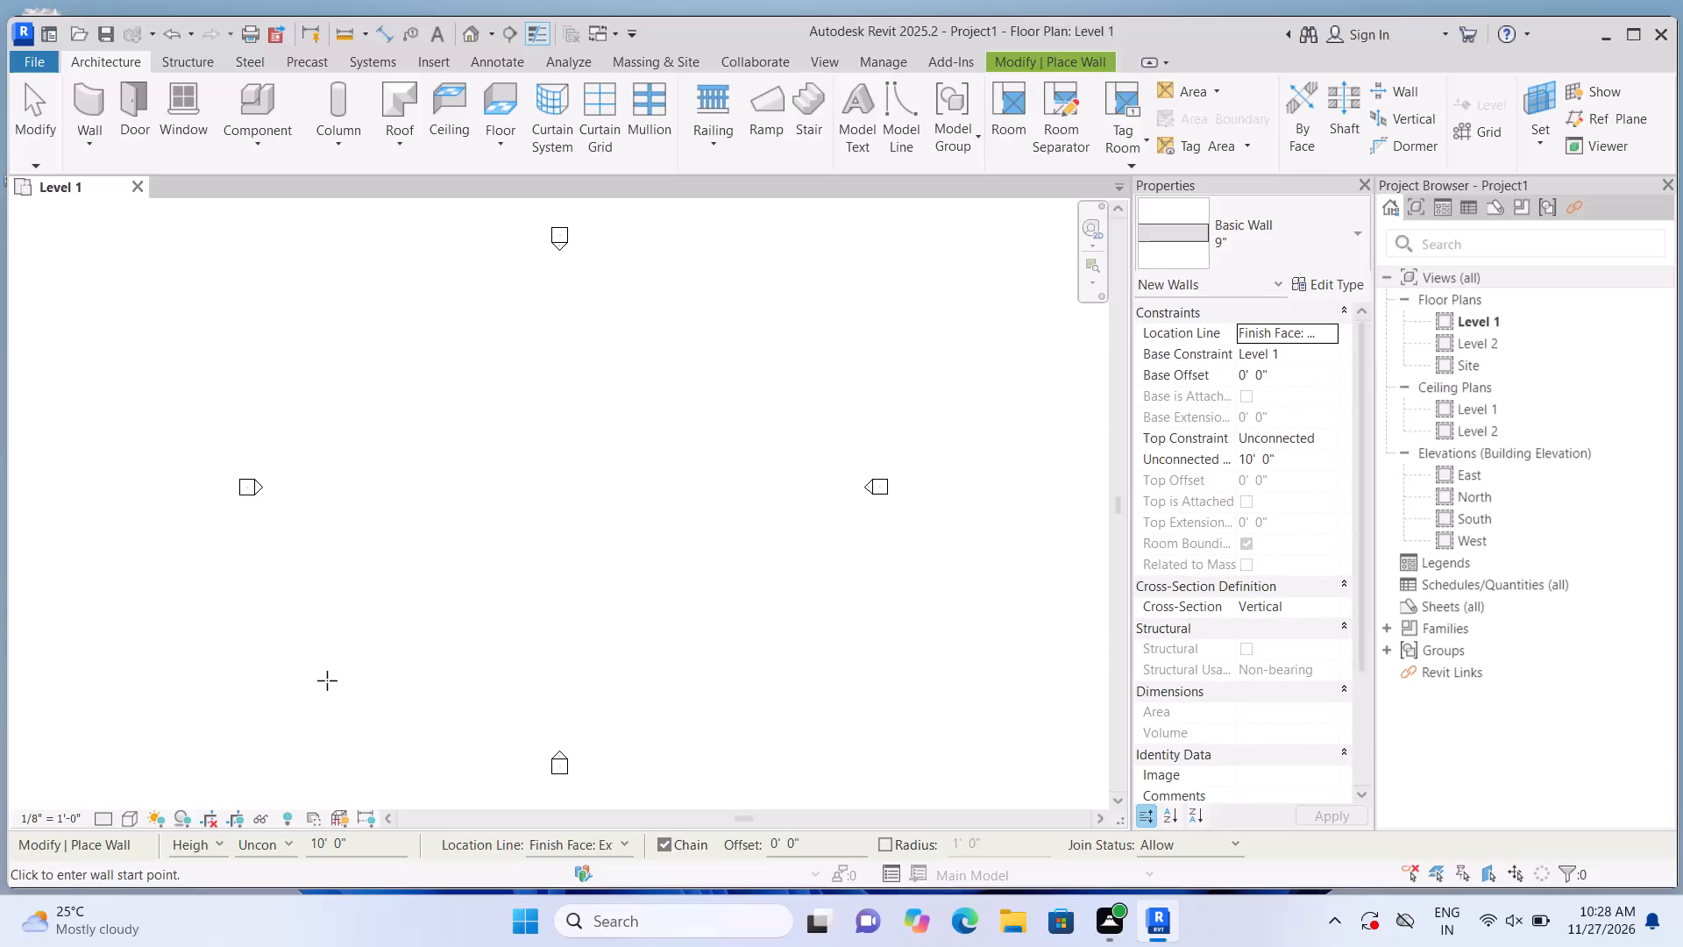
Draw a closed square of four chained 9" walls on Level 1, each side 40' long.
left_click(327, 680)
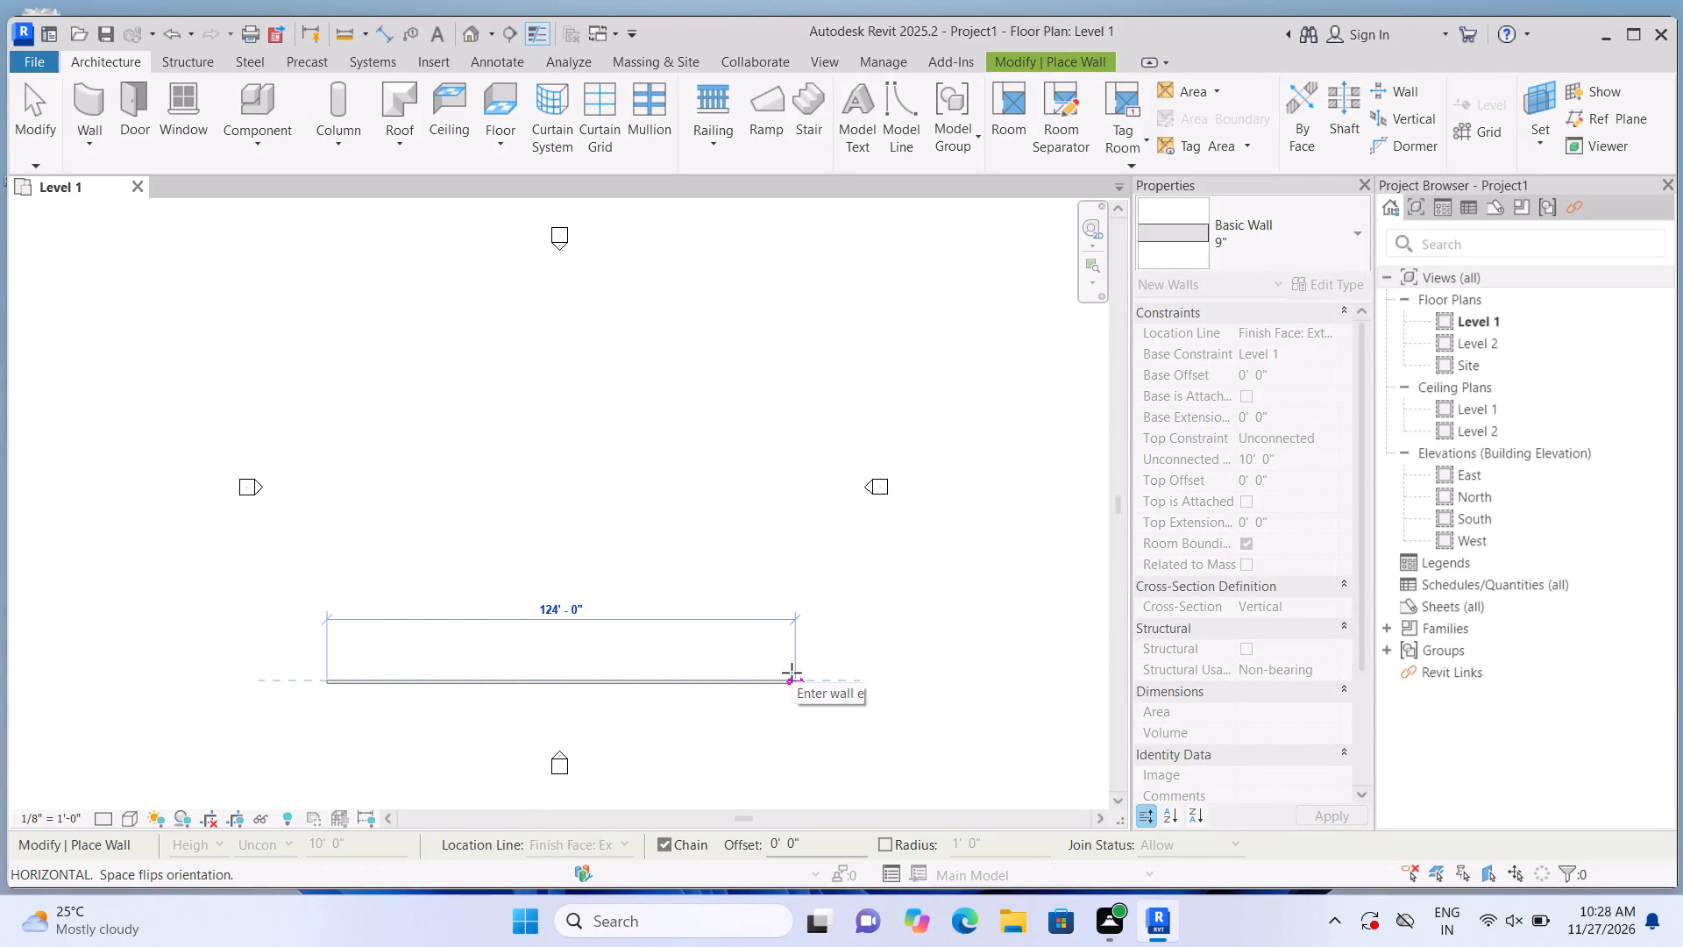
type("40'")
key("Return")
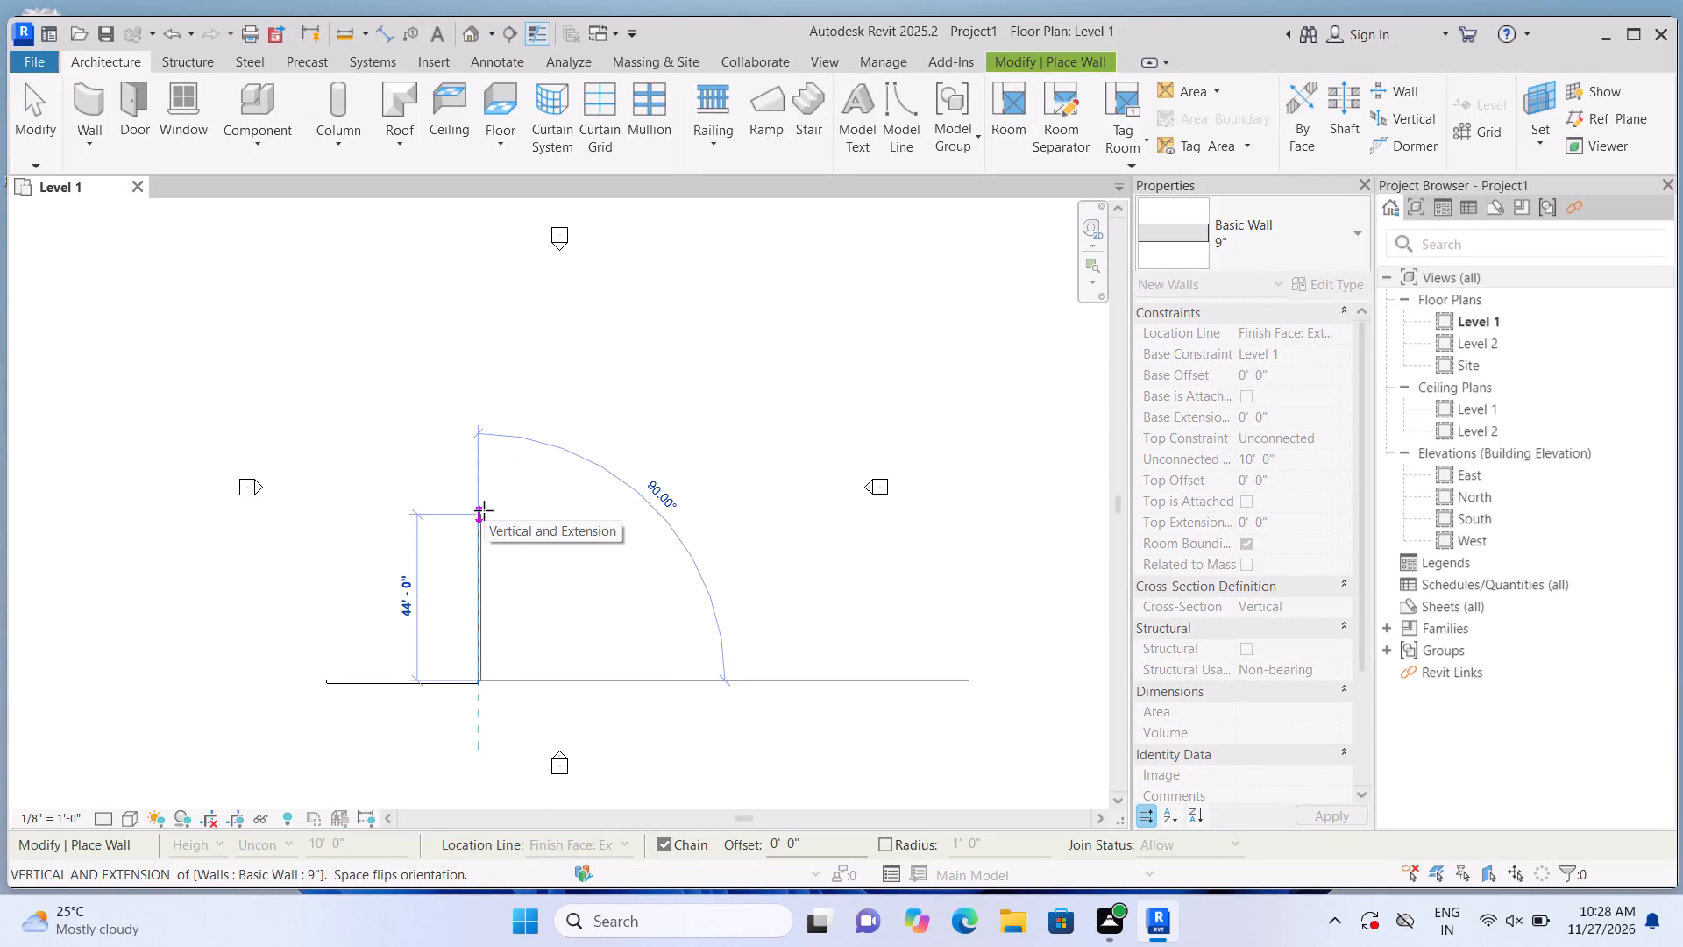
type("40'")
key("Return")
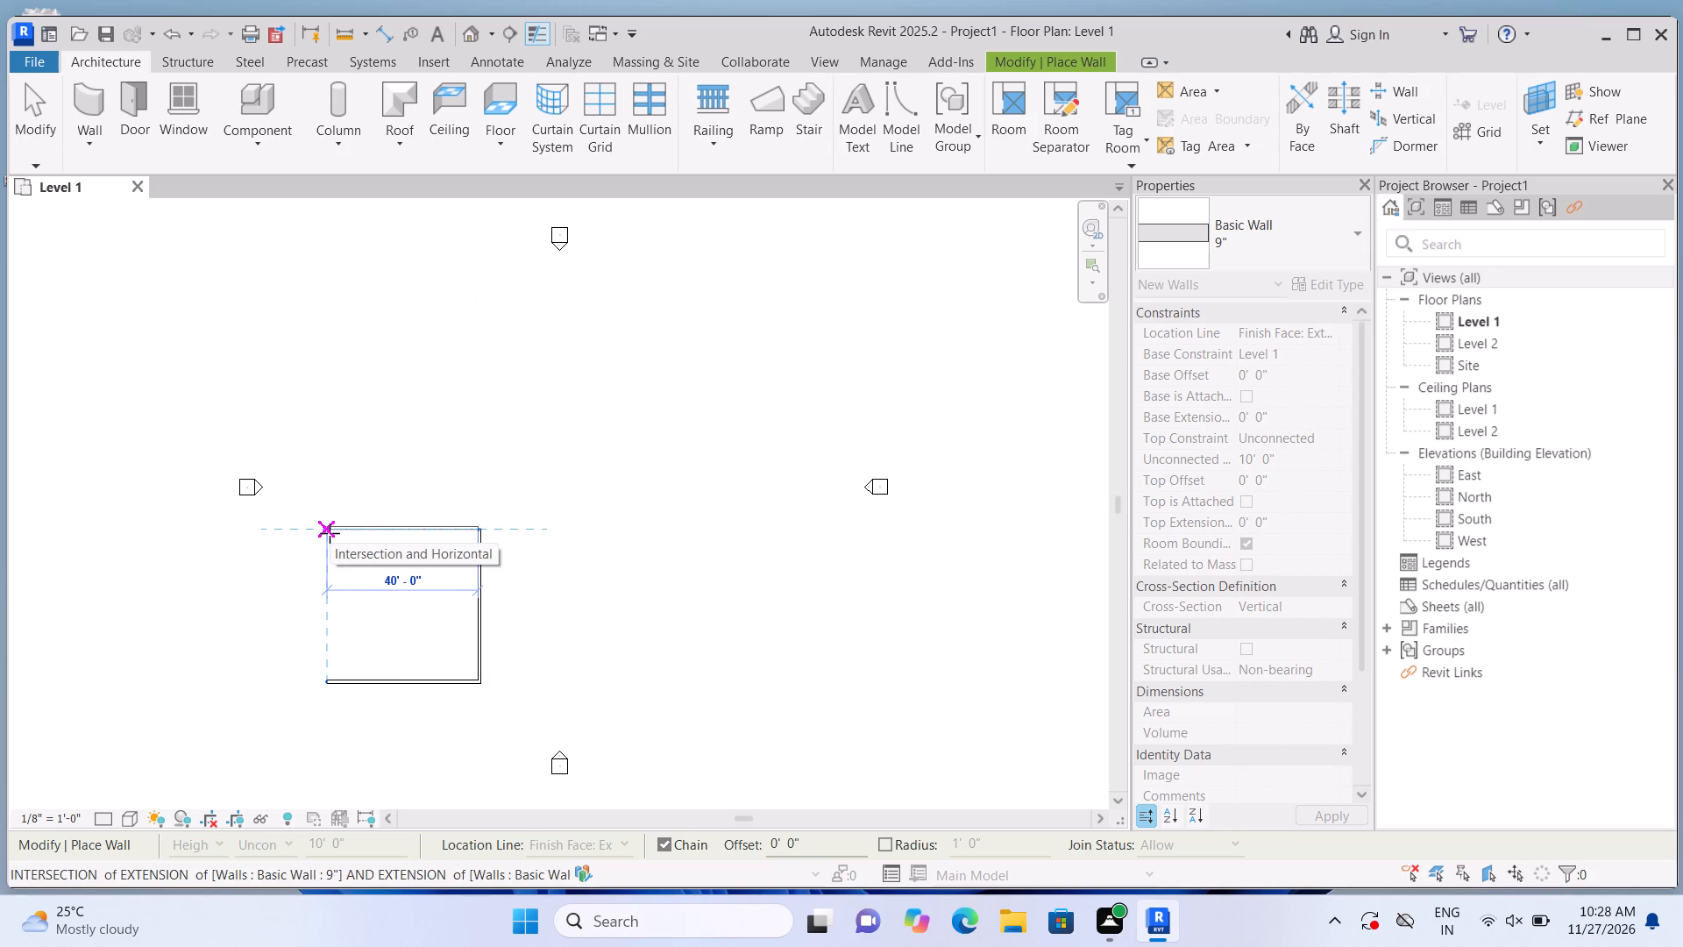
type("40'")
key("Return")
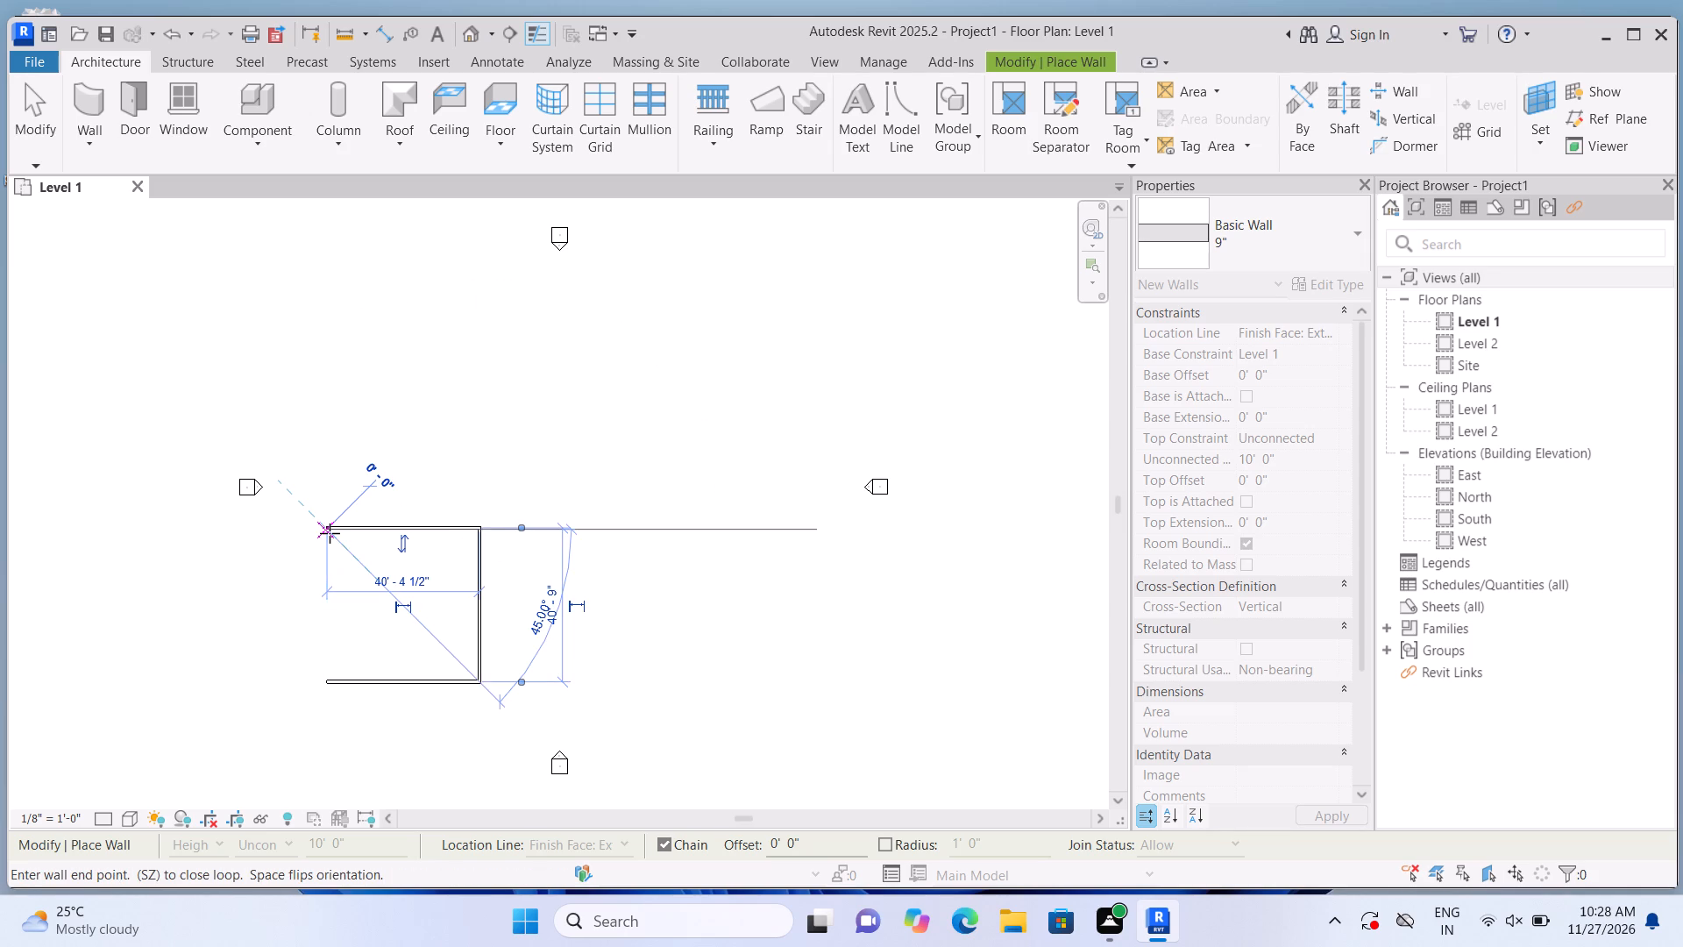
type("40'")
key("Return")
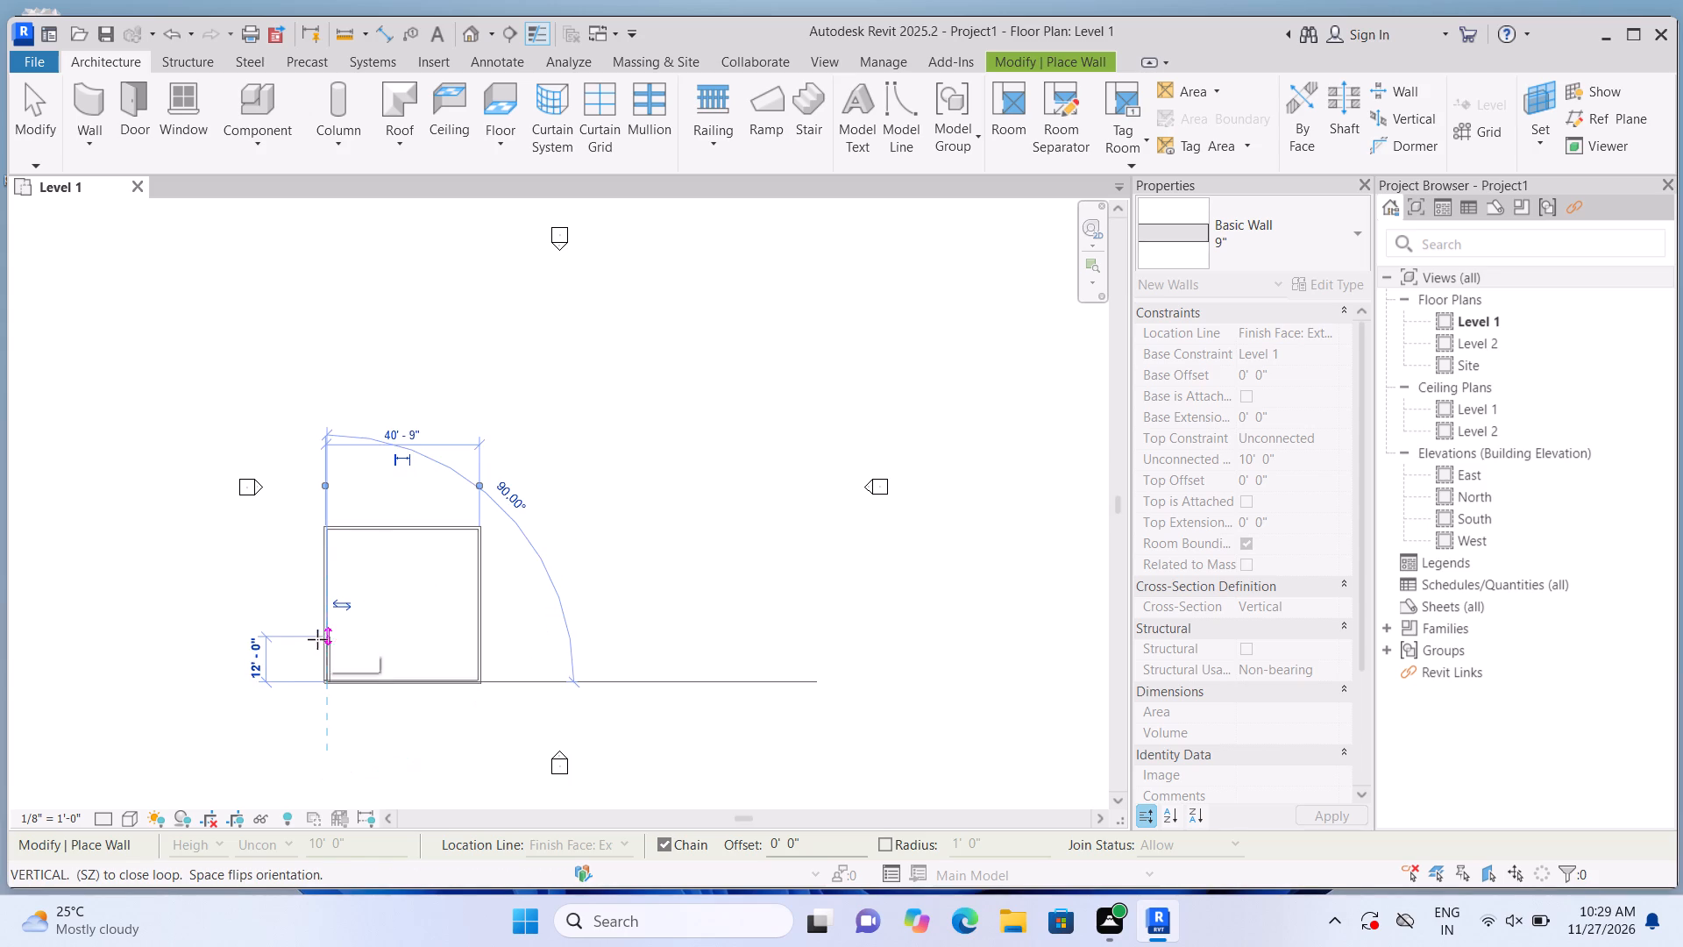
key("Escape")
Examine the square wall enclosure in plan and in the default 3D view, and return to the Level 1 floor plan.
scroll(172, 771, "up", 3)
scroll(348, 671, "up", 8)
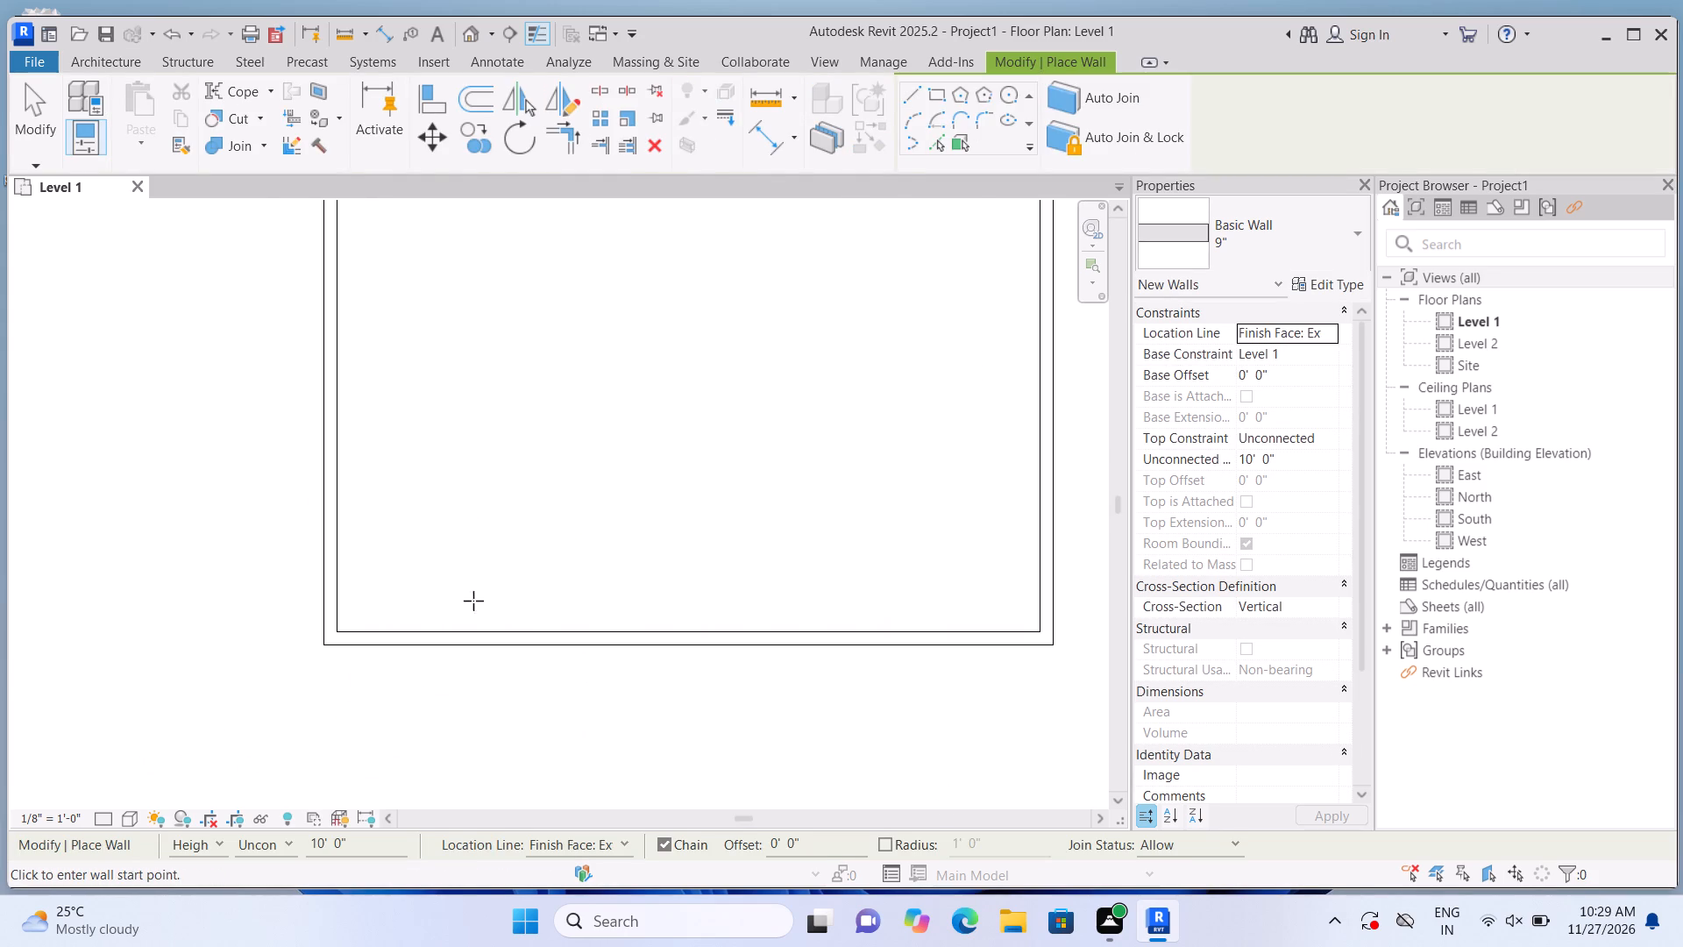
scroll(446, 566, "up", 3)
middle_click_drag(336, 637, 239, 728)
scroll(242, 724, "down", 4)
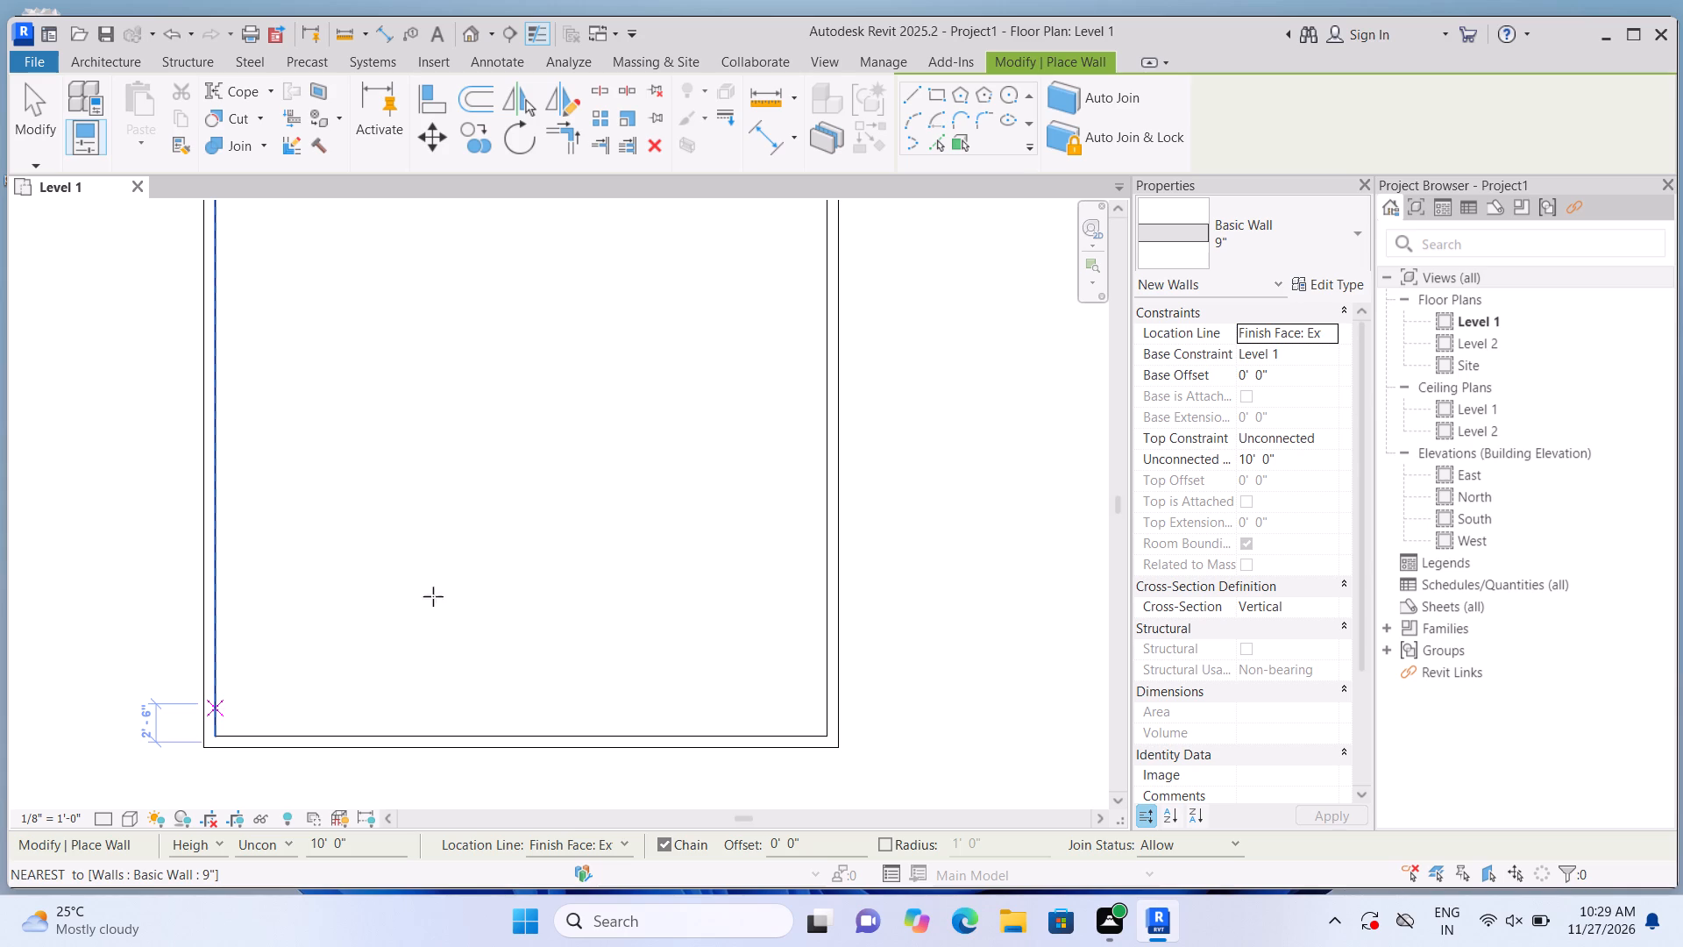
scroll(568, 408, "down", 12)
scroll(529, 405, "up", 5)
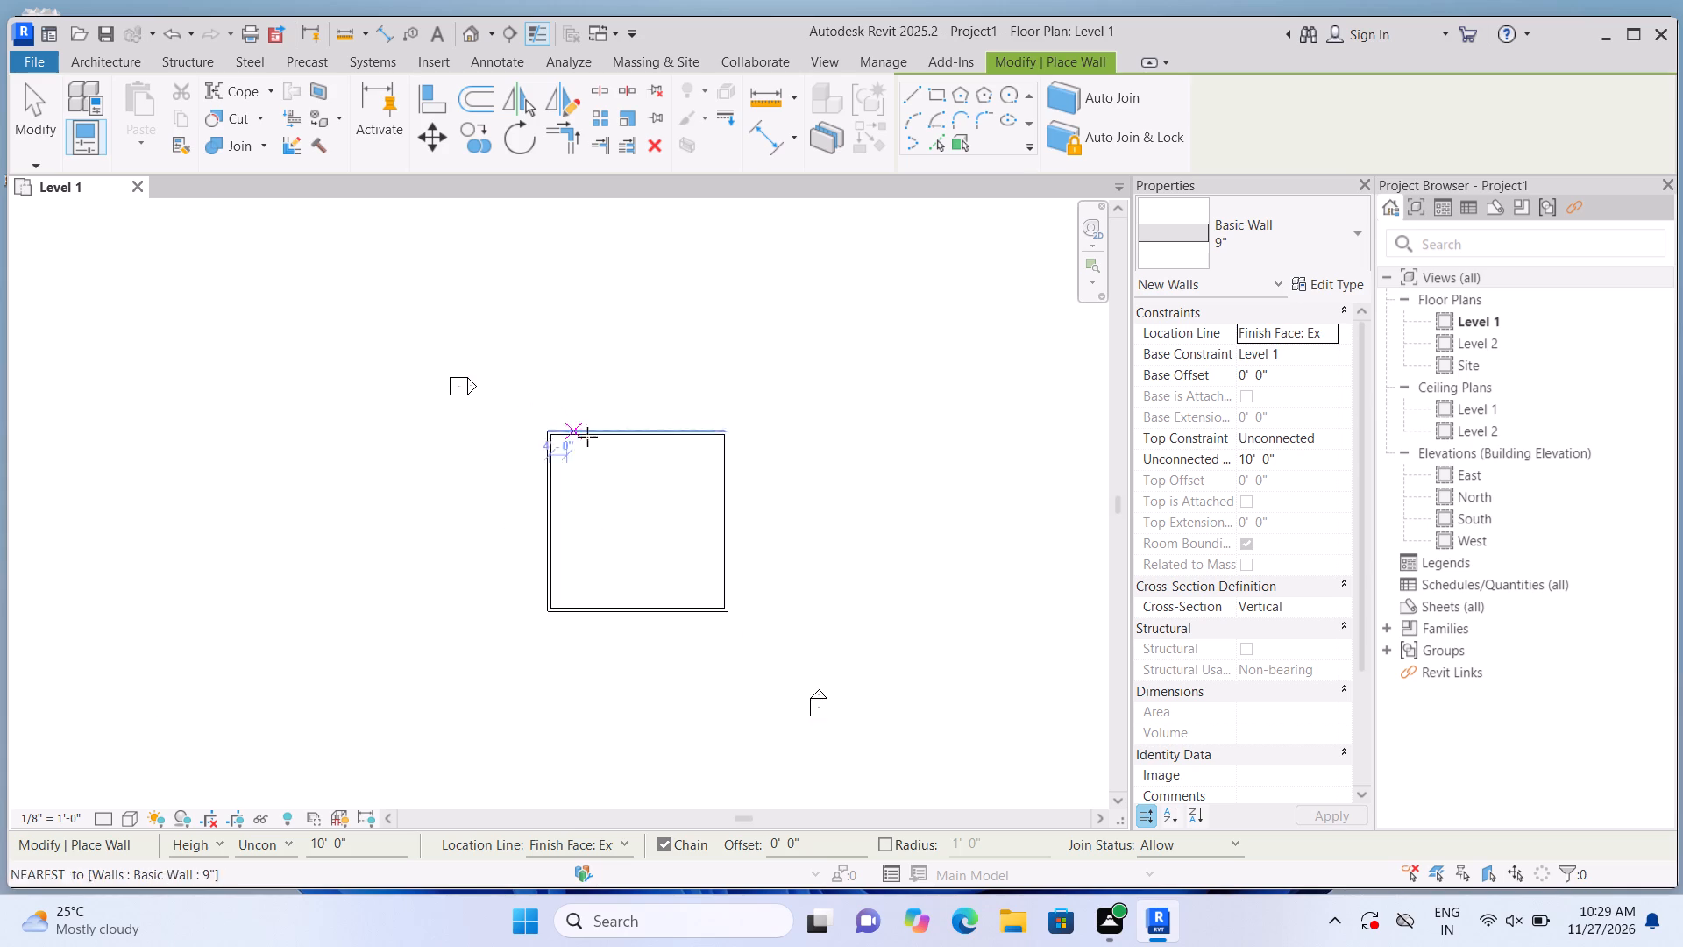
scroll(587, 437, "up", 12)
scroll(484, 372, "down", 10)
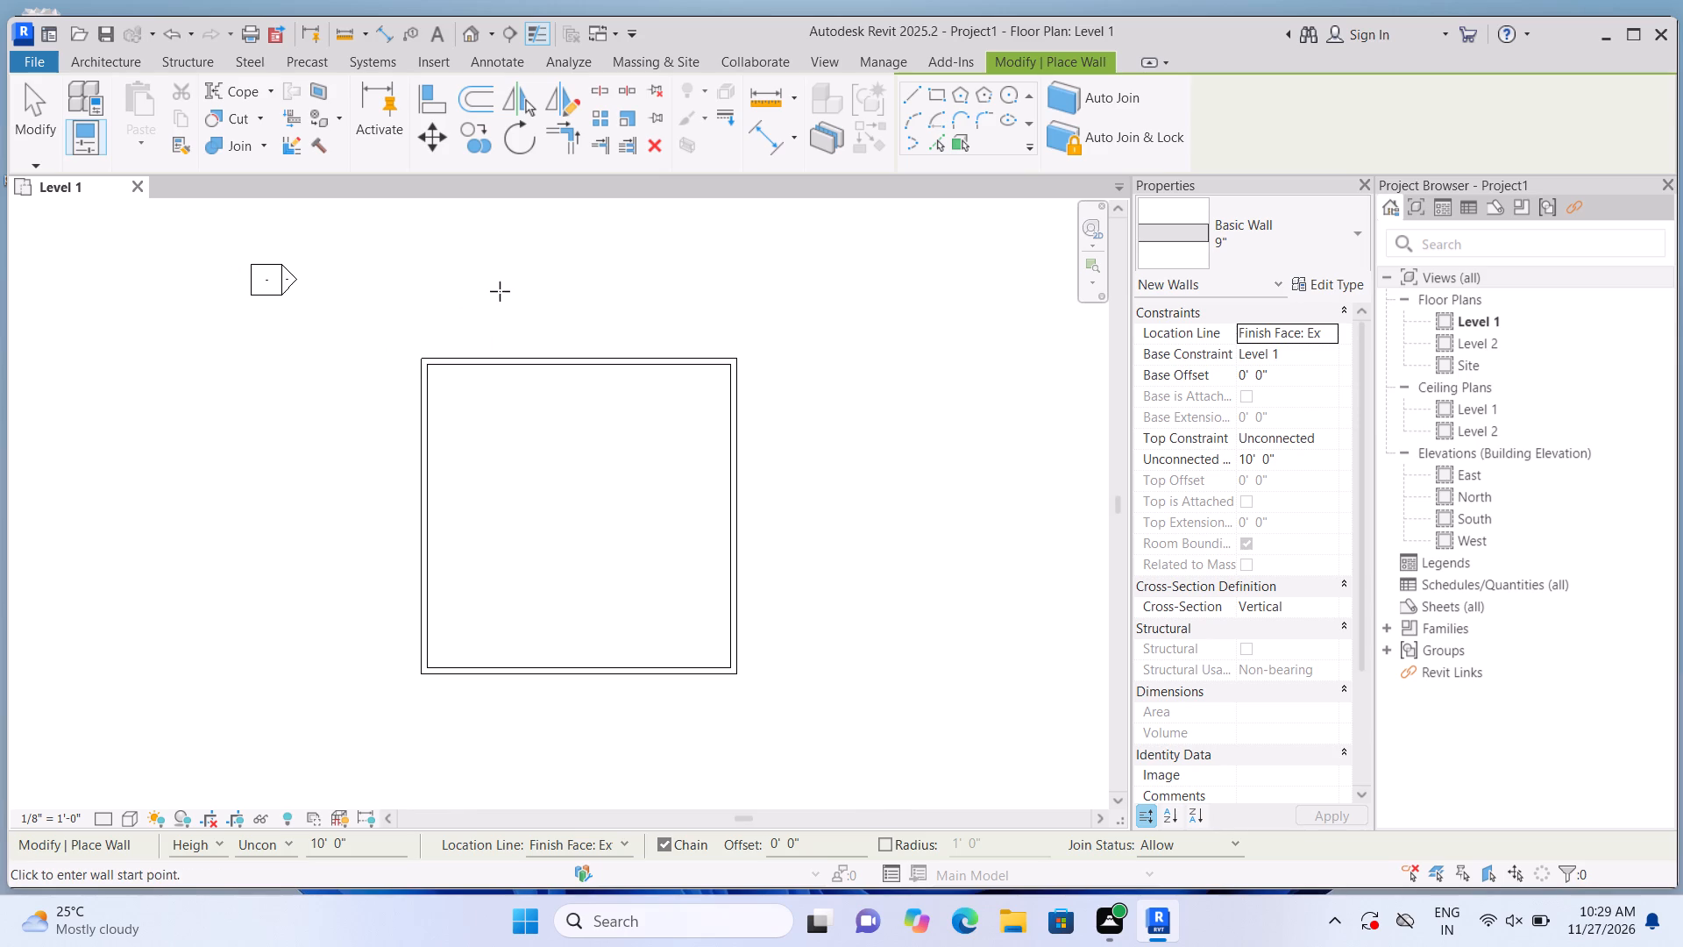
left_click(469, 40)
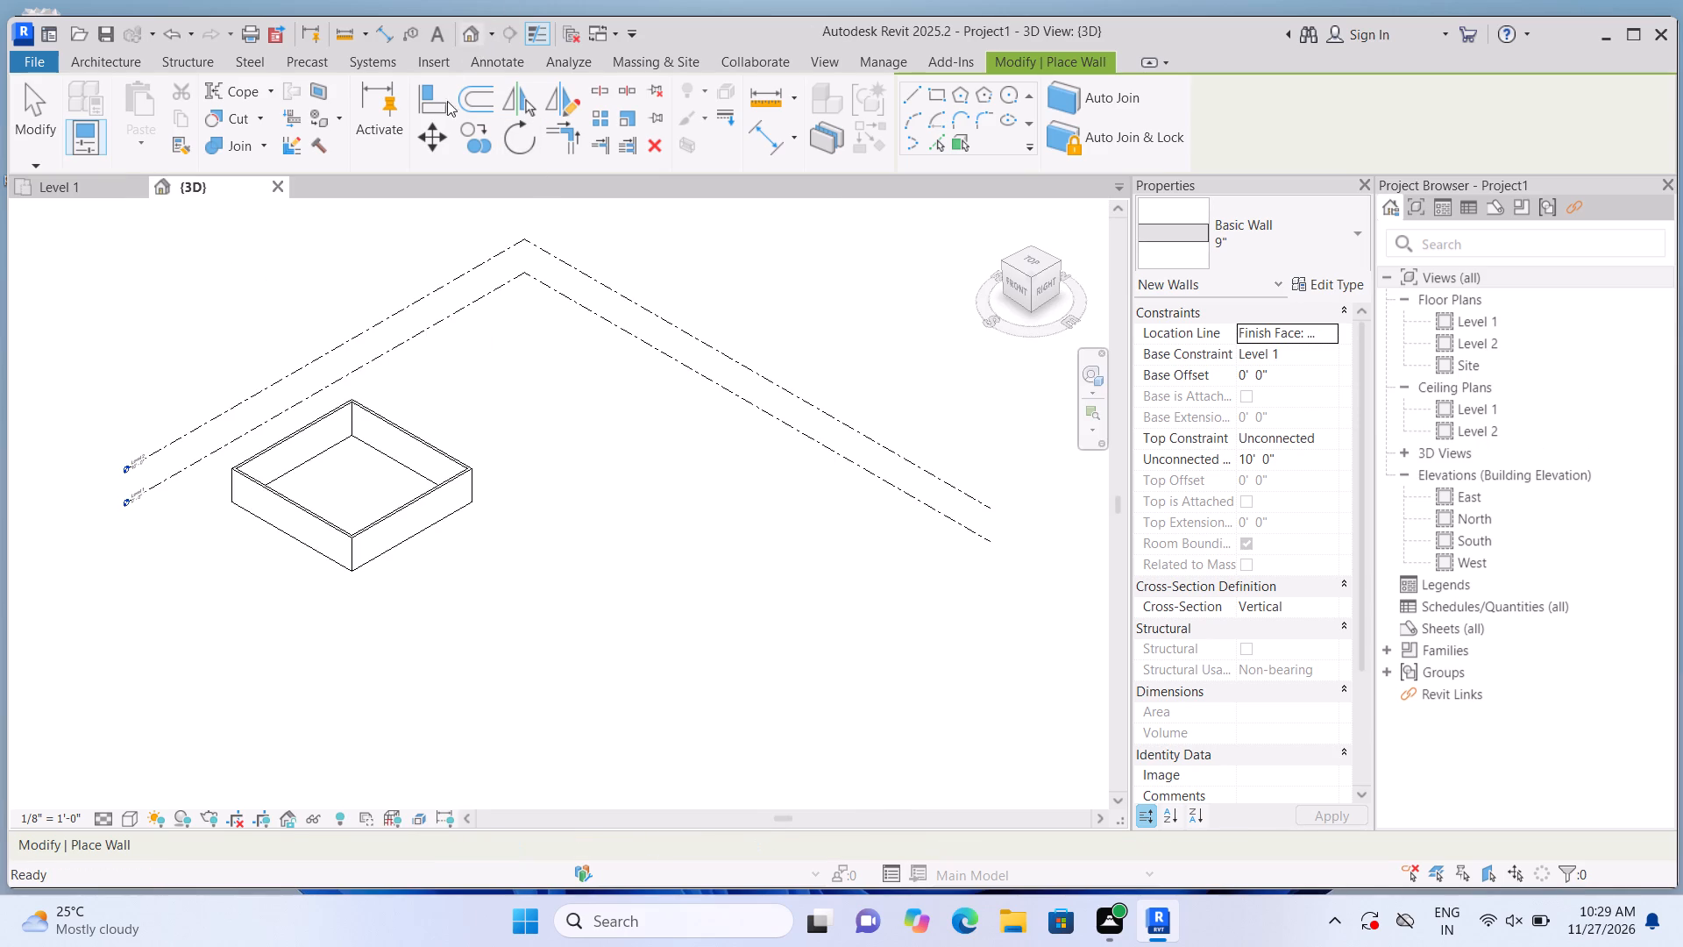
scroll(256, 477, "up", 5)
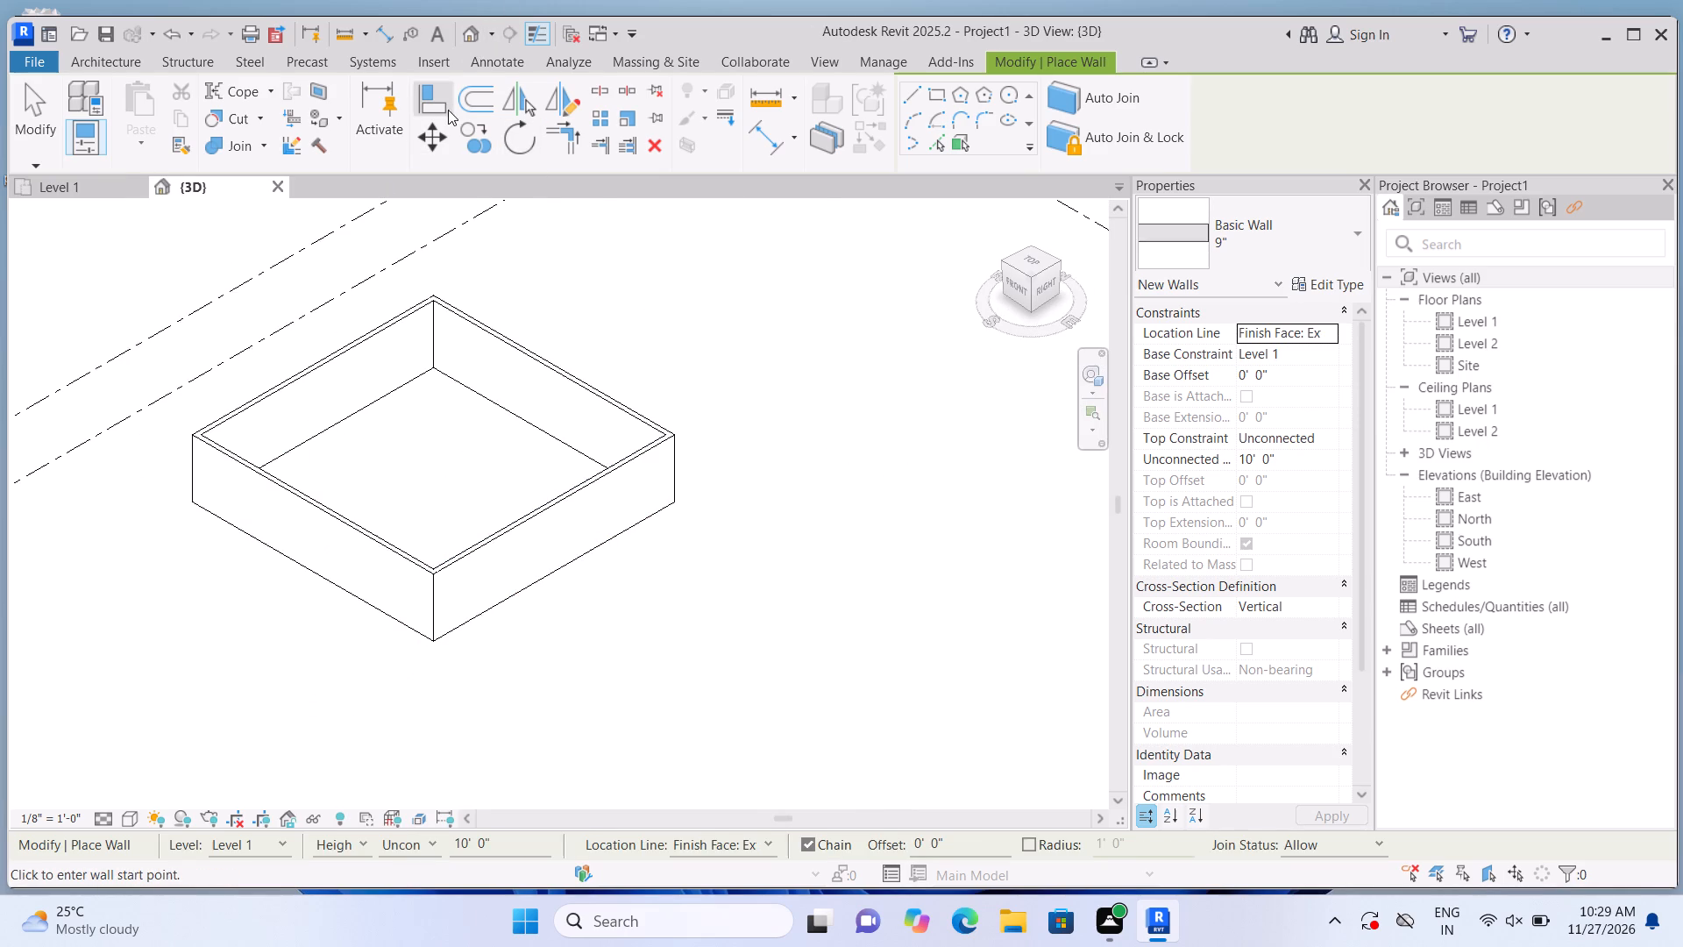
double_click(1444, 318)
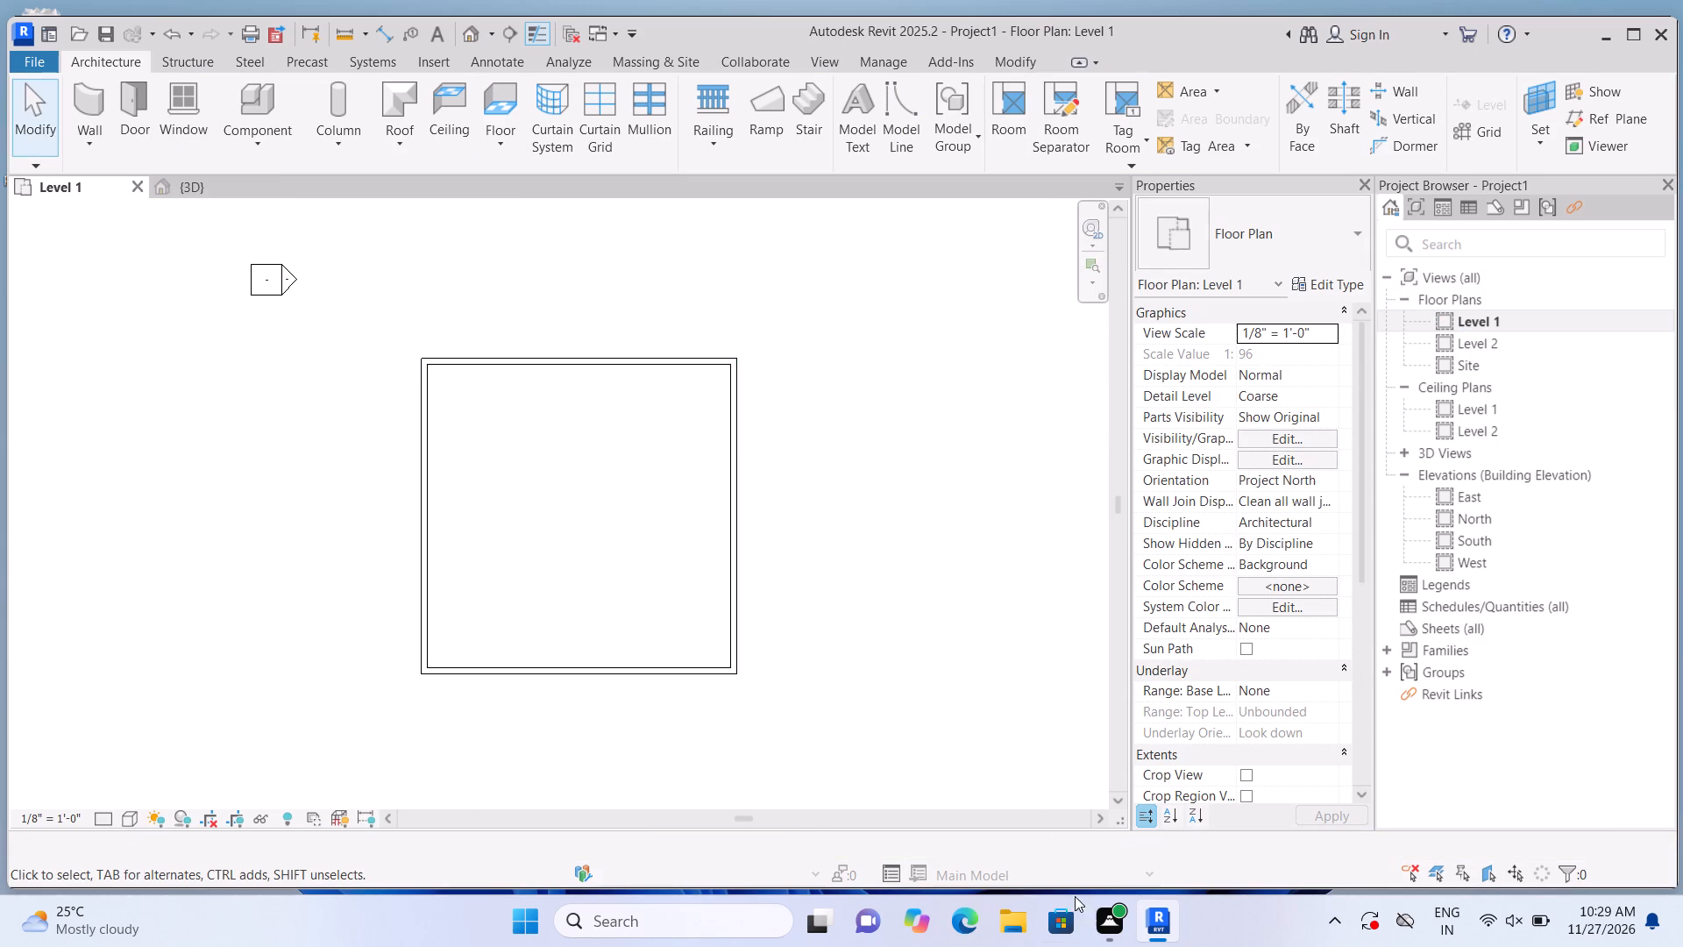
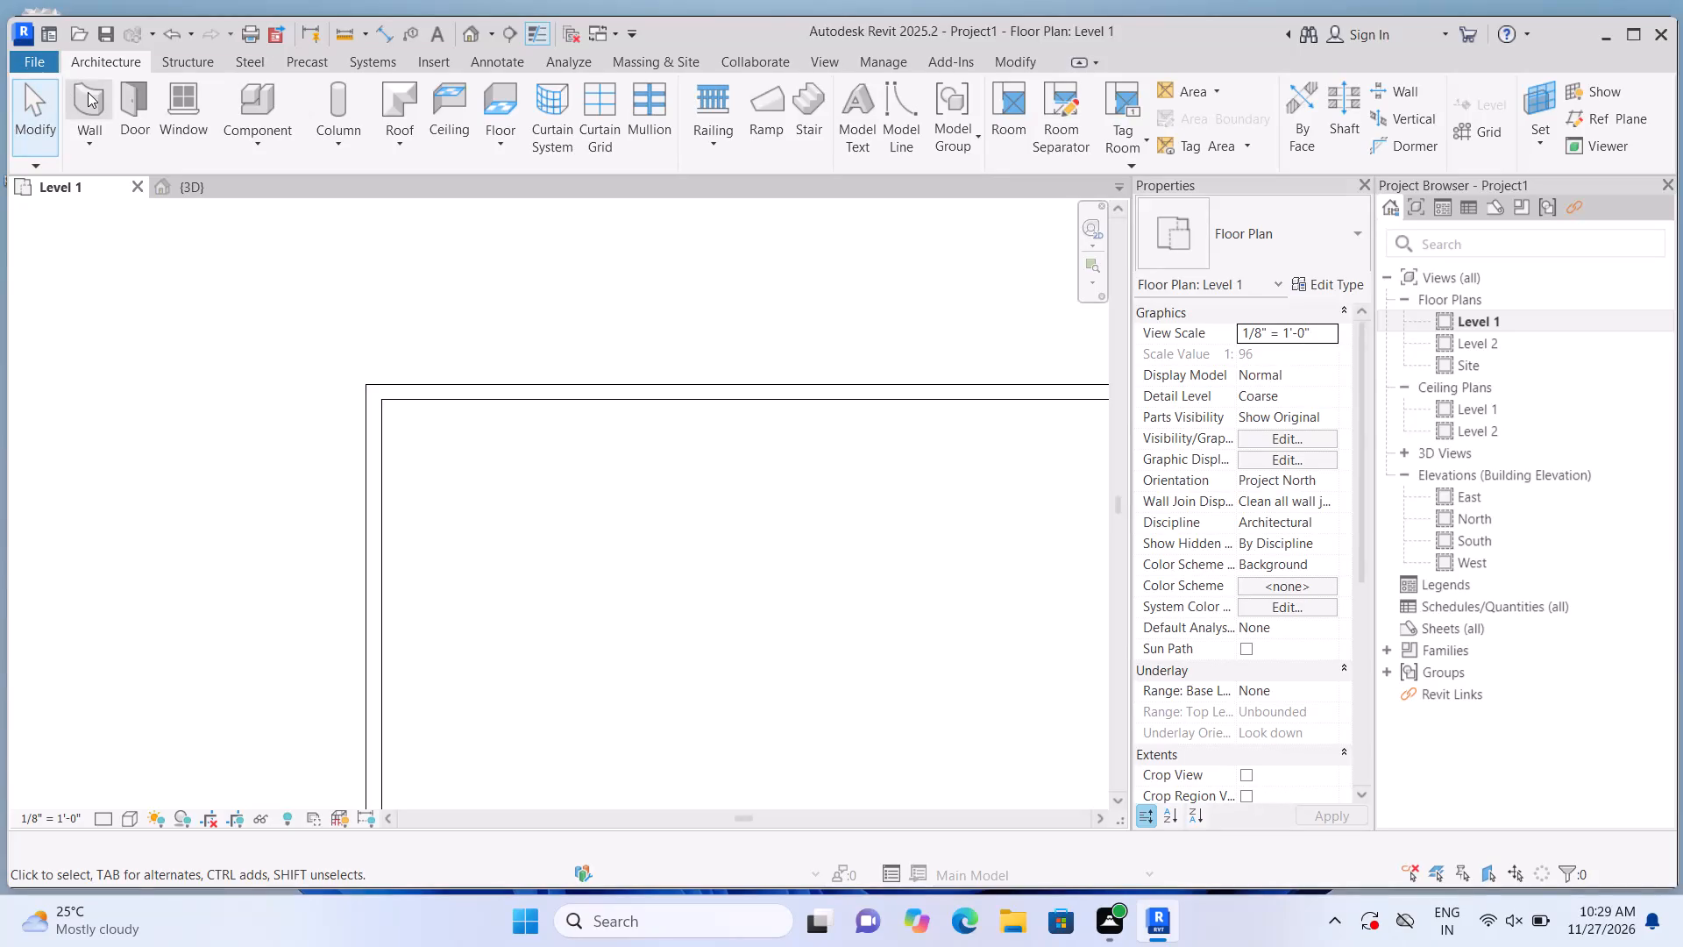
Enclose the square's northwest corner with 4.5" walls, starting 6' along the north wall, running 10'6" south and closing to the west wall.
double_click(89, 92)
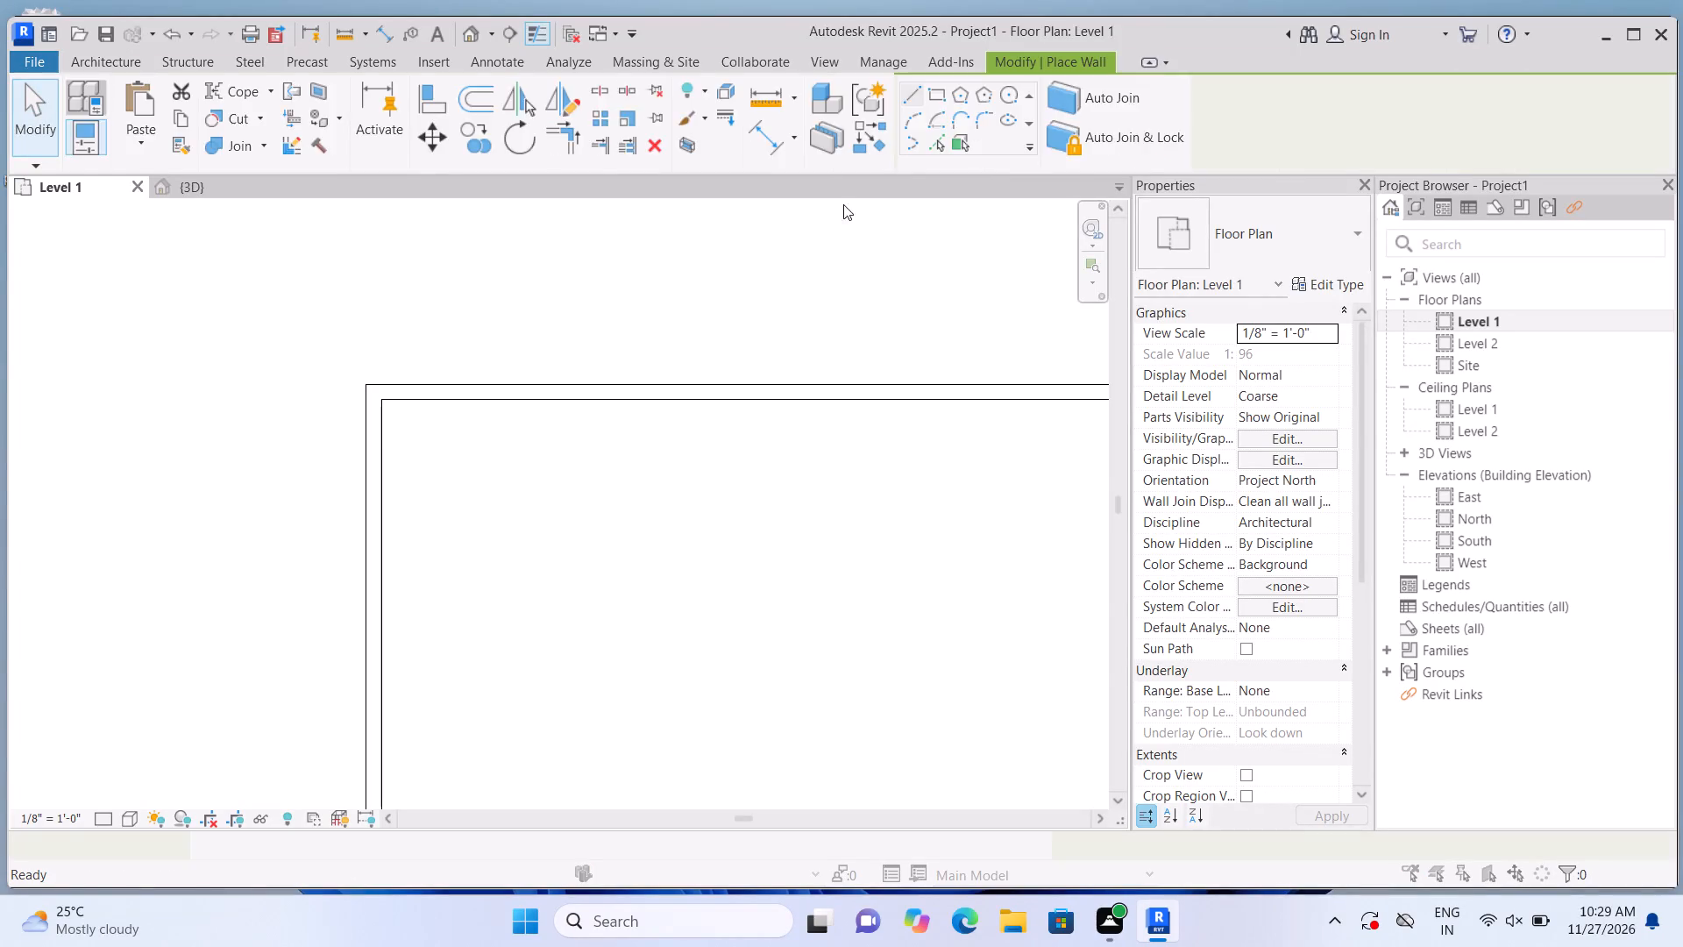
left_click(1256, 111)
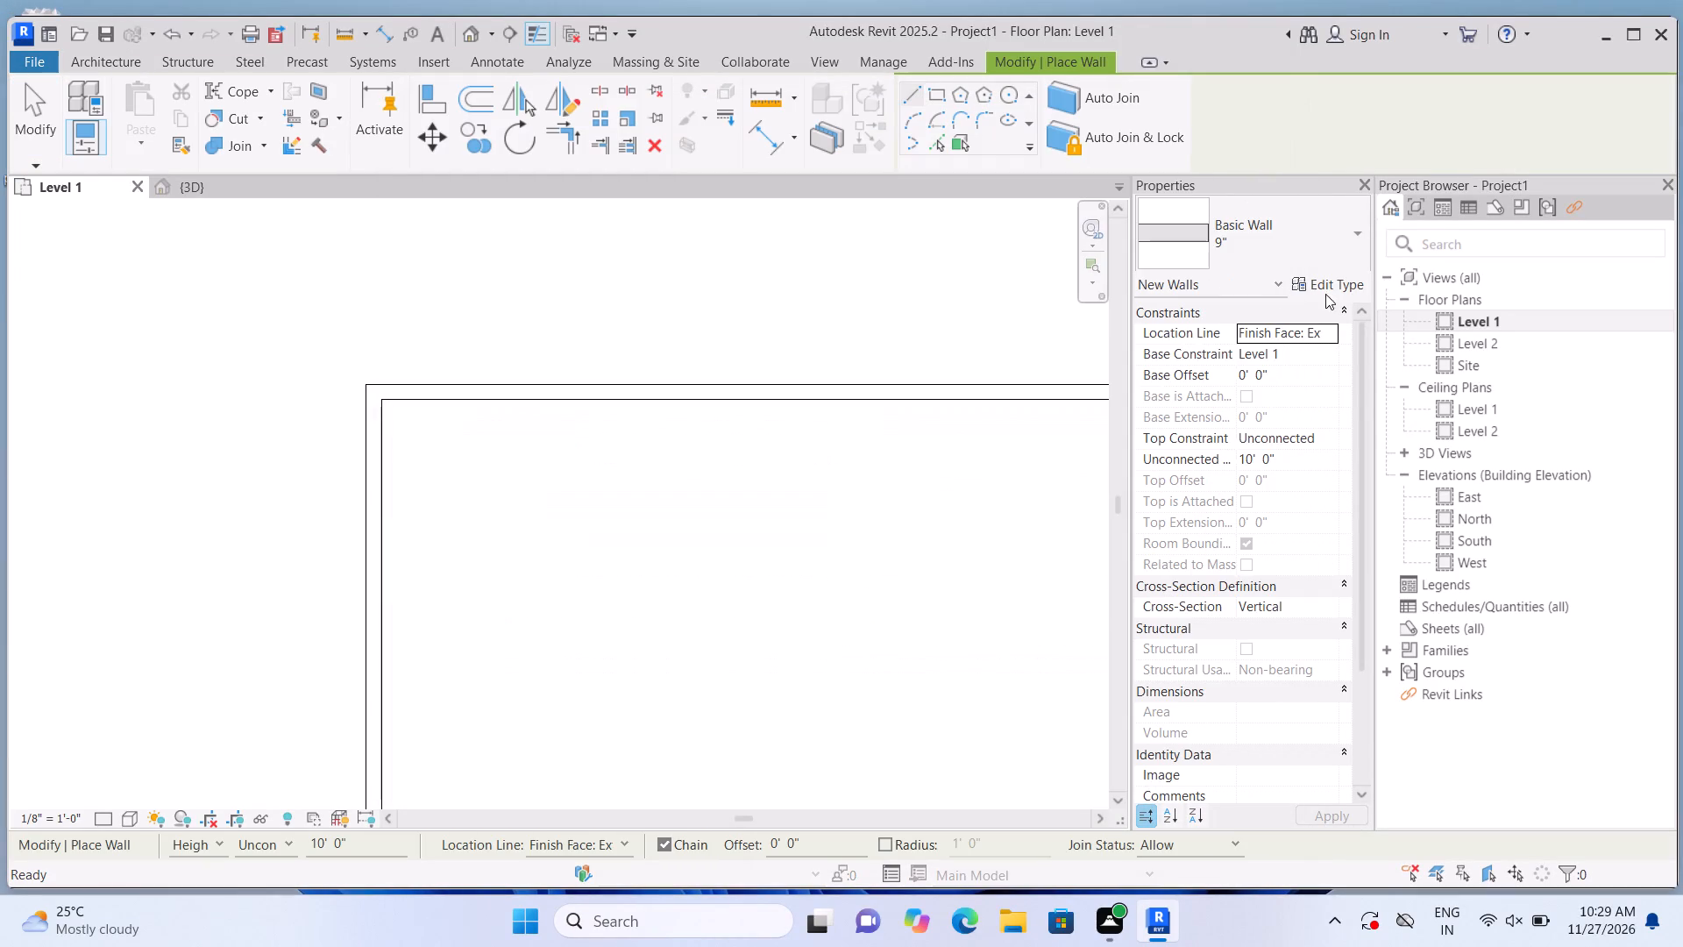
left_click(1352, 233)
scroll(1281, 461, "up", 3)
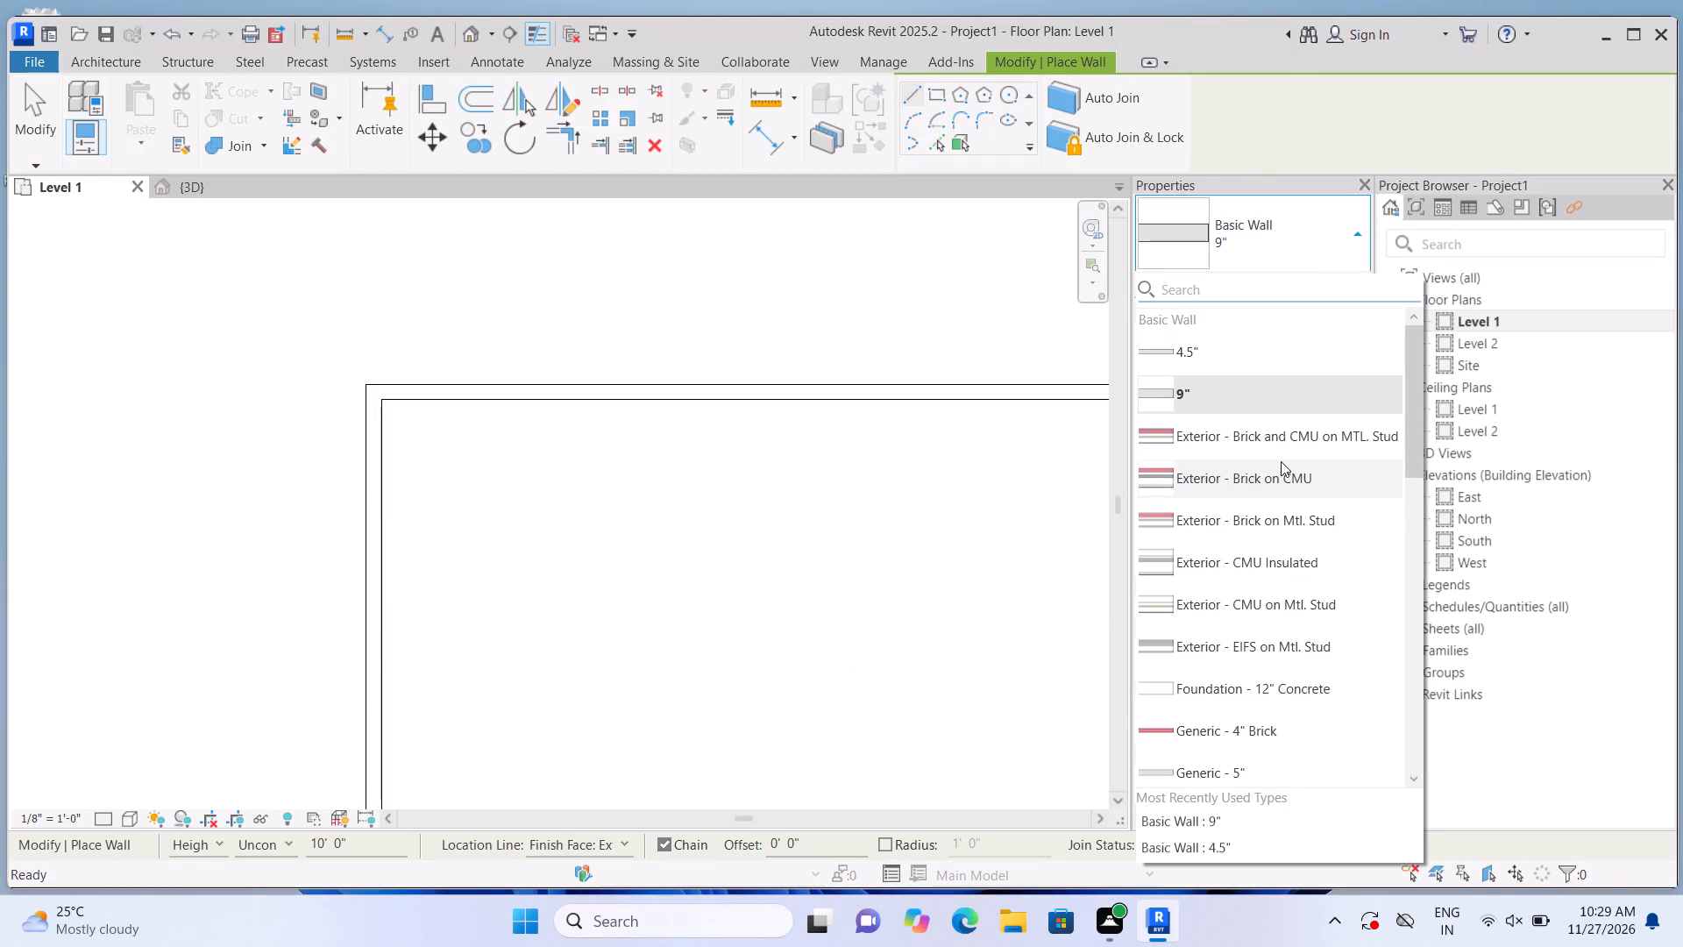
scroll(1281, 461, "up", 3)
left_click(1283, 360)
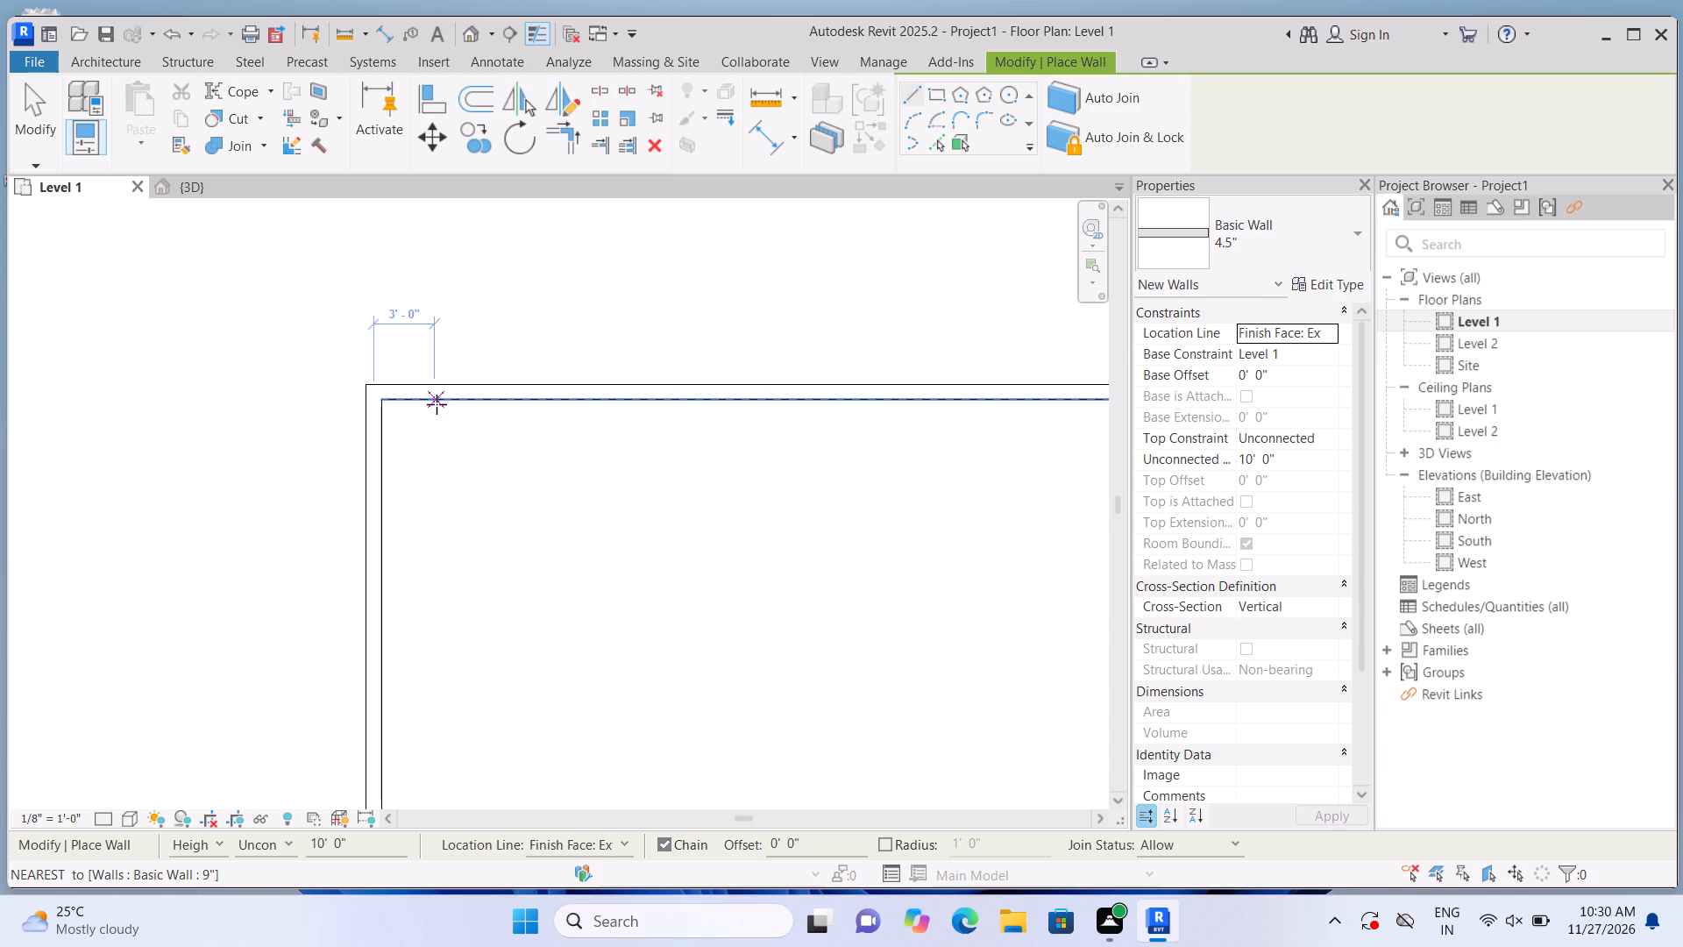
type("6'")
key("Return")
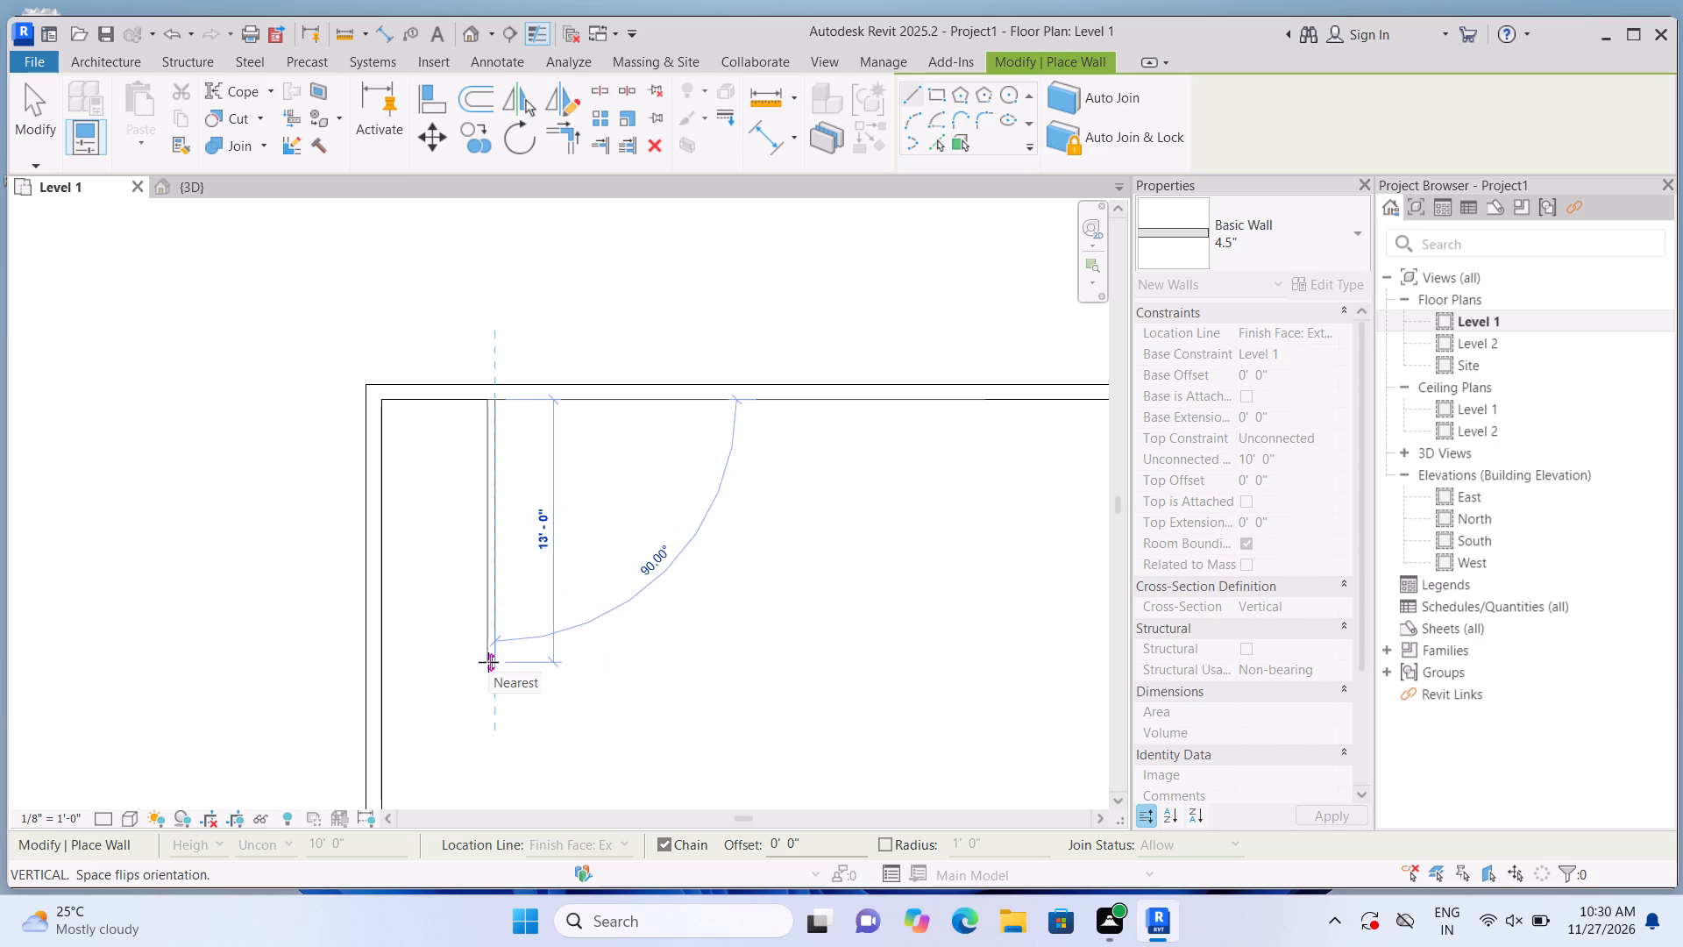
type("10'")
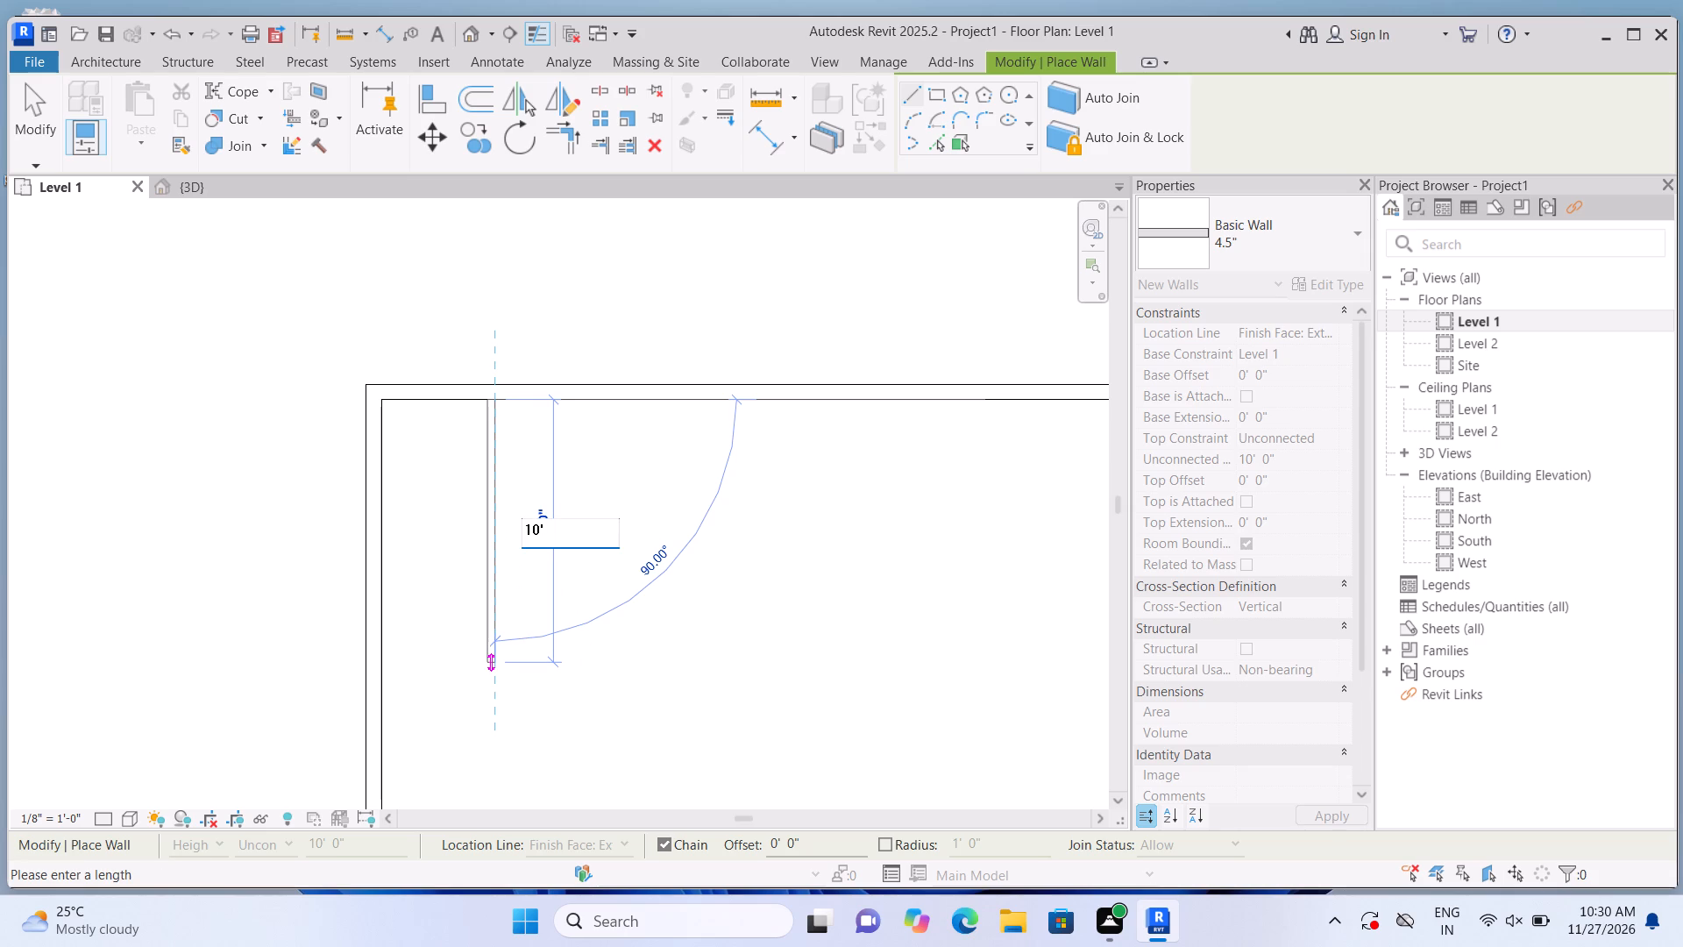
key("6")
key("shift+quotedbl")
key("Return")
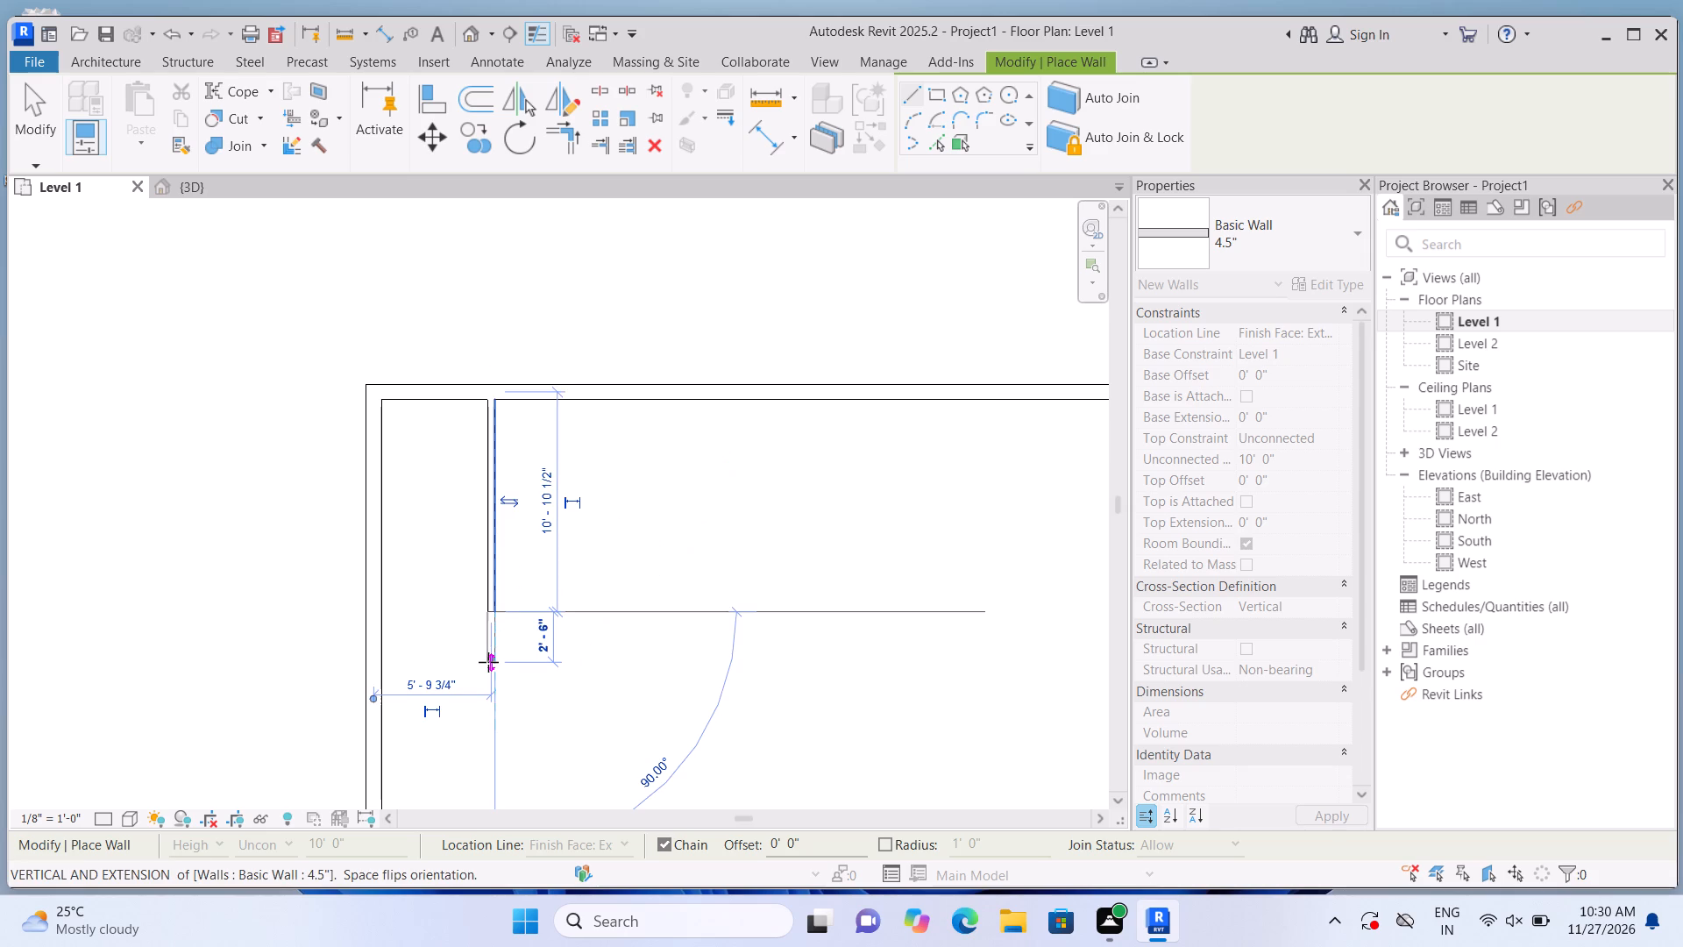
left_click(382, 606)
key("Escape")
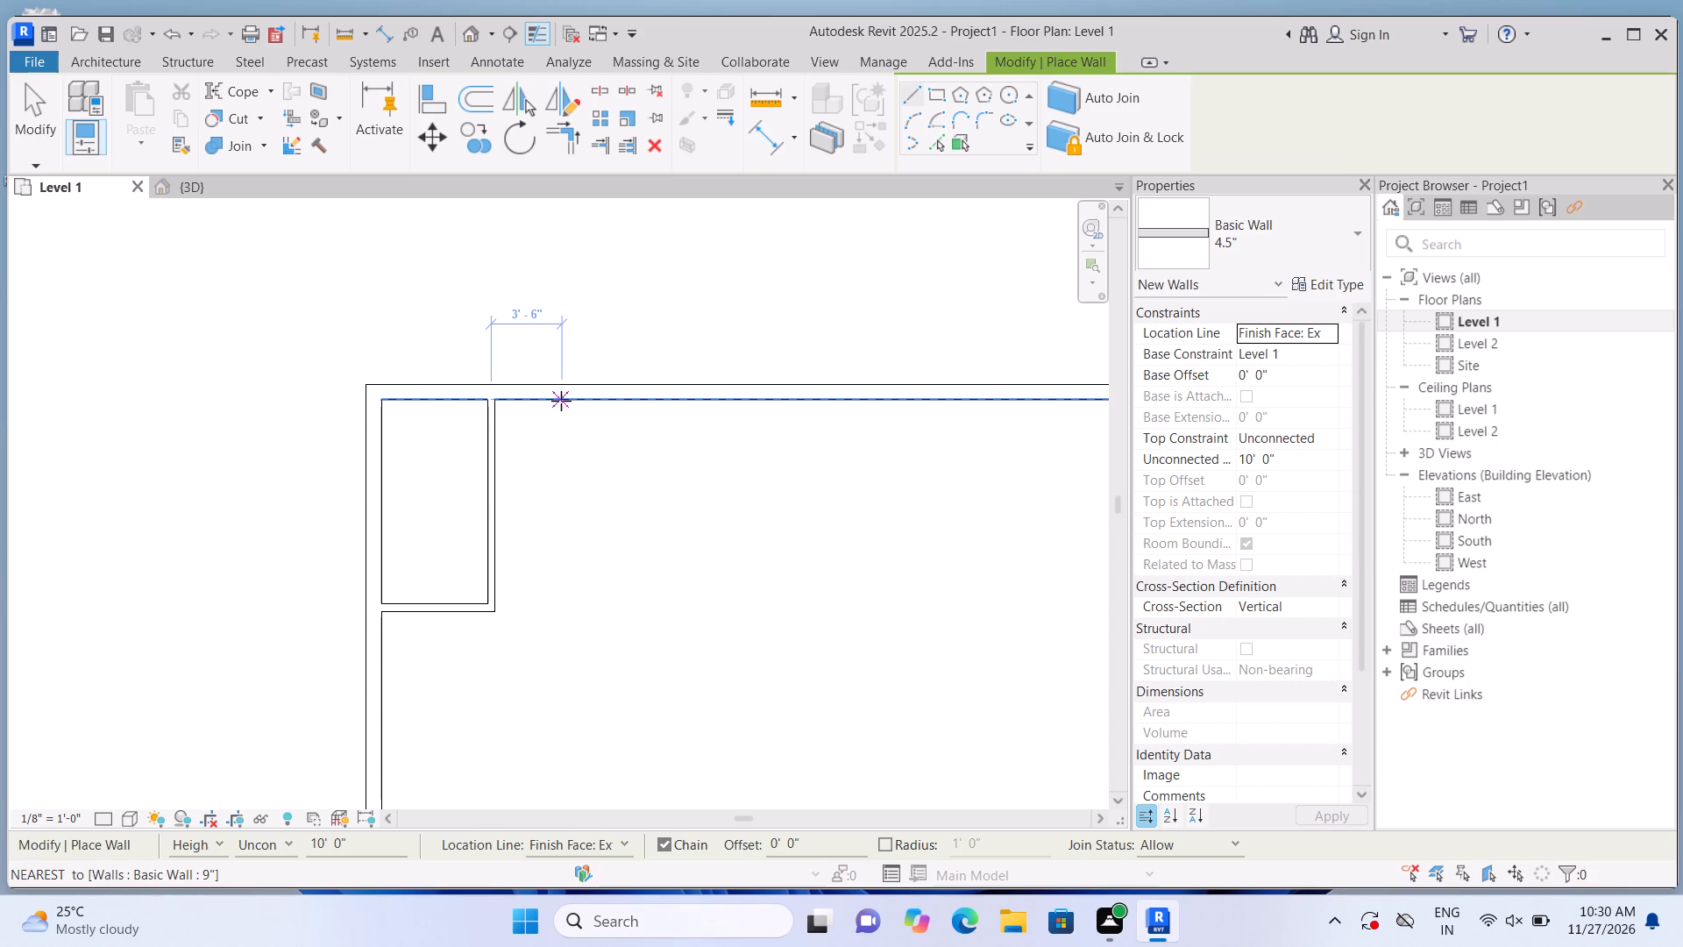
Enclose the northeast corner with 4.5" walls, starting 15' from the corner, running 10' south, then 10' and 5' east to the outer wall.
scroll(588, 463, "down", 1)
scroll(613, 530, "down", 7)
scroll(813, 516, "up", 3)
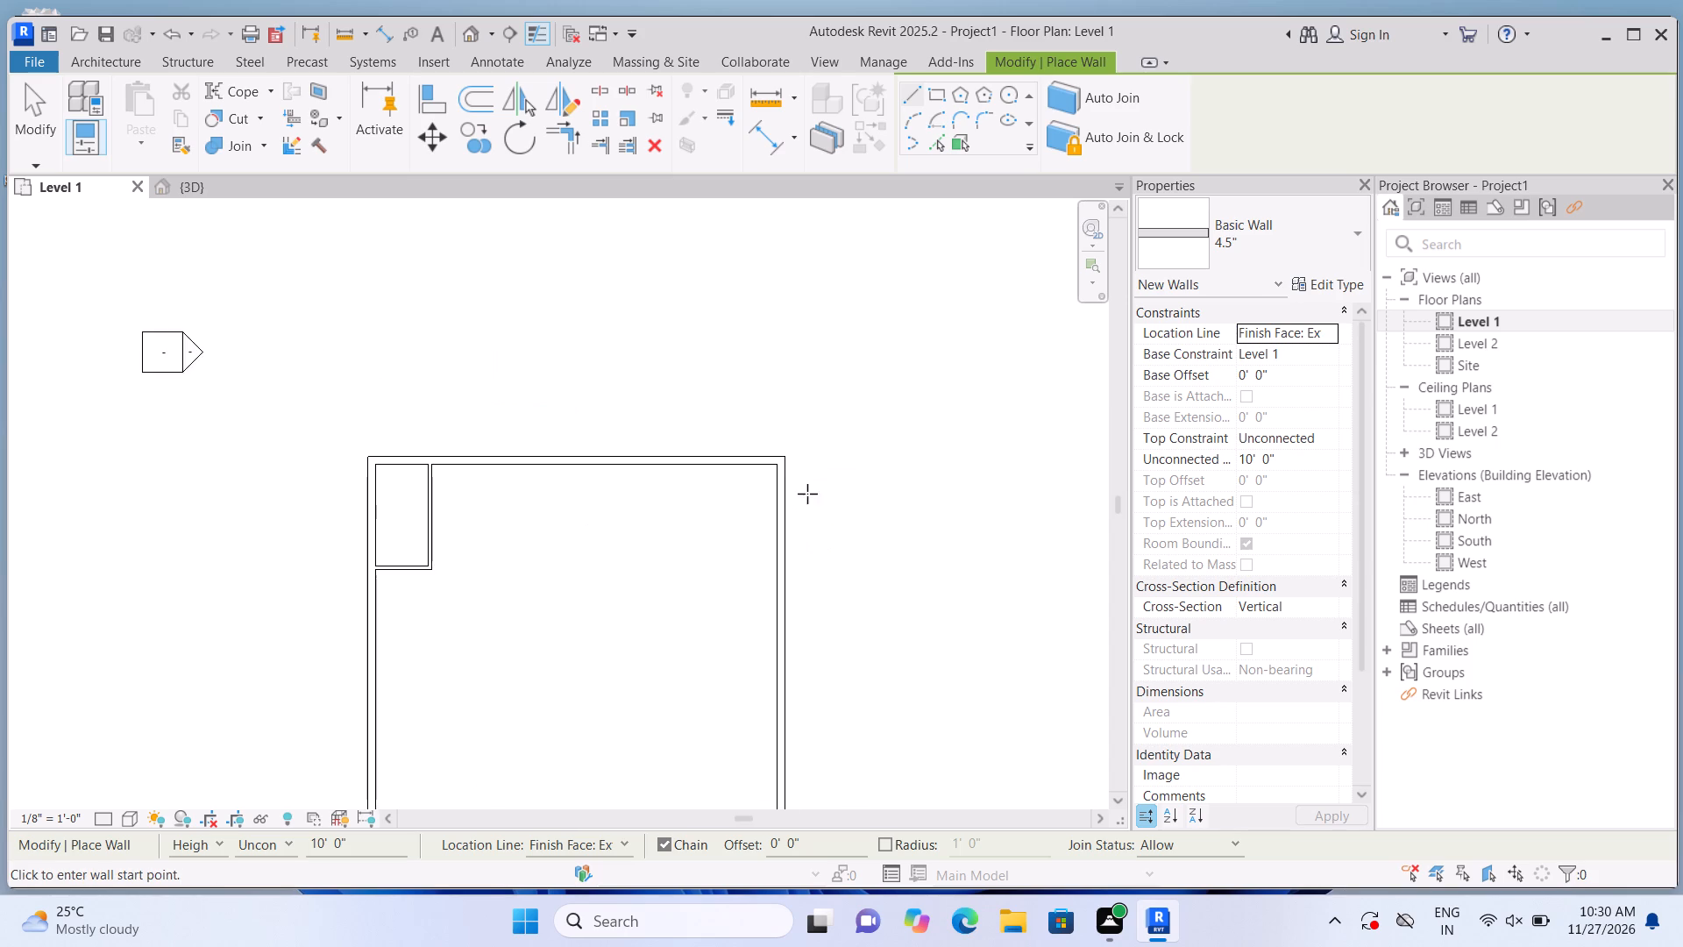
scroll(778, 474, "up", 6)
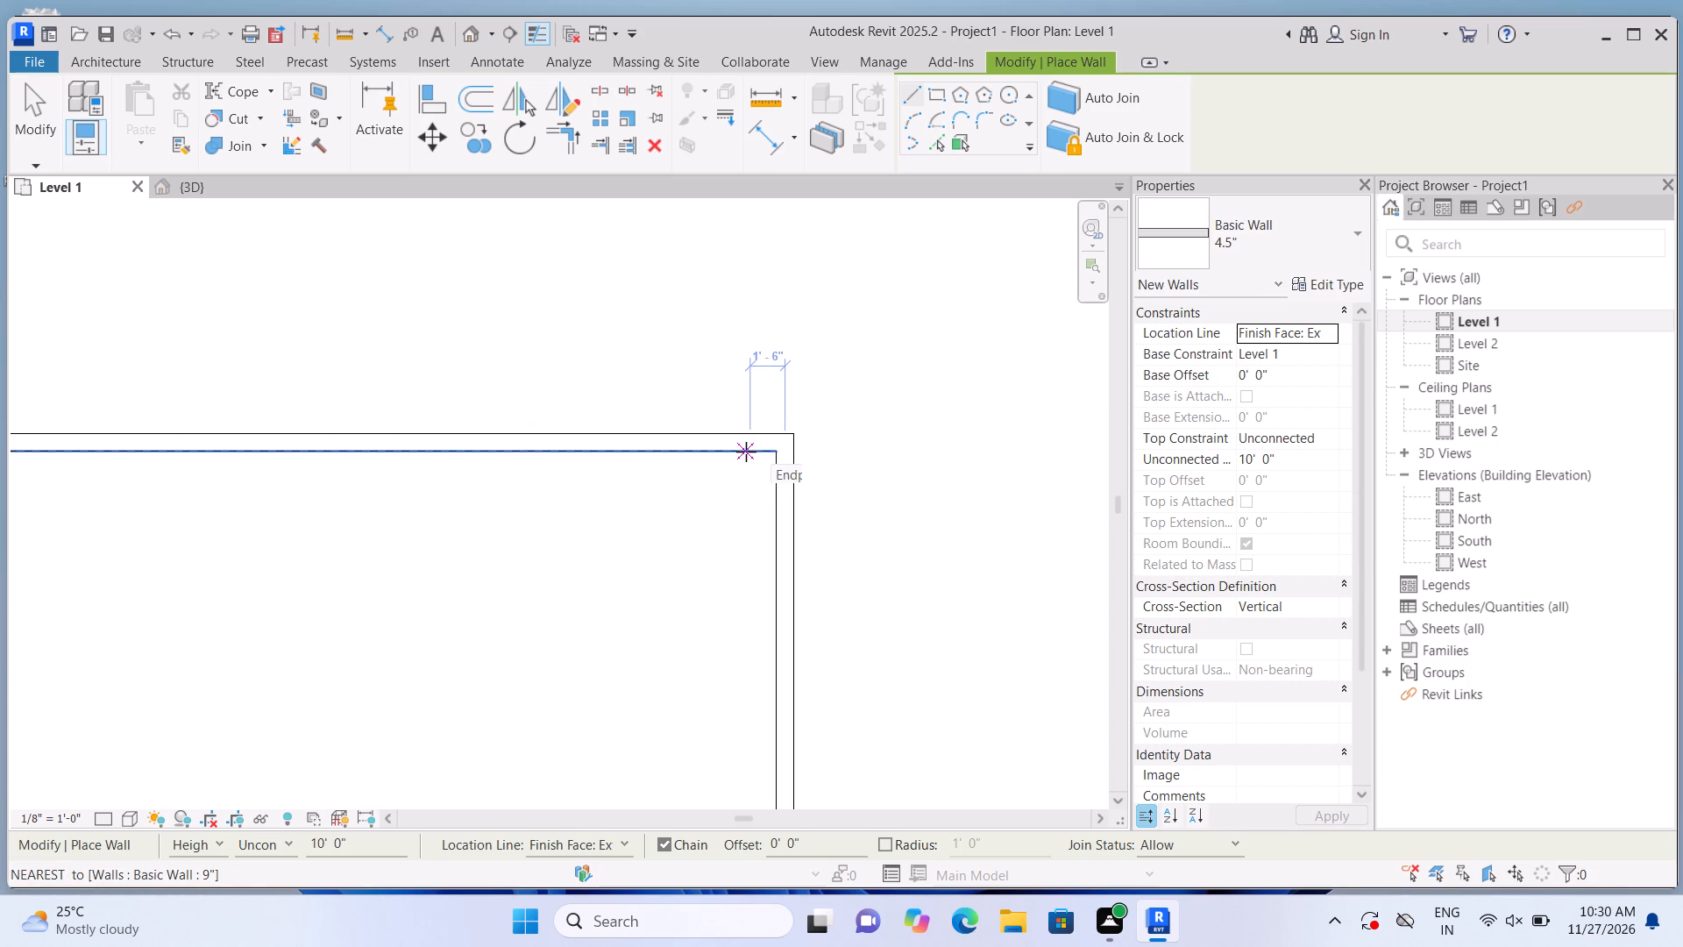
type("15'")
key("Return")
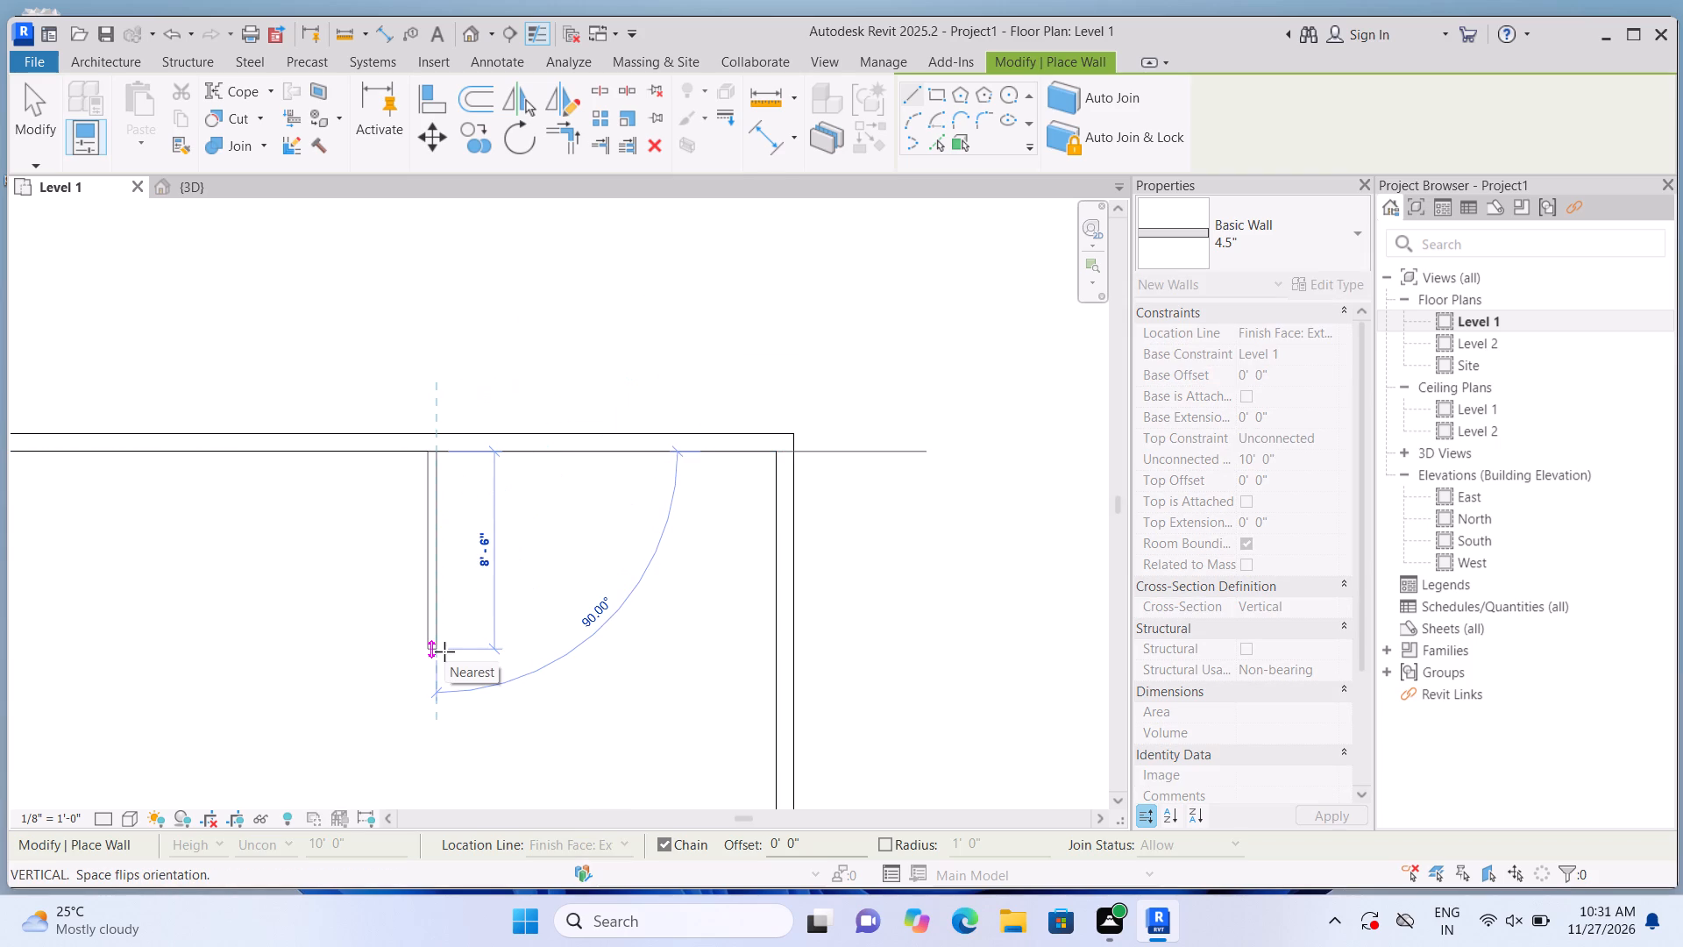
type("10'")
key("Return")
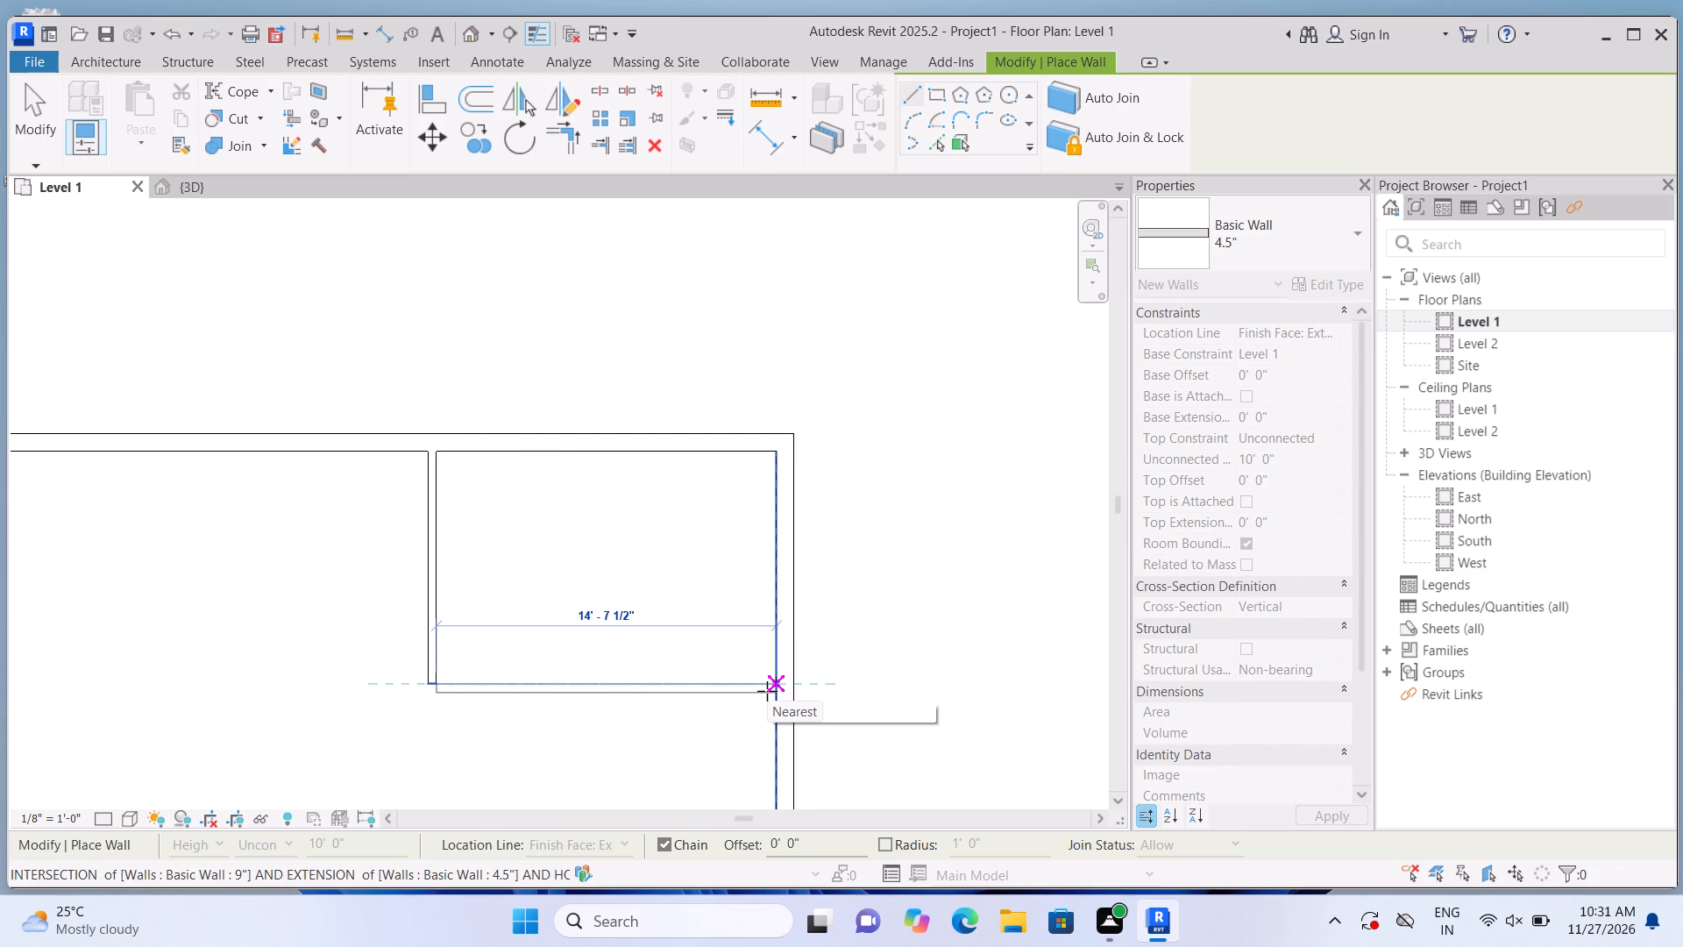
type("10'")
key("Return")
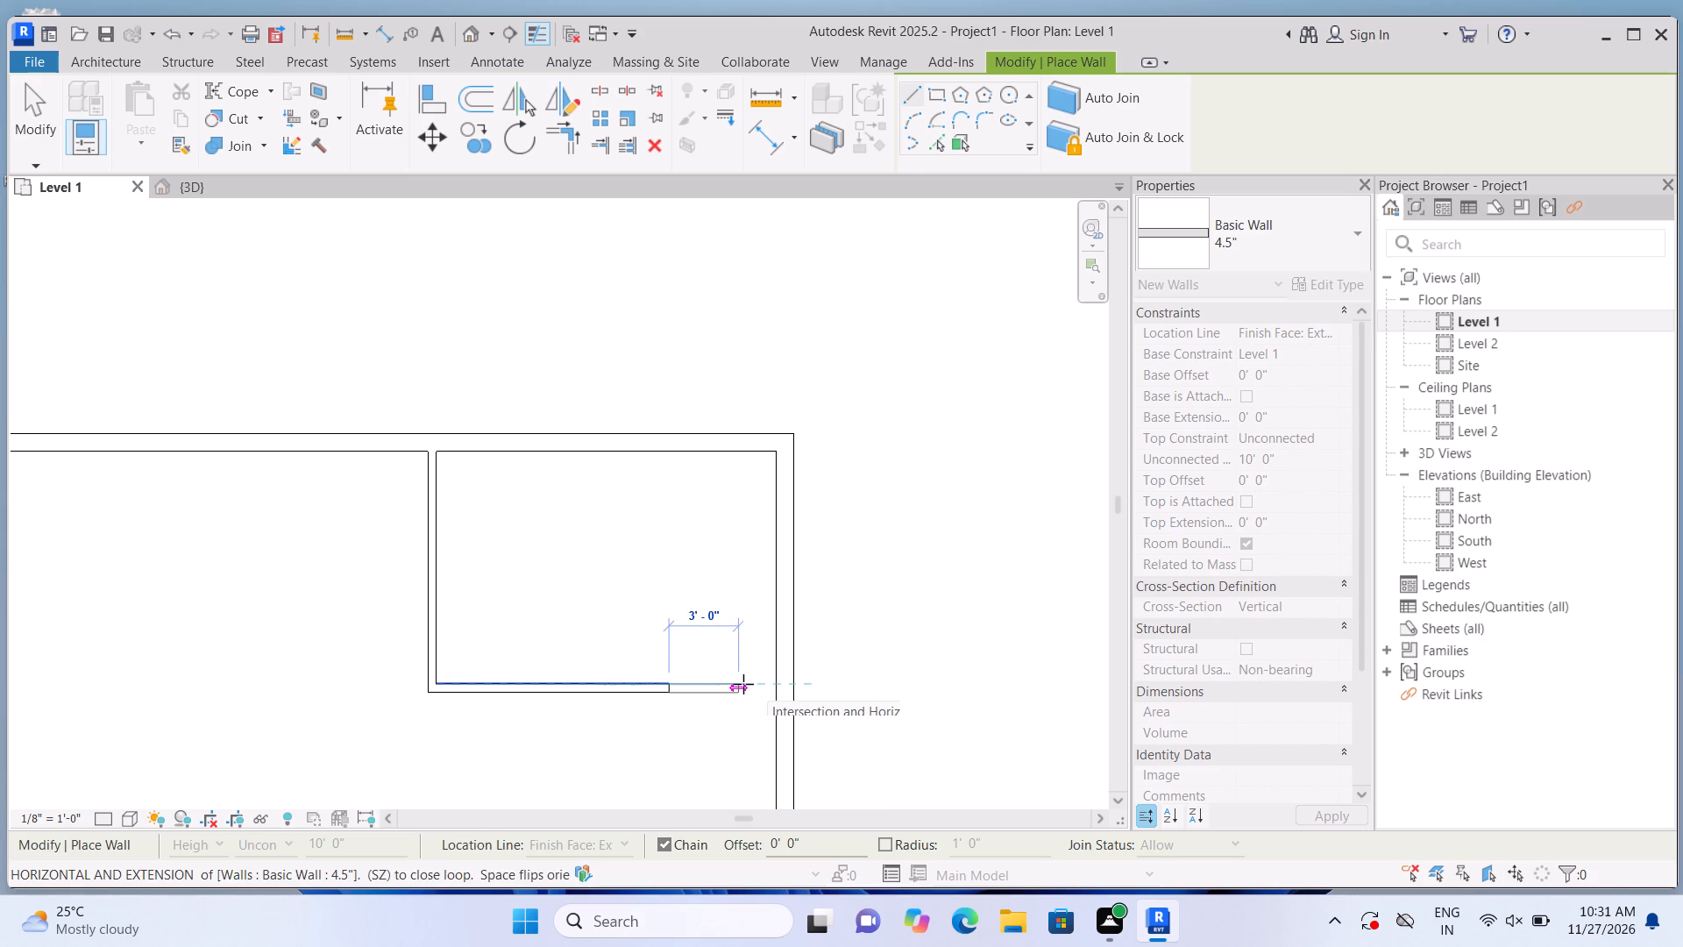
type("5'")
key("Return")
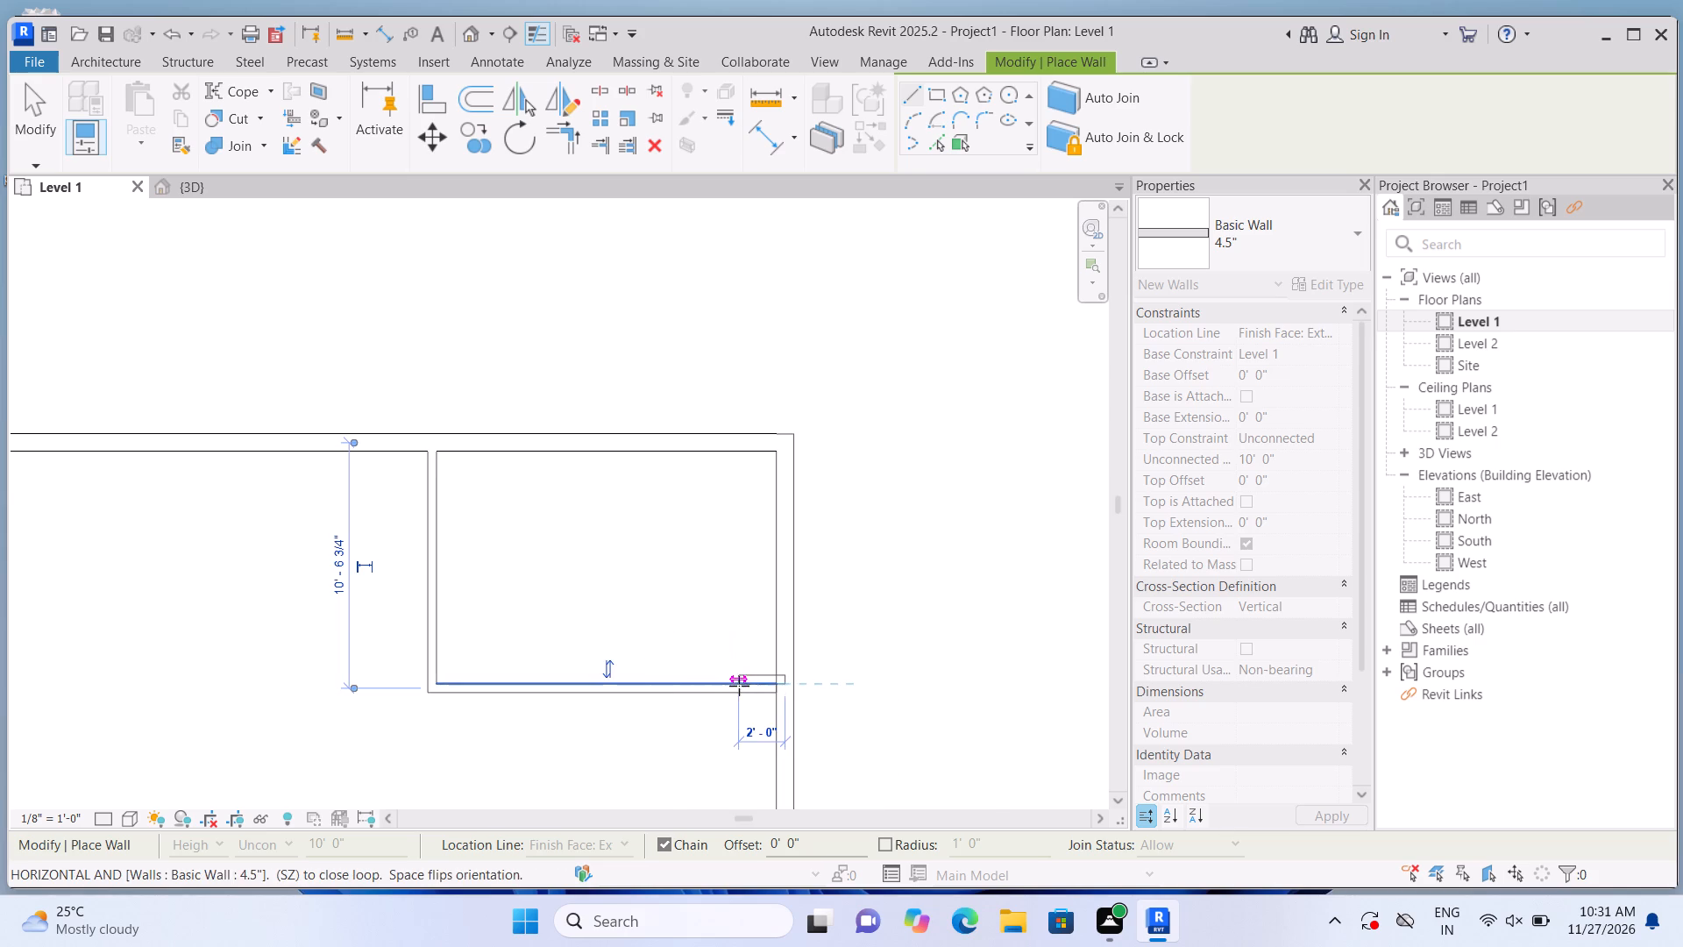
key("Escape")
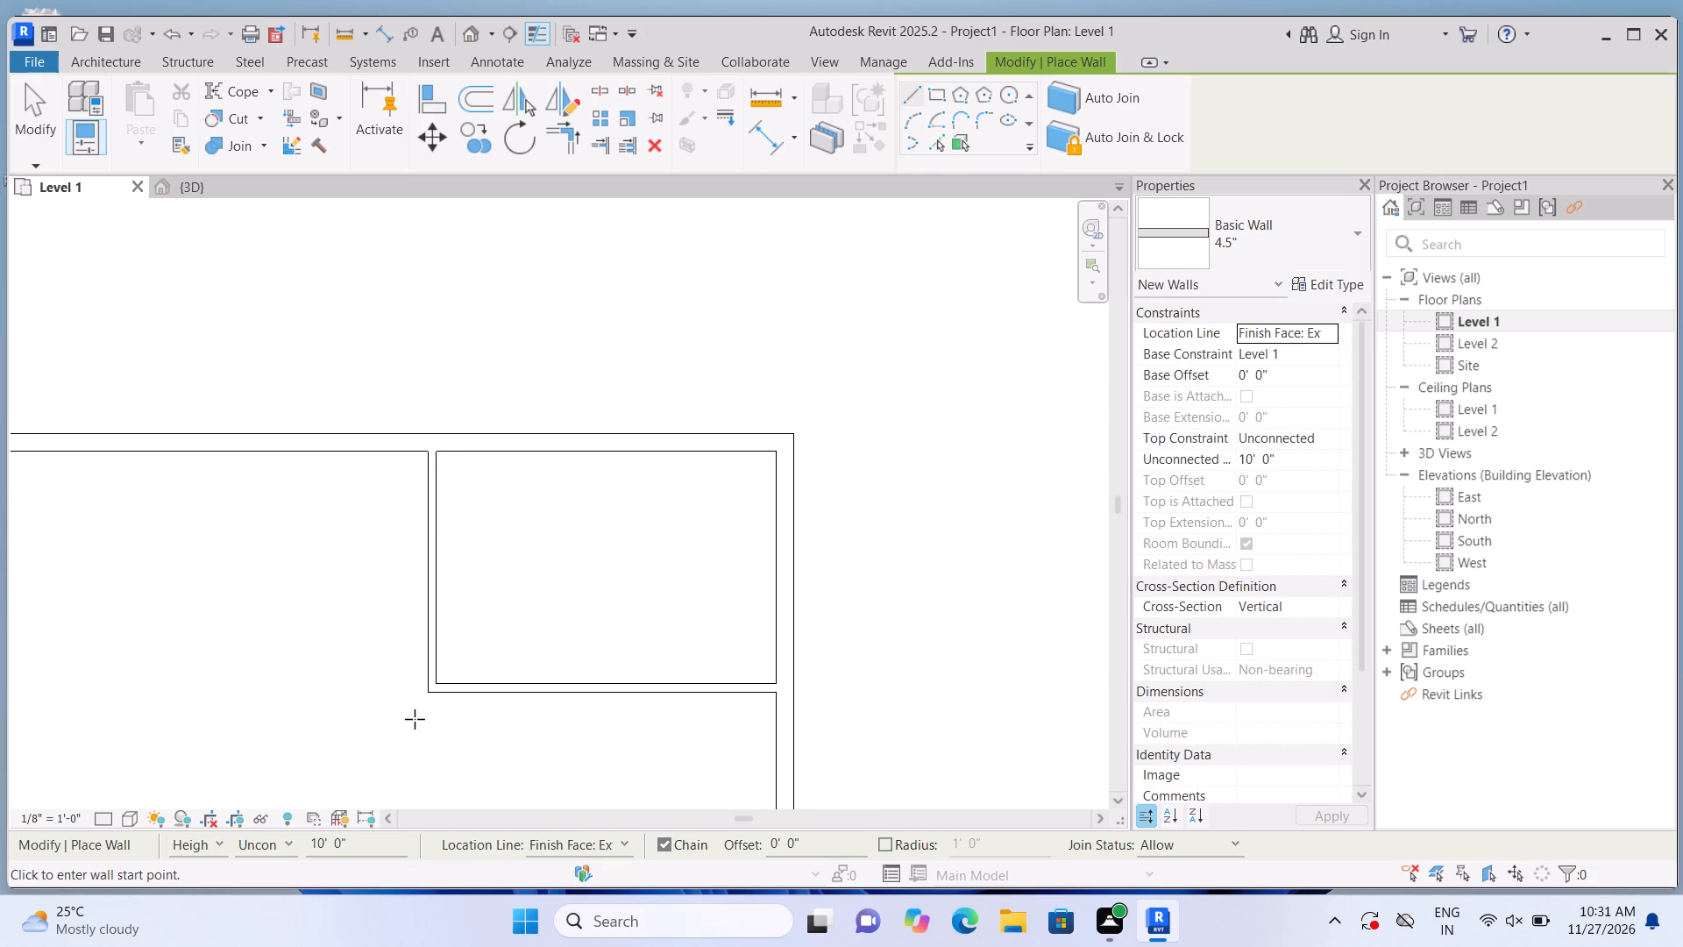
Add a 4.5" wall enclosure west of the northeast room, starting 9' from its wall, running 6' south and 9' east.
scroll(718, 595, "down", 5)
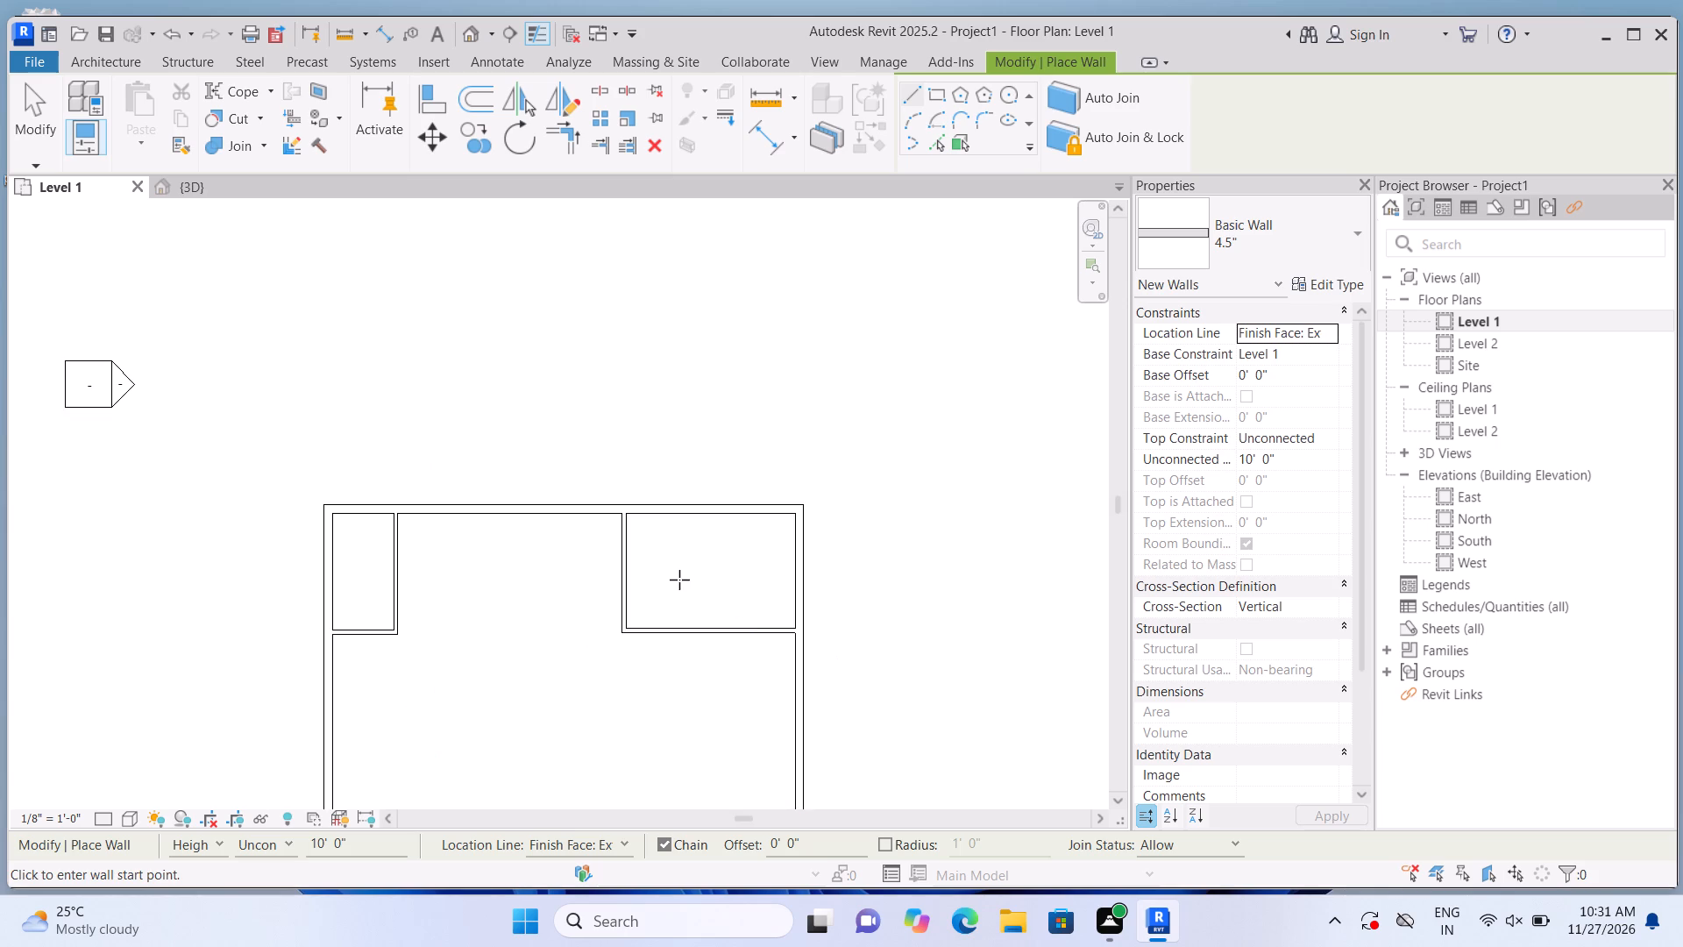
scroll(679, 577, "up", 5)
scroll(547, 469, "up", 2)
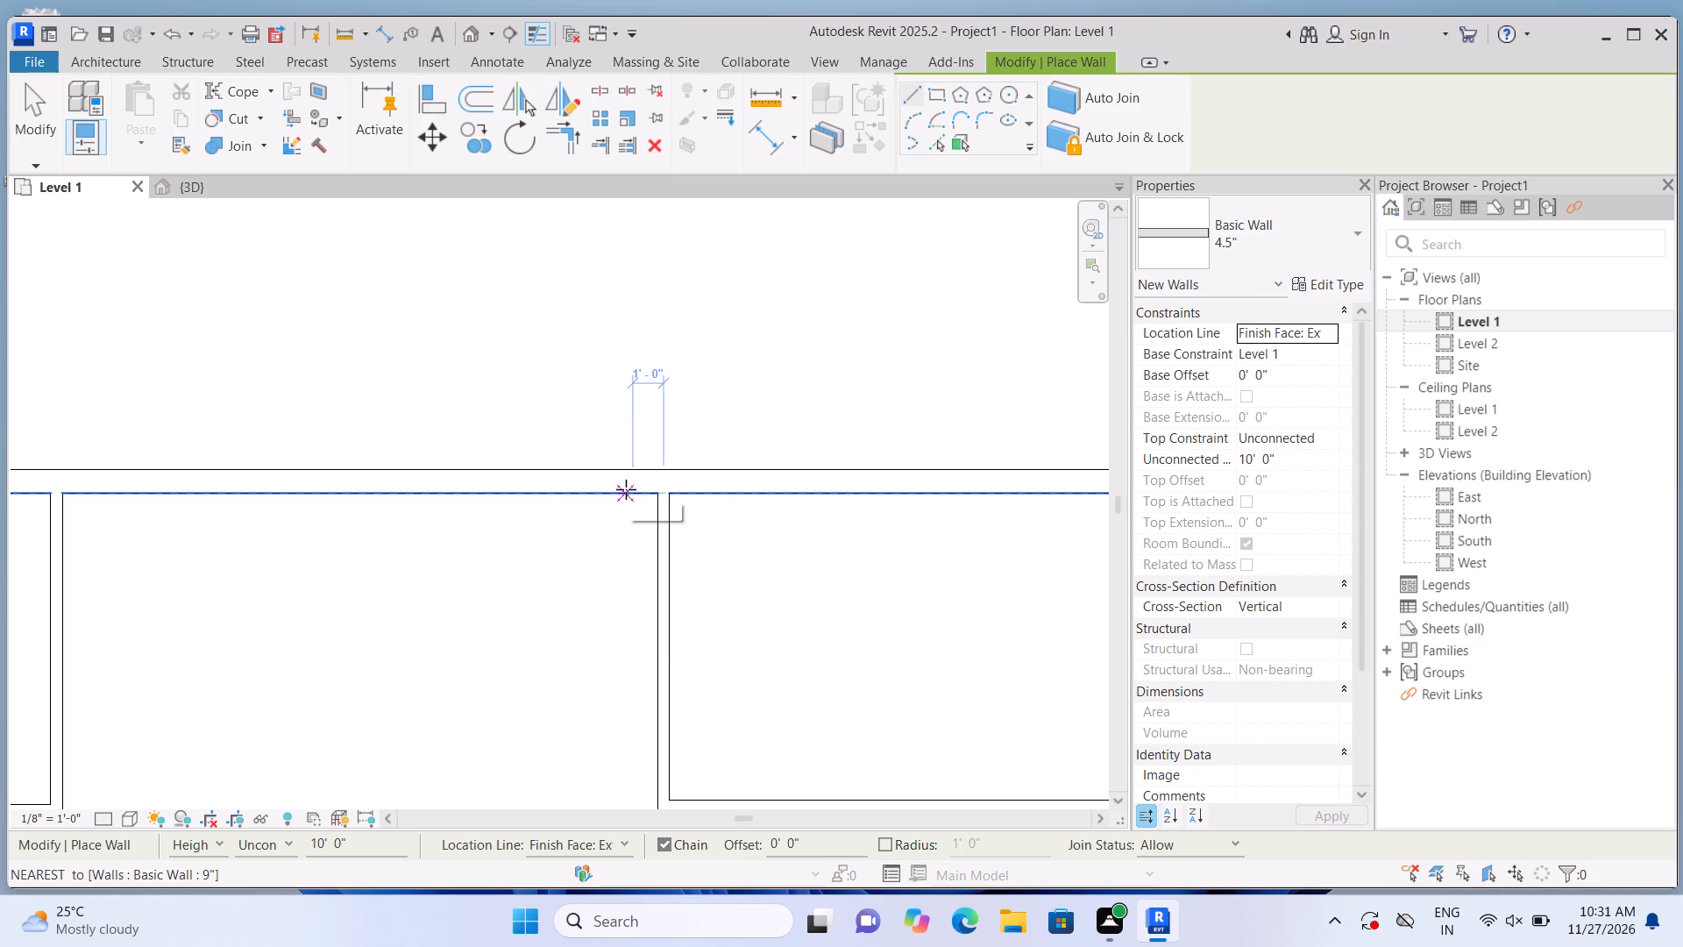
type("9'")
key("Return")
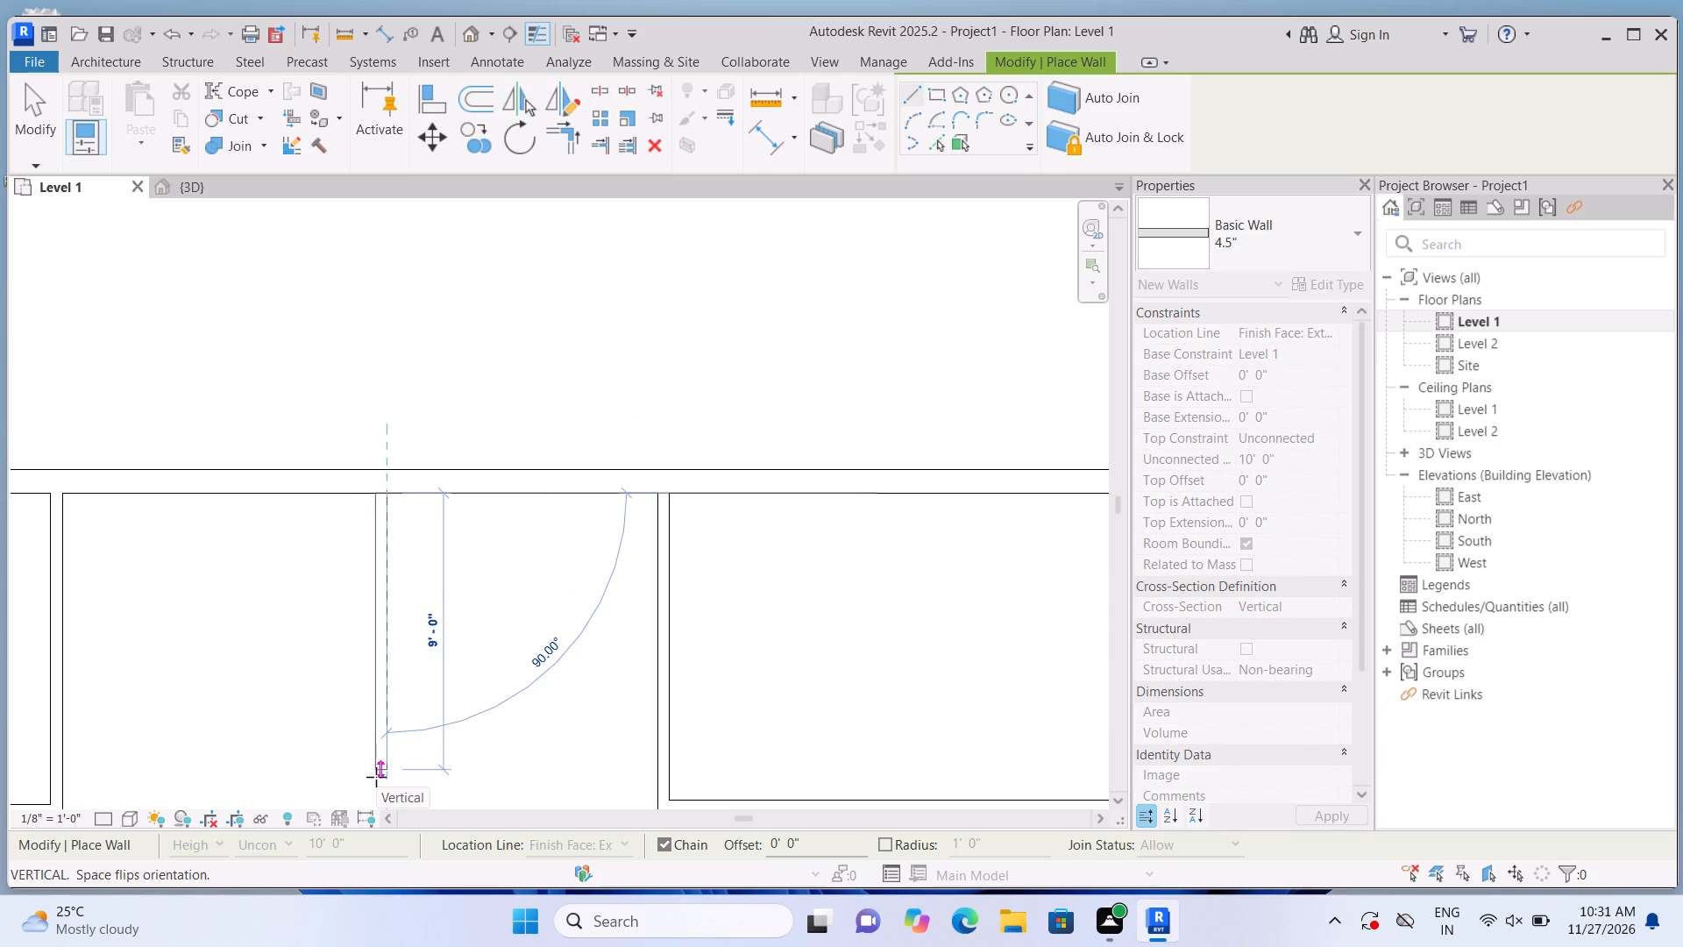
type("6'")
key("Return")
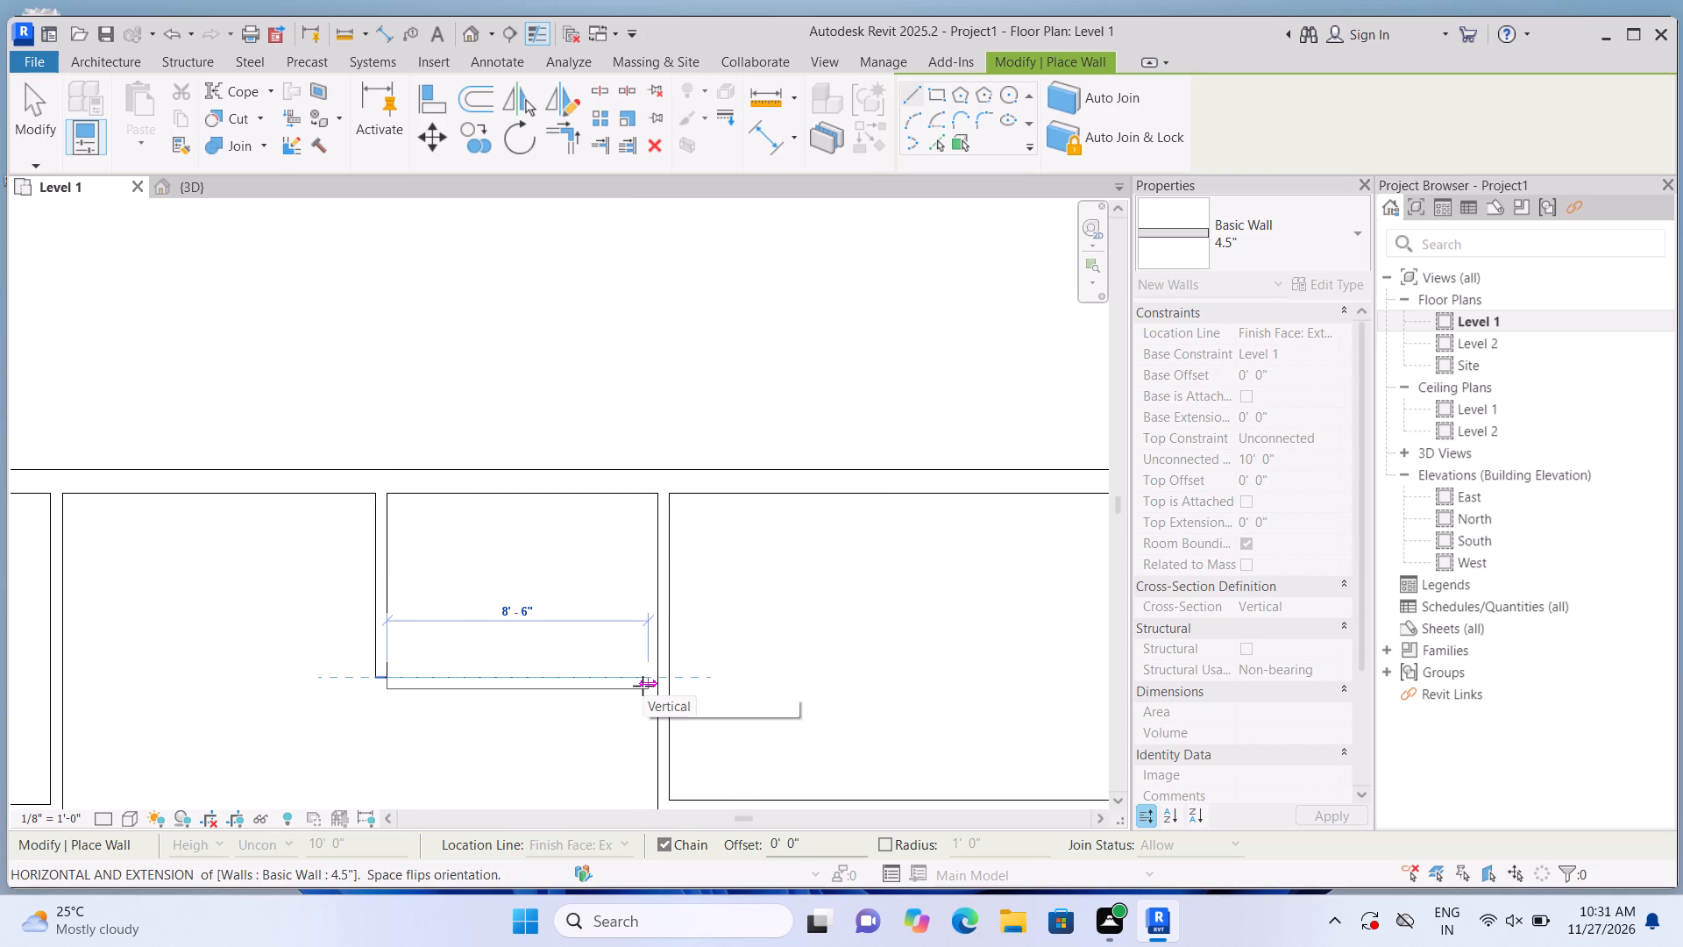
type("9'")
key("Return")
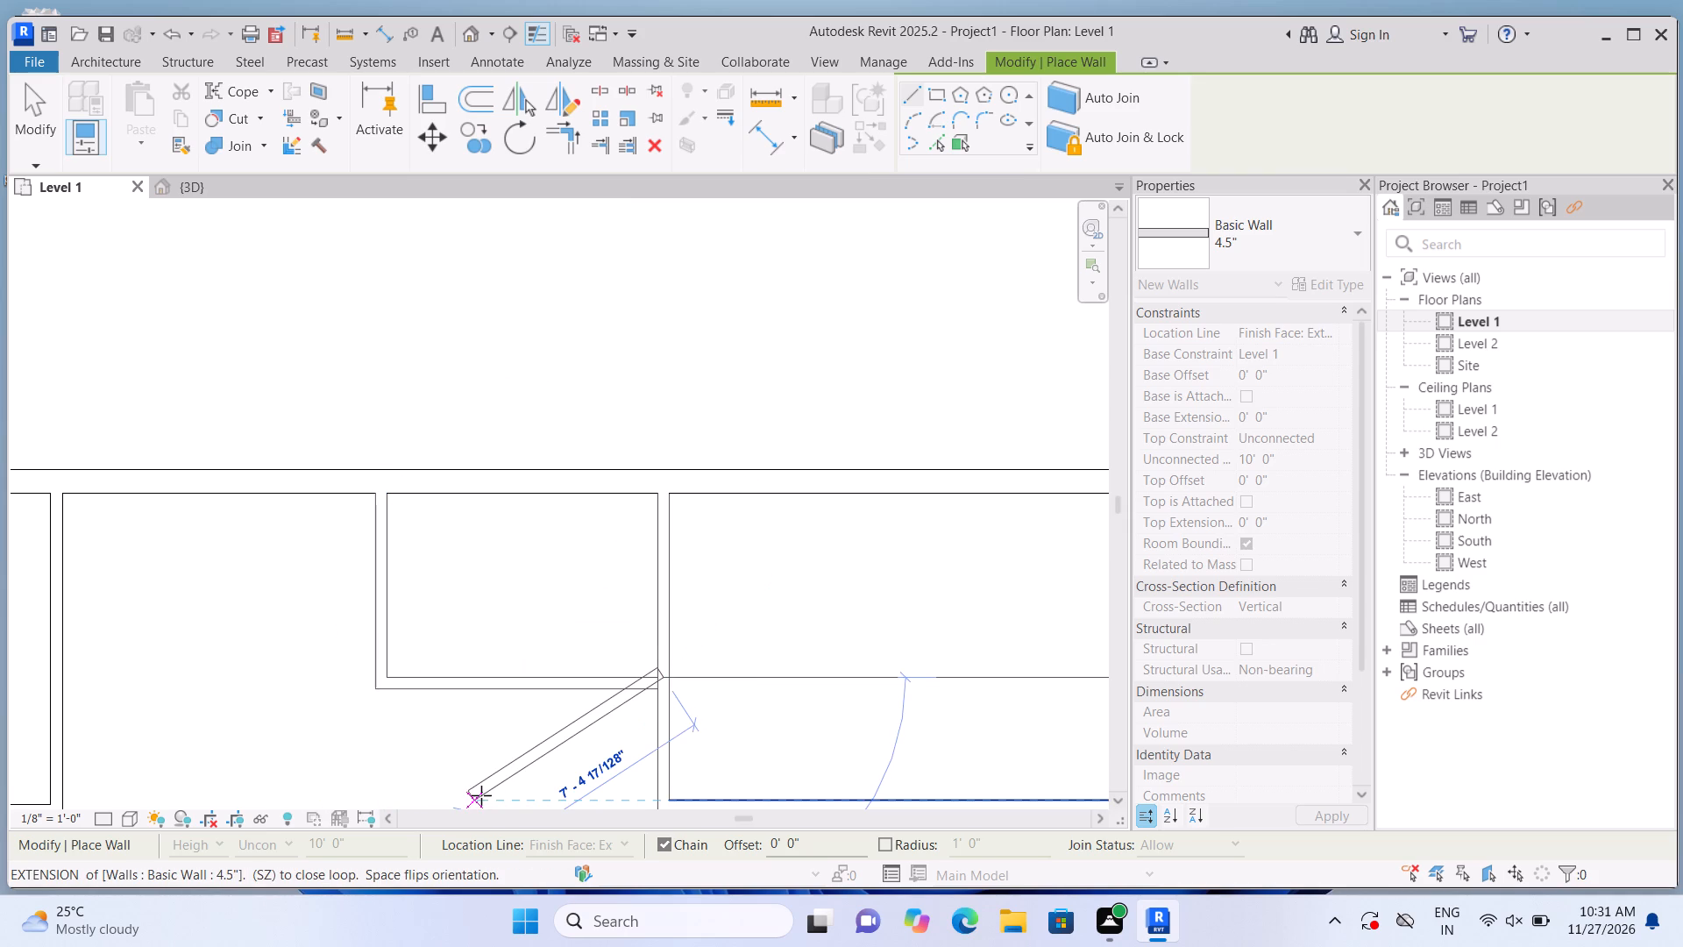
key("Escape")
Enclose a room directly south of the northwest room with 4.5" walls, 6' from the west wall, running 10'6" south and closing to it.
scroll(625, 541, "down", 8)
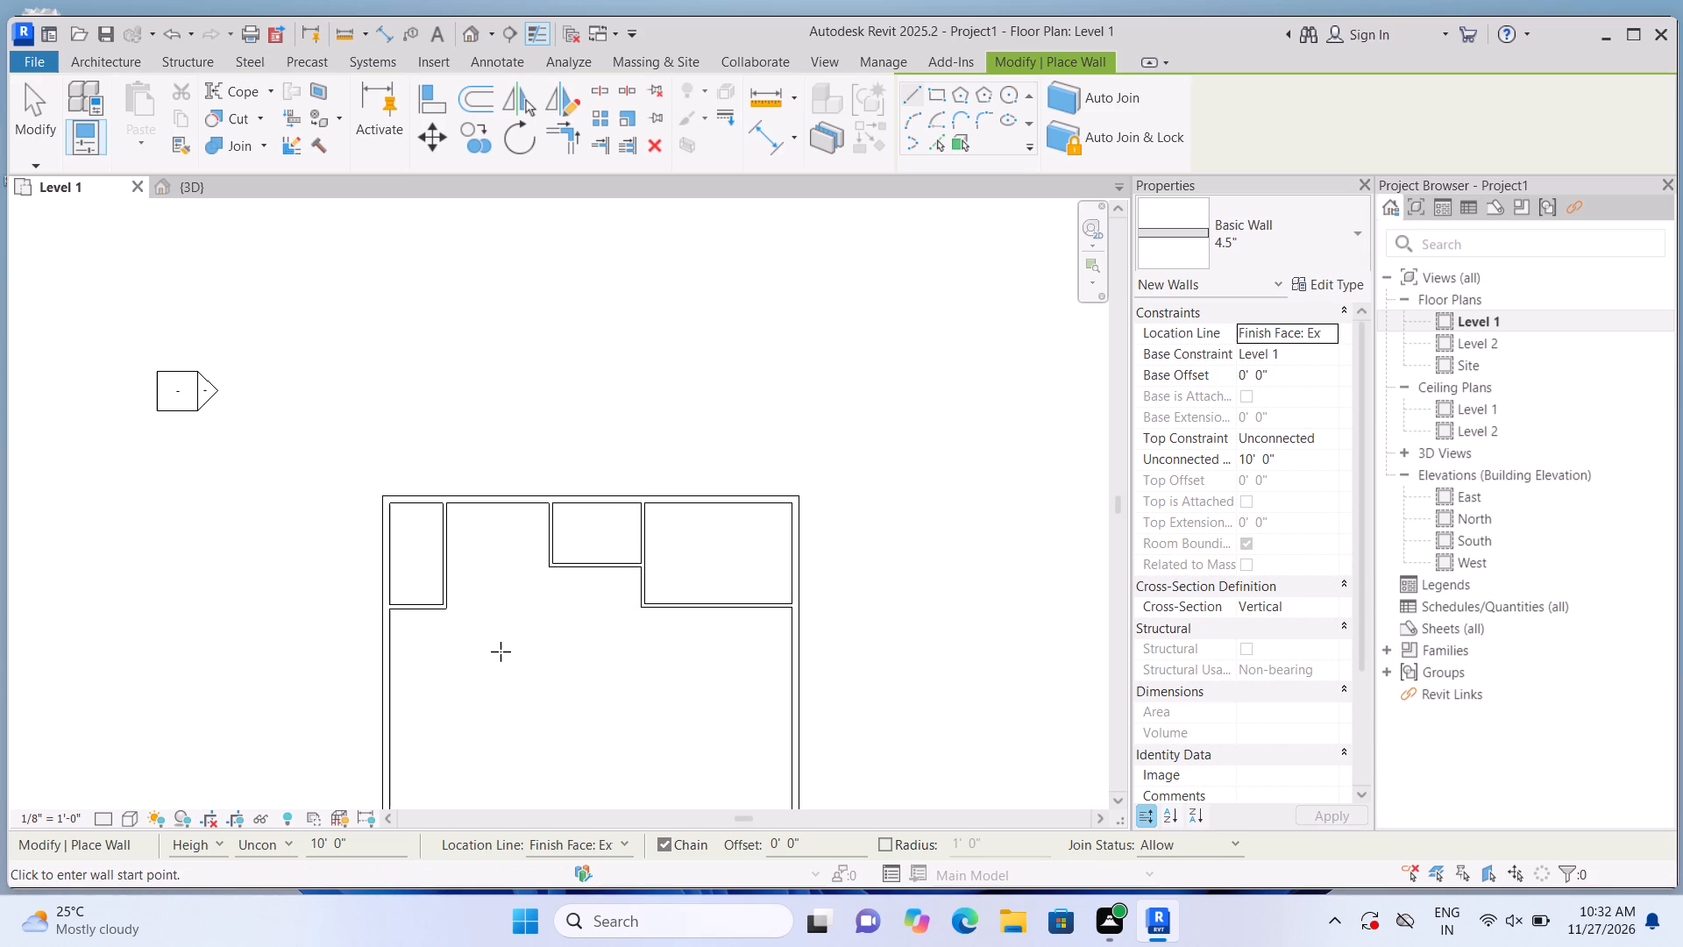
scroll(517, 686, "down", 1)
scroll(524, 722, "up", 2)
middle_click_drag(522, 700, 558, 350)
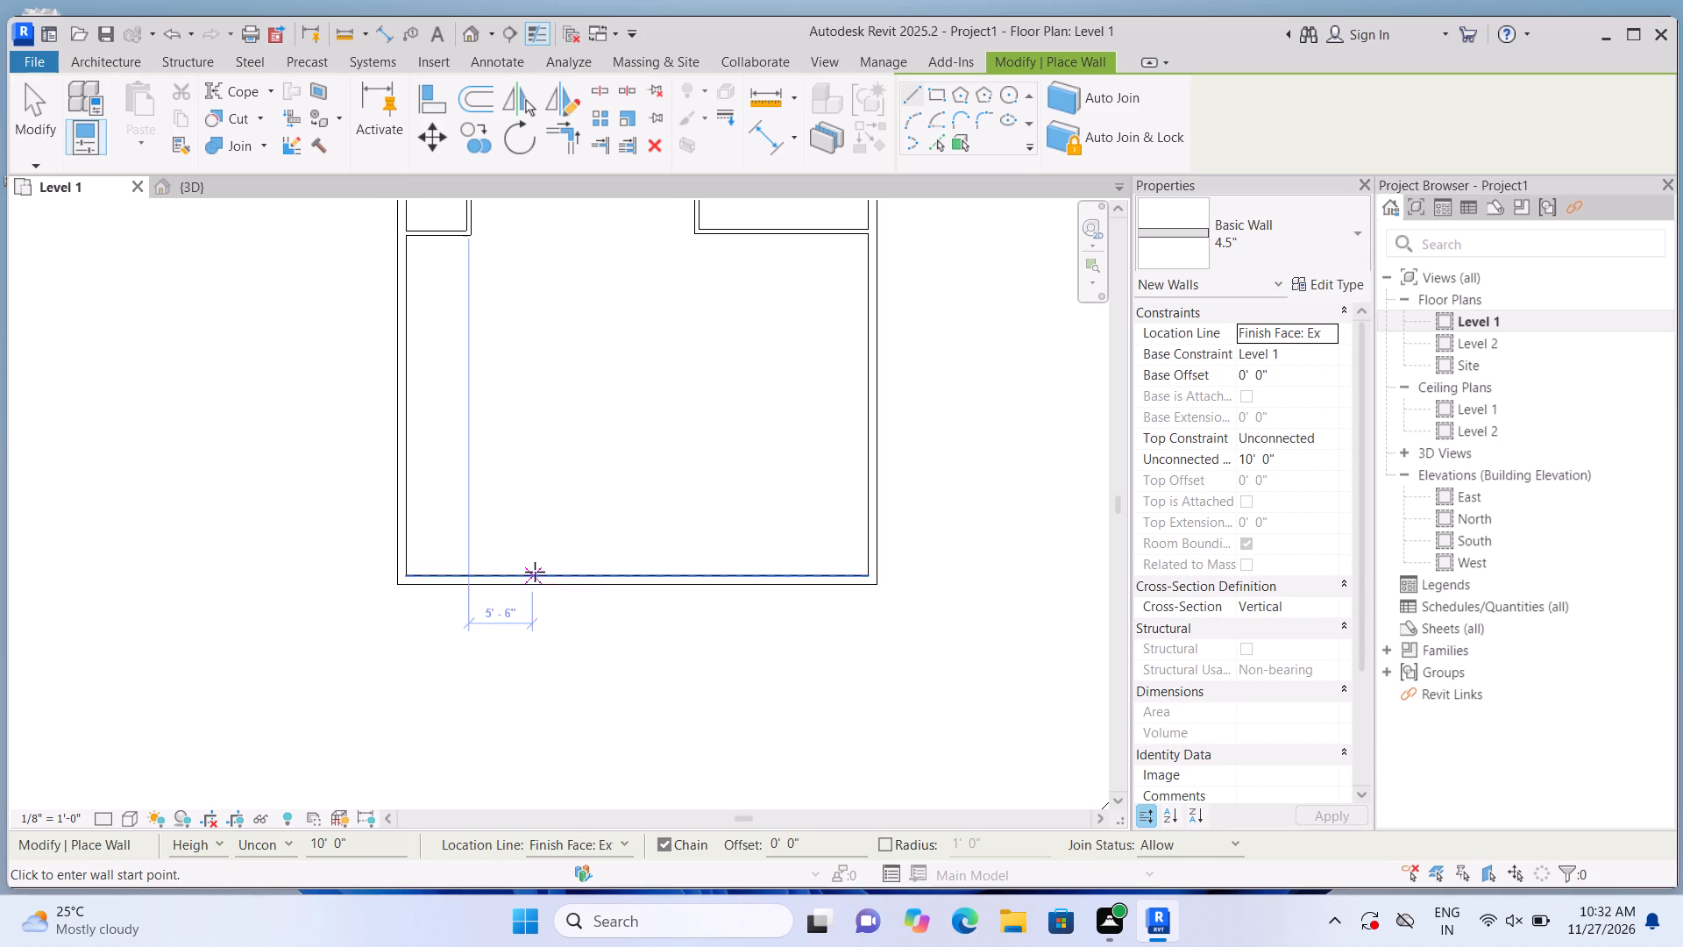
scroll(560, 525, "down", 3)
scroll(534, 292, "up", 9)
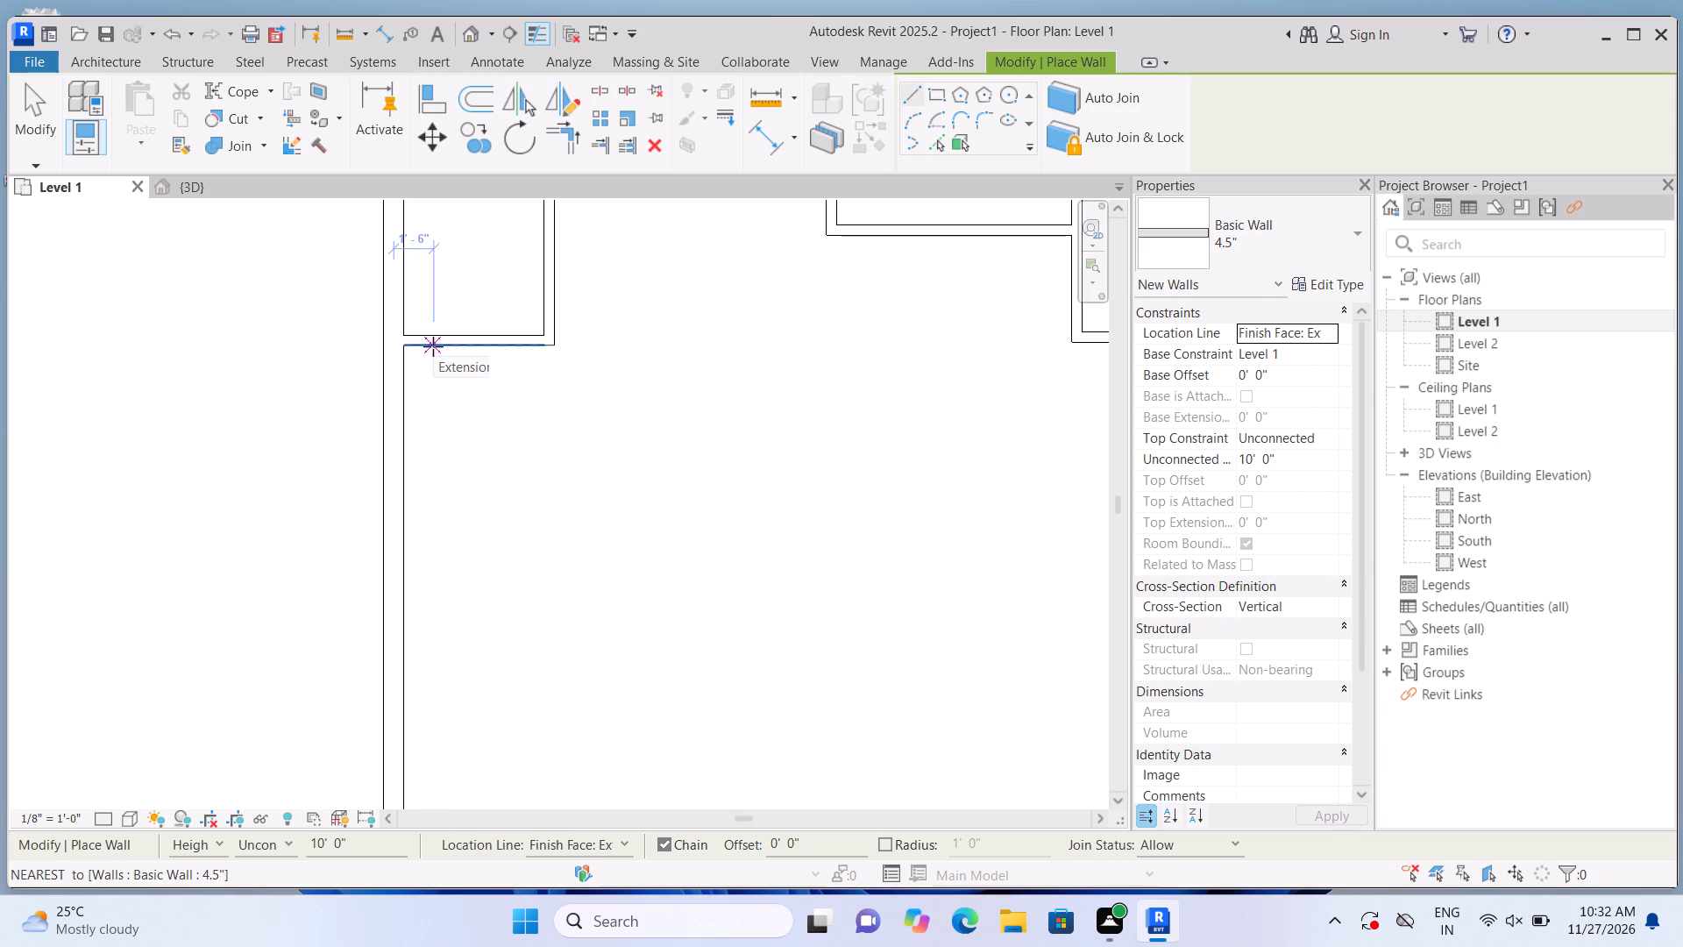
type("6'")
key("Return")
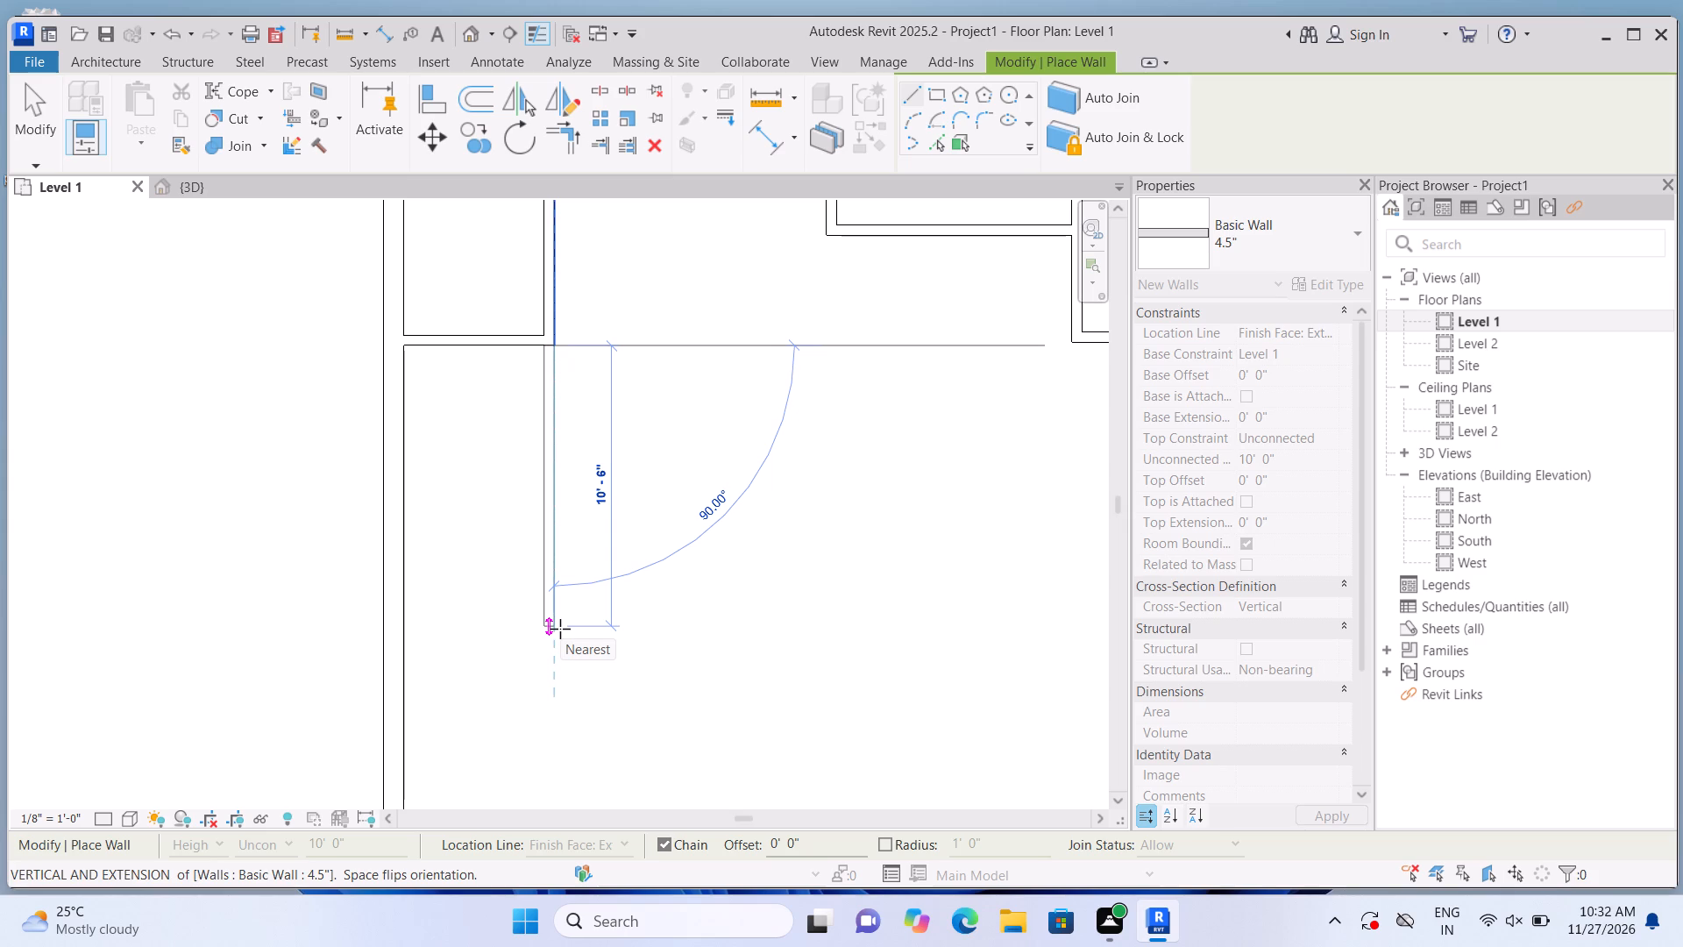
type("10")
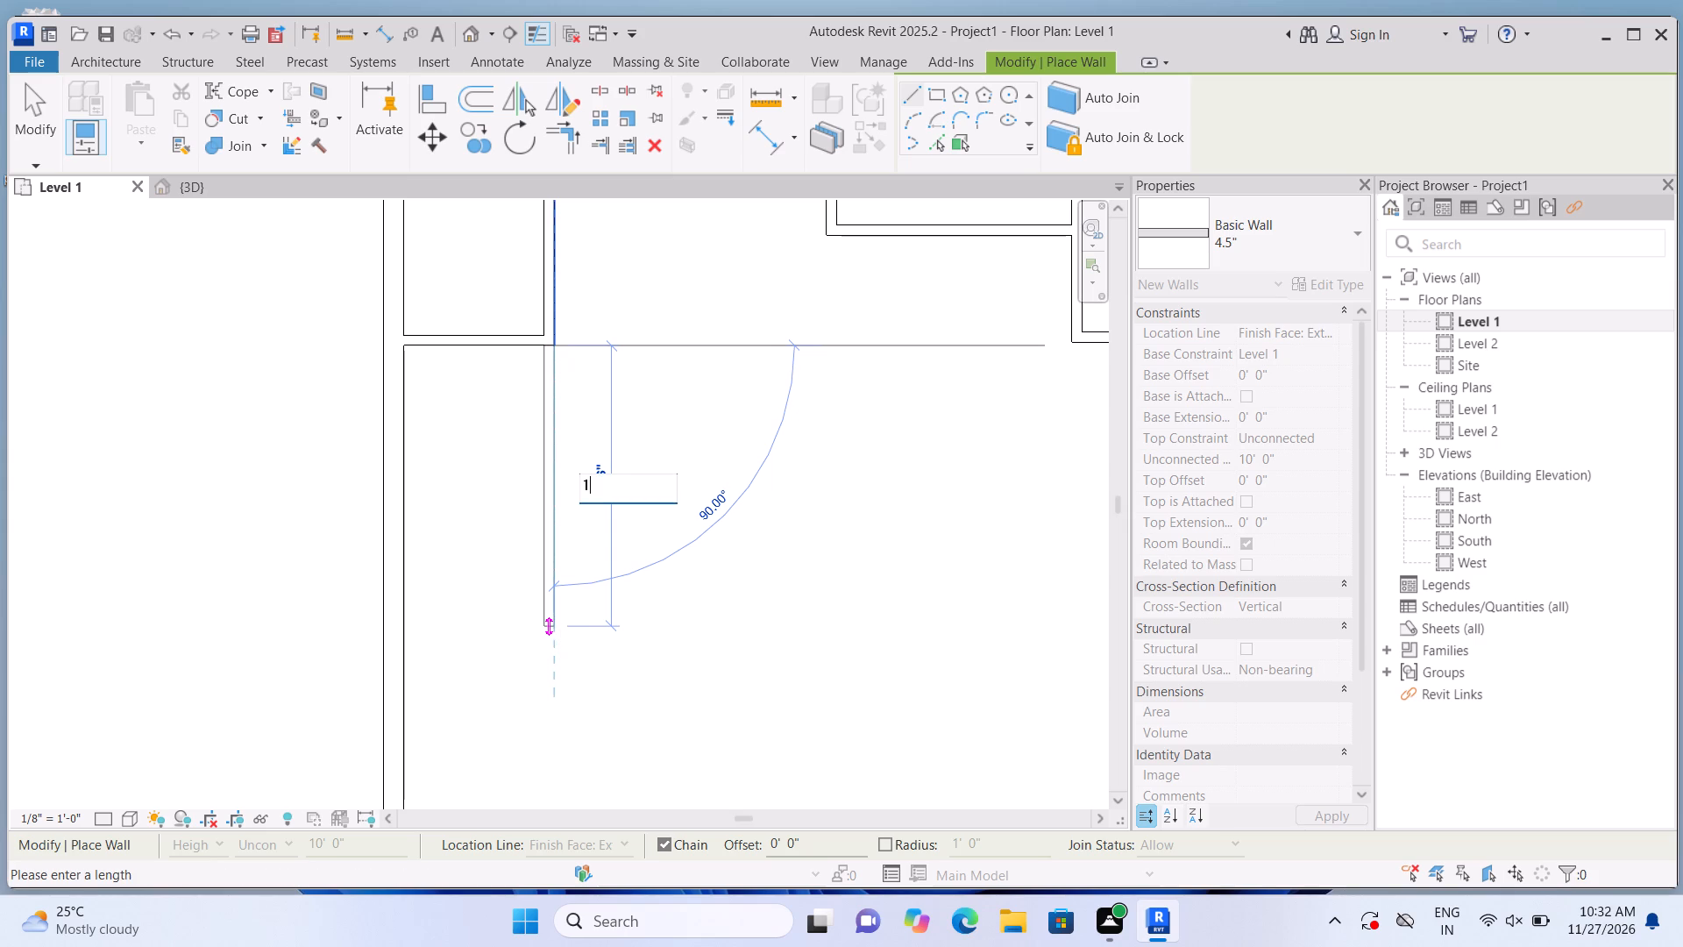
type("'6")
key("shift+quotedbl")
key("Return")
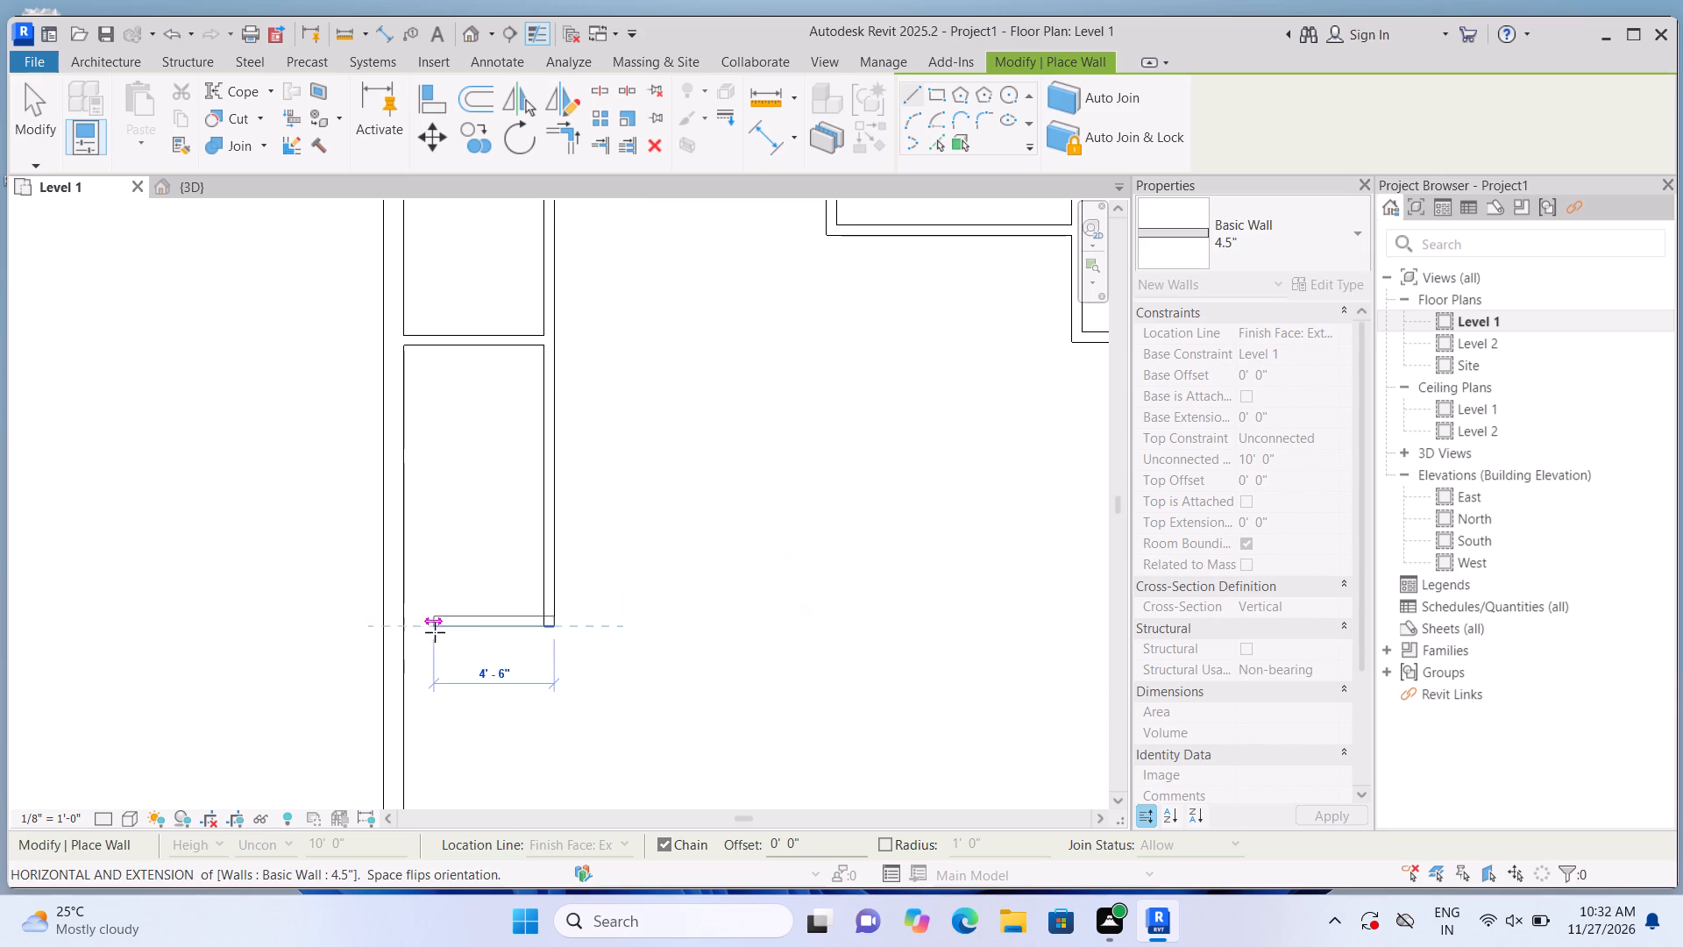
left_click(412, 630)
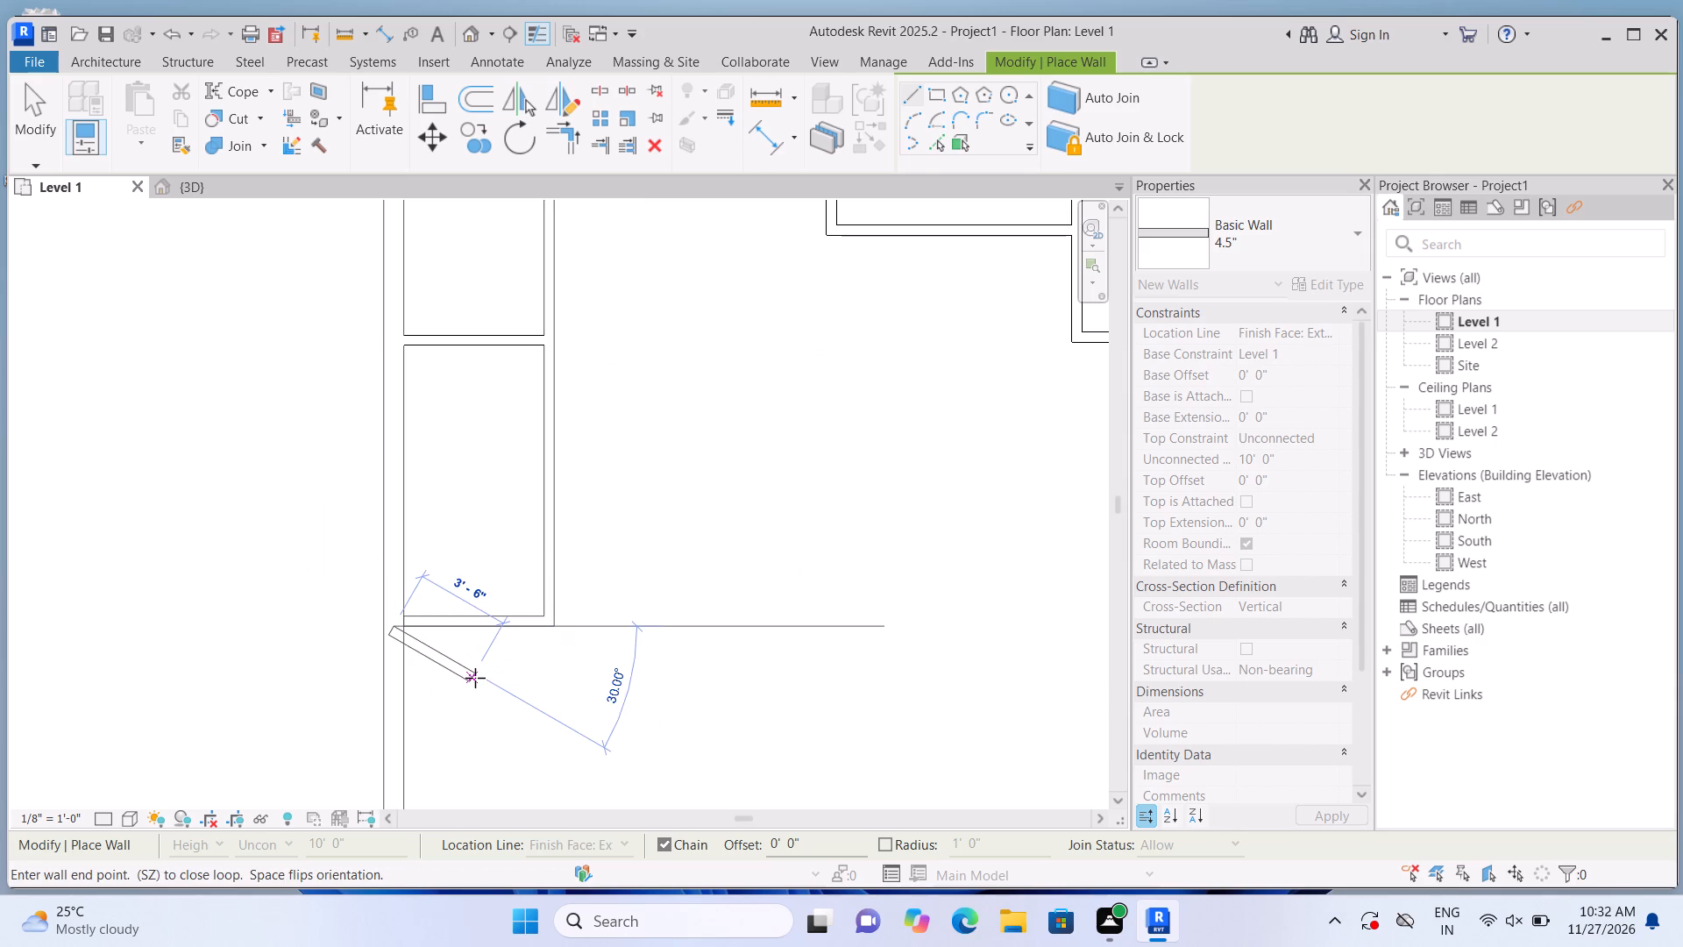
key("Escape")
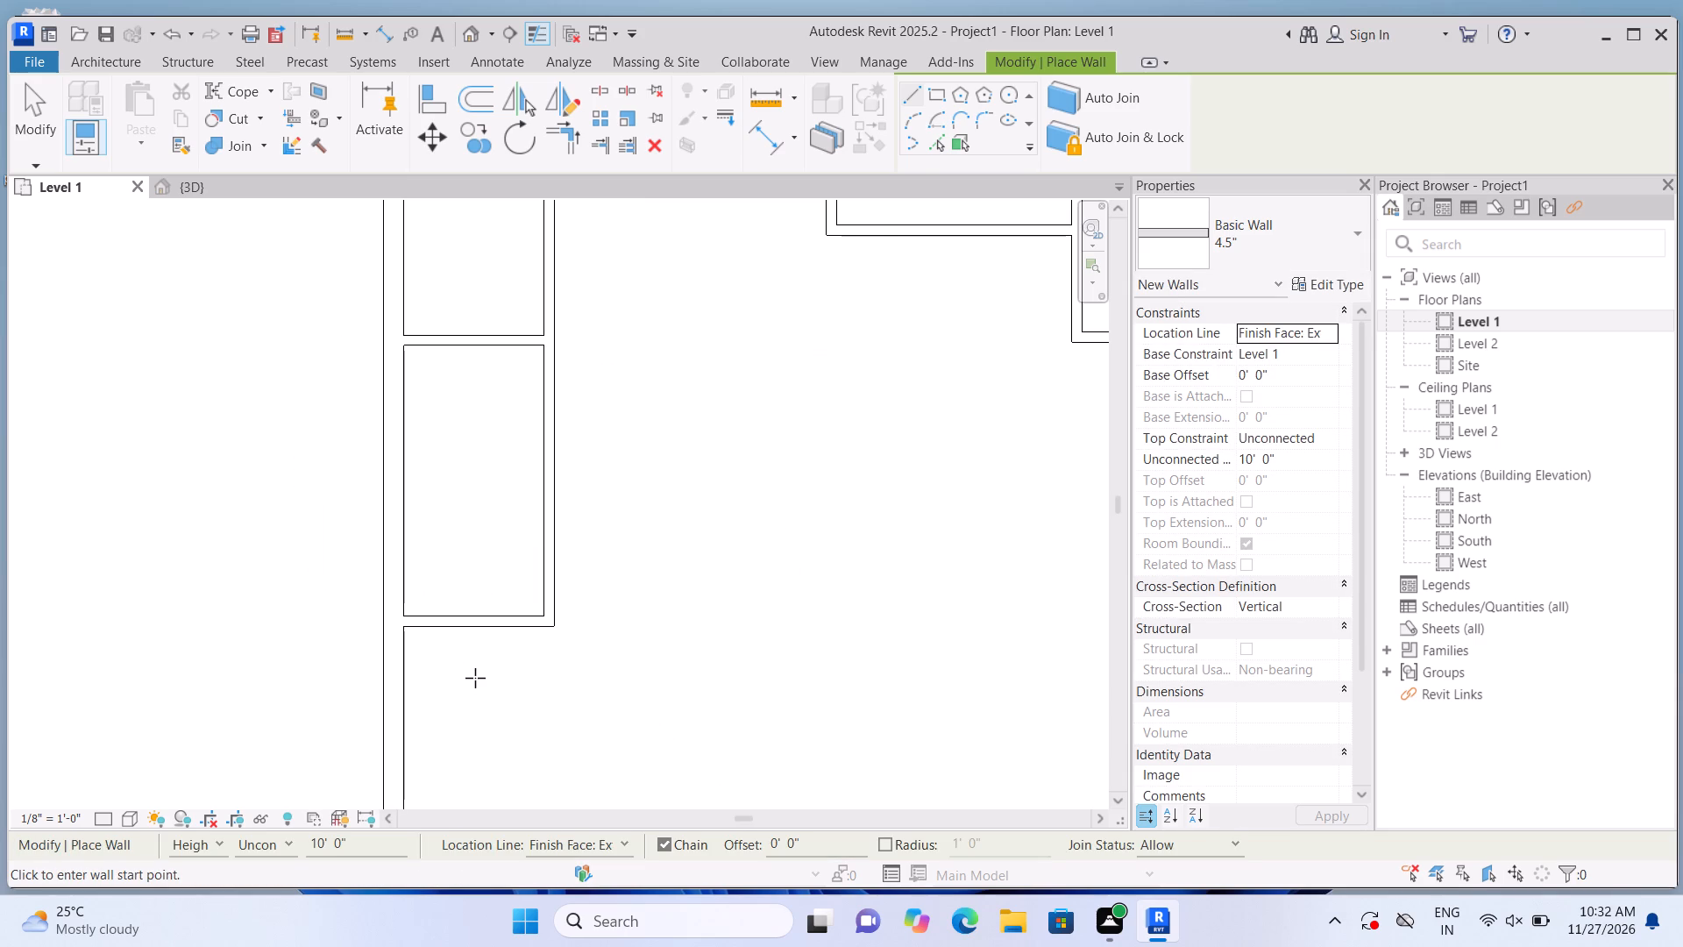
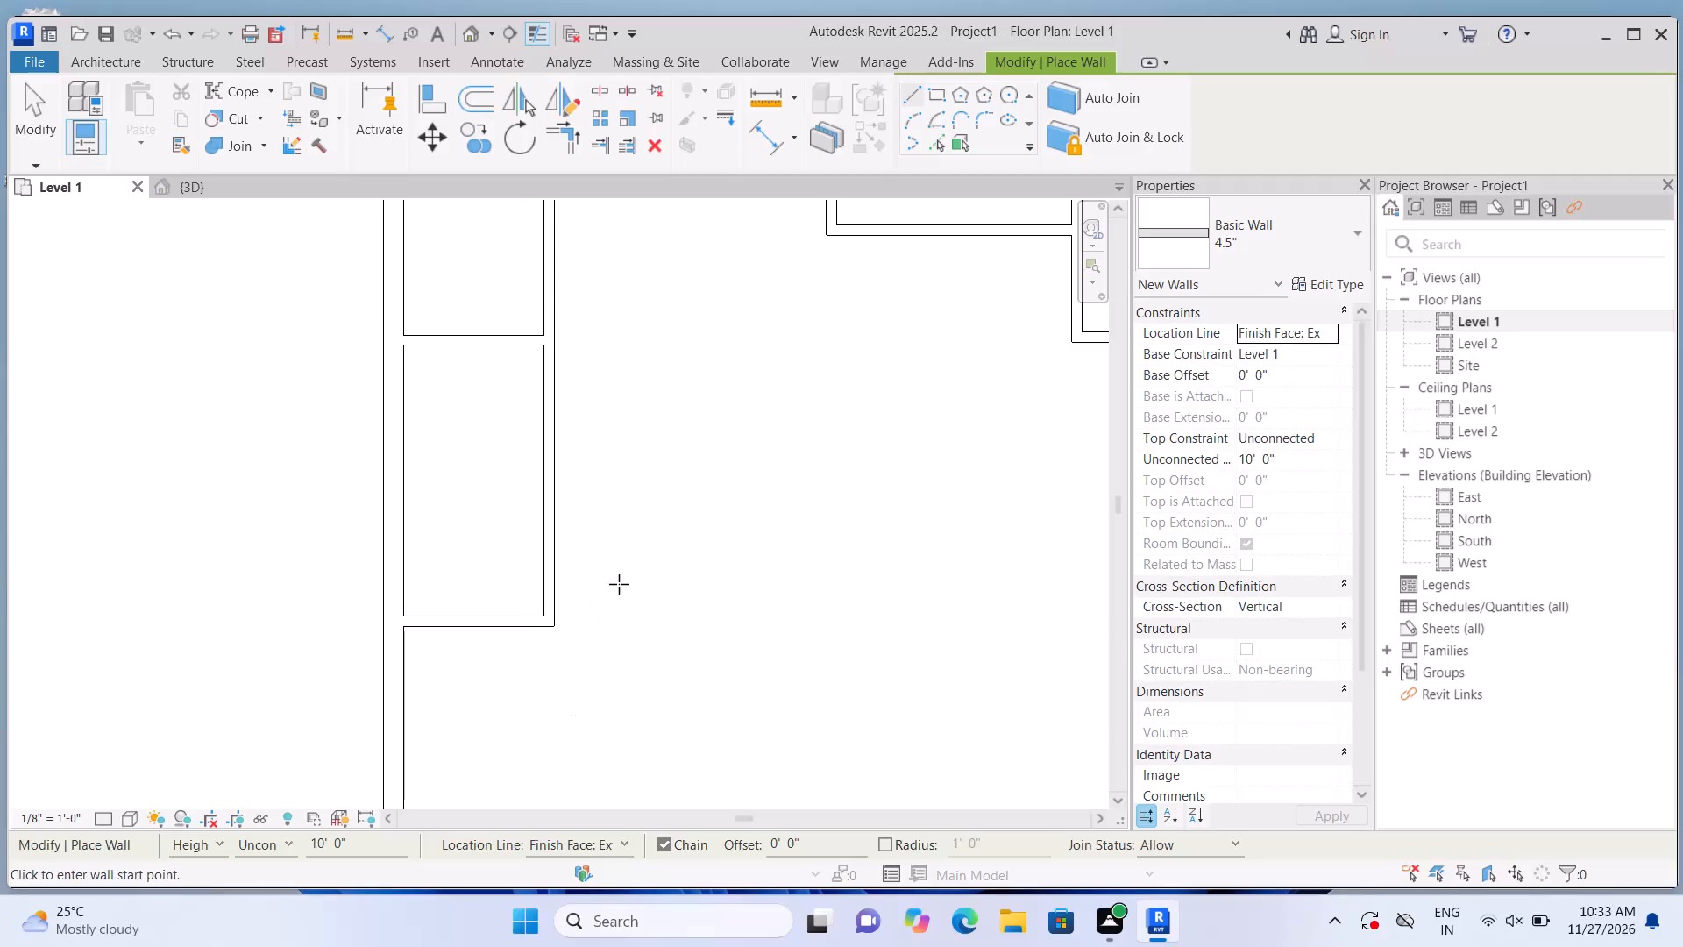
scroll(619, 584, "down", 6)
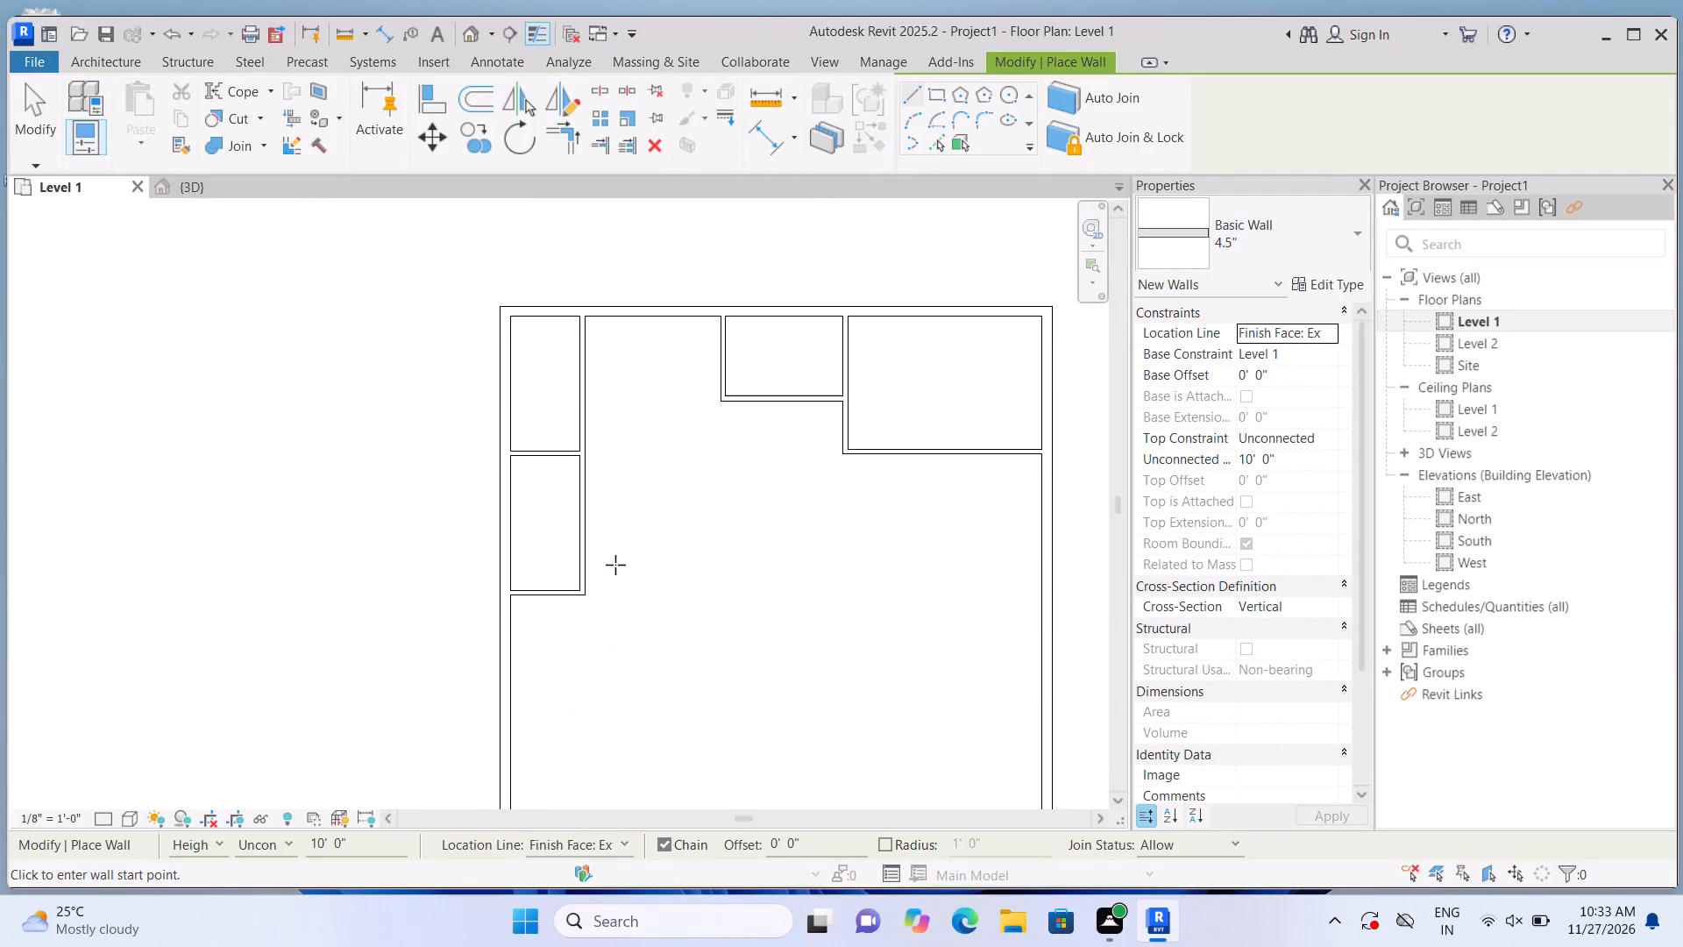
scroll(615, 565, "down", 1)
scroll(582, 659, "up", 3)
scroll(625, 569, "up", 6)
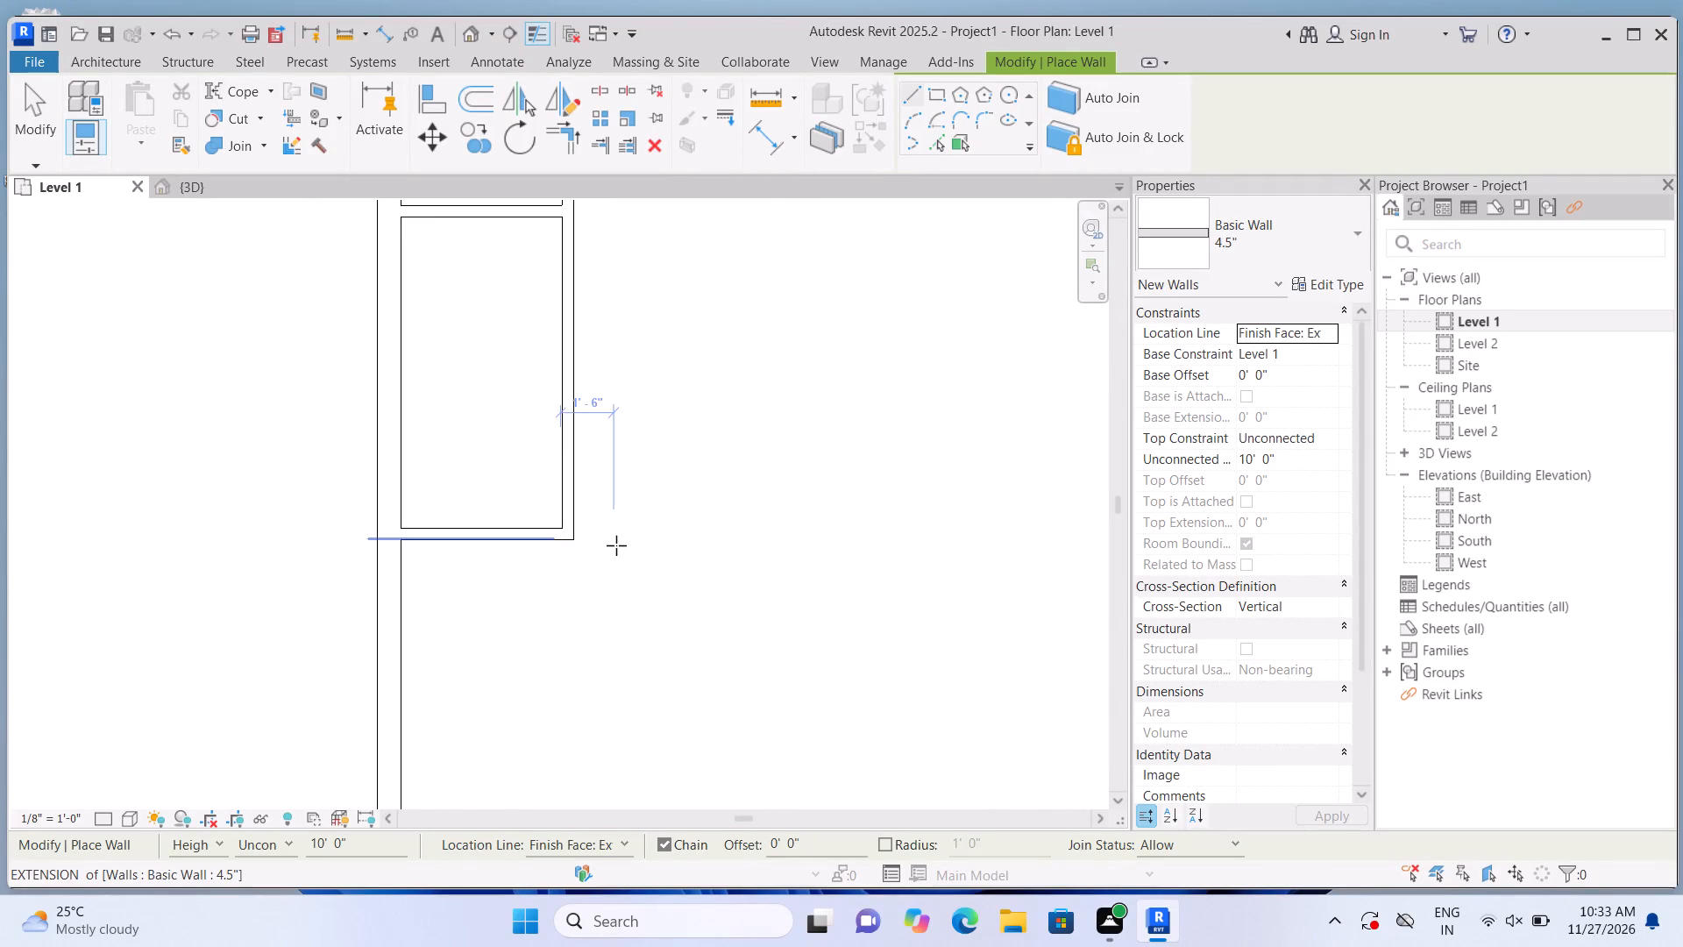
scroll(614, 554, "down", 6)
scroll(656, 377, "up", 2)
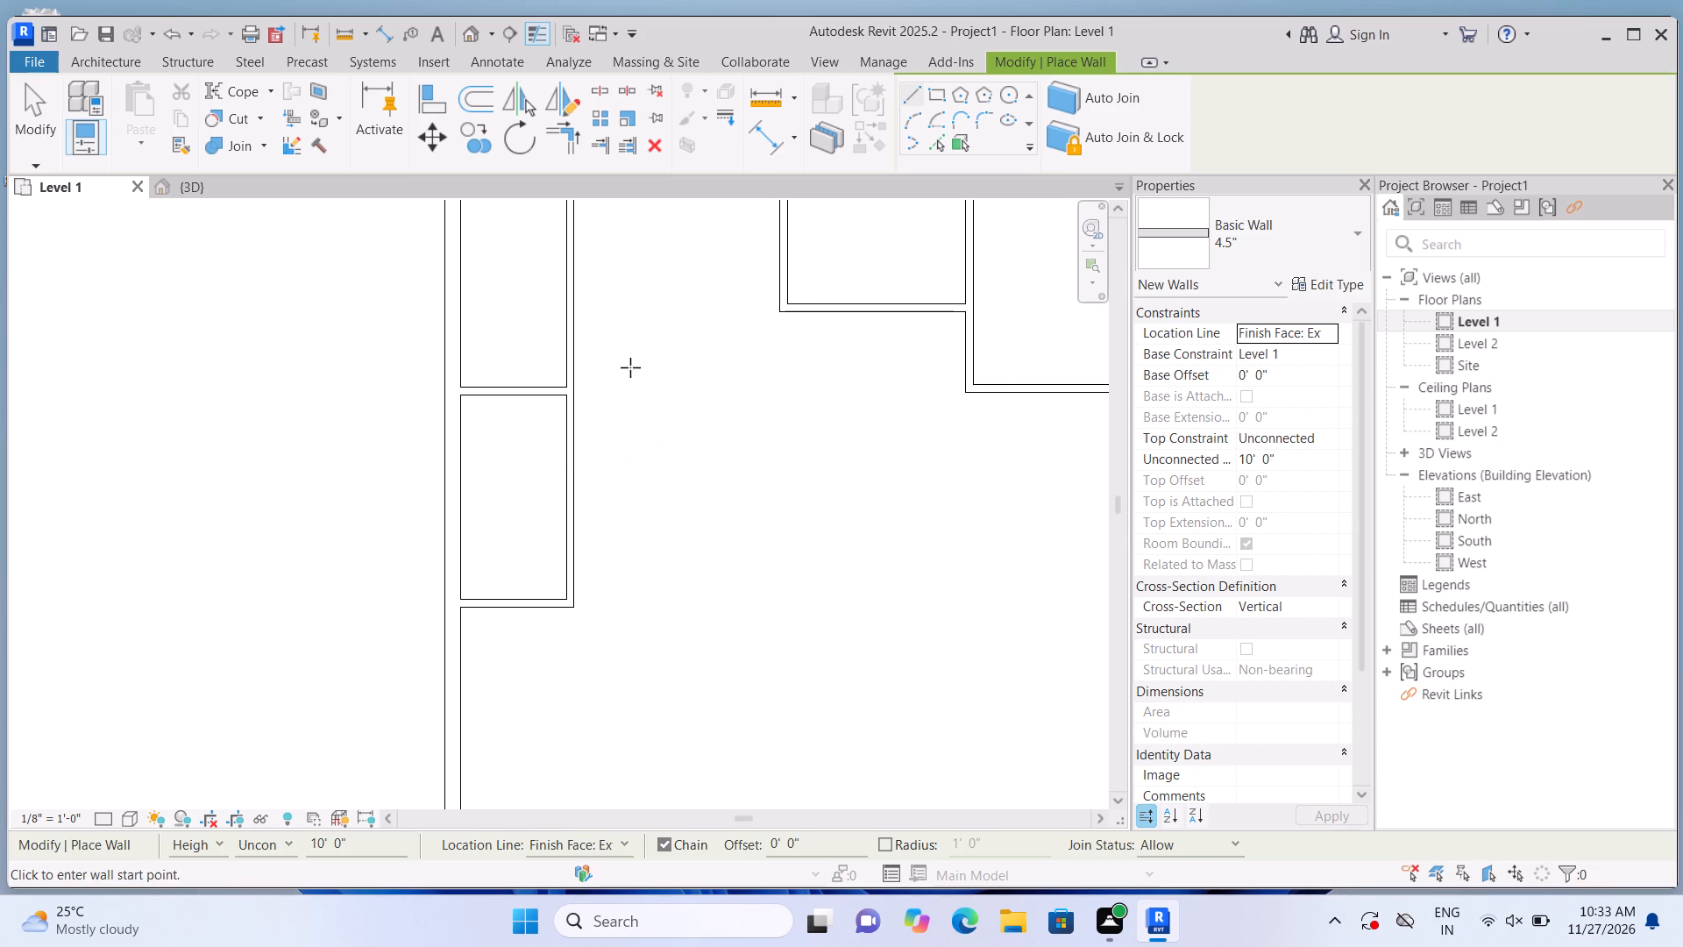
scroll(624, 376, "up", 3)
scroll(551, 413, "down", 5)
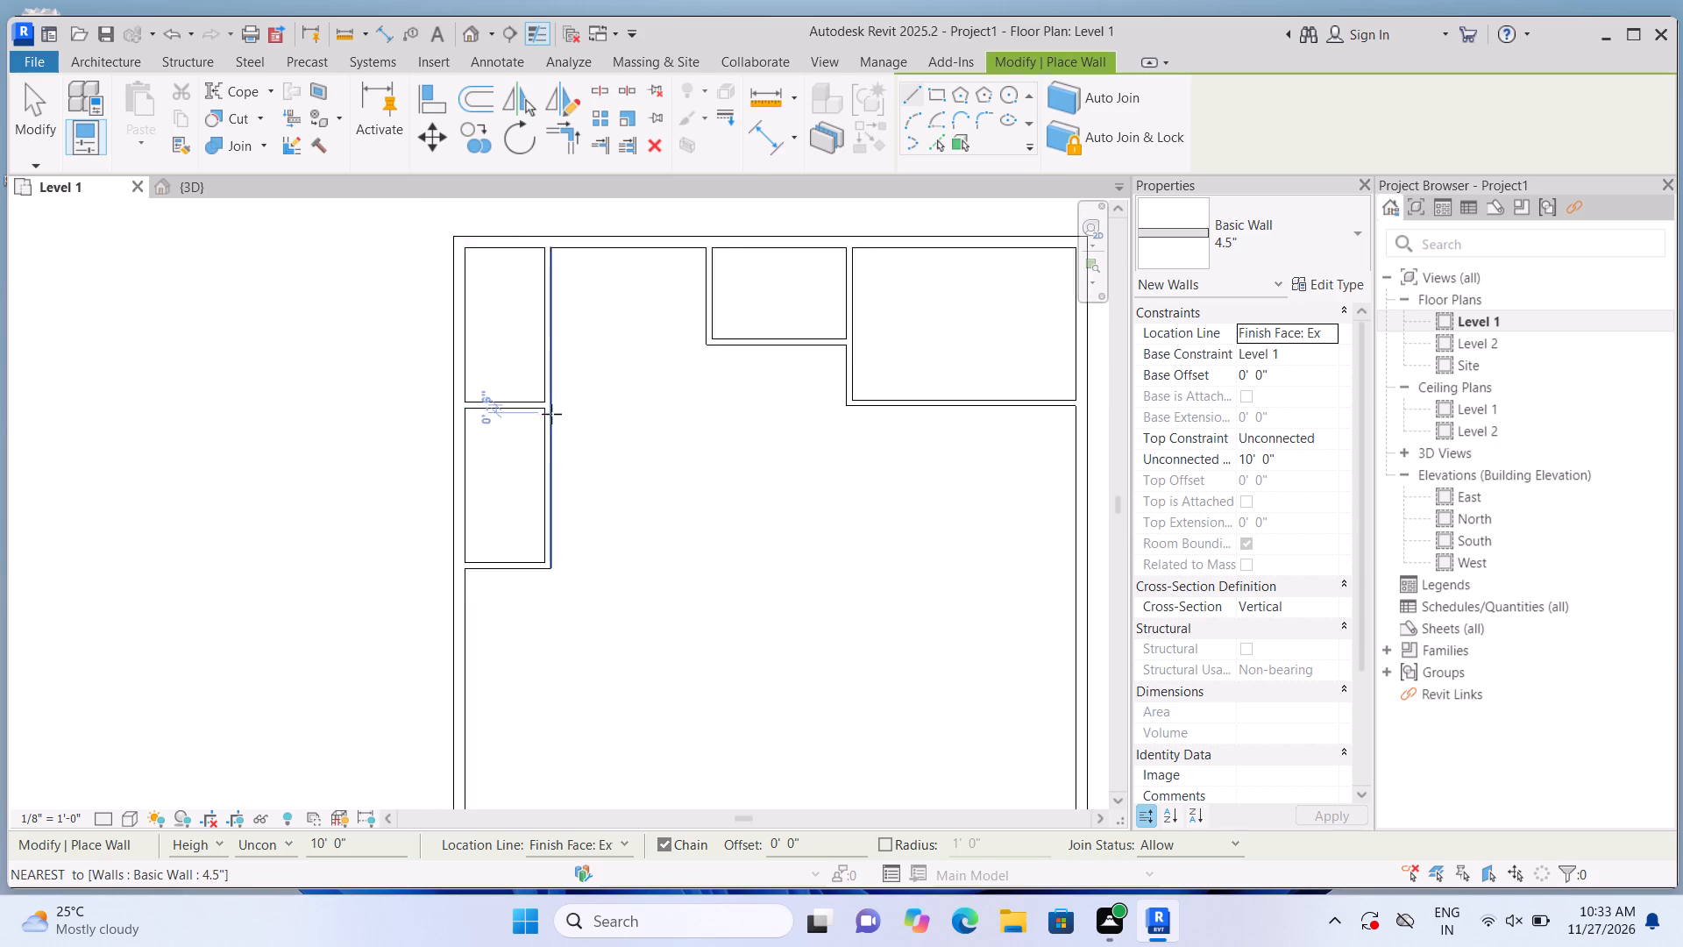
Enclose a room directly south of the northeast room with 4.5" walls, starting 15' from the east wall, running 11'8" south and closing east to it.
scroll(551, 414, "down", 1)
scroll(998, 509, "up", 3)
scroll(1013, 384, "up", 2)
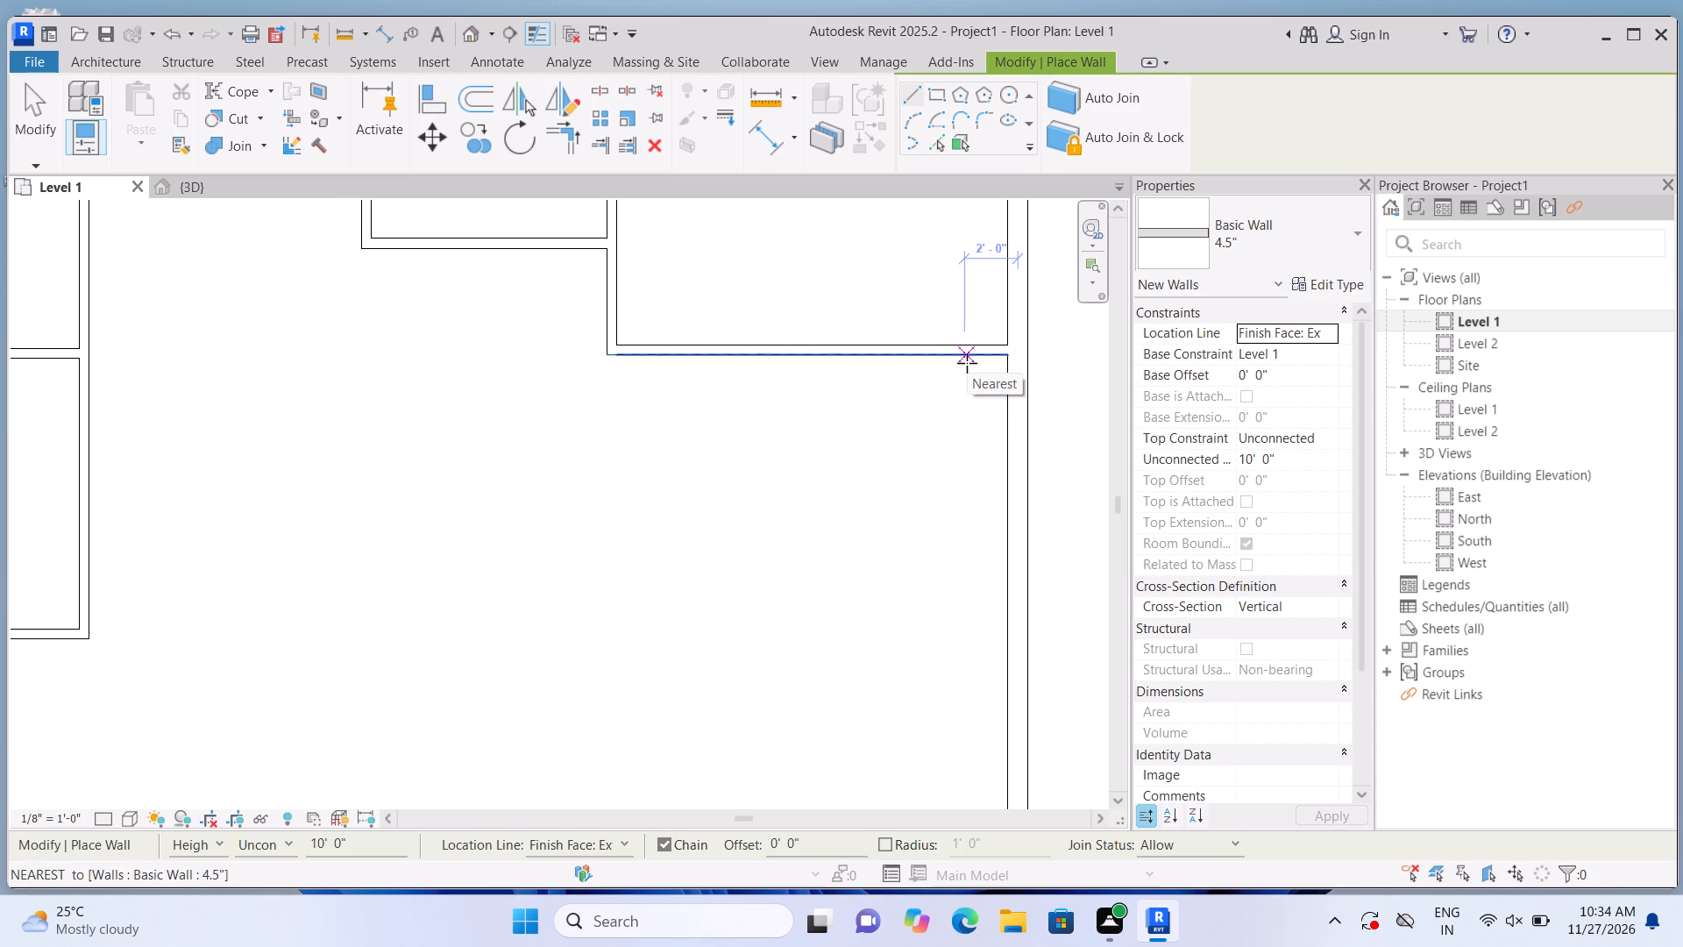
type("15'")
key("Return")
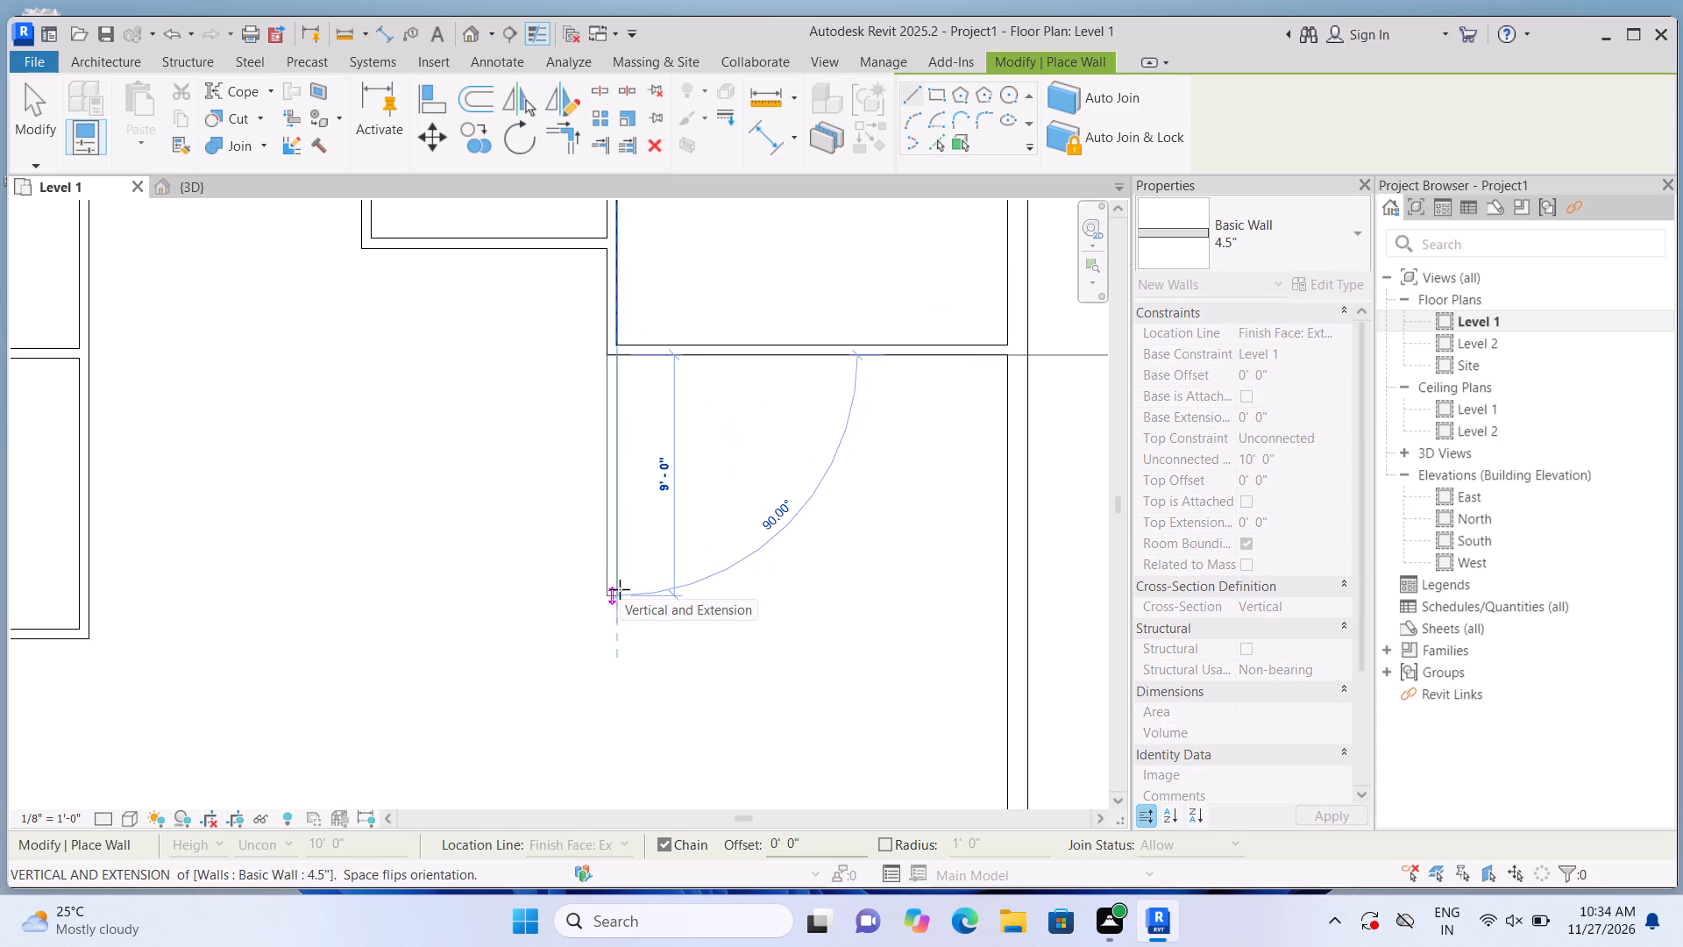
type("11'")
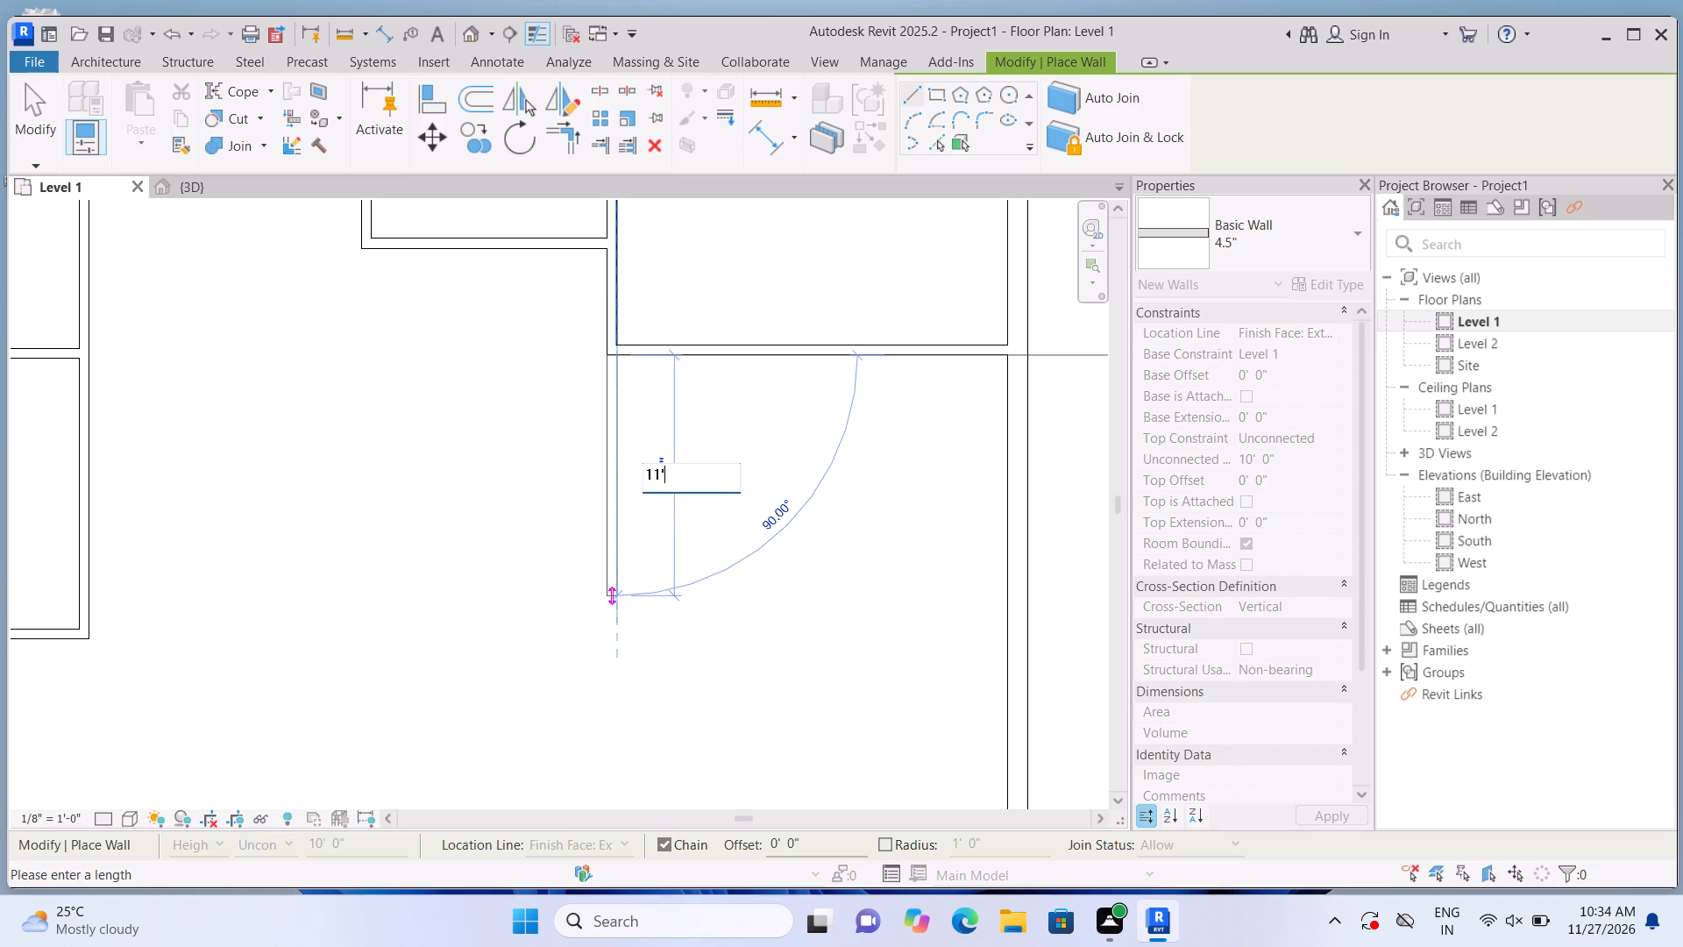
type("8\"")
key("Return")
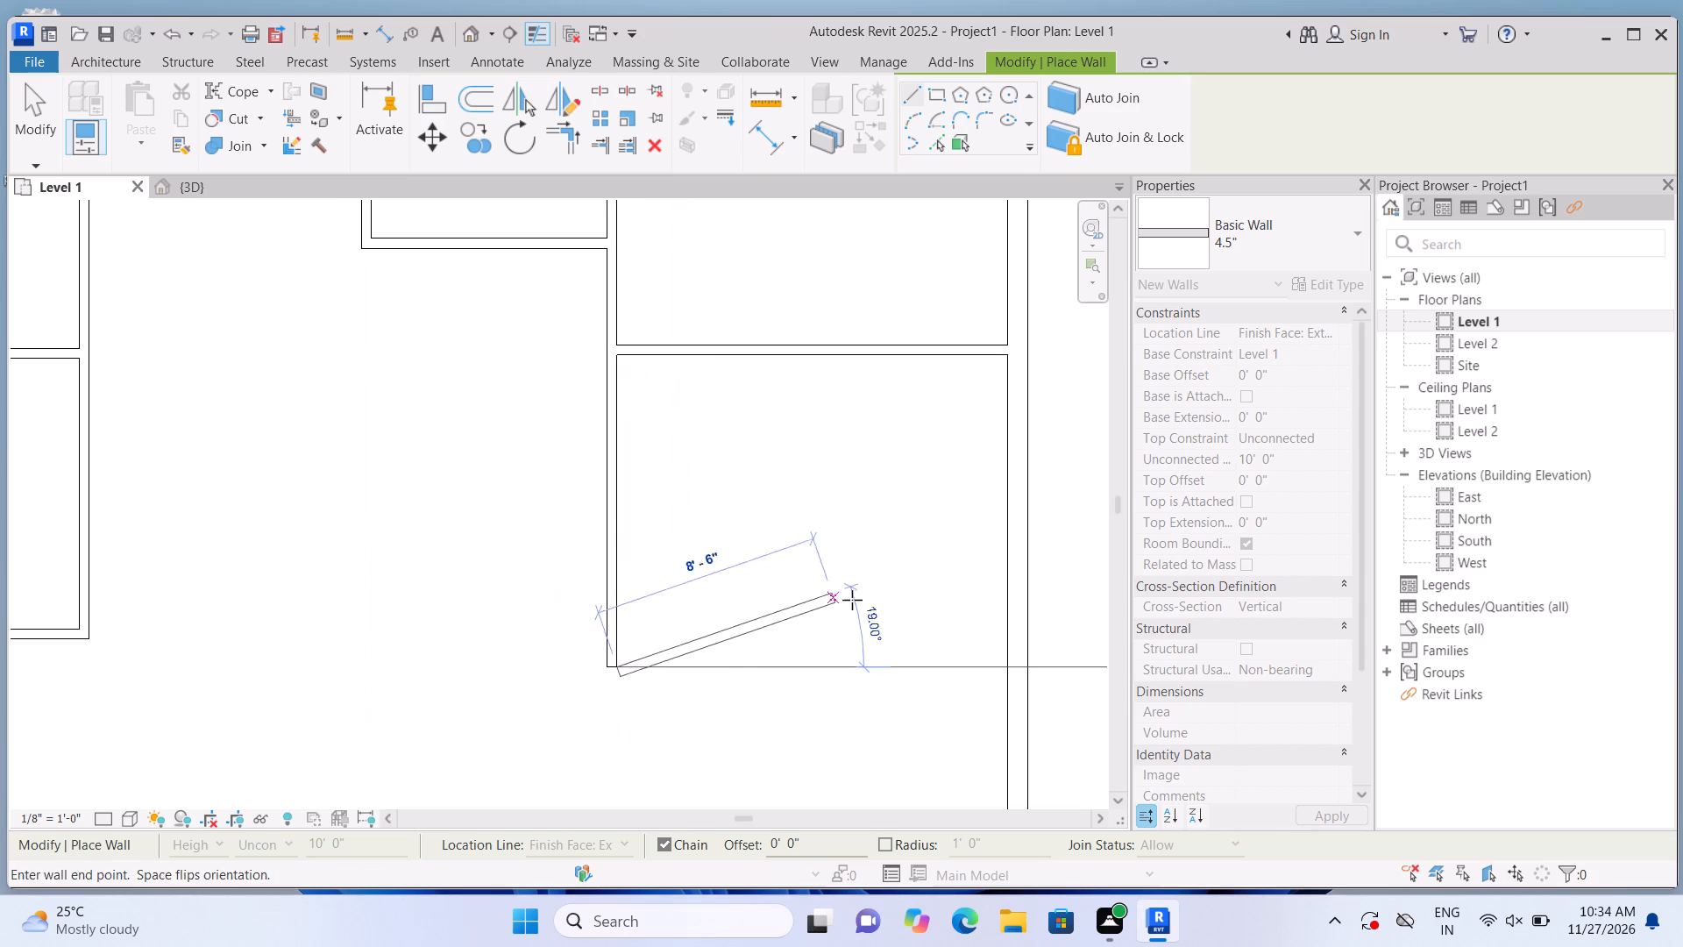
double_click(1011, 674)
Start a 4.5" wall at the southeast corner of the second room along the west wall, with its orientation flipped.
scroll(837, 612, "down", 7)
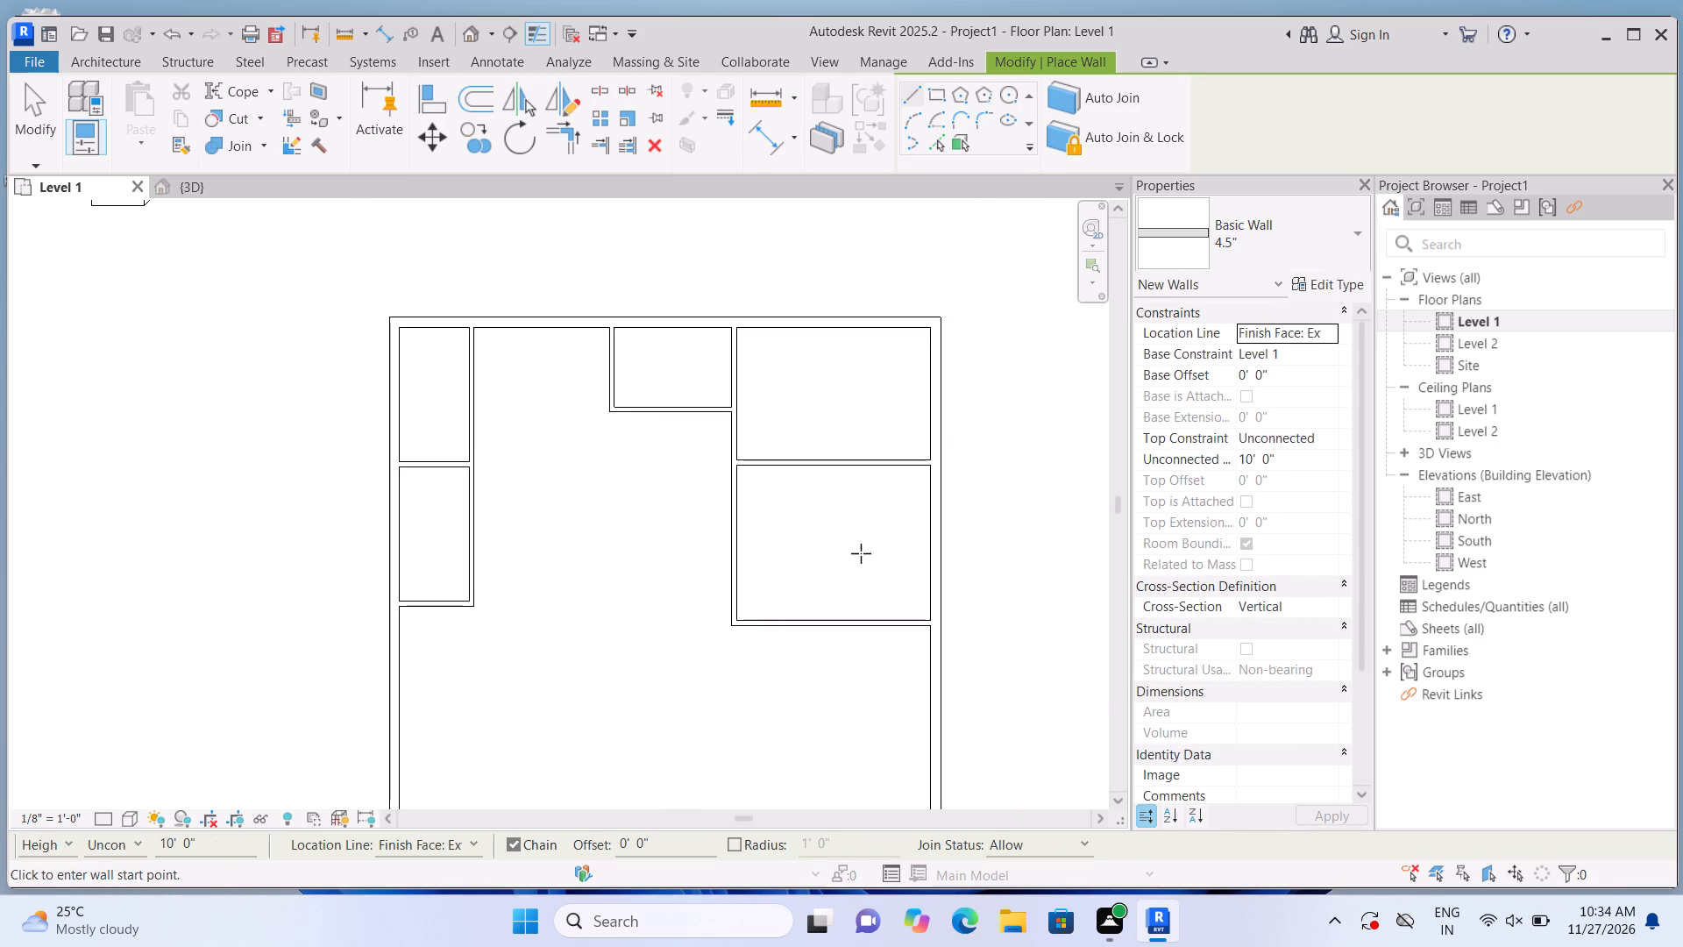
scroll(861, 553, "down", 2)
scroll(849, 642, "up", 2)
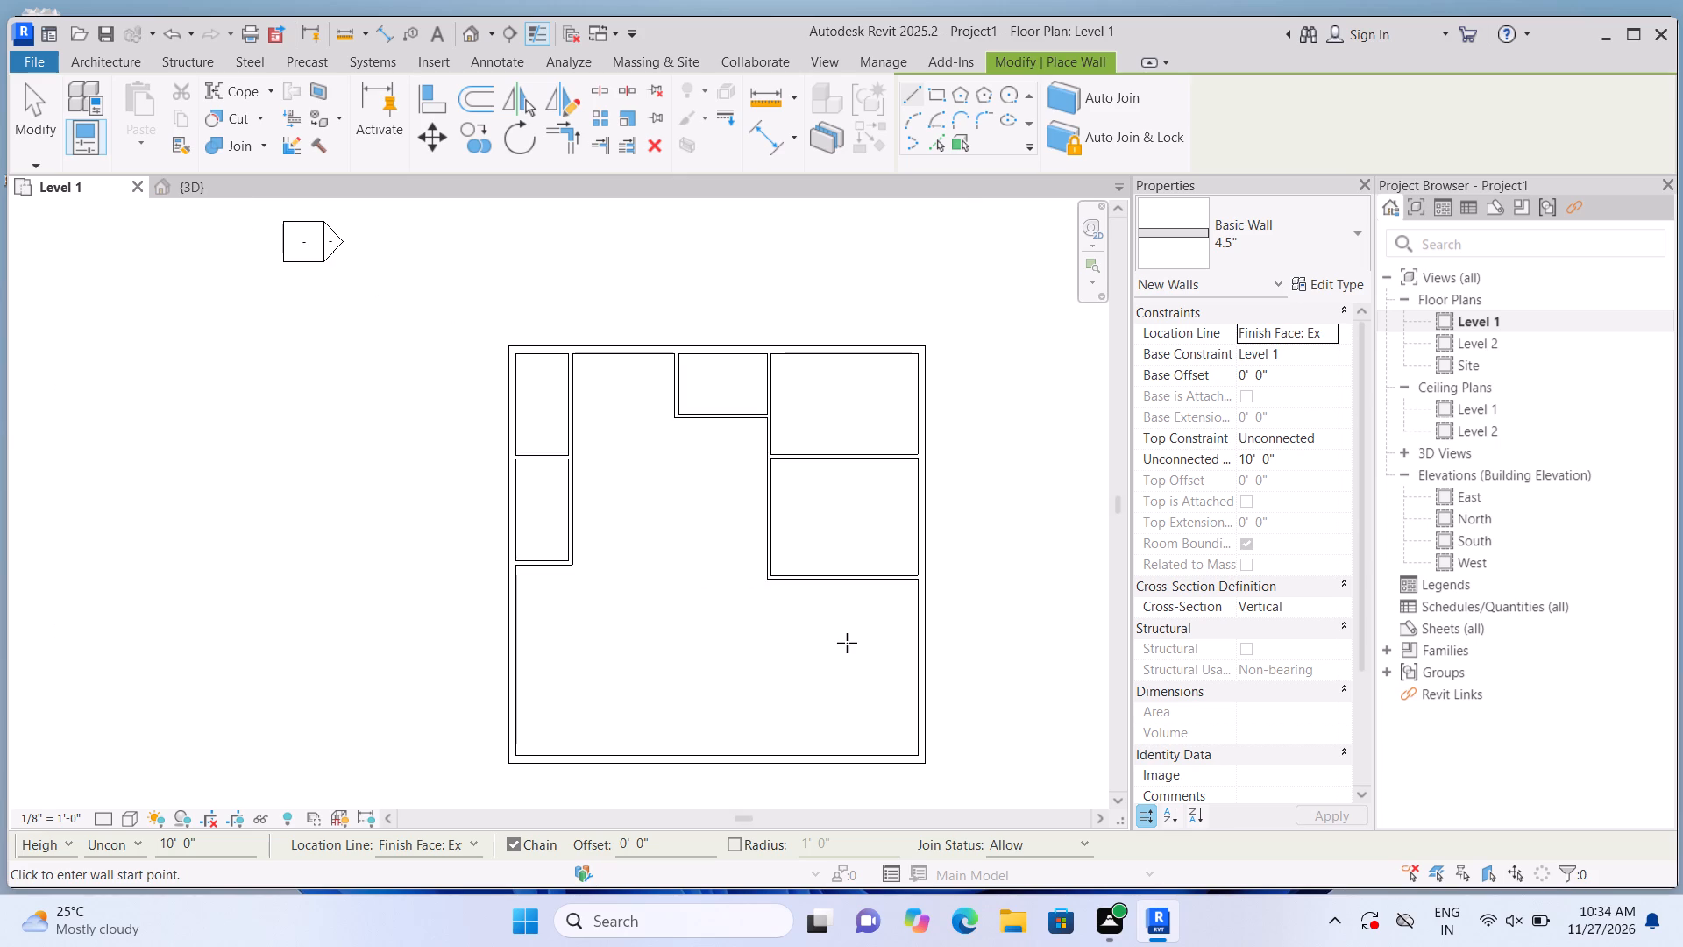
scroll(847, 646, "up", 1)
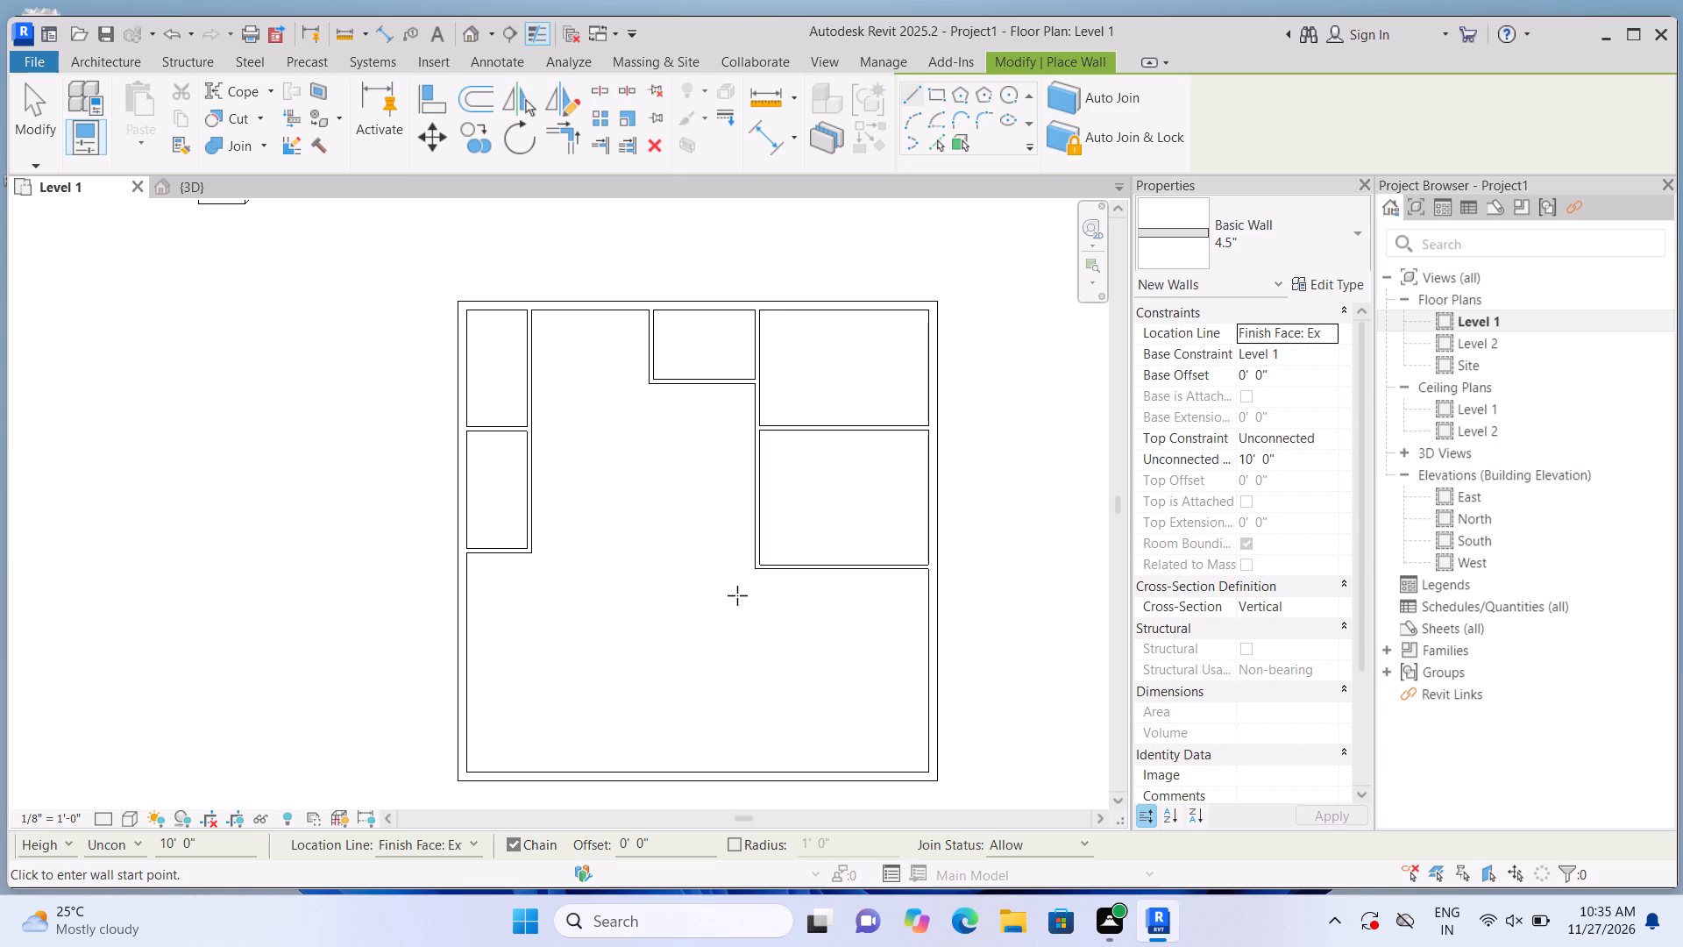
scroll(758, 457, "up", 3)
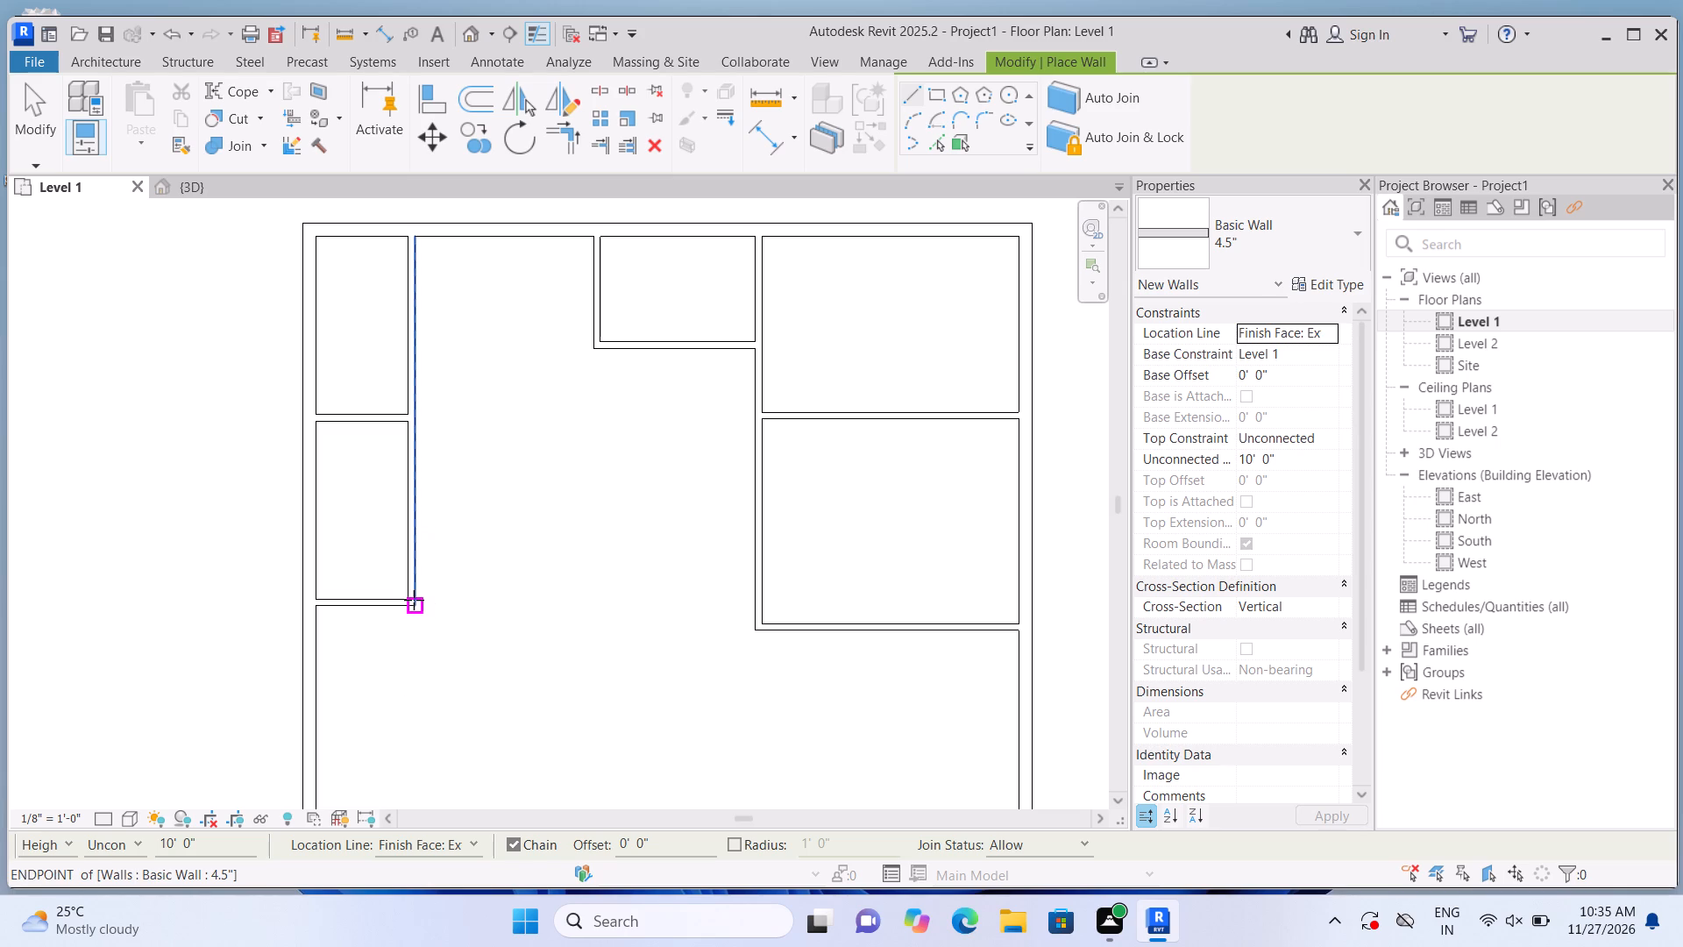
double_click(414, 600)
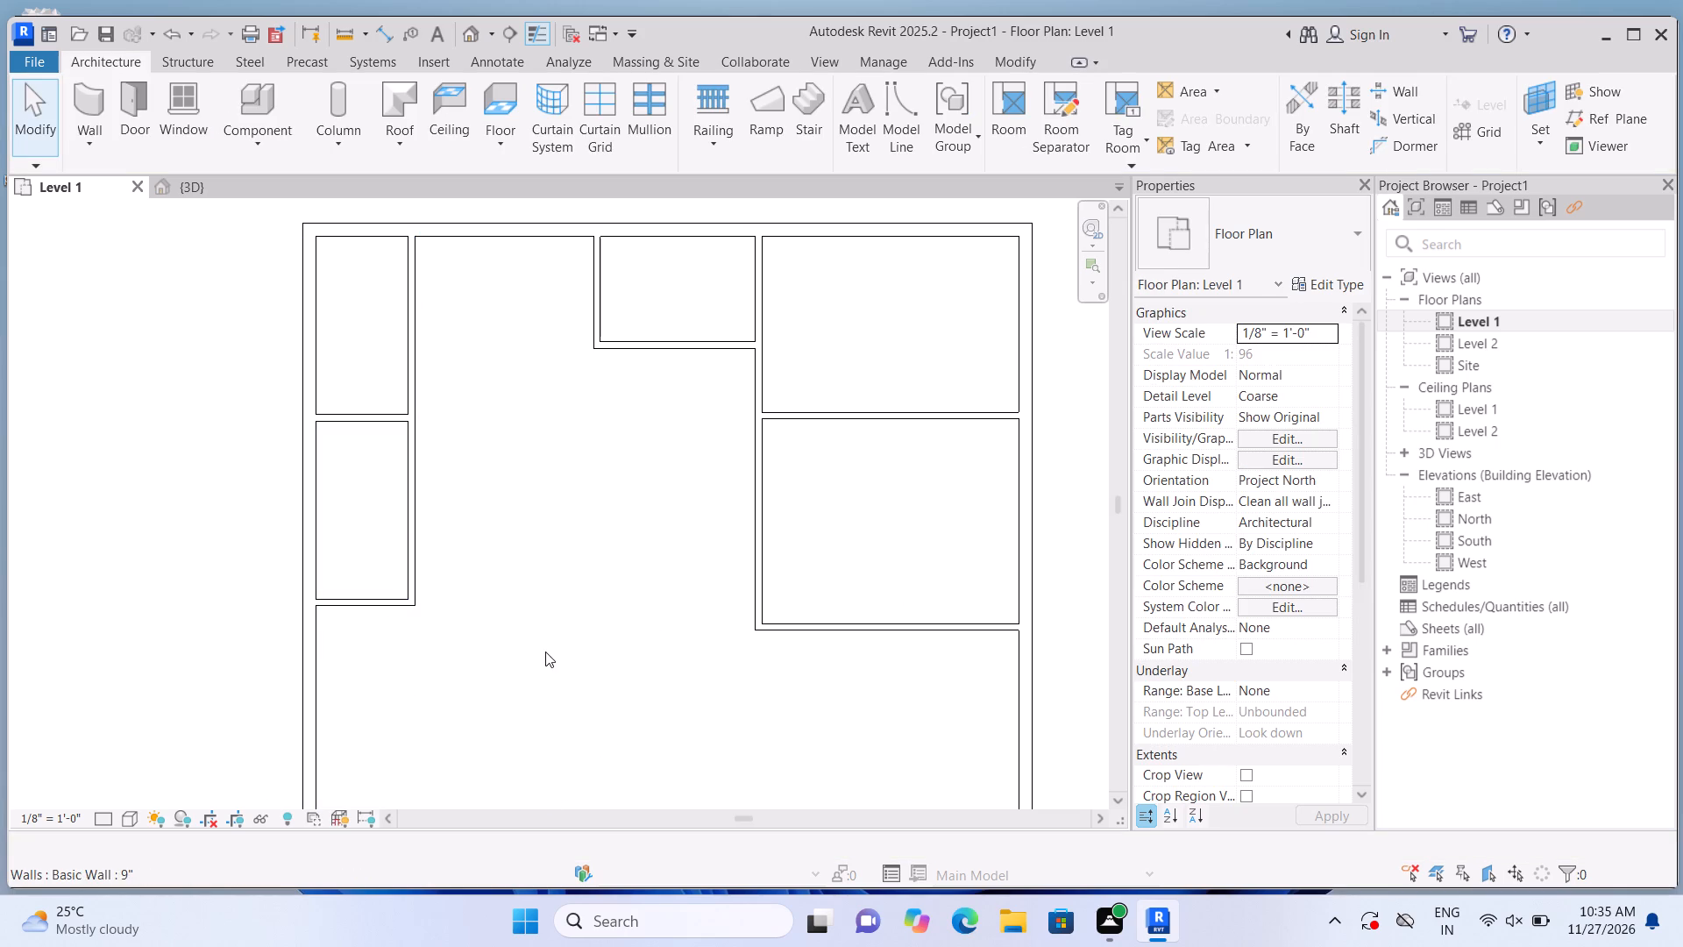
left_click(75, 109)
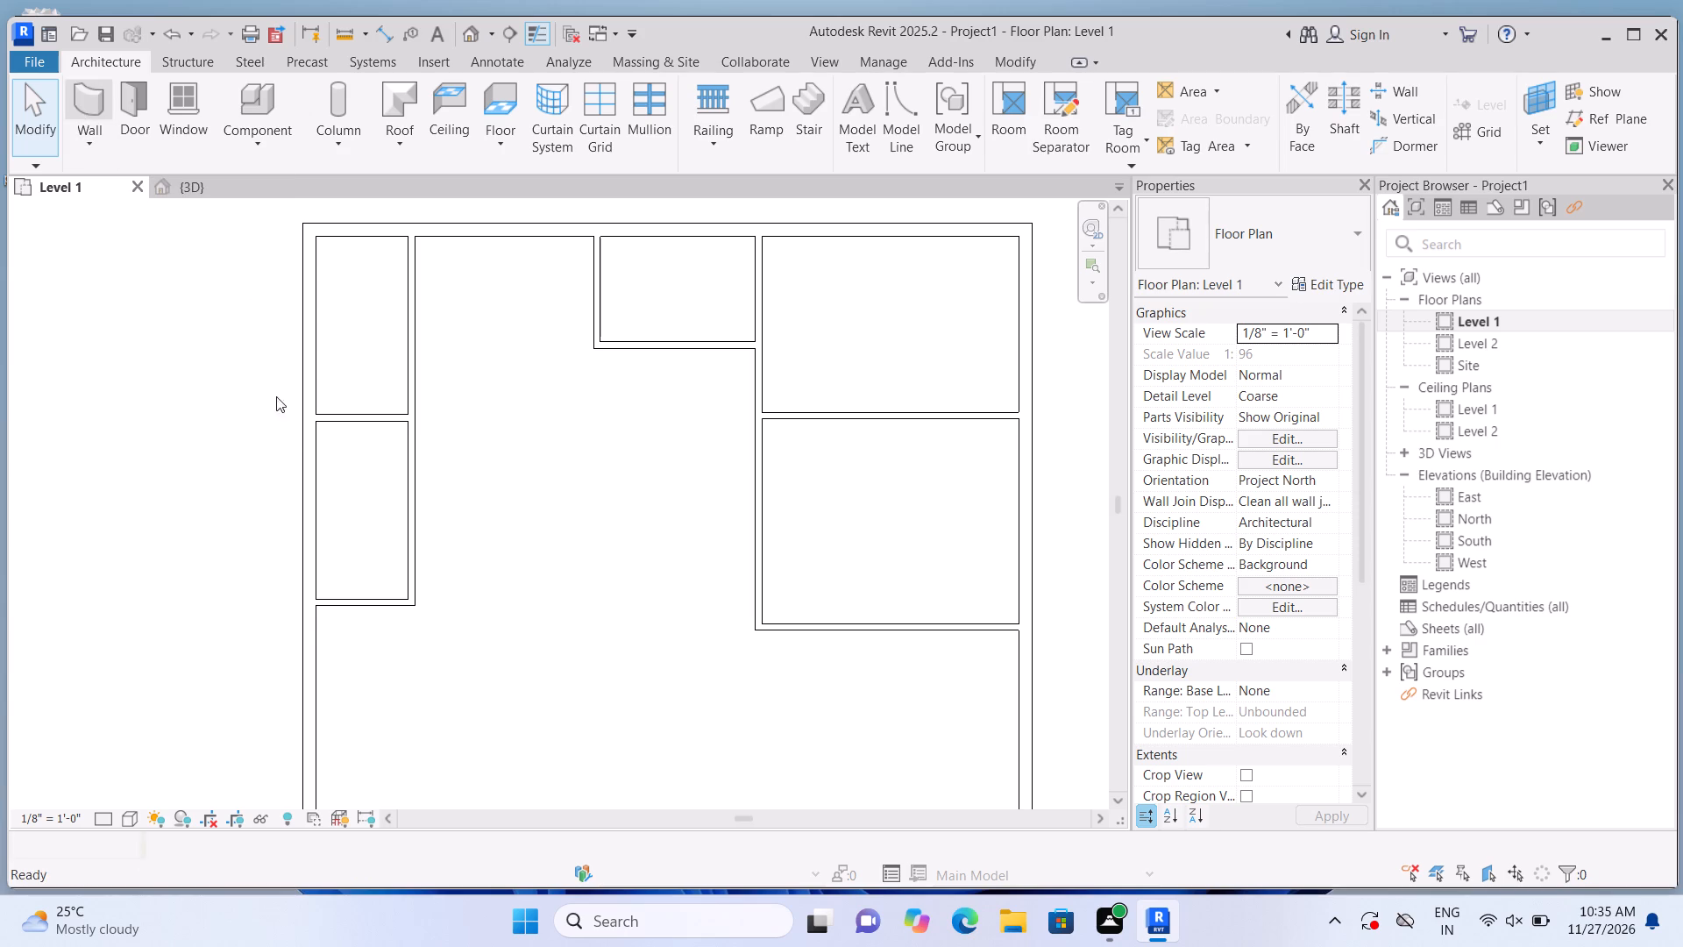
scroll(313, 509, "up", 5)
left_click(415, 642)
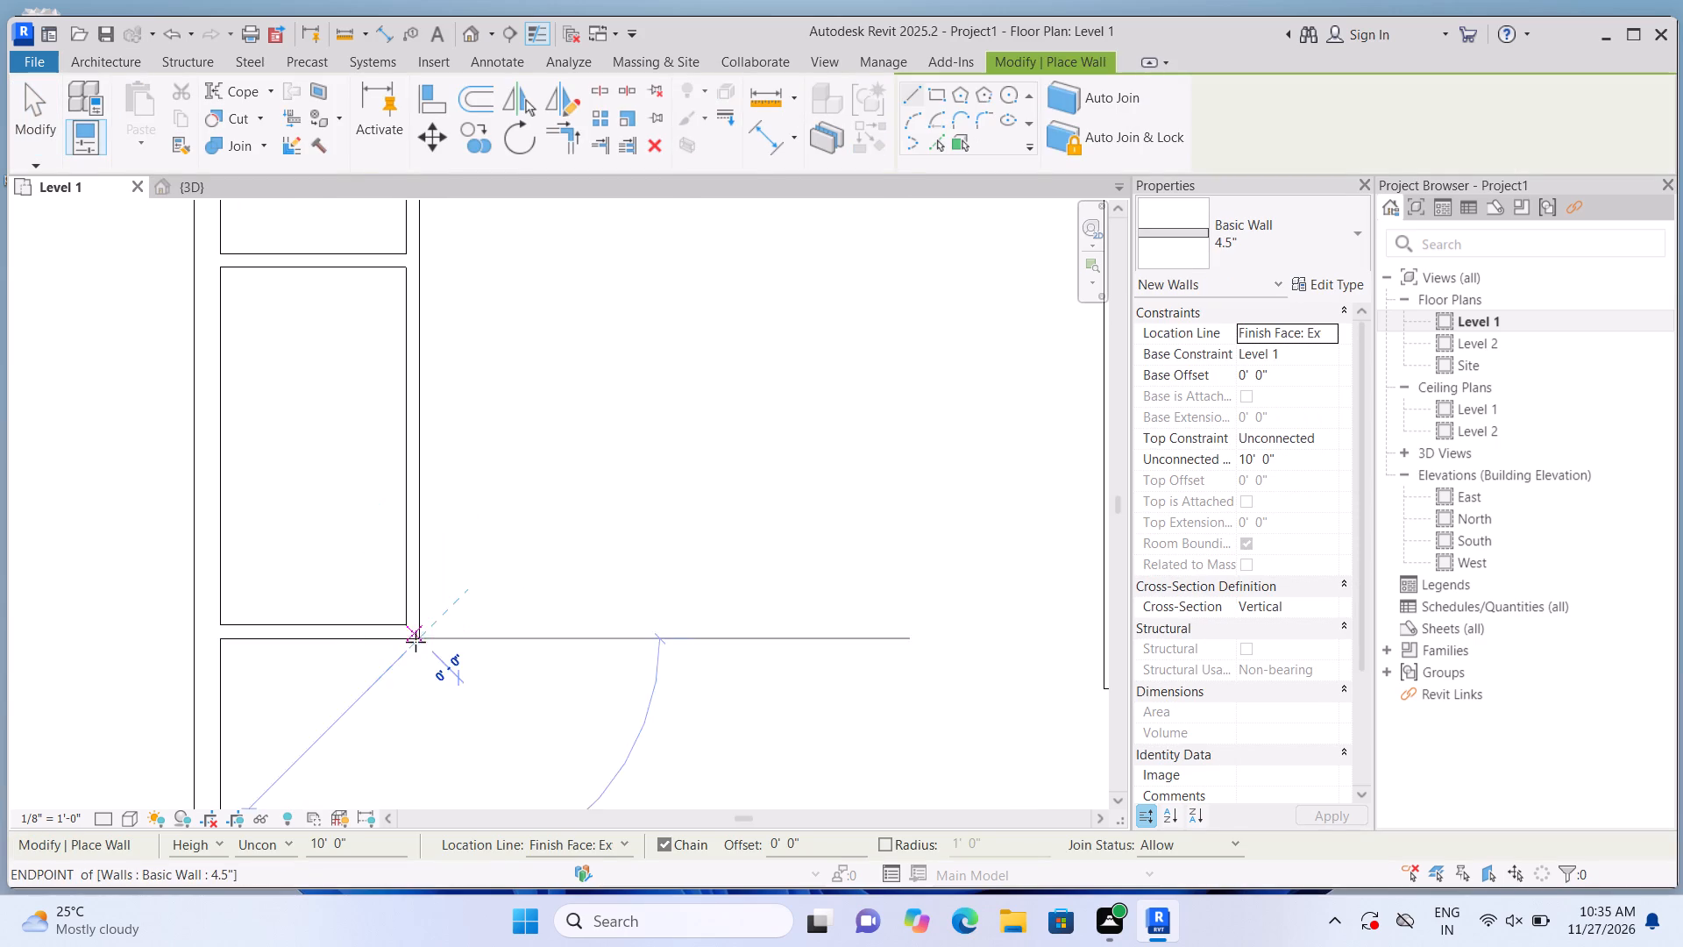
key("space")
scroll(588, 642, "down", 2)
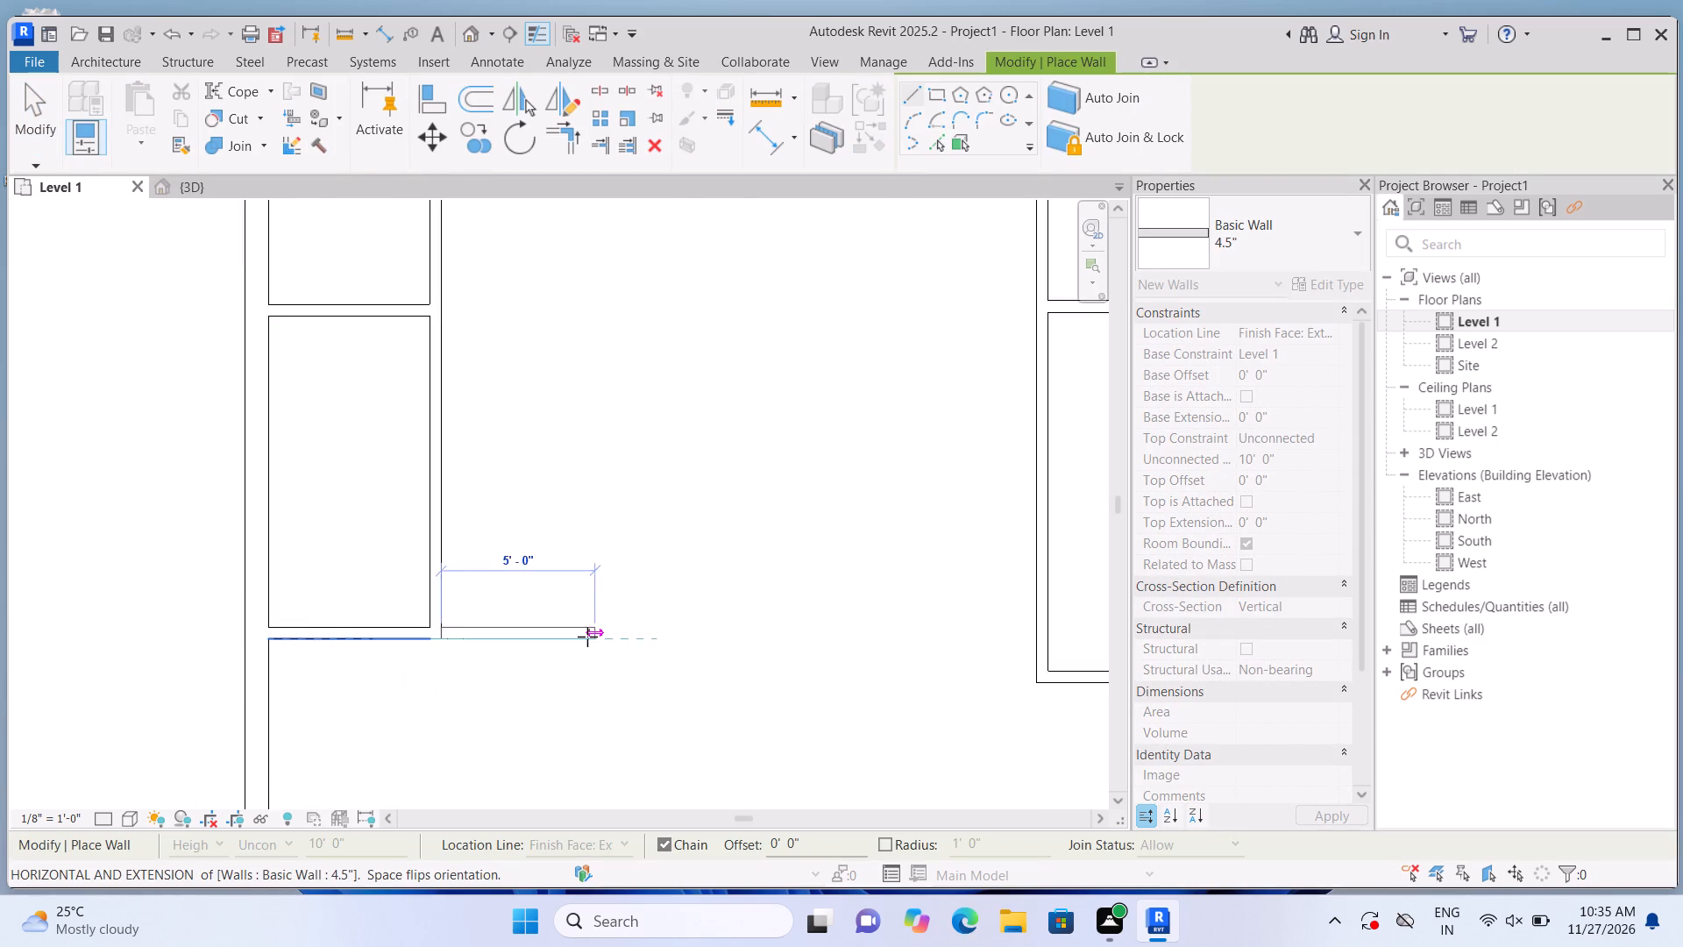
scroll(587, 637, "down", 2)
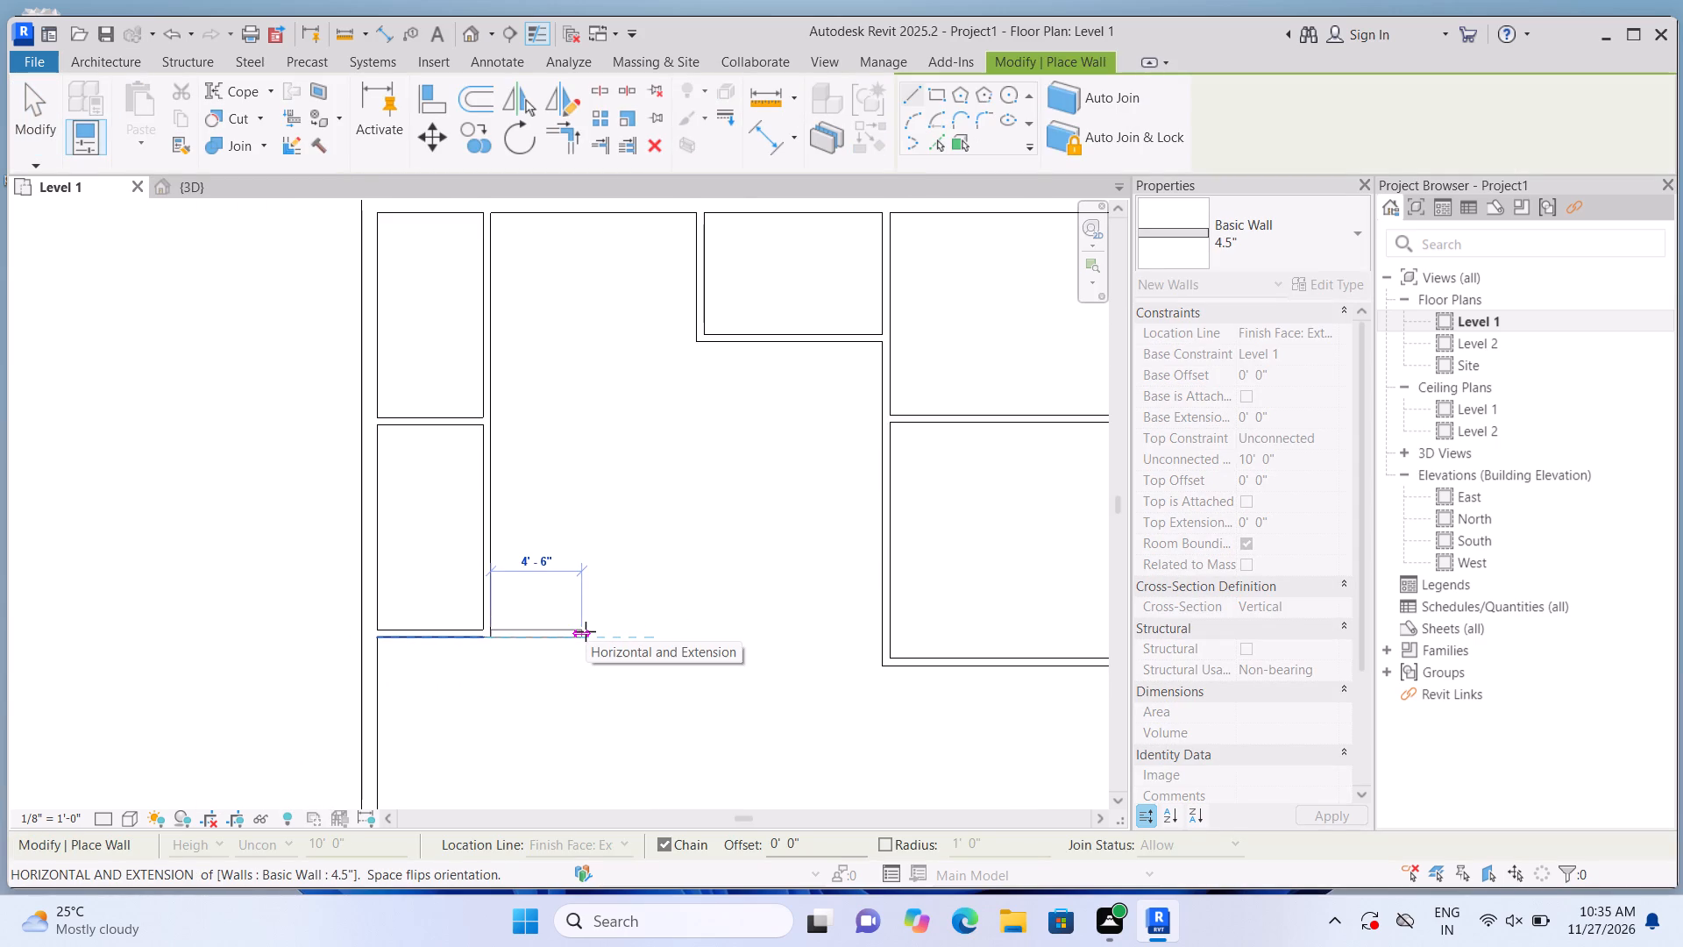
scroll(586, 631, "up", 2)
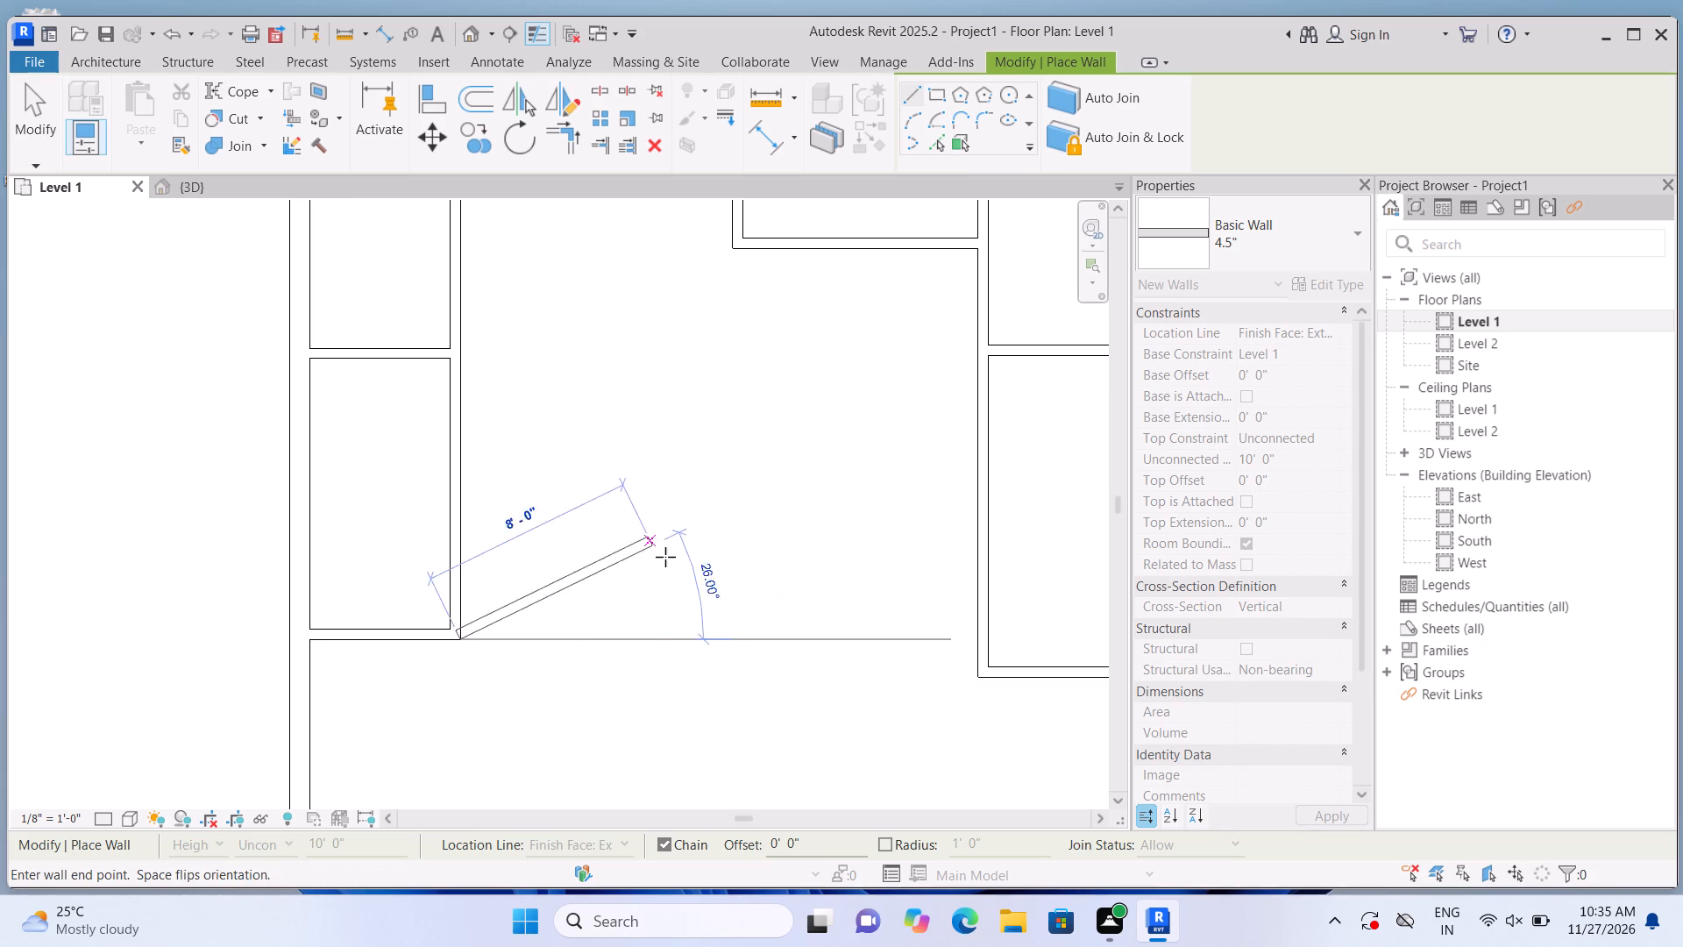
scroll(667, 558, "down", 1)
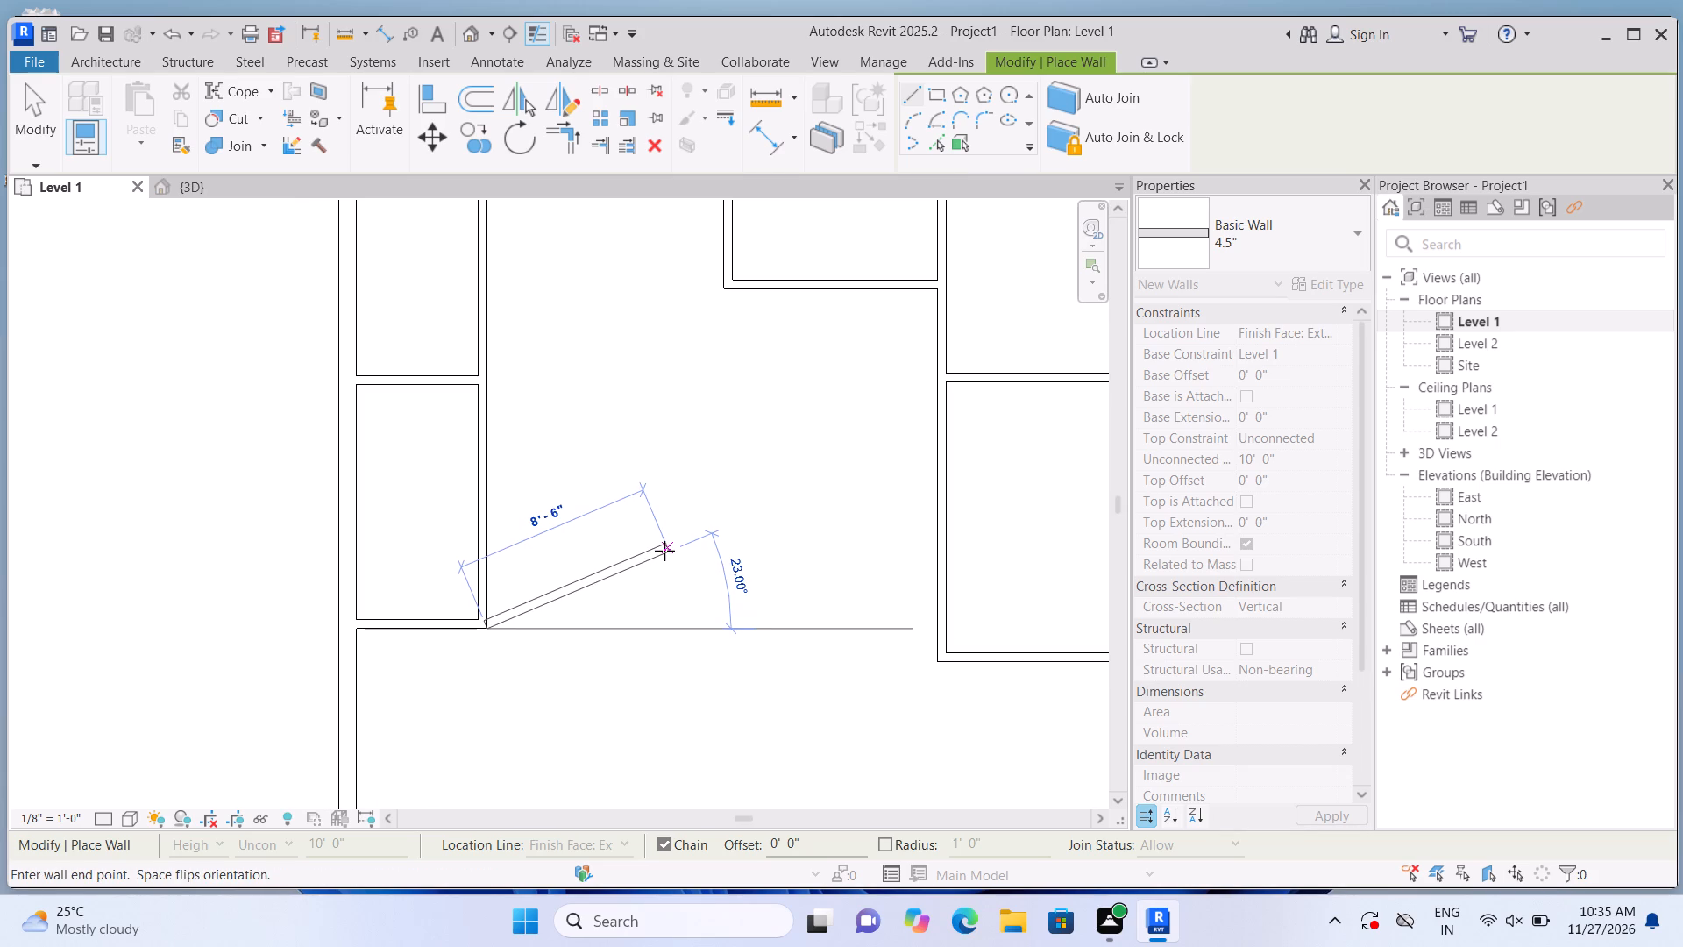
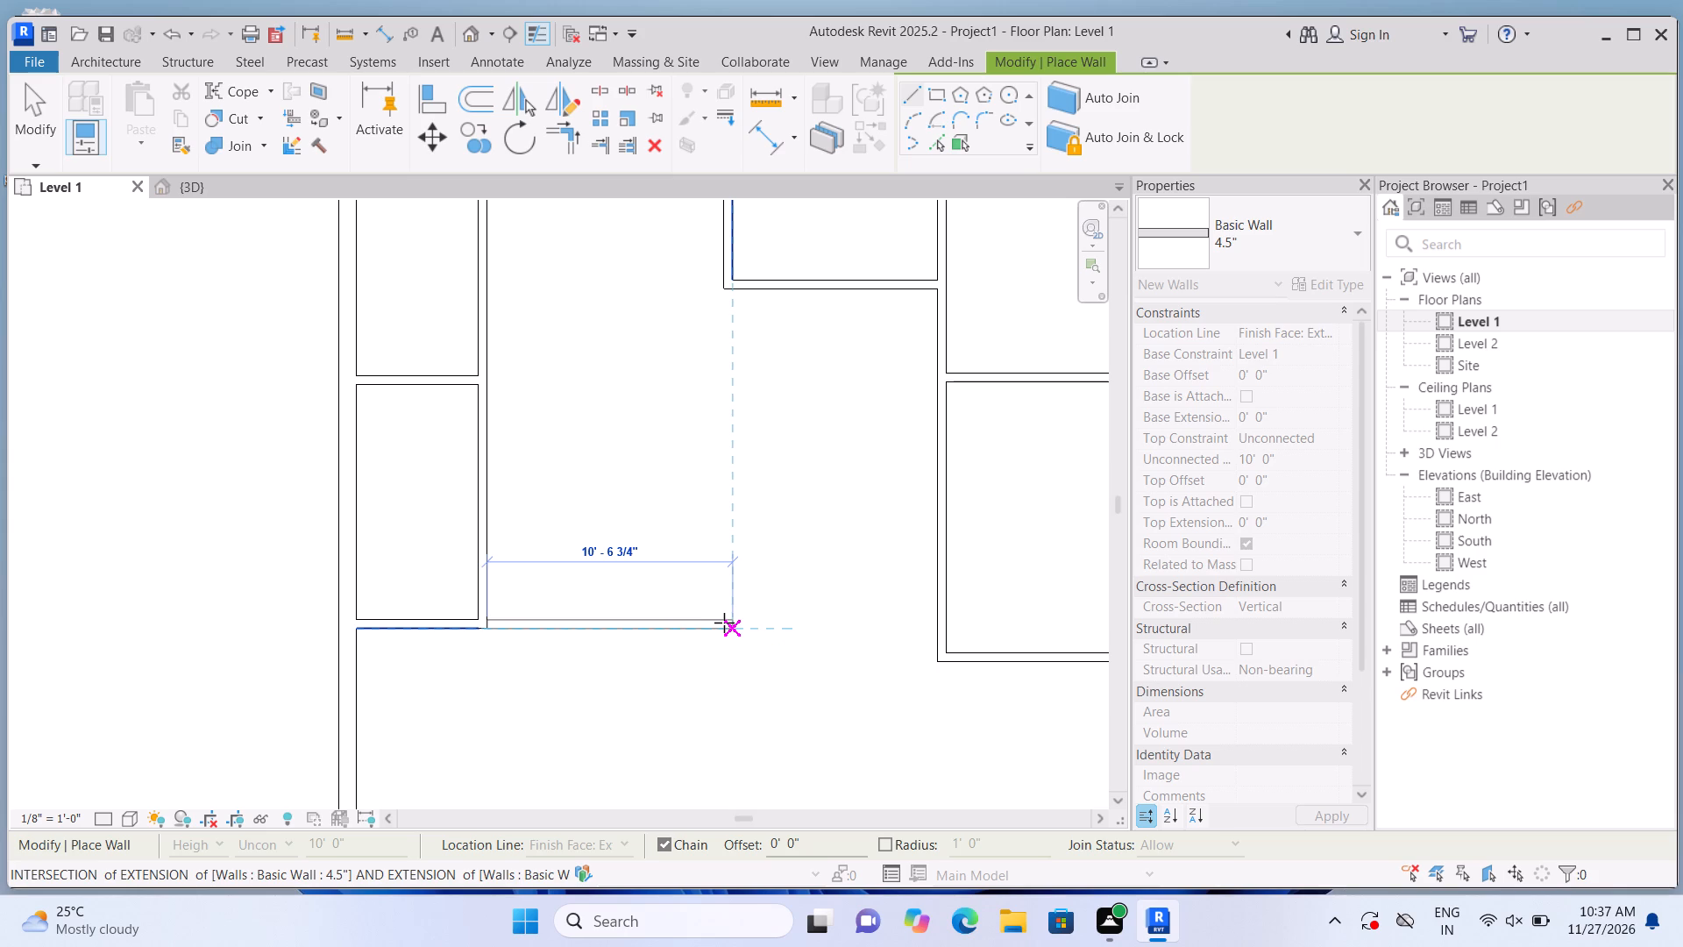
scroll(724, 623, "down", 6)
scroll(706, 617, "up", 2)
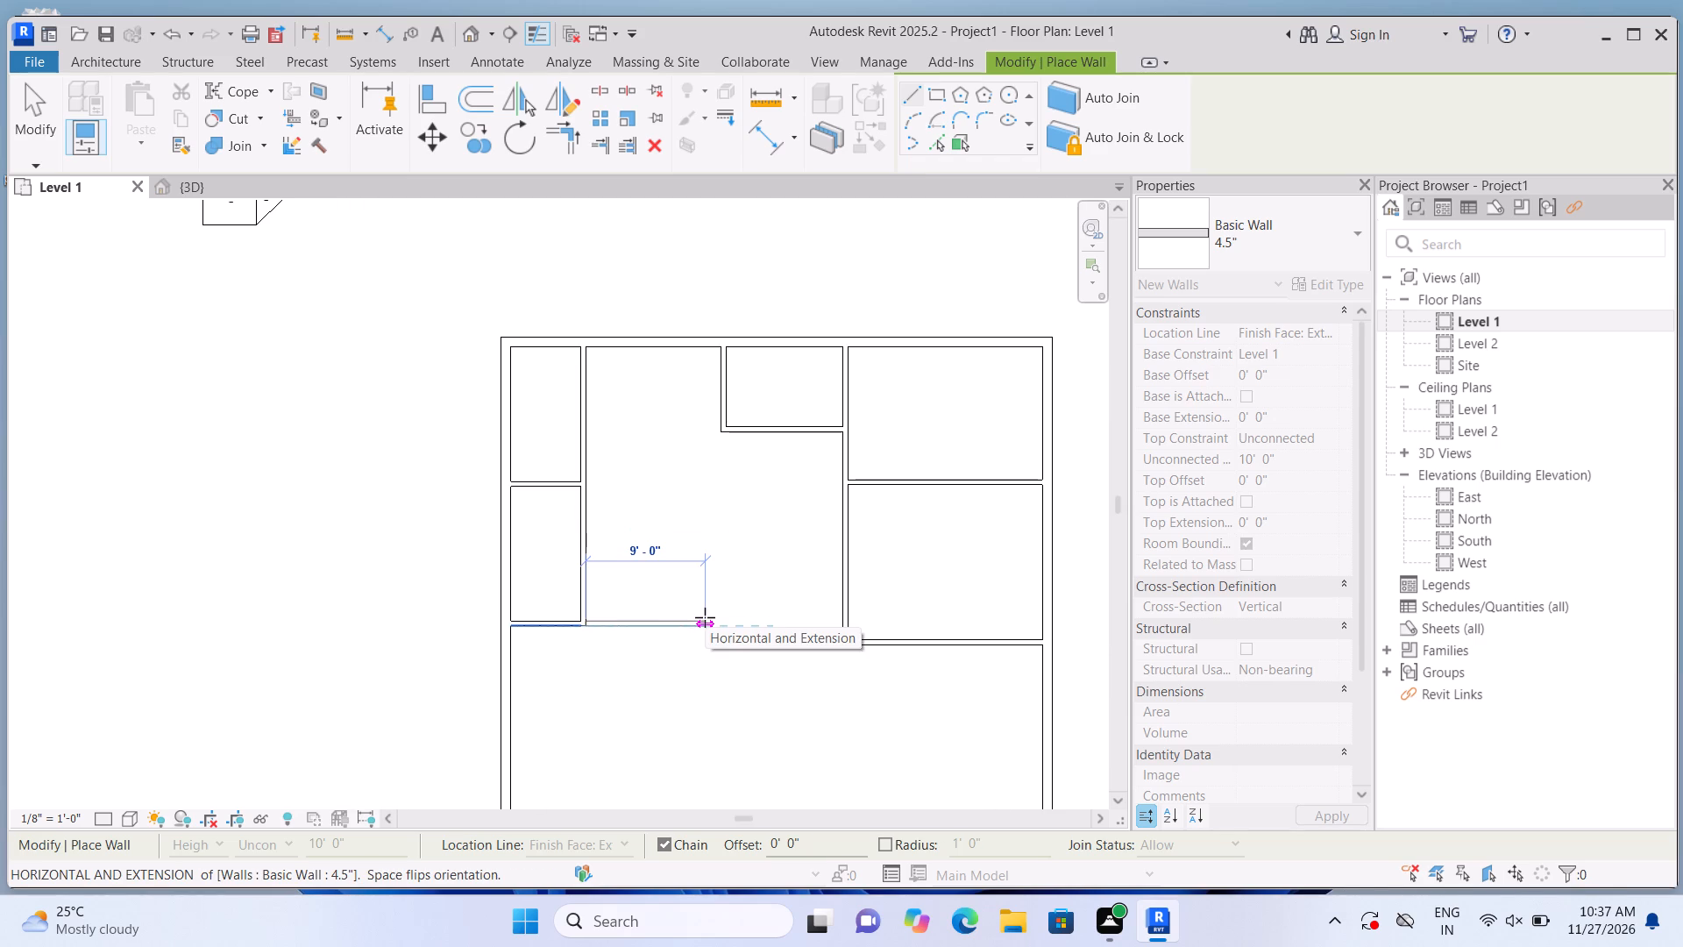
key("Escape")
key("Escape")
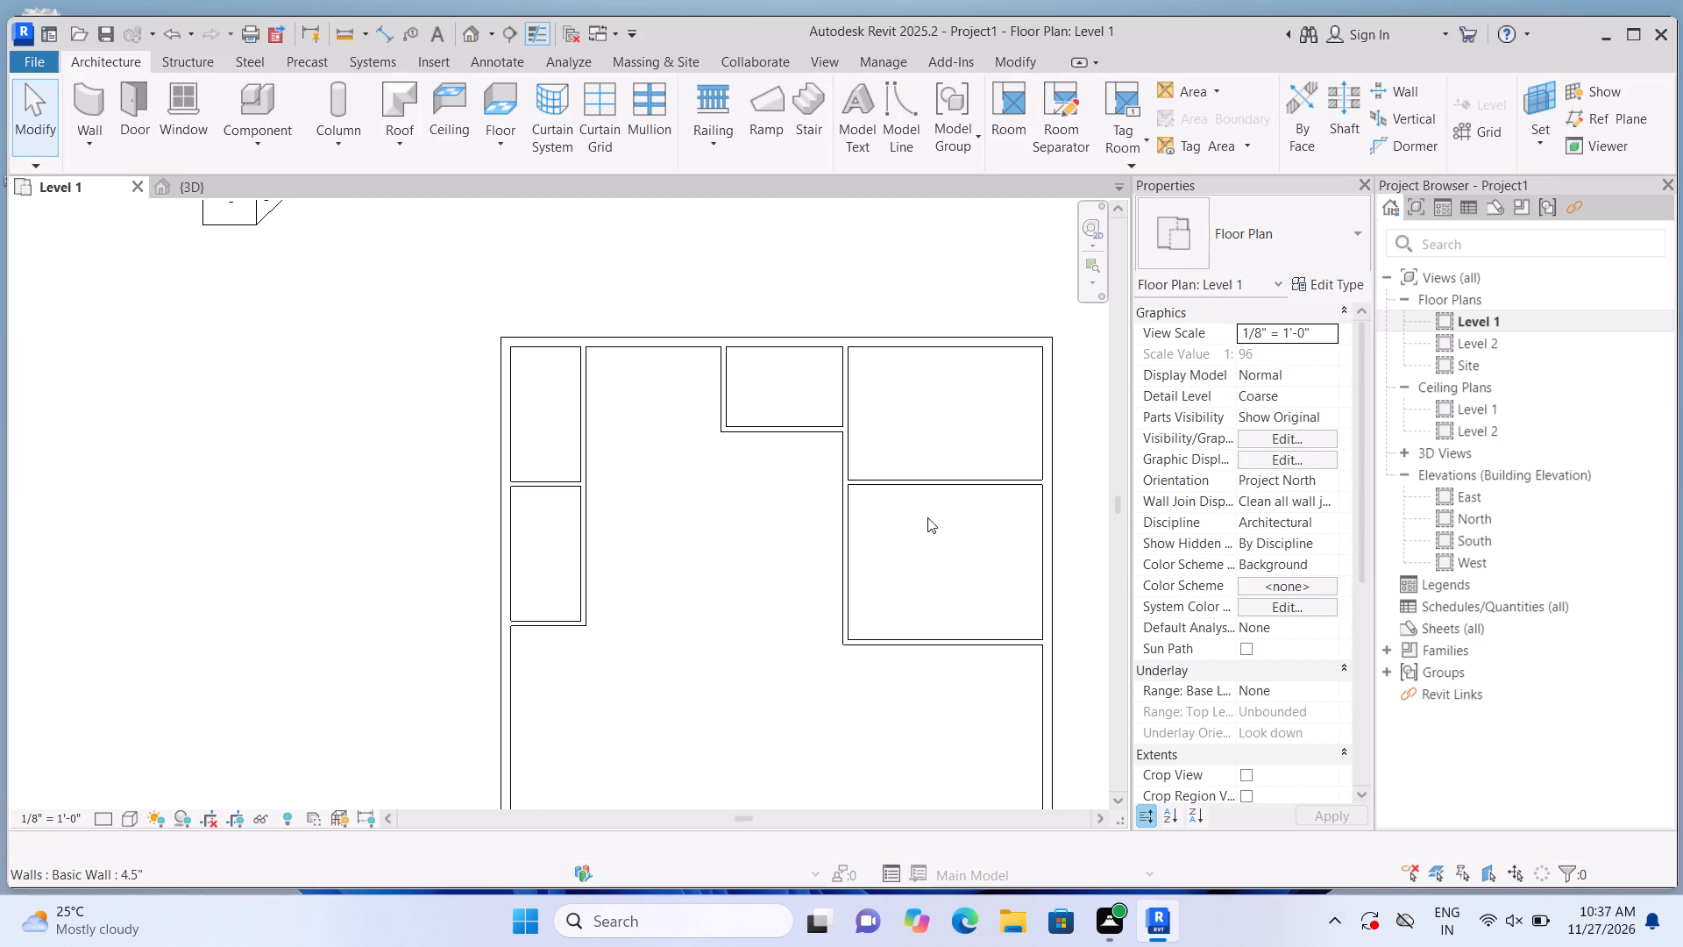
Delete the 4.5" south wall of the room directly south of the northeast room.
left_click(959, 640)
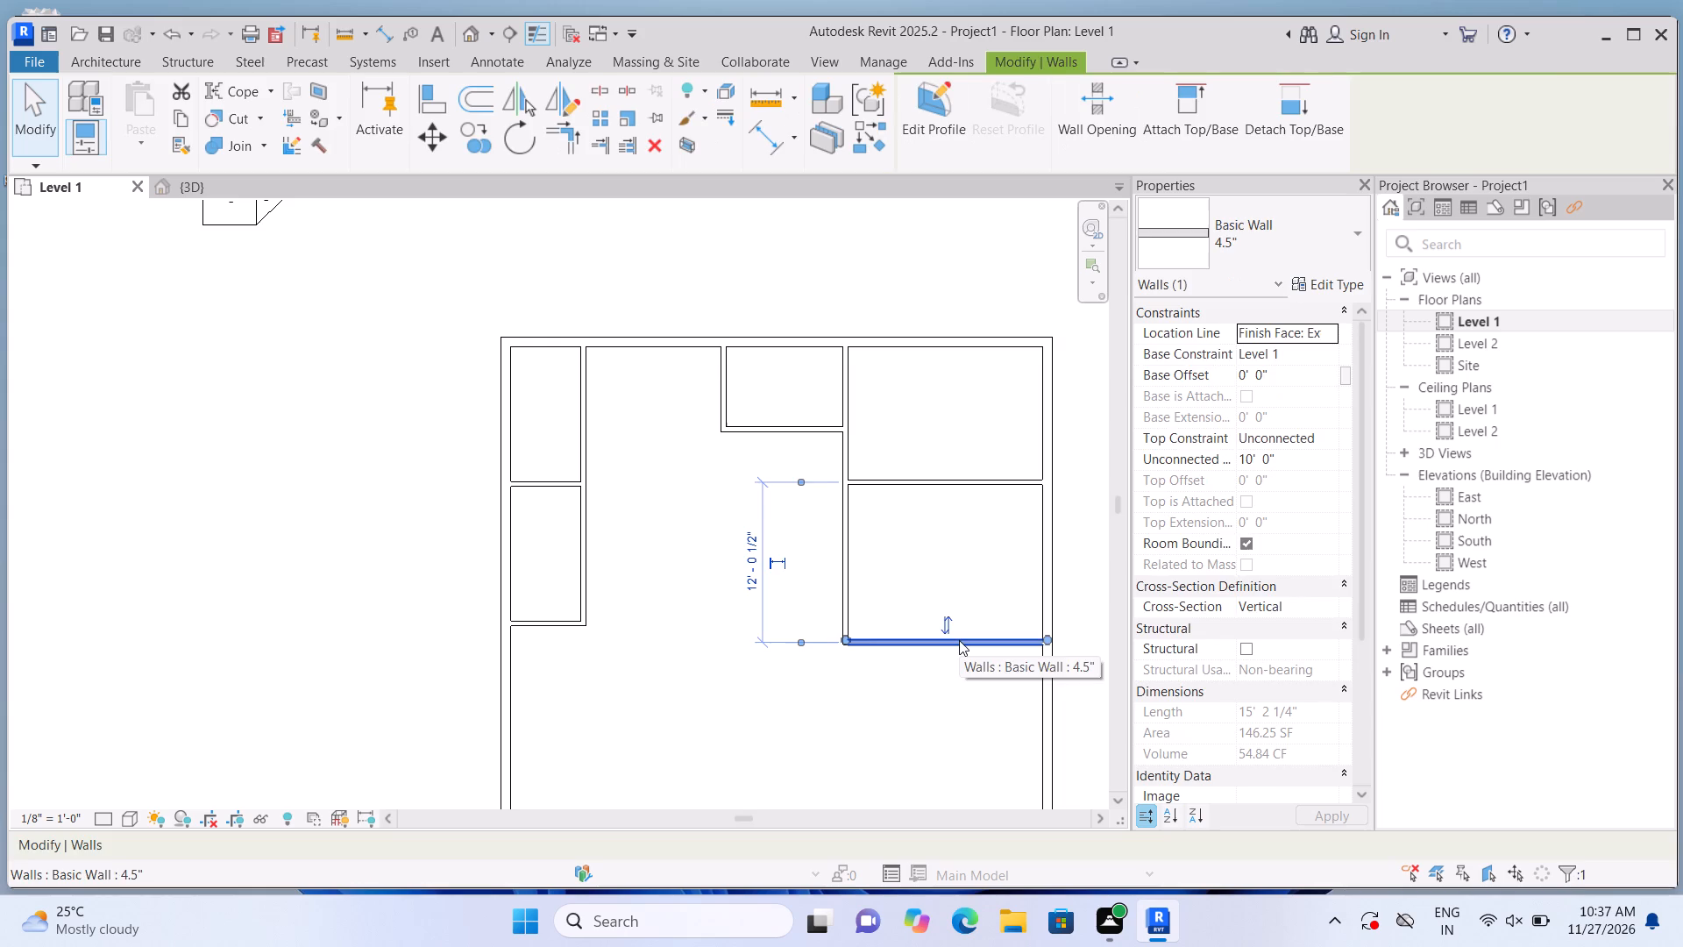
key("Delete")
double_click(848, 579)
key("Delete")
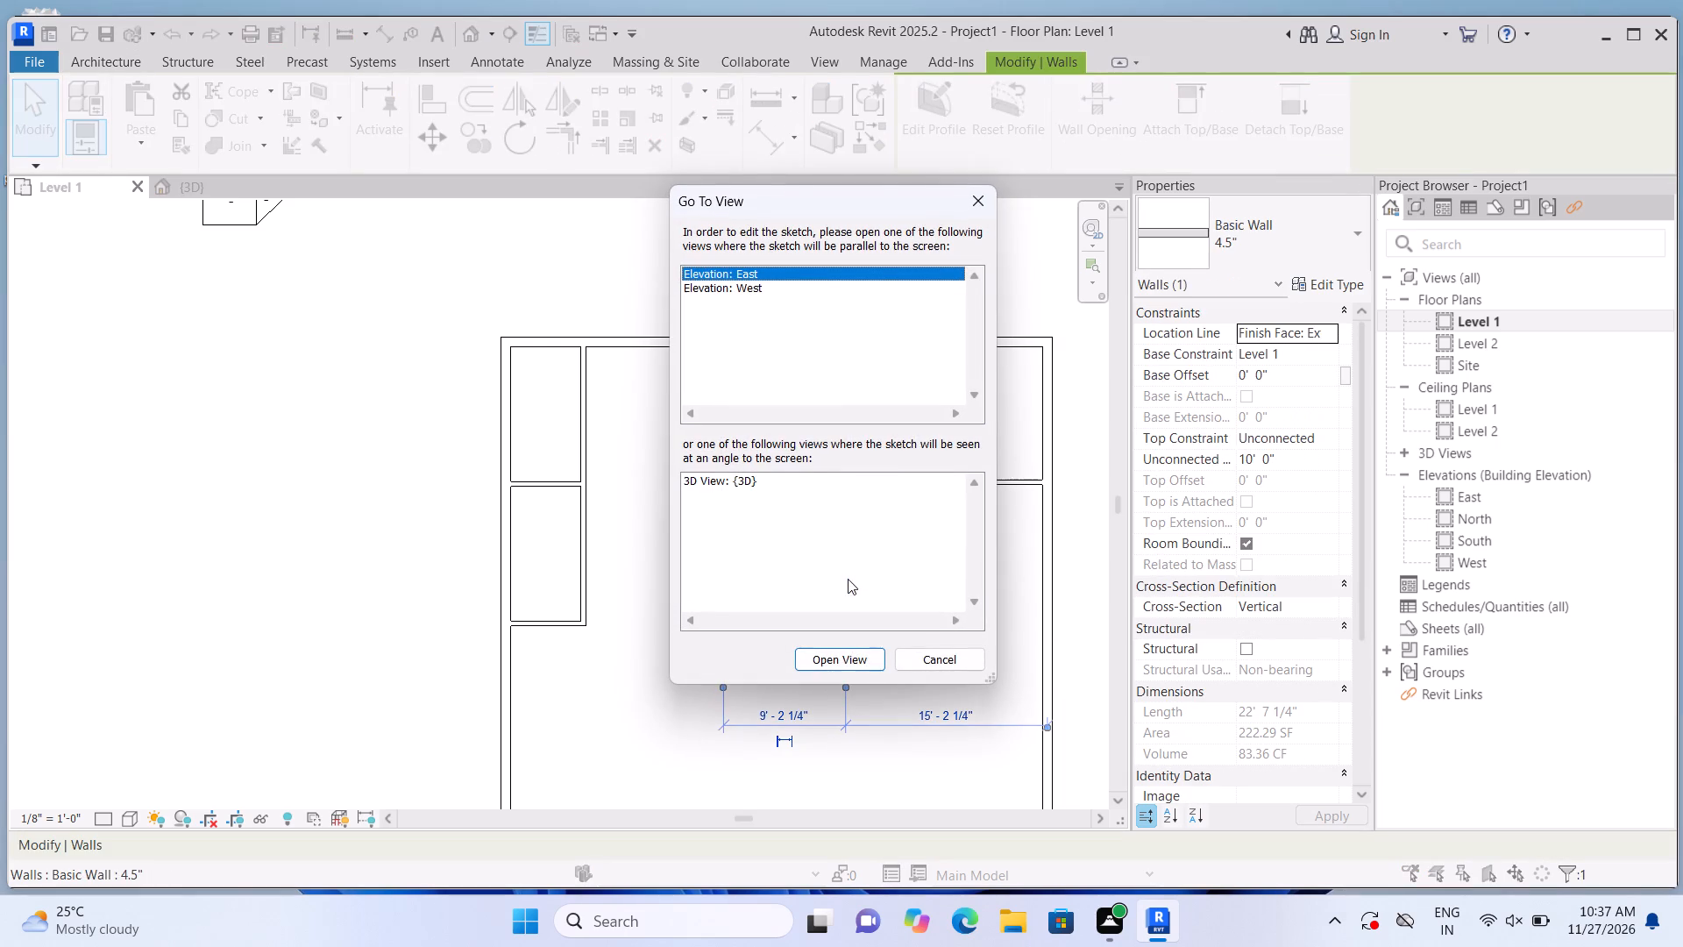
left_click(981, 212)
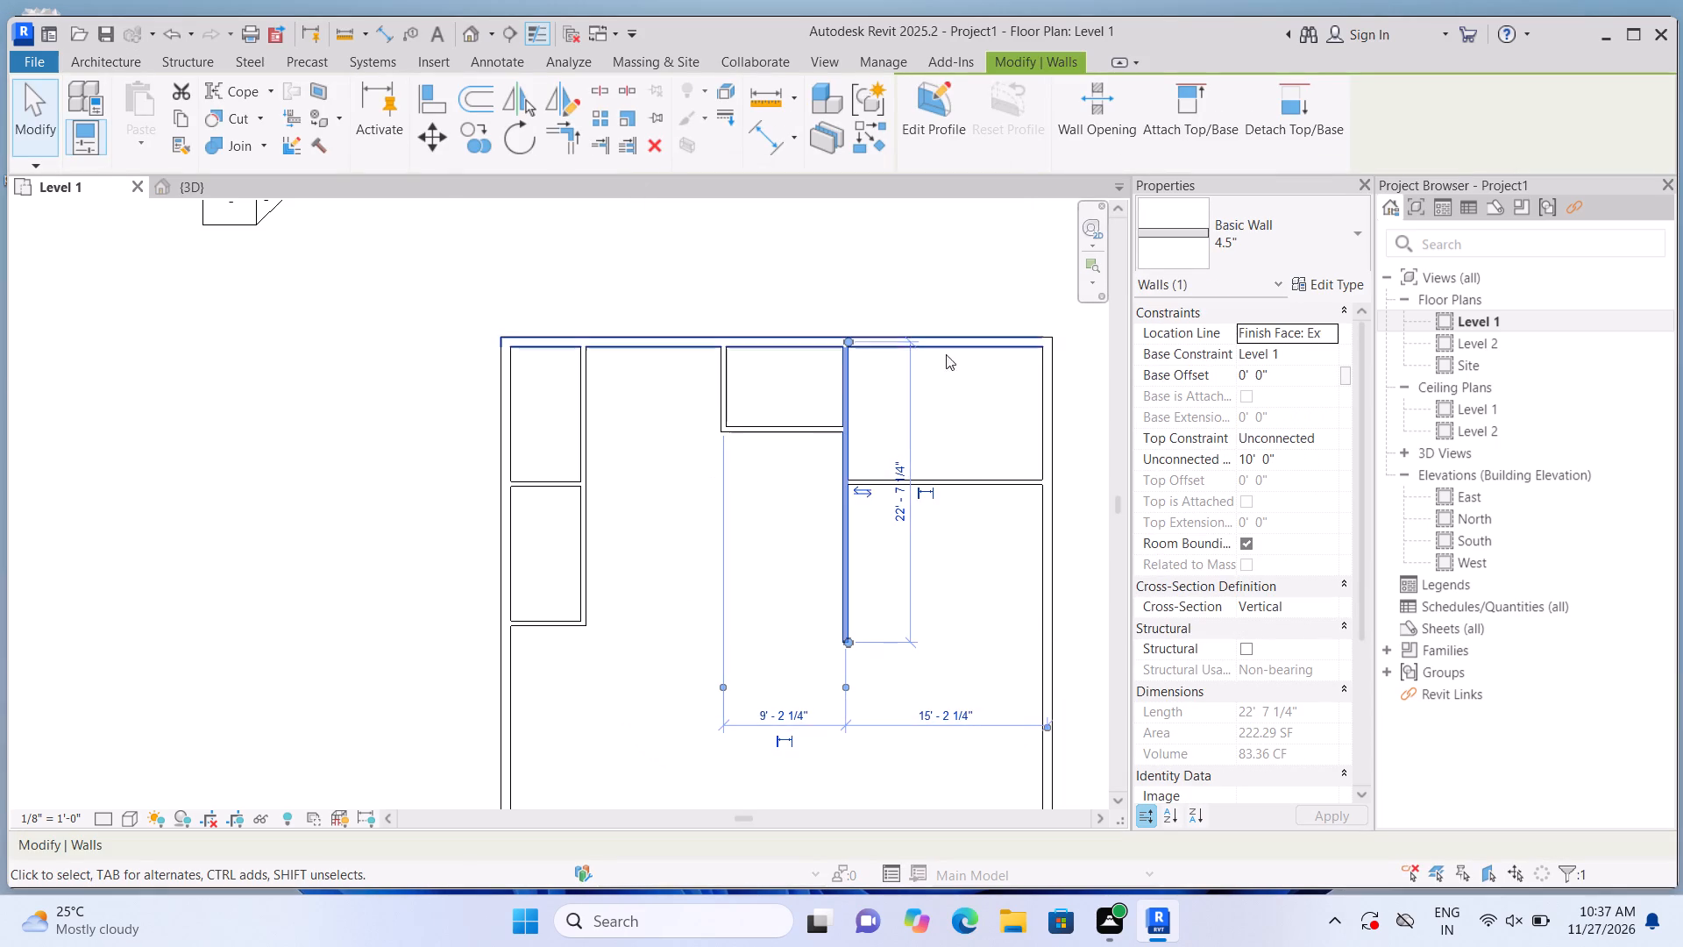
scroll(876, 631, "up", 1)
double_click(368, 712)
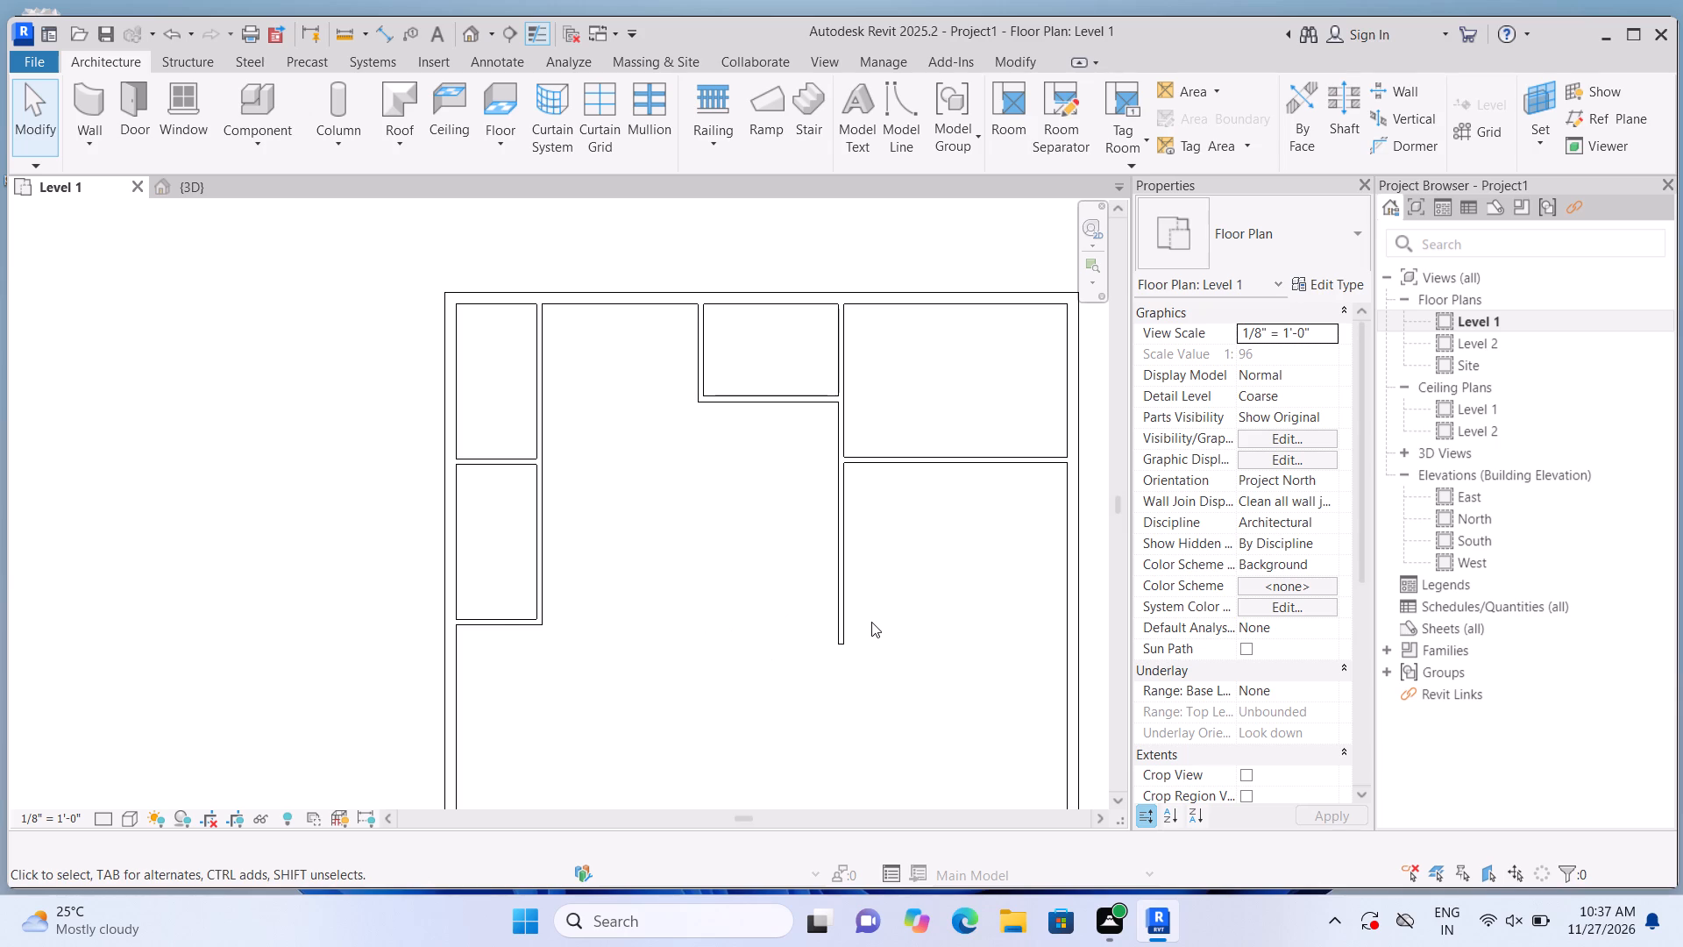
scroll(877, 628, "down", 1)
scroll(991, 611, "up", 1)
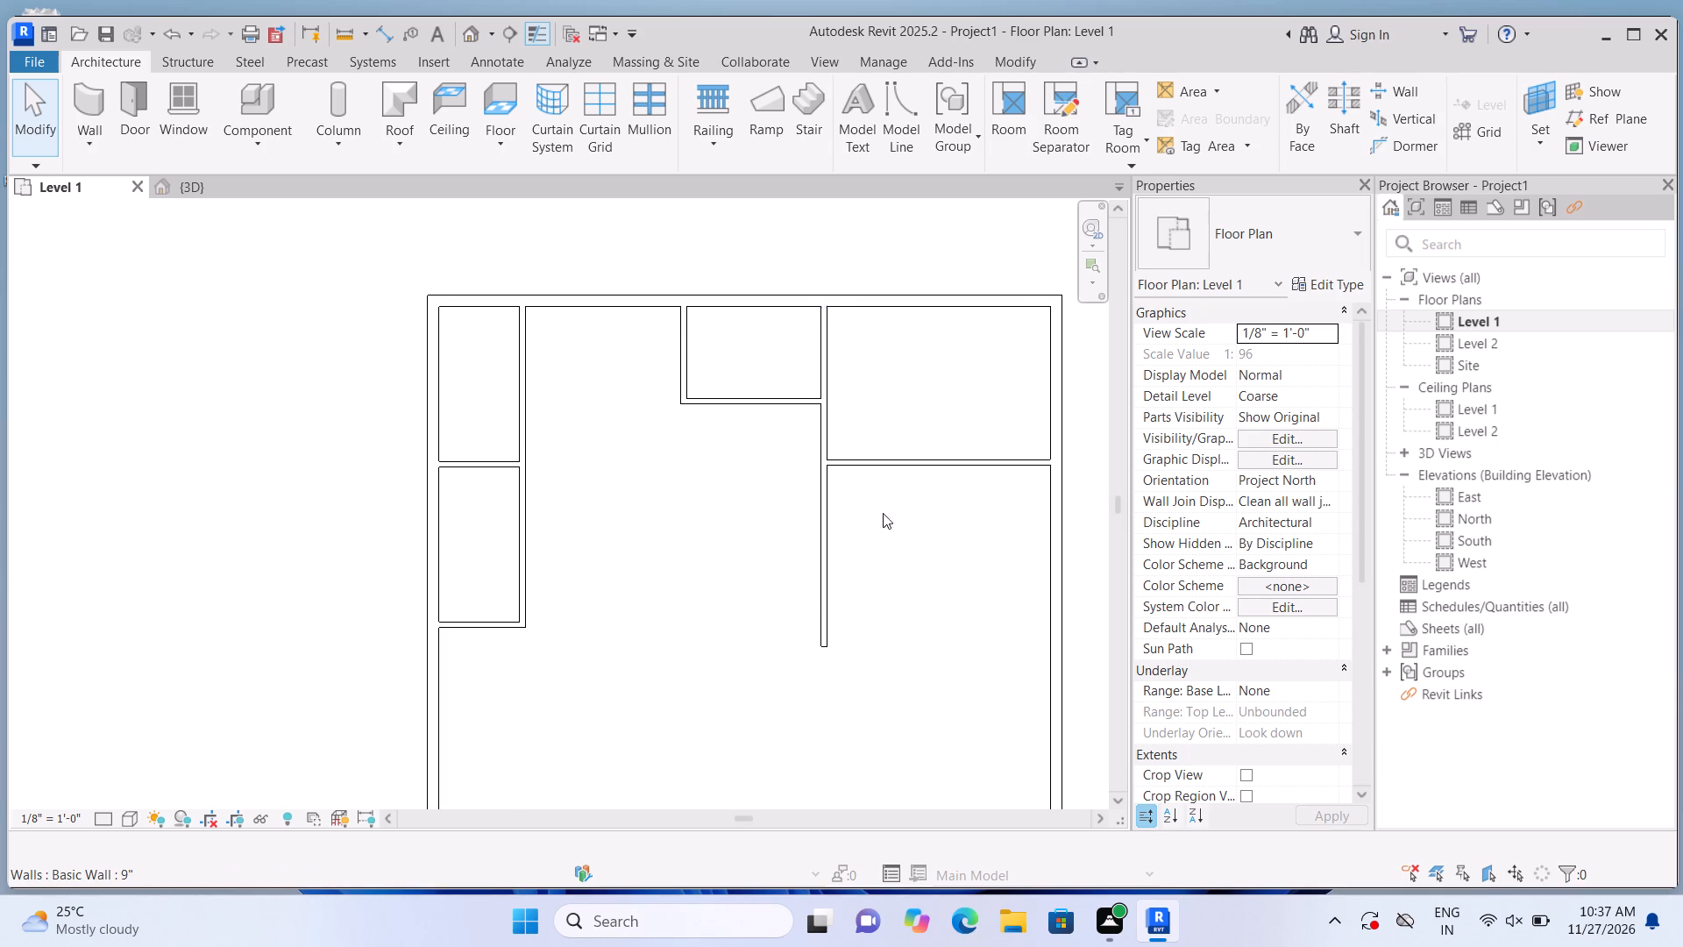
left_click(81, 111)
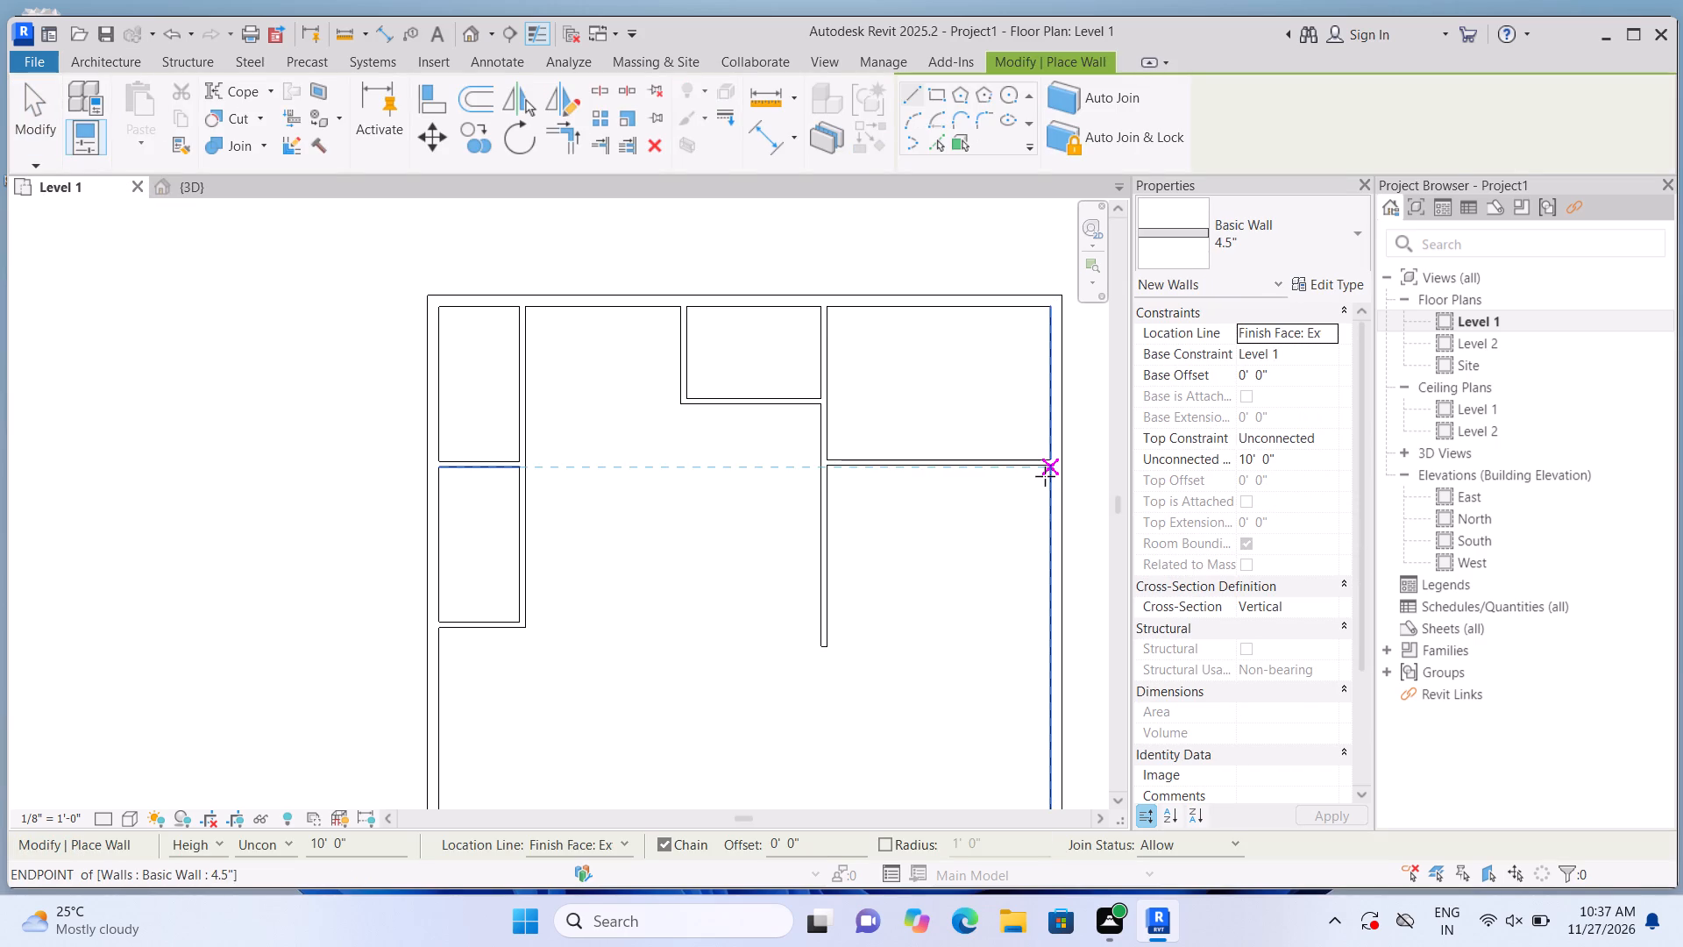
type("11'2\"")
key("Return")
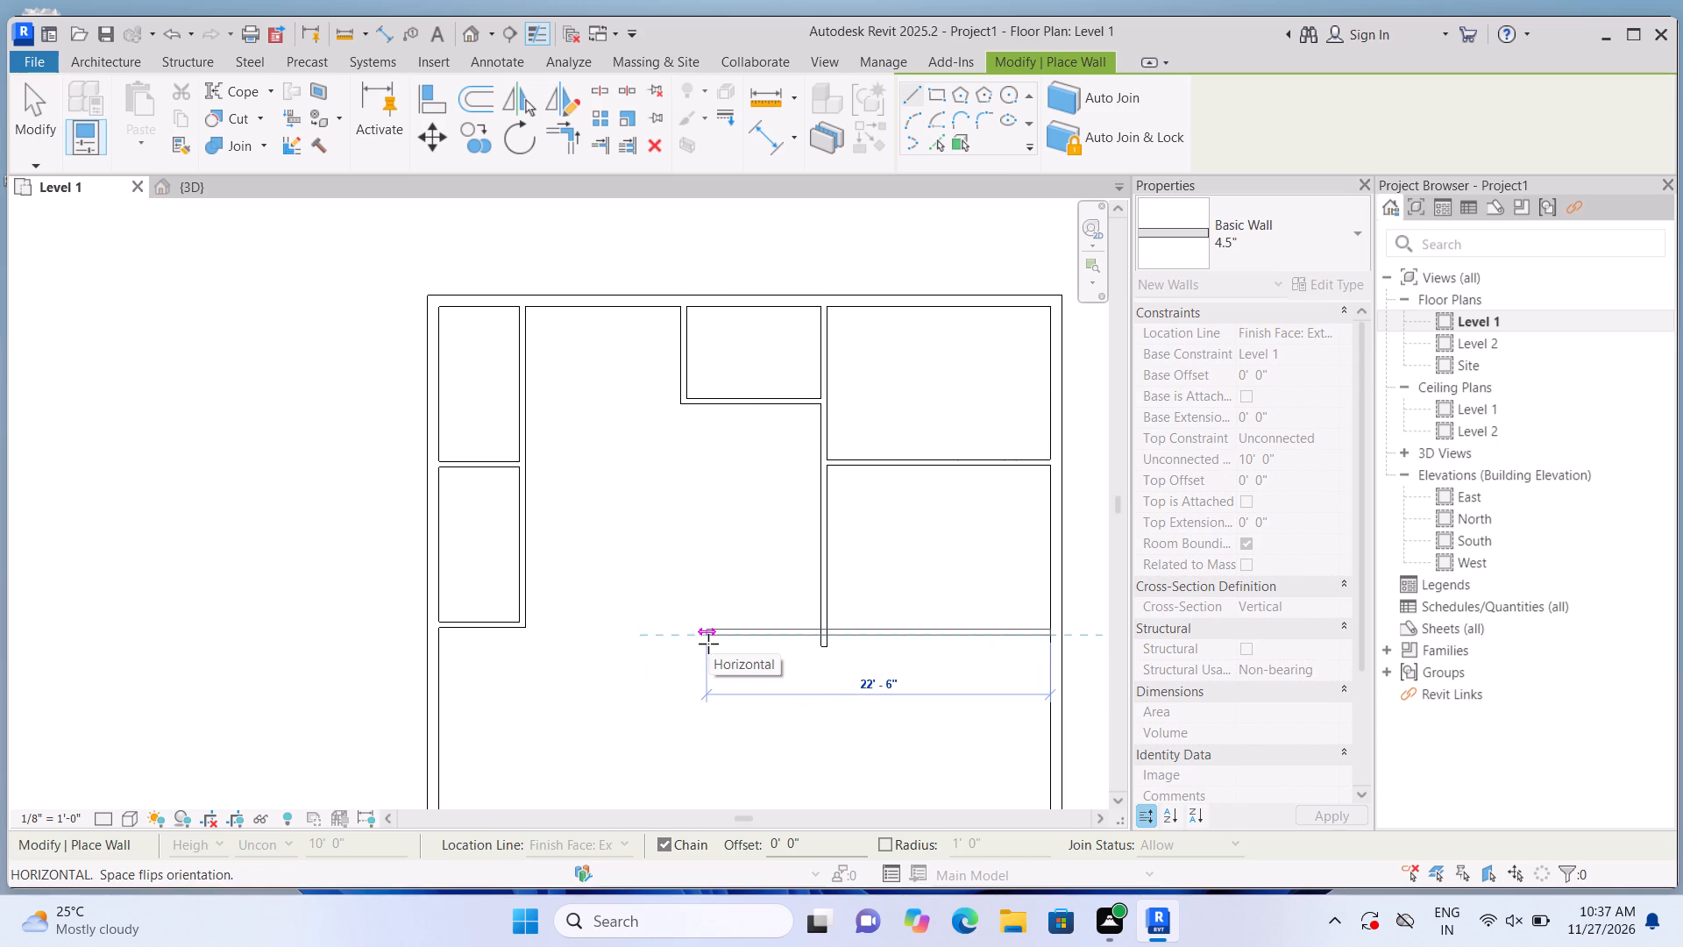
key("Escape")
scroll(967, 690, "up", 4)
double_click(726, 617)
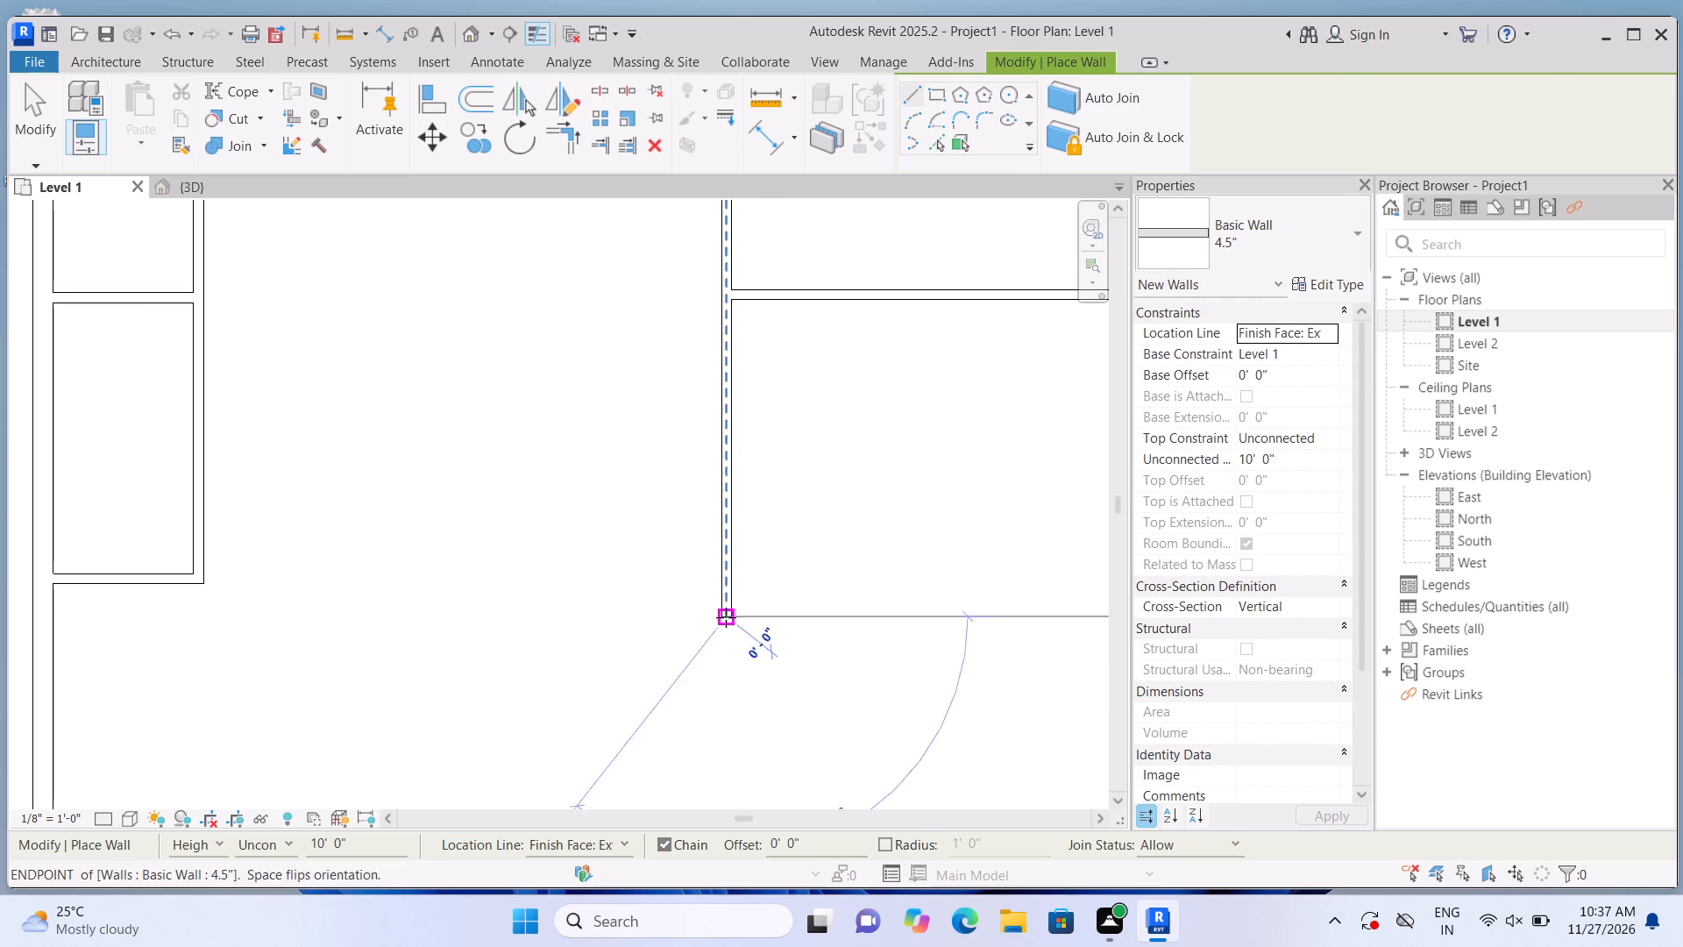
Draw a 4.5" wall about 15'4 1/2" long from the open south end of the long north-south partition east to the 9" exterior wall.
double_click(92, 110)
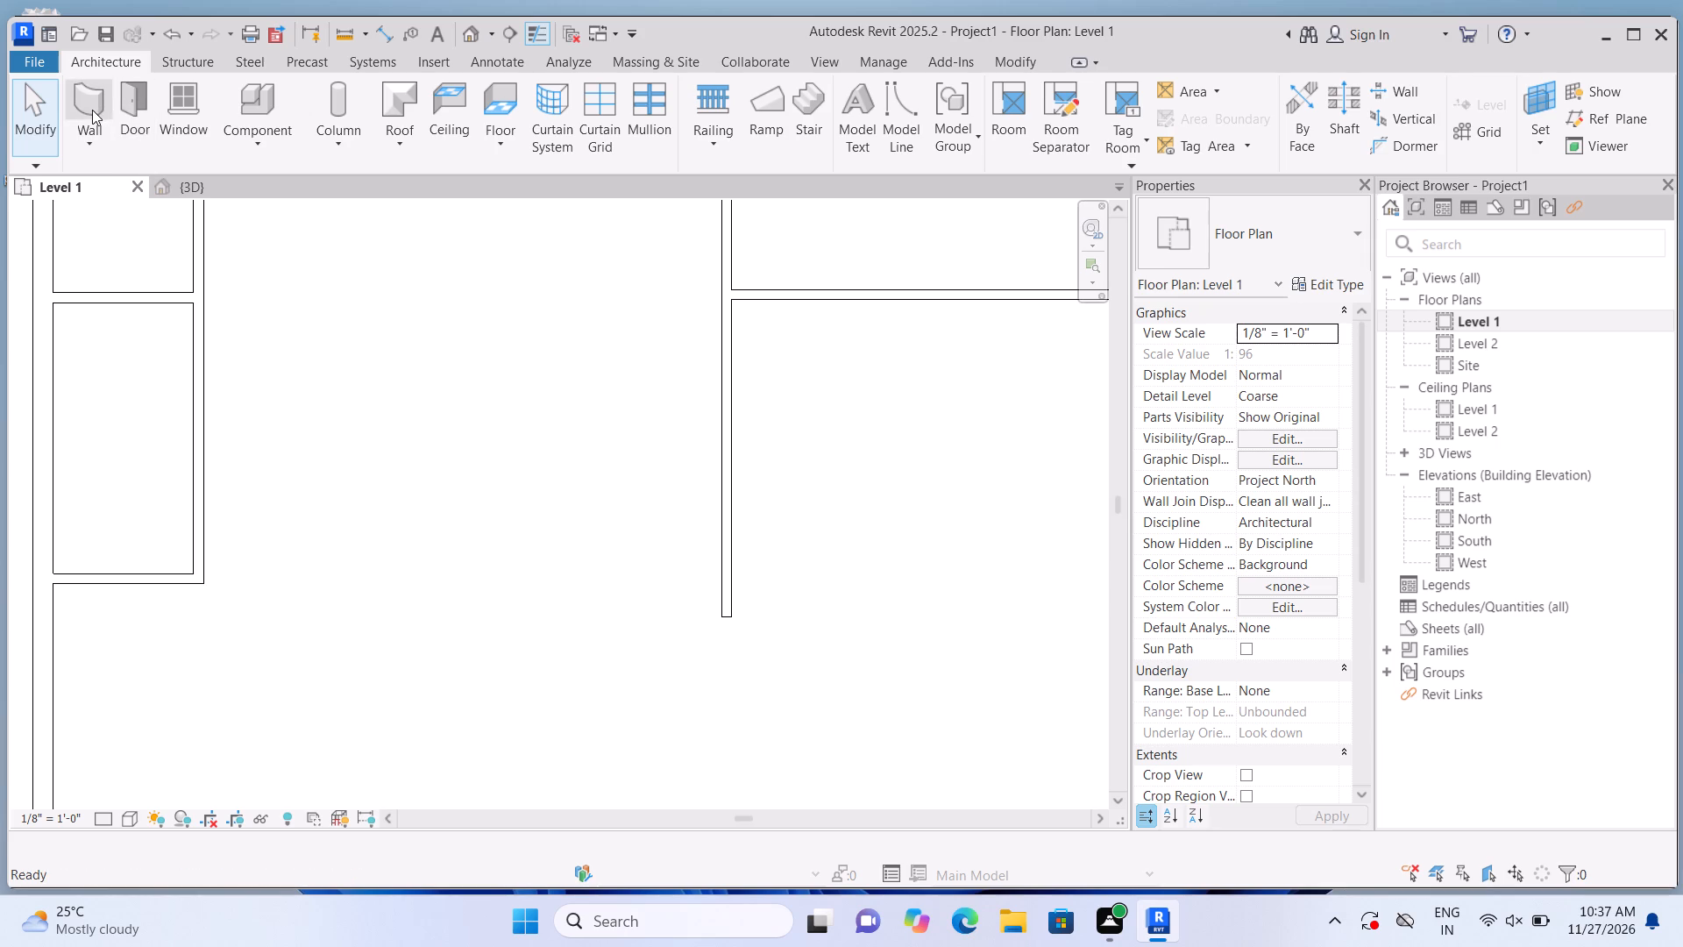
left_click(1246, 121)
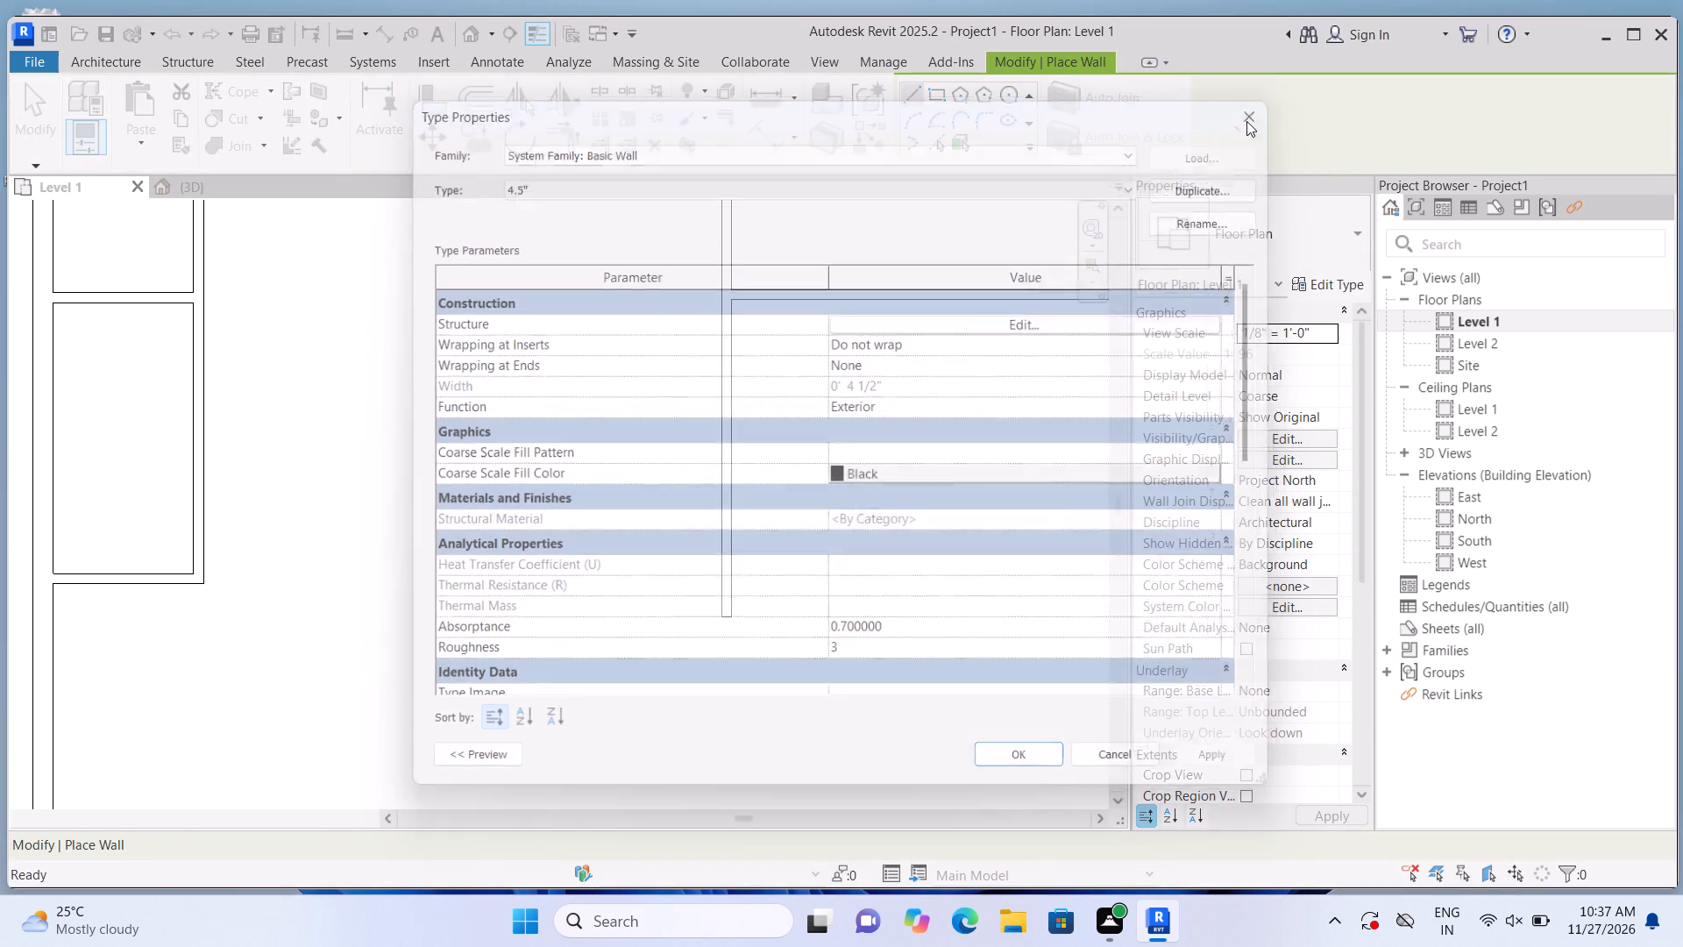
left_click(721, 616)
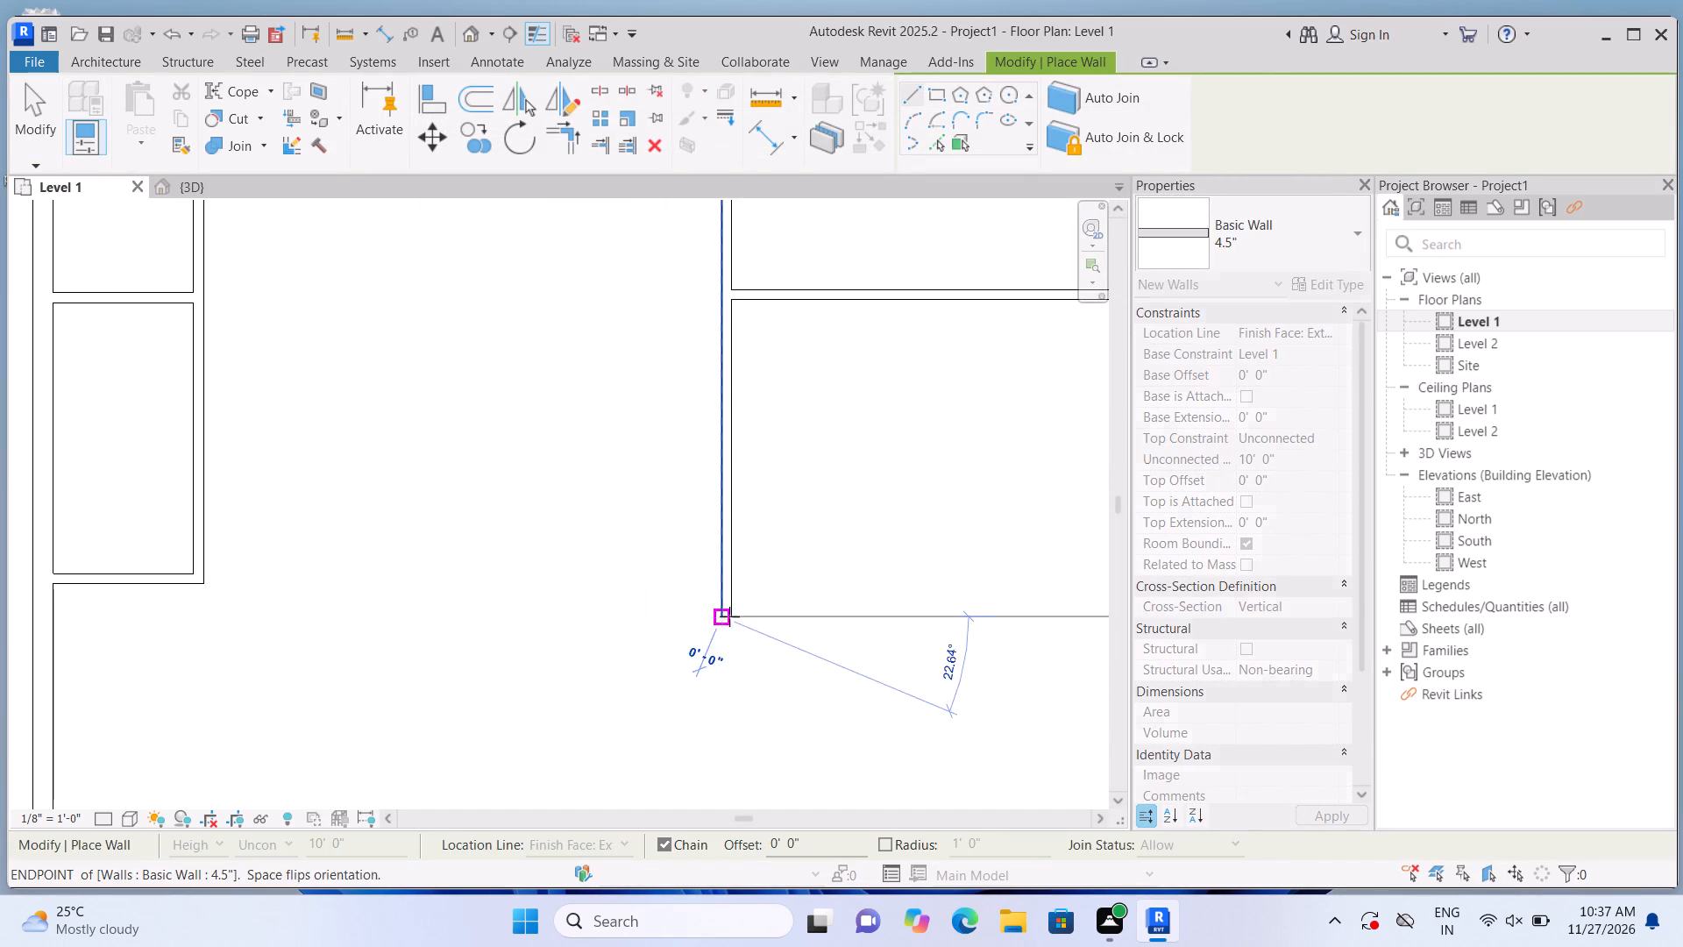
scroll(914, 599, "down", 4)
scroll(963, 620, "up", 5)
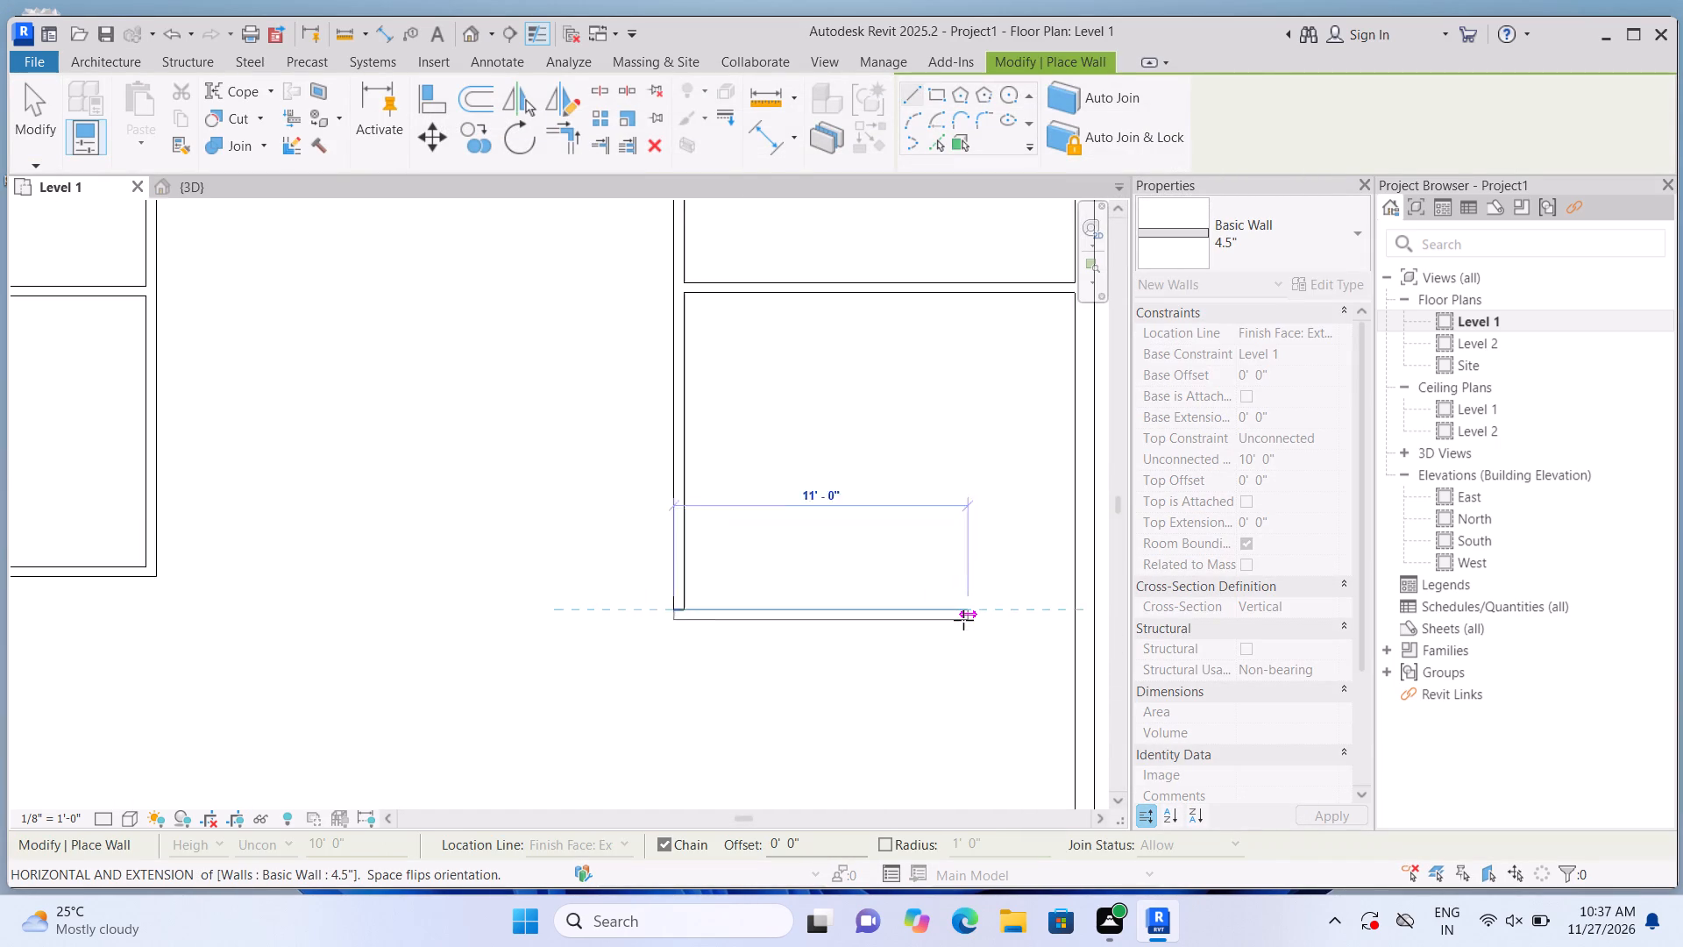
left_click(1098, 619)
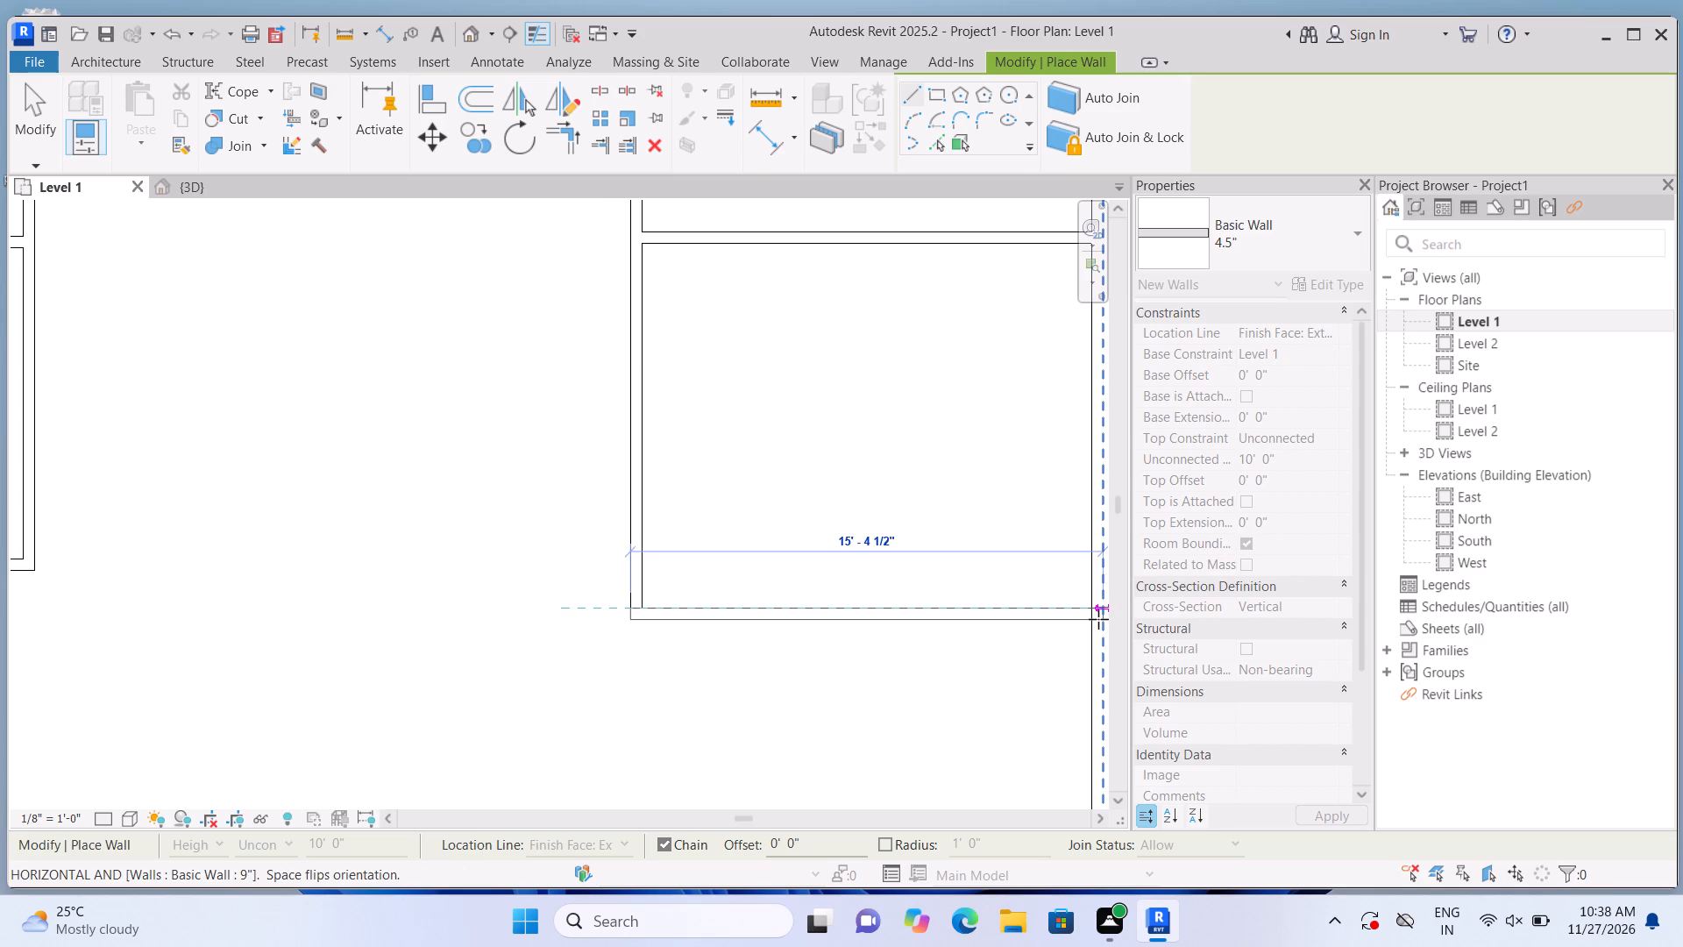
key("Escape")
scroll(892, 516, "down", 3)
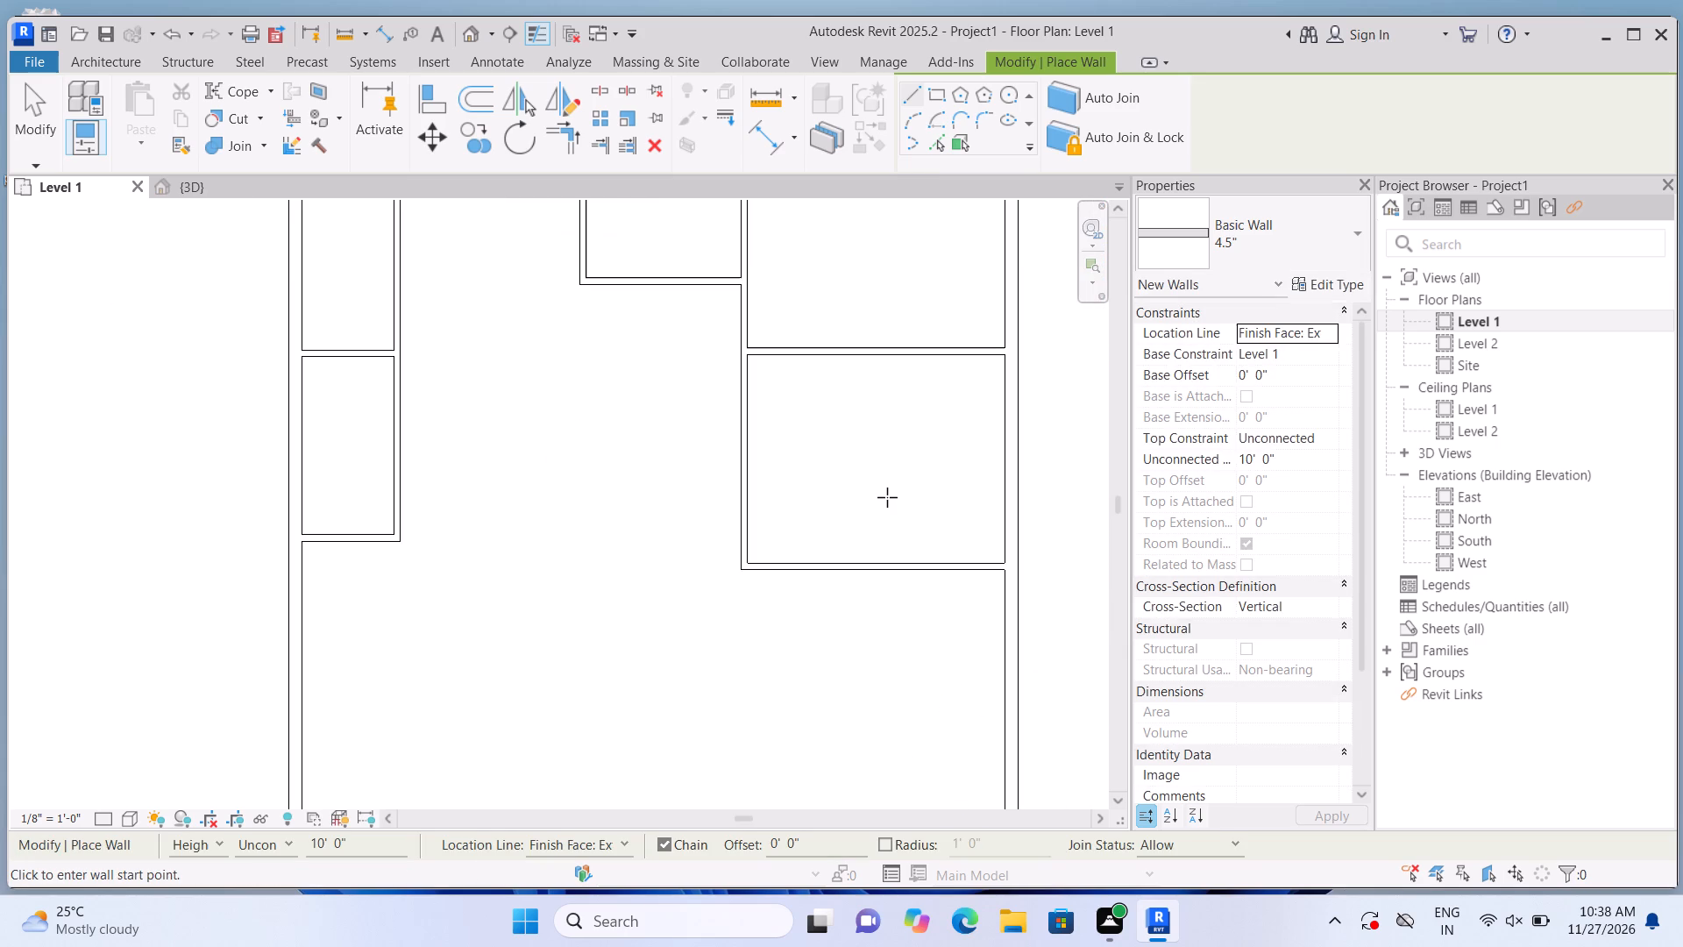
Enclose a third room along the east wall with flipped 4.5" walls, running 12' south from the second room's southwest corner and closing east.
scroll(887, 497, "down", 3)
scroll(598, 590, "up", 2)
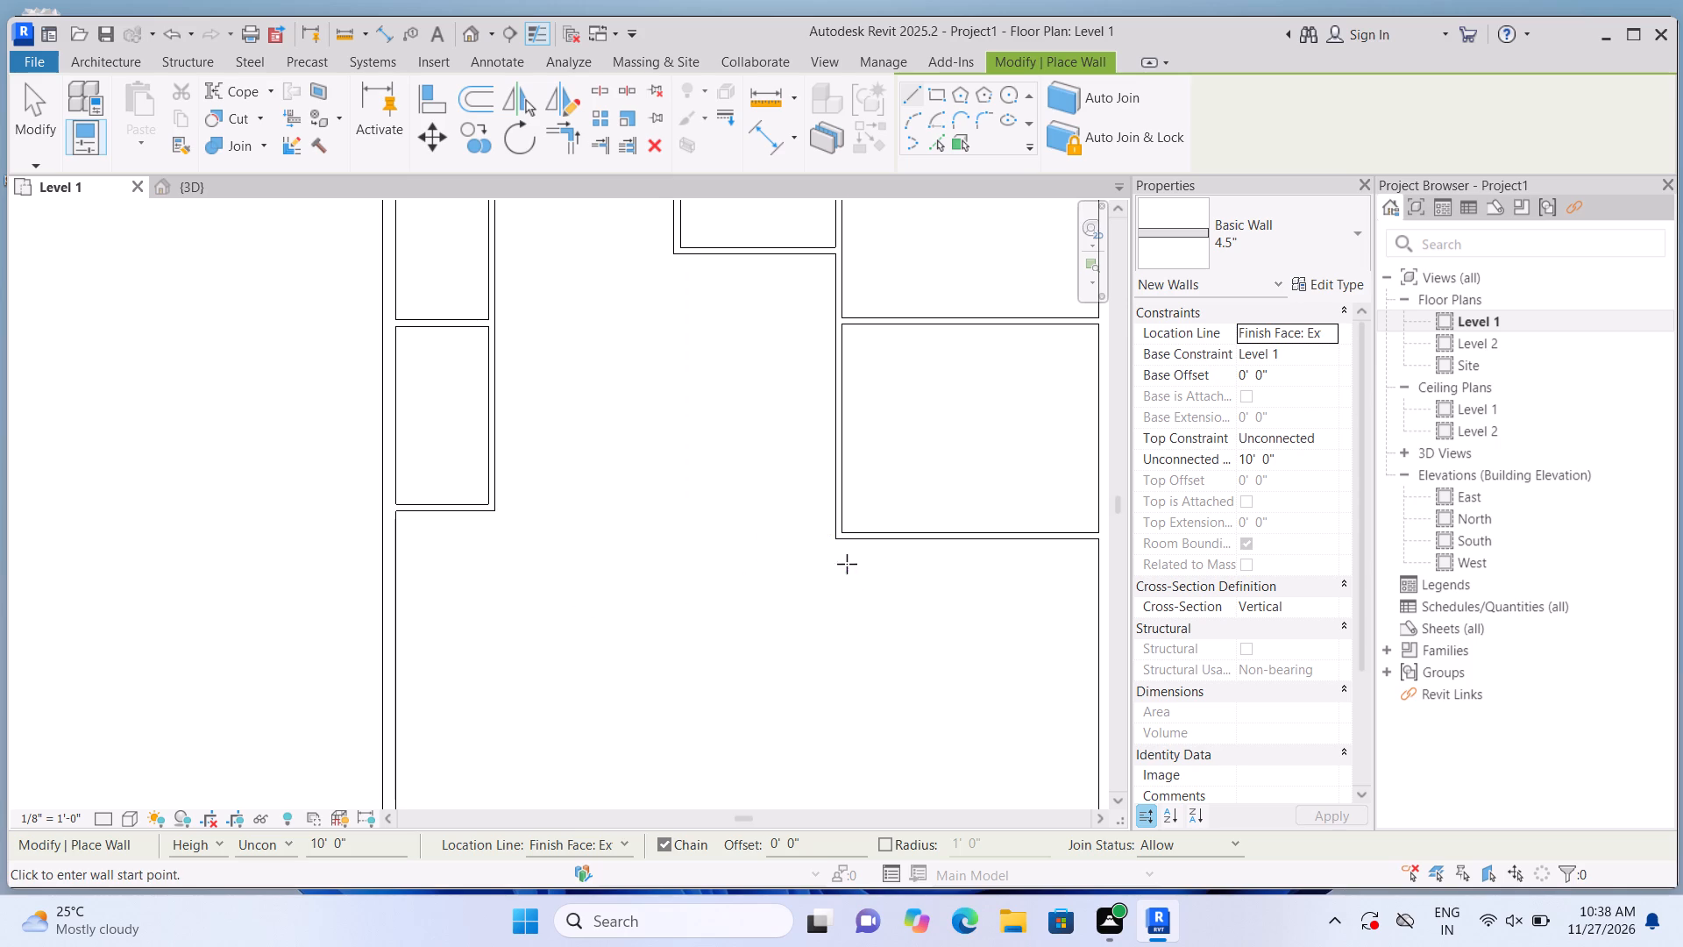
left_click(834, 540)
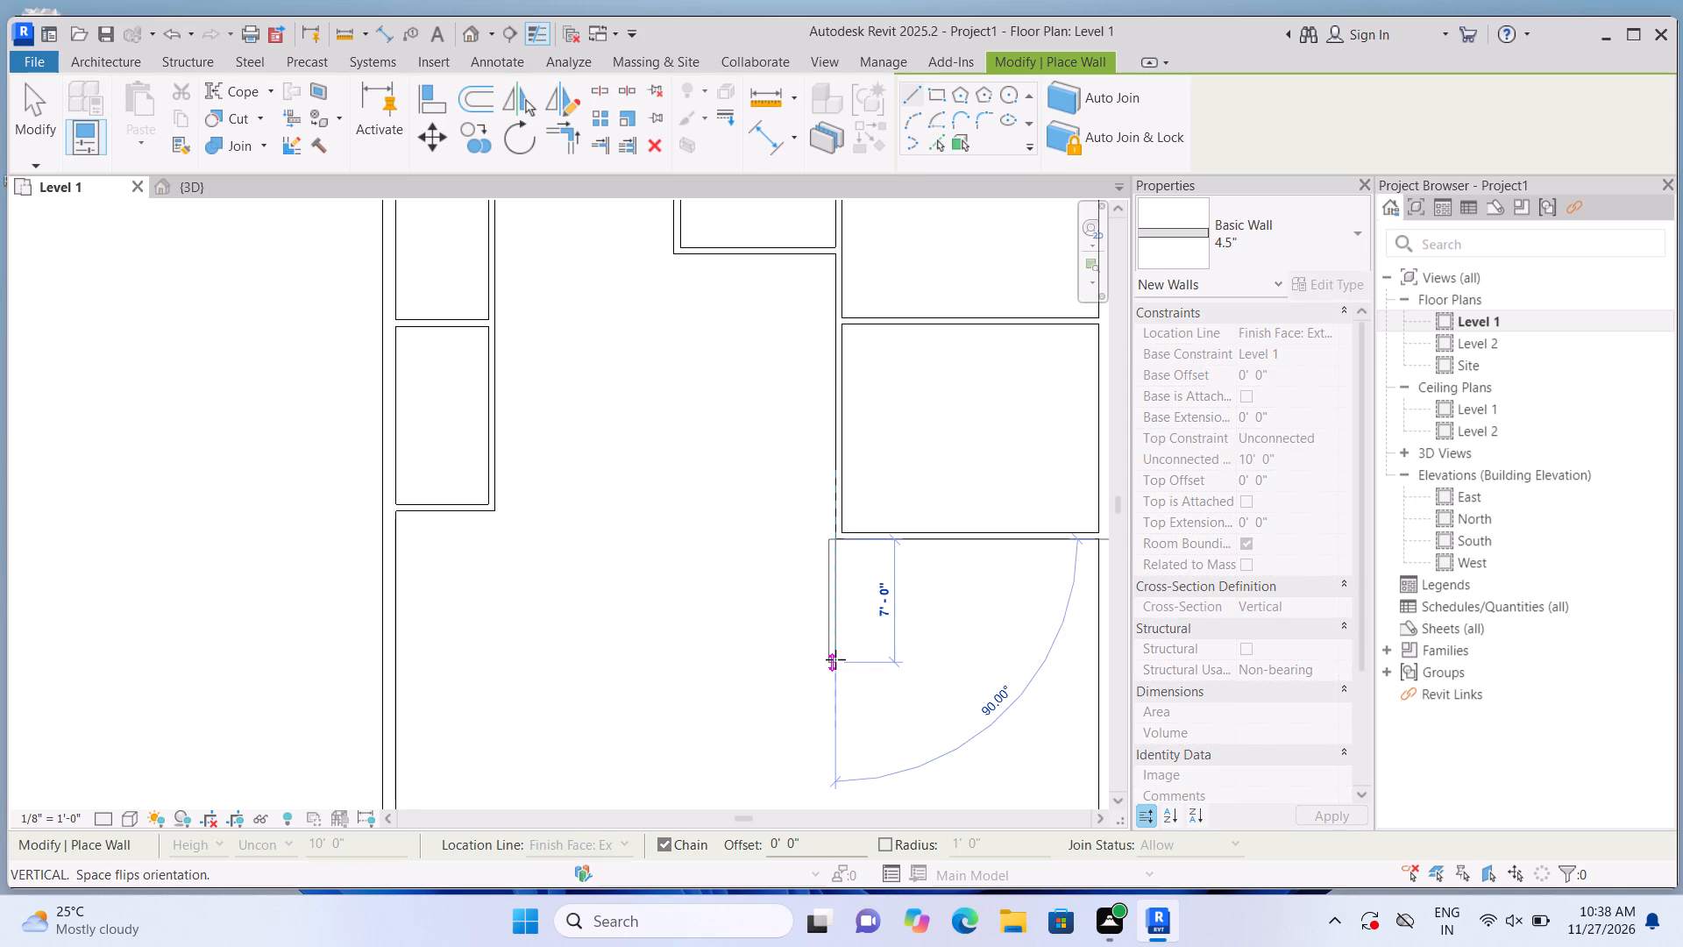
key("space")
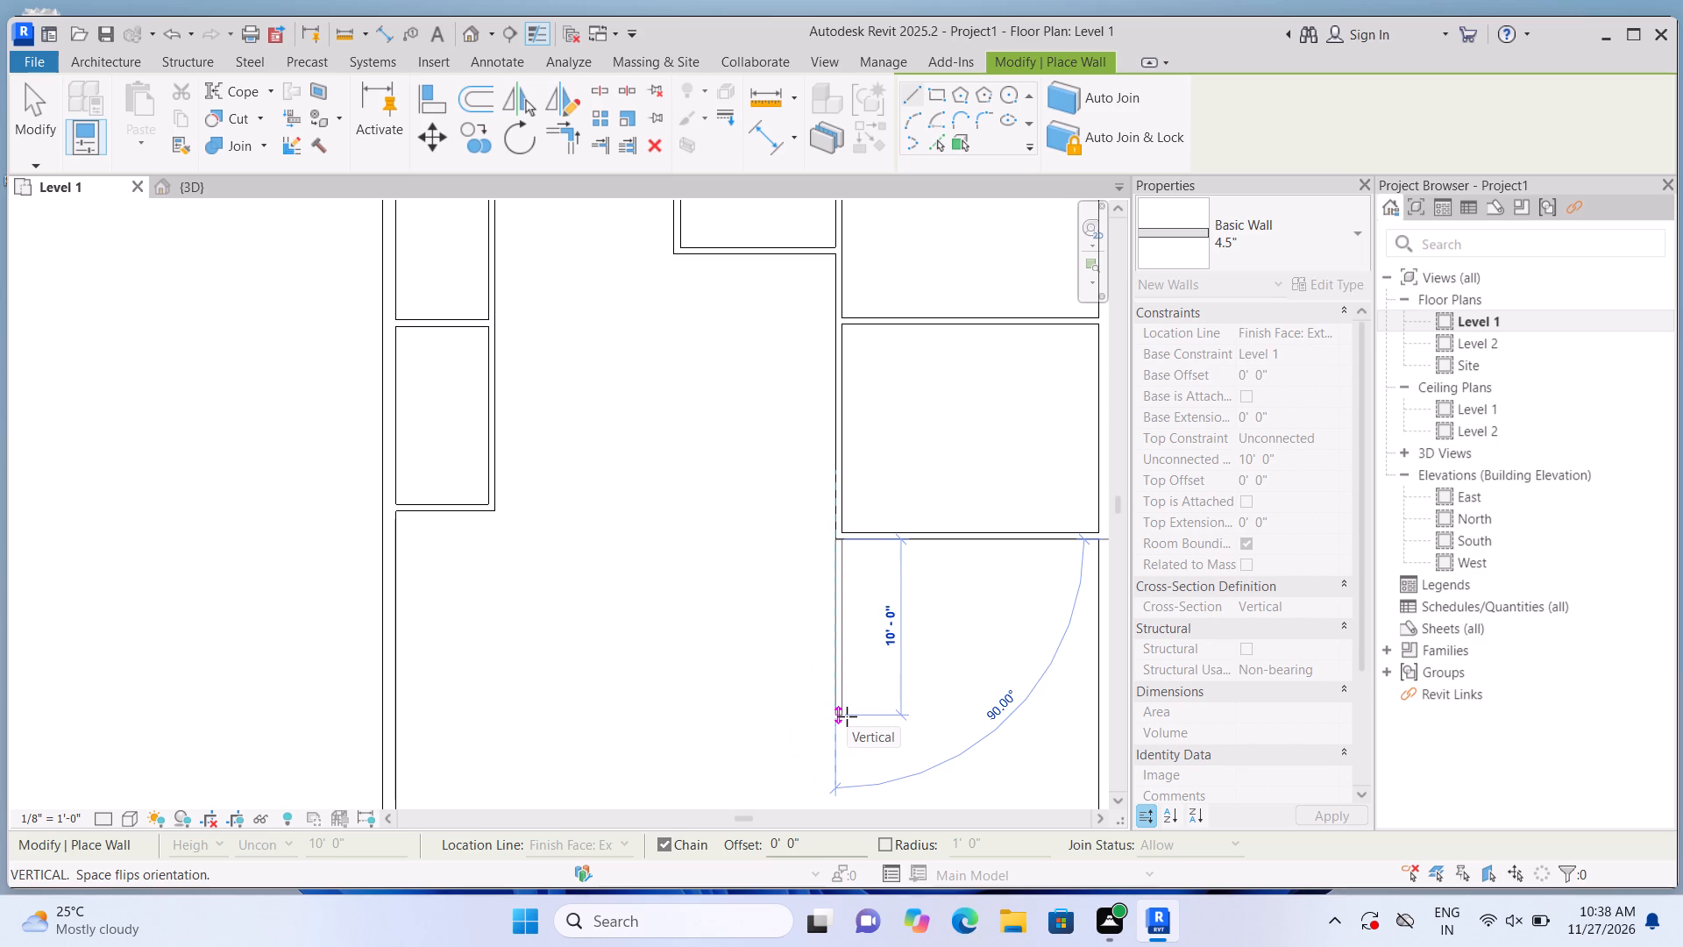
type("12'")
key("Return")
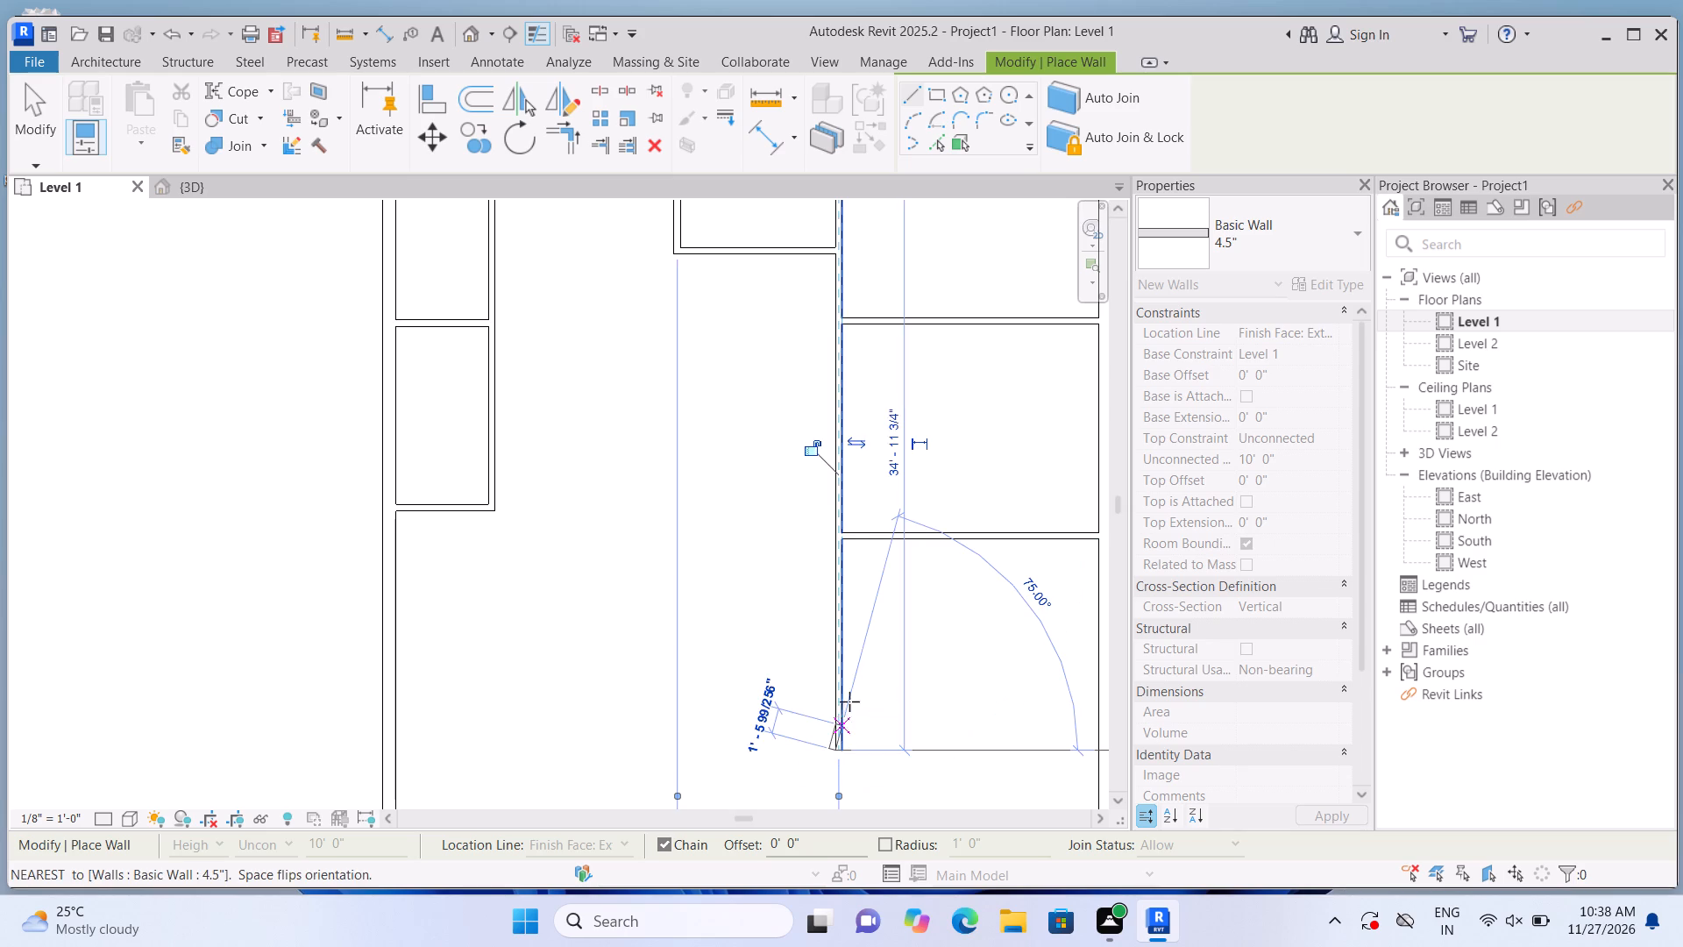
scroll(915, 603, "down", 5)
scroll(964, 676, "up", 2)
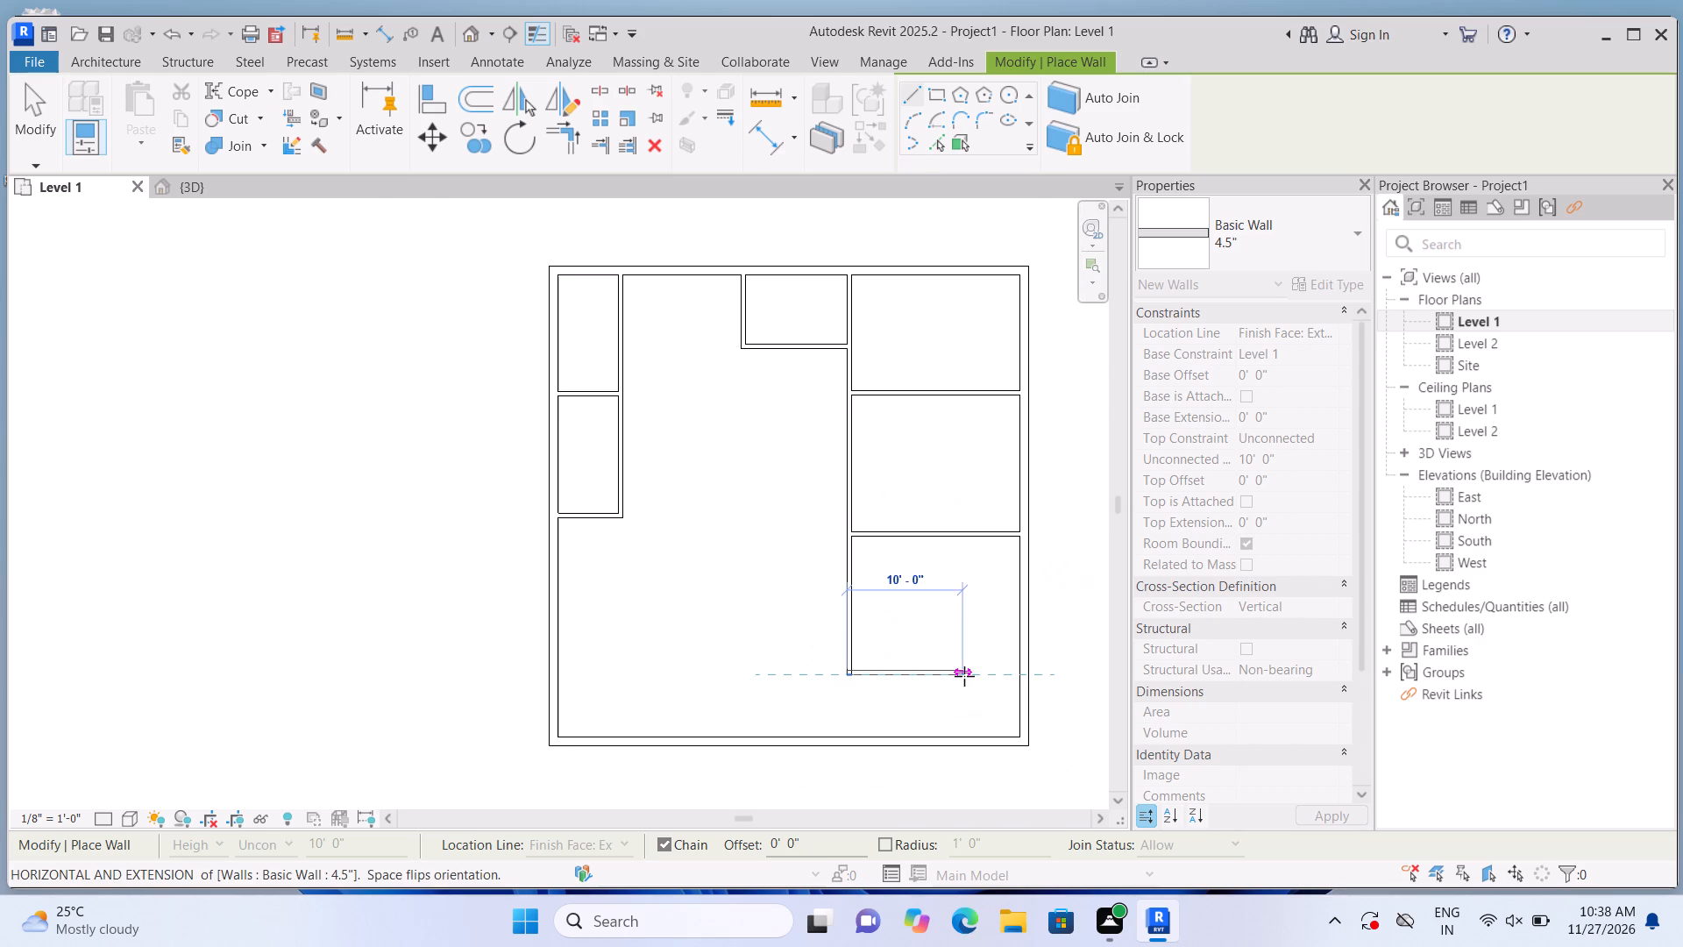
scroll(964, 676, "up", 5)
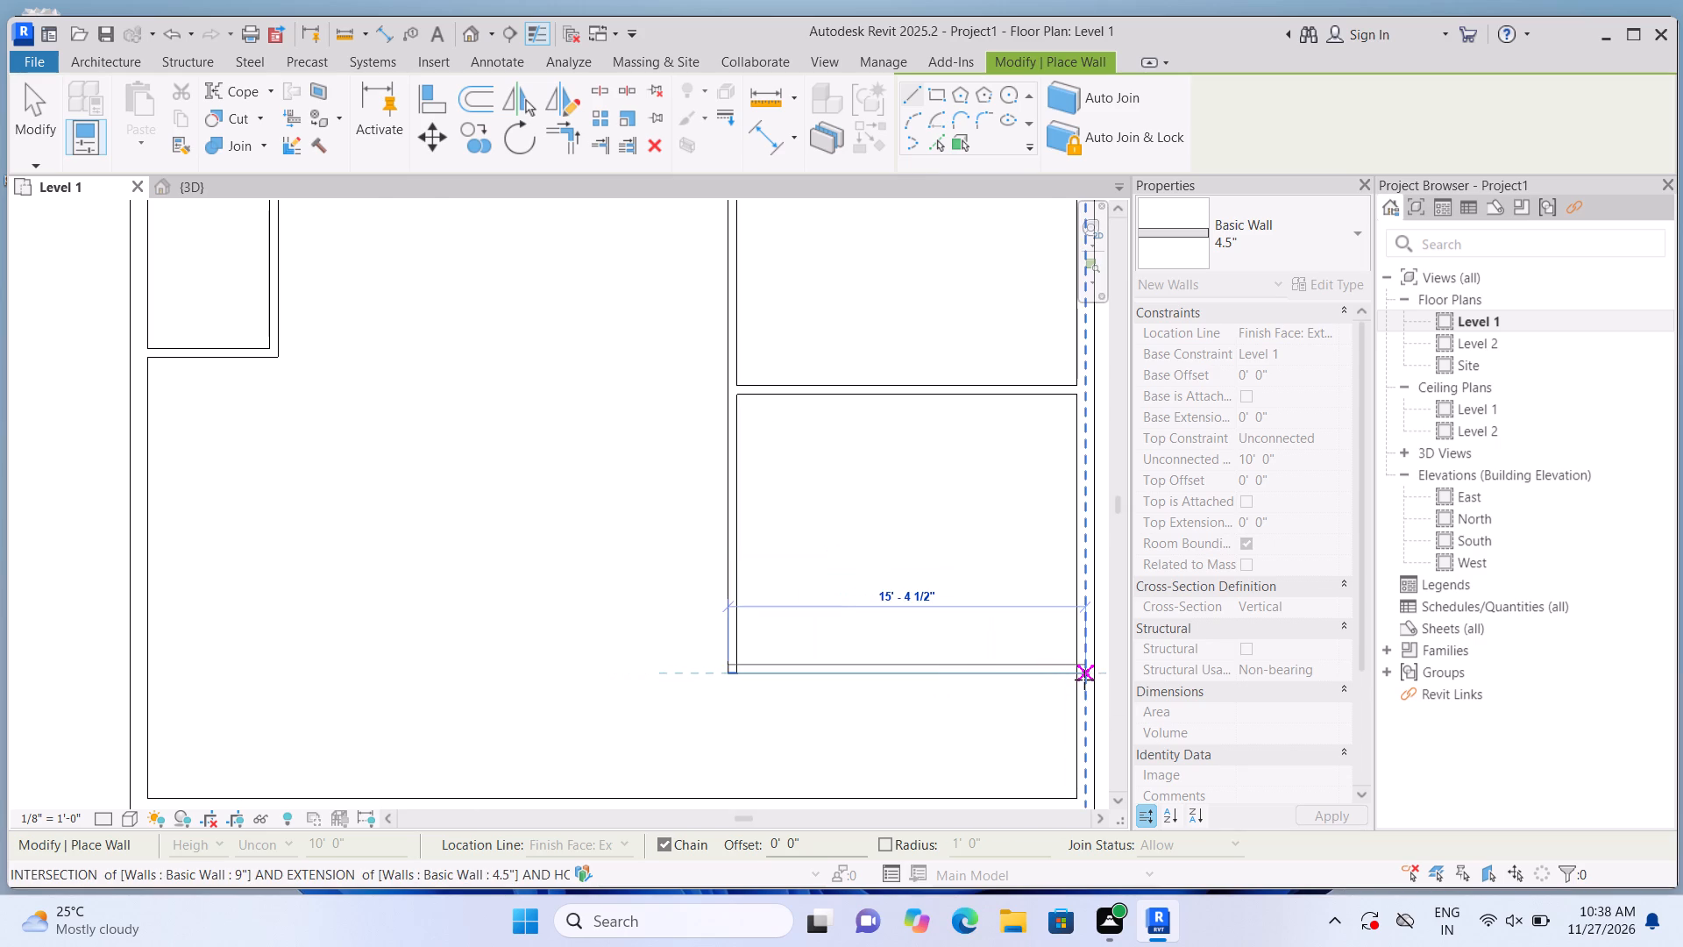
left_click(1084, 680)
key("Escape")
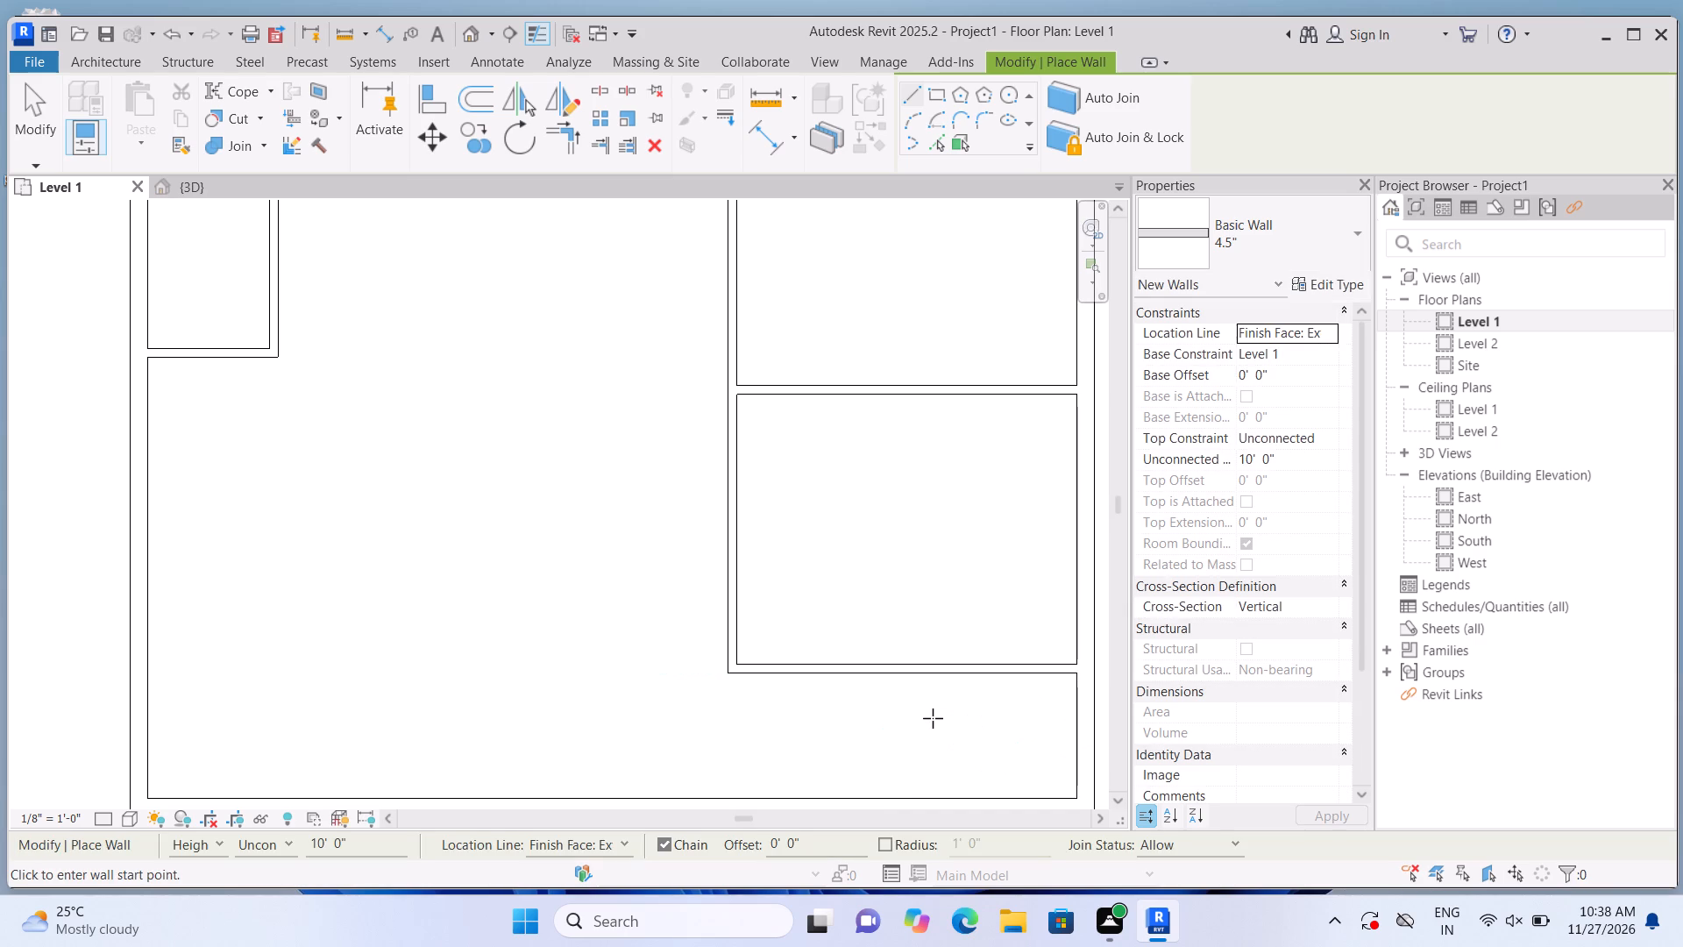
Draw a flipped 4.5" wall from the third east room's southwest corner south to the 9" south exterior wall.
scroll(723, 803, "up", 1)
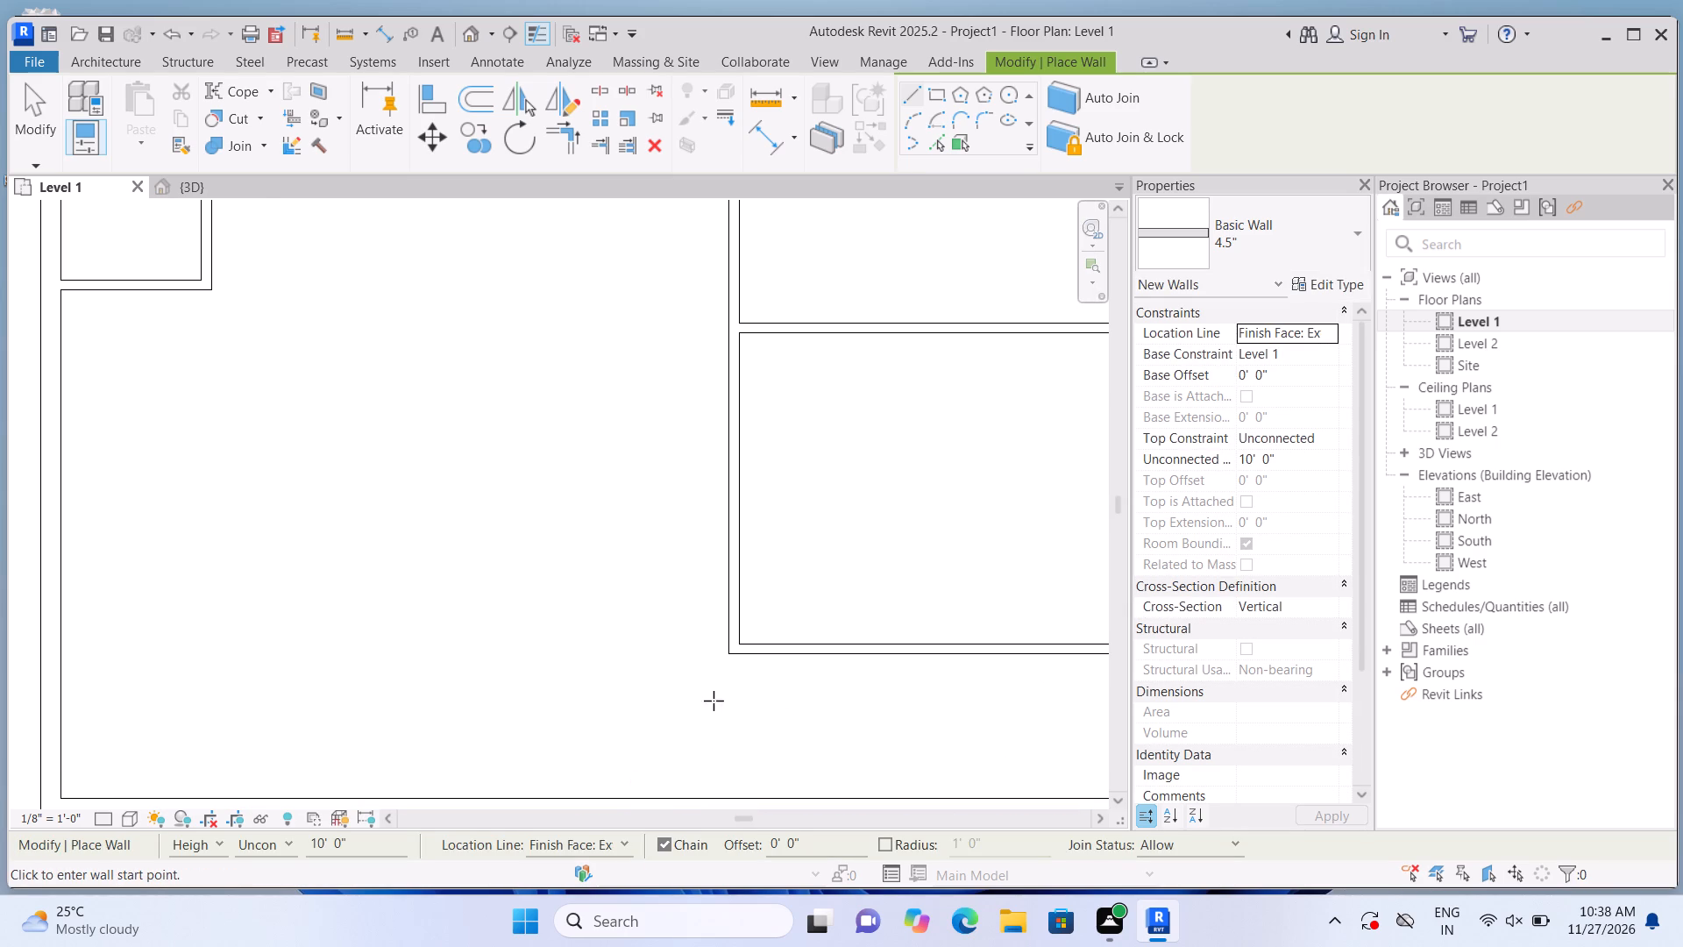
left_click(730, 652)
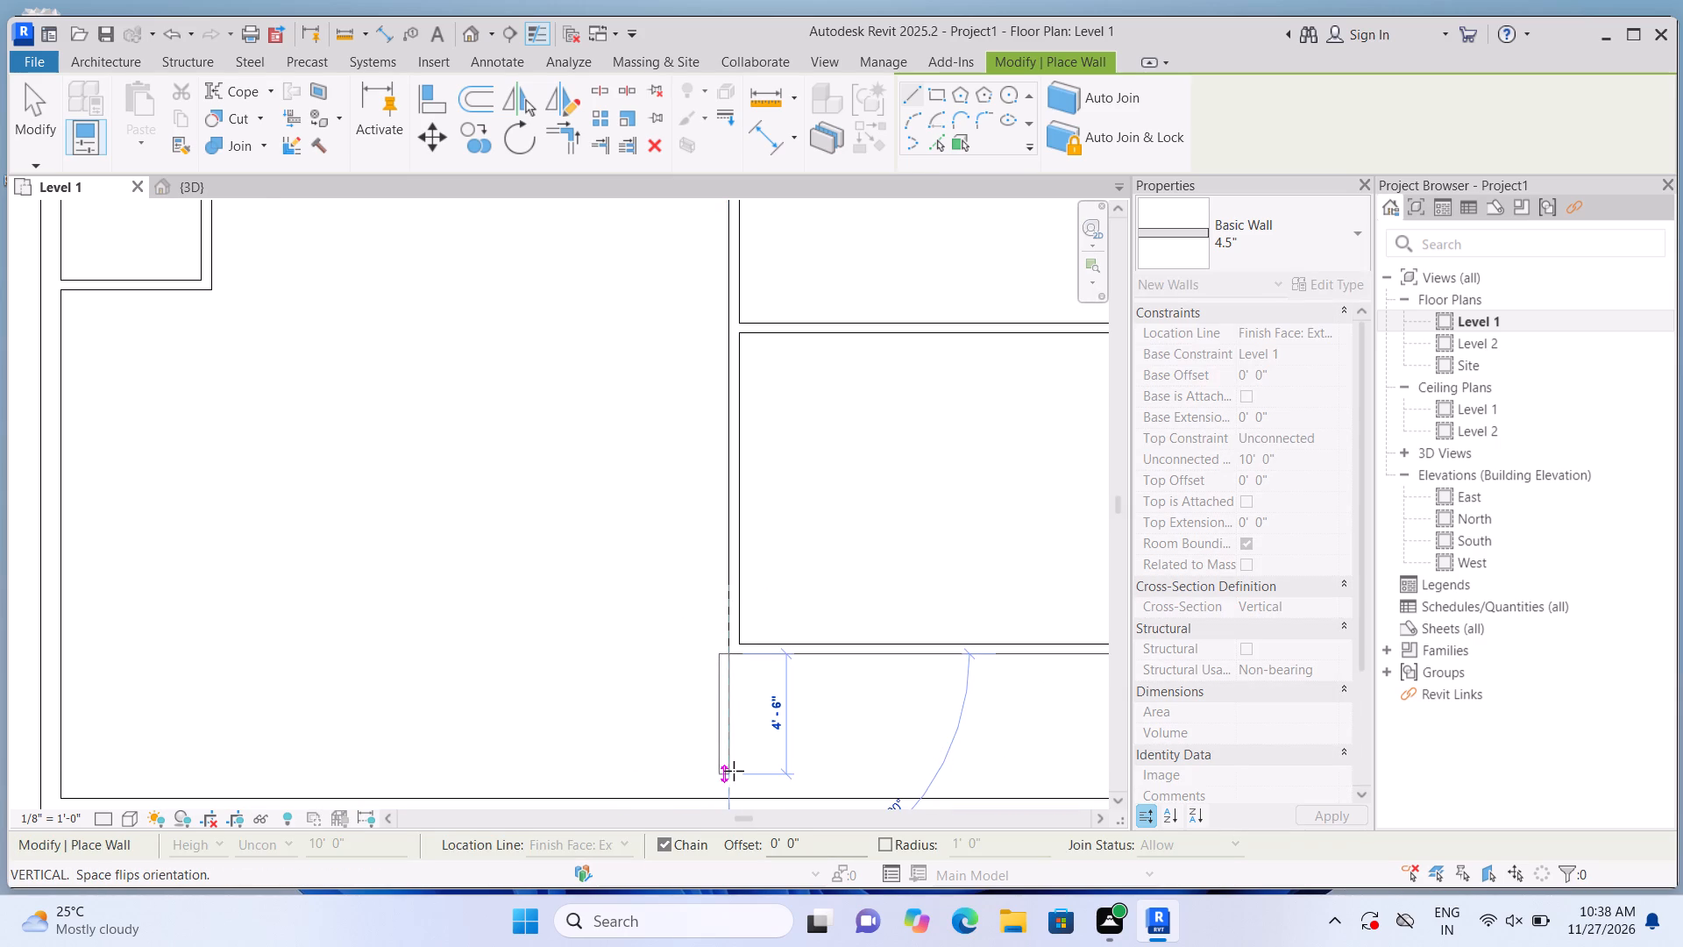
key("space")
scroll(729, 761, "down", 2)
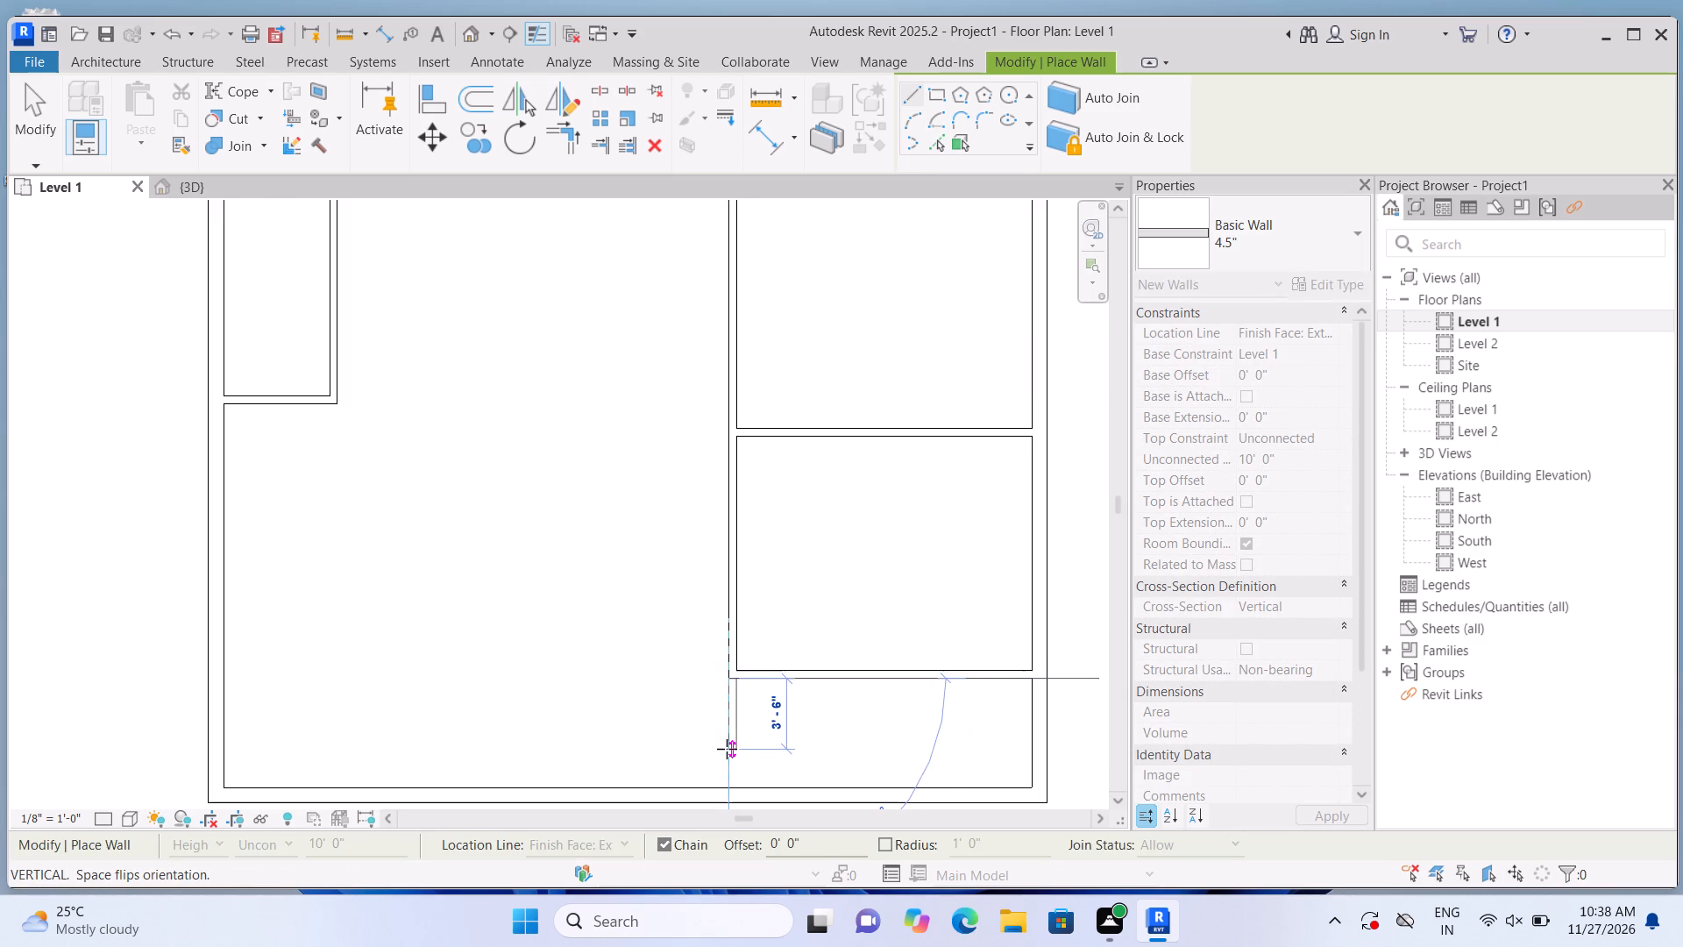
left_click(733, 793)
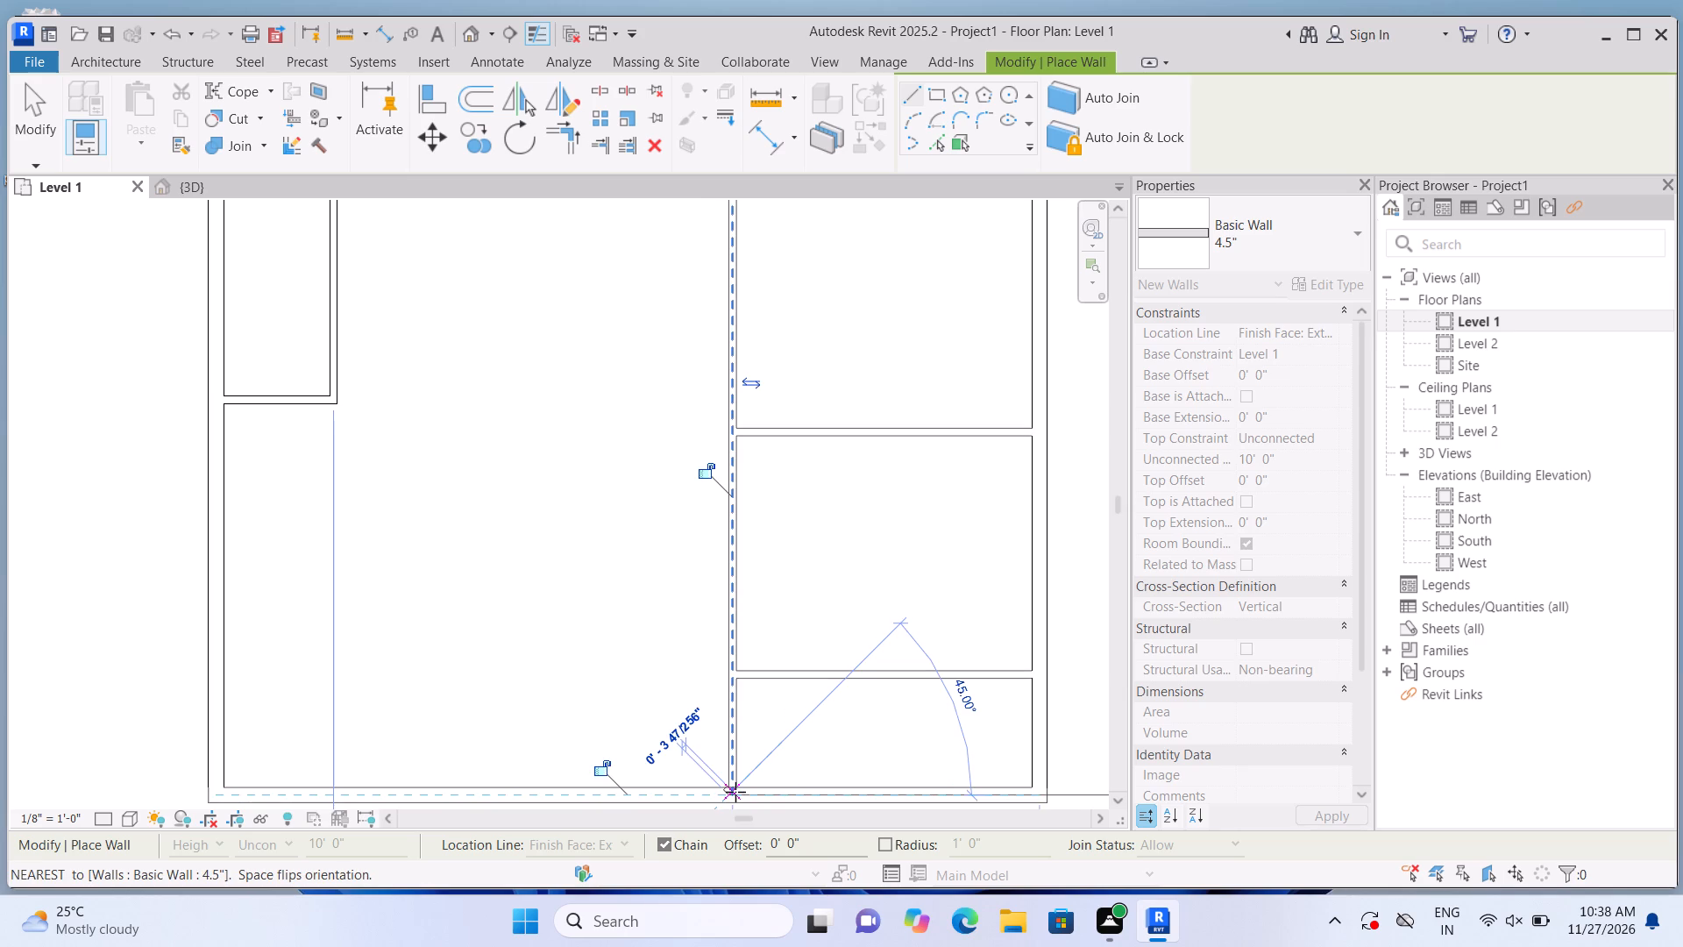
key("Escape")
Draw a flipped 4.5" wall from the southeast corner of the second west-side room east to the long north-south partition.
scroll(647, 731, "down", 3)
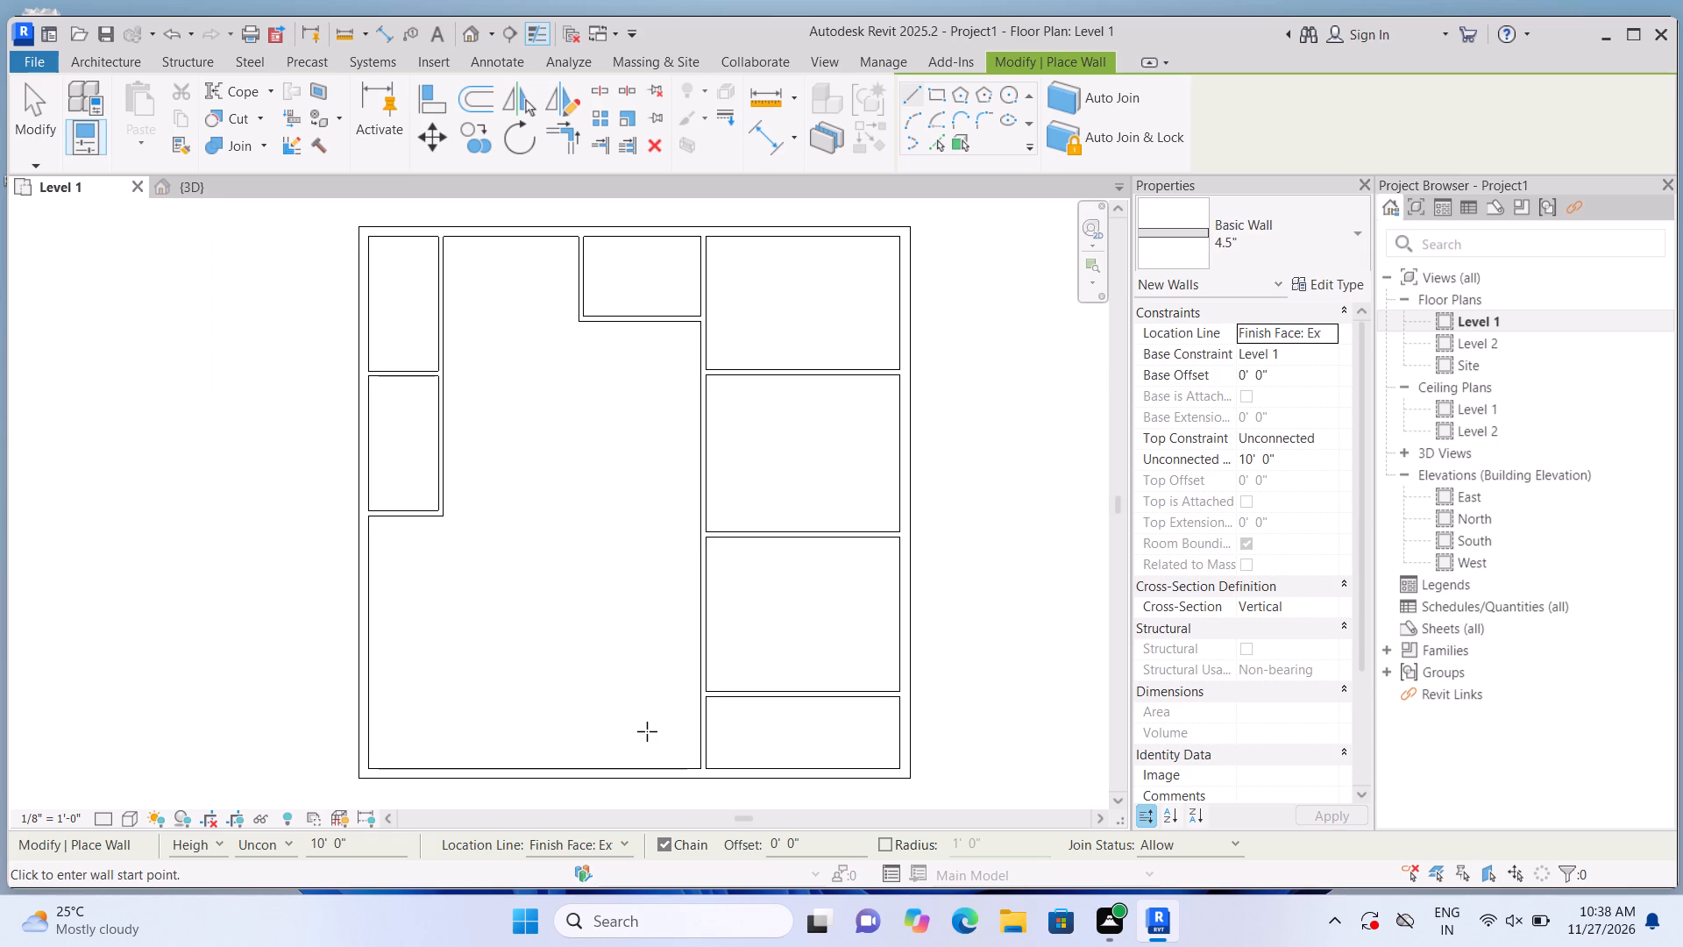
scroll(647, 731, "down", 2)
scroll(636, 741, "up", 1)
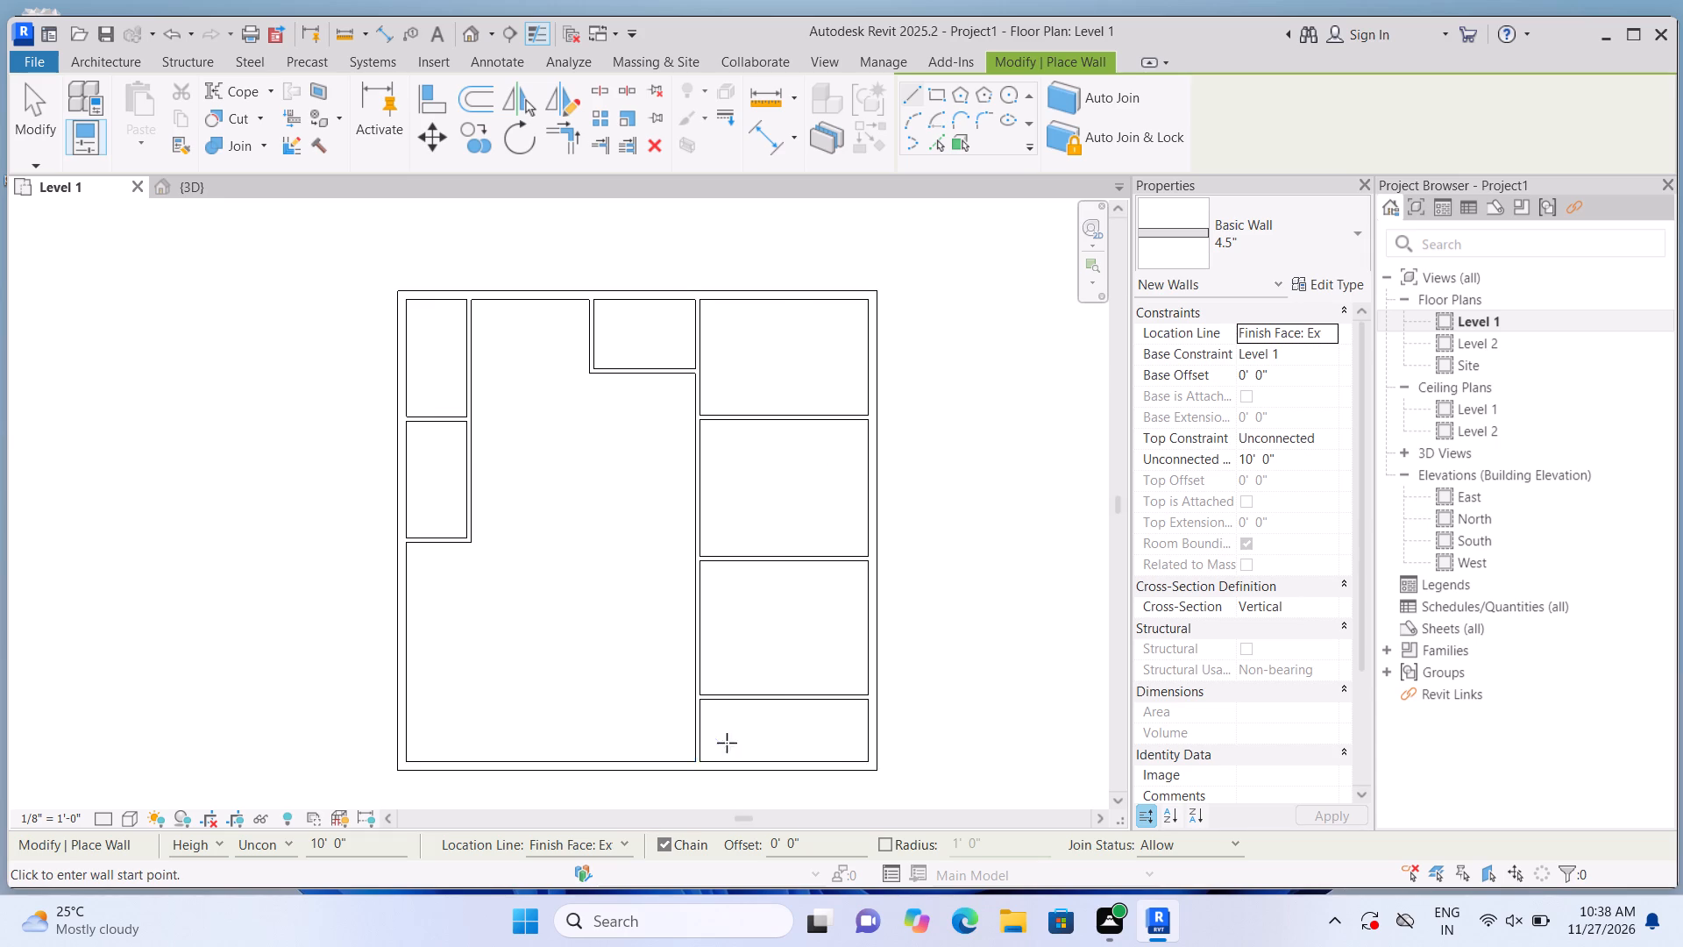
scroll(742, 759, "up", 2)
scroll(739, 757, "down", 1)
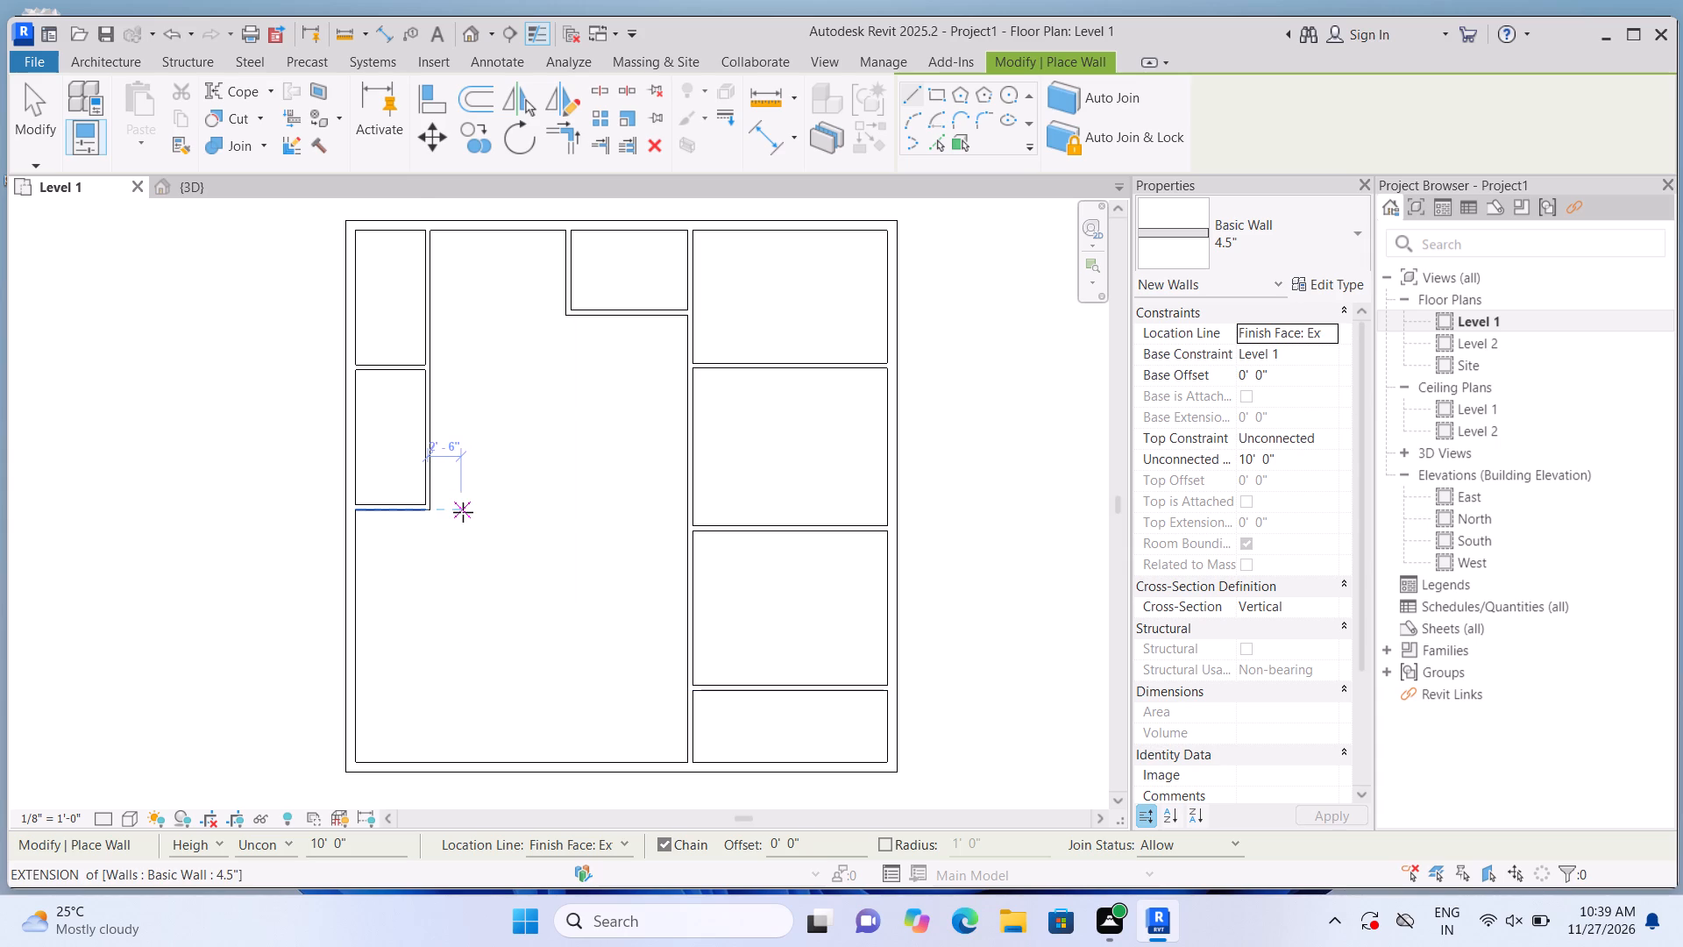
scroll(463, 512, "up", 2)
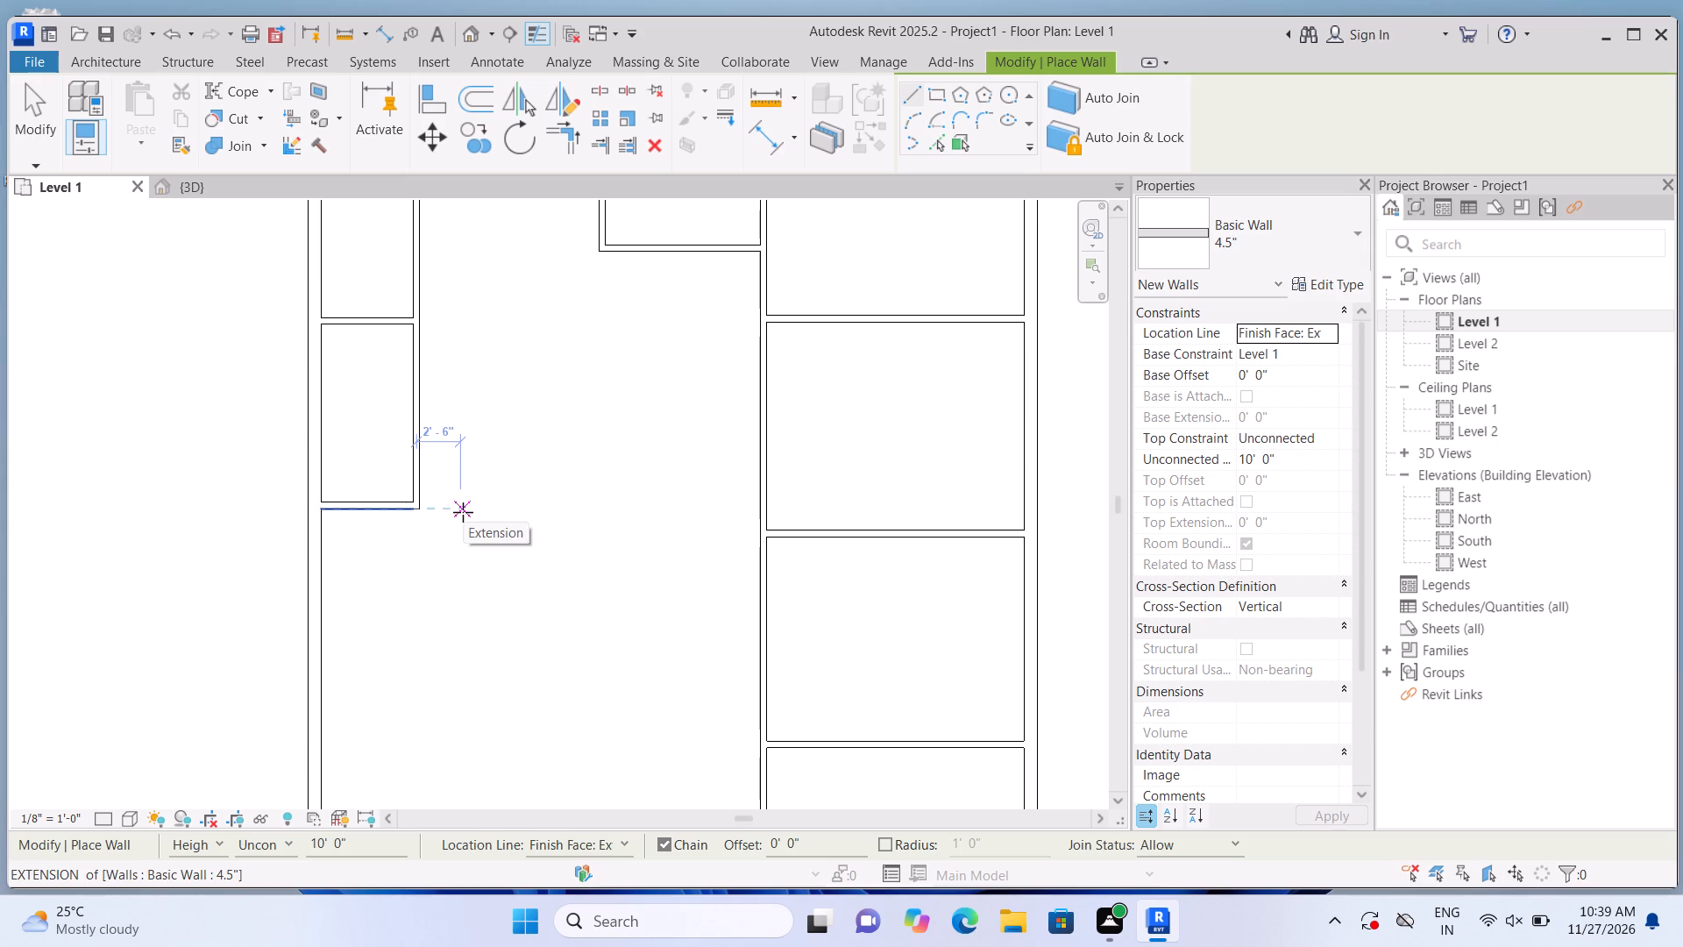
scroll(463, 512, "up", 1)
left_click(410, 516)
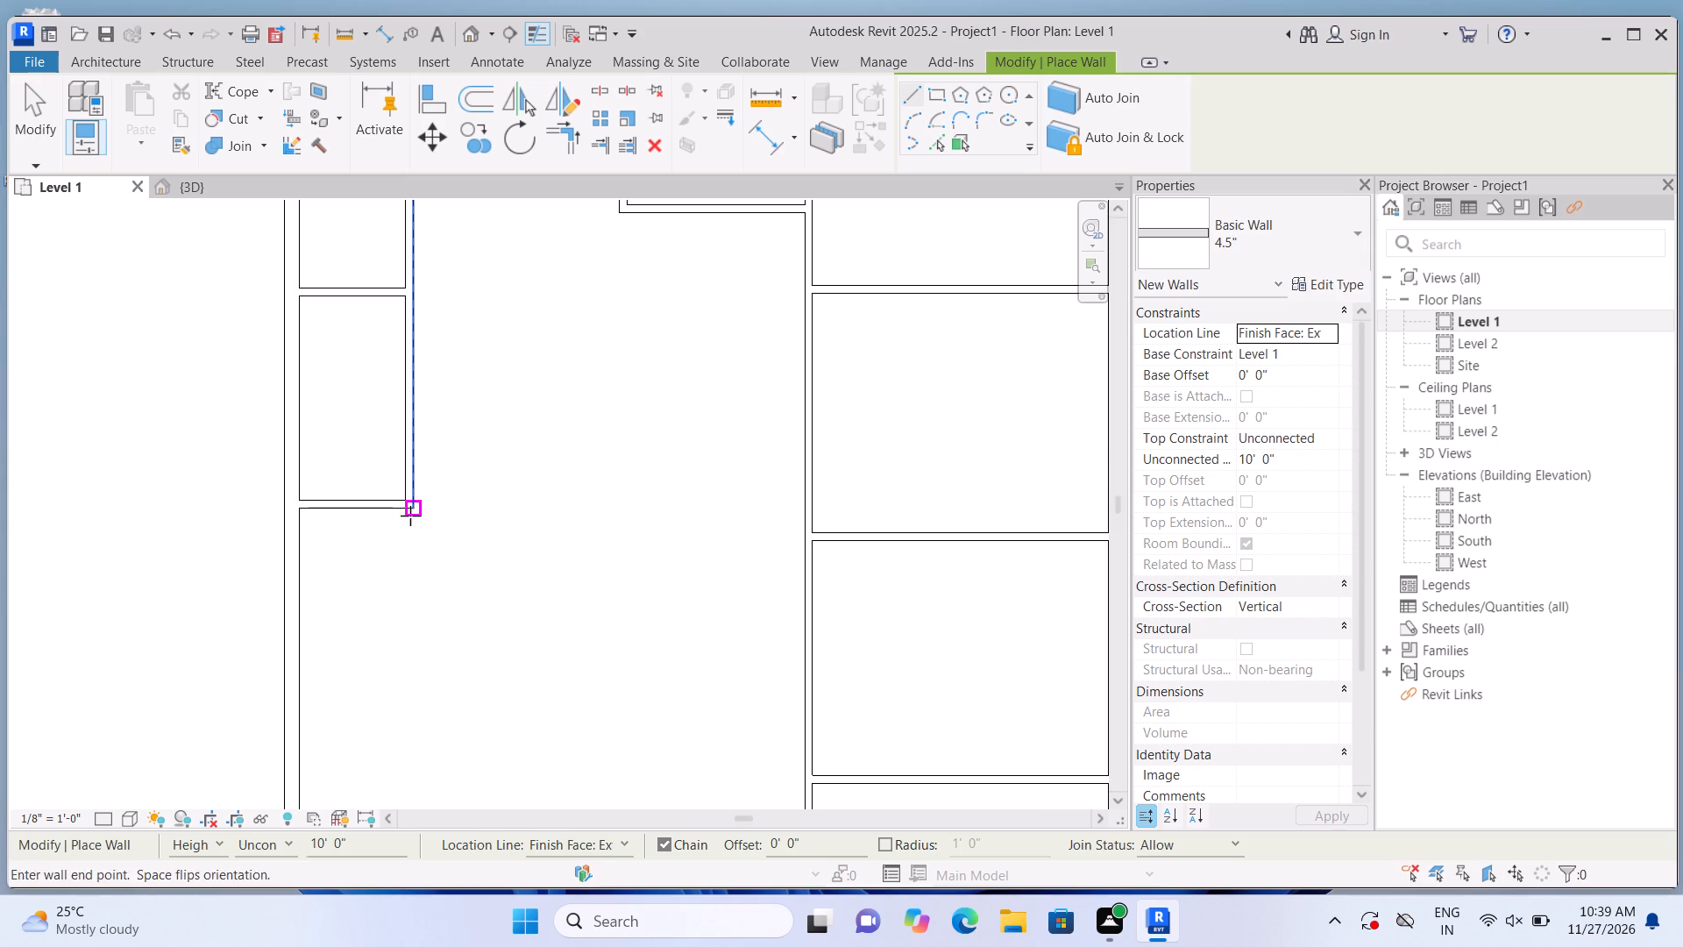
key("space")
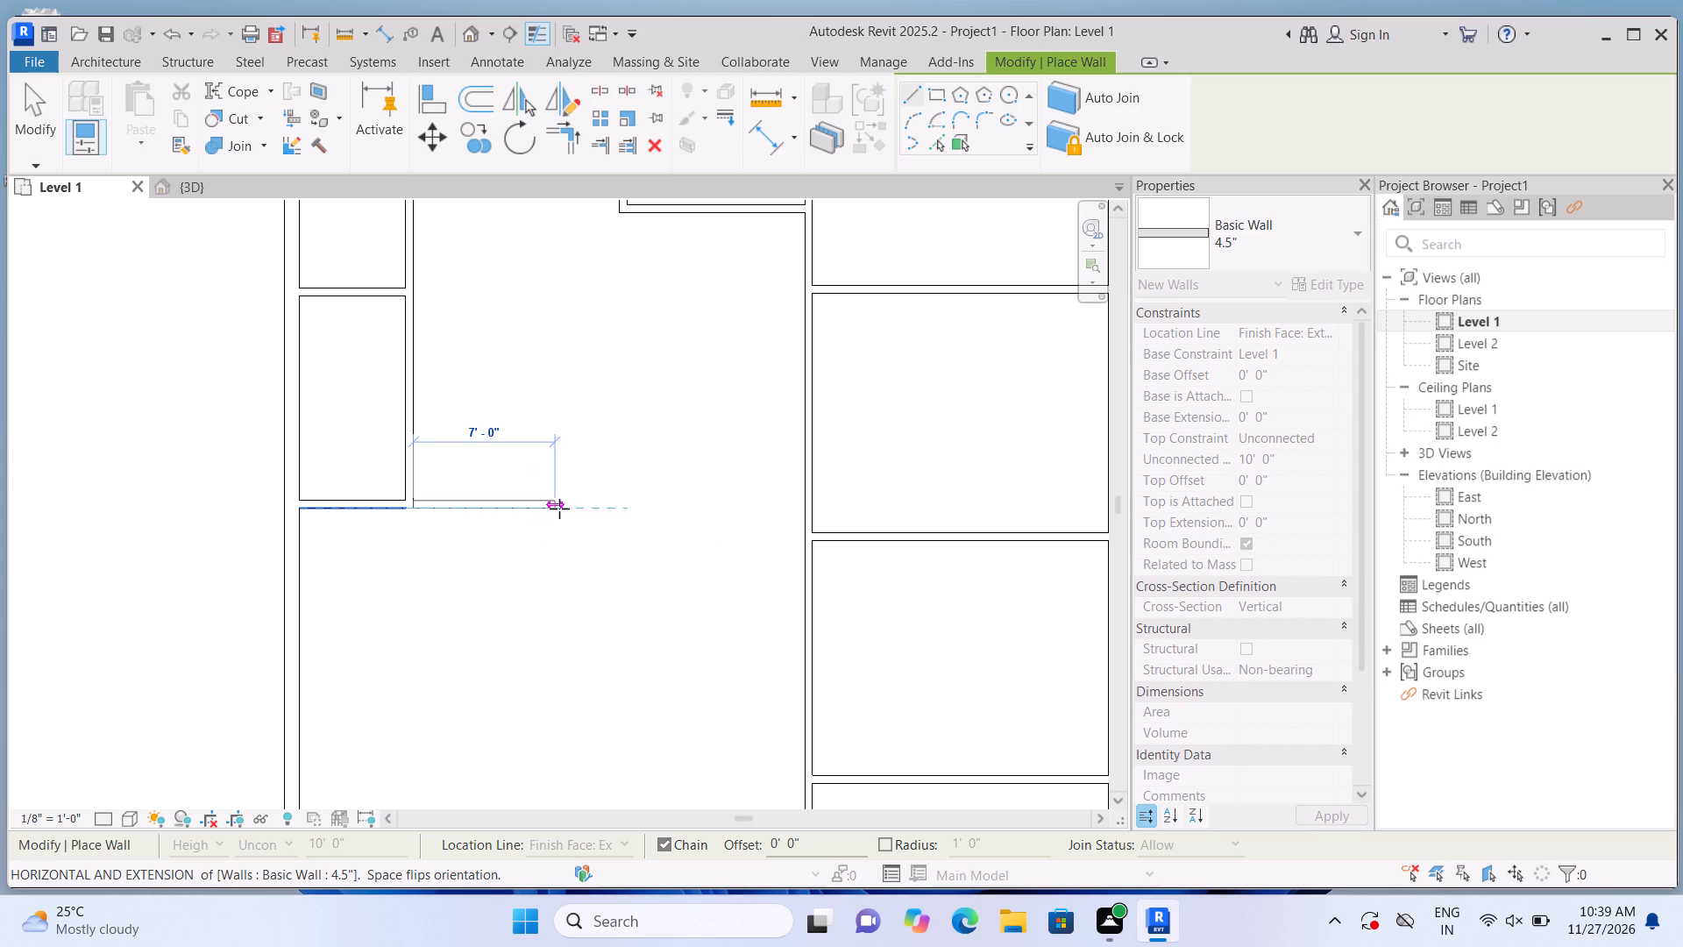
left_click(800, 505)
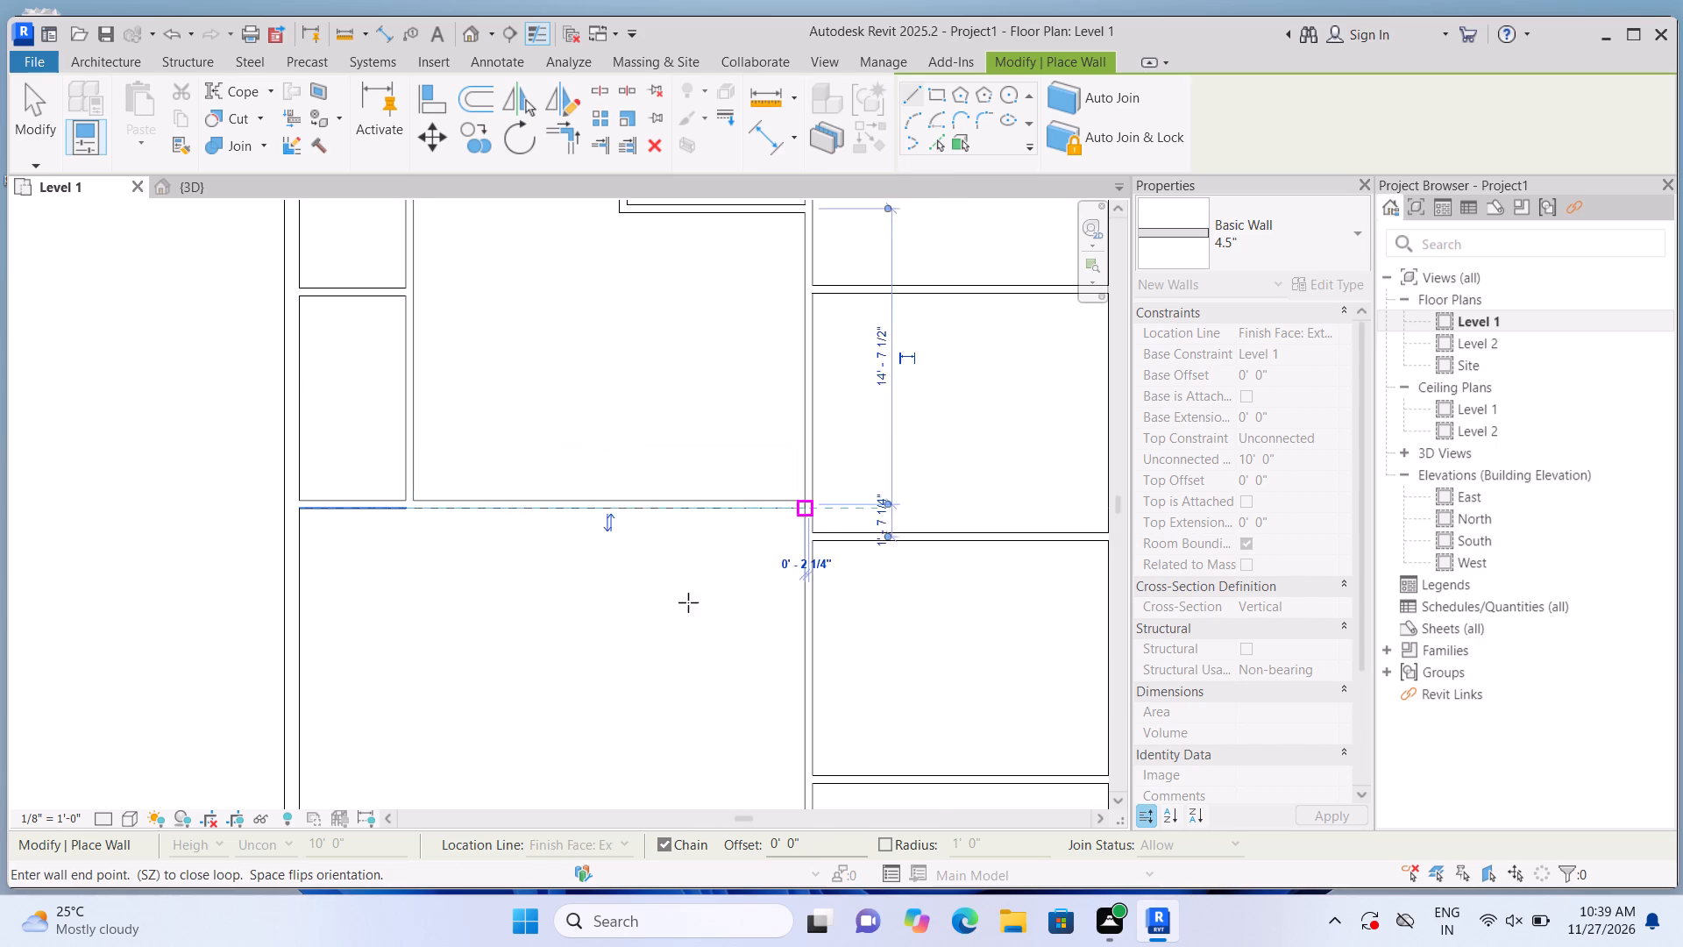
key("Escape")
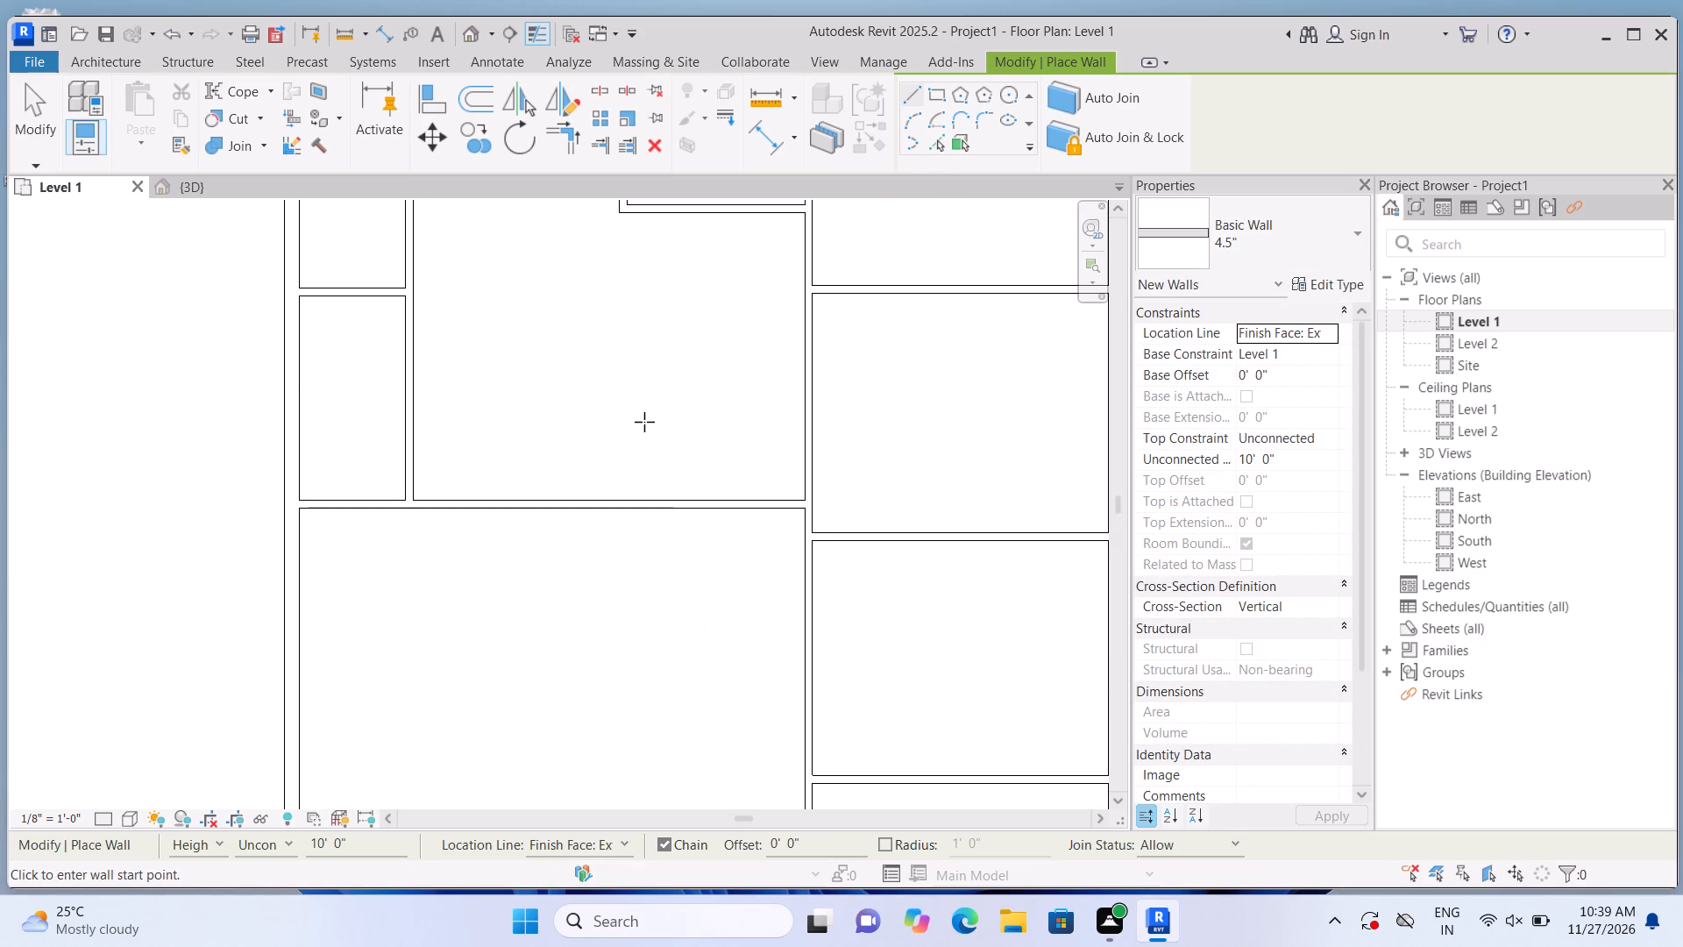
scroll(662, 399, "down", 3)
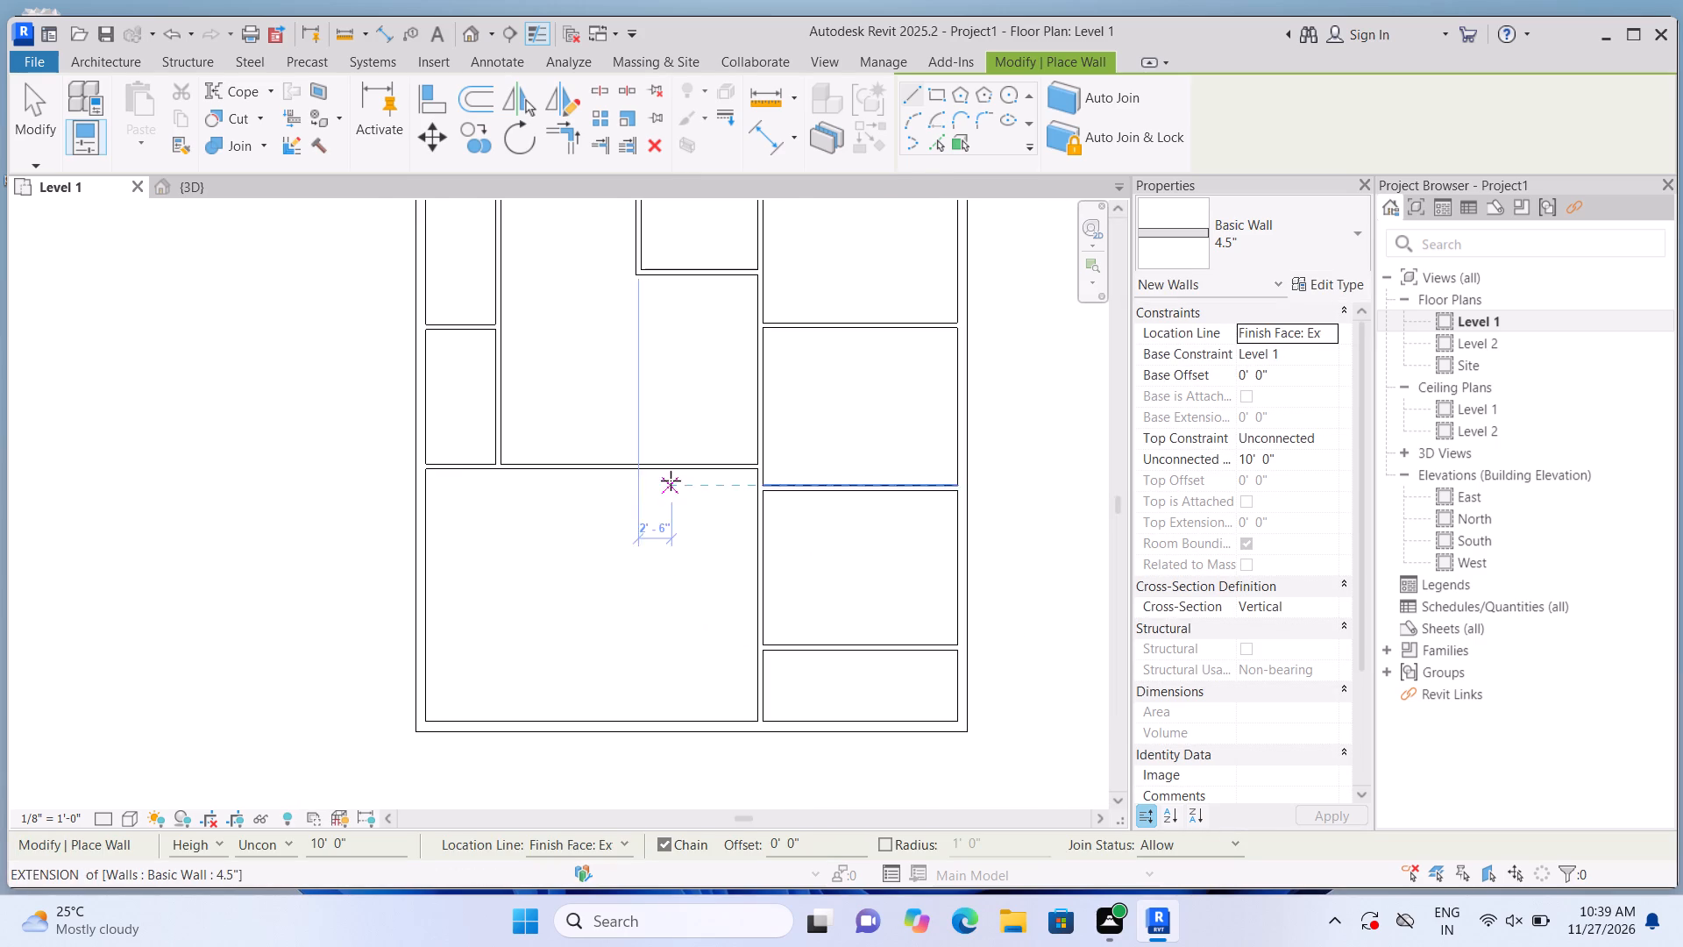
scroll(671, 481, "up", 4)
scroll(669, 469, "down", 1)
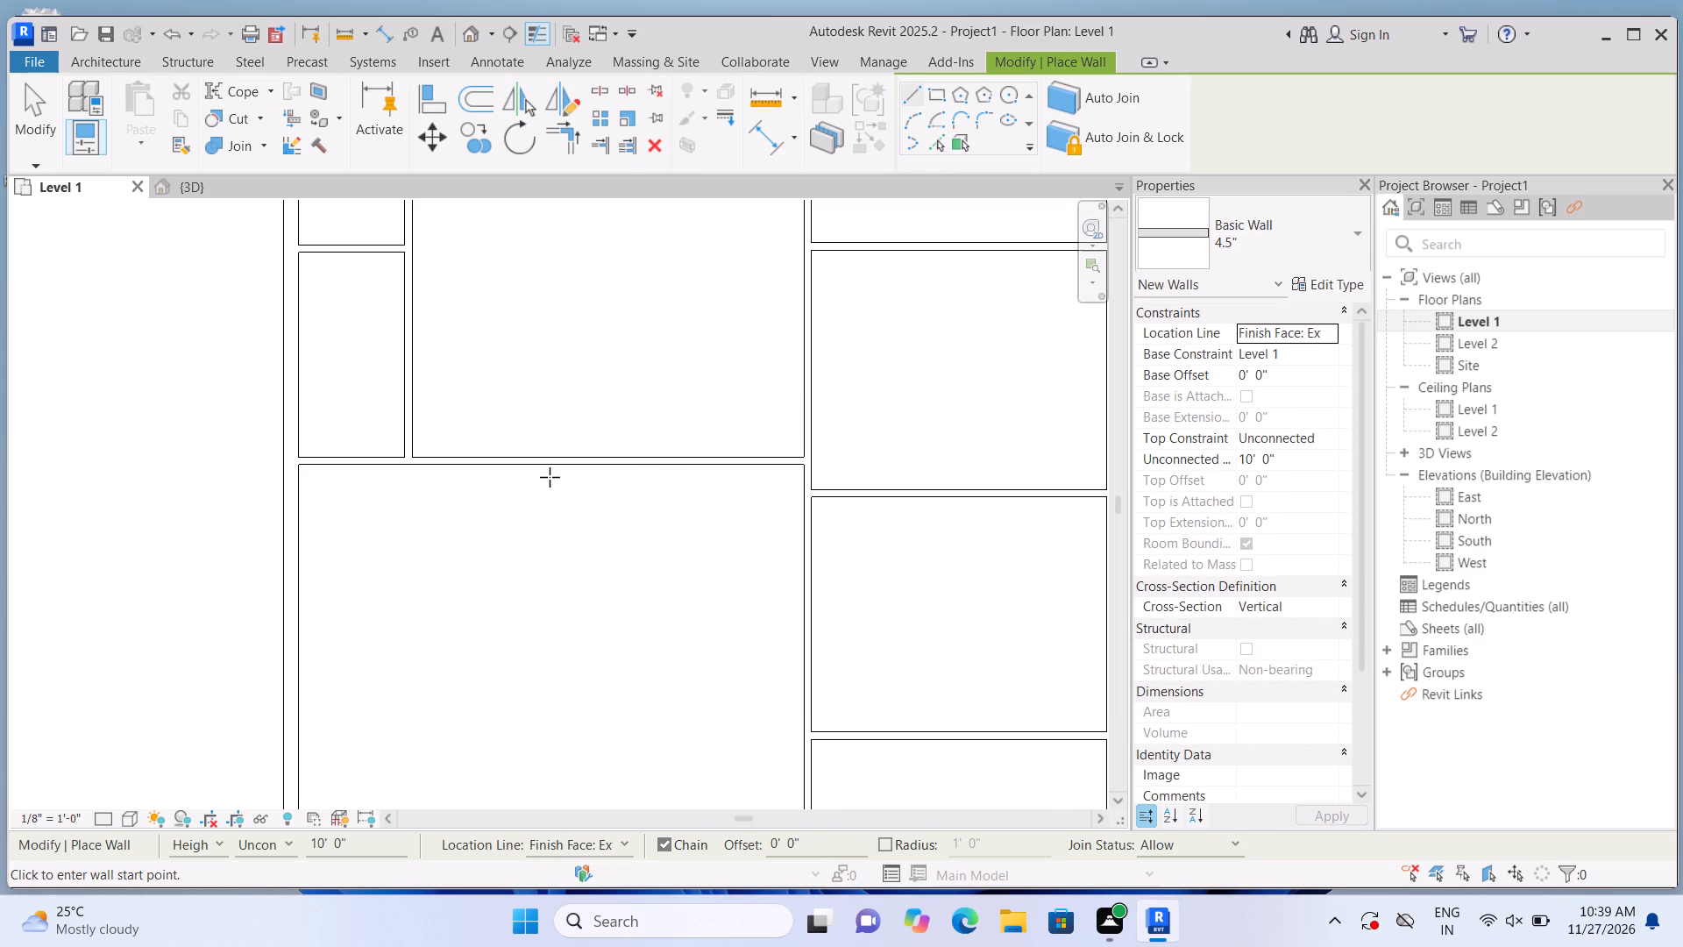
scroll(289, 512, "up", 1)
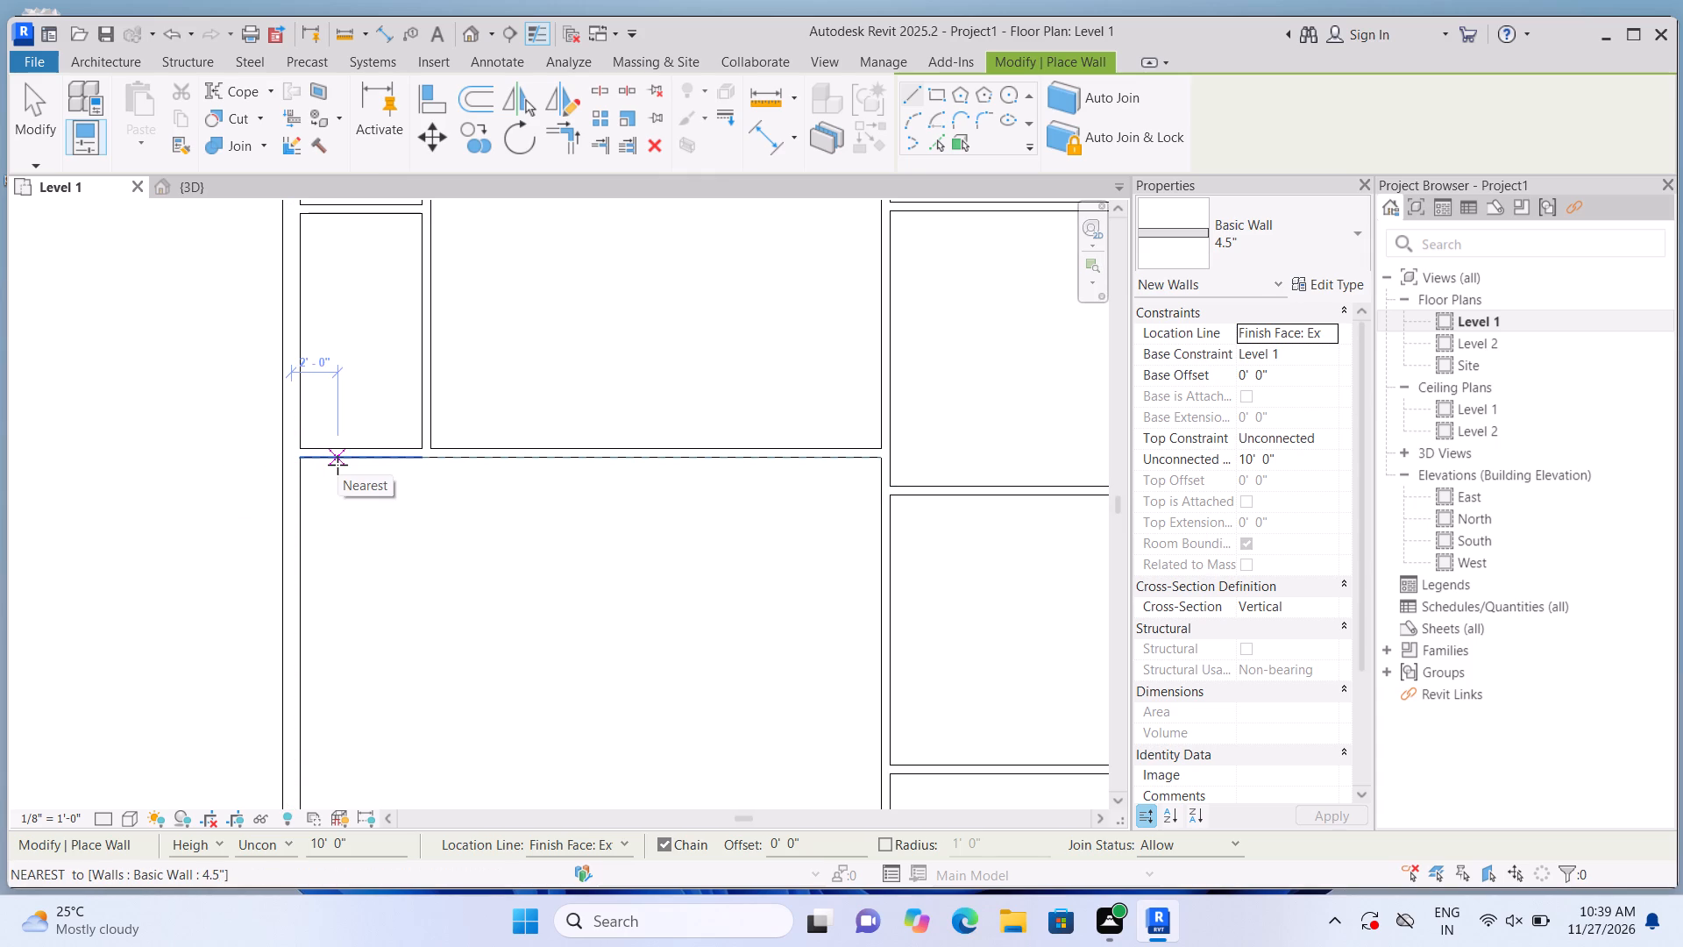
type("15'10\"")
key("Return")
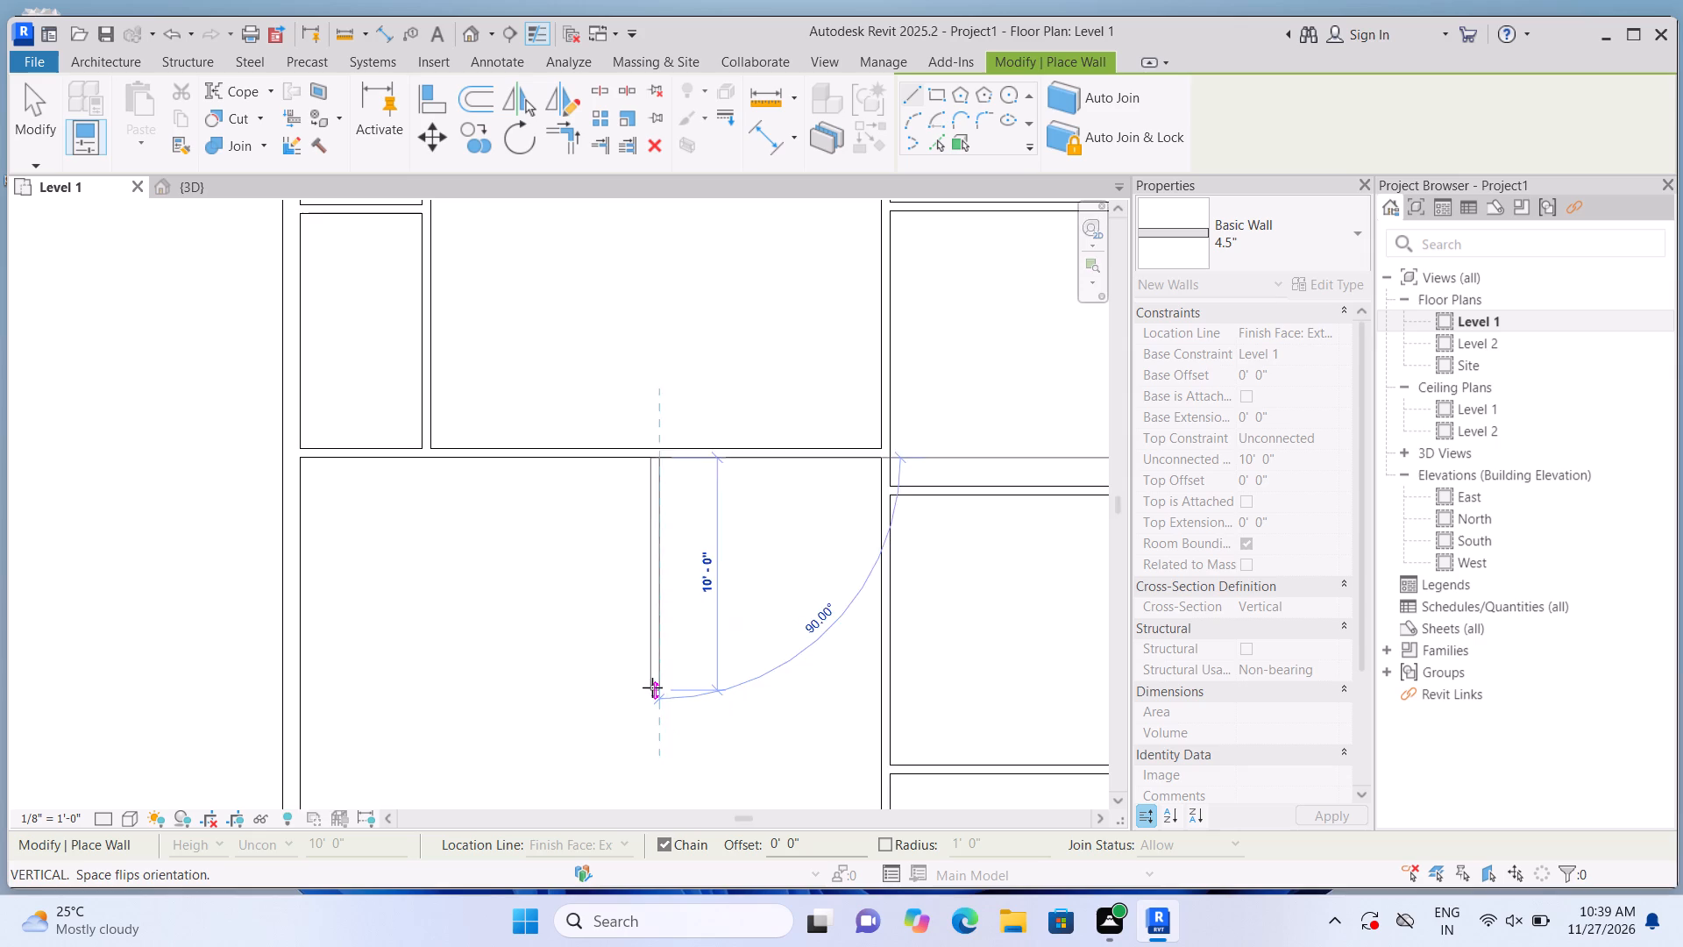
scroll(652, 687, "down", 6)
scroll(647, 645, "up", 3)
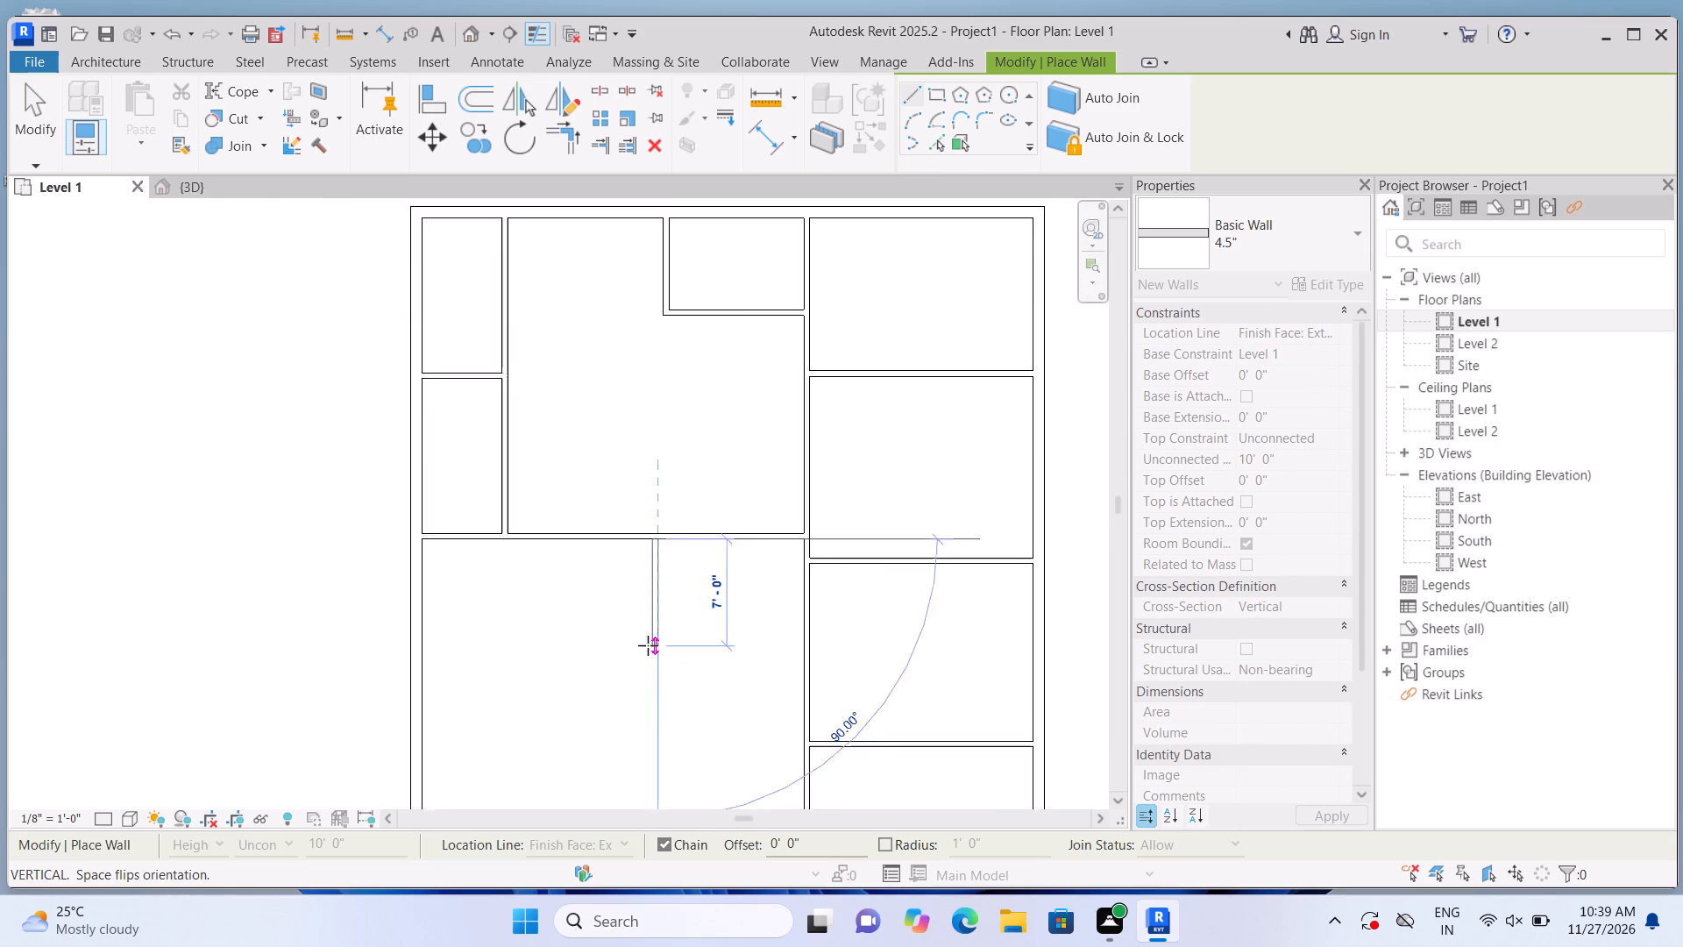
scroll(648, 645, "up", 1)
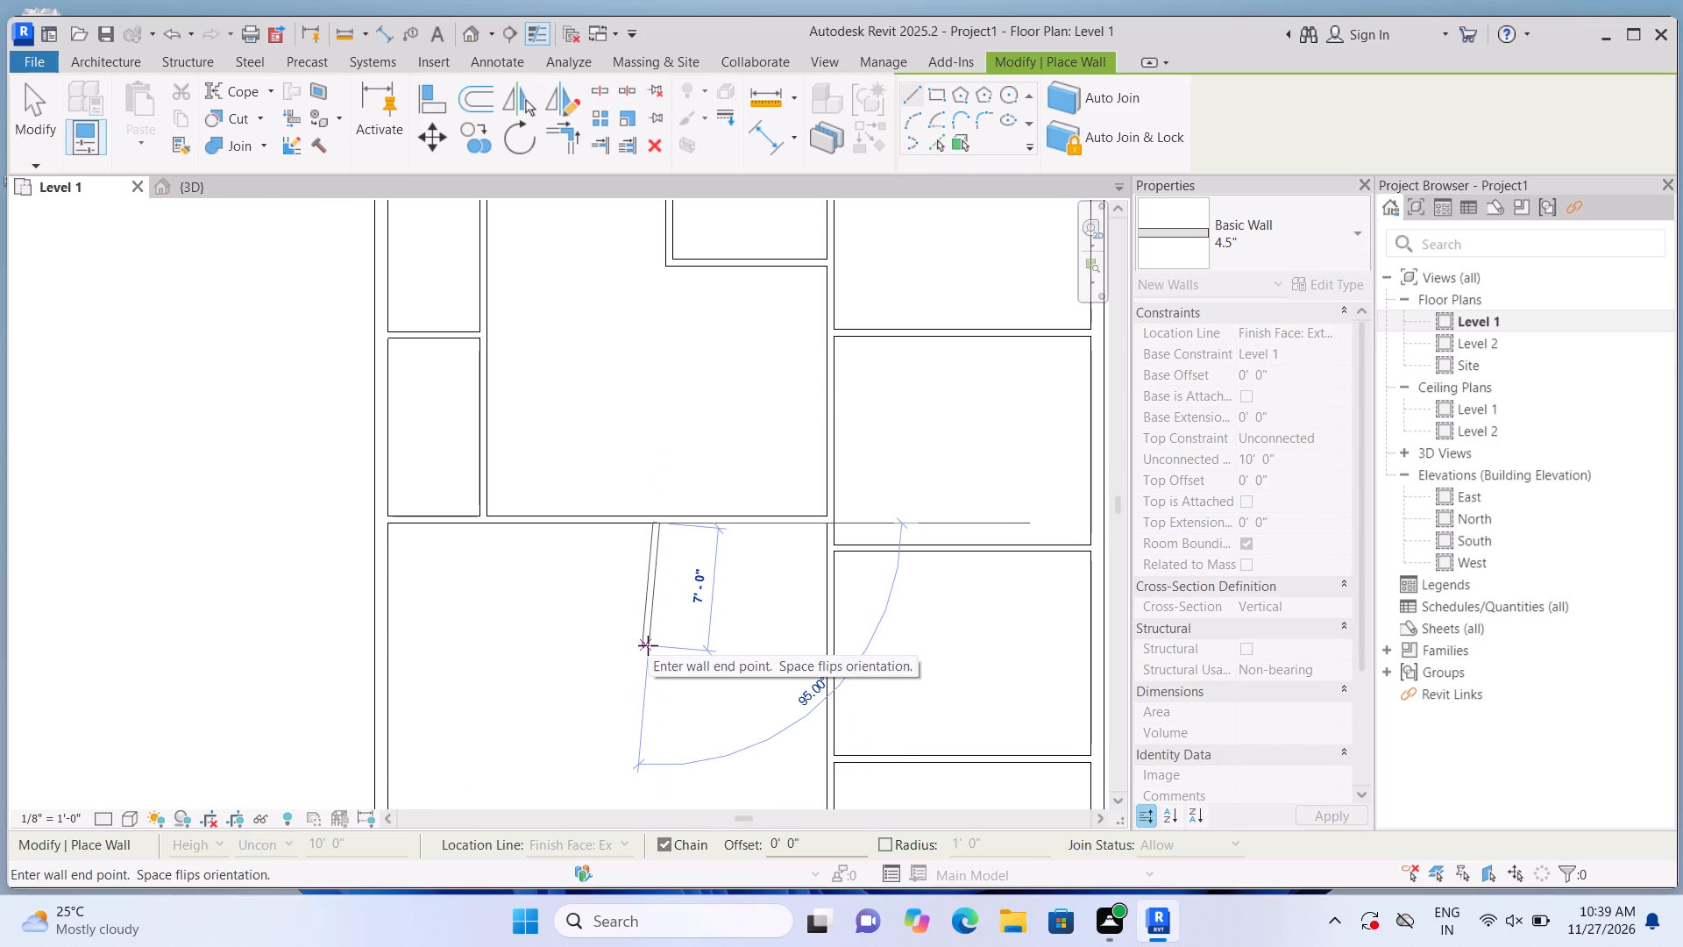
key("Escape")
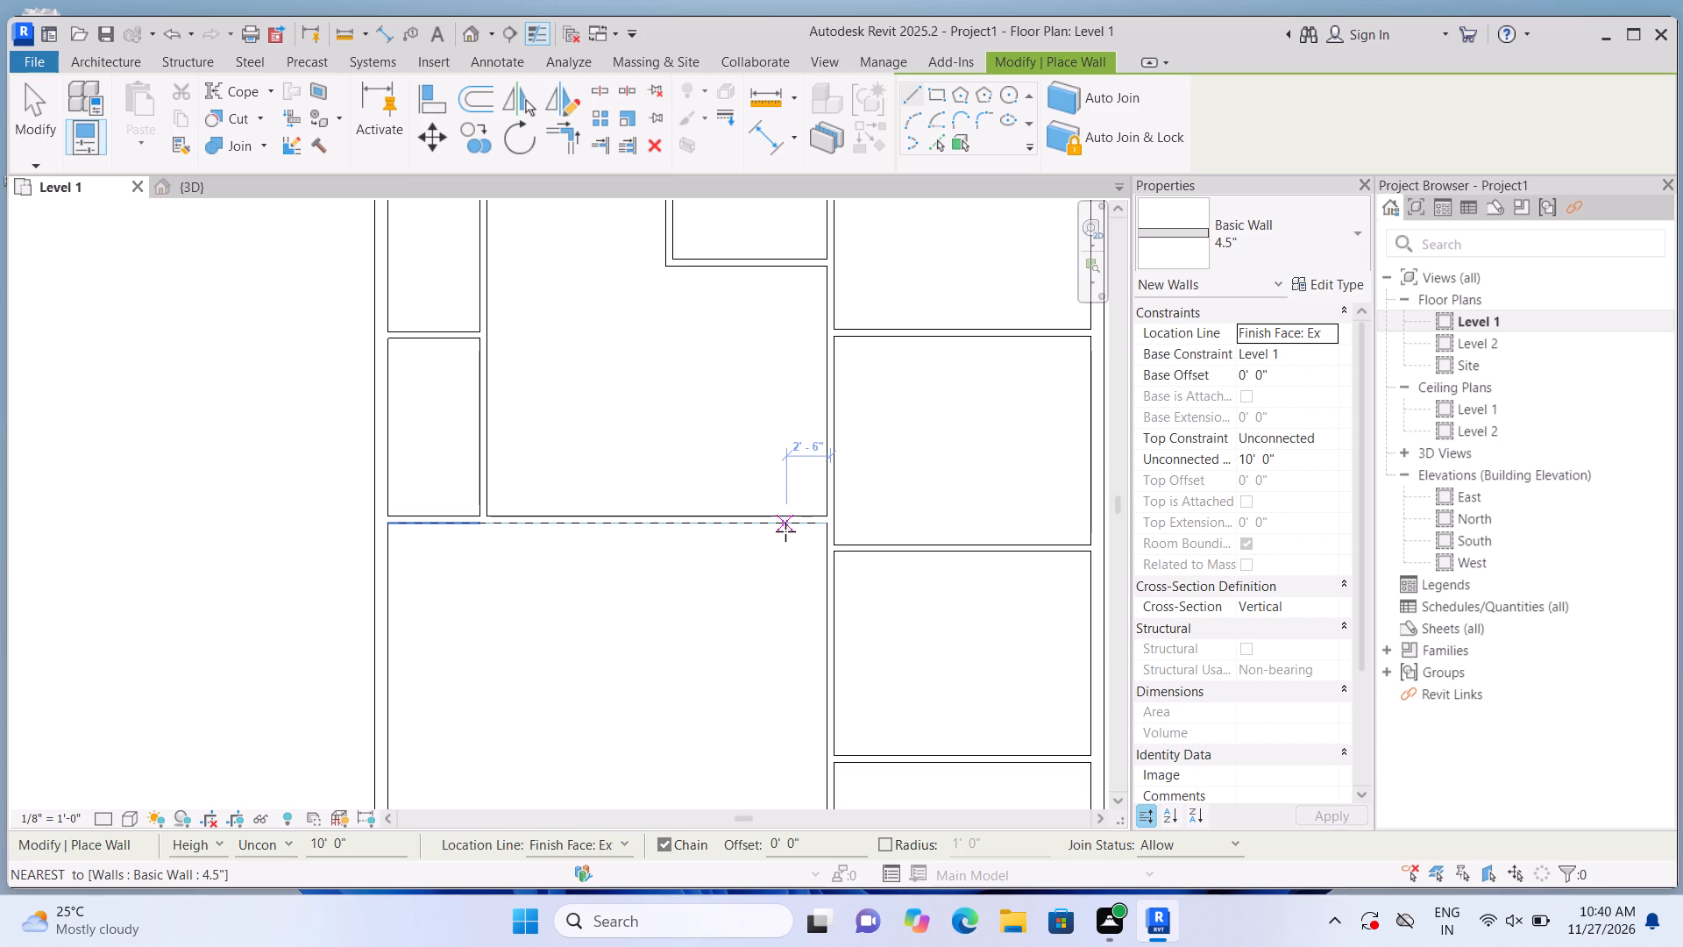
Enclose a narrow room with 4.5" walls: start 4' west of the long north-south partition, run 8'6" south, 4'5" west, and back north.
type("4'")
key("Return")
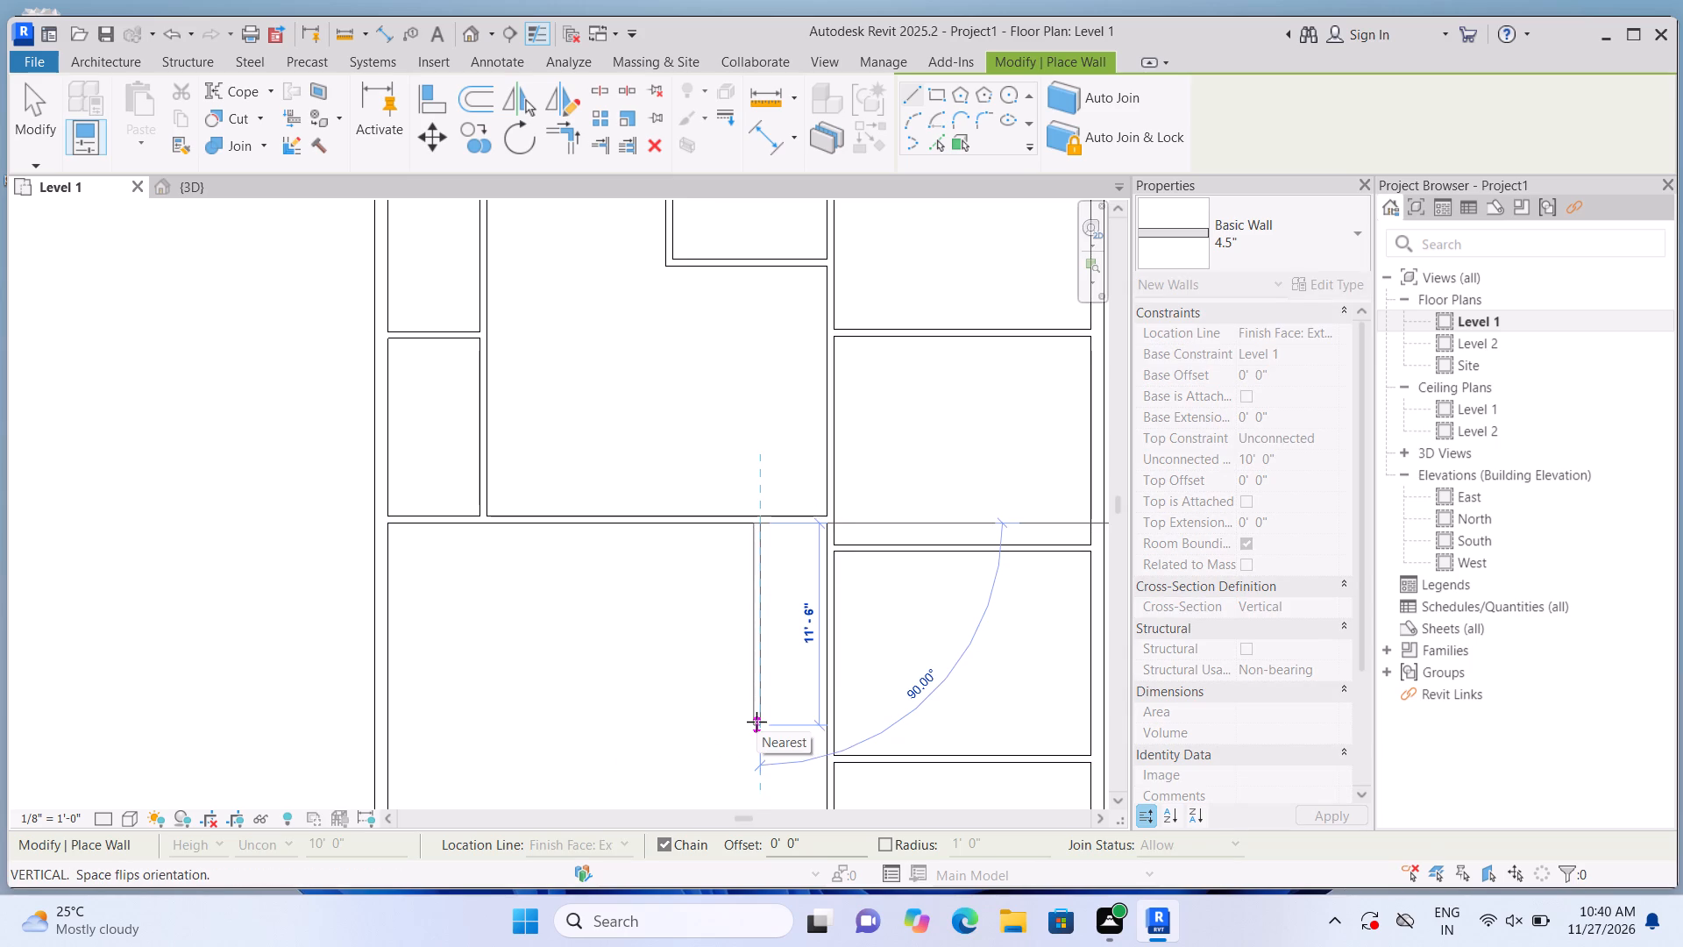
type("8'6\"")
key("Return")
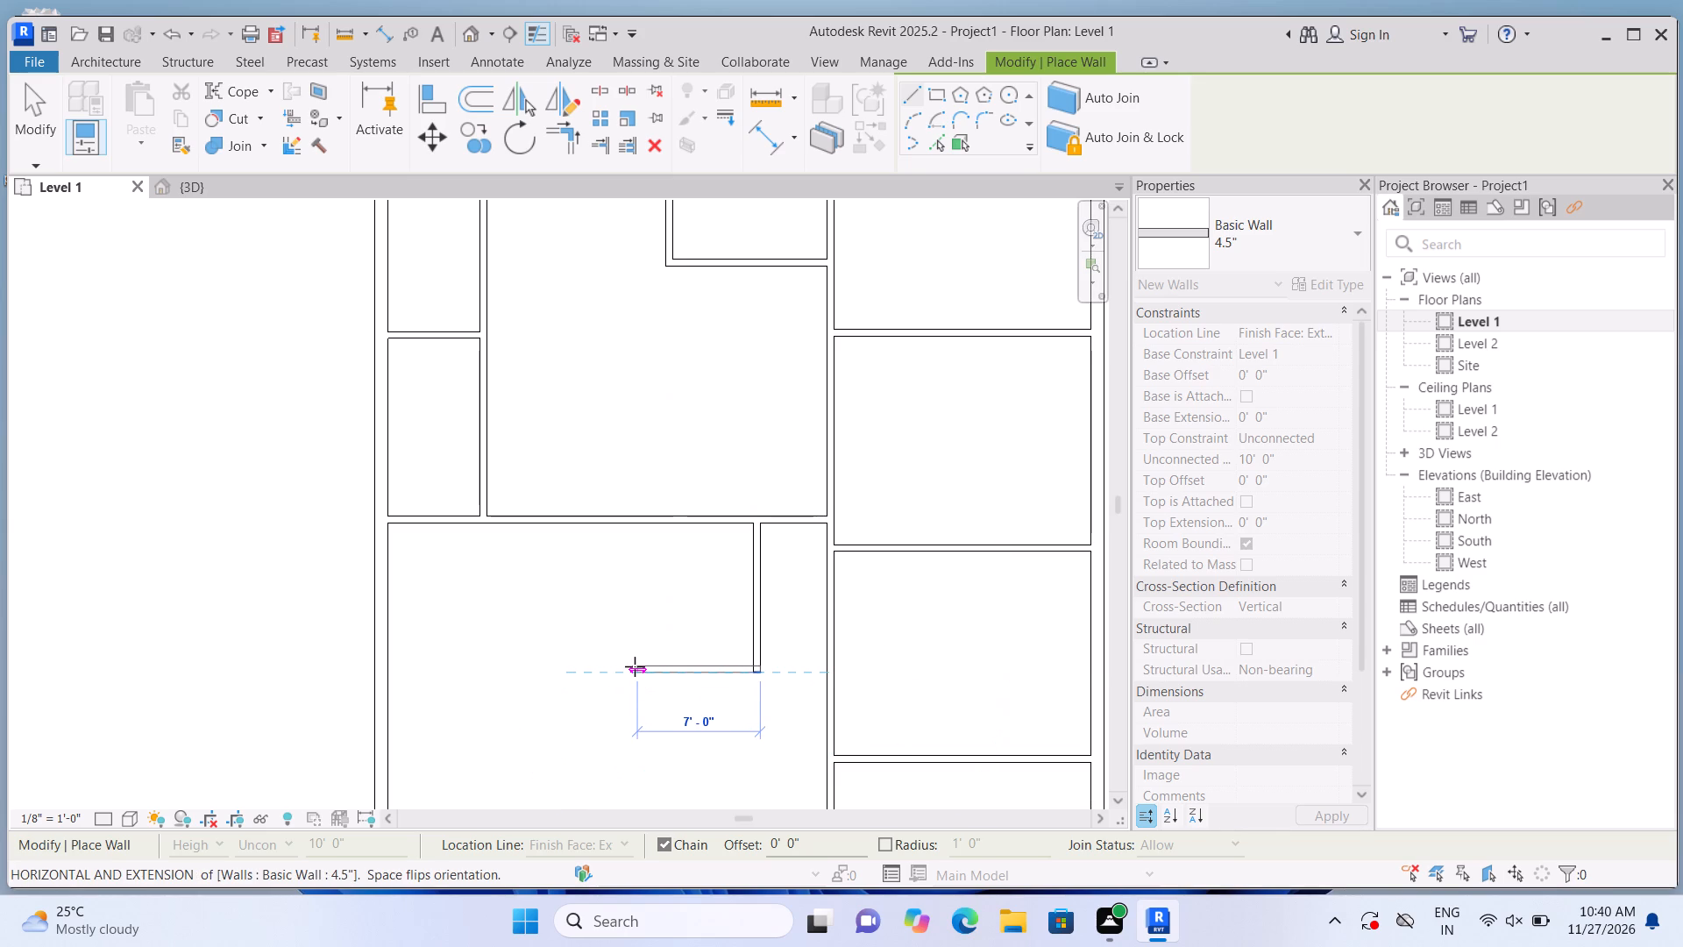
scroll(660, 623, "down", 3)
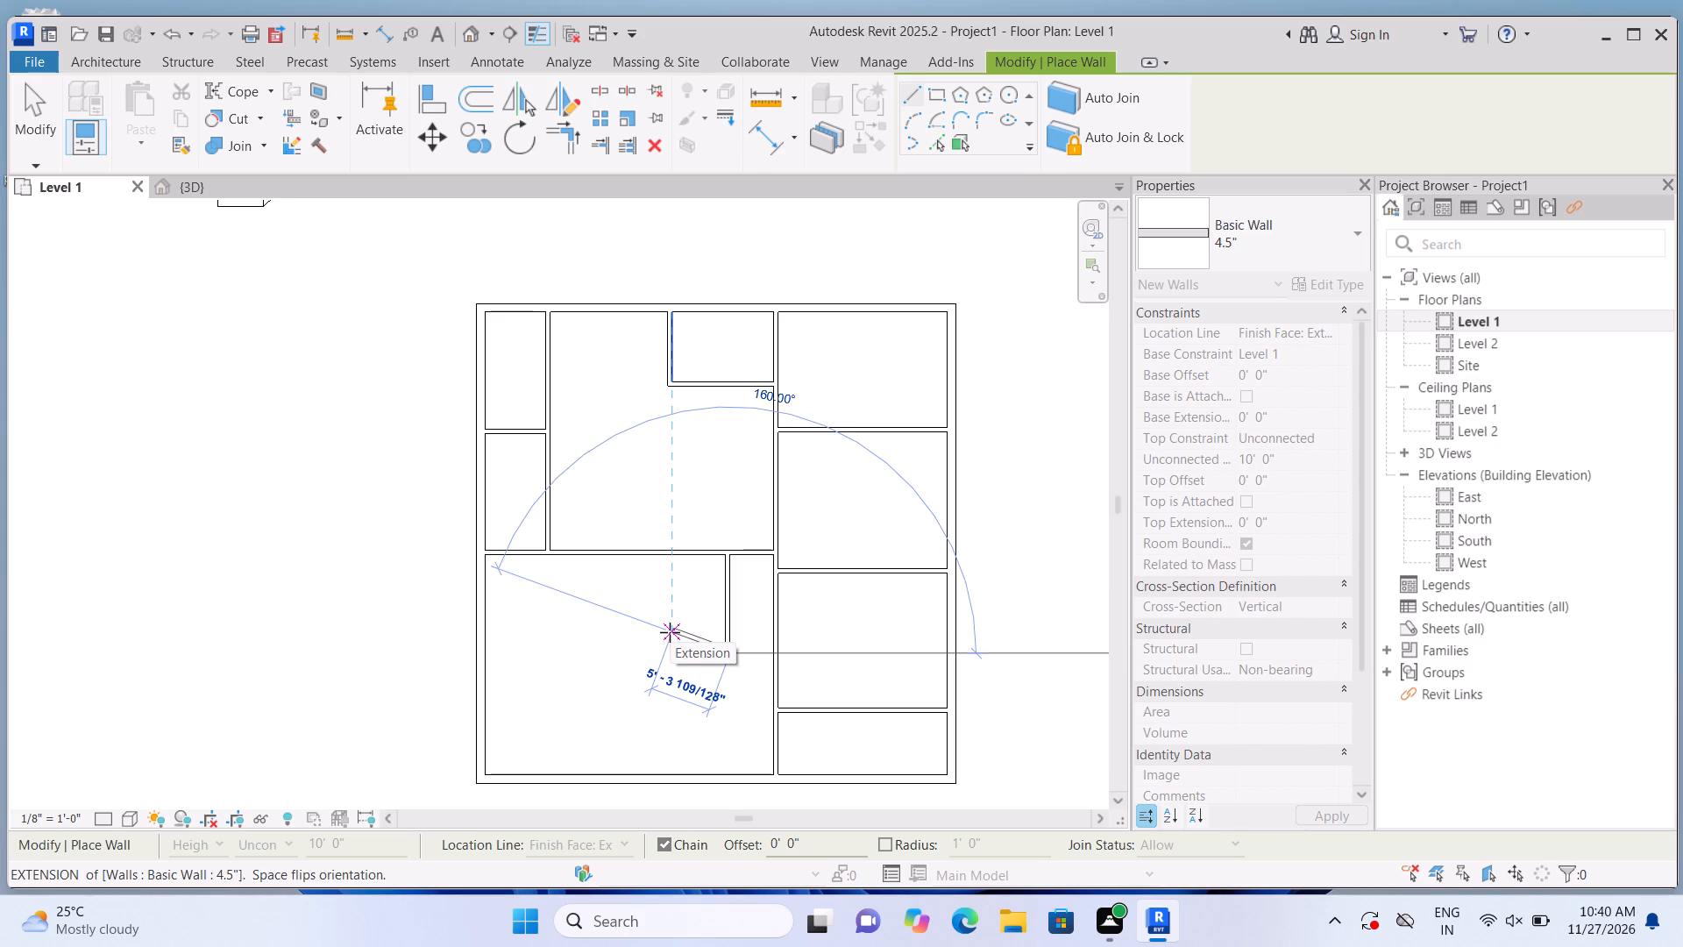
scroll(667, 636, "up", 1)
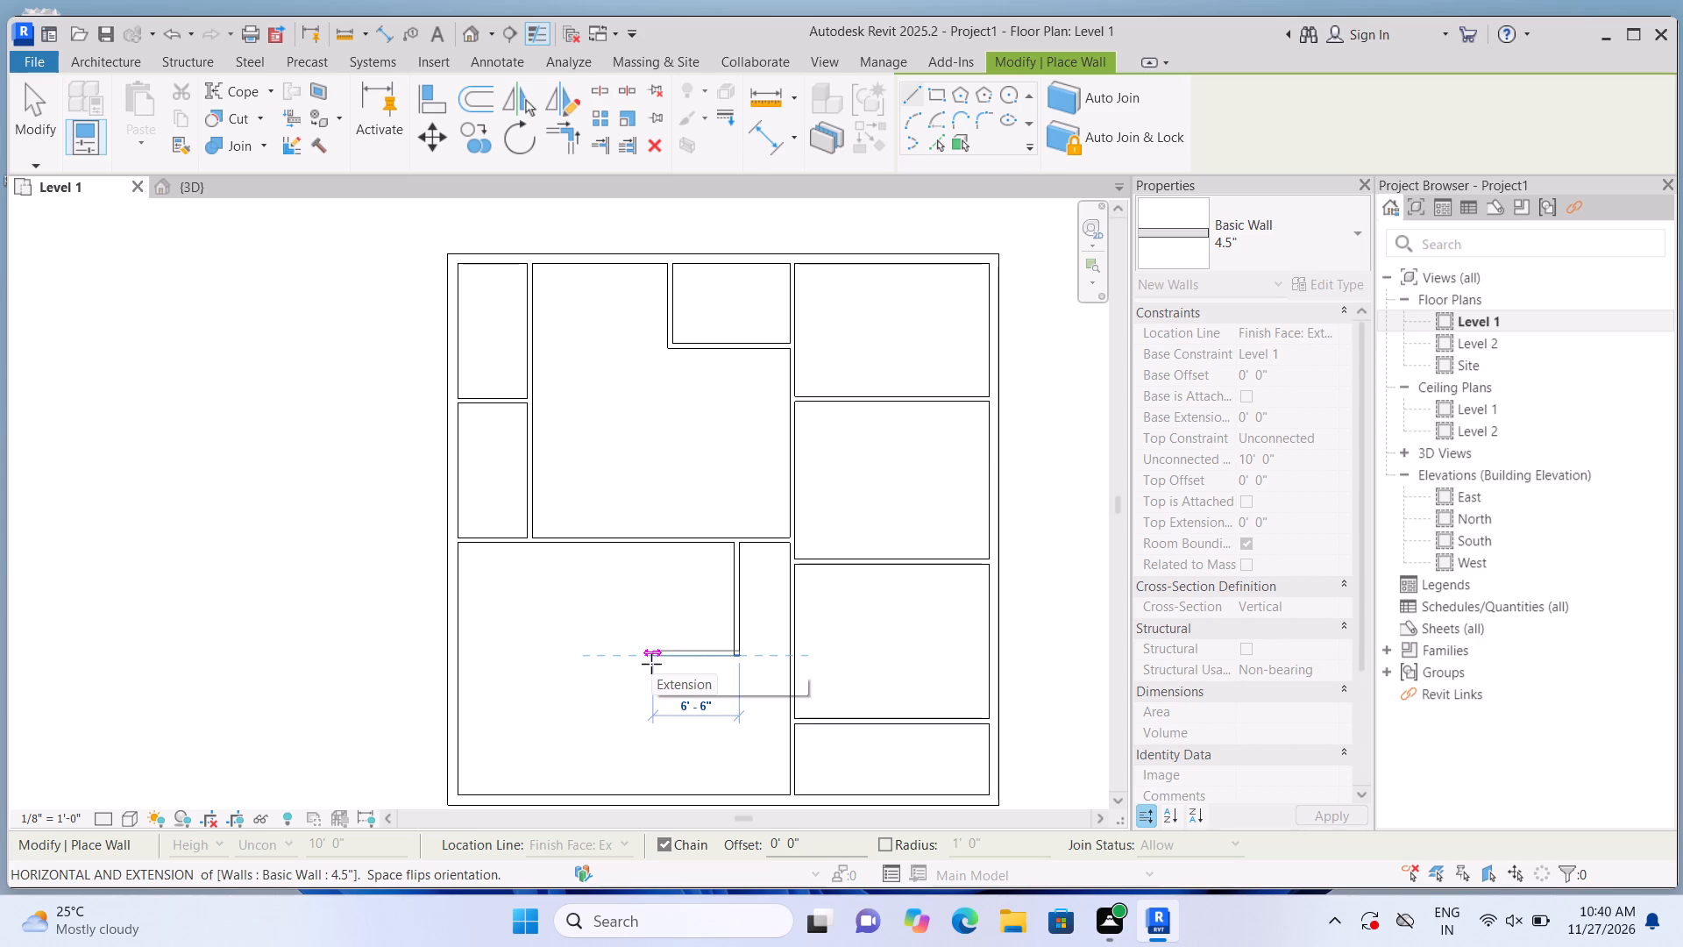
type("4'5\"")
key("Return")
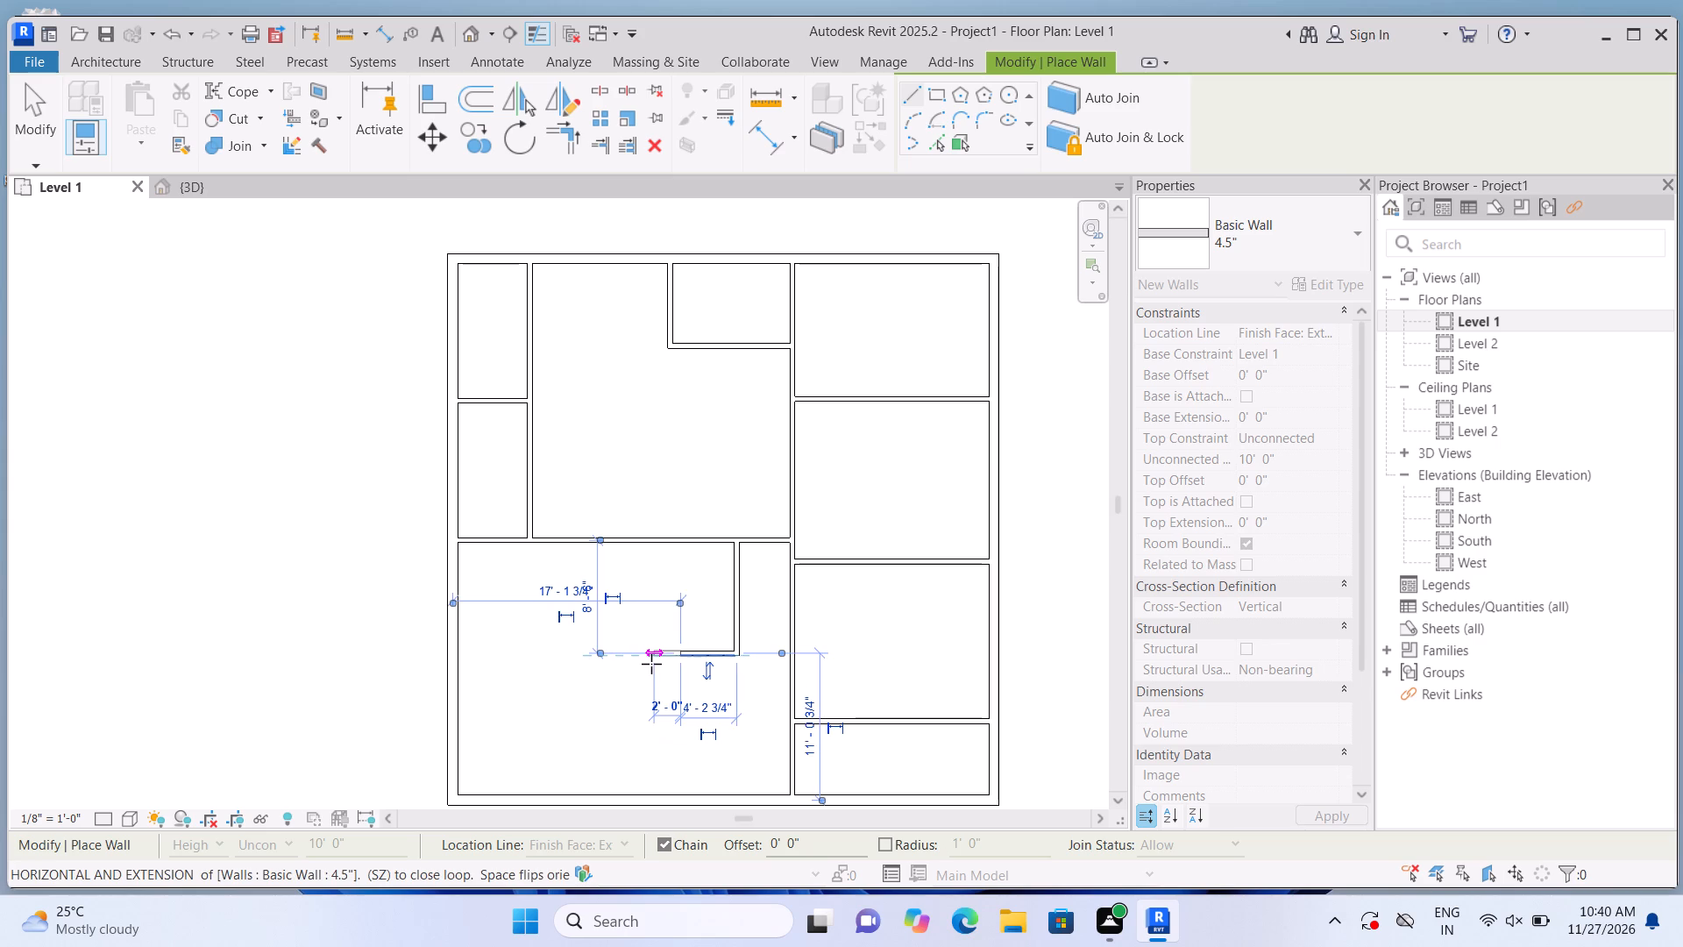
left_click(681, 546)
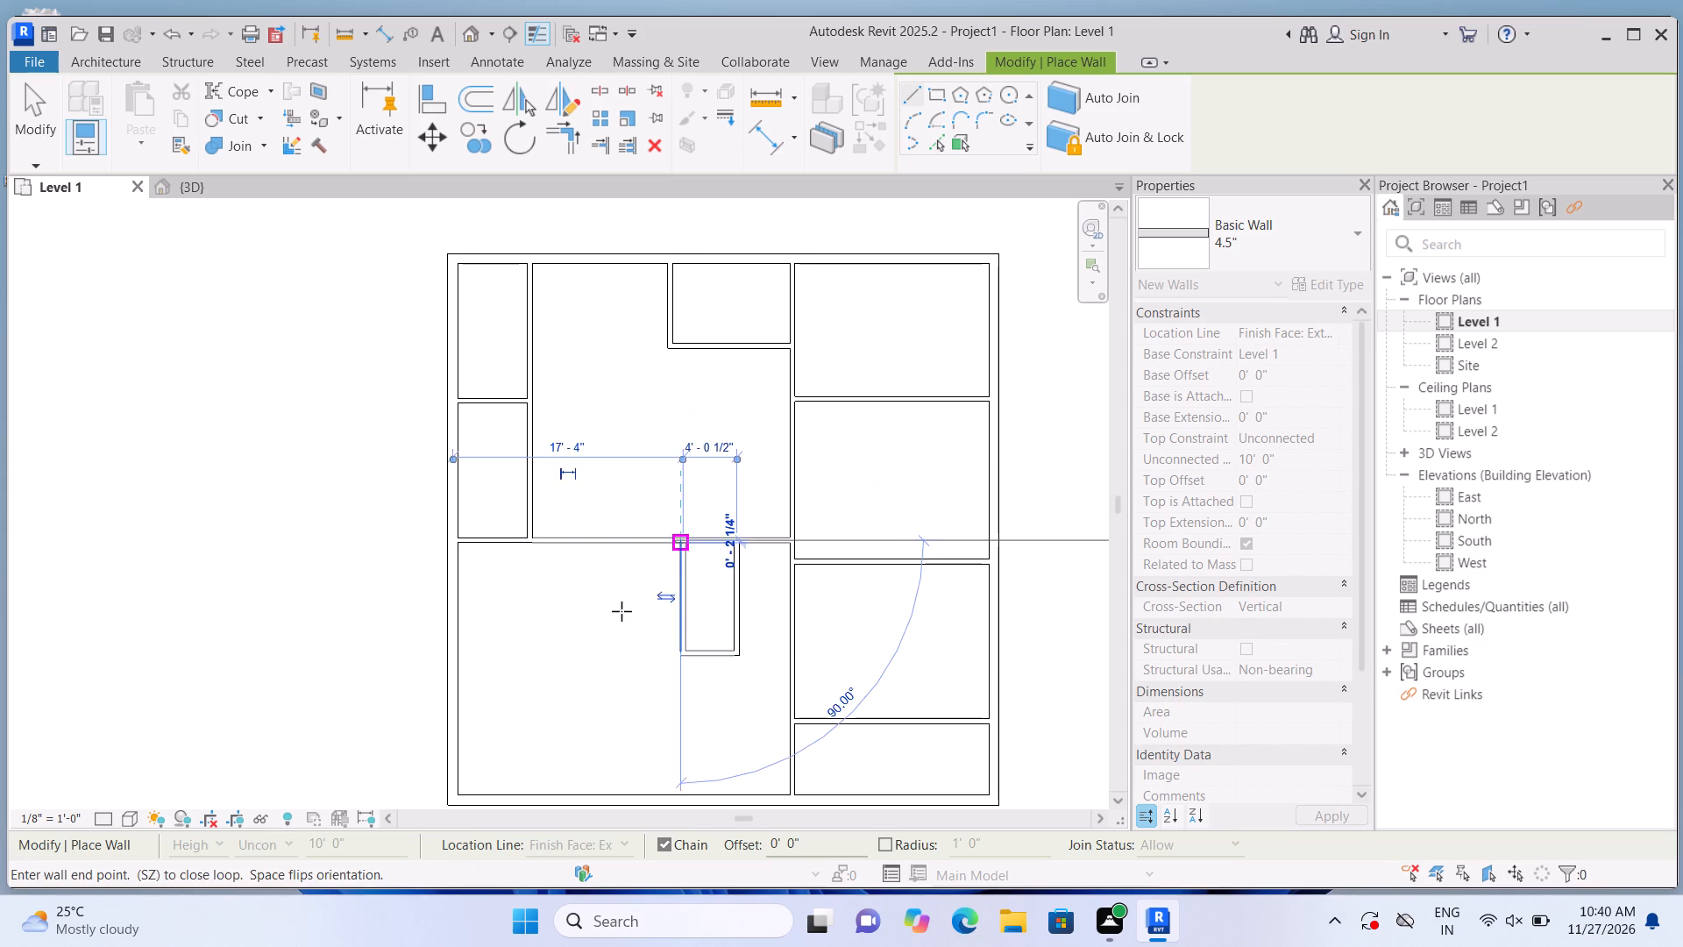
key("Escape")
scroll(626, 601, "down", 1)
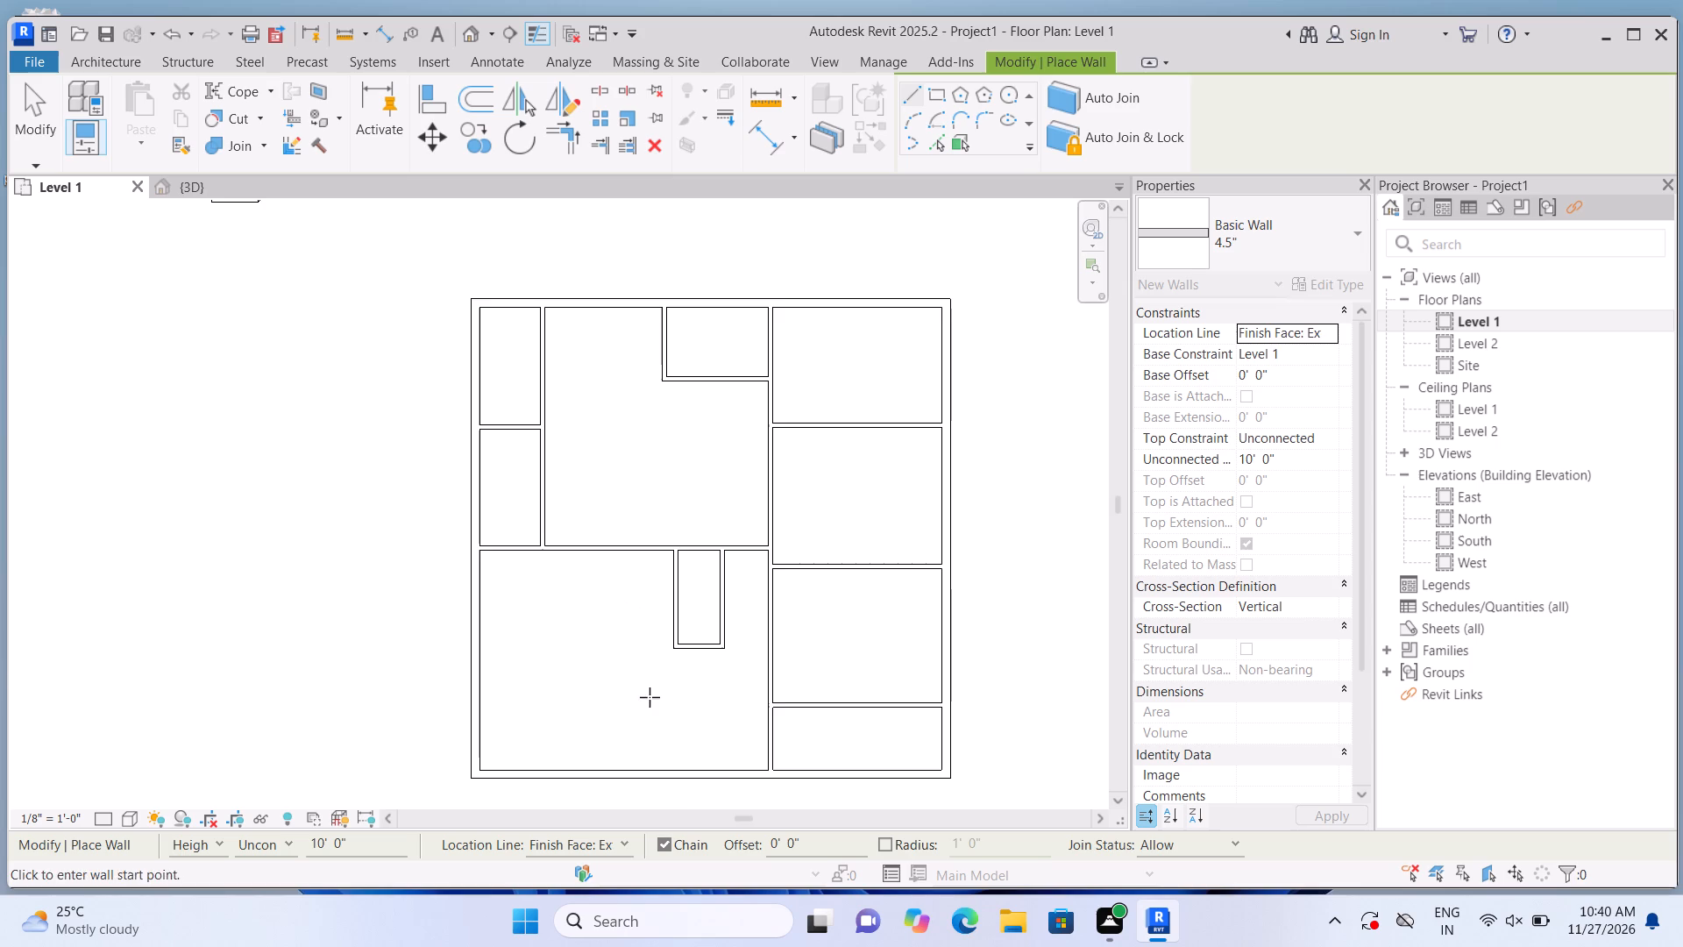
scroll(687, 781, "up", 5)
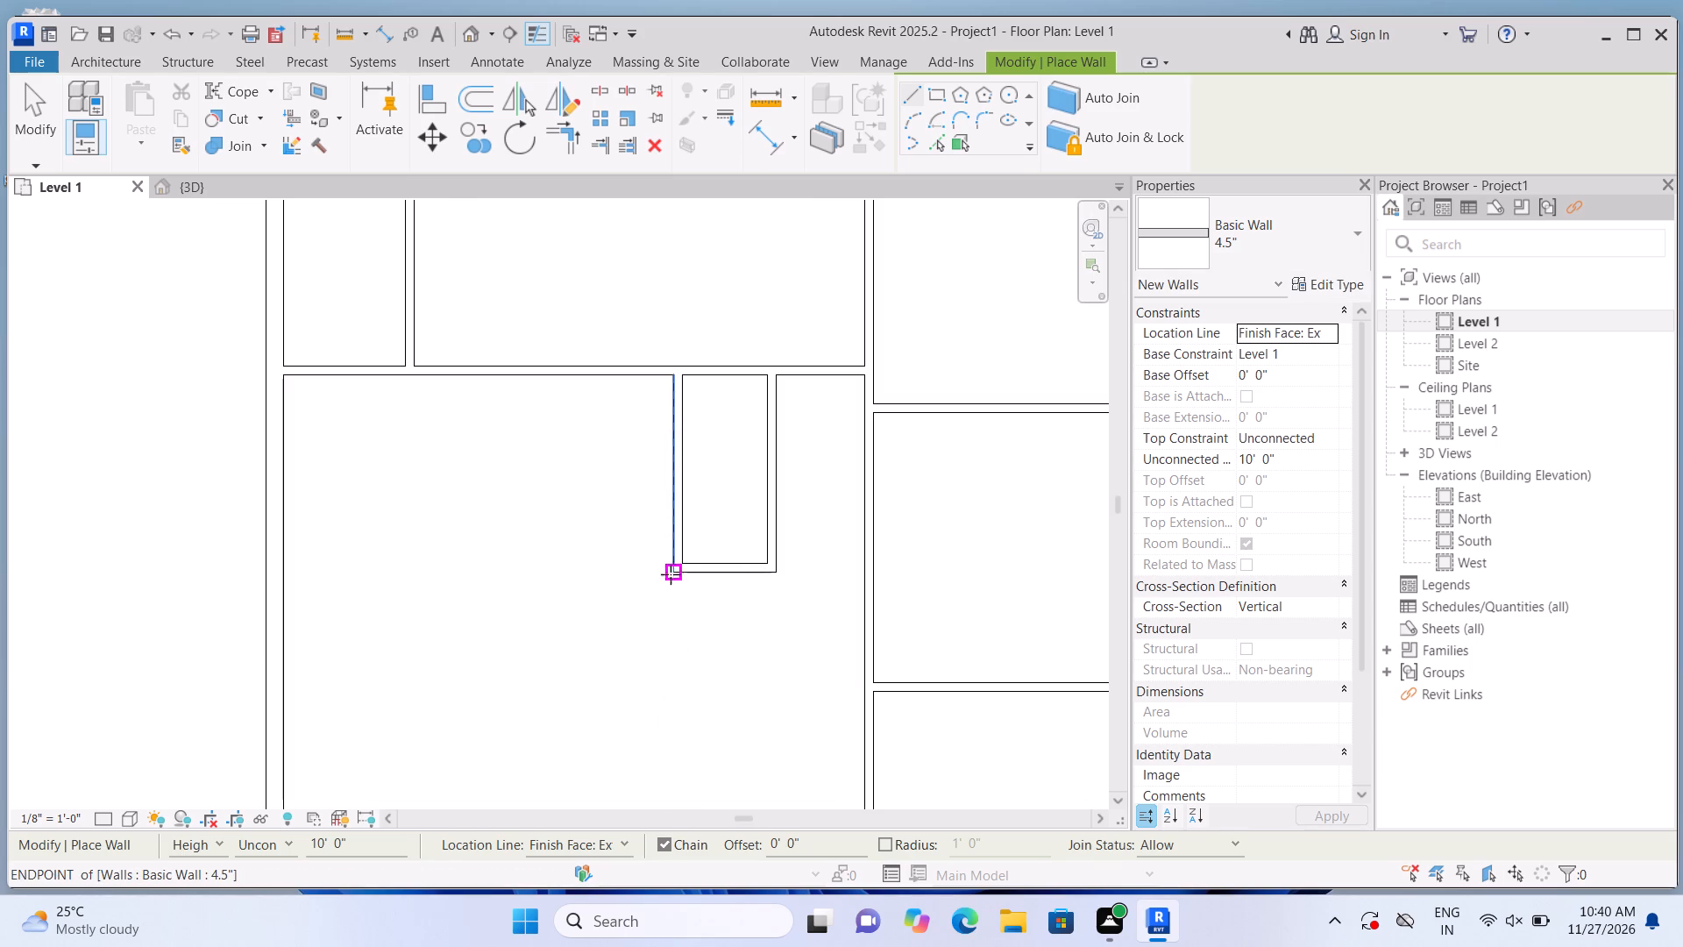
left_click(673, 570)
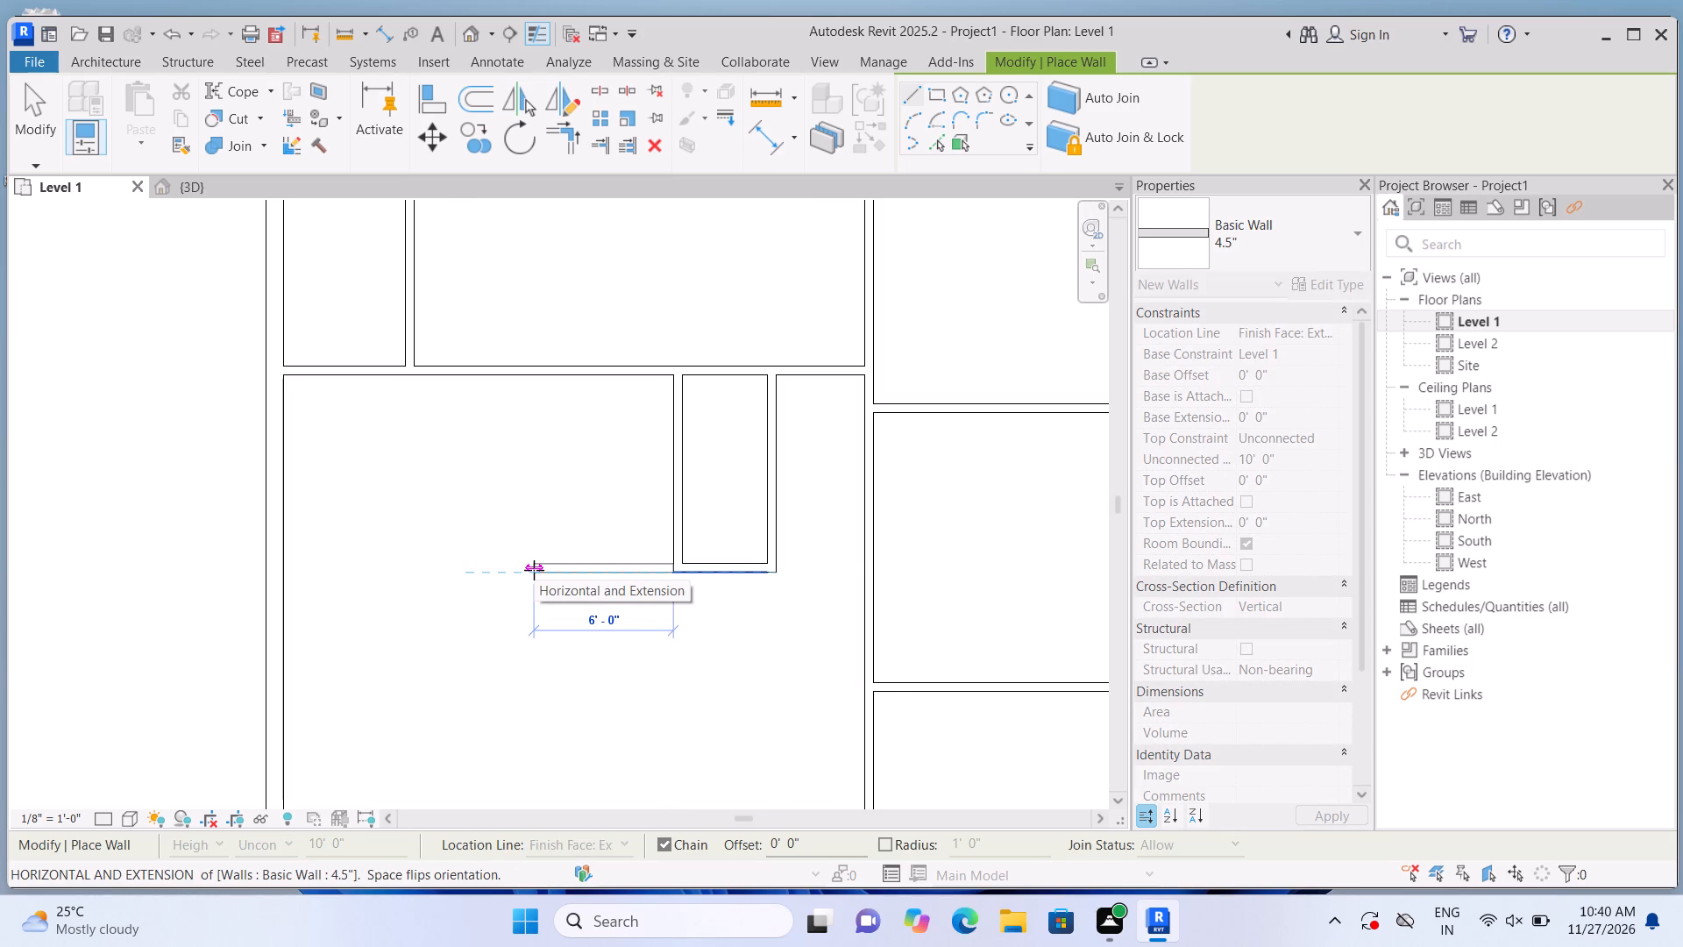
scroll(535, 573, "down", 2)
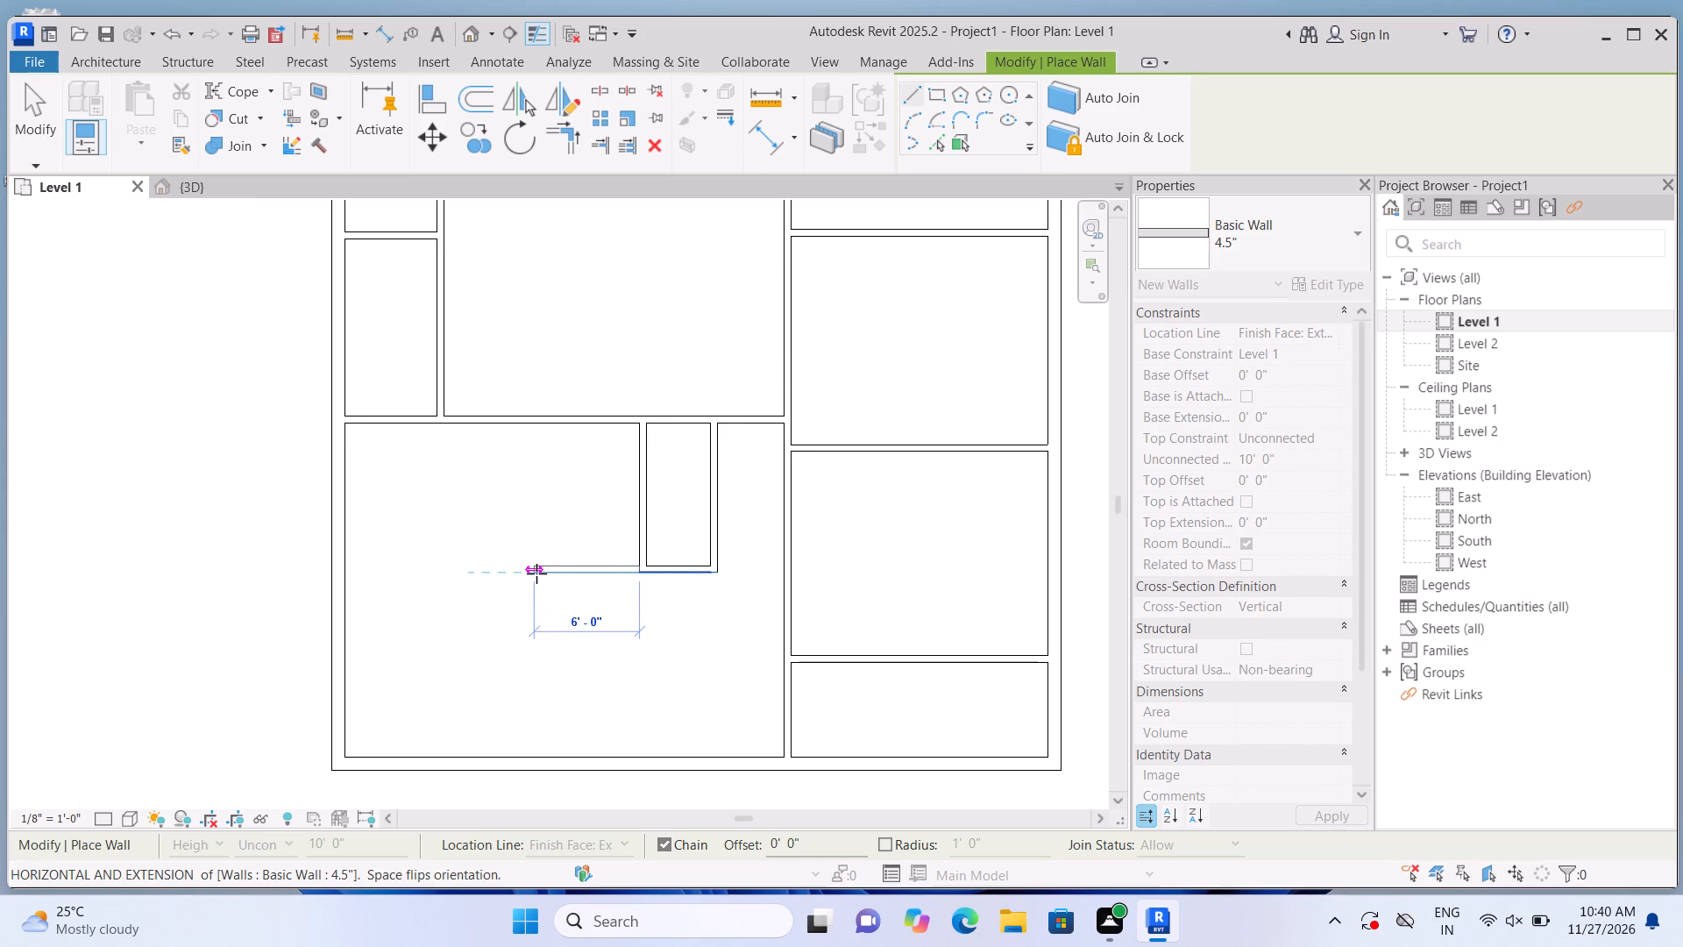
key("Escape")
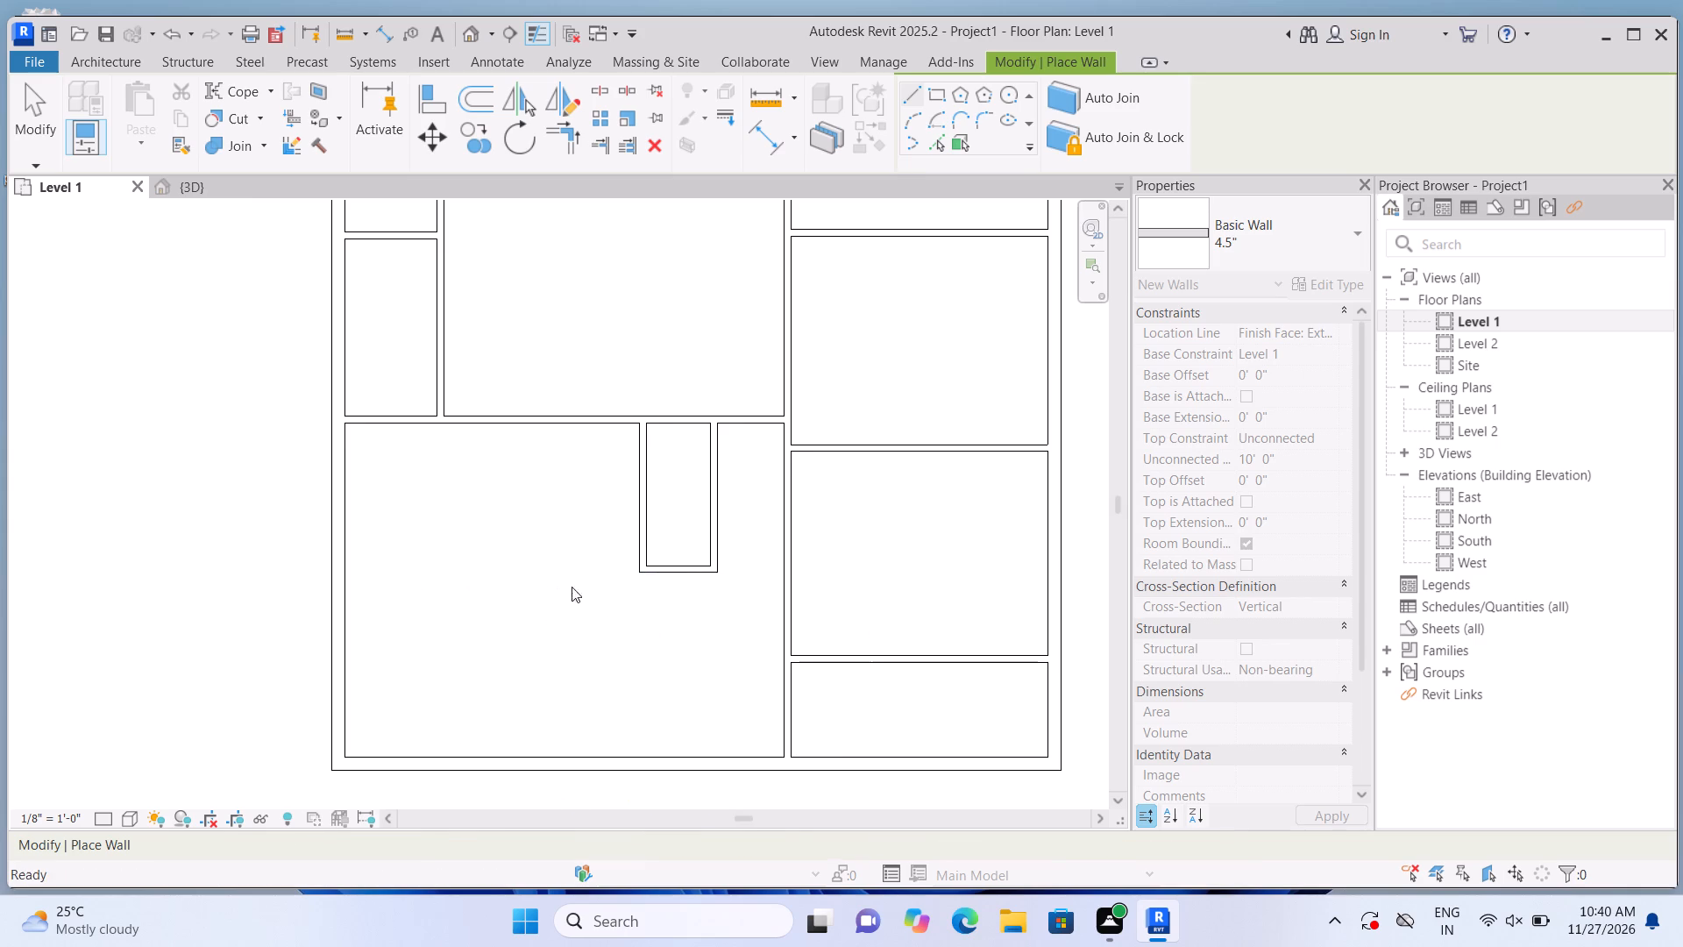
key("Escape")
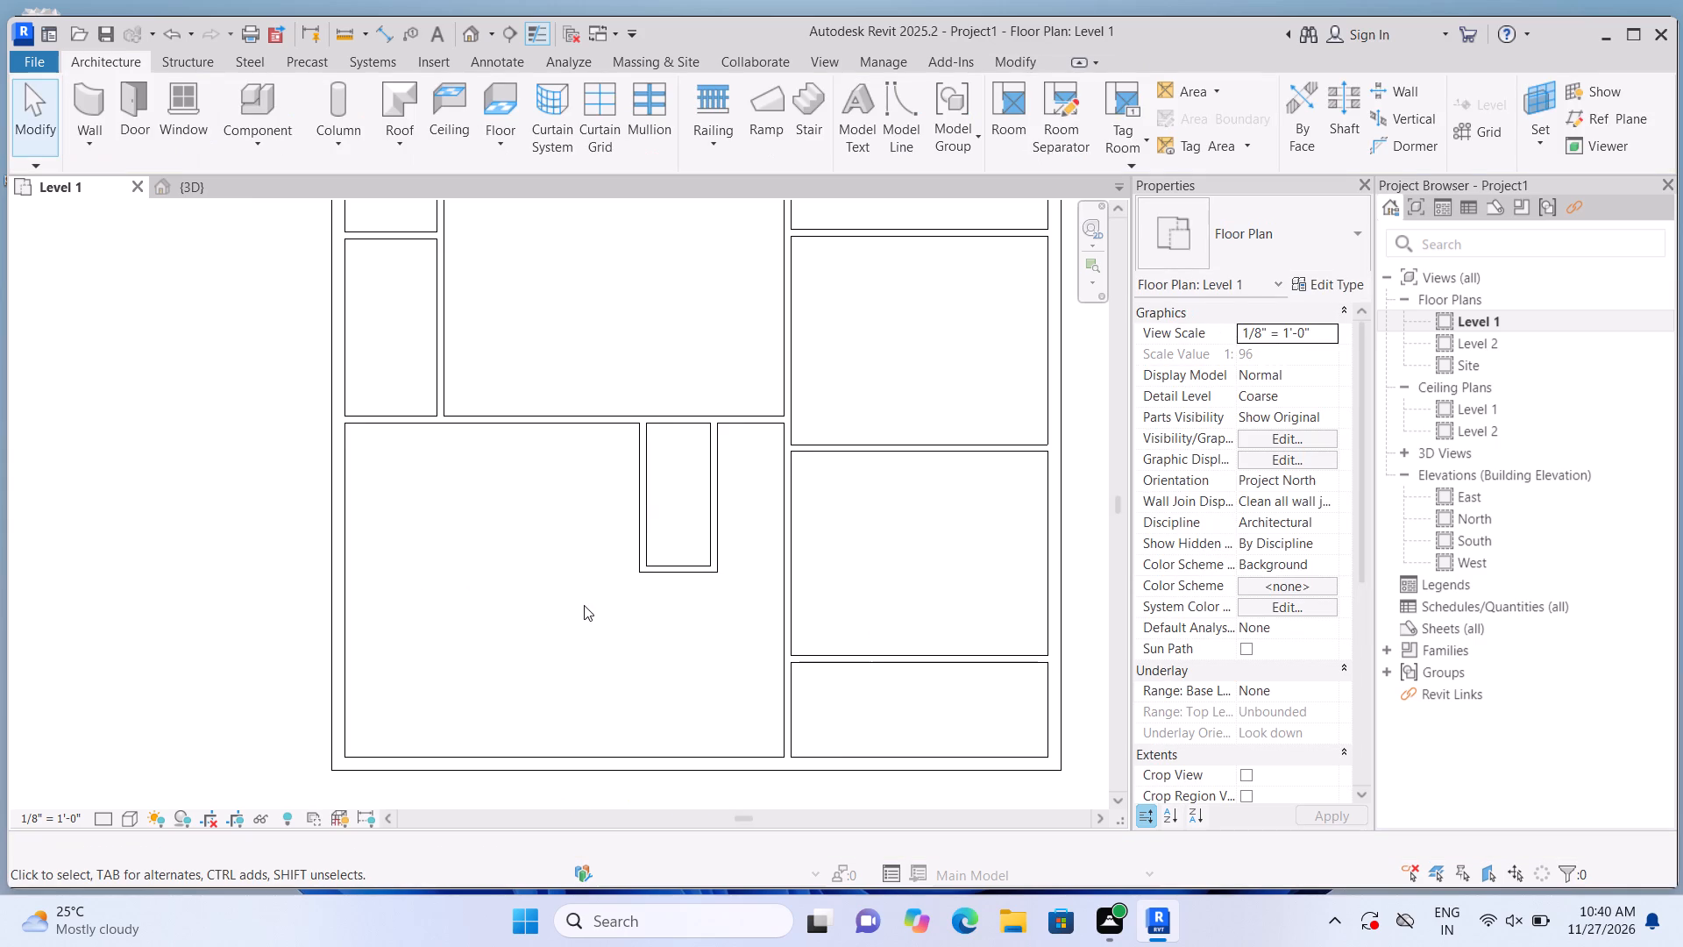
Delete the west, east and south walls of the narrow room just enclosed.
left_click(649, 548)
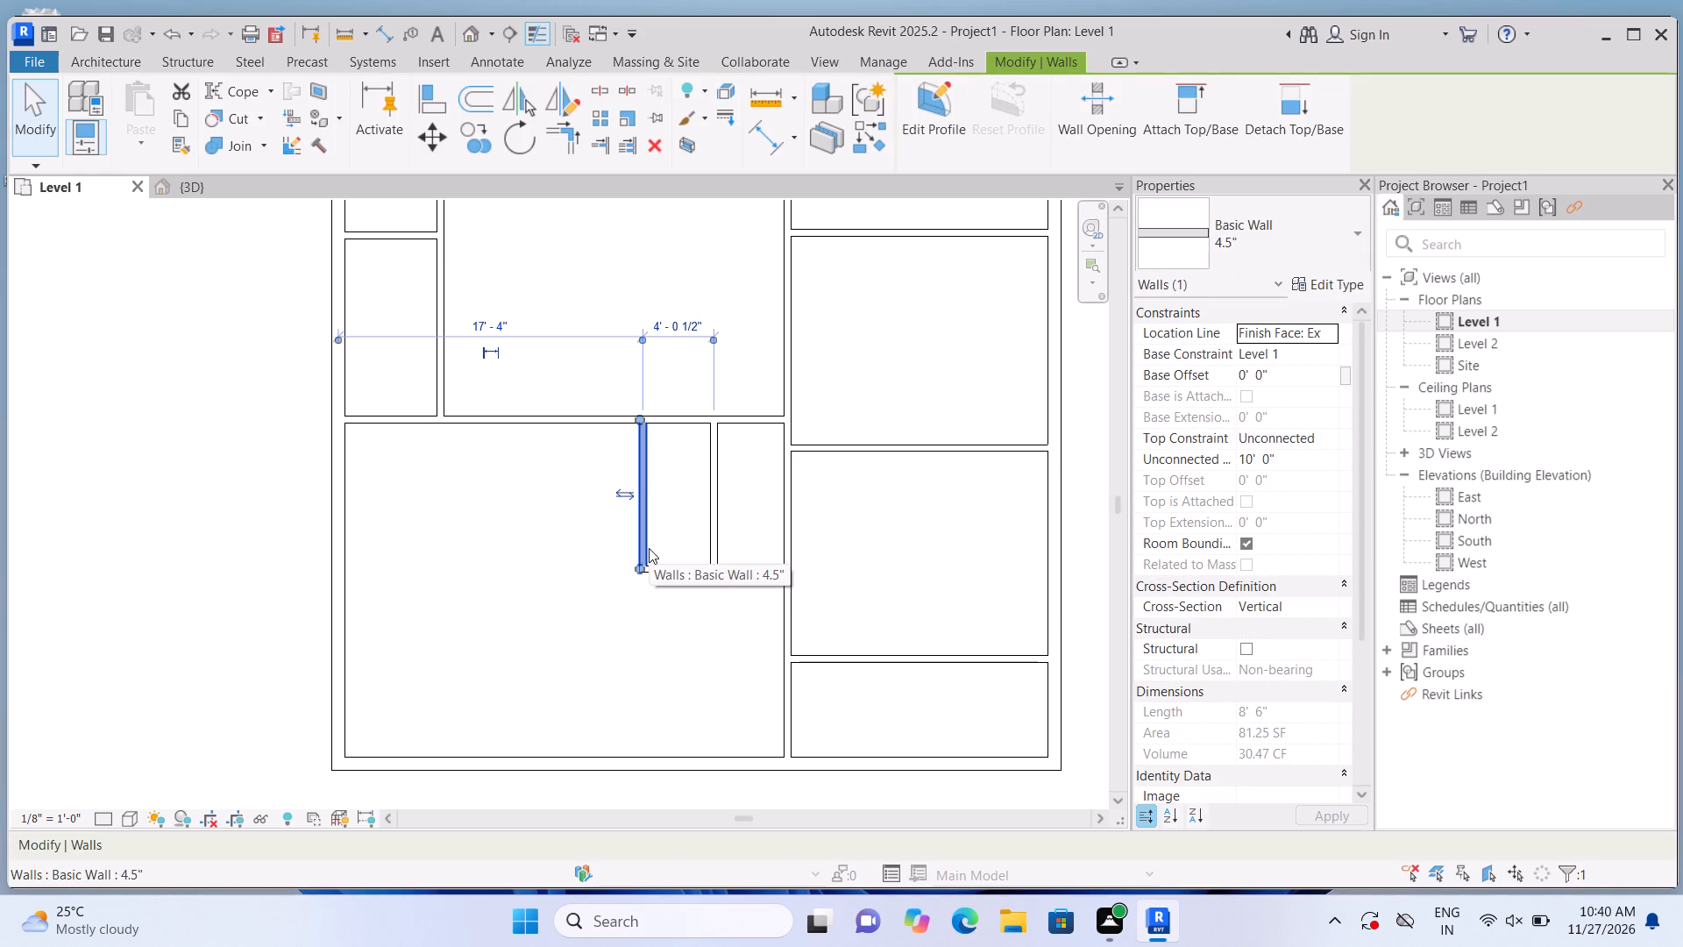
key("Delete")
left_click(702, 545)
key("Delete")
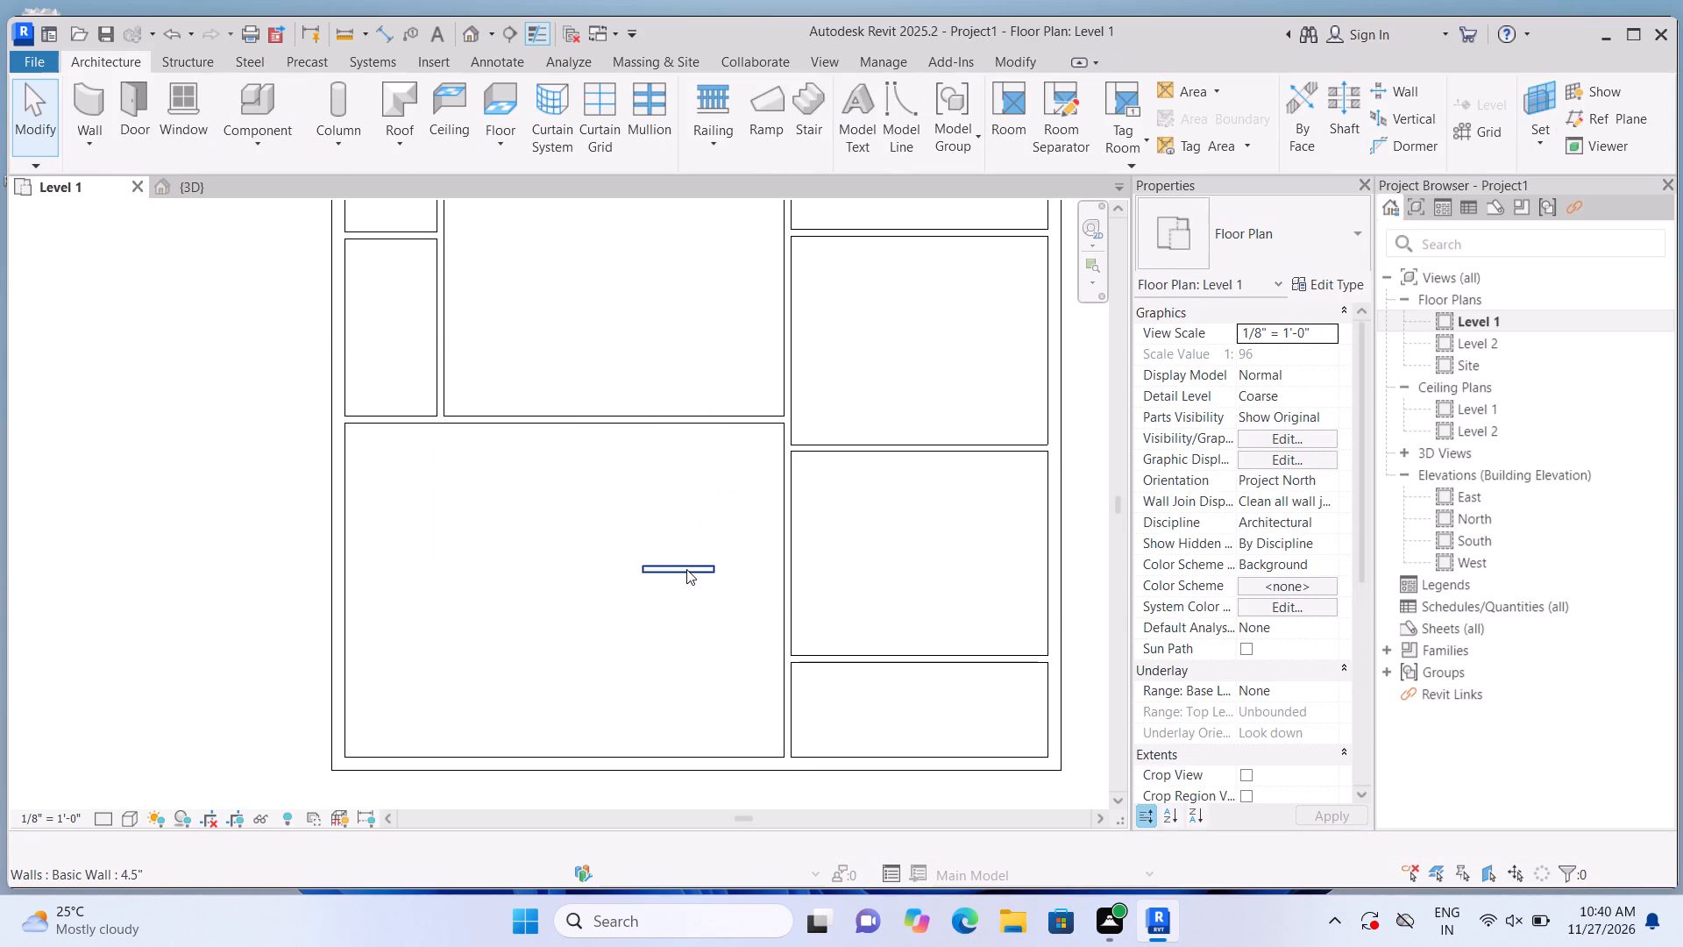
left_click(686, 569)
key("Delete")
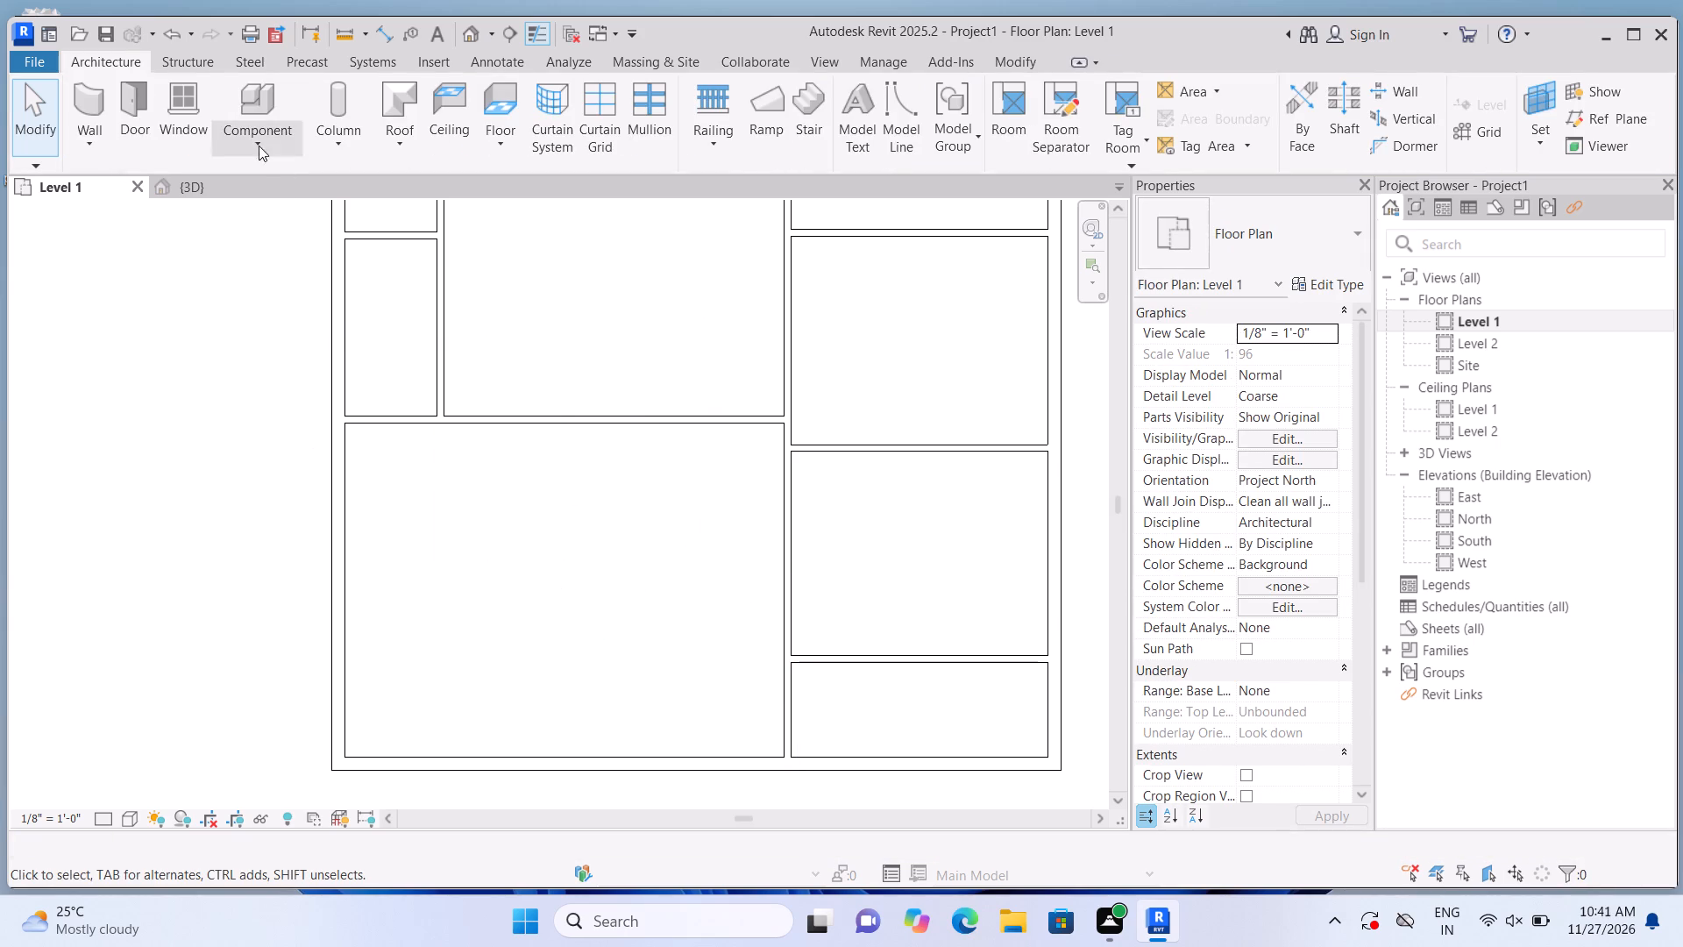
Enclose a narrow room with 4.5" walls, starting about 5' west of the long north-south partition, running 11' south, west, and back north.
left_click(84, 113)
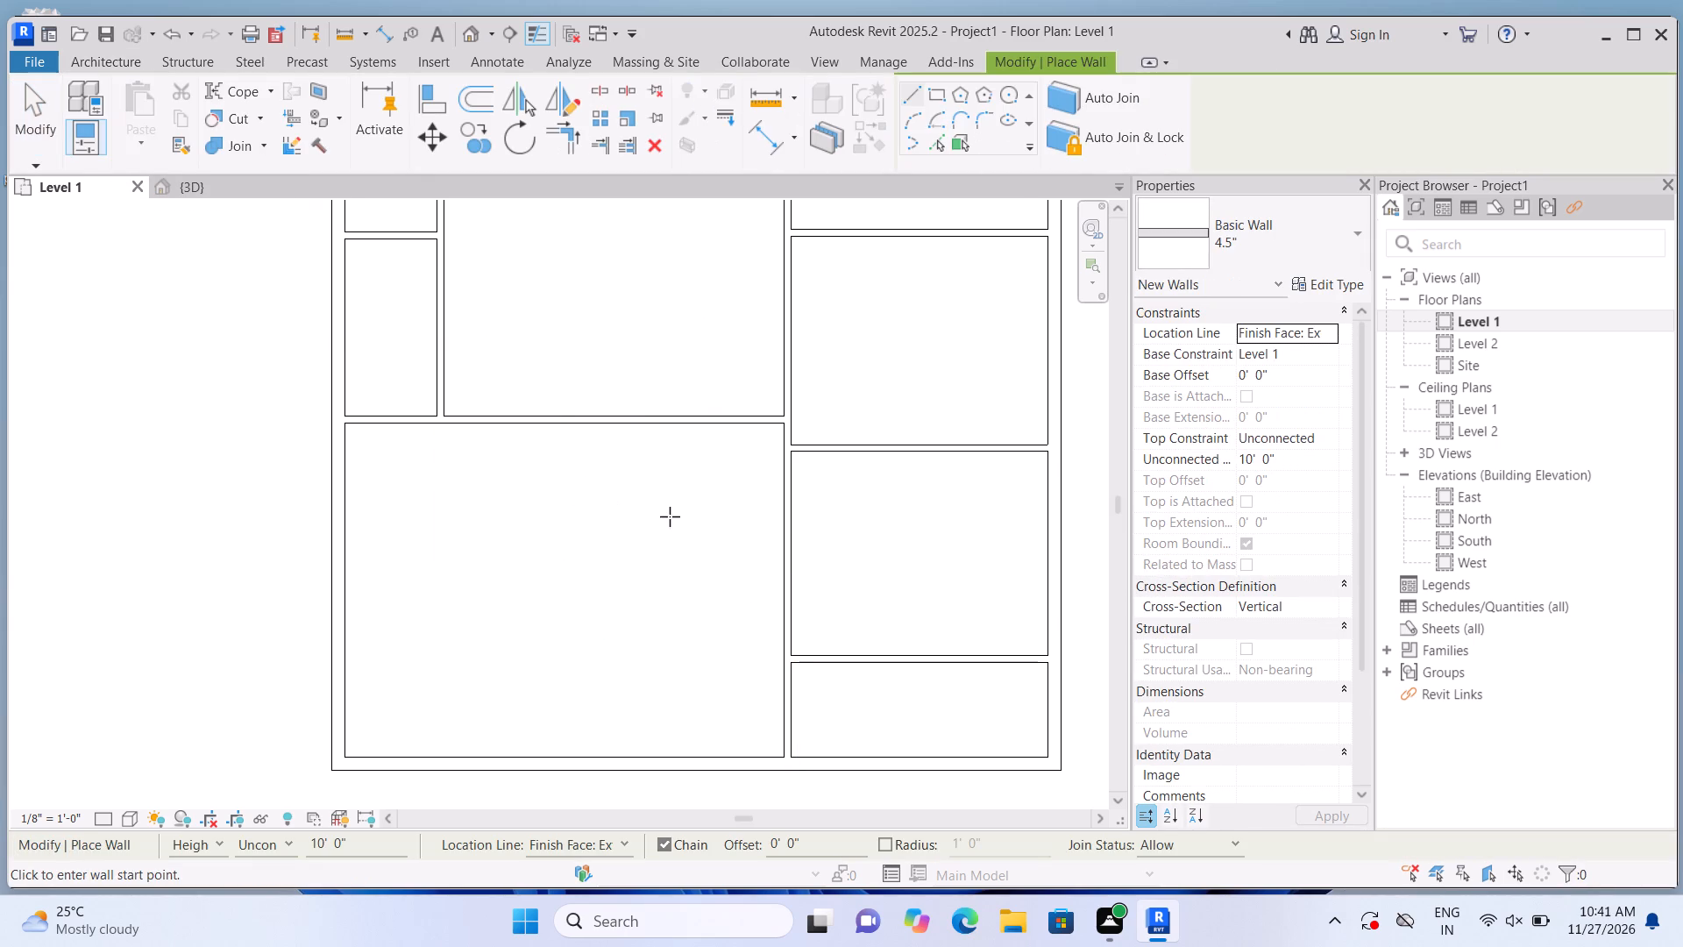
left_click(702, 431)
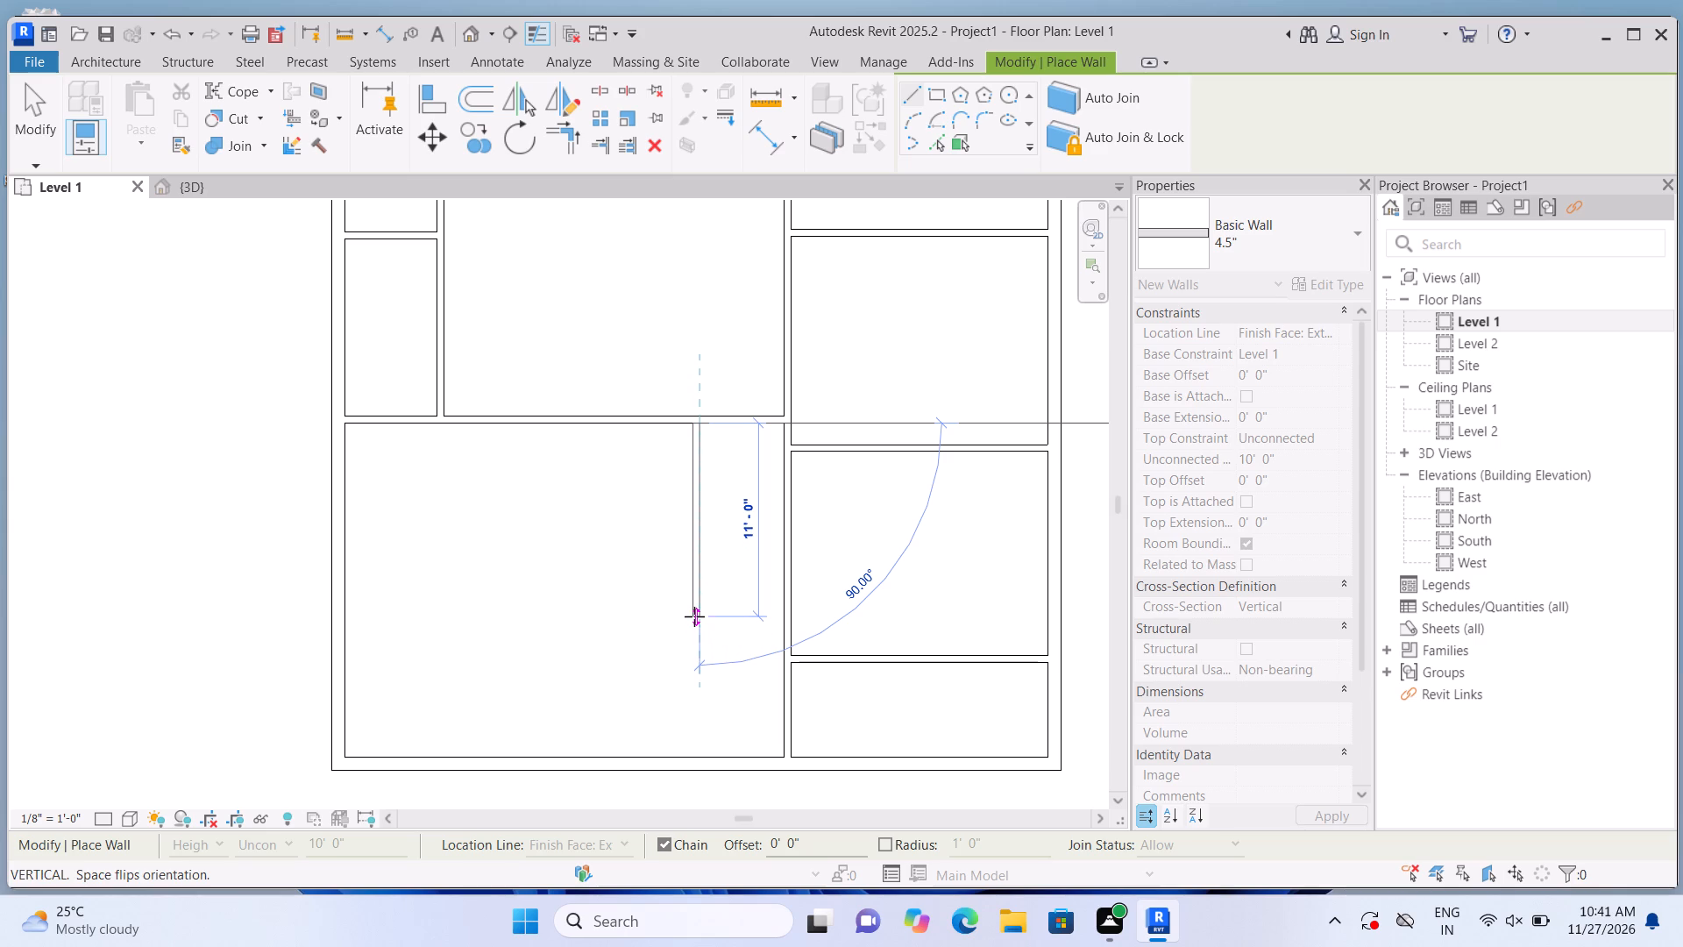
left_click(694, 616)
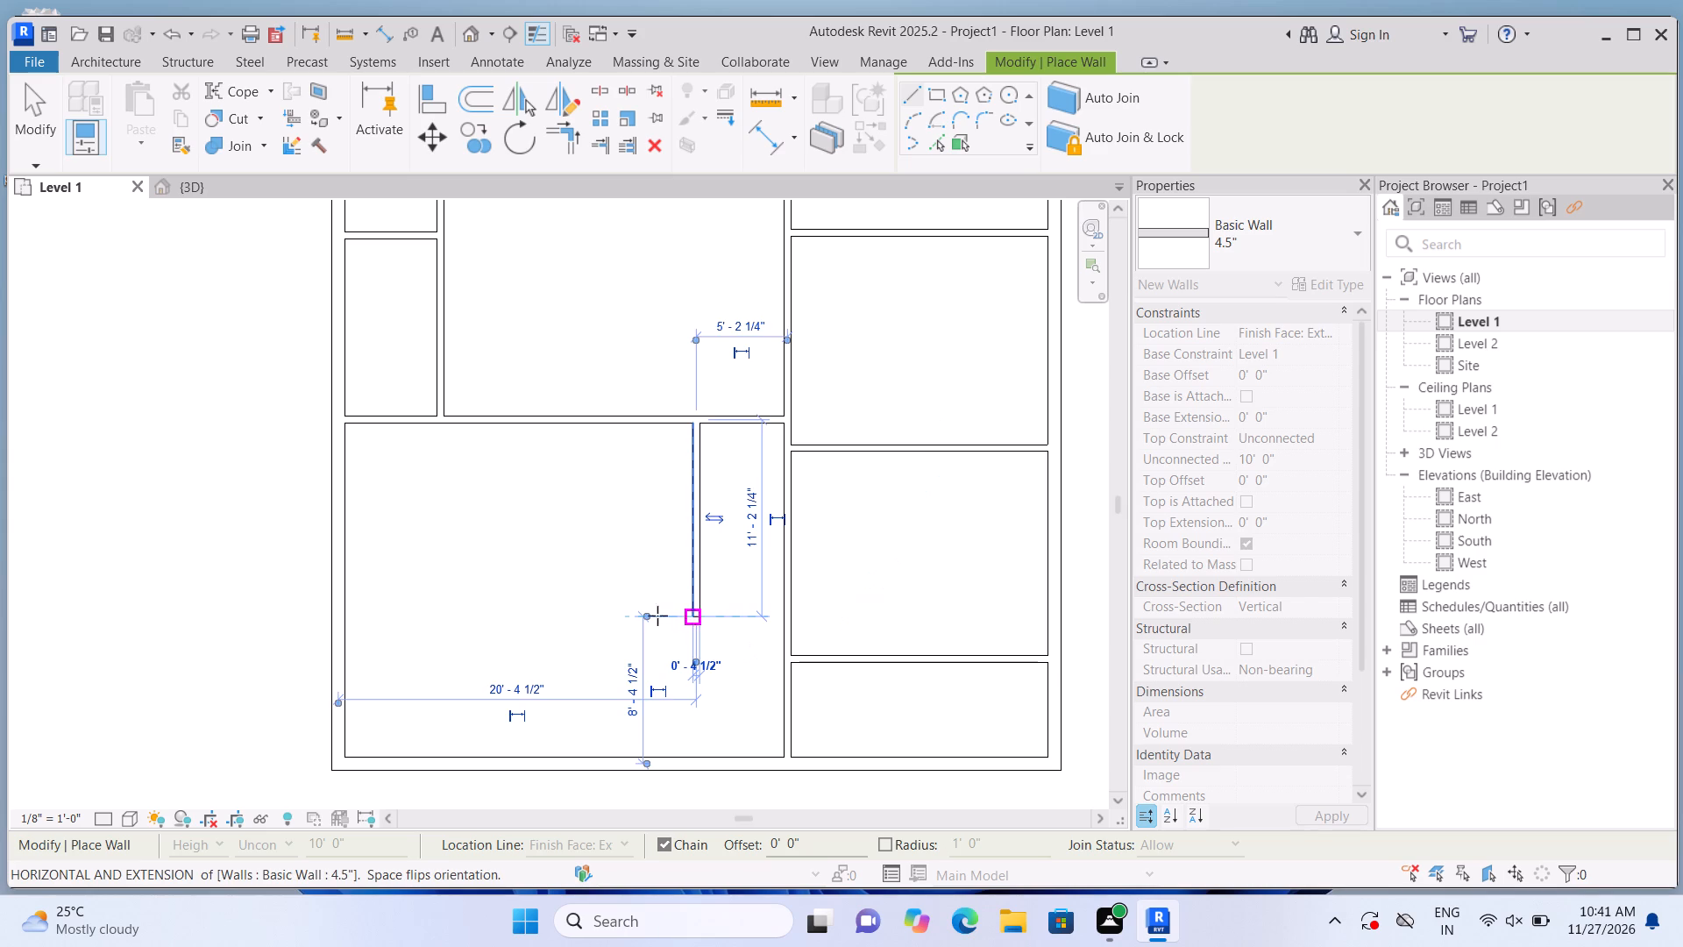
left_click(616, 609)
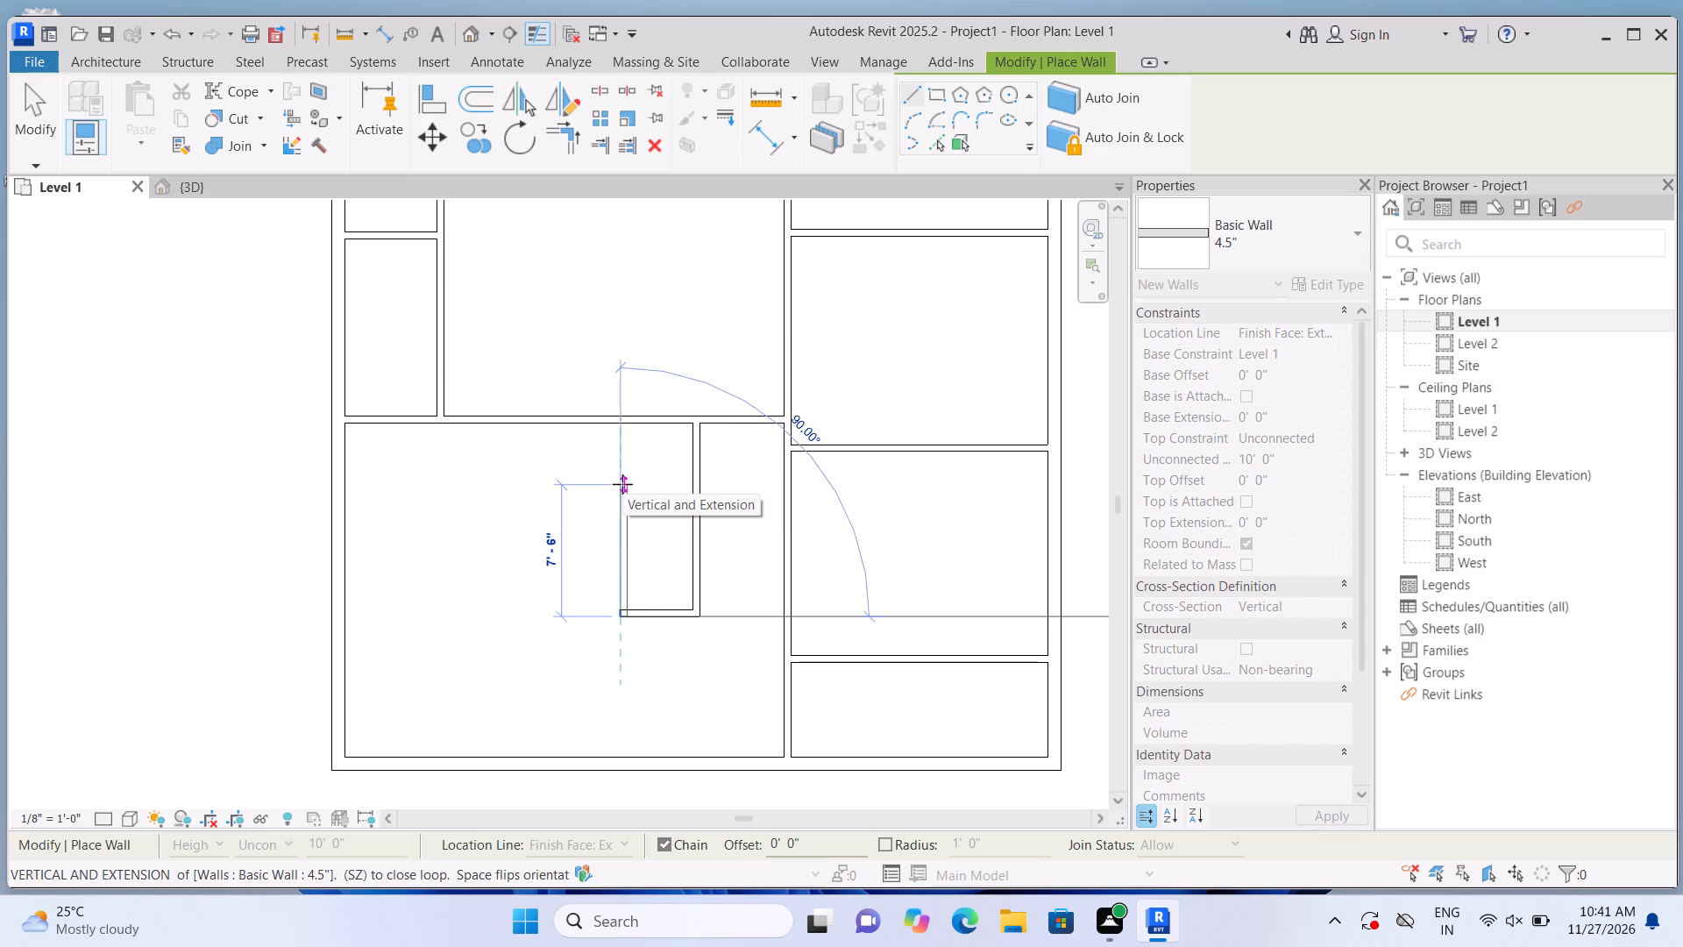
left_click(626, 422)
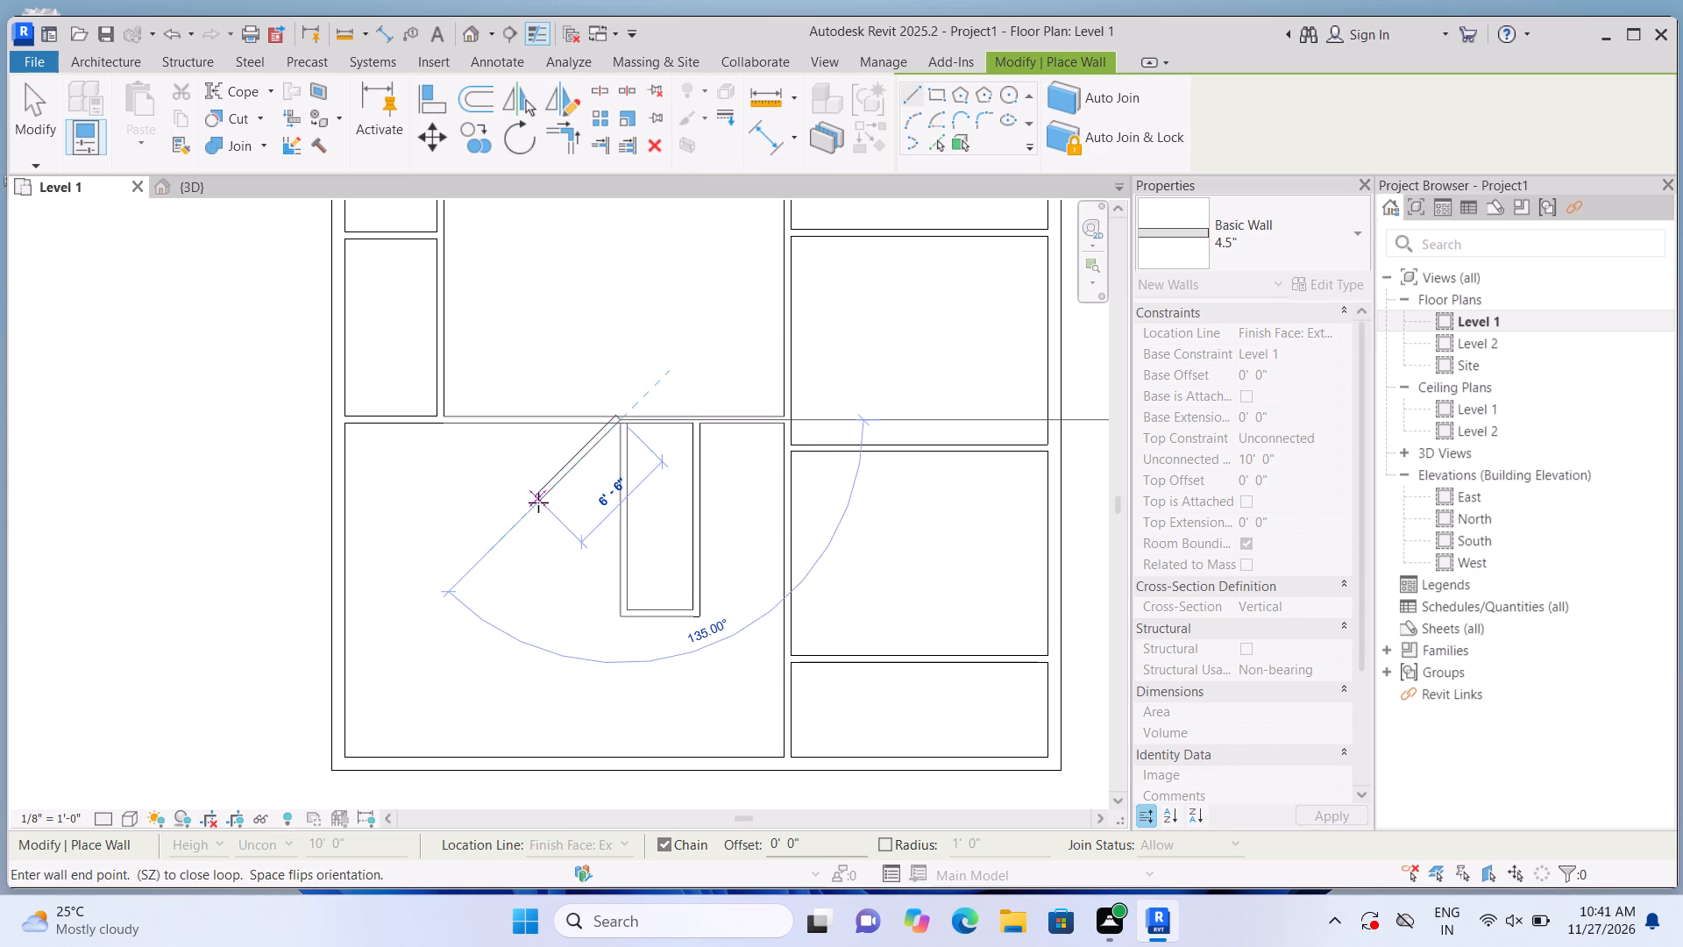
key("Escape")
Draw a 4.5" wall about 5'6" long west from the narrow room's southwest corner, leaving its west end free.
scroll(563, 593, "down", 3)
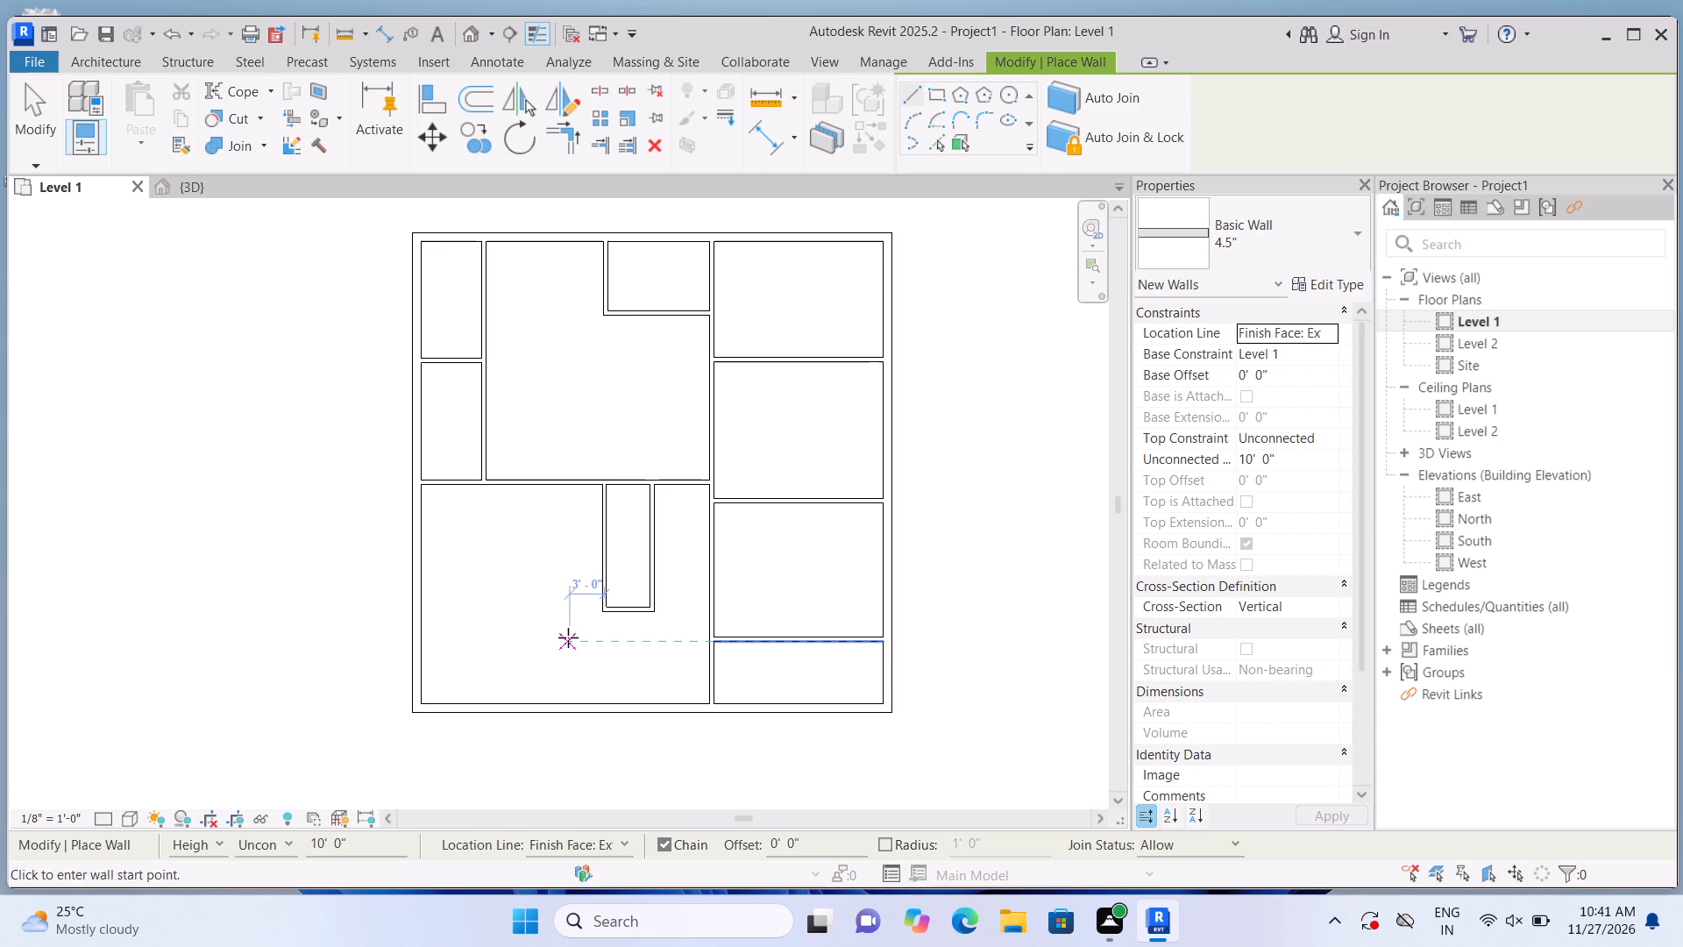
scroll(568, 639, "up", 4)
left_click(624, 590)
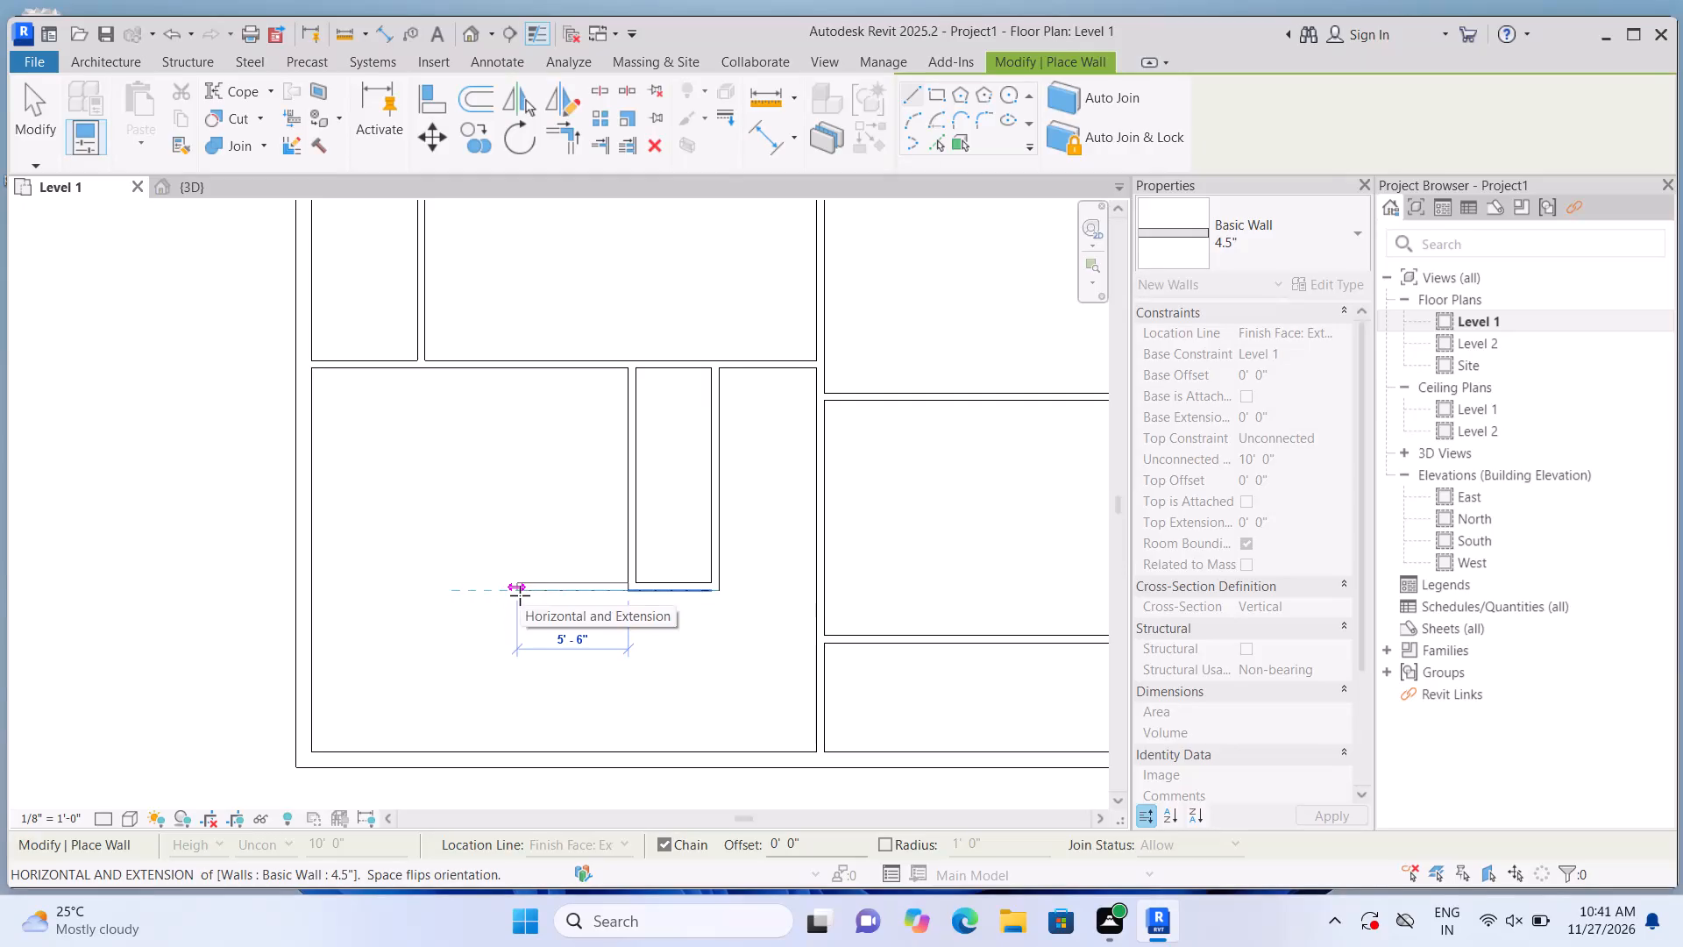
left_click(520, 595)
key("Escape")
scroll(564, 673, "down", 5)
scroll(675, 607, "up", 2)
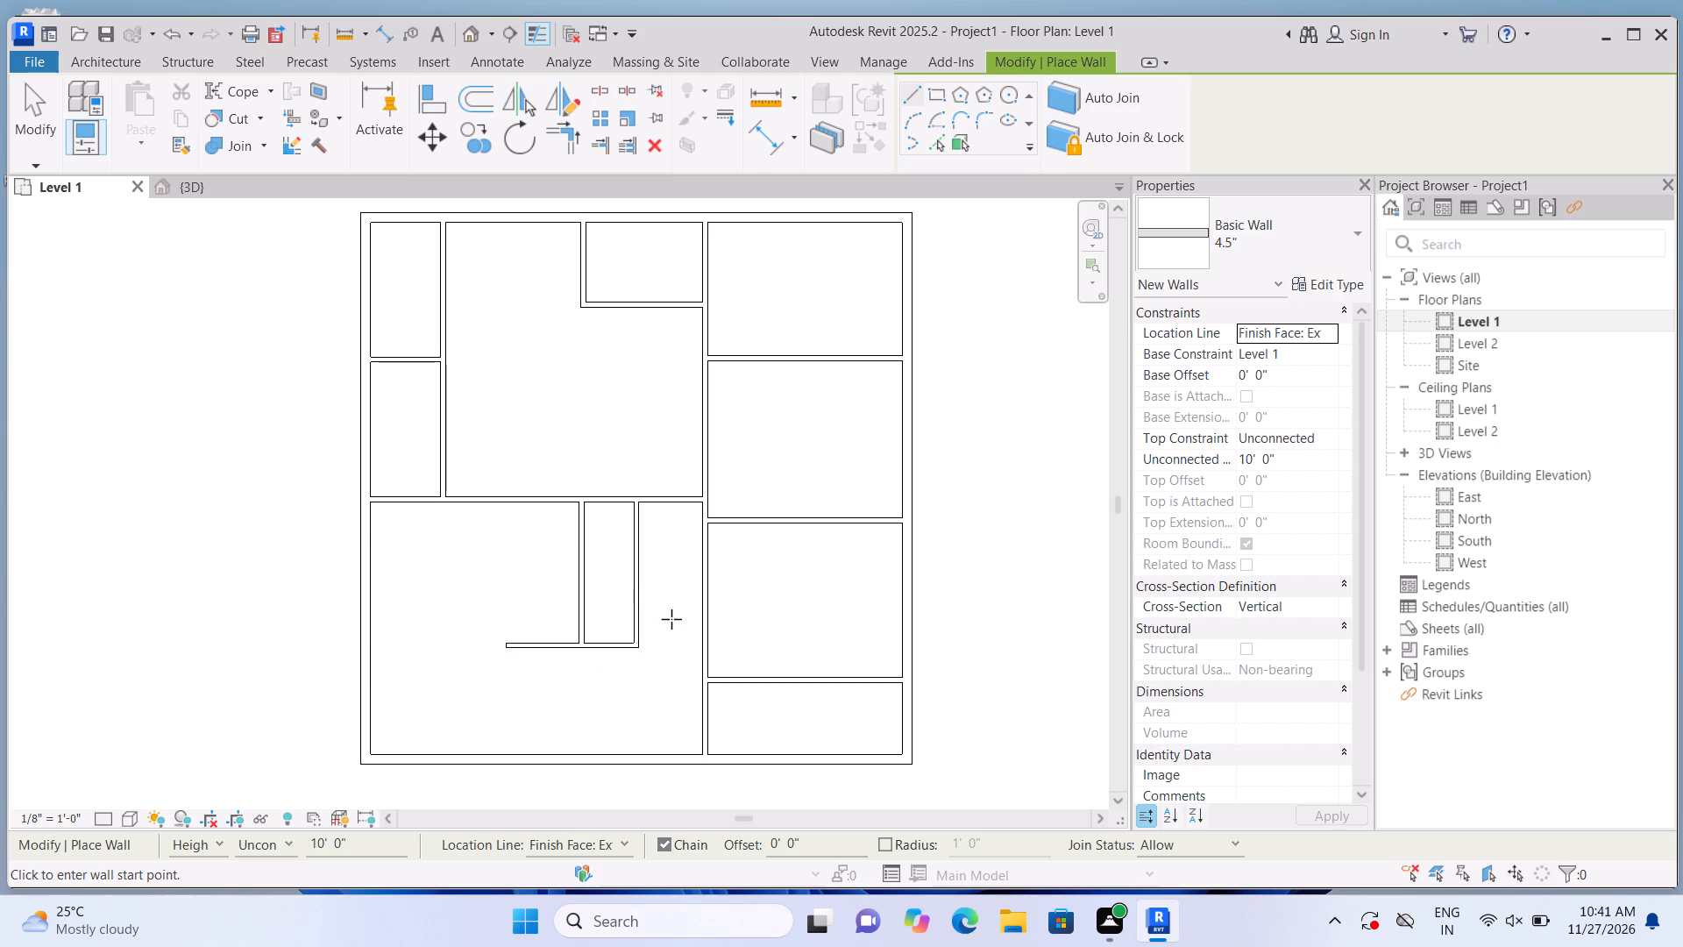
scroll(668, 659, "up", 1)
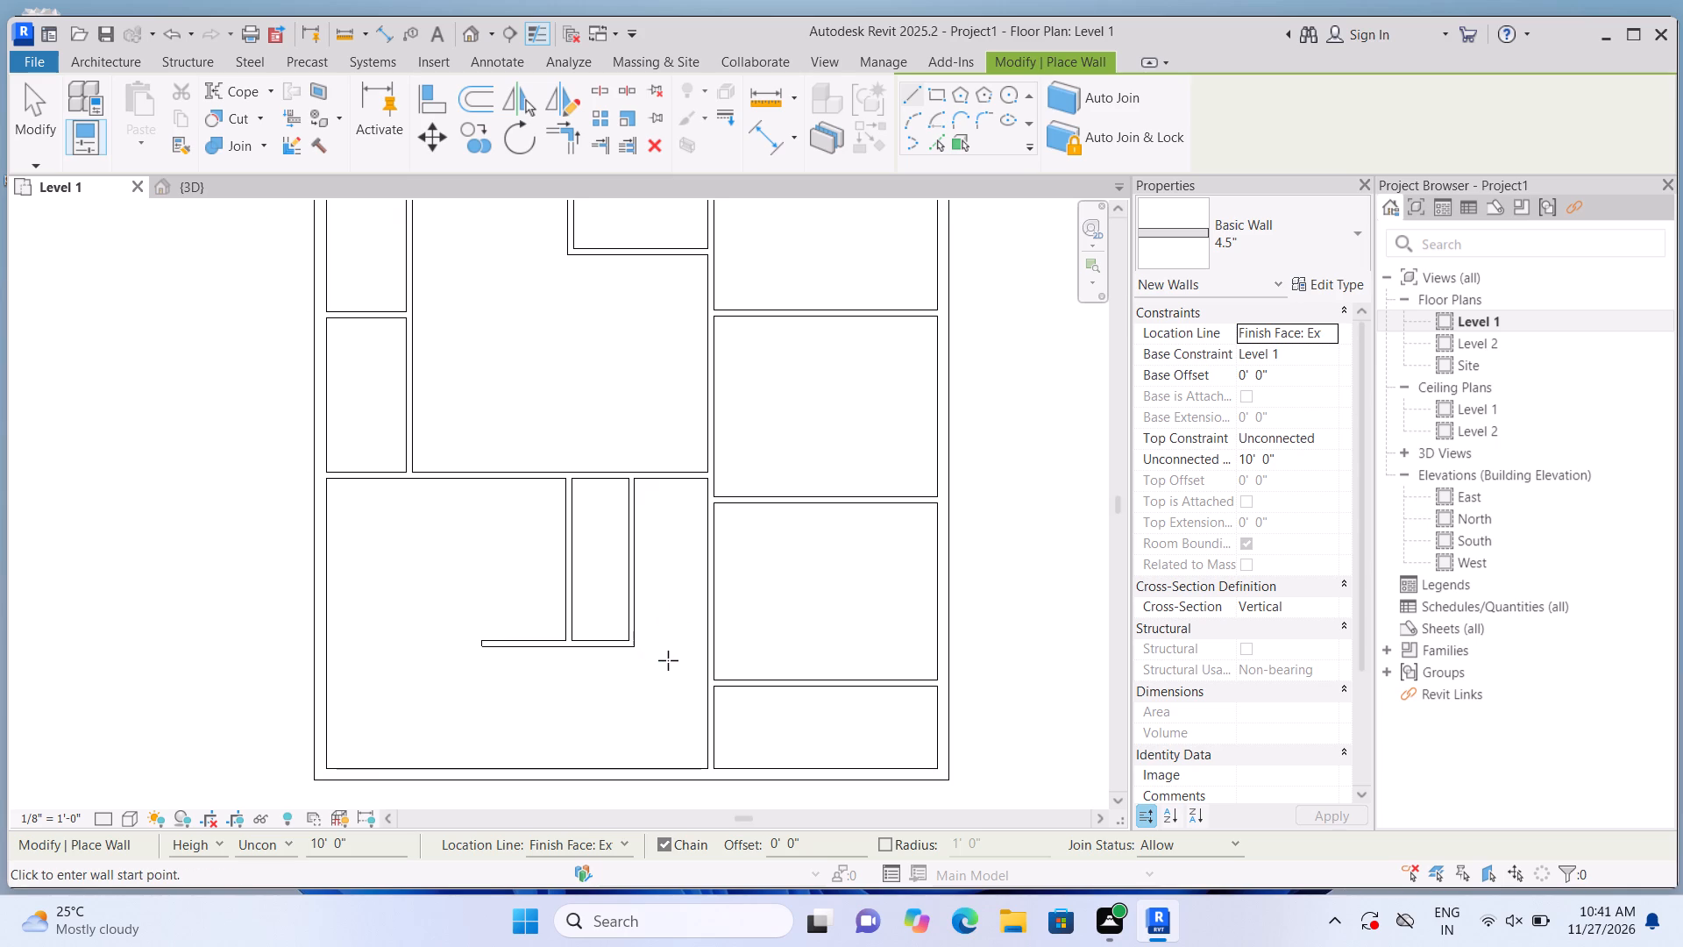
key("Escape")
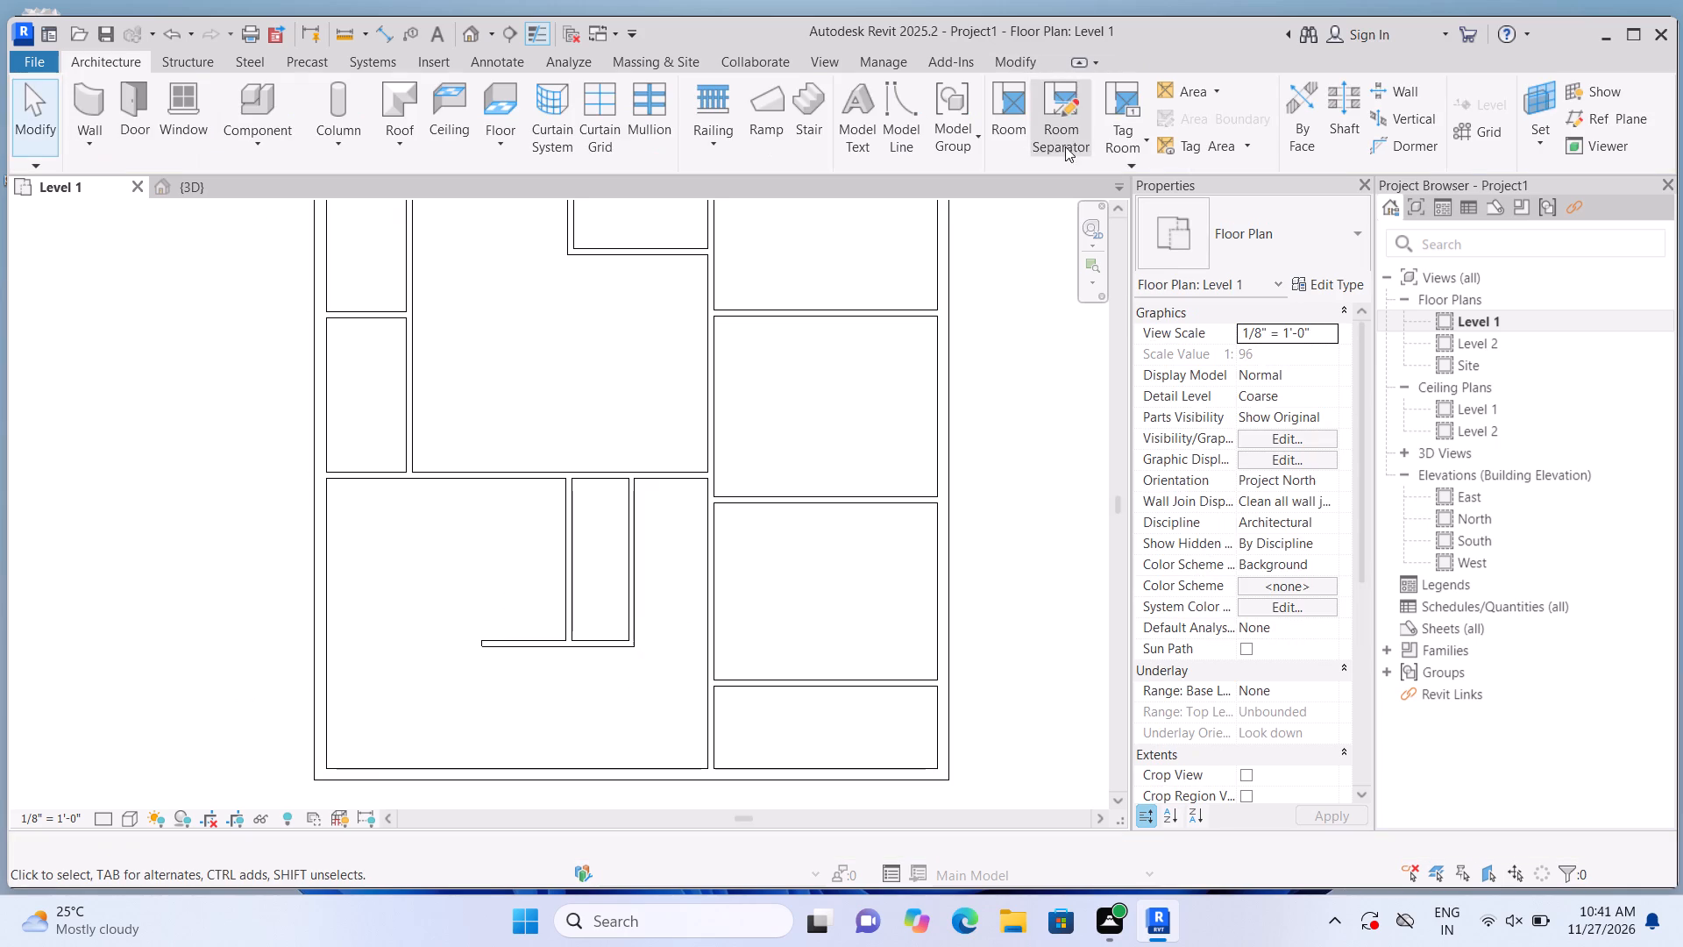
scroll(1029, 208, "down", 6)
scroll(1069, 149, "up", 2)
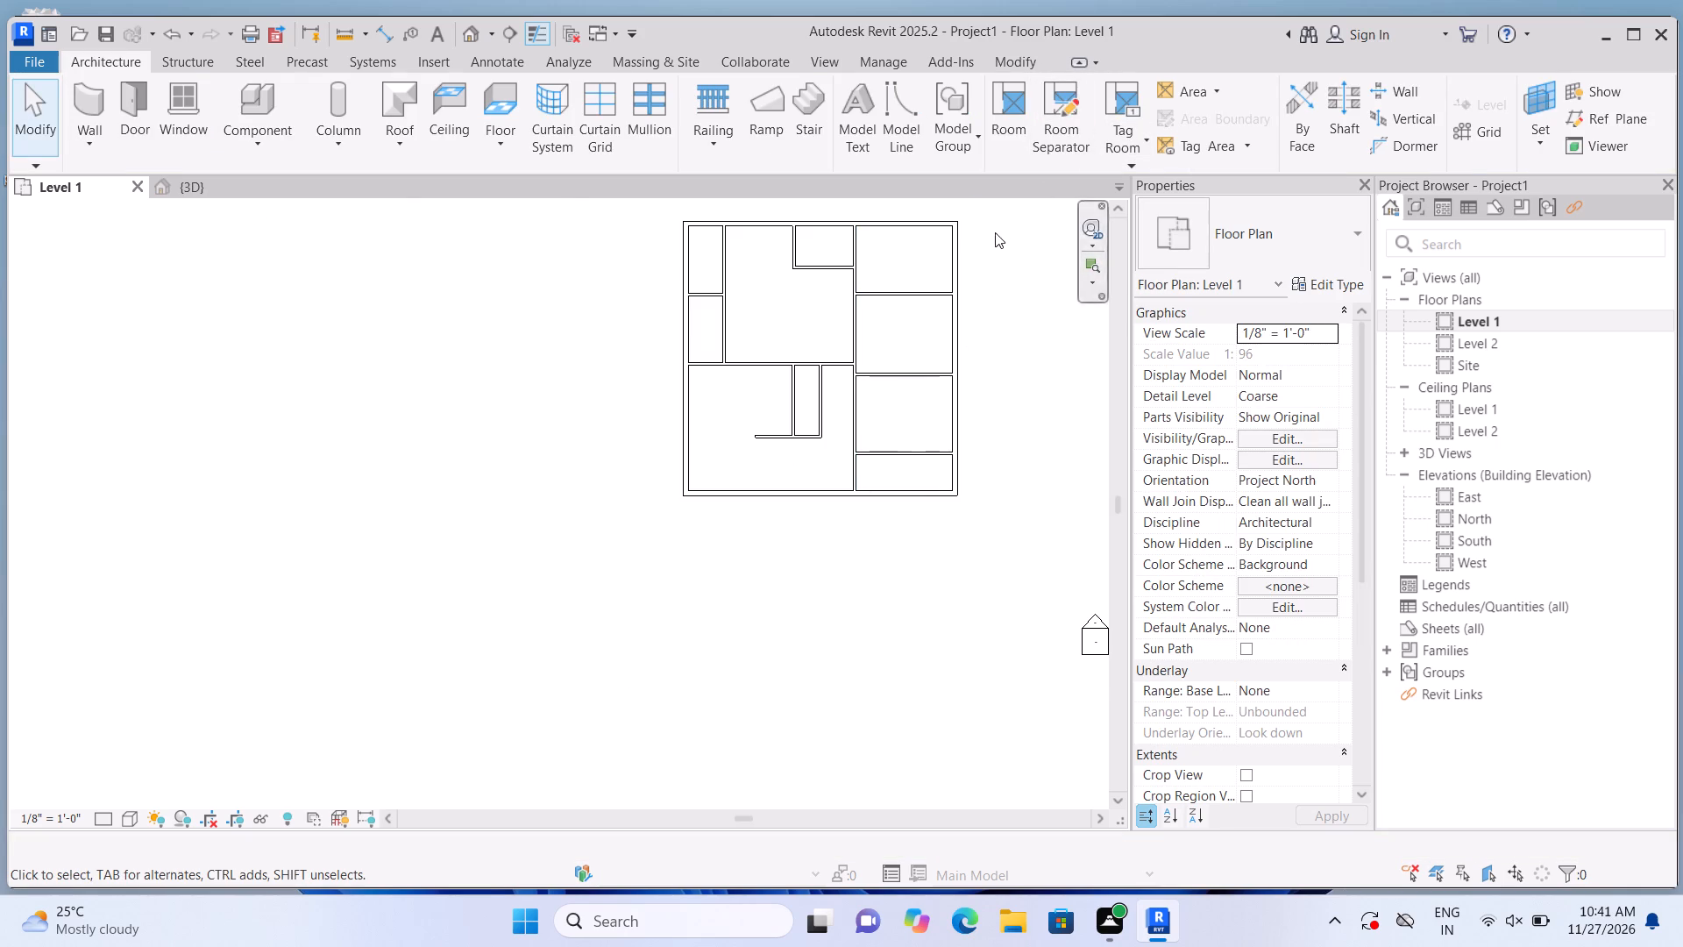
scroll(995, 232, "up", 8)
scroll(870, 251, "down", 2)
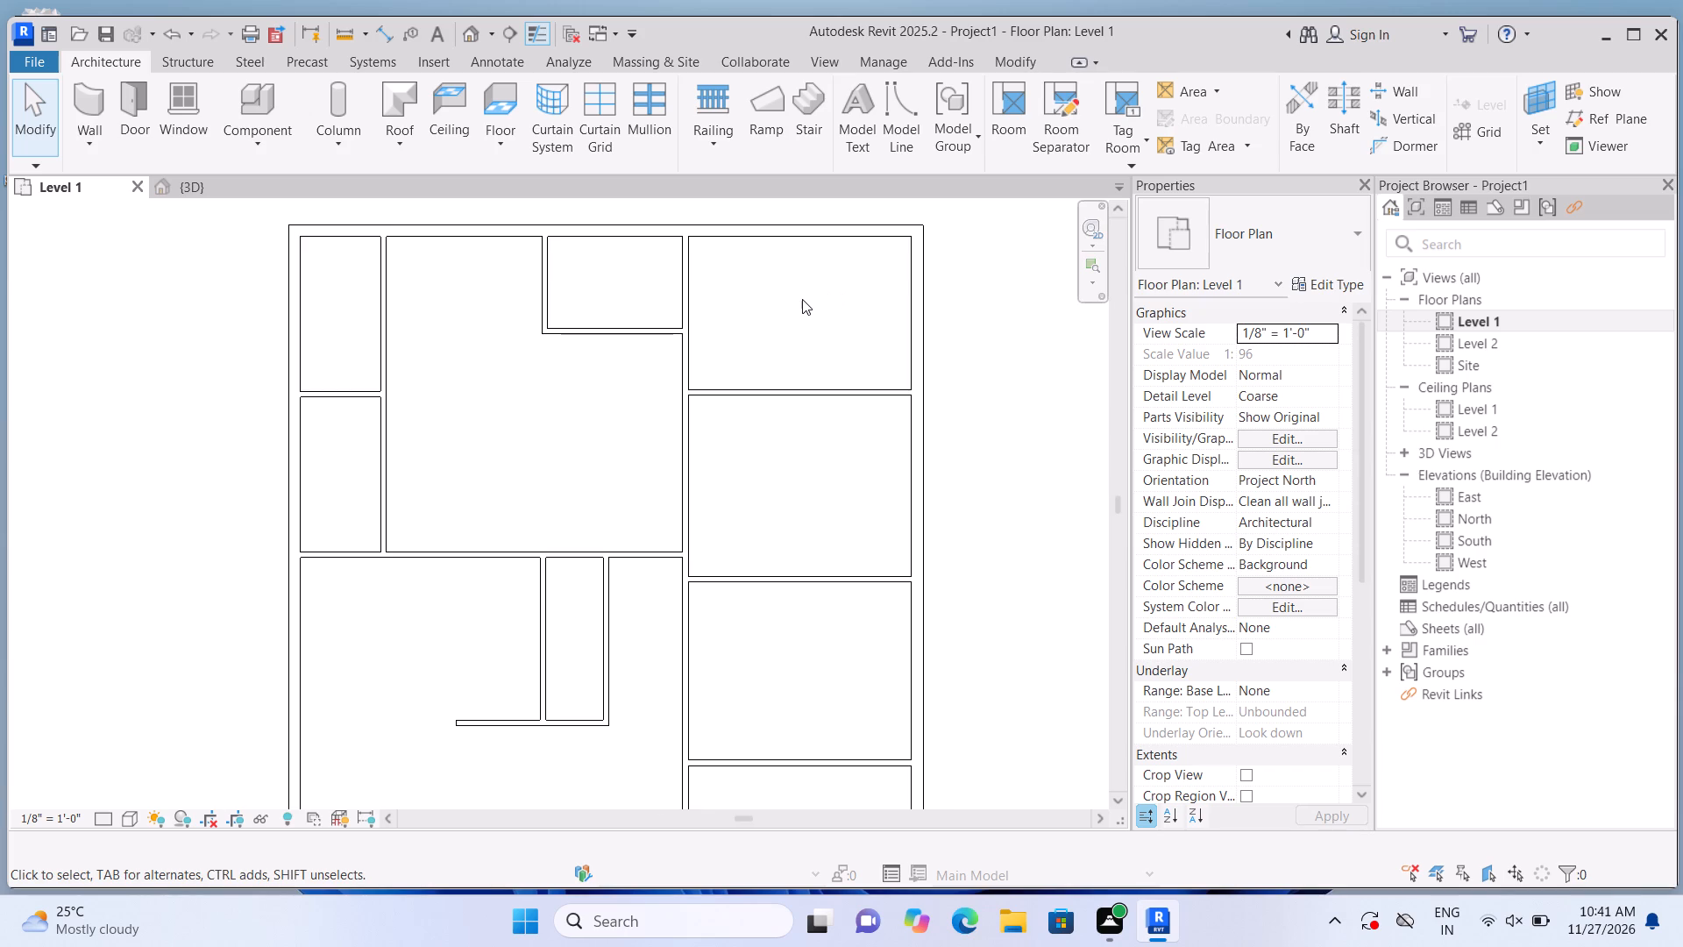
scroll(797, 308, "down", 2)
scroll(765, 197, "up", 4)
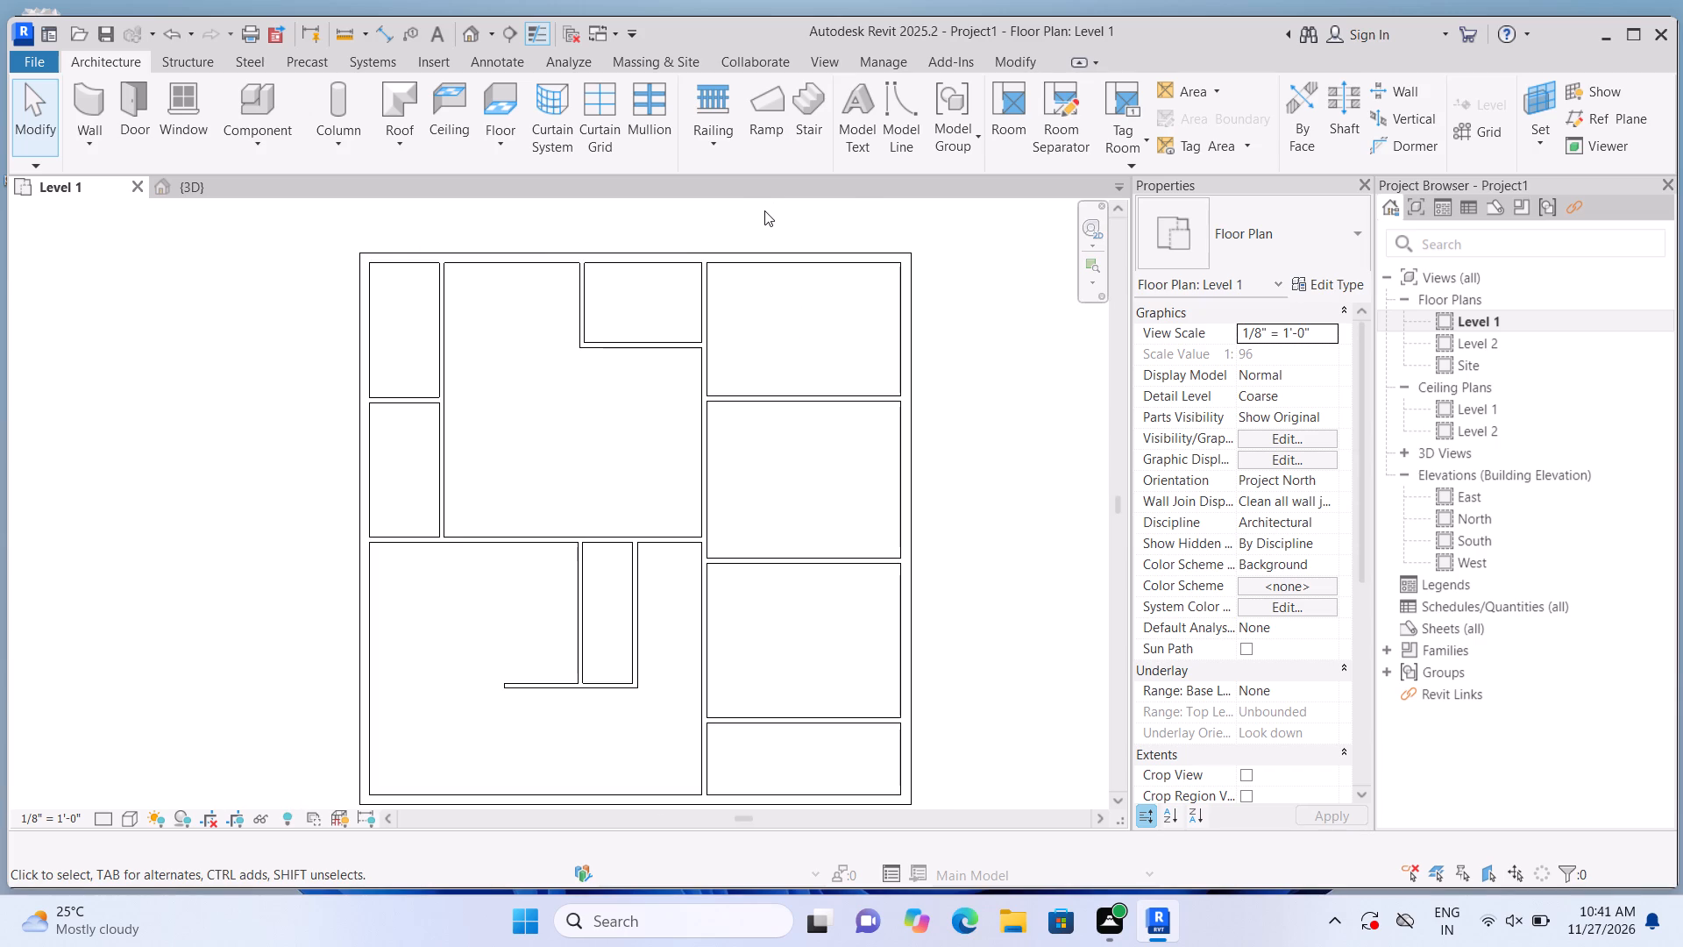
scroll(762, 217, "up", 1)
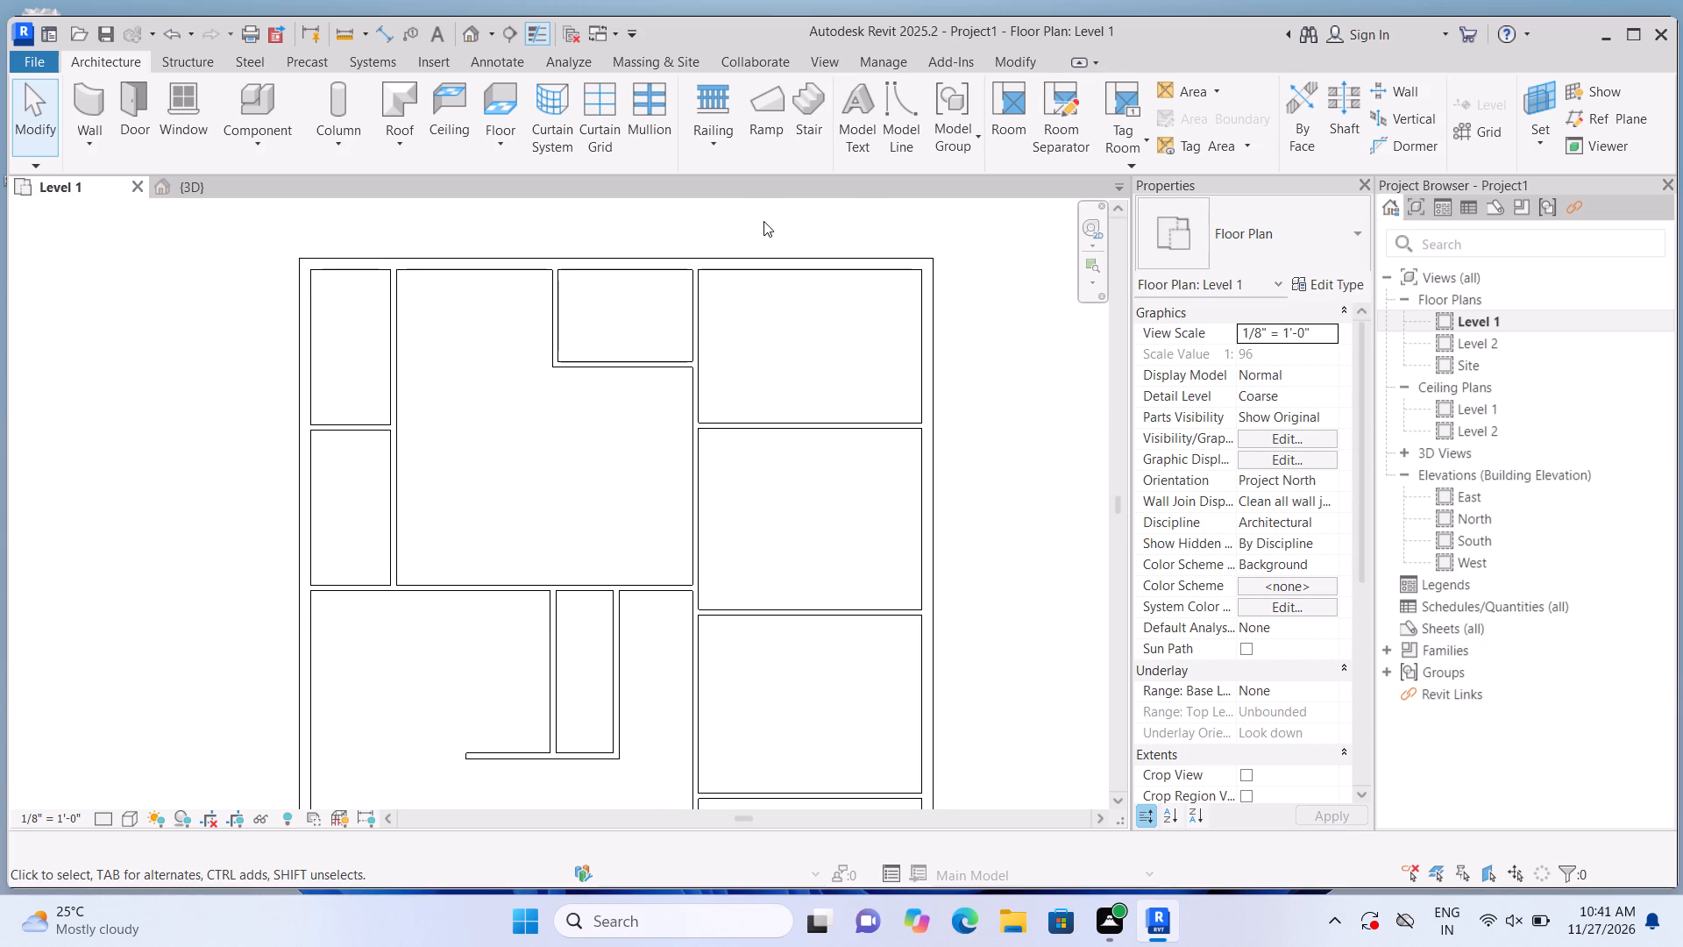
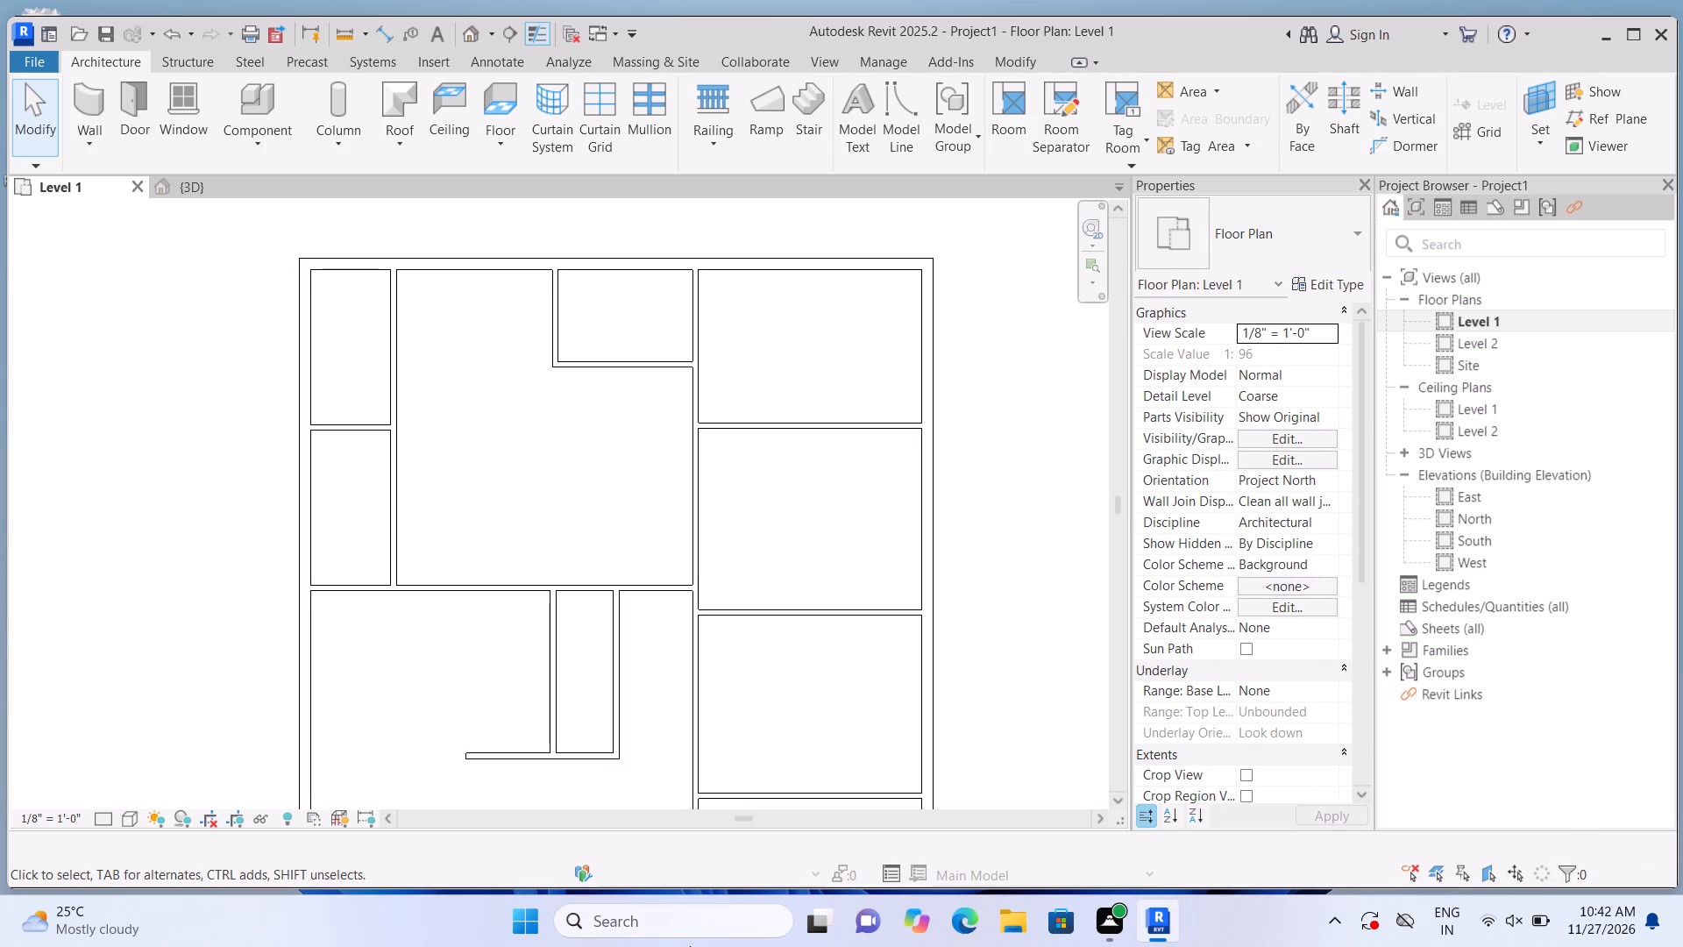
Open the 3D view of the building and set its visual style to Shaded.
scroll(693, 566, "down", 1)
scroll(607, 516, "down", 1)
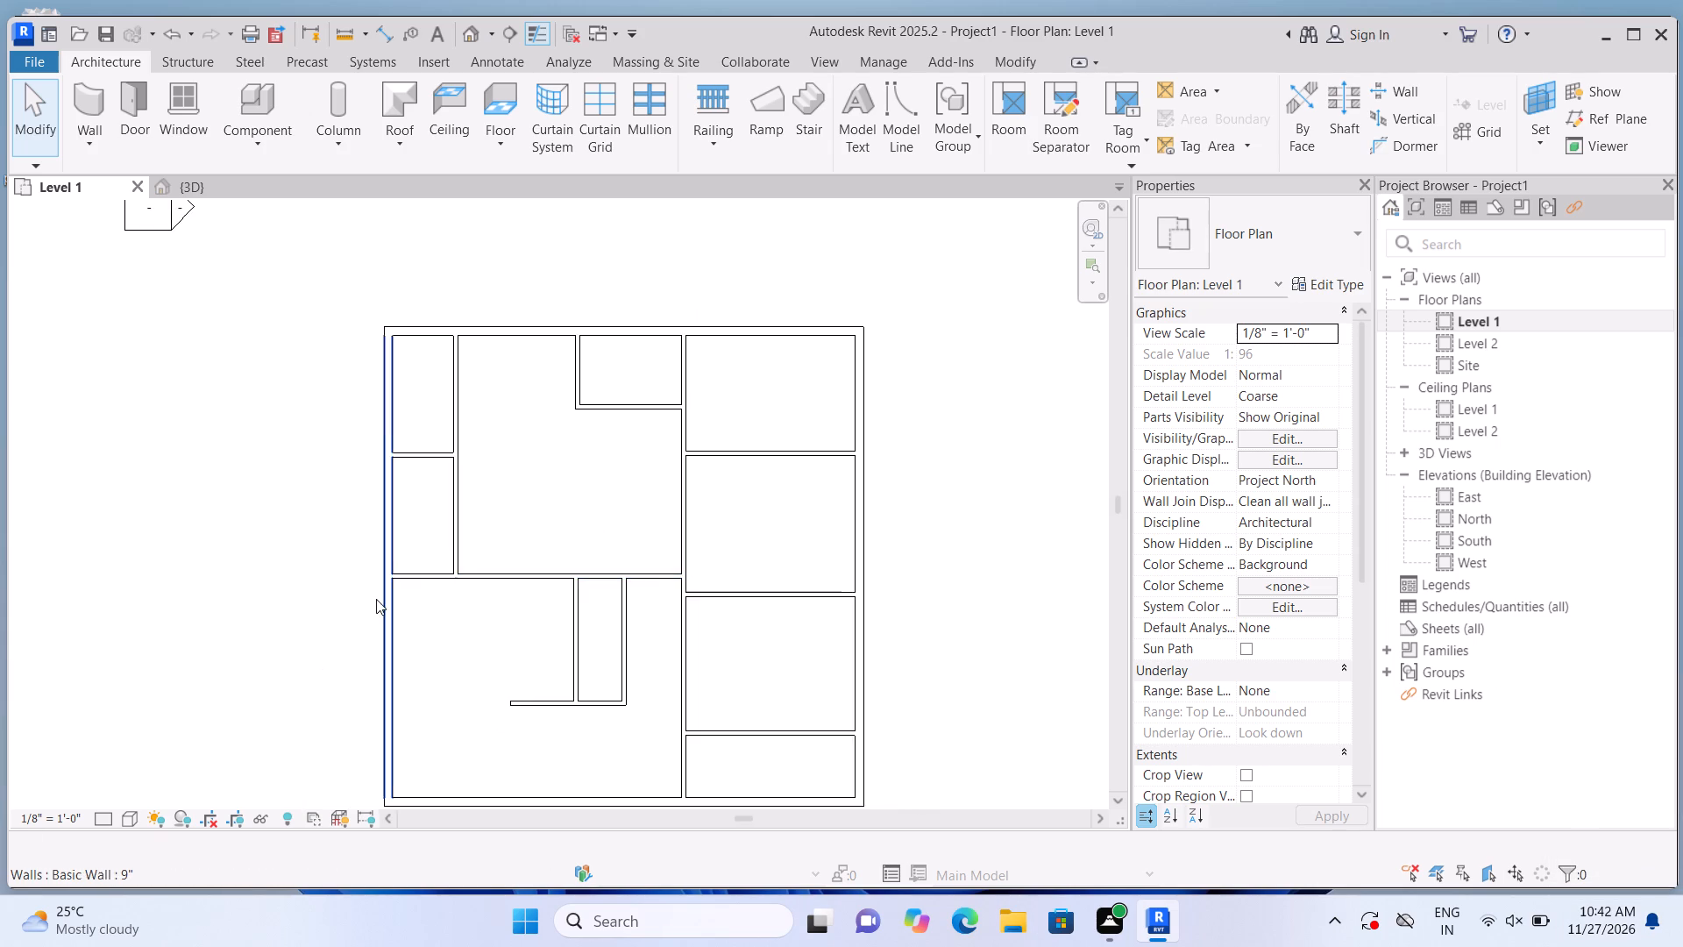
scroll(375, 599, "up", 1)
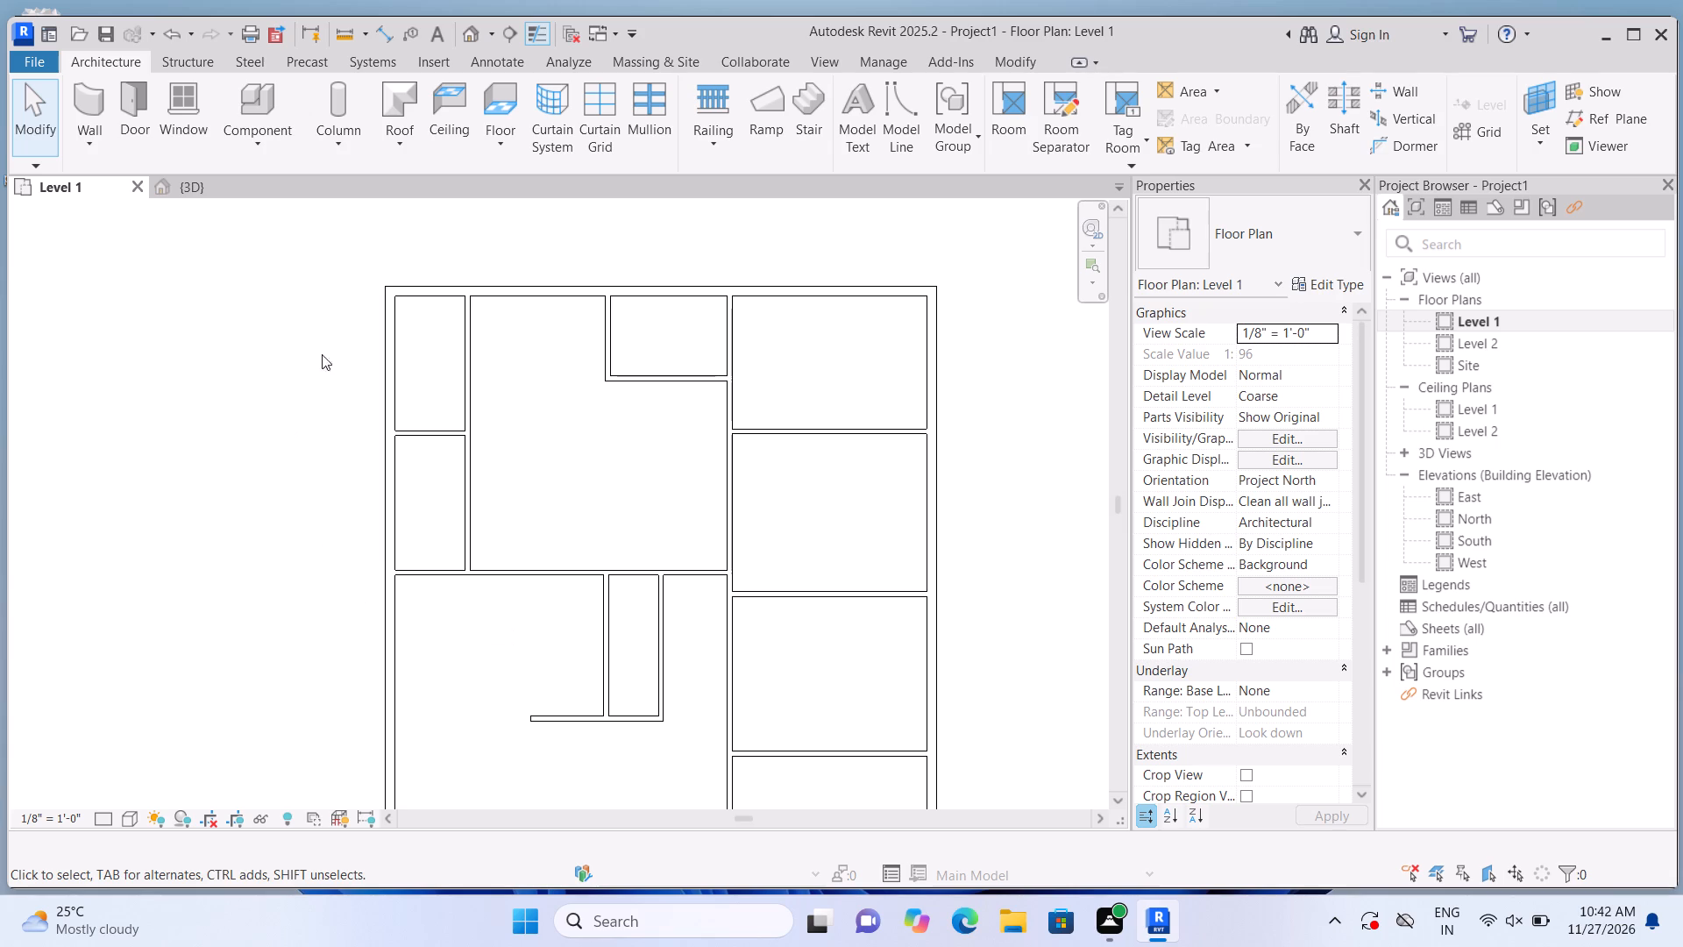
left_click(476, 41)
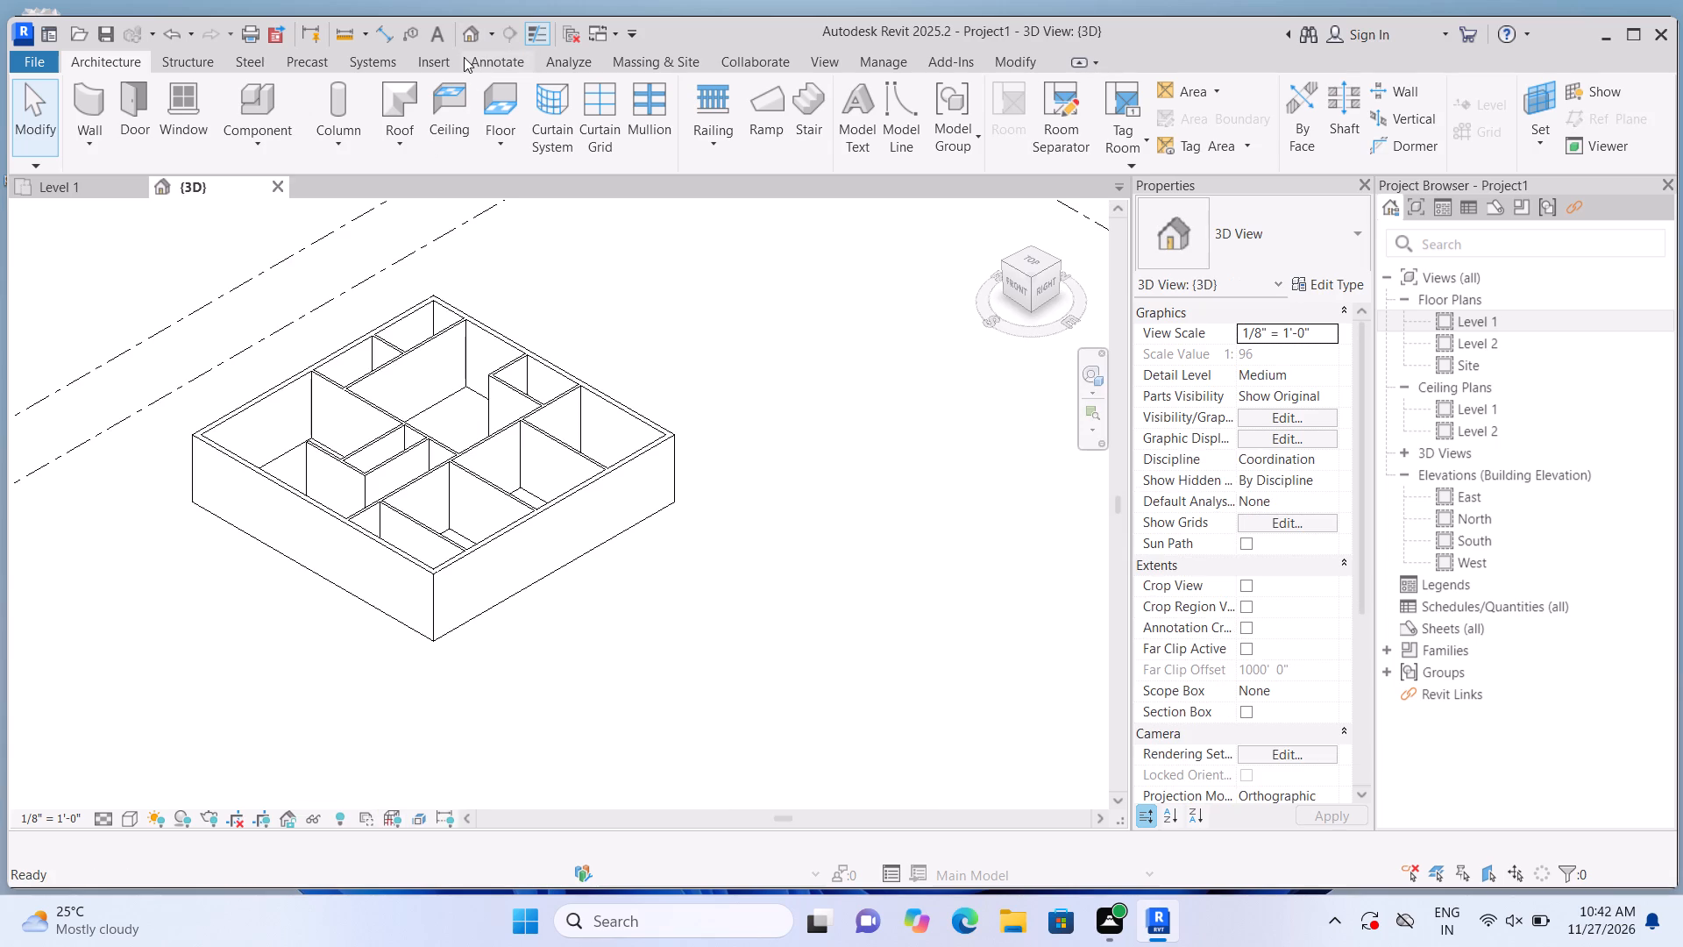
left_click(126, 816)
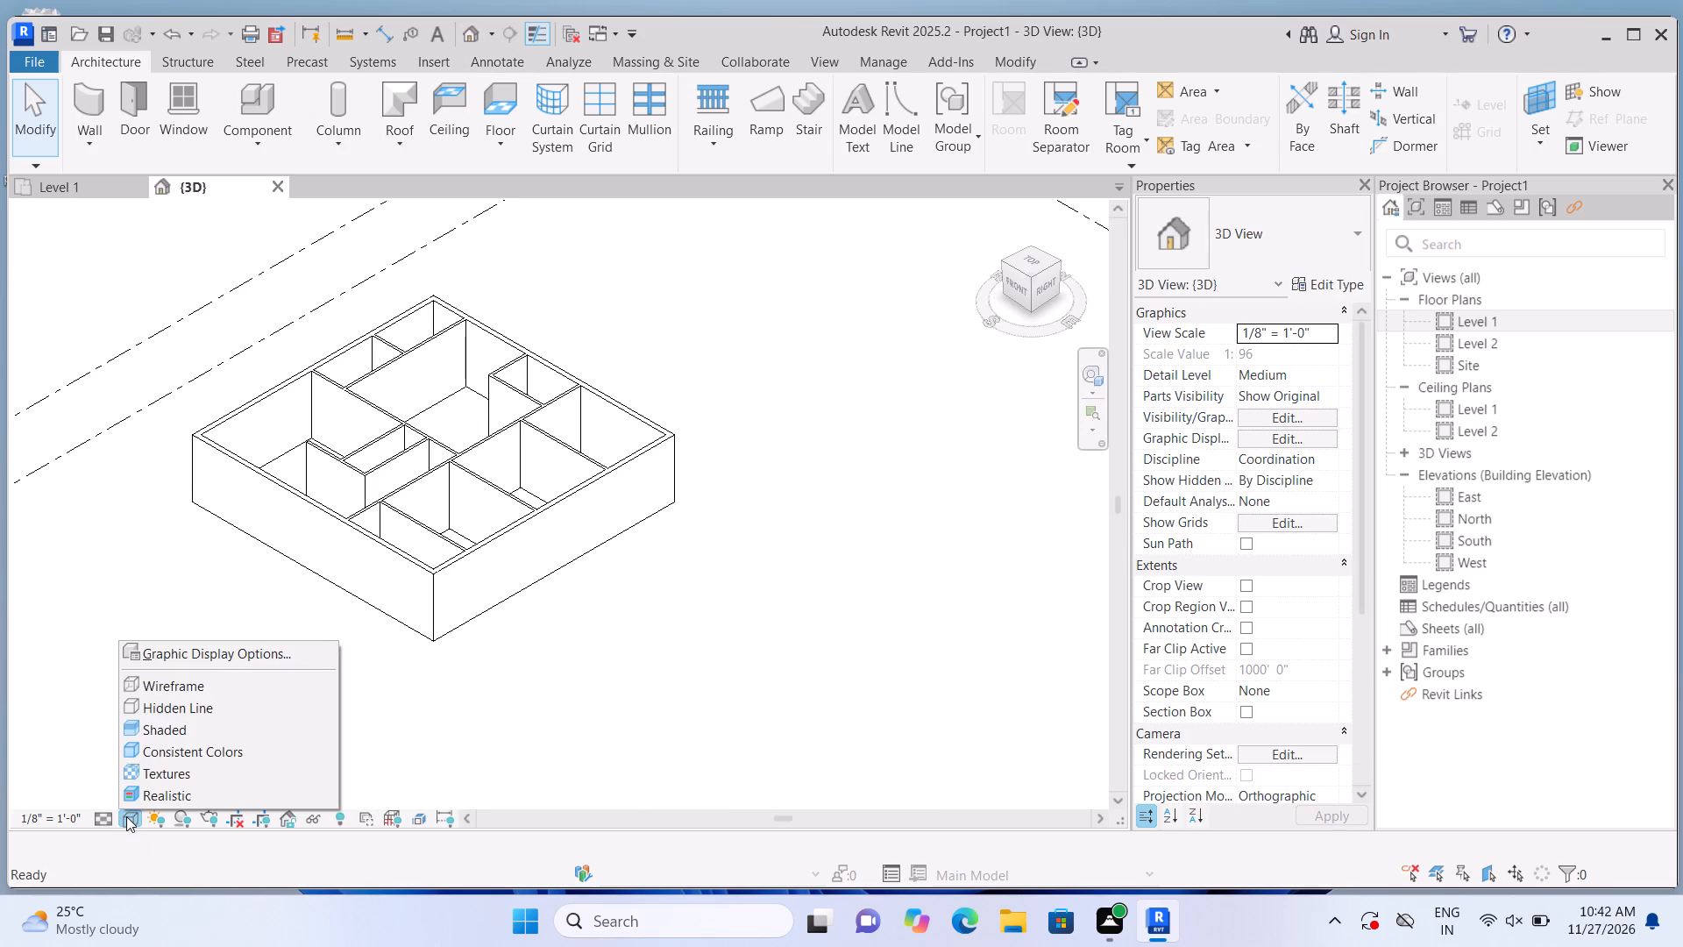
left_click(141, 723)
Examine the shaded exterior and interior walls in 3D, from above and from underneath.
scroll(103, 513, "up", 2)
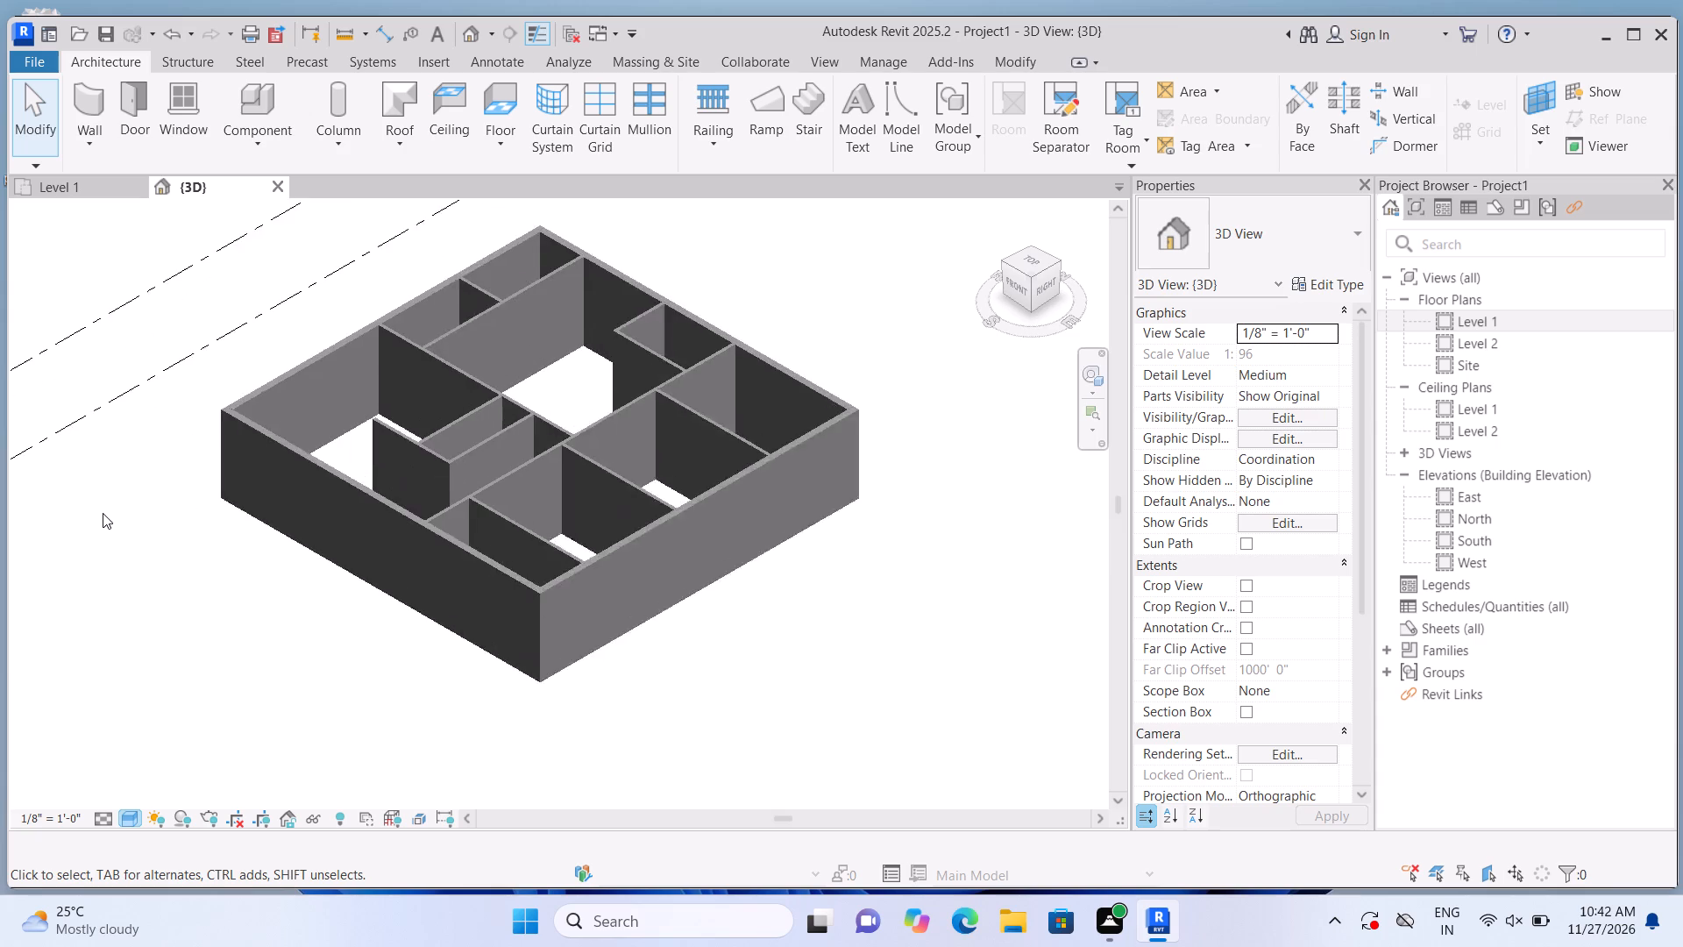
scroll(103, 513, "up", 3)
scroll(120, 528, "down", 1)
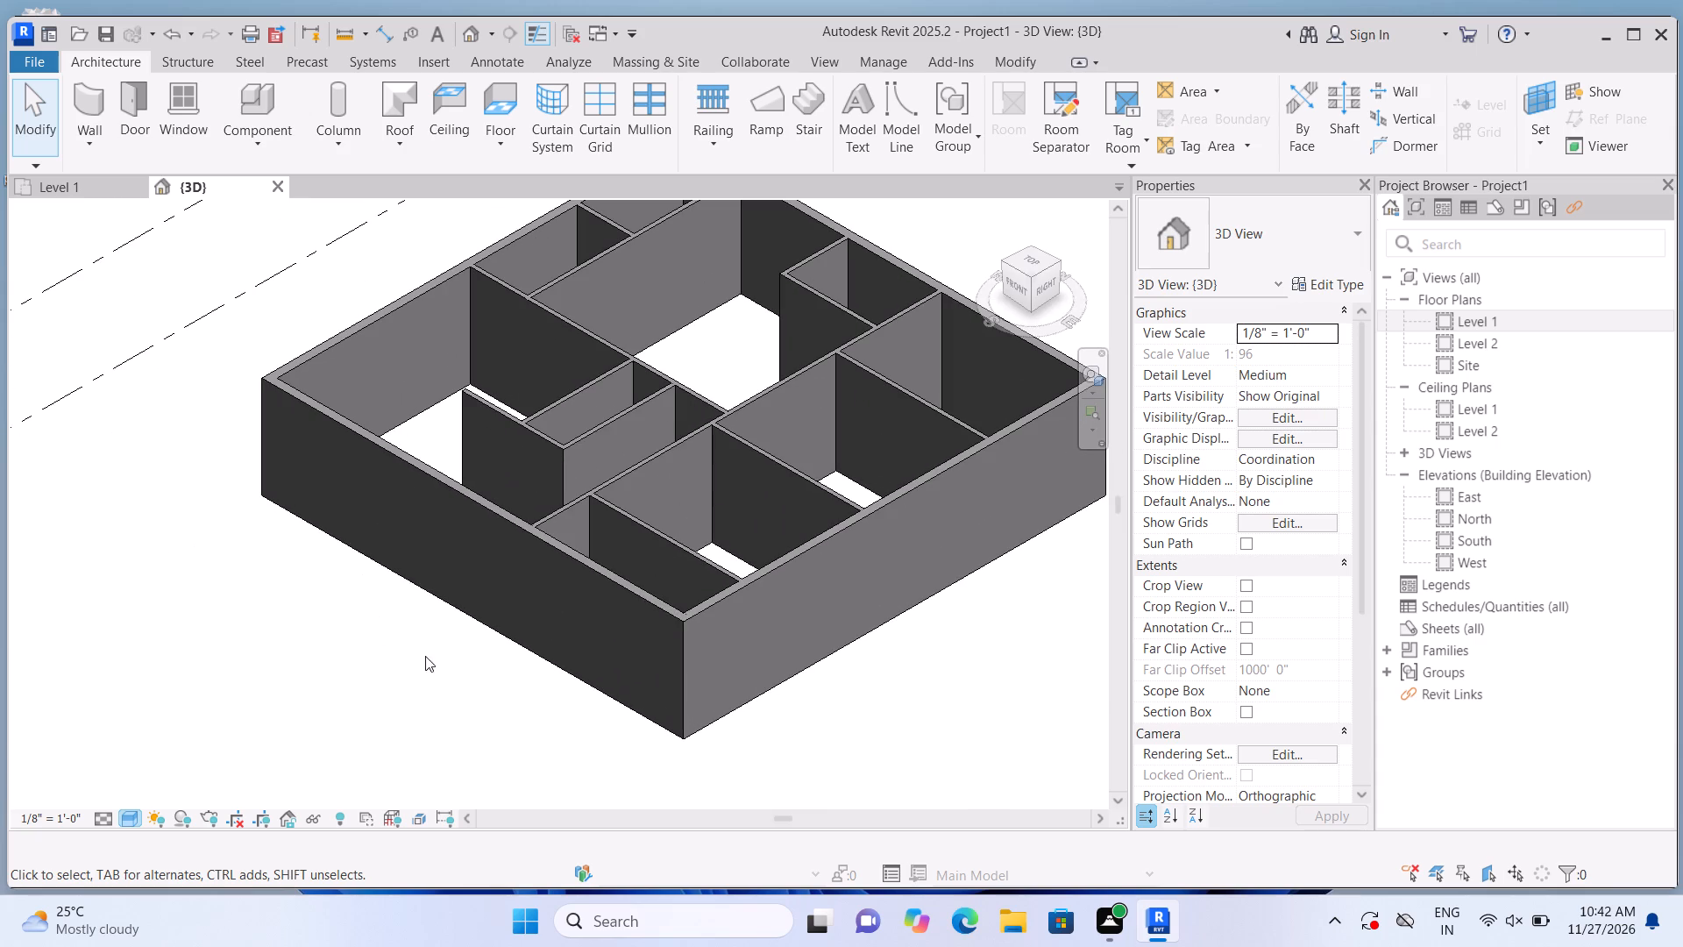
scroll(601, 805, "down", 2)
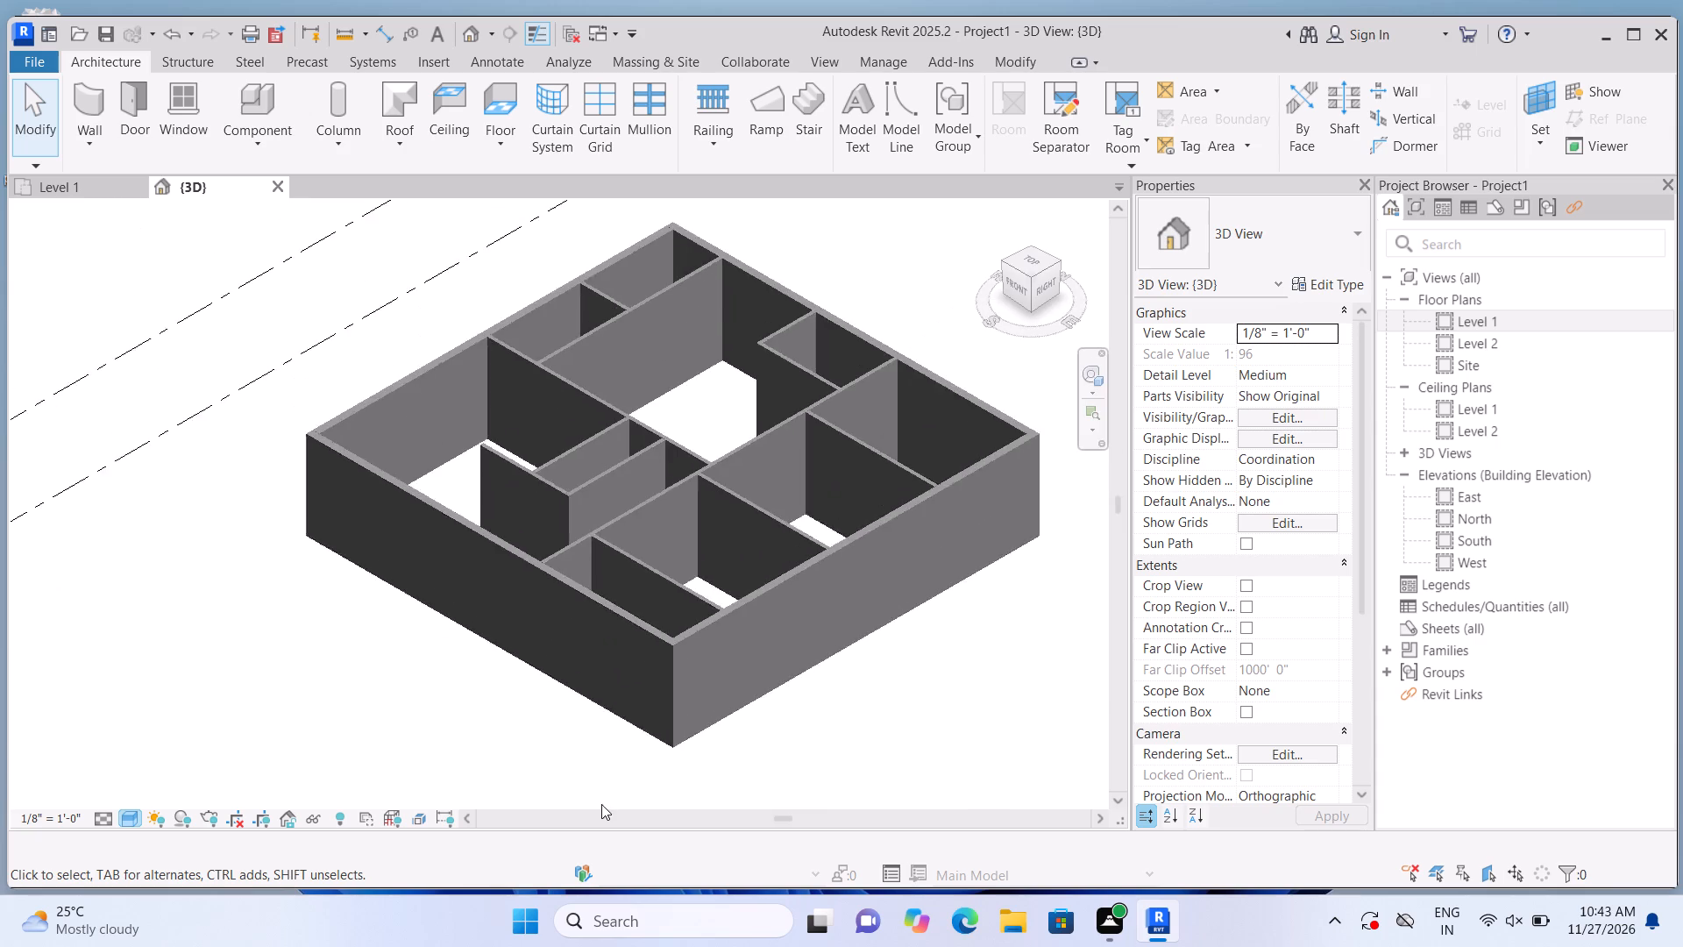
scroll(717, 767, "up", 1)
scroll(728, 752, "up", 1, "shift")
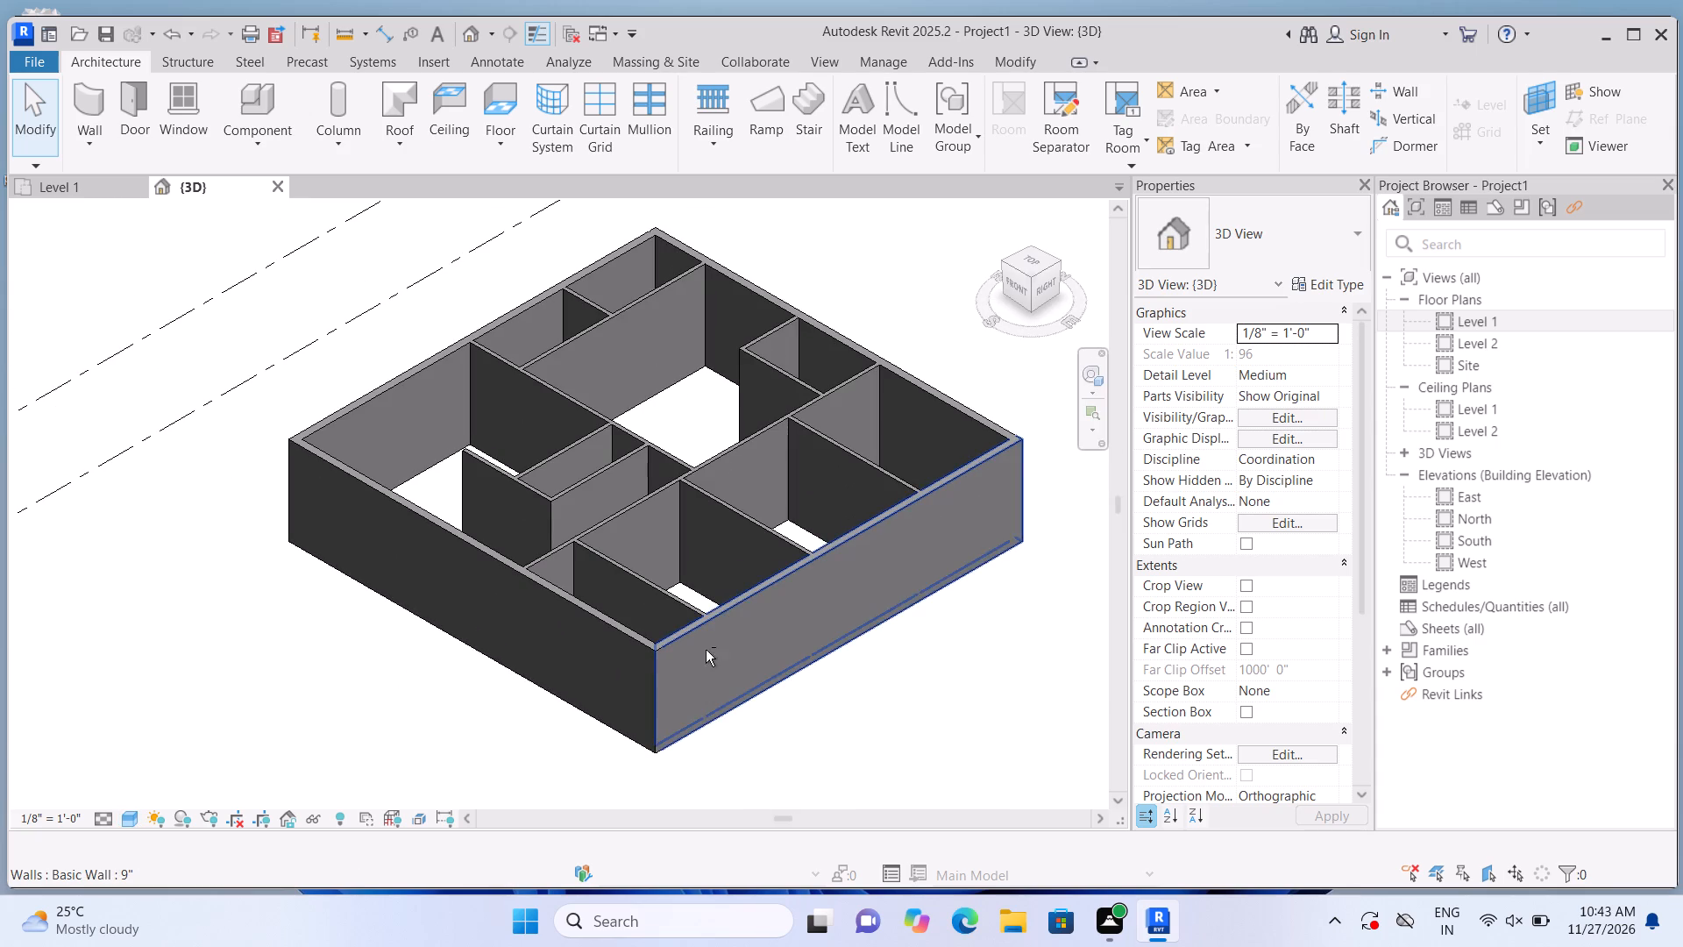
scroll(688, 681, "down", 5)
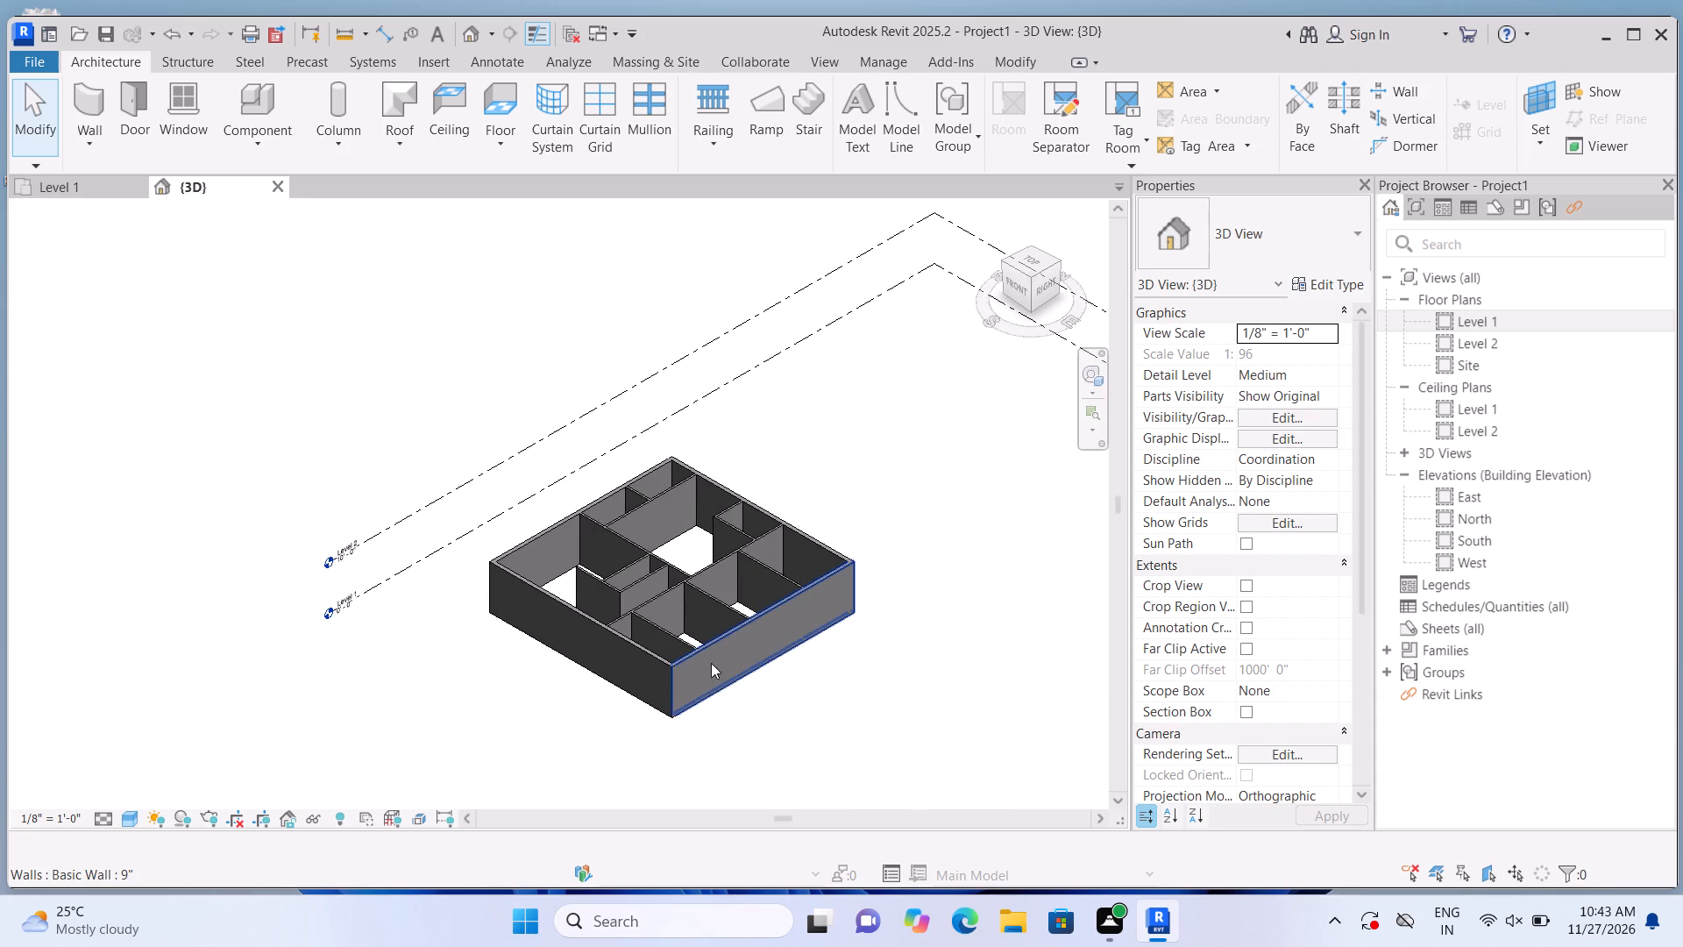
scroll(714, 690, "up", 1)
middle_click(712, 685, "shift")
middle_click(712, 676, "shift")
scroll(721, 672, "down", 4)
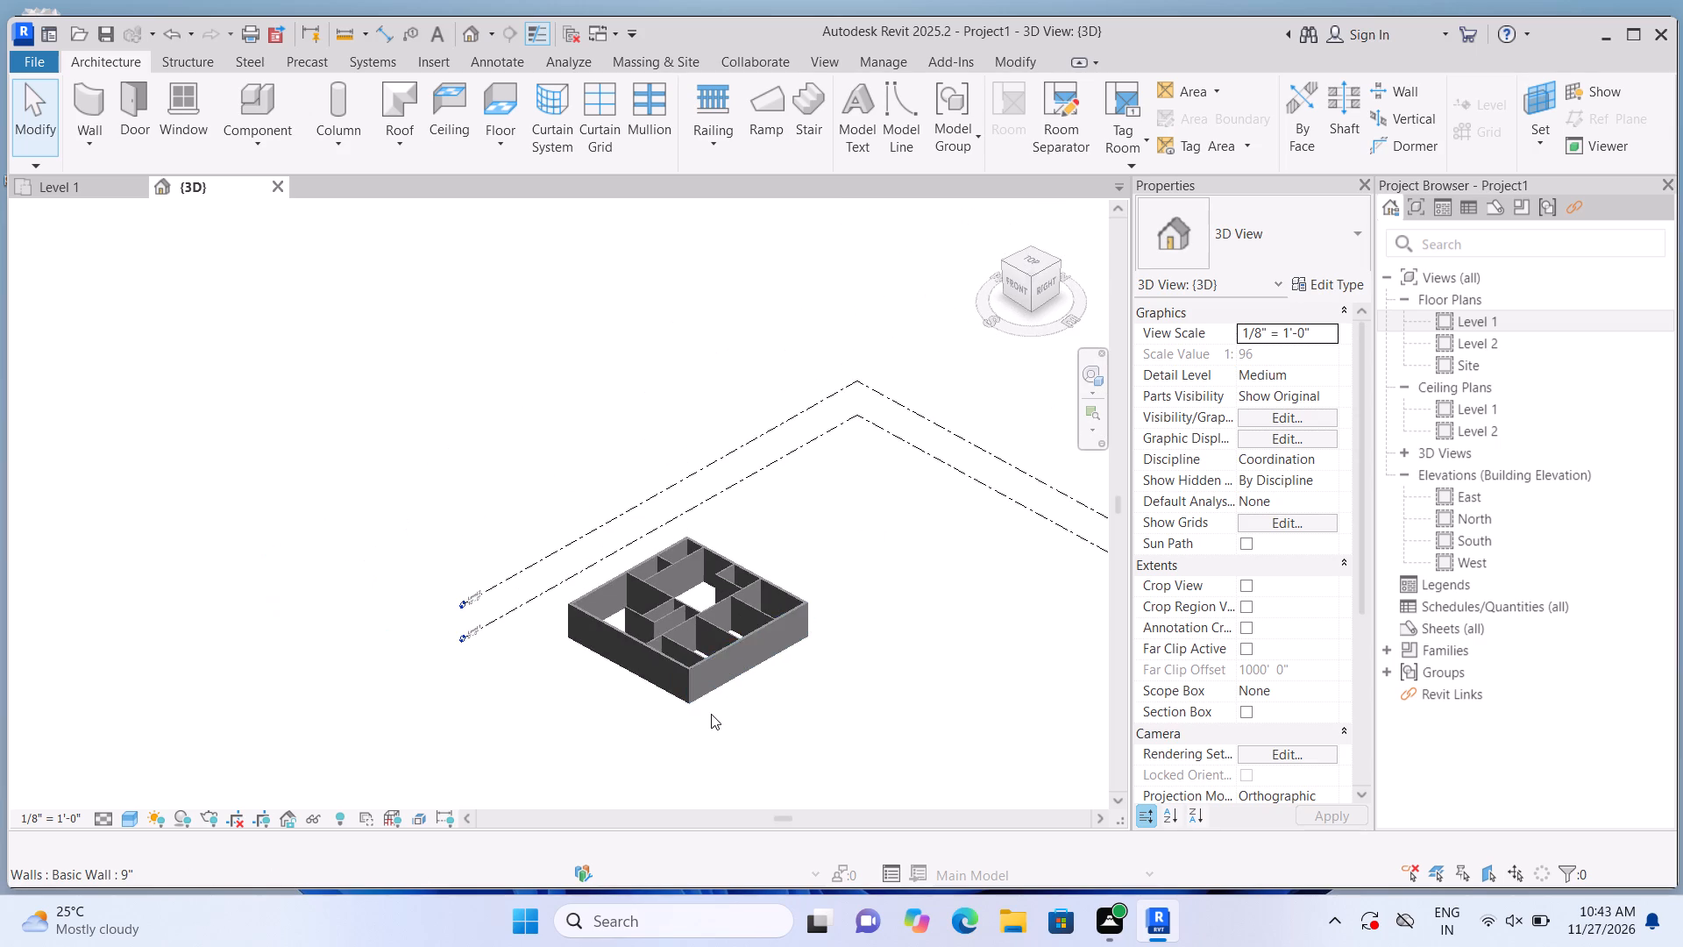
middle_click_drag(703, 718, 726, 288, "shift")
left_click_drag(713, 498, 715, 326, "shift")
left_click(716, 323, "shift")
left_click(722, 304, "shift")
left_click_drag(724, 296, 728, 282, "shift")
middle_click_drag(726, 288, 731, 270, "shift")
left_click_drag(731, 274, 739, 223, "shift")
scroll(739, 223, "up", 1)
scroll(597, 780, "up", 6)
middle_click_drag(642, 735, 612, 0)
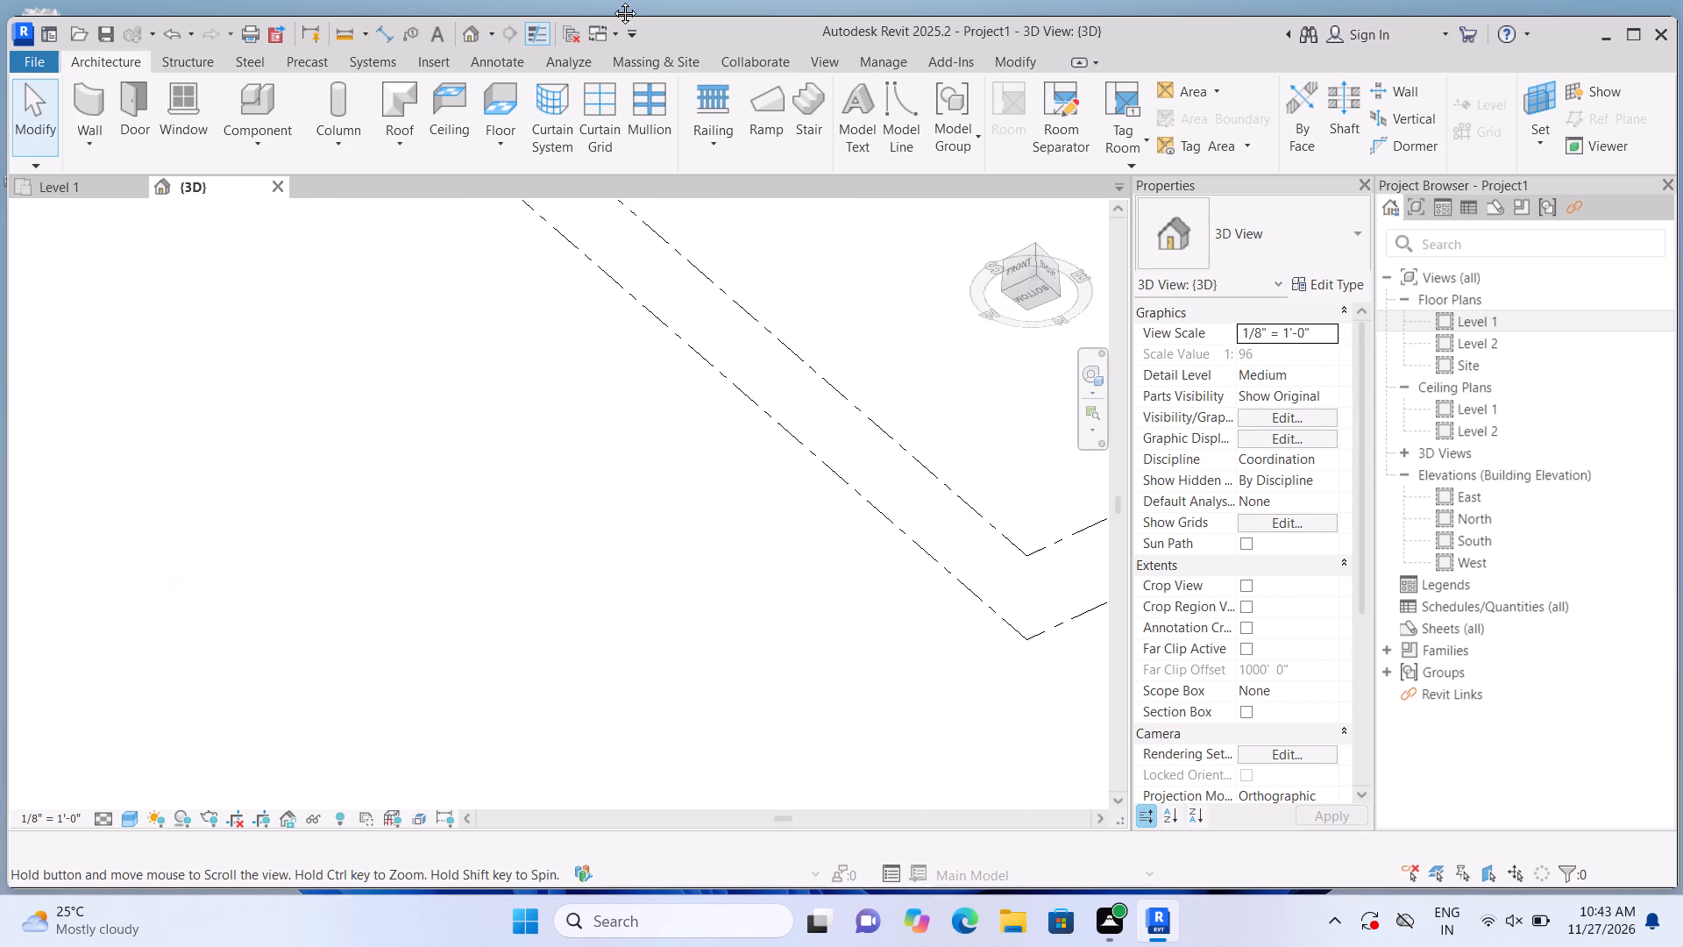
middle_click_drag(612, 0, 603, 107)
scroll(607, 409, "down", 9)
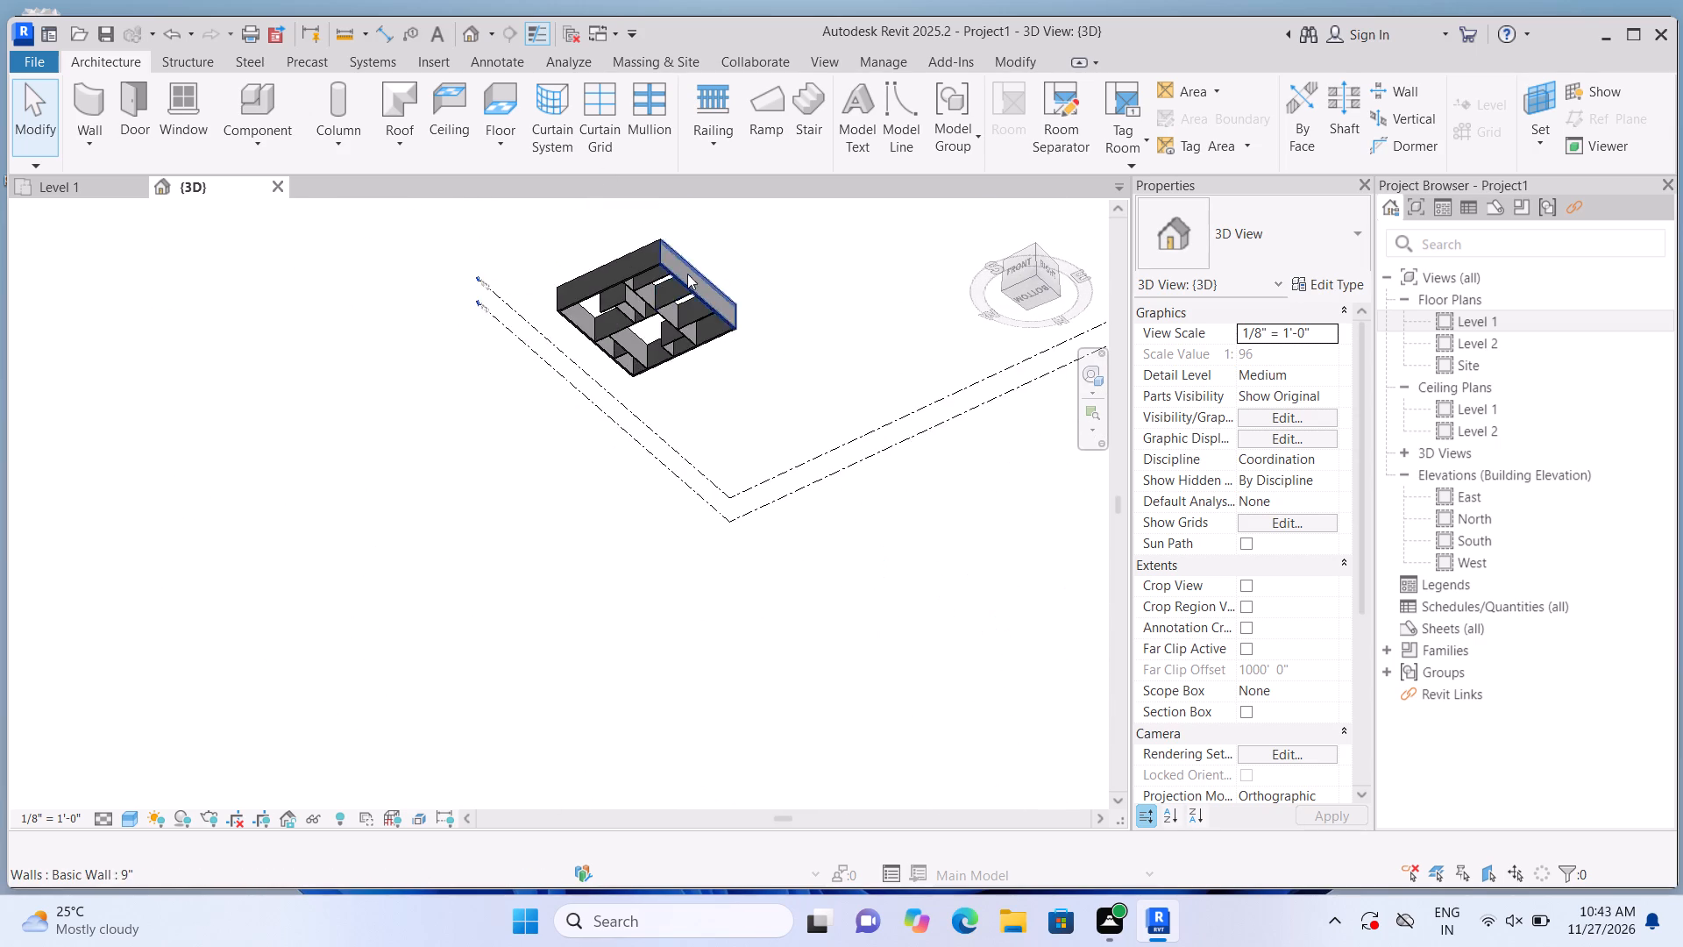
scroll(687, 274, "up", 19)
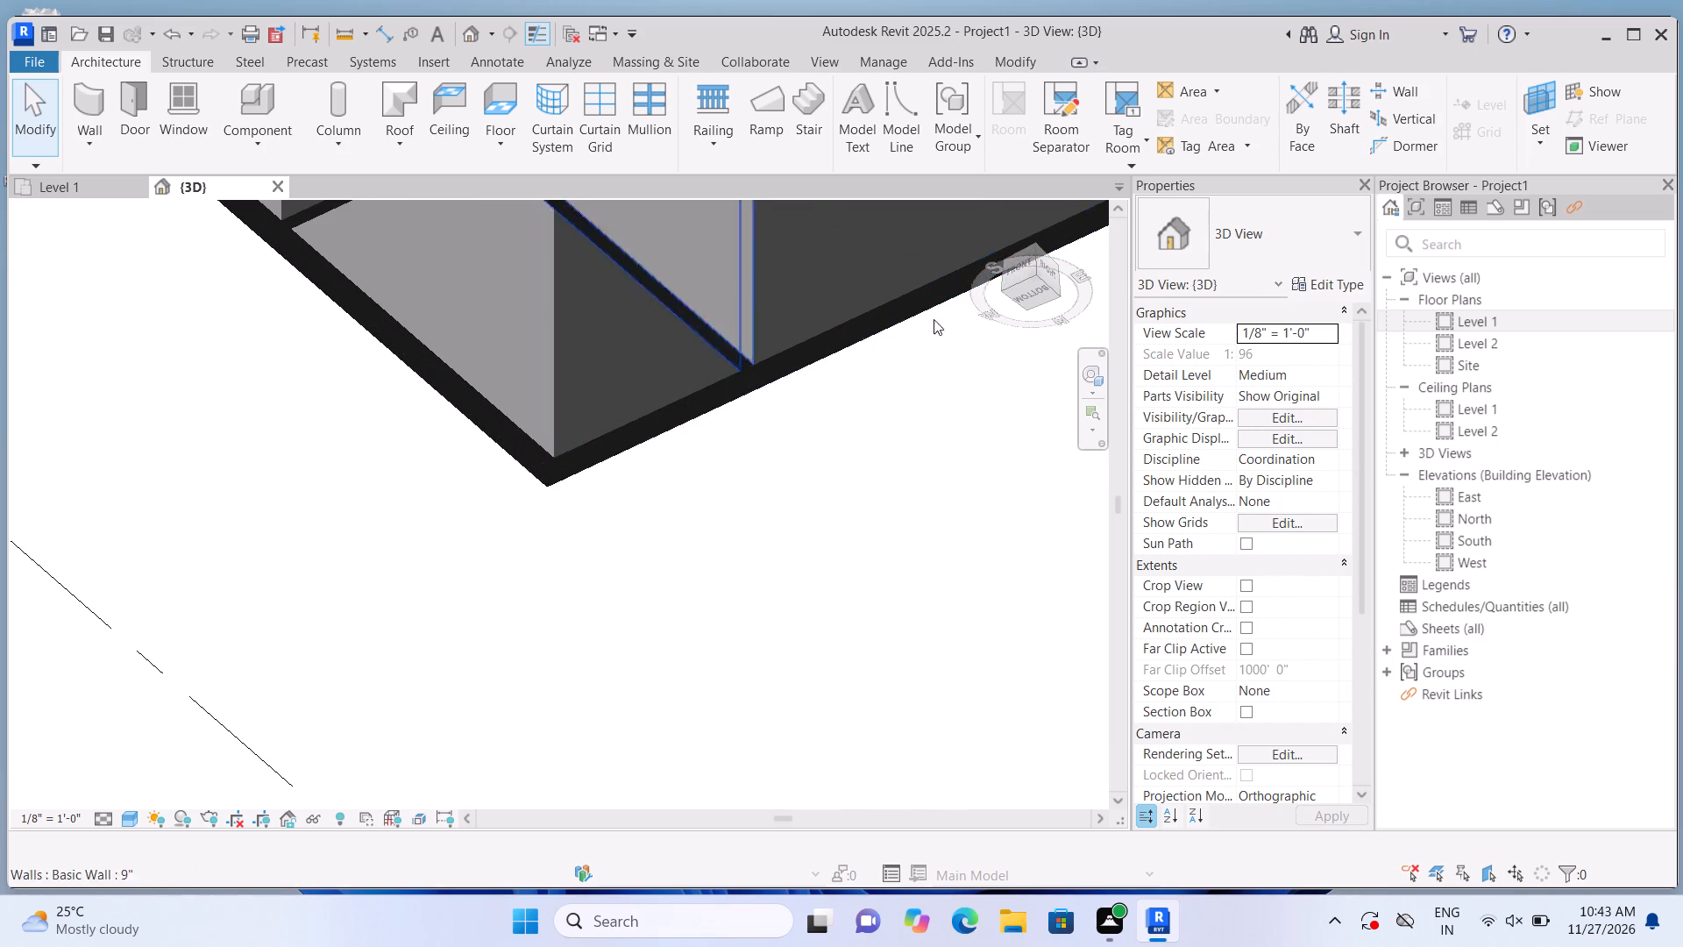
Create an in-place model component in the Generic Models category, keeping the suggested name.
left_click(262, 154)
left_click(288, 224)
scroll(912, 438, "down", 1)
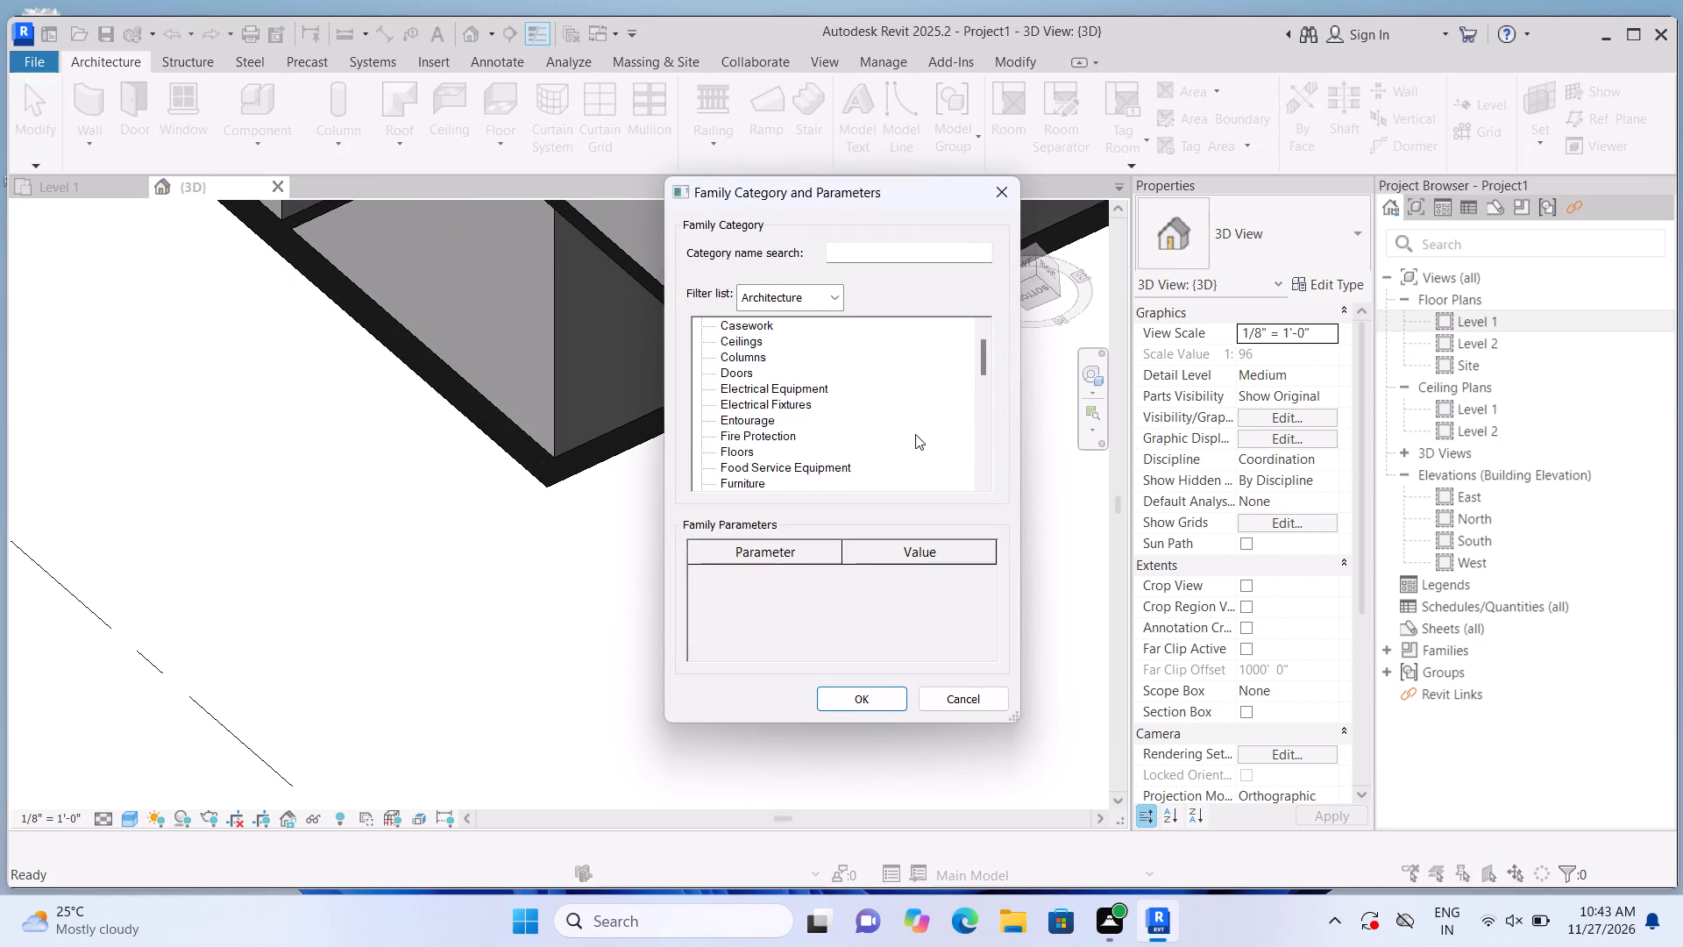
scroll(915, 434, "down", 2)
left_click(795, 482)
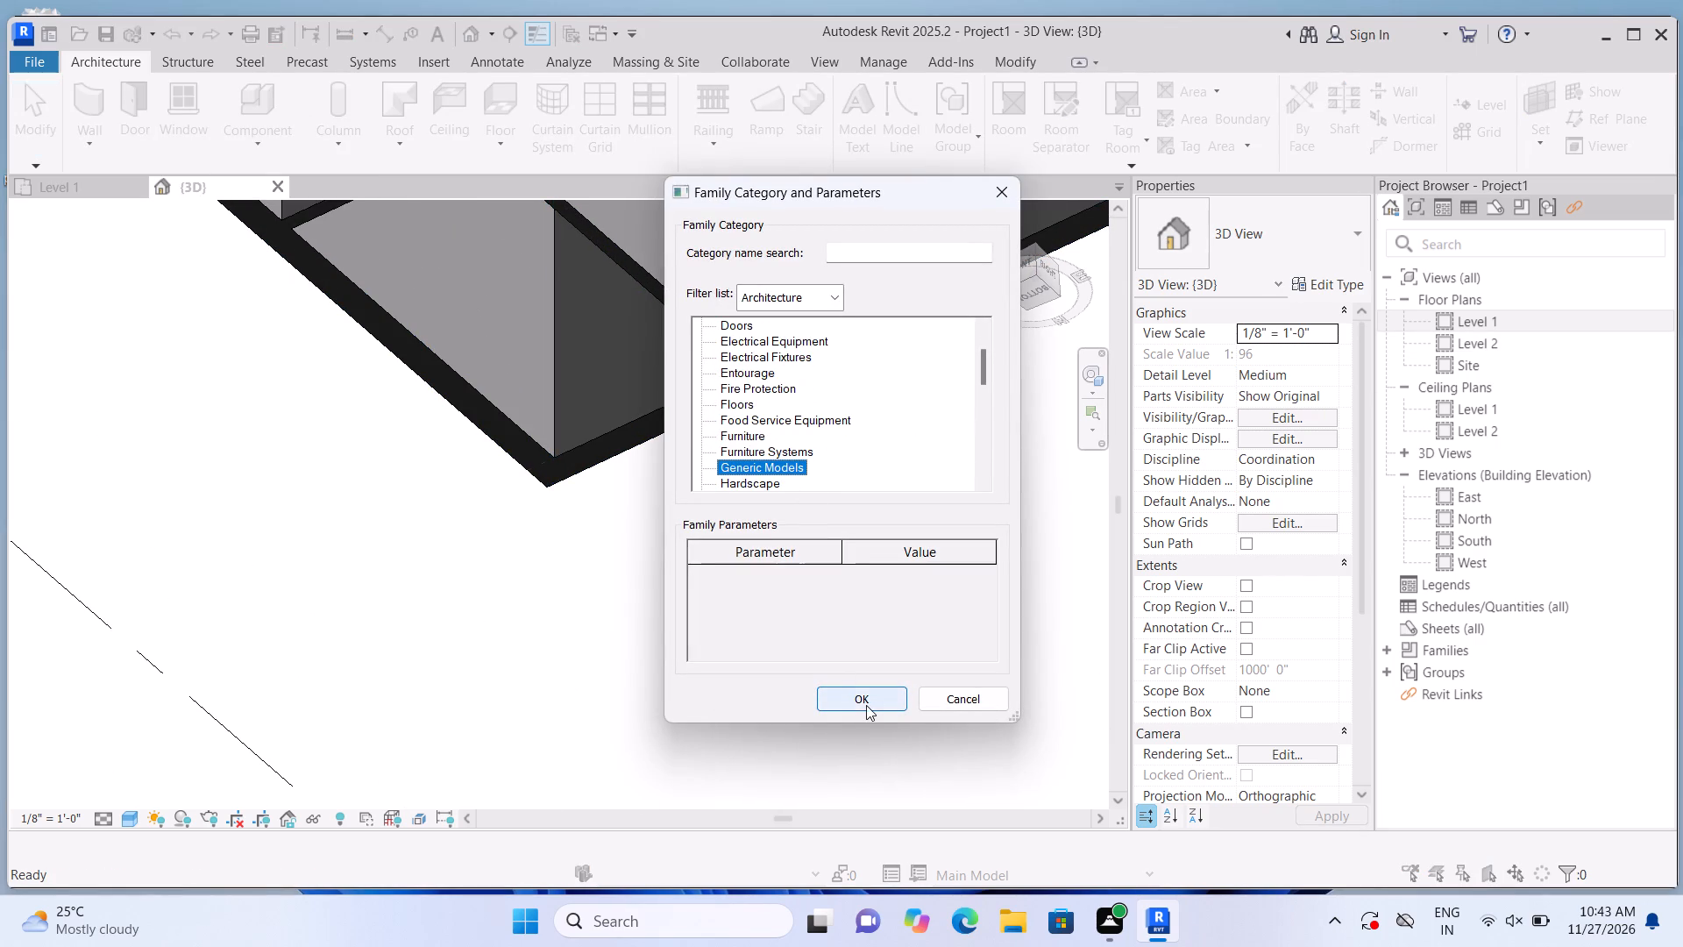
left_click(871, 699)
left_click(894, 486)
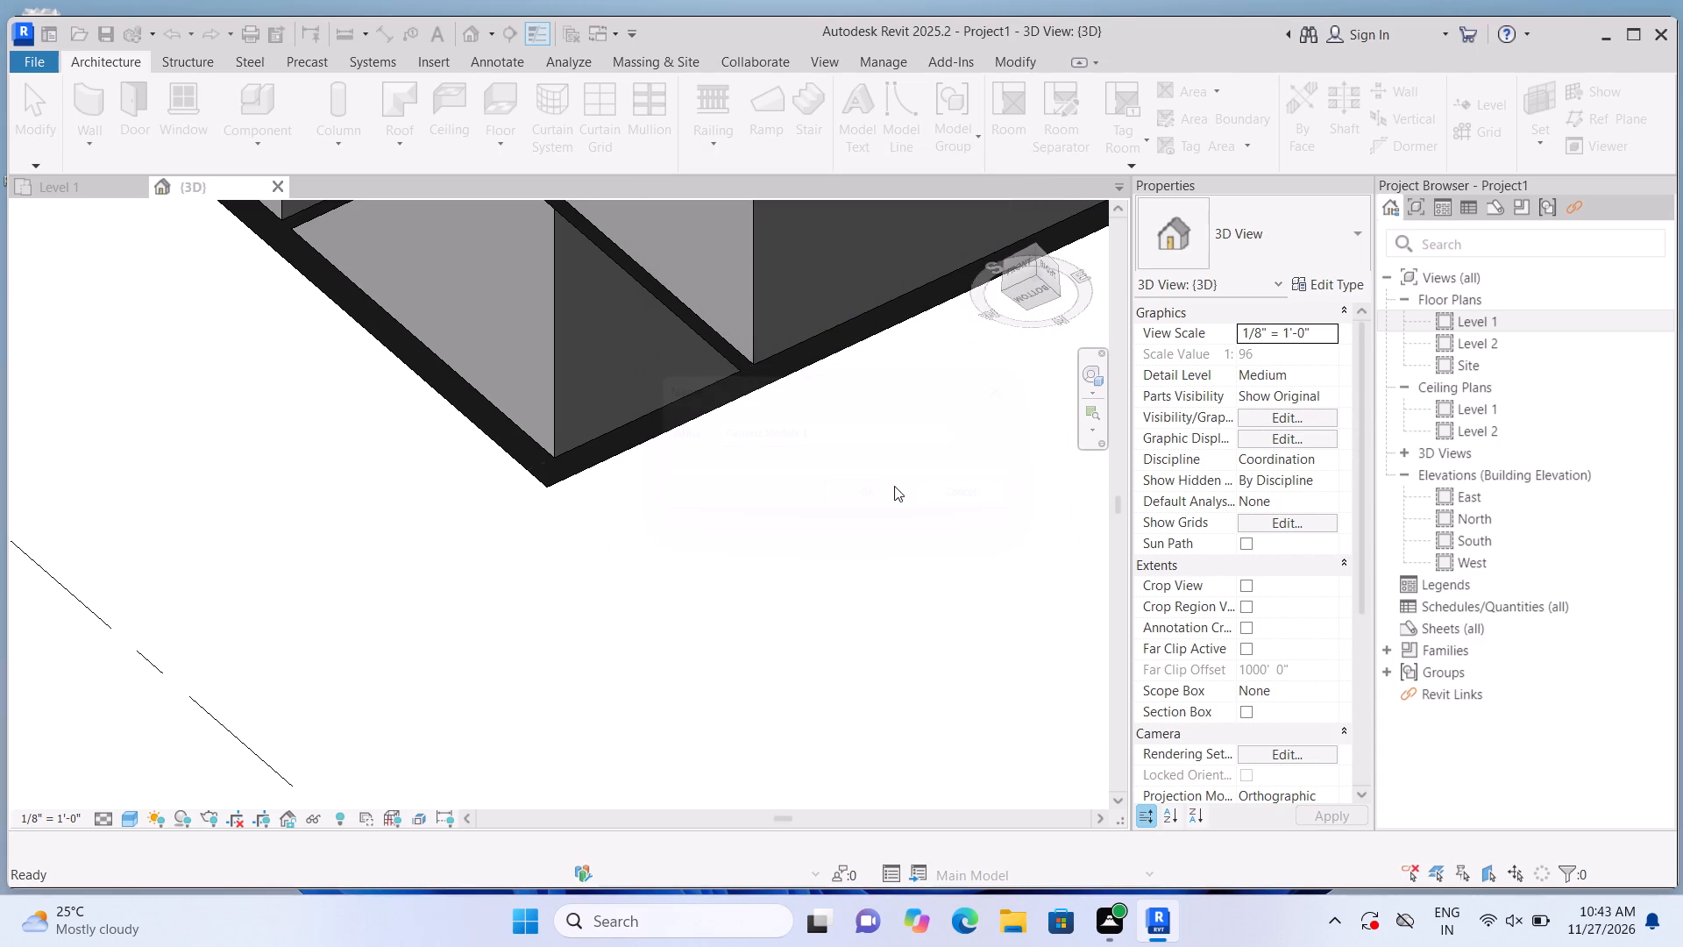
Start an extrusion and set its work plane to the underside of the 9" exterior walls.
left_click(201, 124)
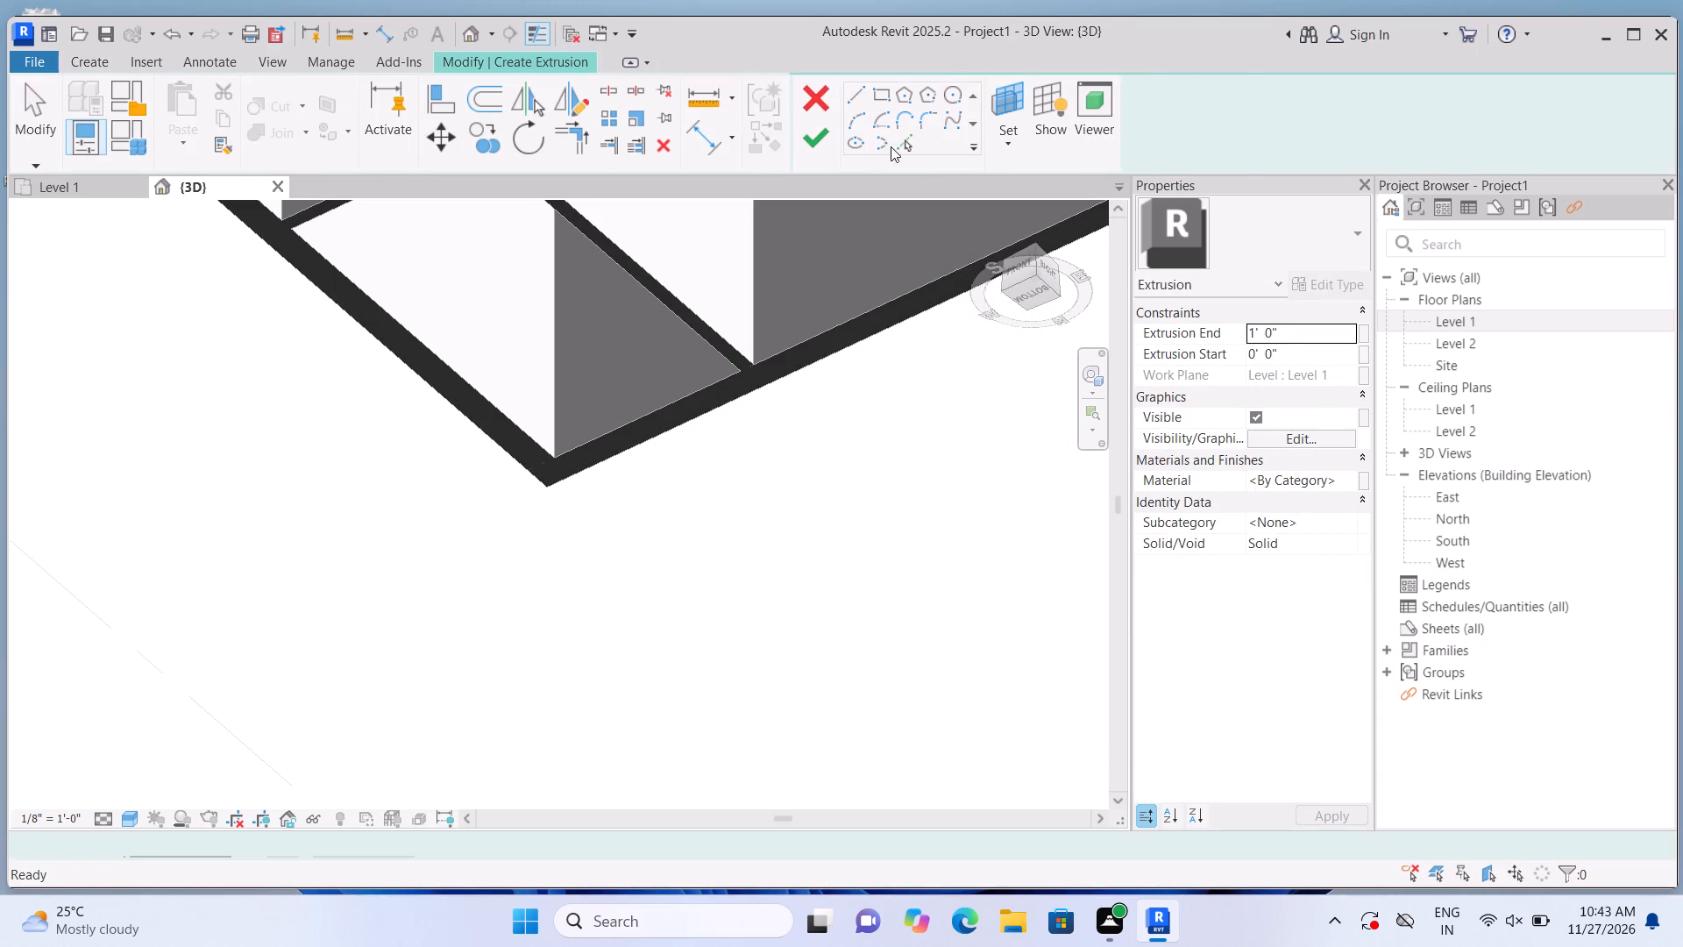
left_click(1130, 151)
left_click(1142, 229)
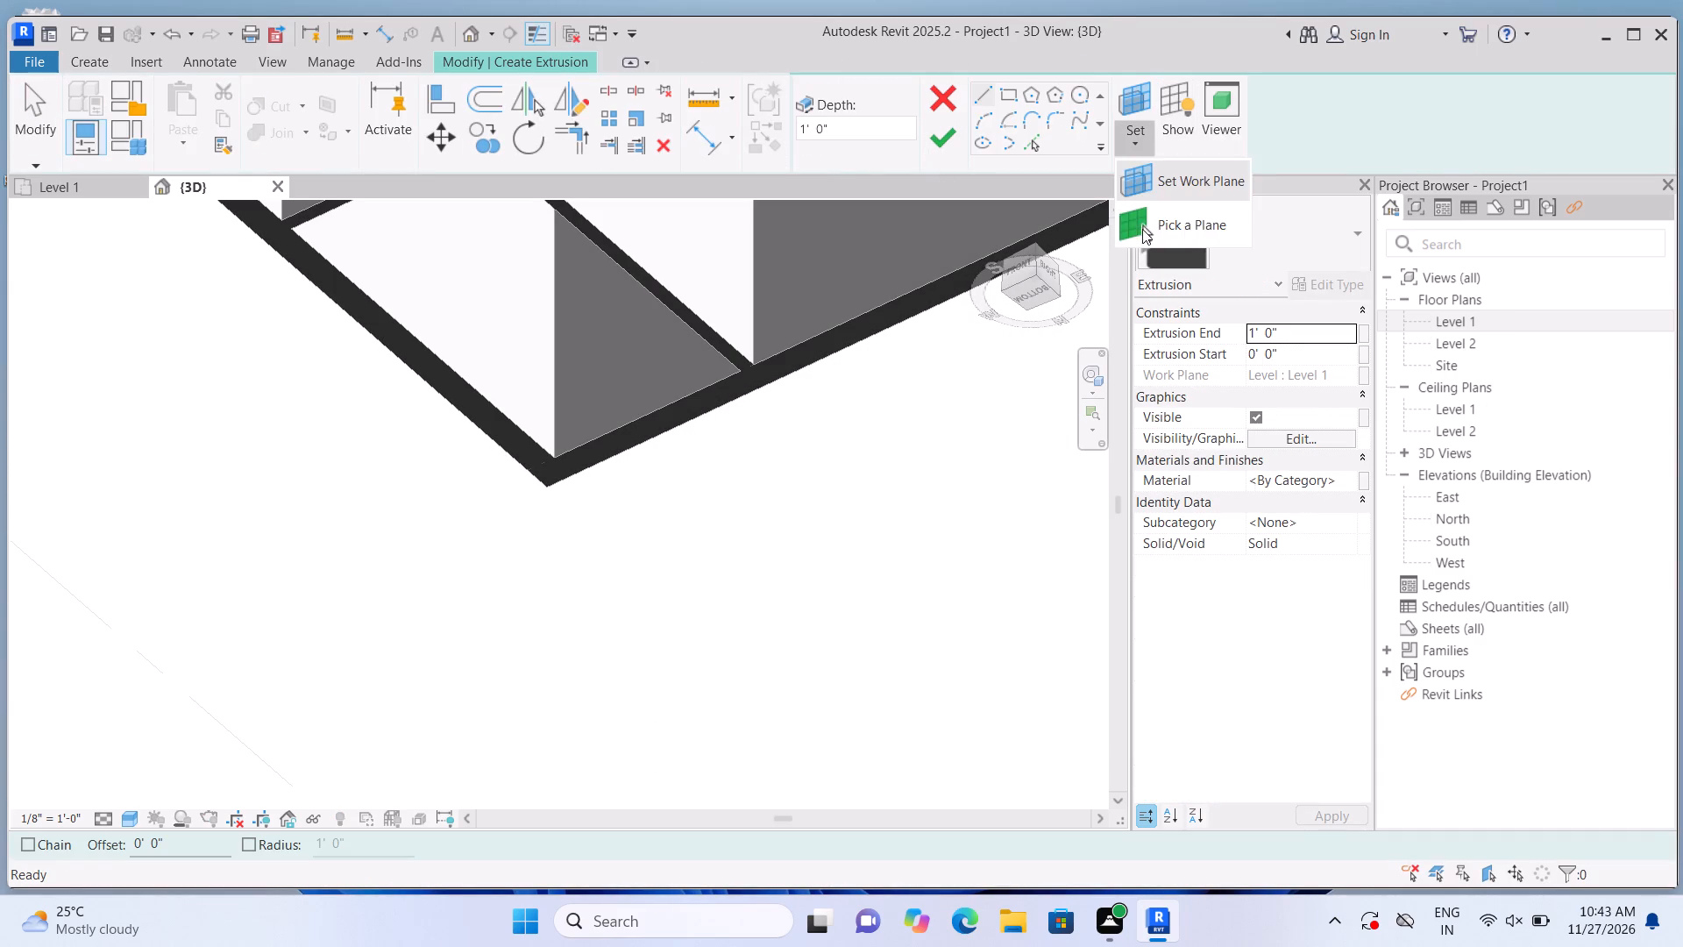
scroll(559, 487, "up", 4)
left_click(554, 449)
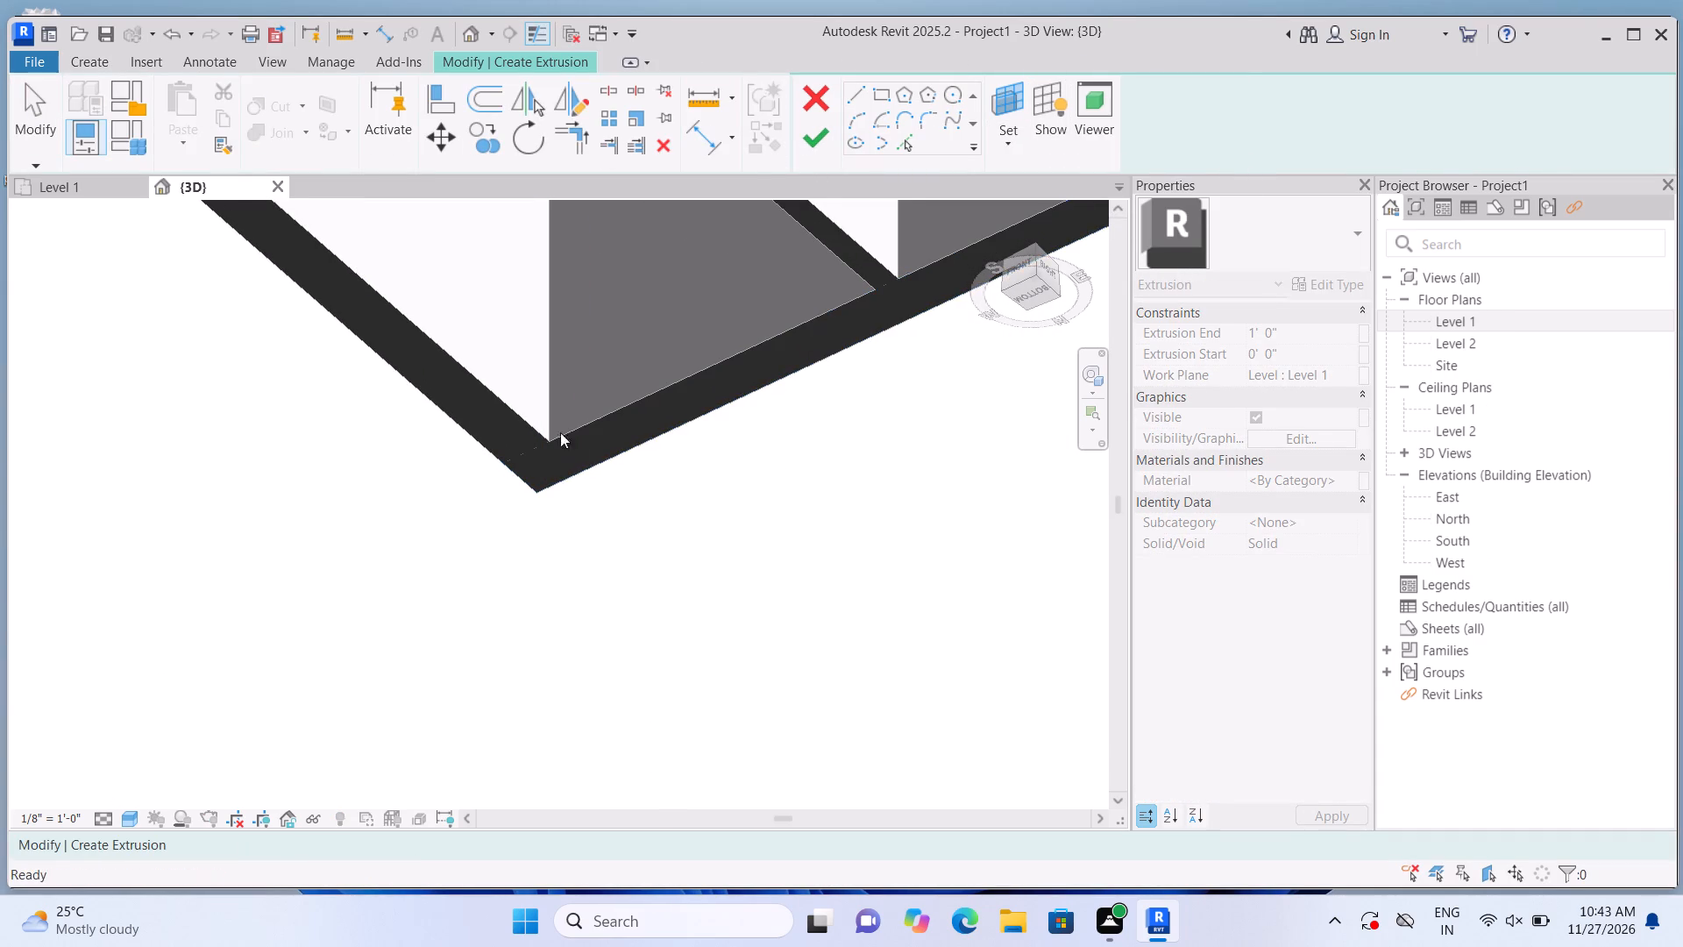
left_click(1008, 102)
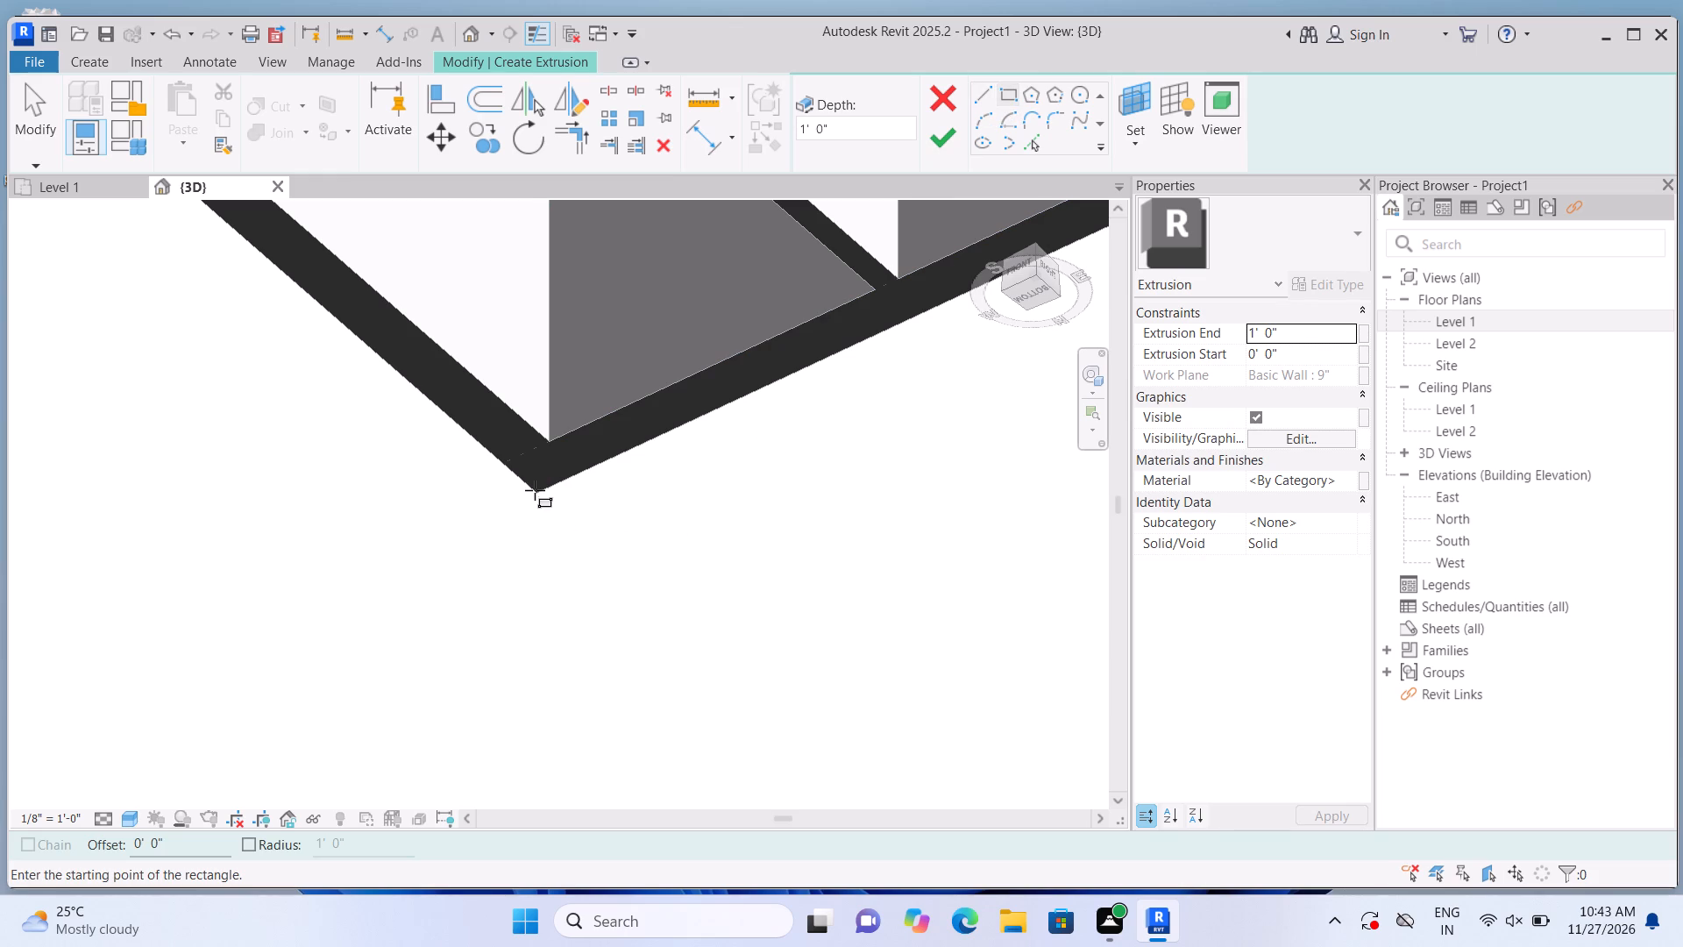
scroll(535, 490, "up", 5)
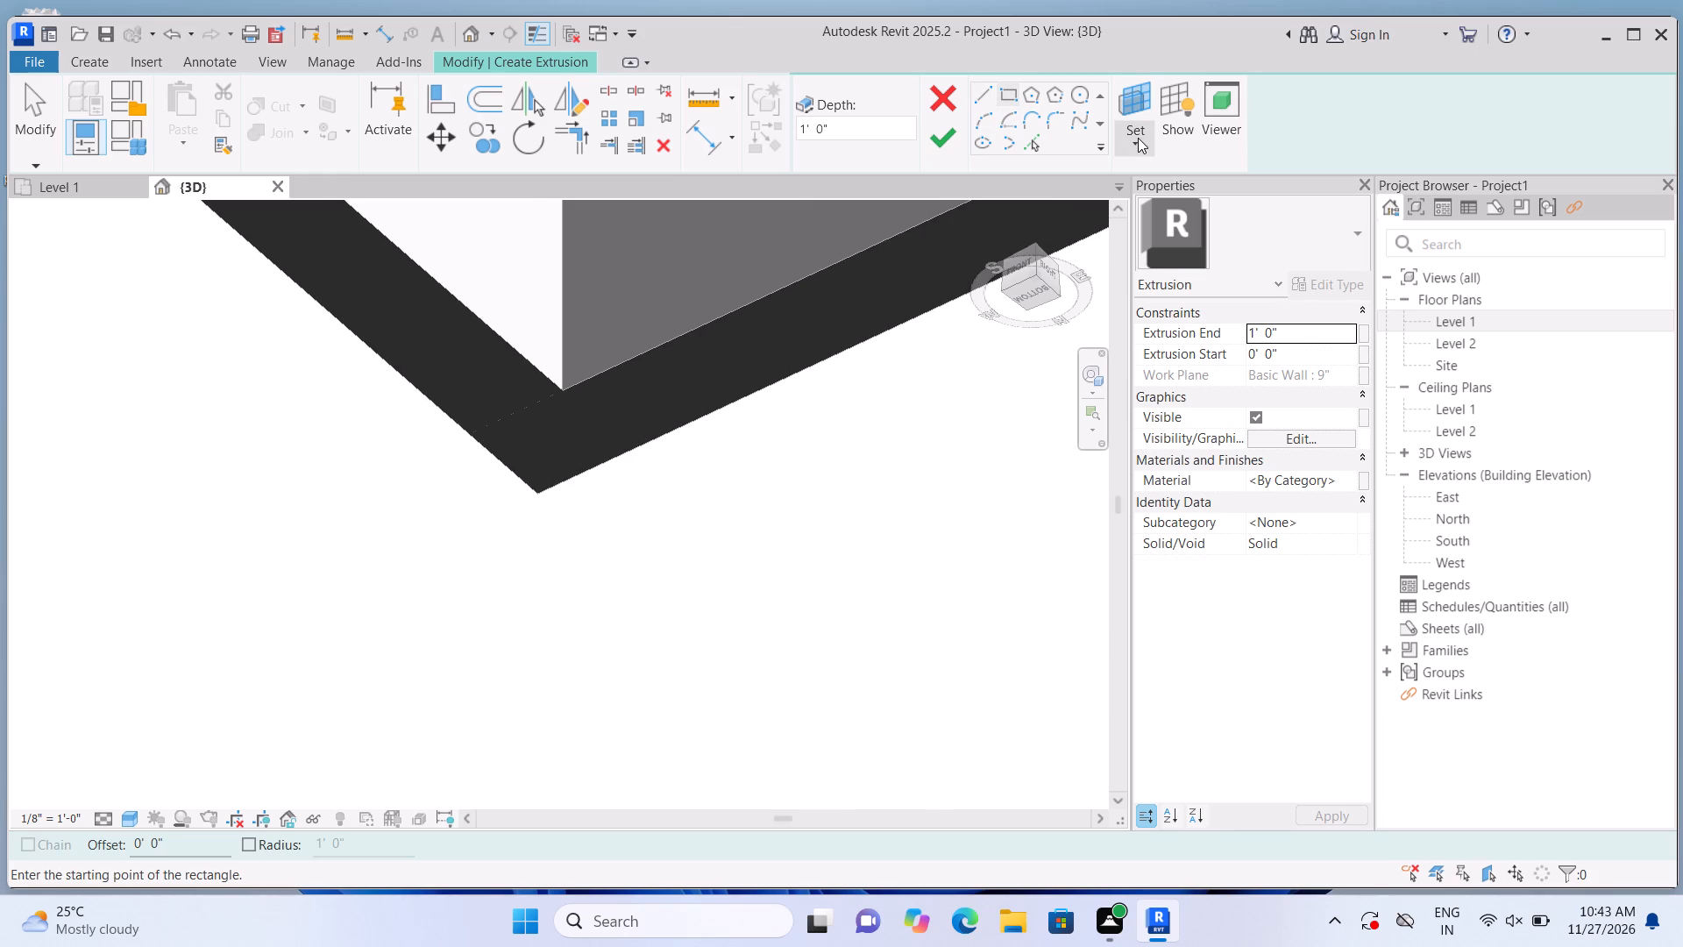
left_click(1139, 138)
left_click(1138, 216)
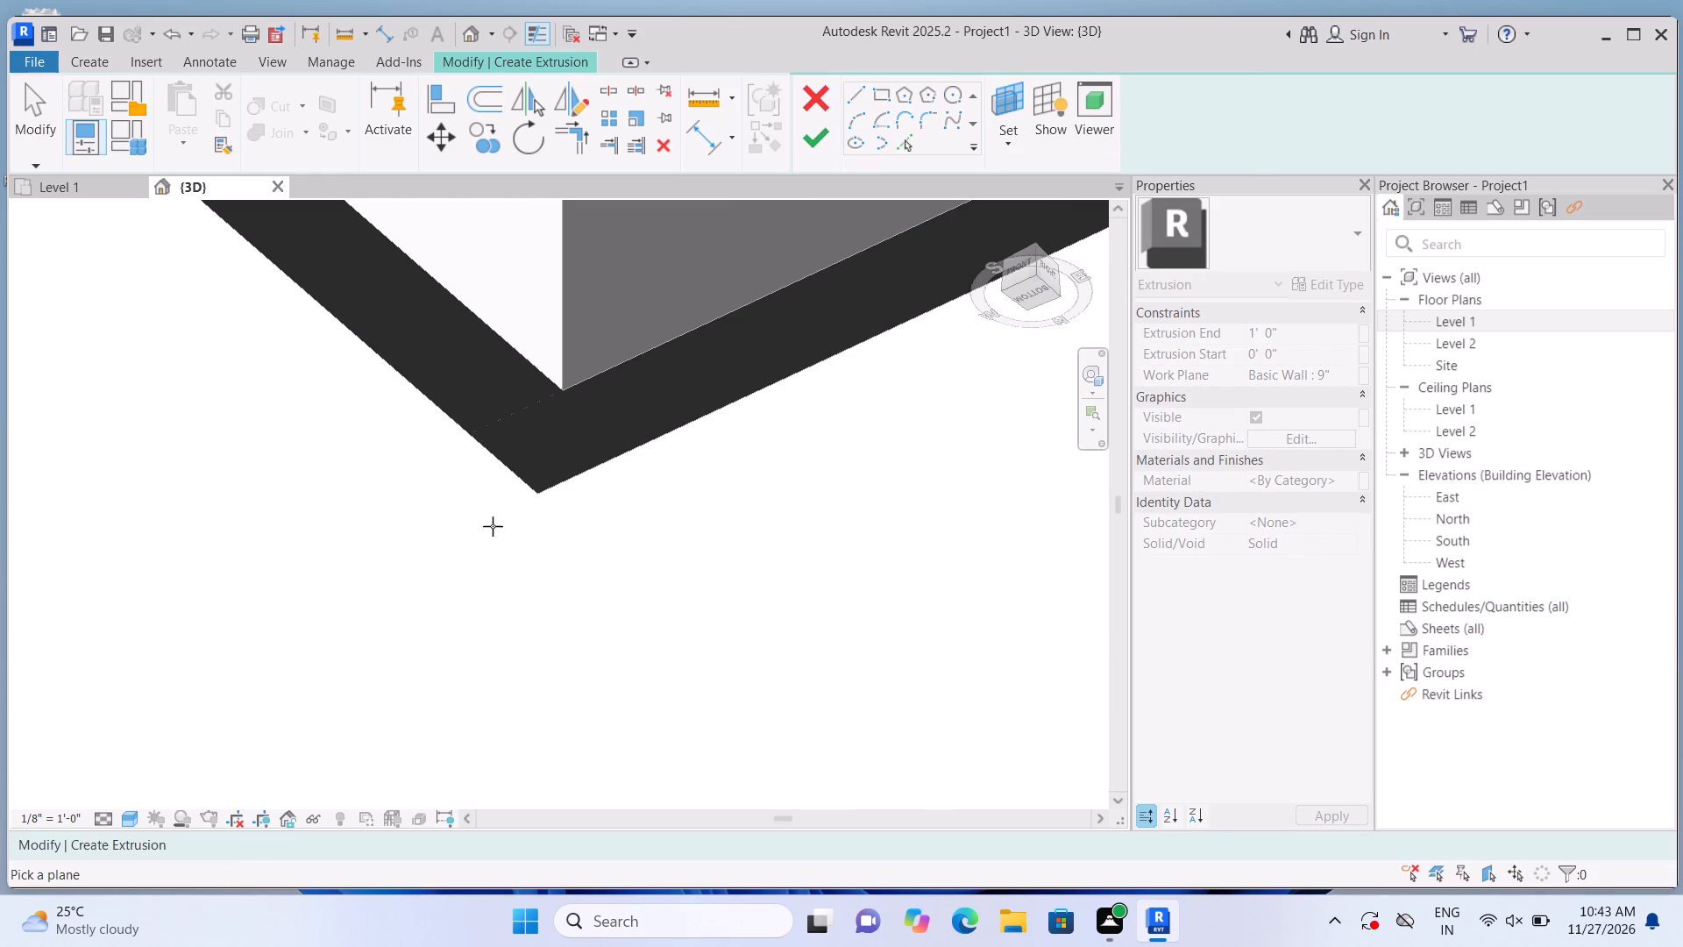
left_click(559, 431)
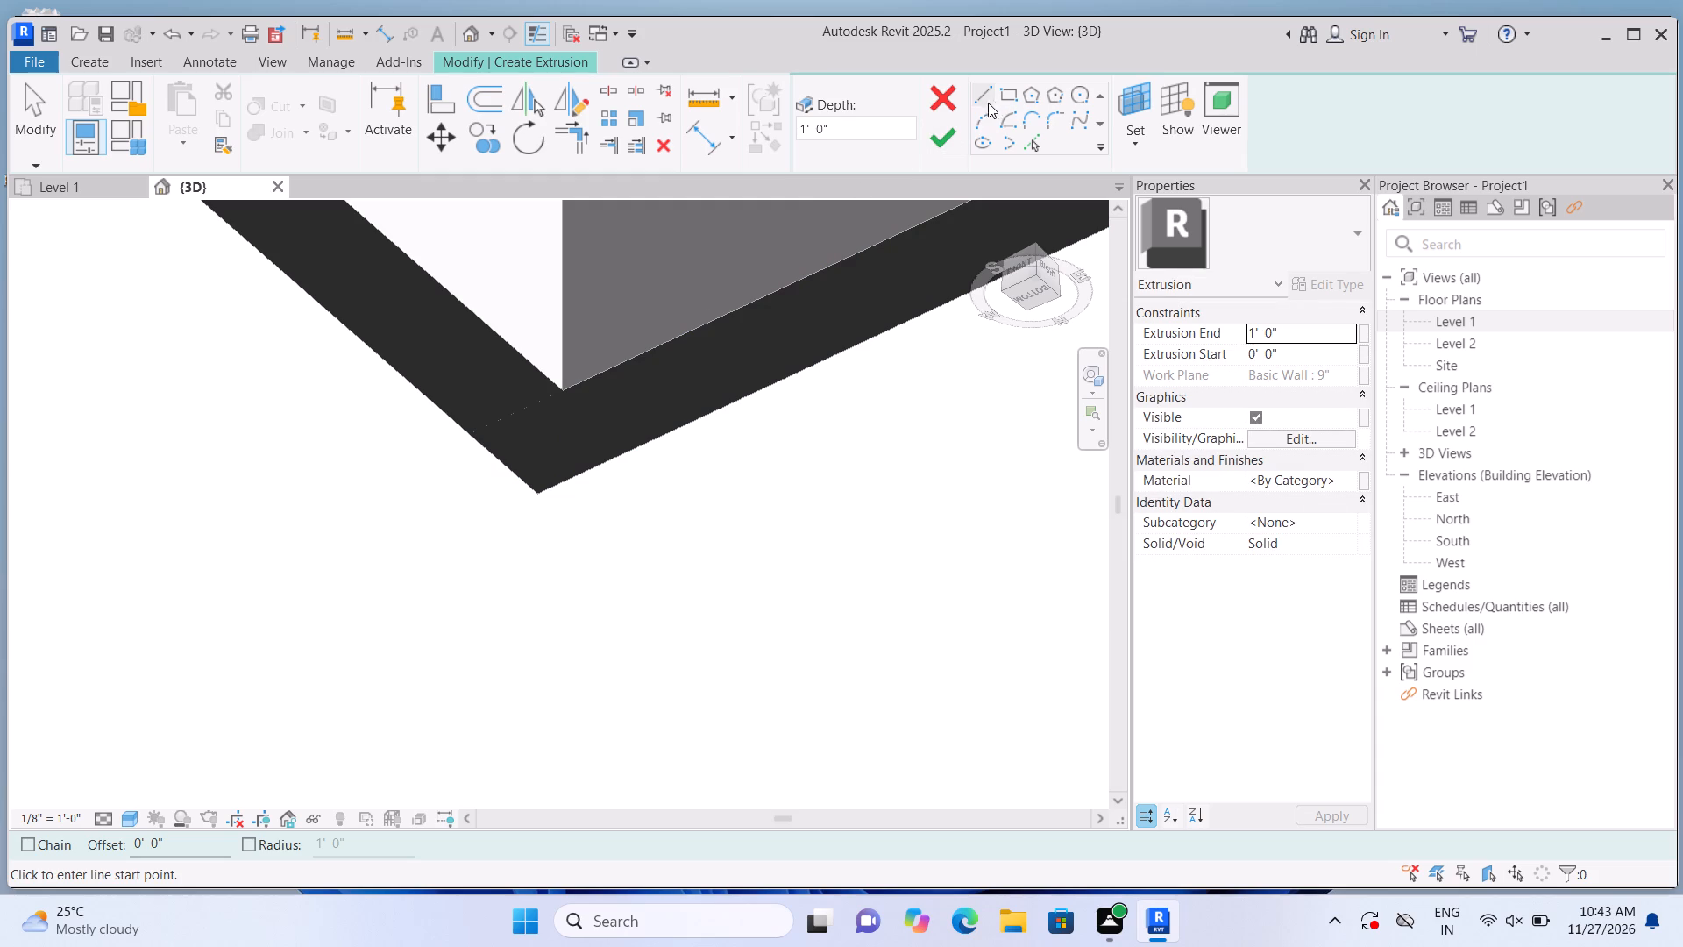
Sketch a rectangle between diagonally opposite outer corners of the exterior walls and finish it as a 1' deep extrusion.
left_click(1000, 99)
left_click(543, 494)
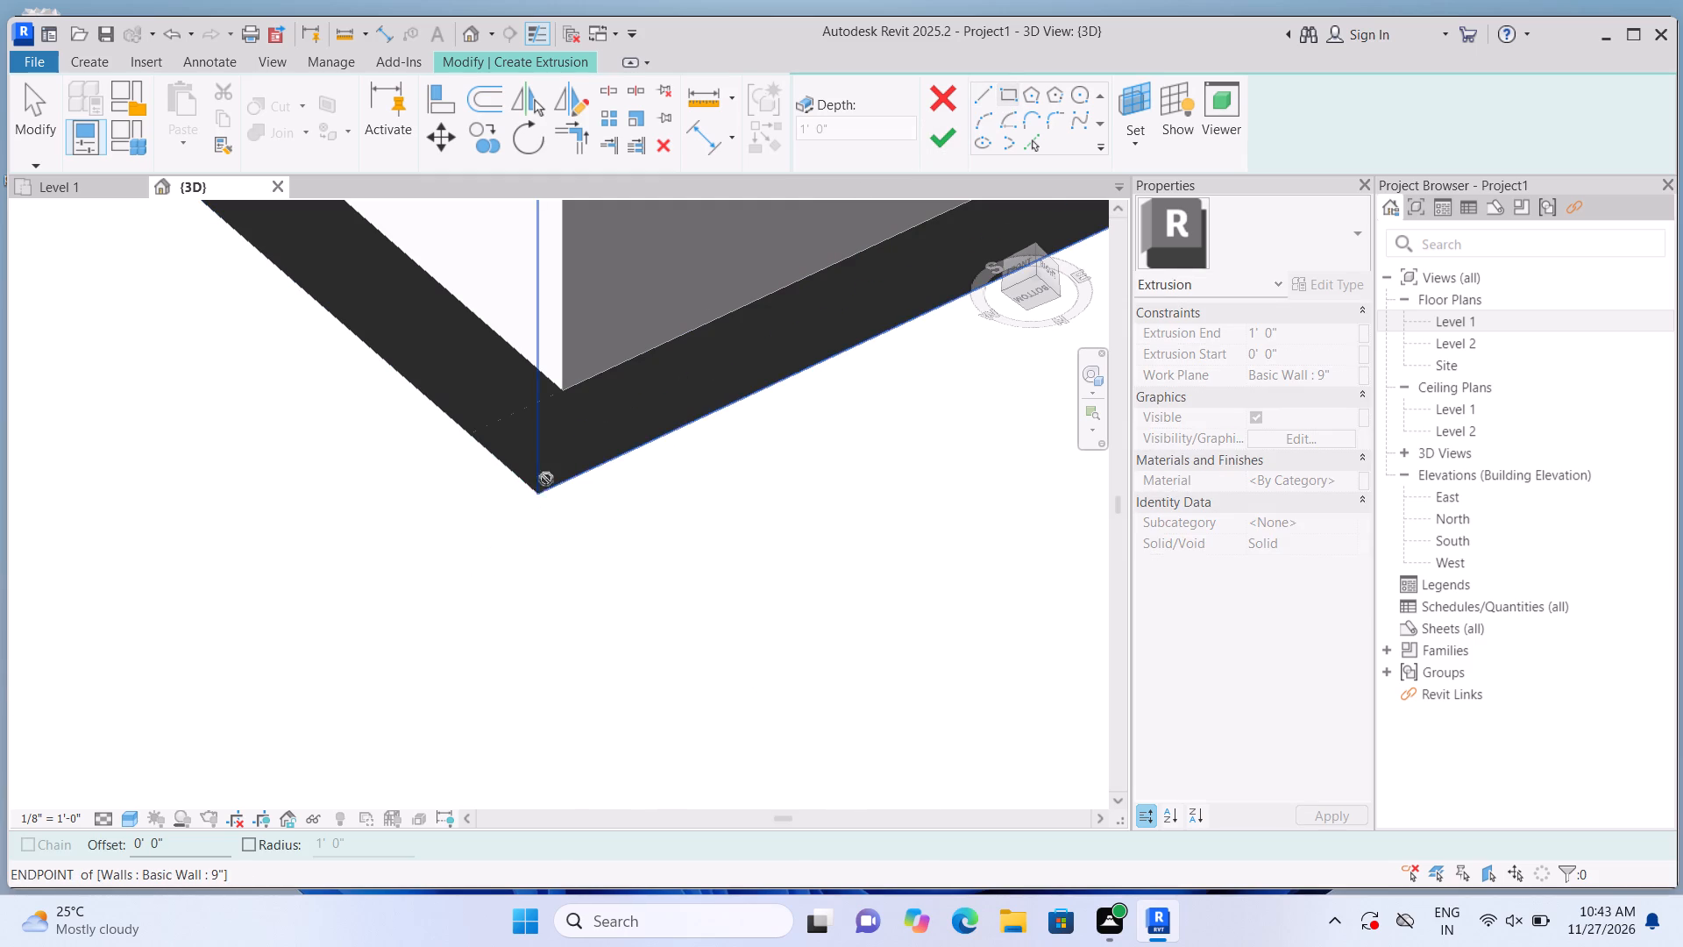
scroll(561, 434, "down", 16)
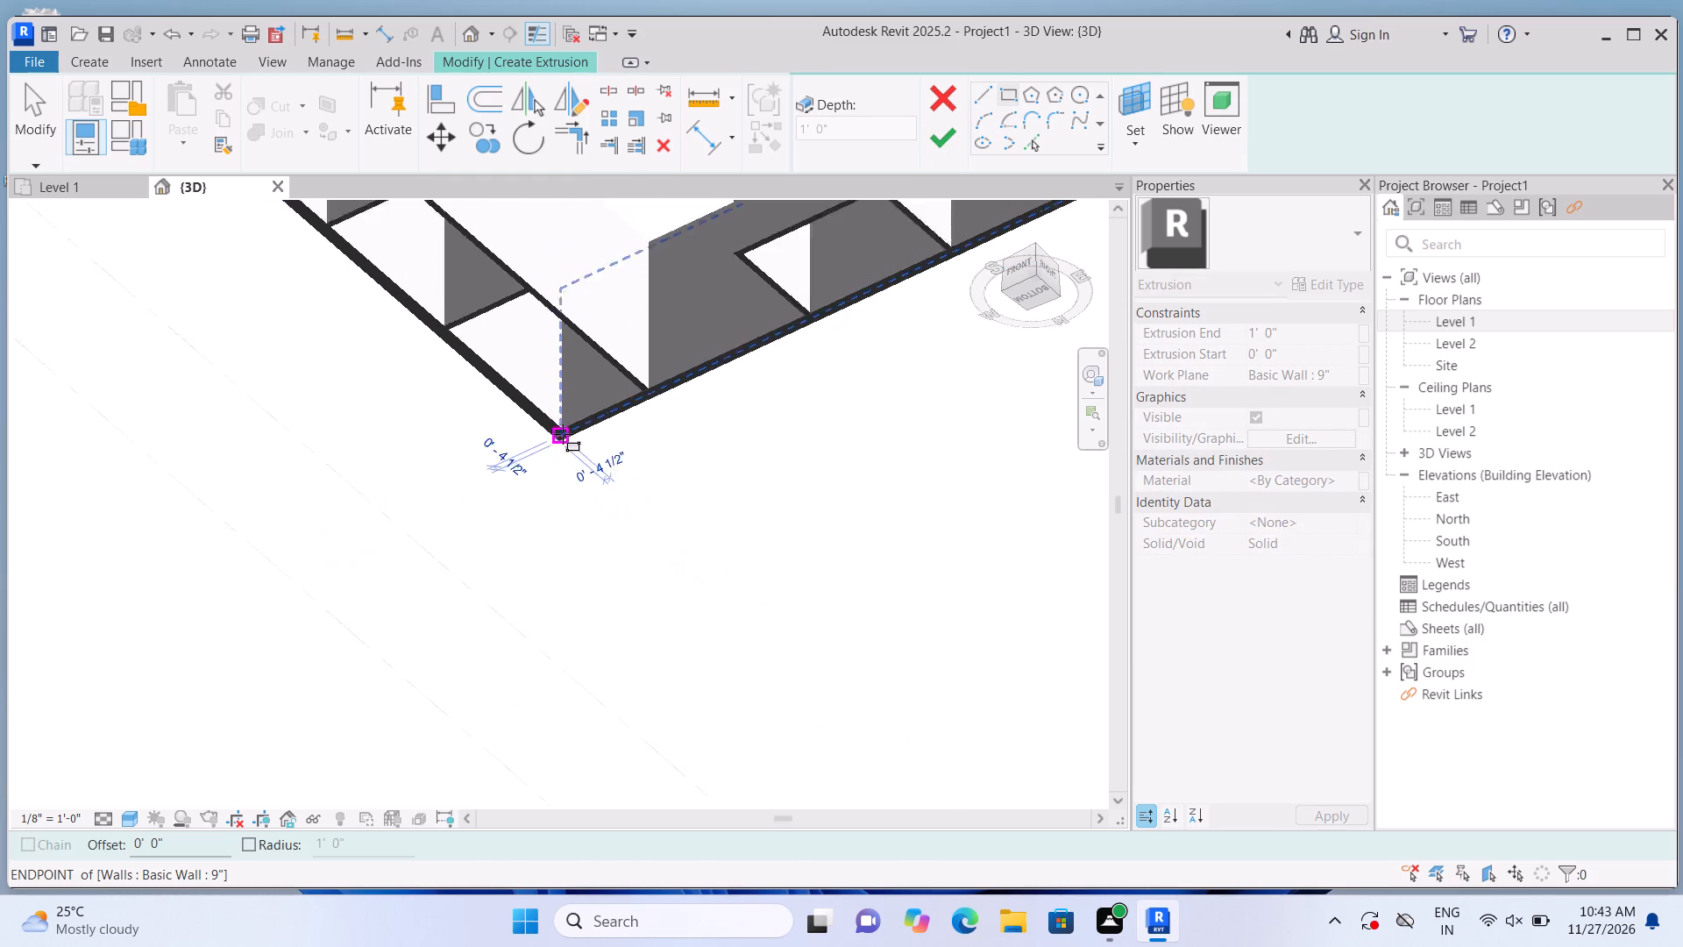
scroll(563, 434, "down", 9)
scroll(596, 406, "up", 5)
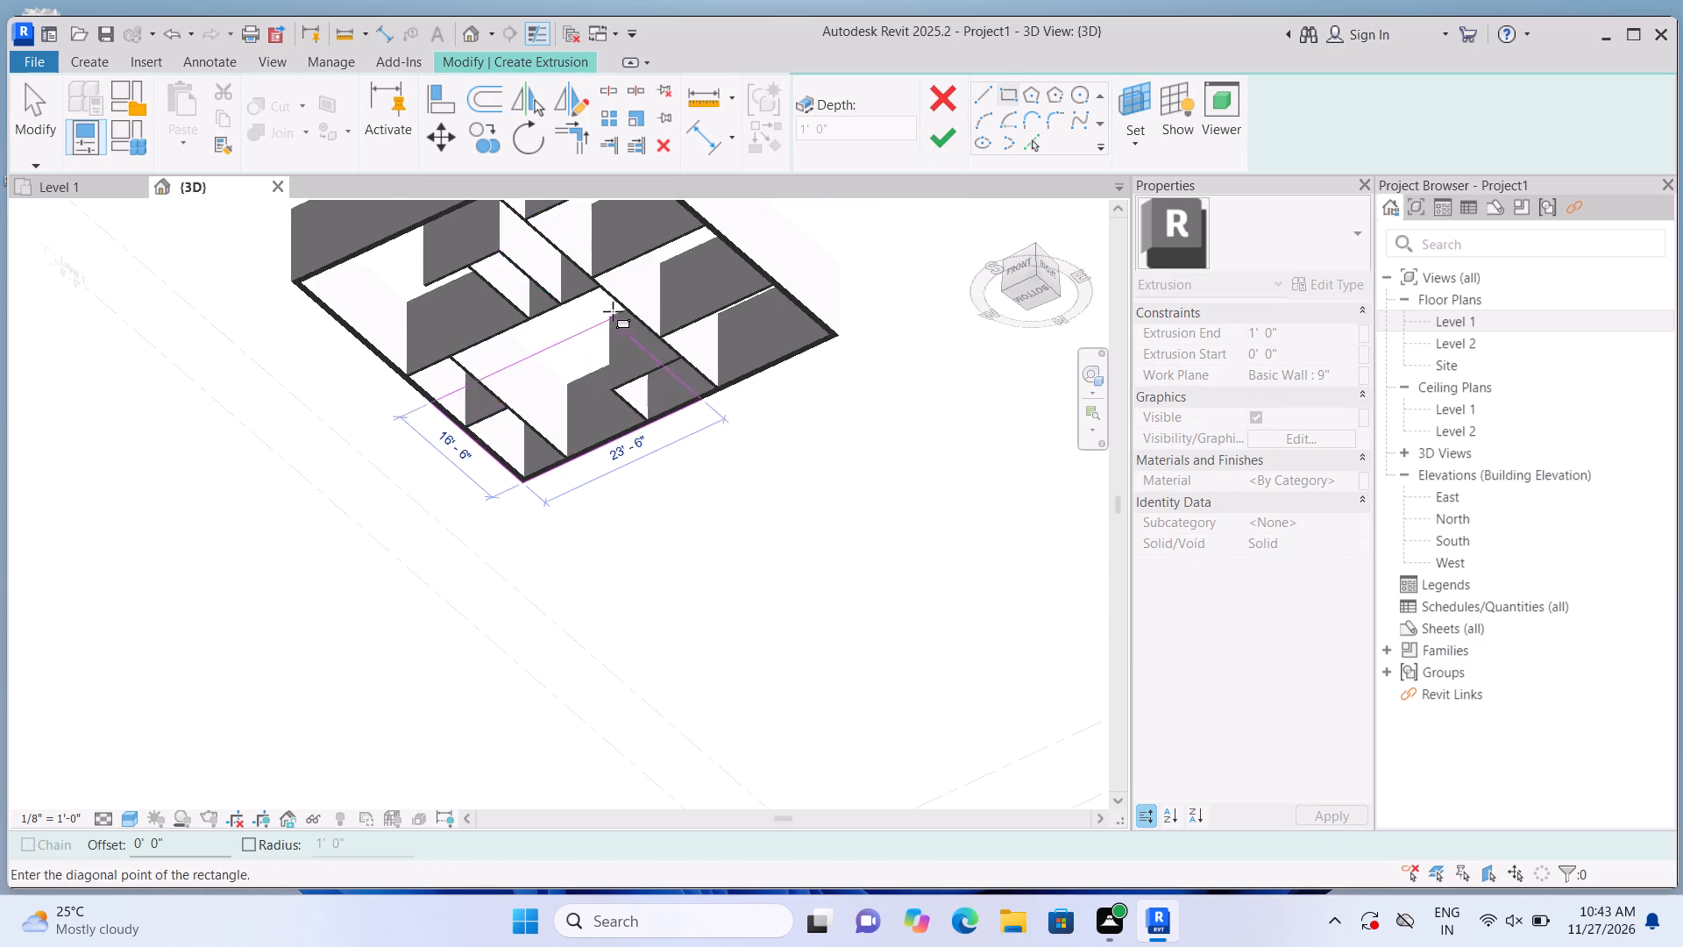
scroll(616, 300, "down", 7)
scroll(617, 221, "up", 5)
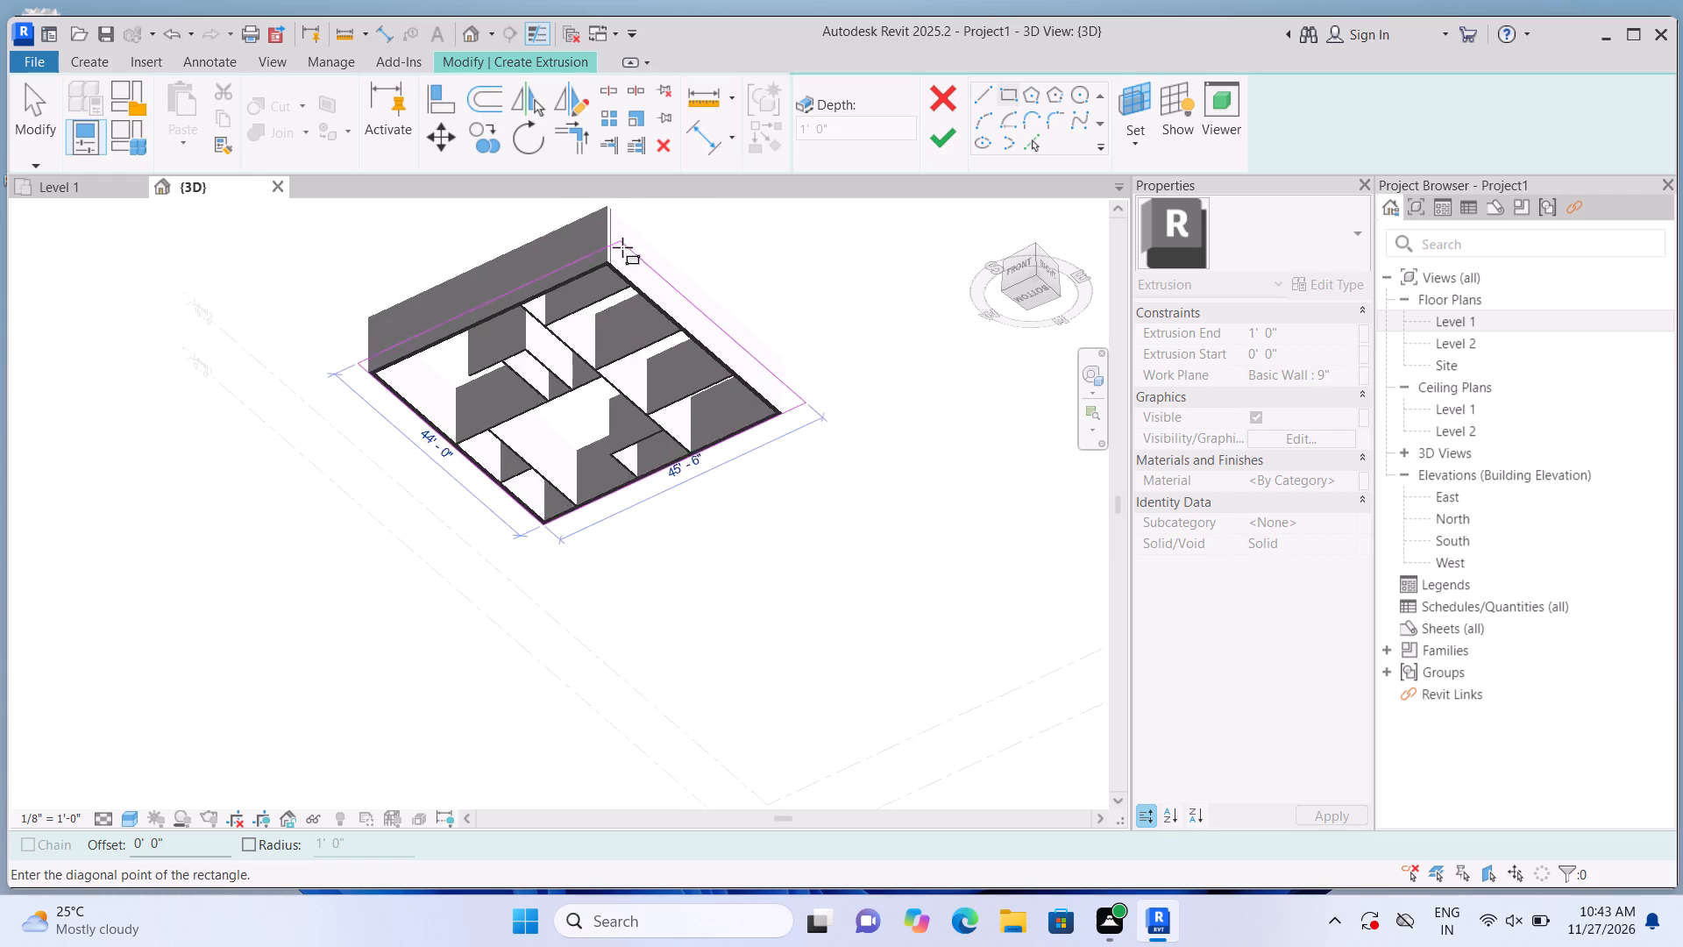
scroll(623, 252, "up", 9)
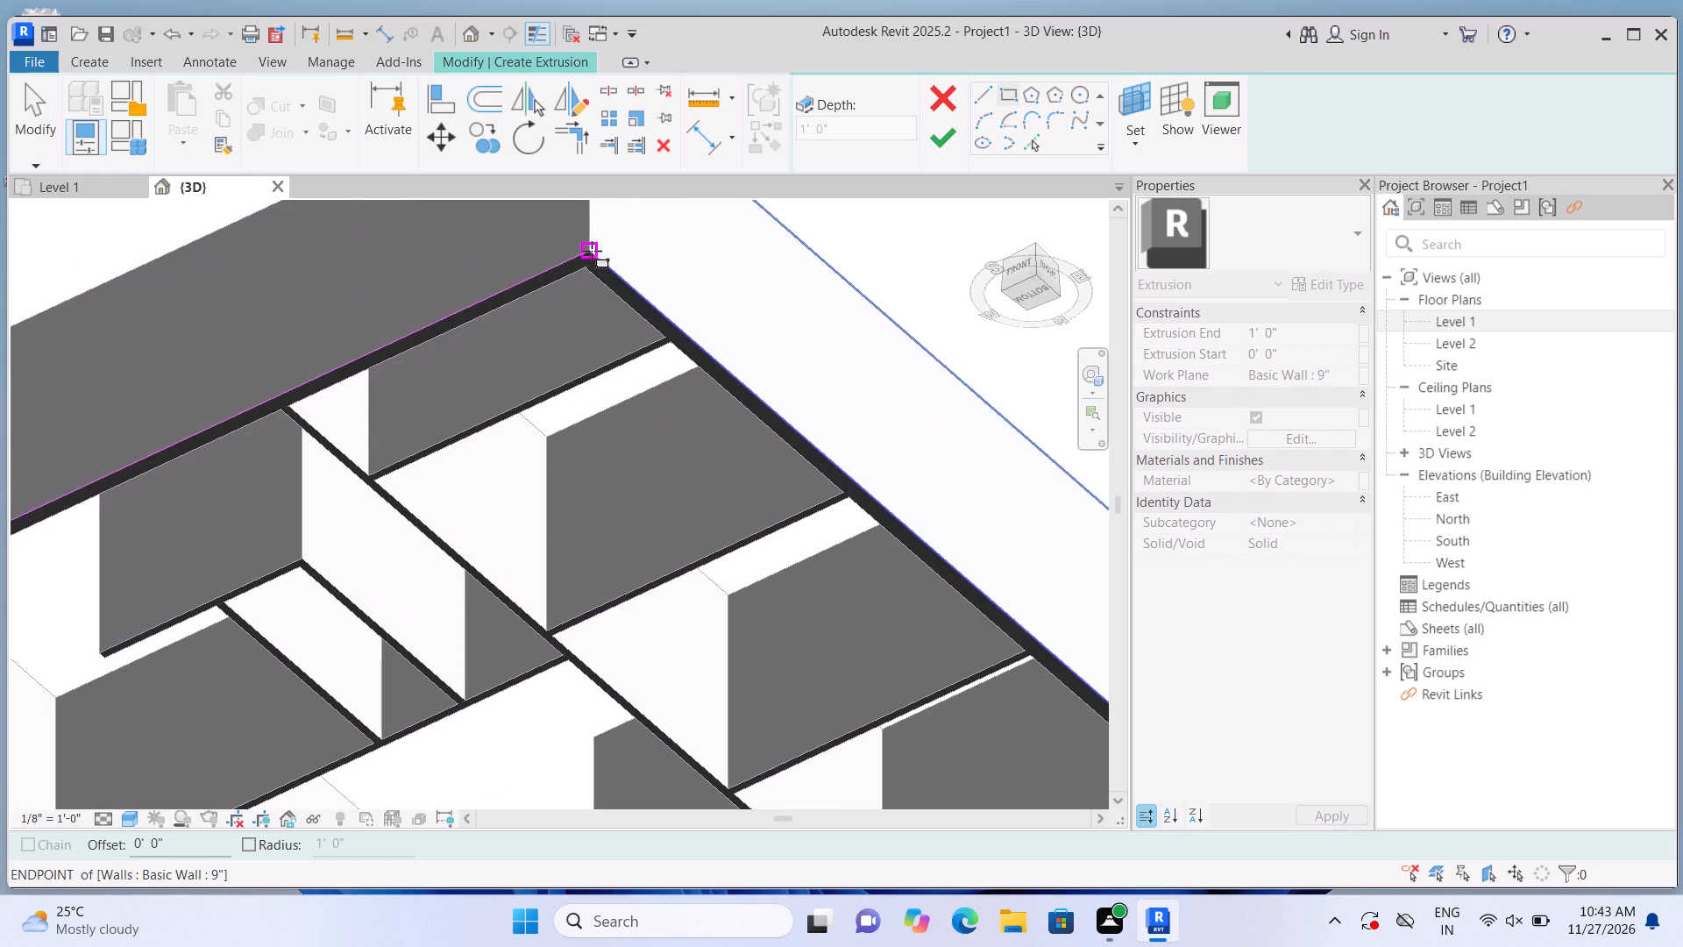
double_click(593, 250)
left_click(936, 145)
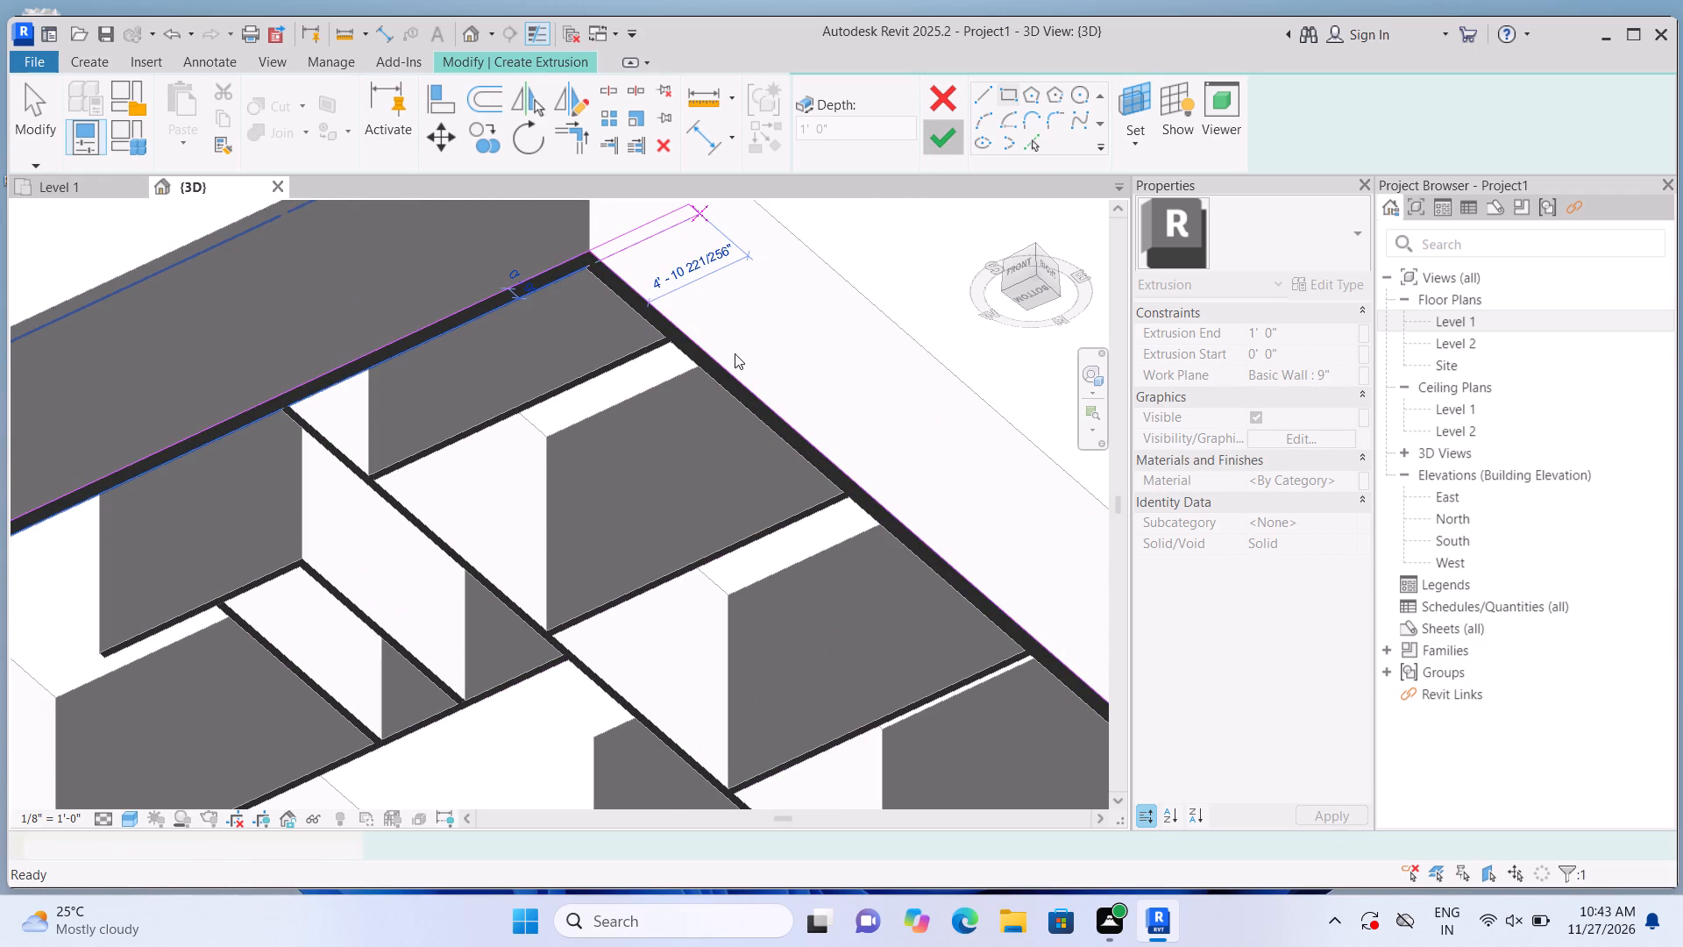
scroll(719, 355, "down", 10)
scroll(848, 308, "up", 1)
key("Escape")
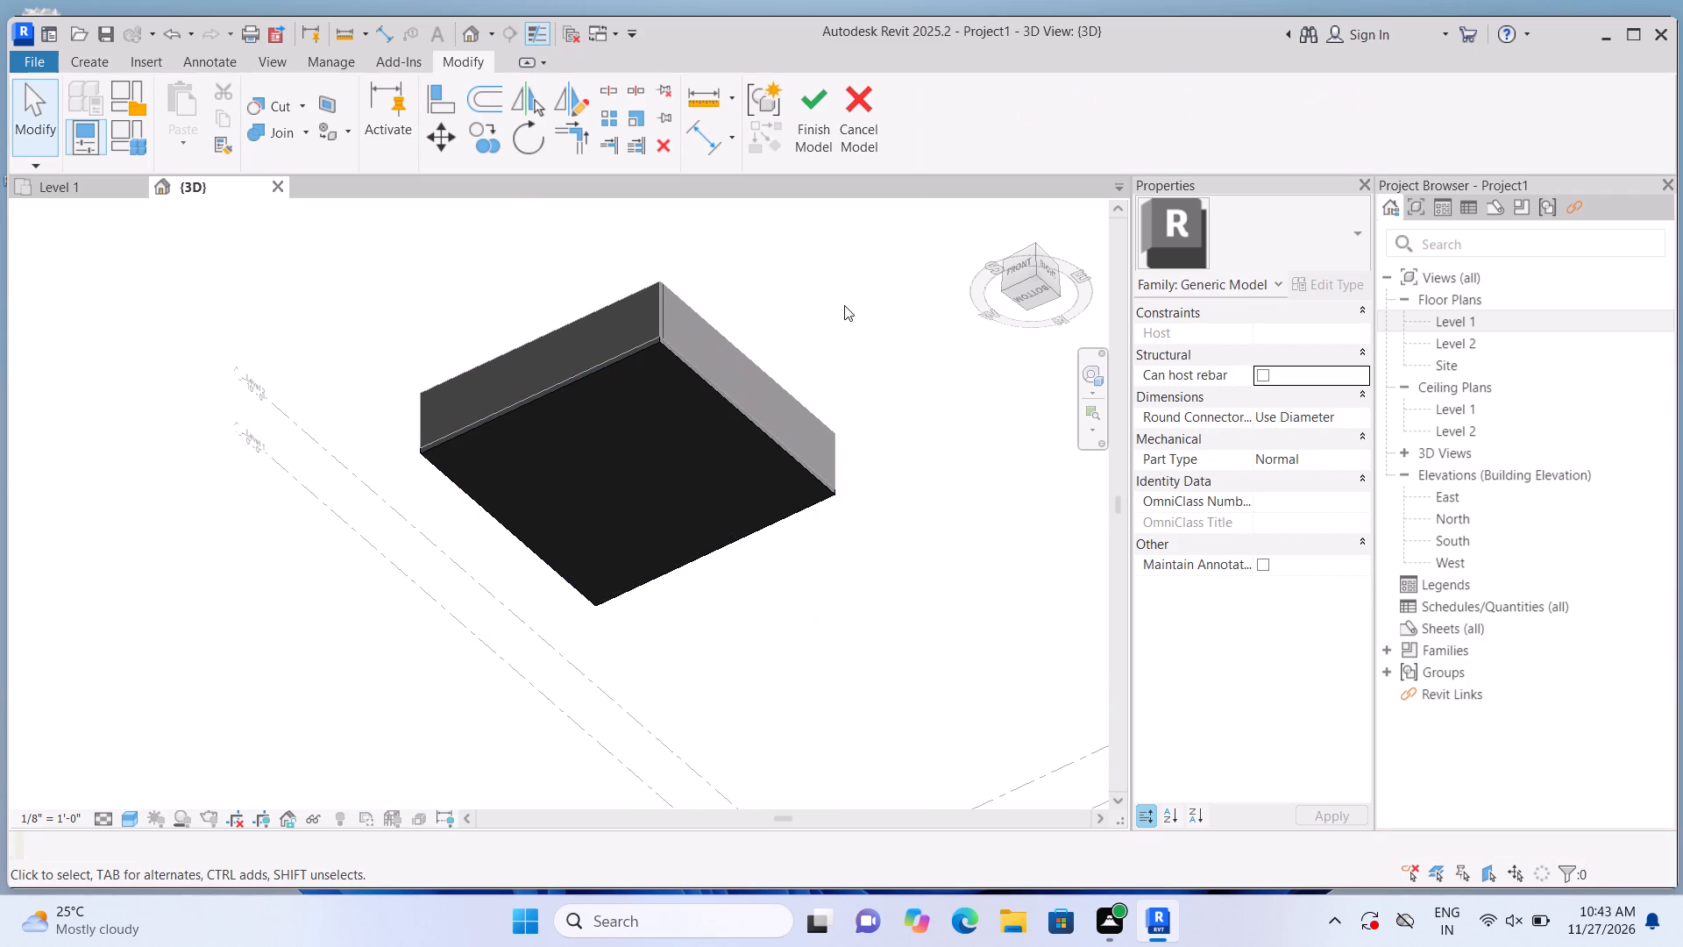
Stretch the front (south) edge of the base extrusion about 8' outward beyond the exterior wall.
left_click(990, 215)
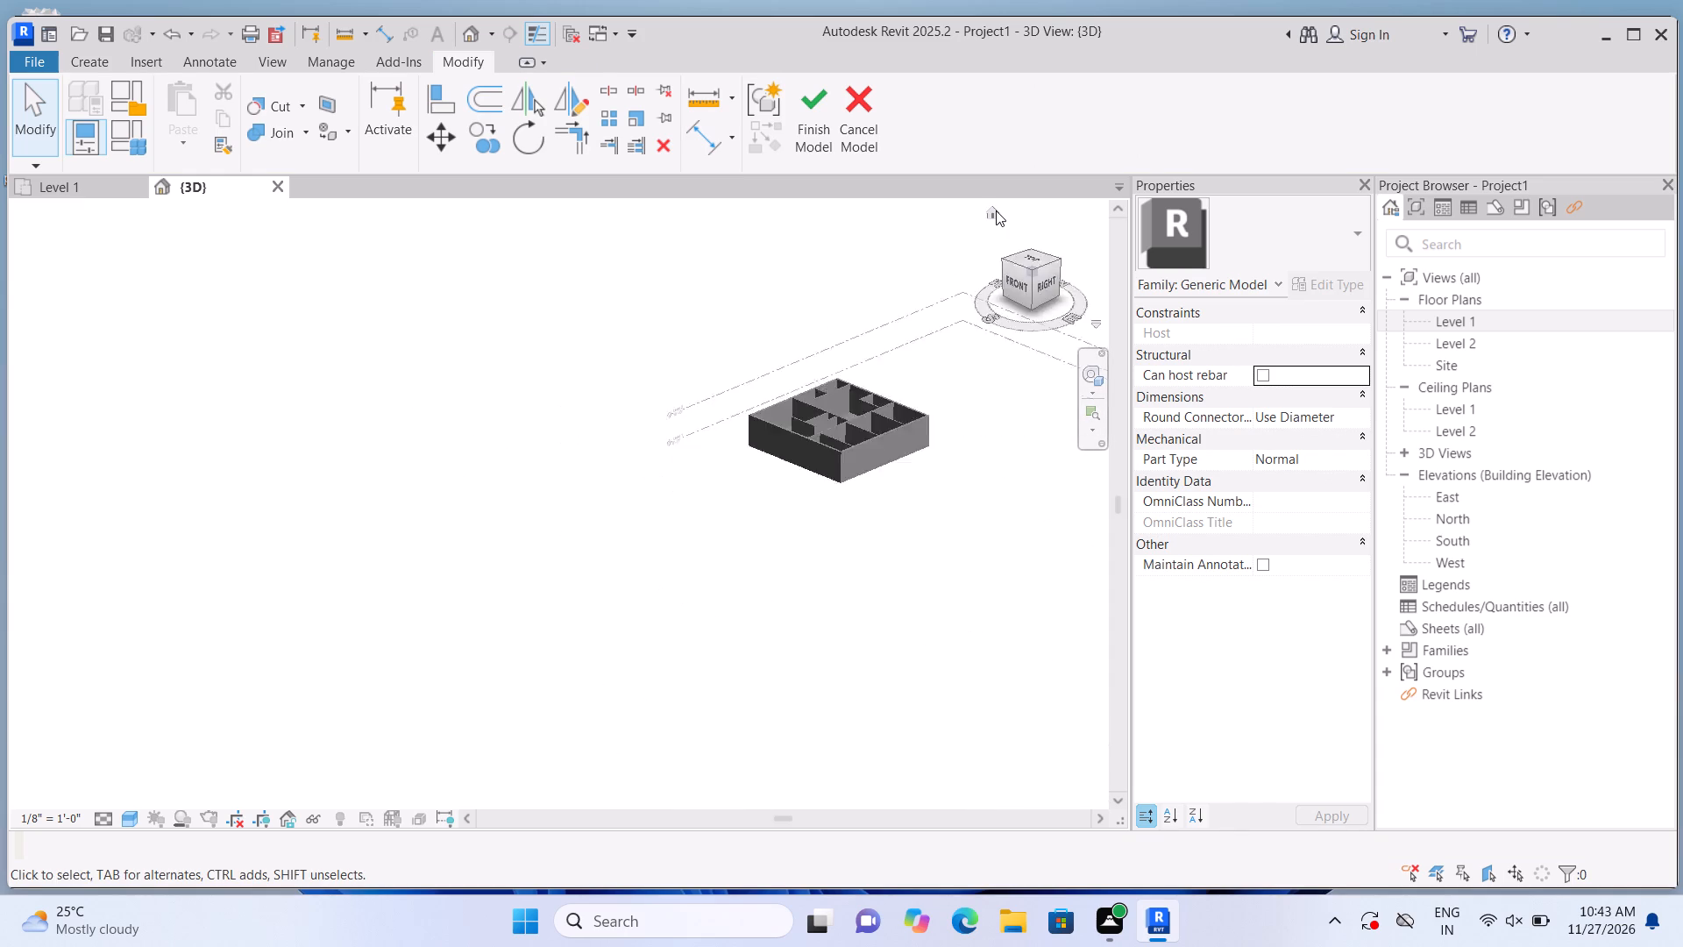
scroll(535, 471, "up", 1)
scroll(695, 581, "down", 1)
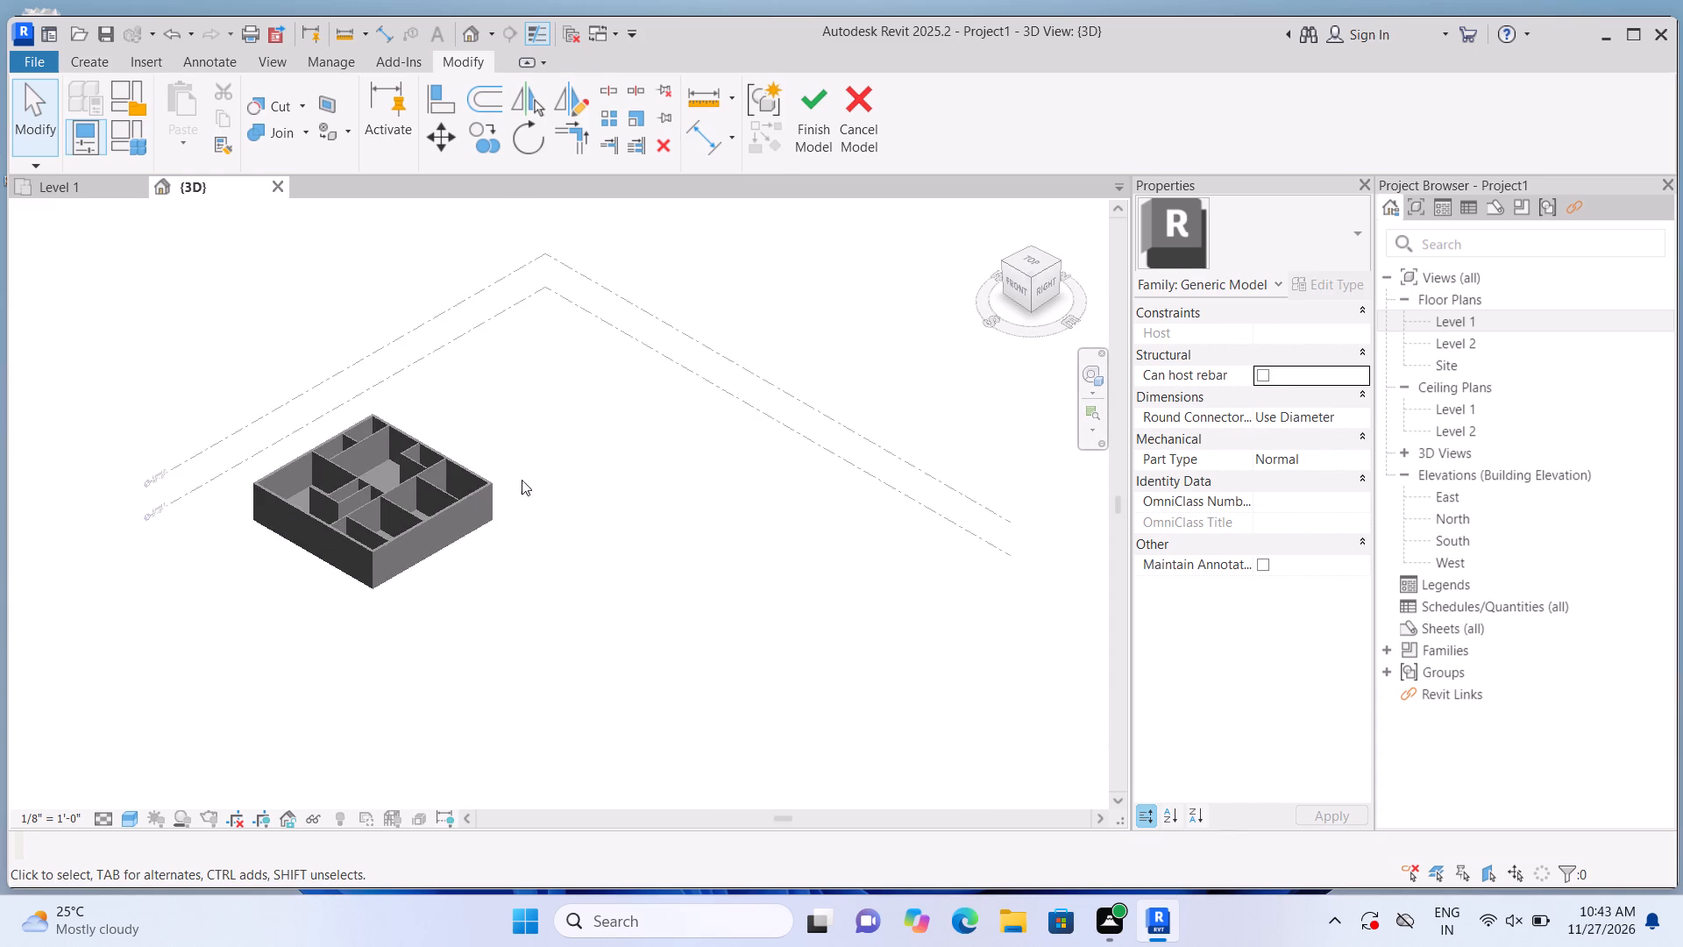
scroll(258, 432, "up", 8)
left_click(337, 635)
scroll(410, 584, "down", 2)
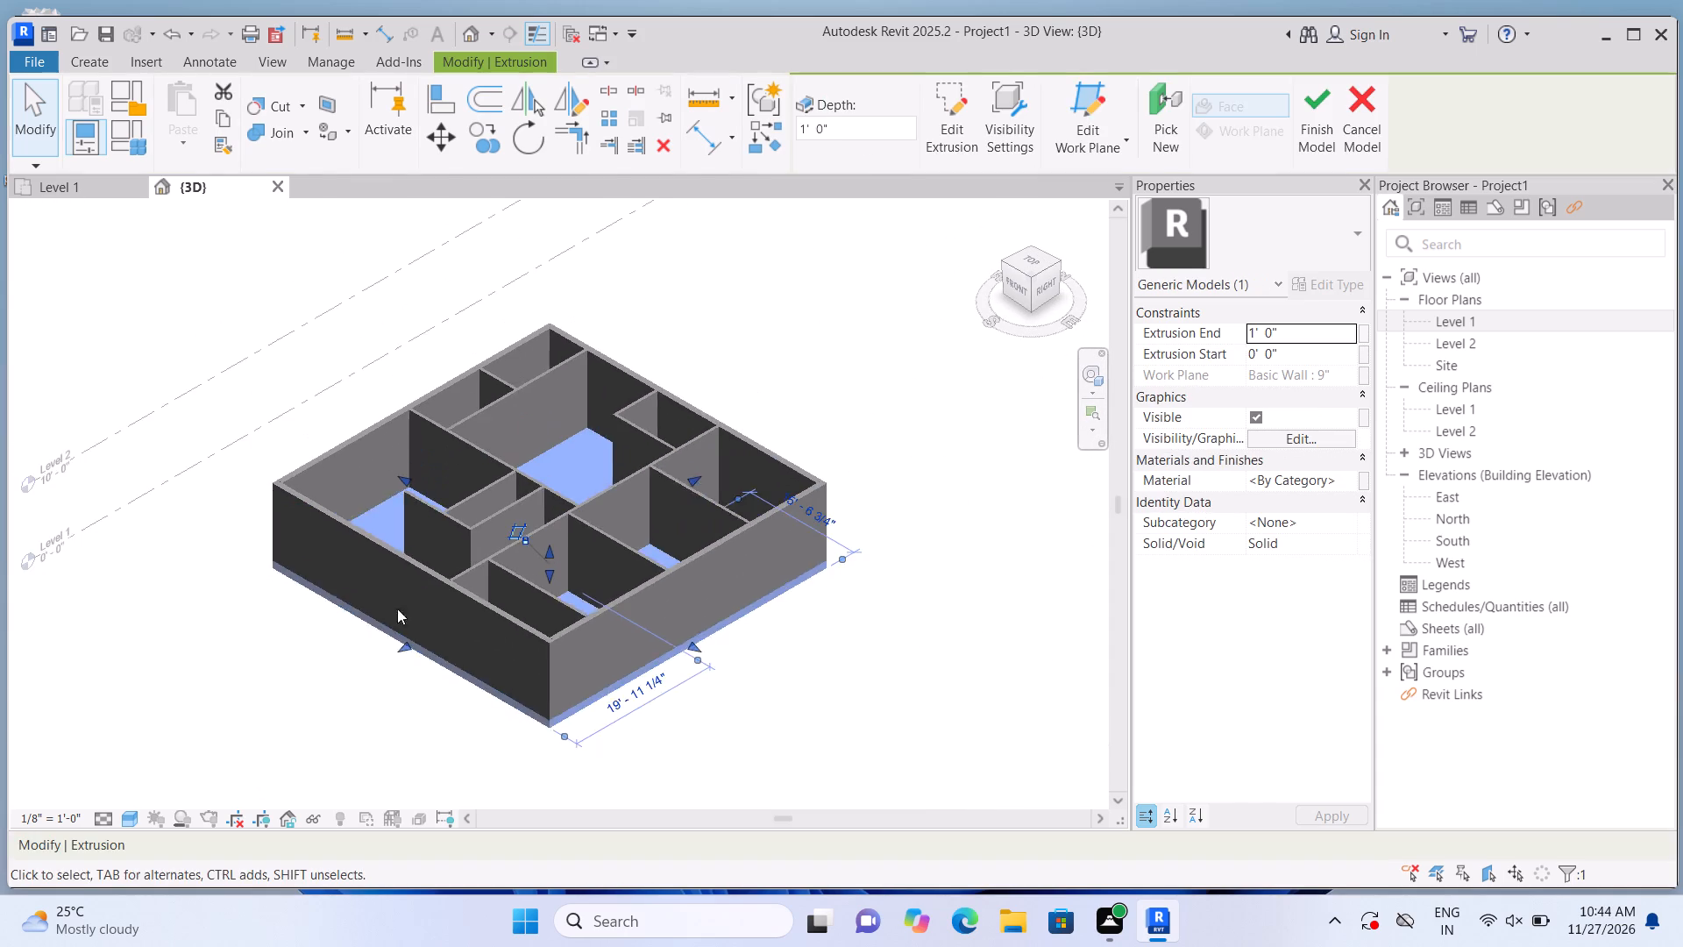
scroll(394, 631, "up", 3)
left_click_drag(414, 646, 370, 672)
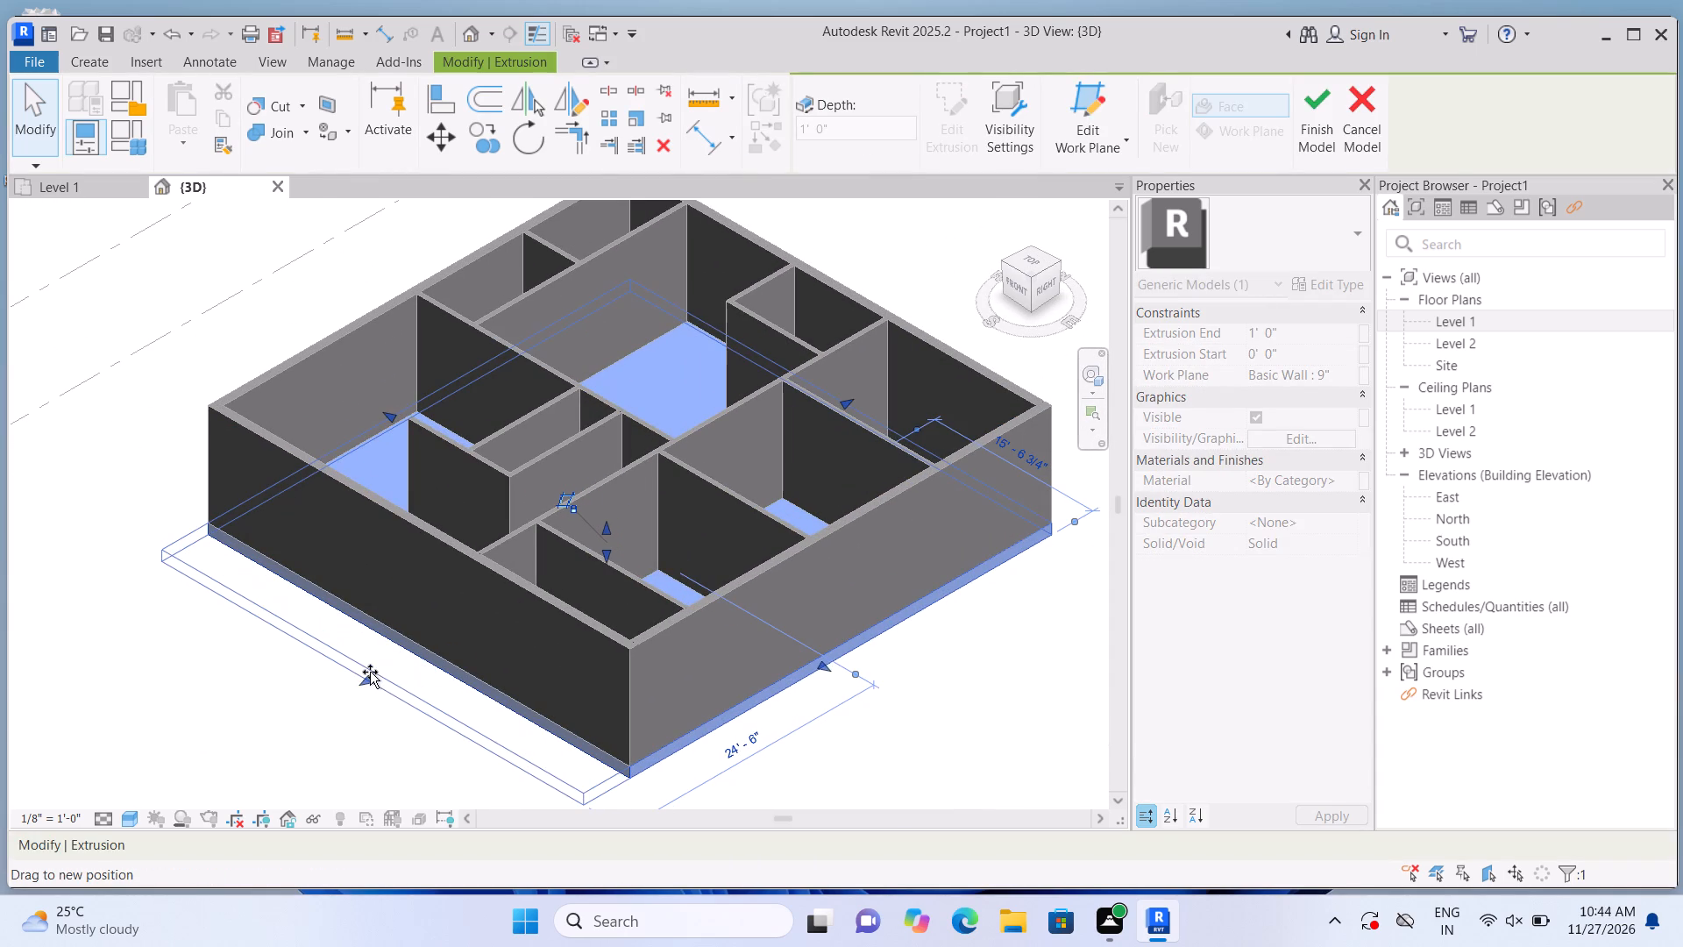
left_click_drag(370, 672, 328, 687)
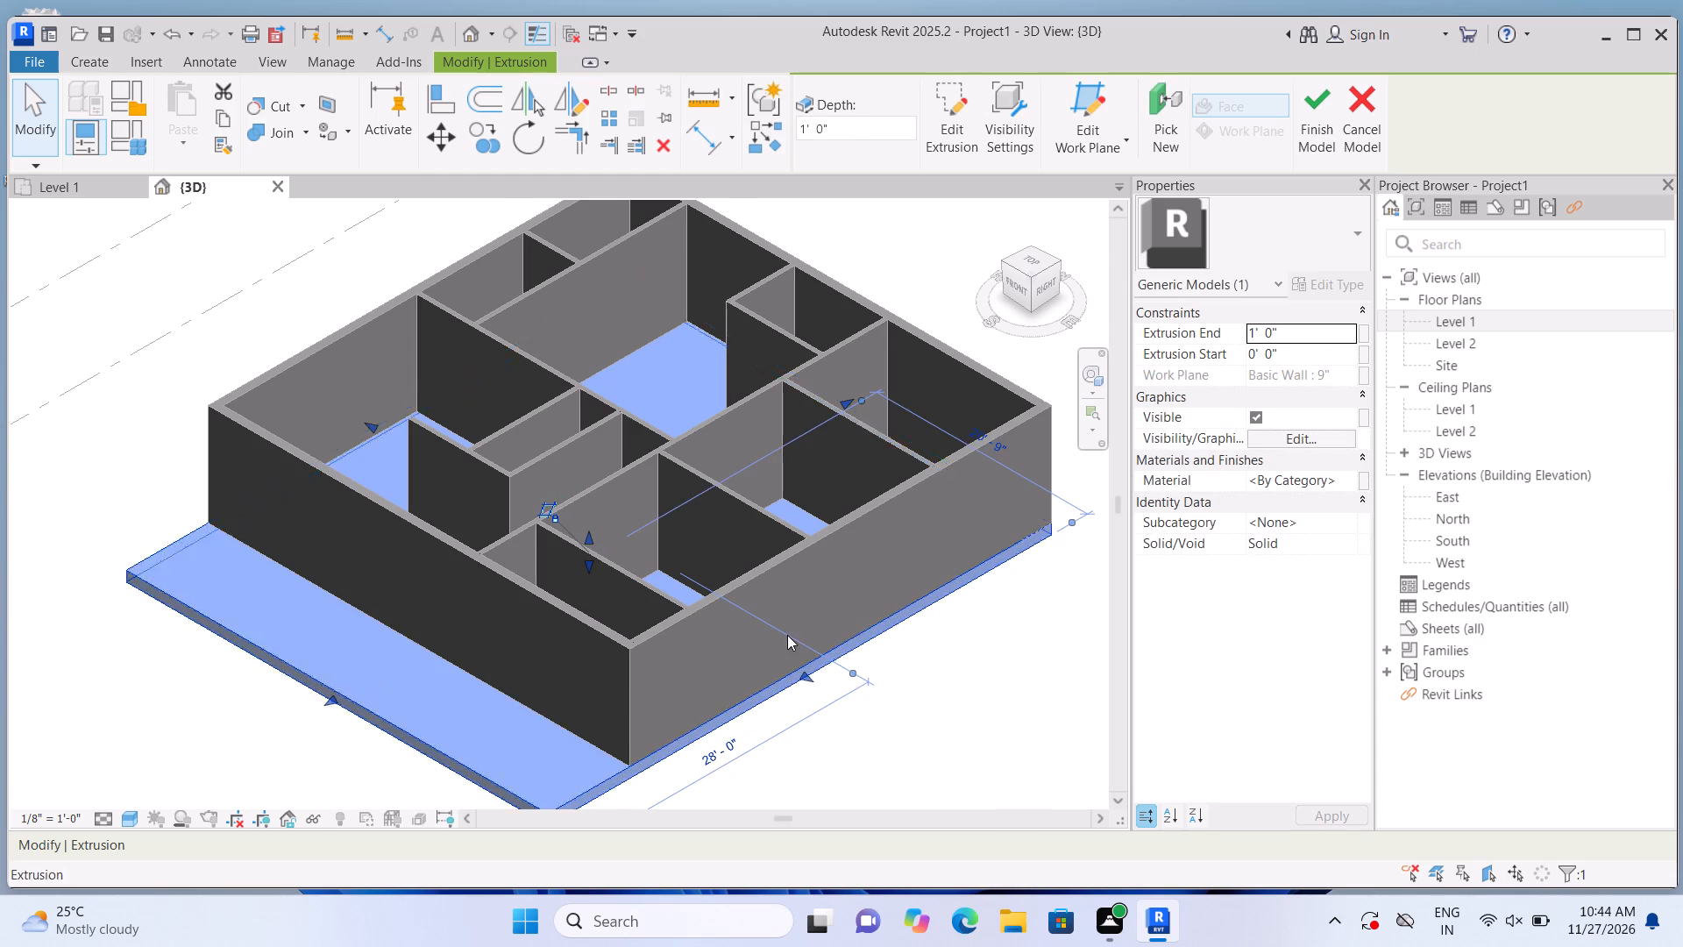
Stretch the east, north and west edges of the base extrusion outward so it overhangs the exterior walls on those sides too.
scroll(787, 635, "down", 2)
left_click_drag(802, 668, 853, 714)
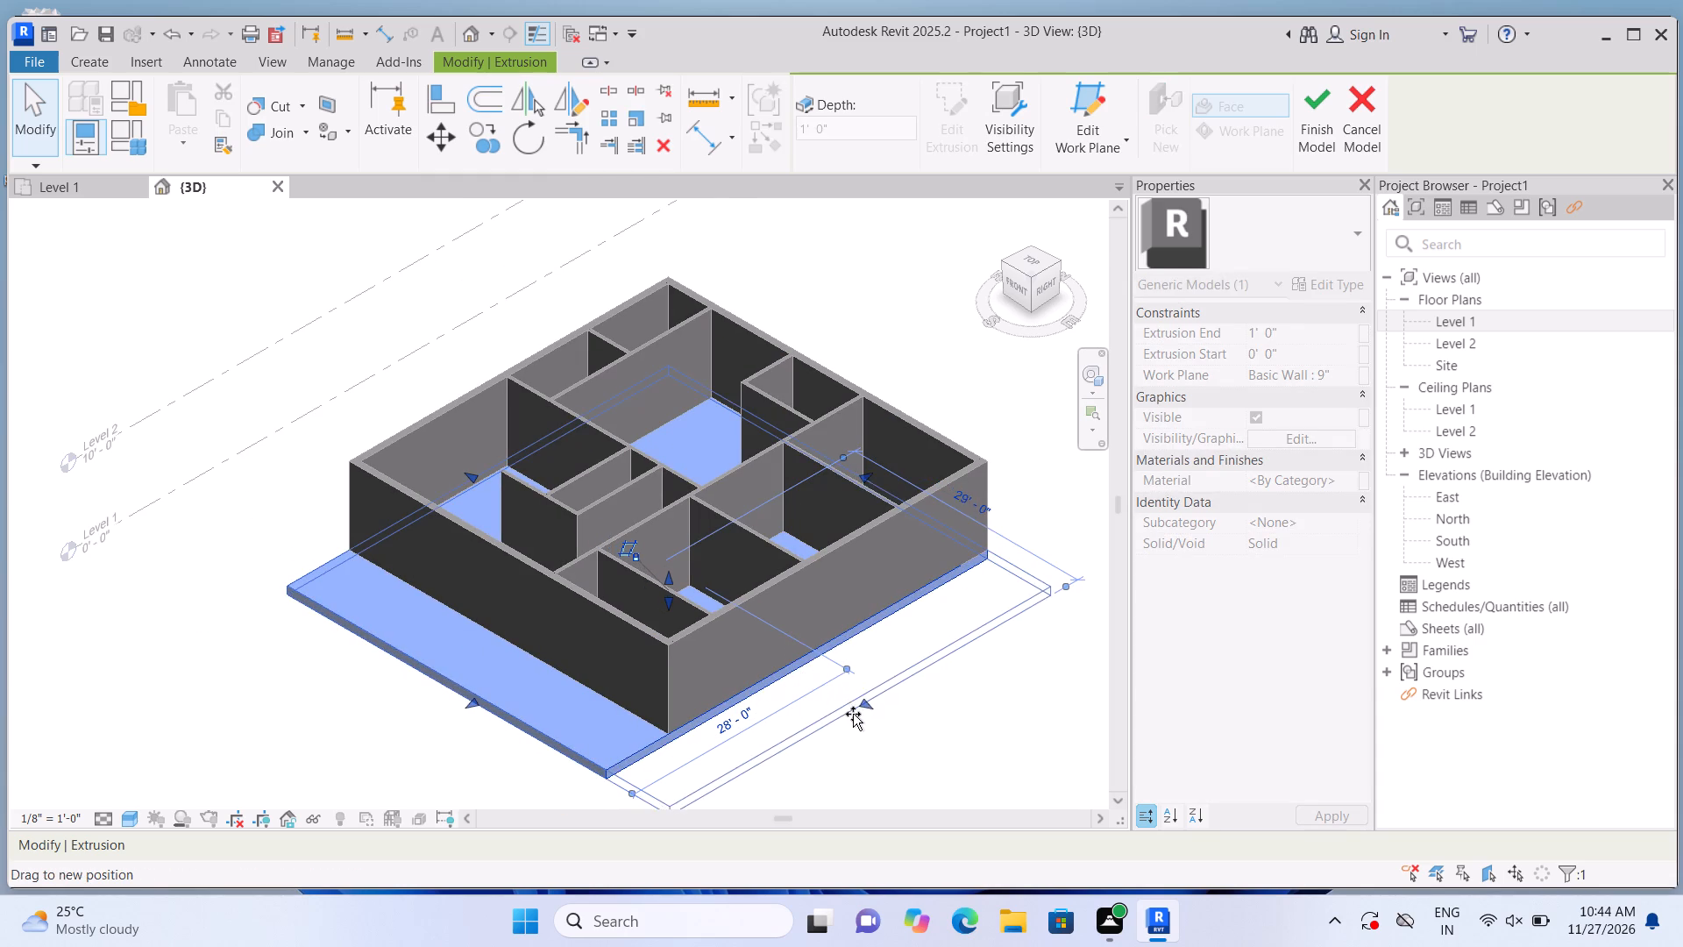
left_click(853, 714)
left_click_drag(864, 466, 908, 427)
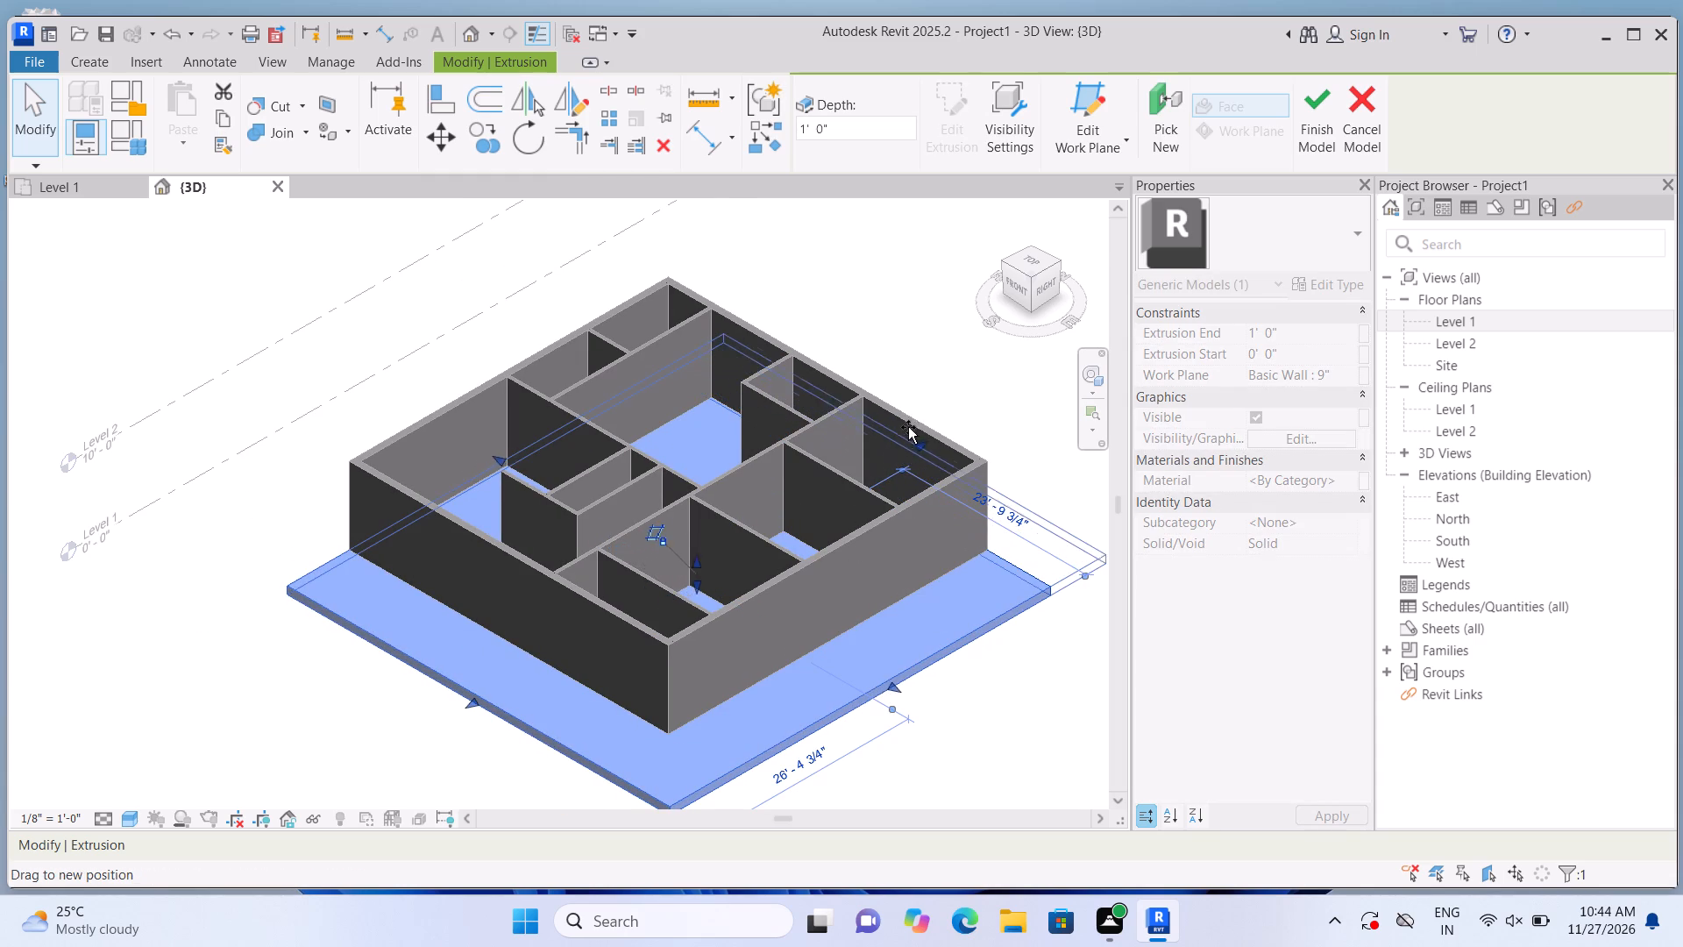
left_click_drag(908, 427, 917, 421)
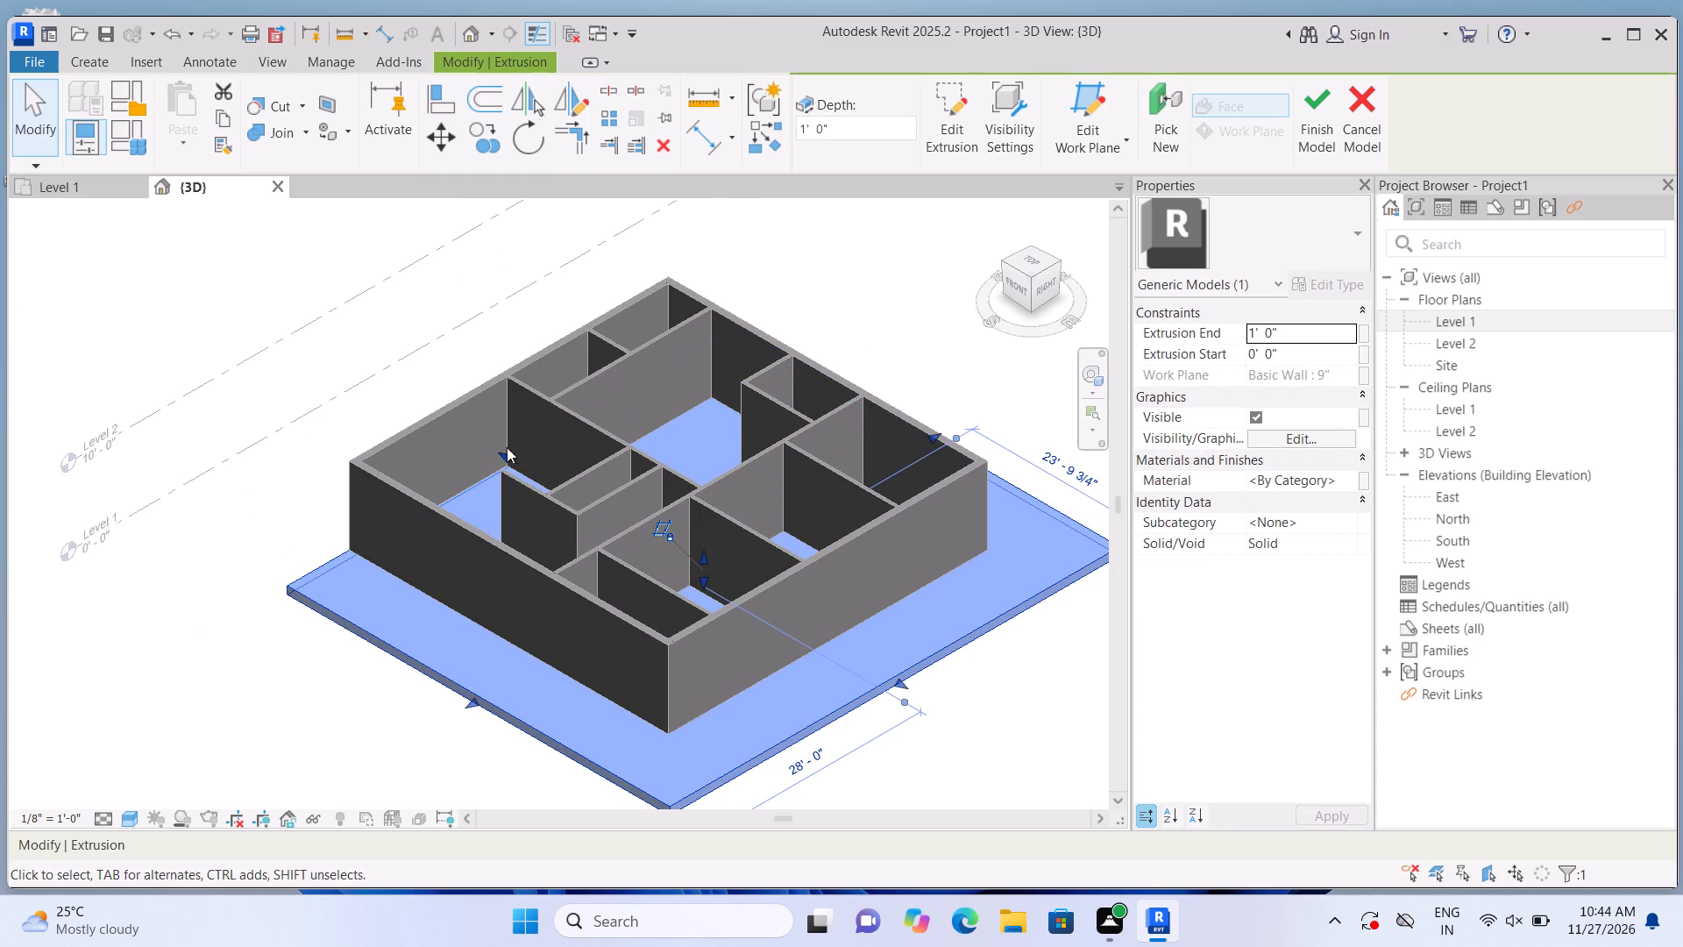
left_click_drag(498, 449, 458, 388)
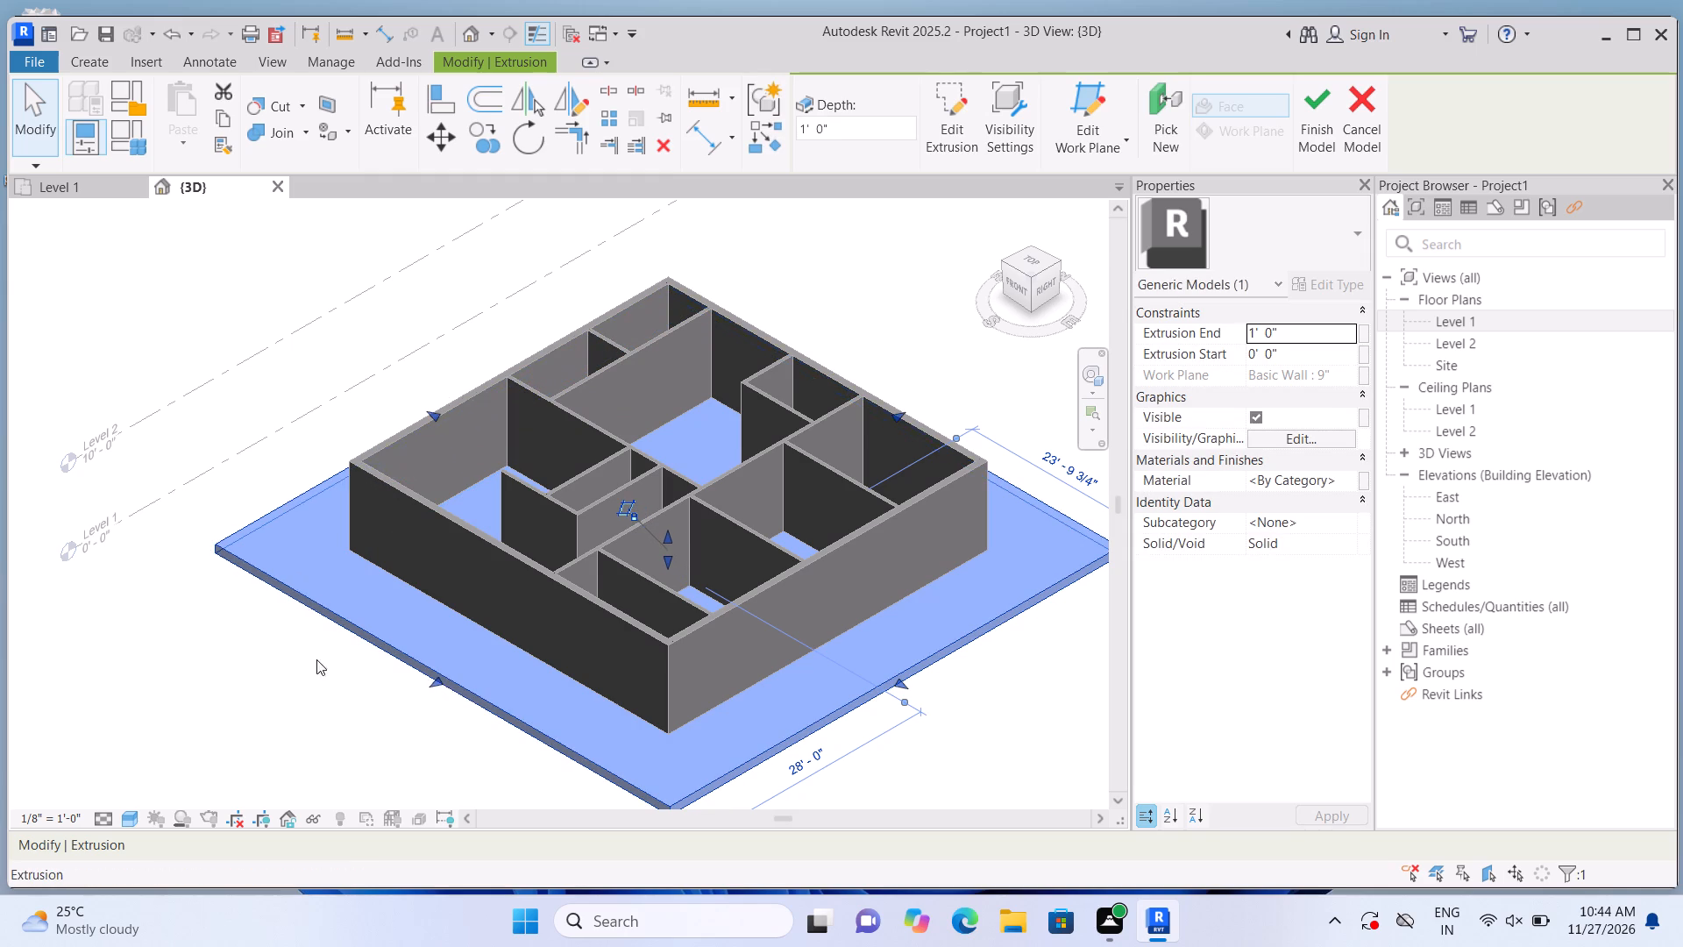
left_click(287, 679)
scroll(327, 669, "down", 1)
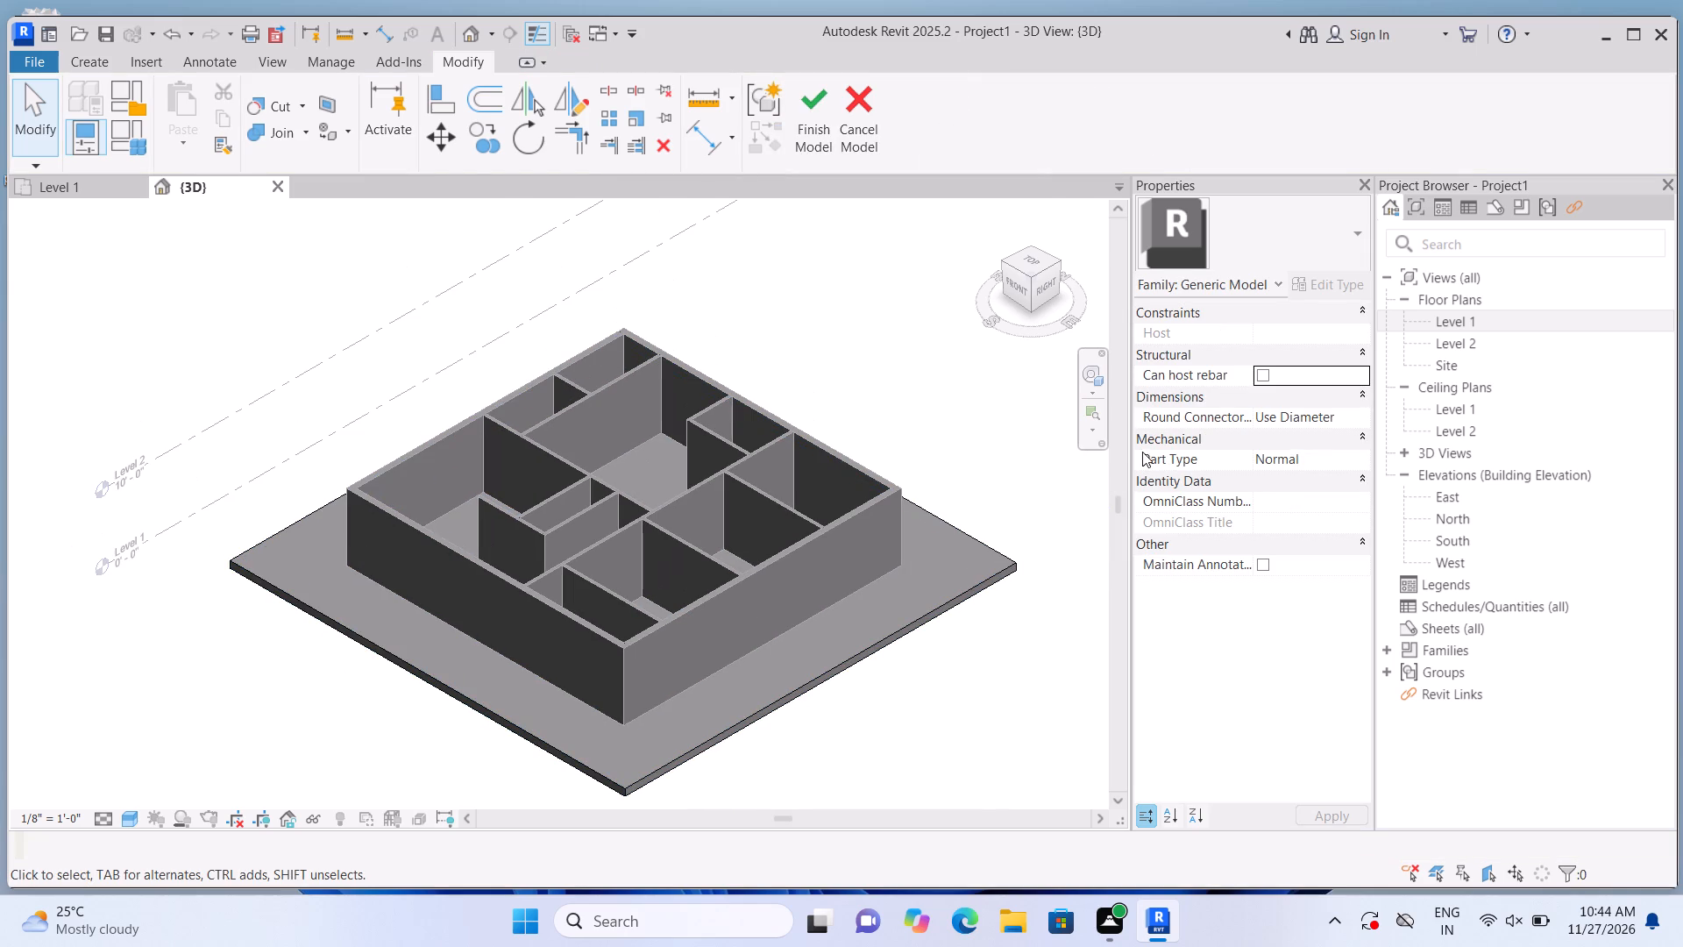
Open the Level 1 floor plan and finish the in-place base model.
double_click(1437, 320)
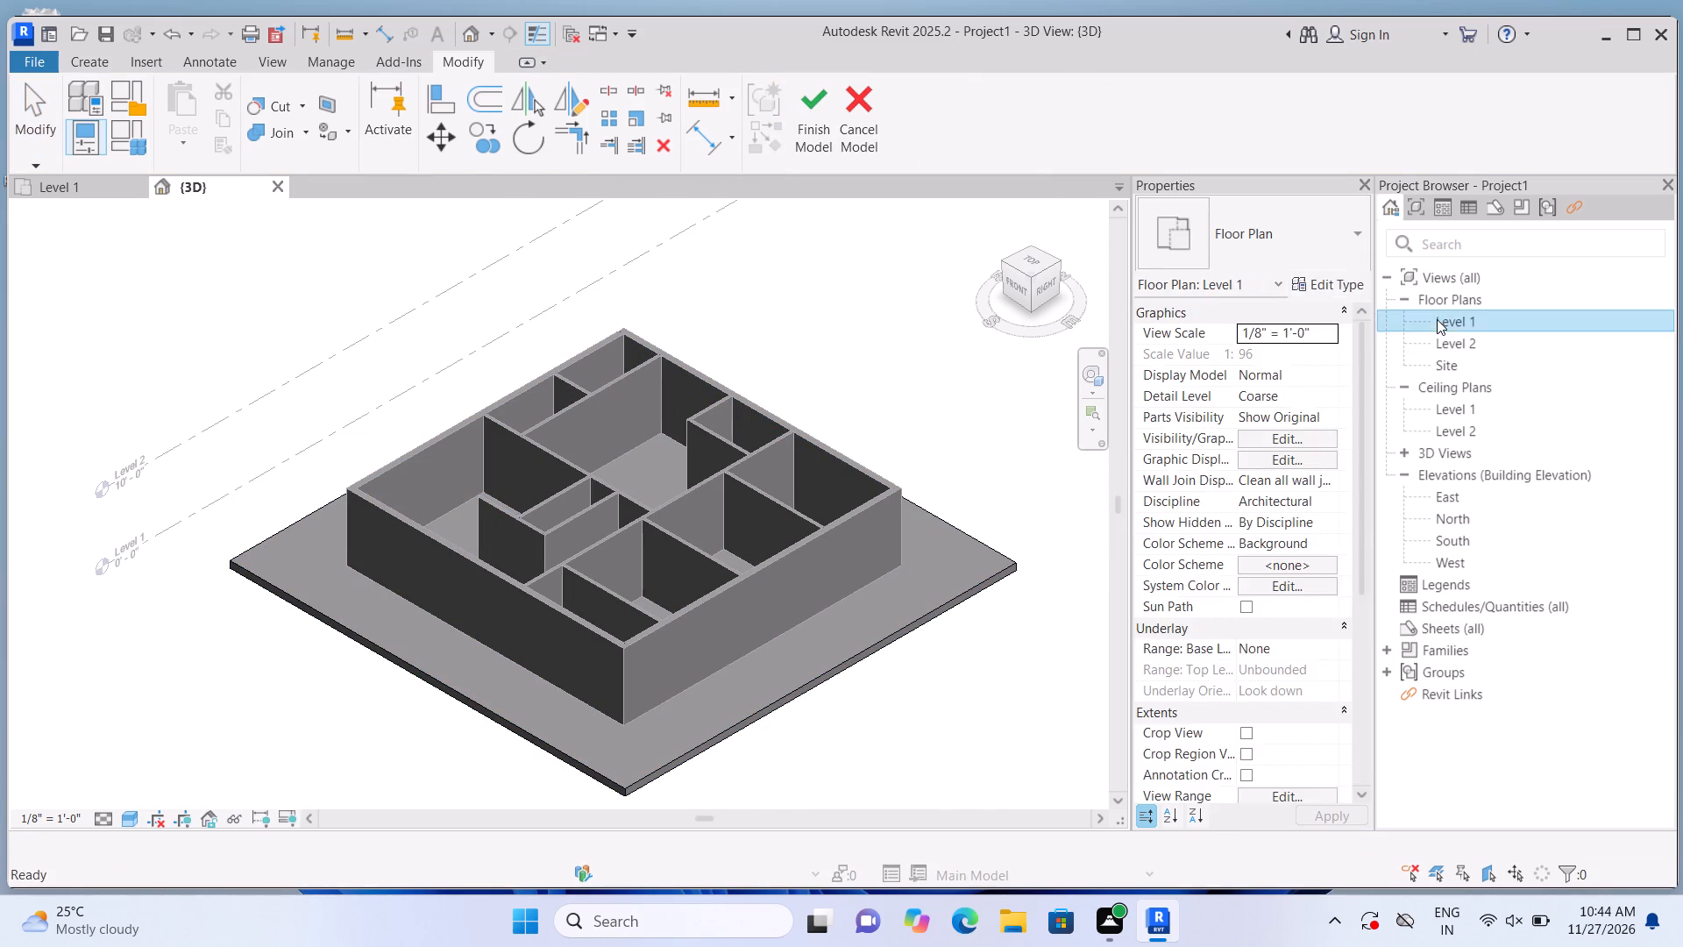
scroll(655, 518, "down", 4)
scroll(638, 513, "up", 2)
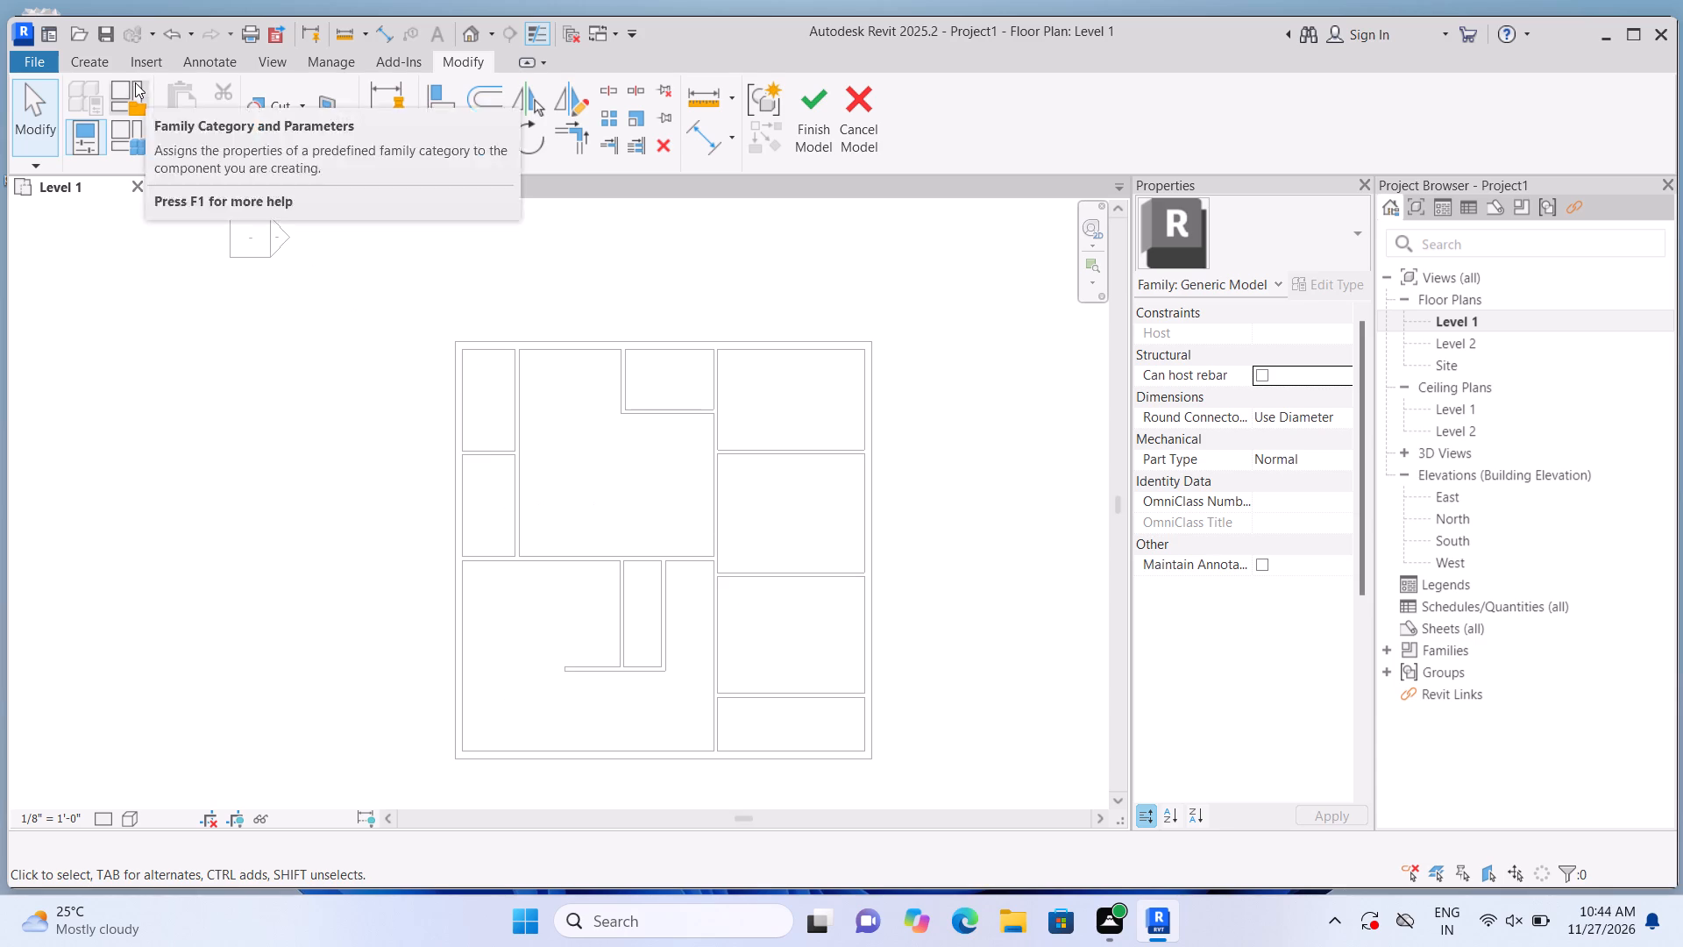
left_click(818, 125)
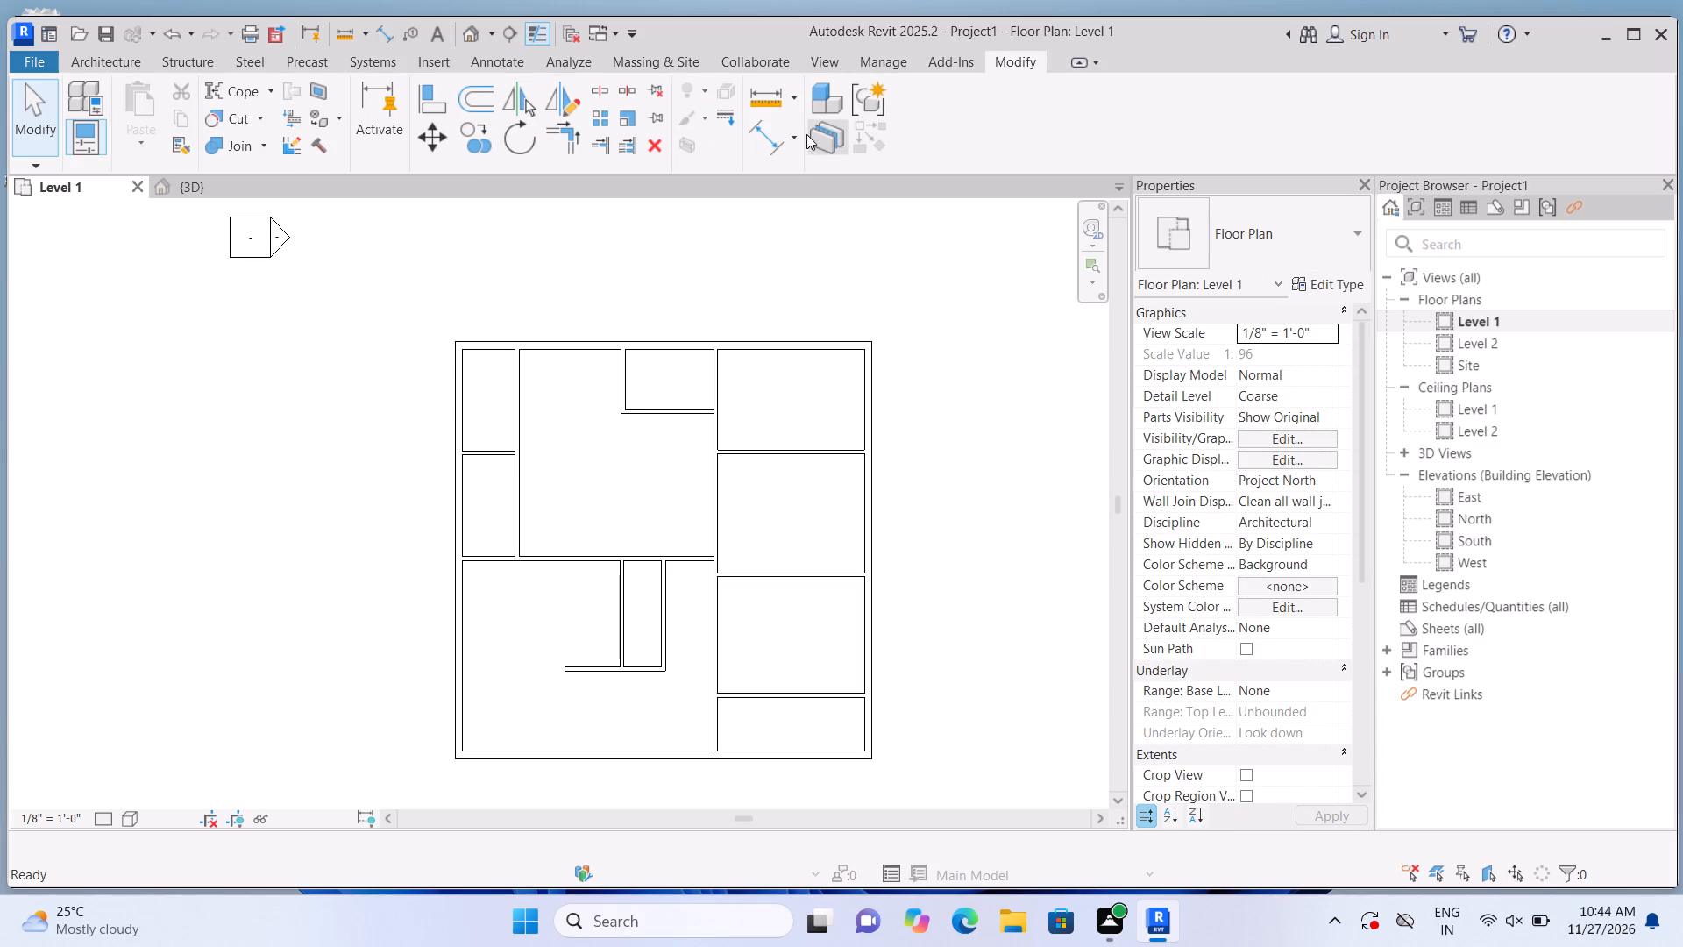
Place a 36" x 84" Single-Flush door from the lower small west room into the central room, 3' south of the partition between the west rooms.
left_click(99, 68)
left_click(119, 117)
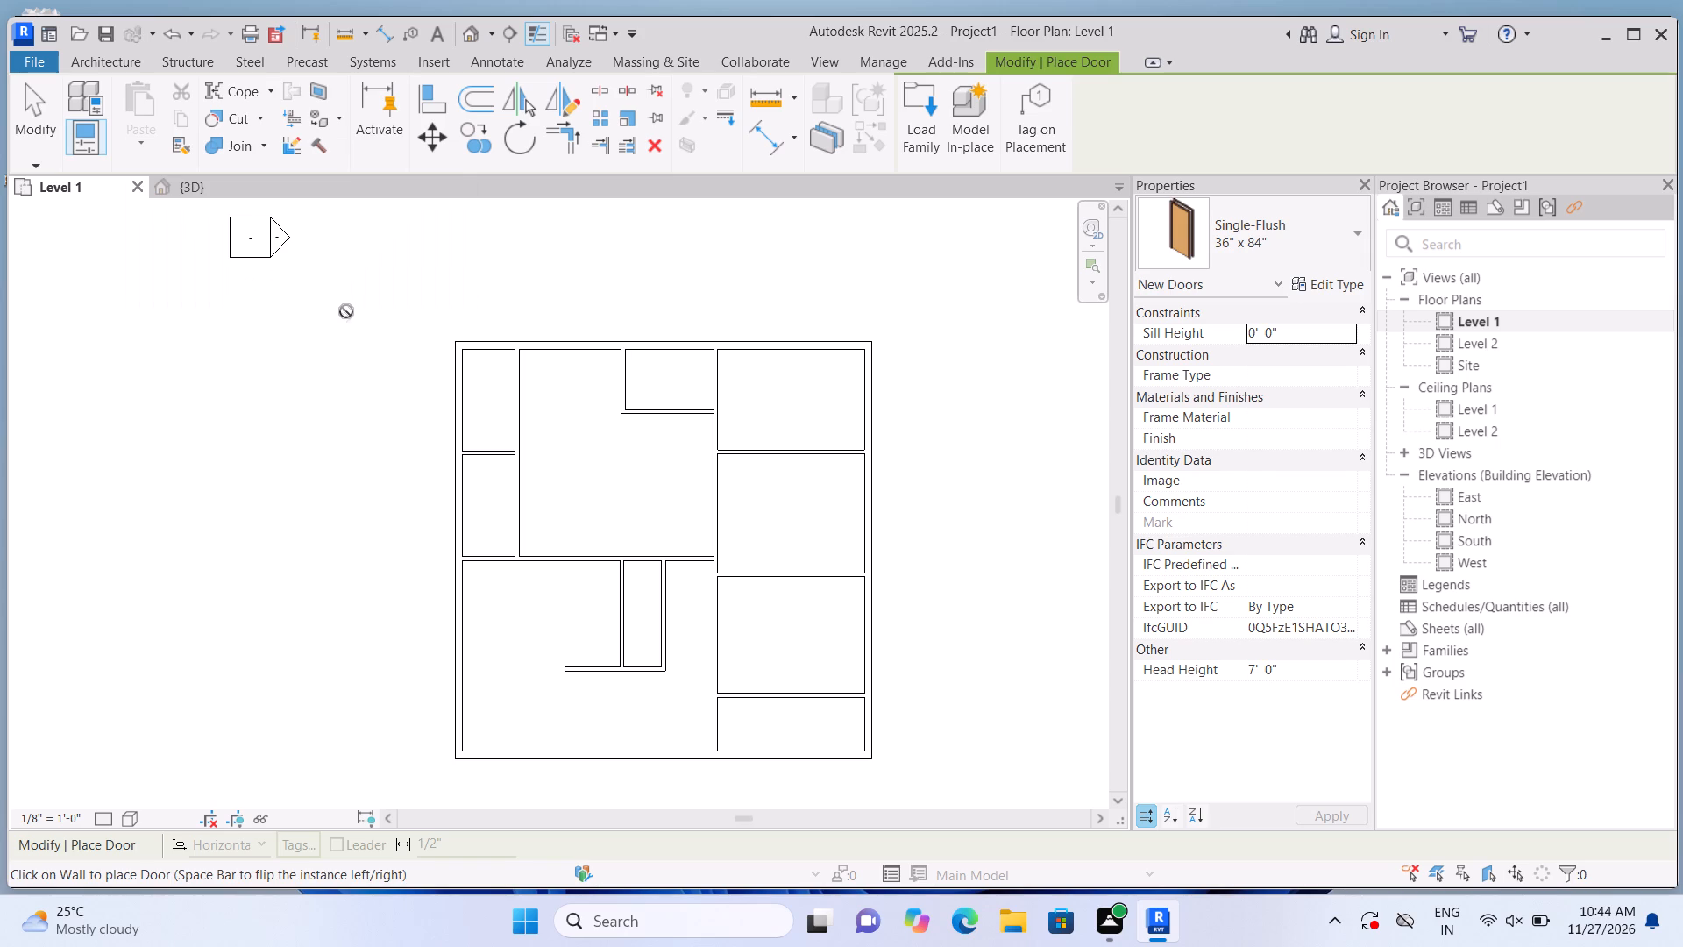
scroll(510, 426, "up", 8)
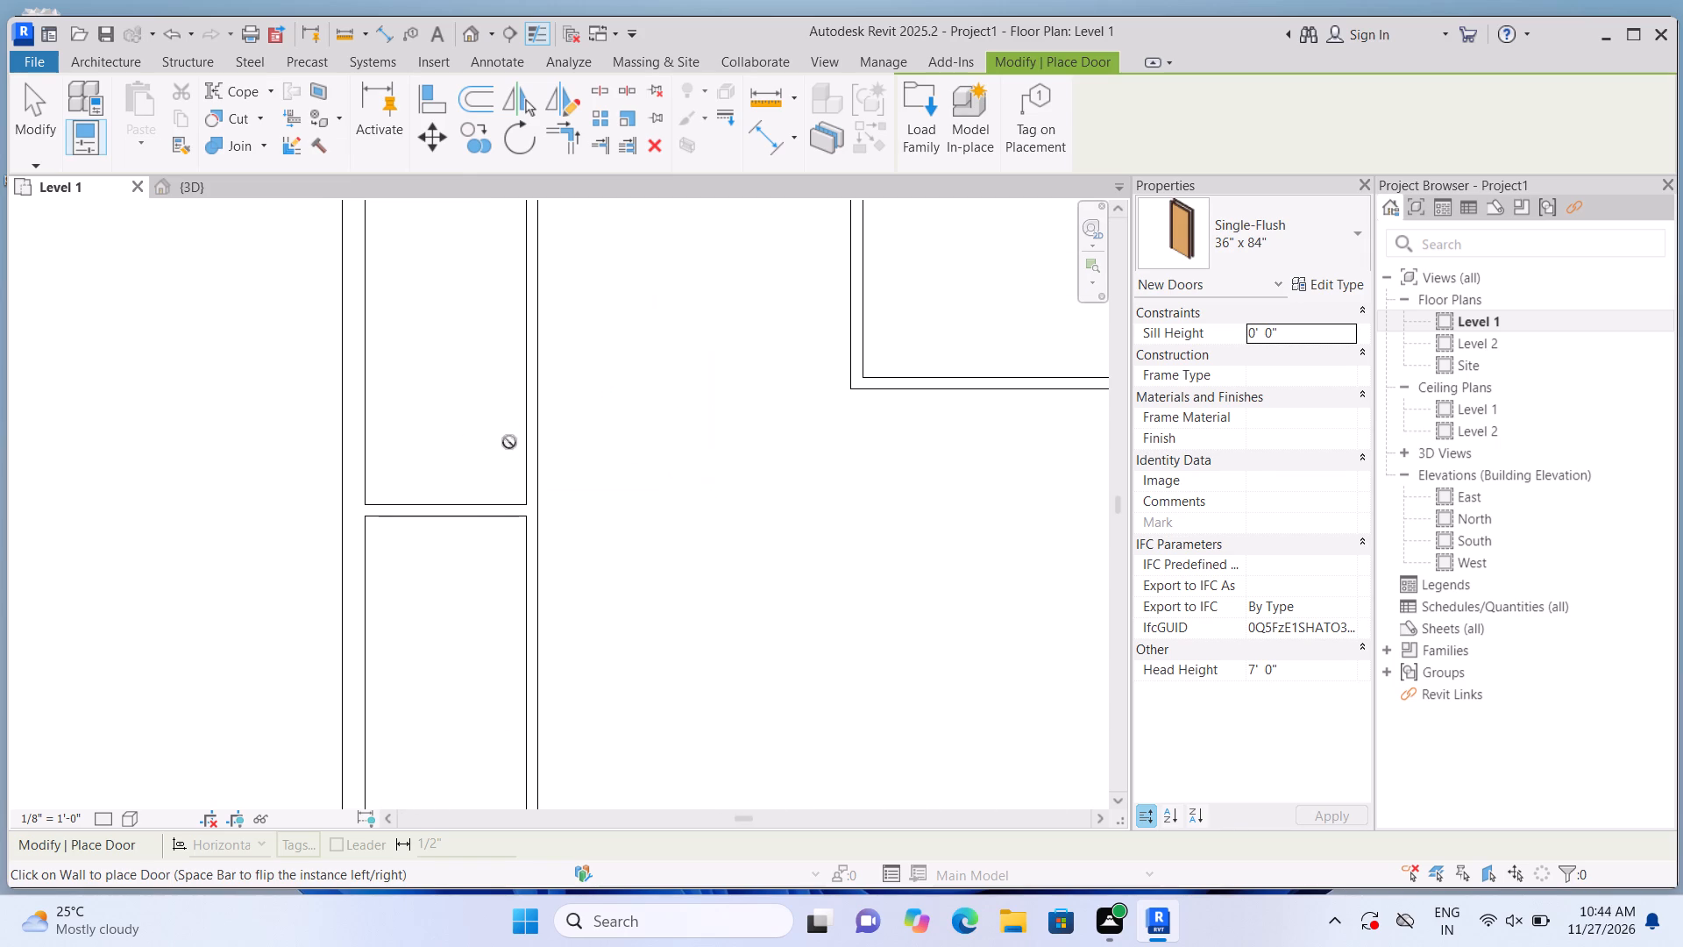
scroll(561, 681, "down", 4)
scroll(517, 316, "up", 4)
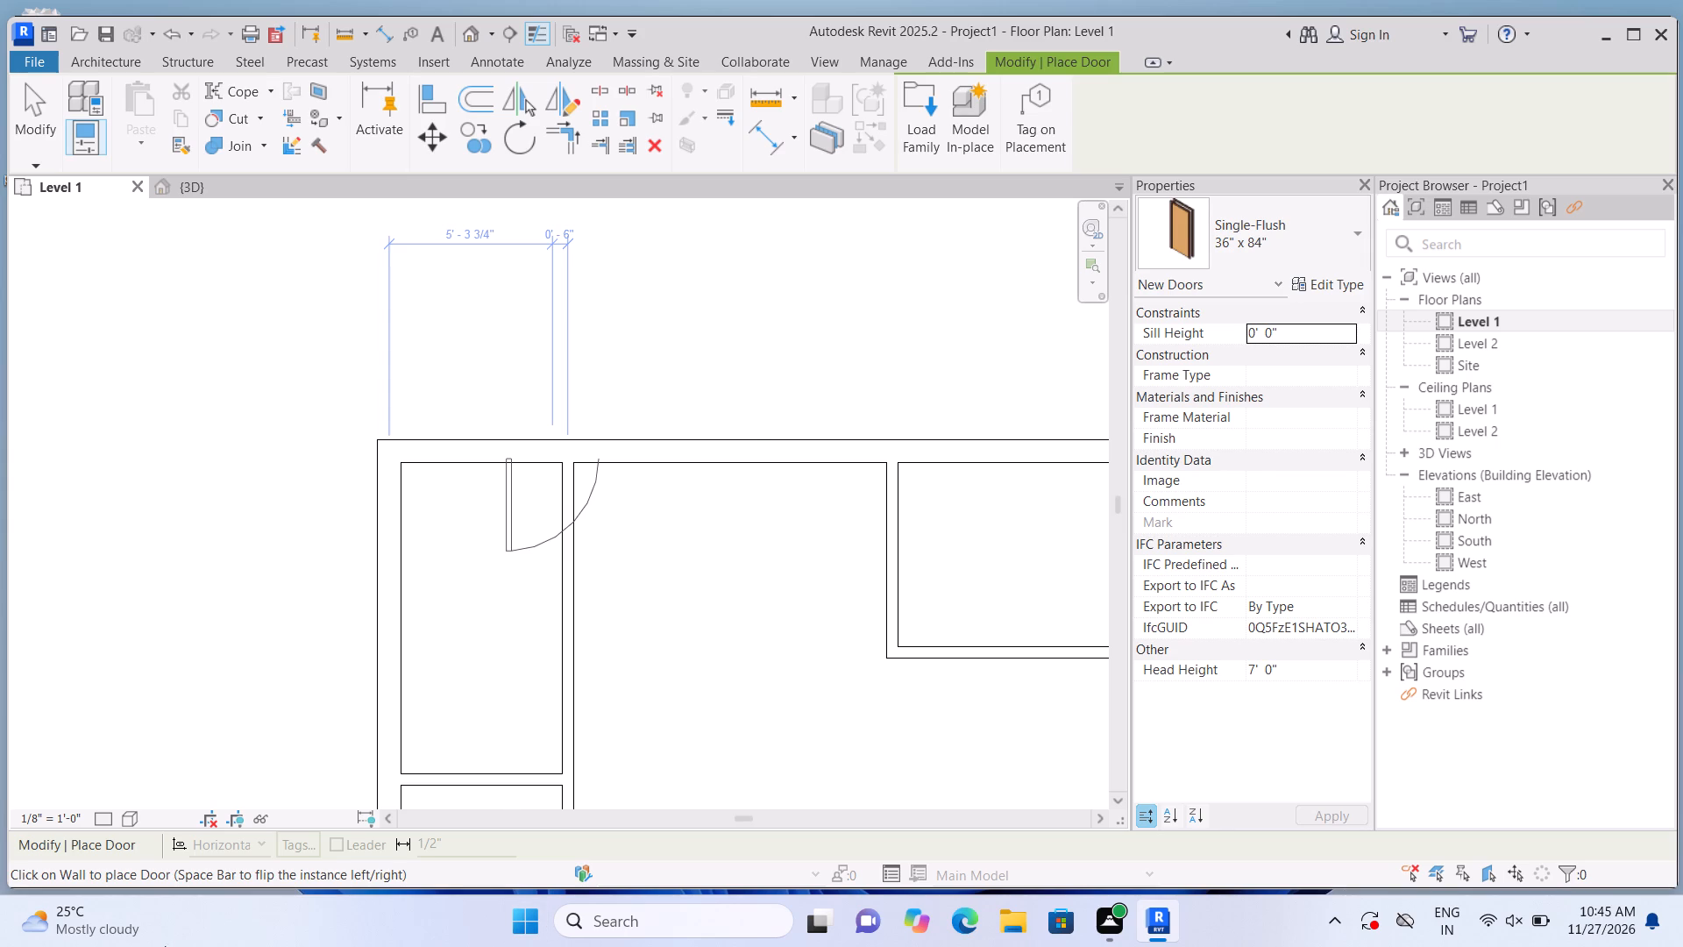
scroll(743, 448, "down", 3)
scroll(548, 509, "up", 4)
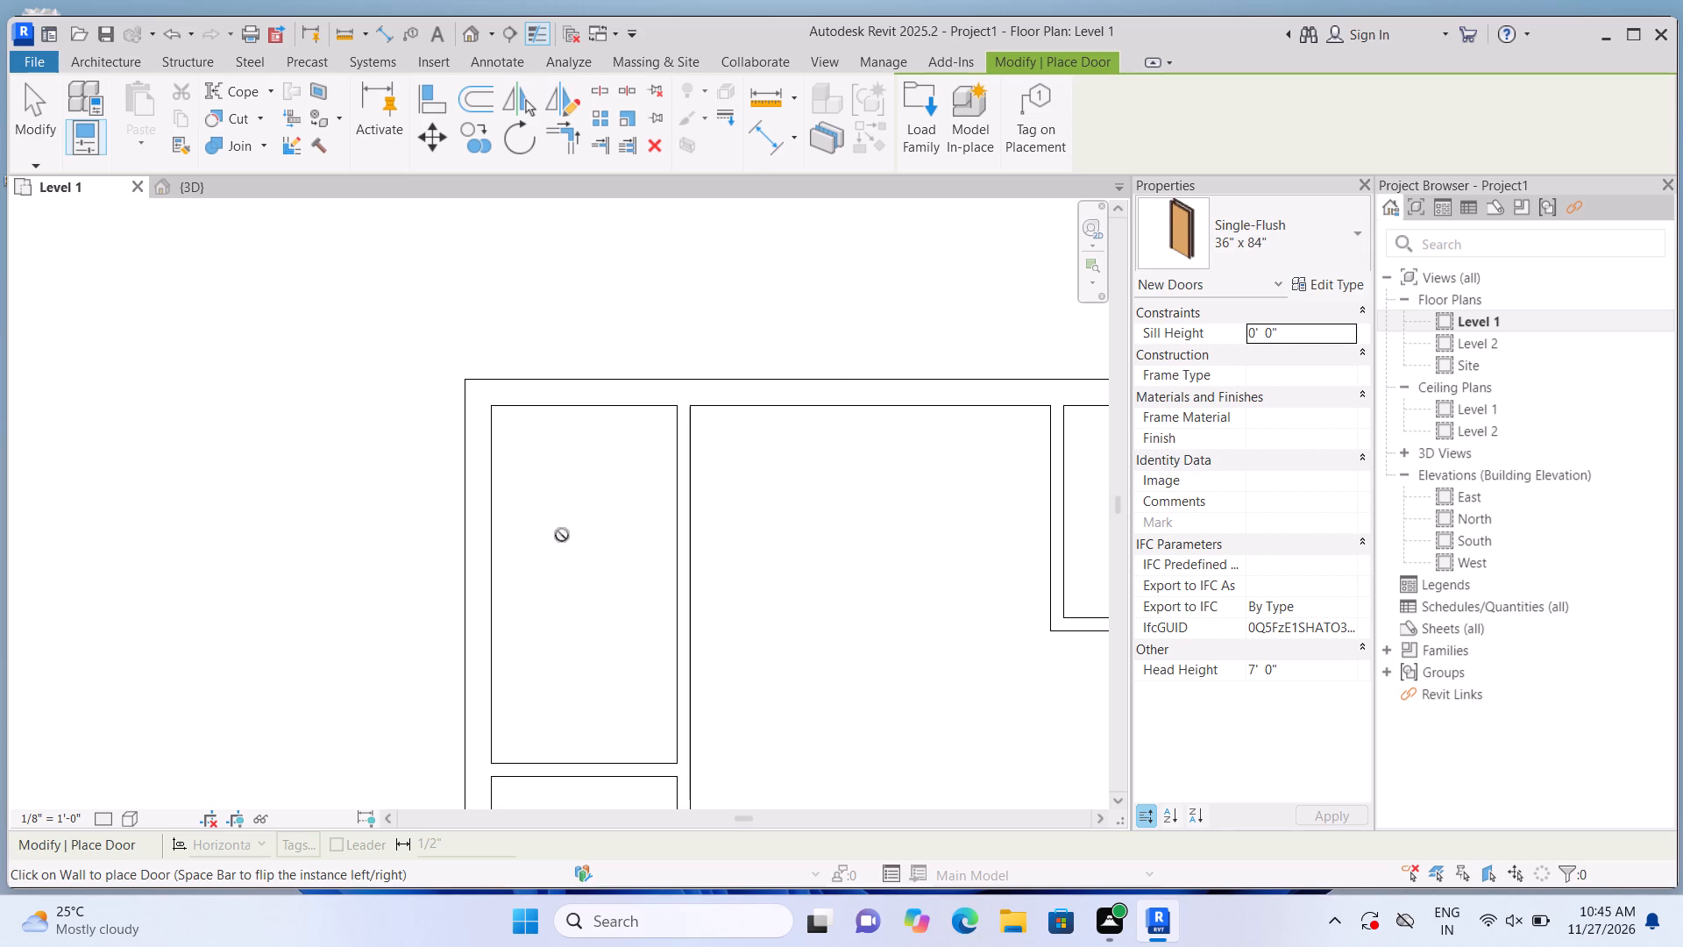
scroll(641, 545, "down", 10)
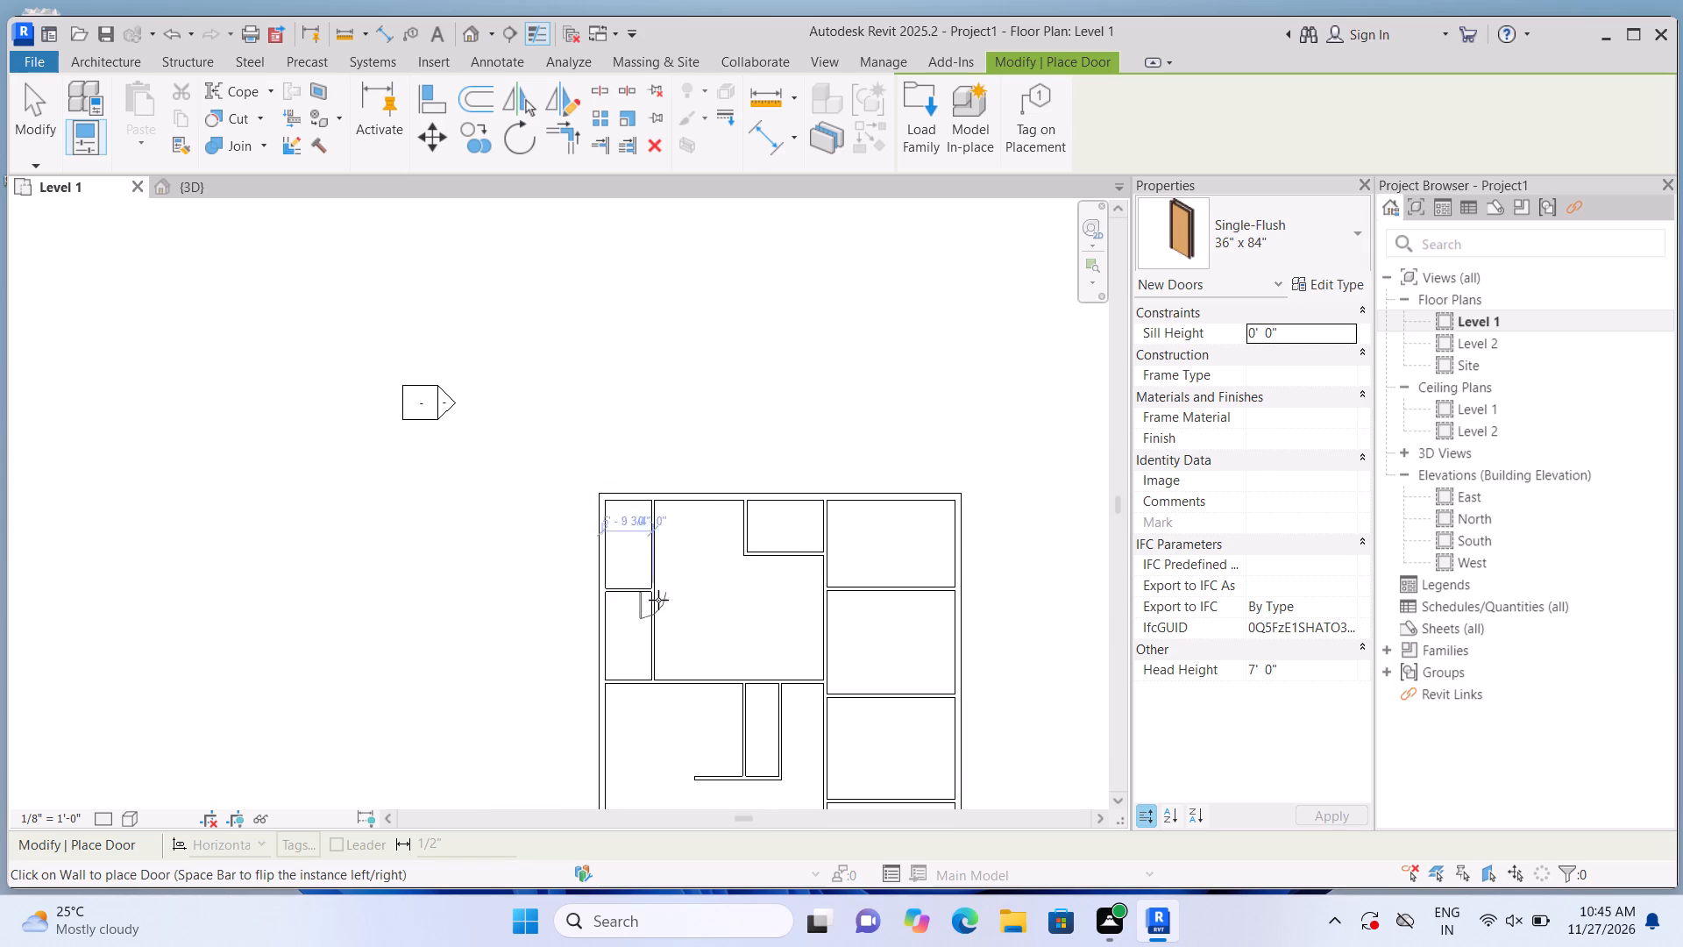
scroll(658, 628, "up", 4)
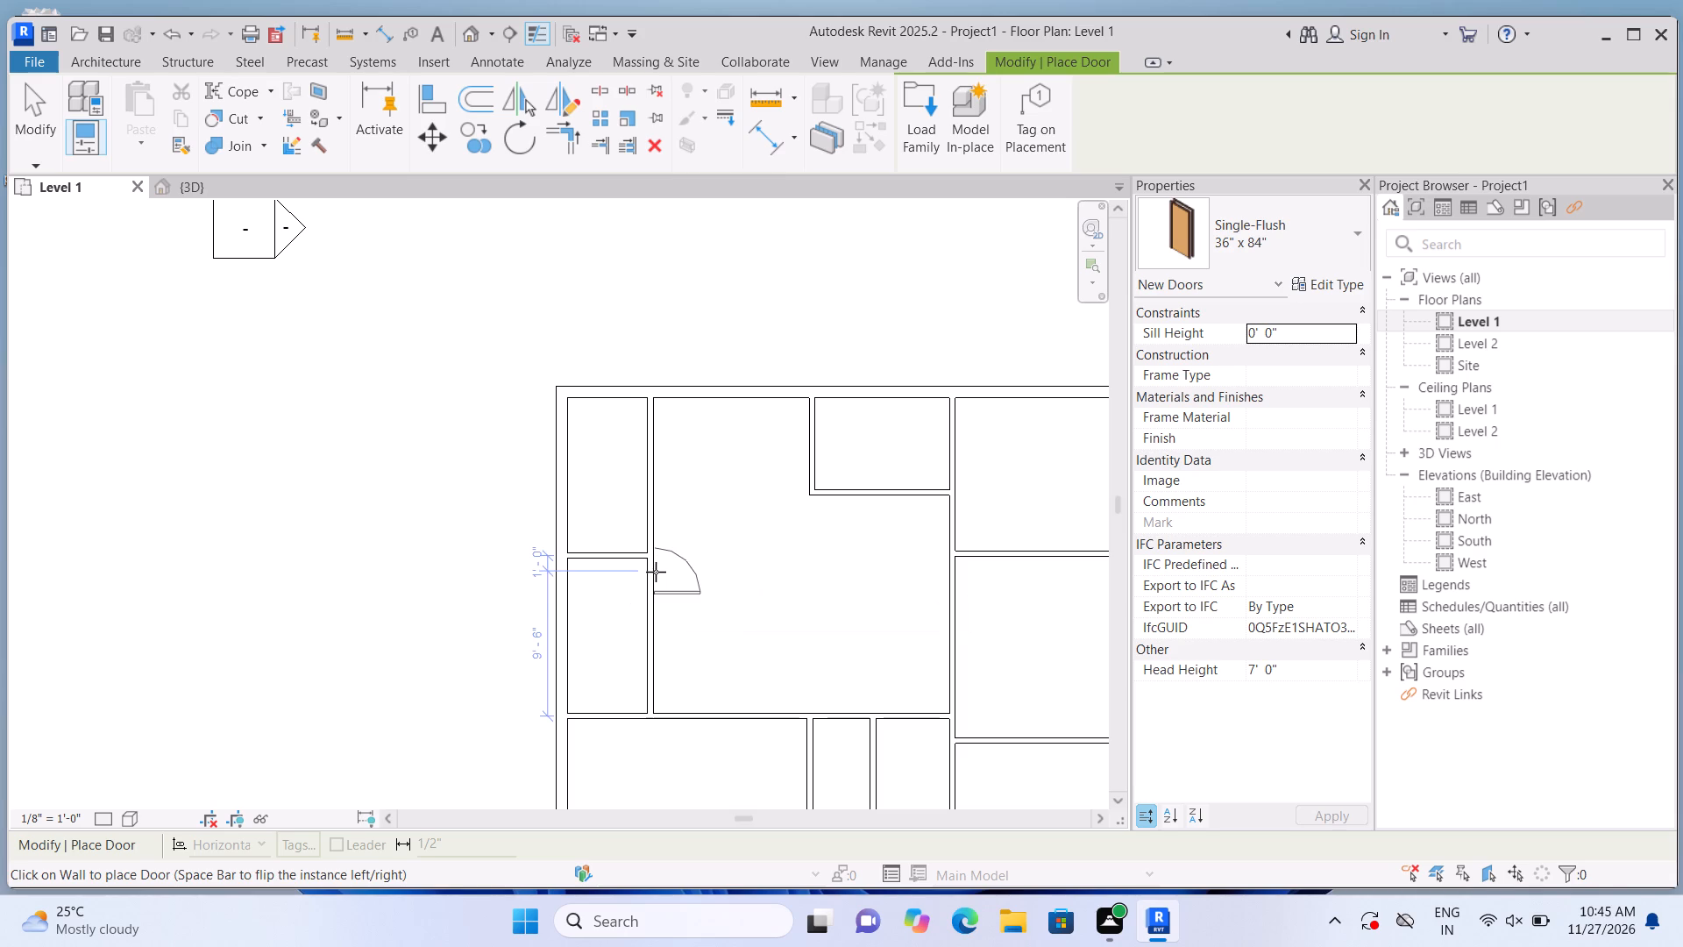
key("space")
scroll(656, 590, "down", 3)
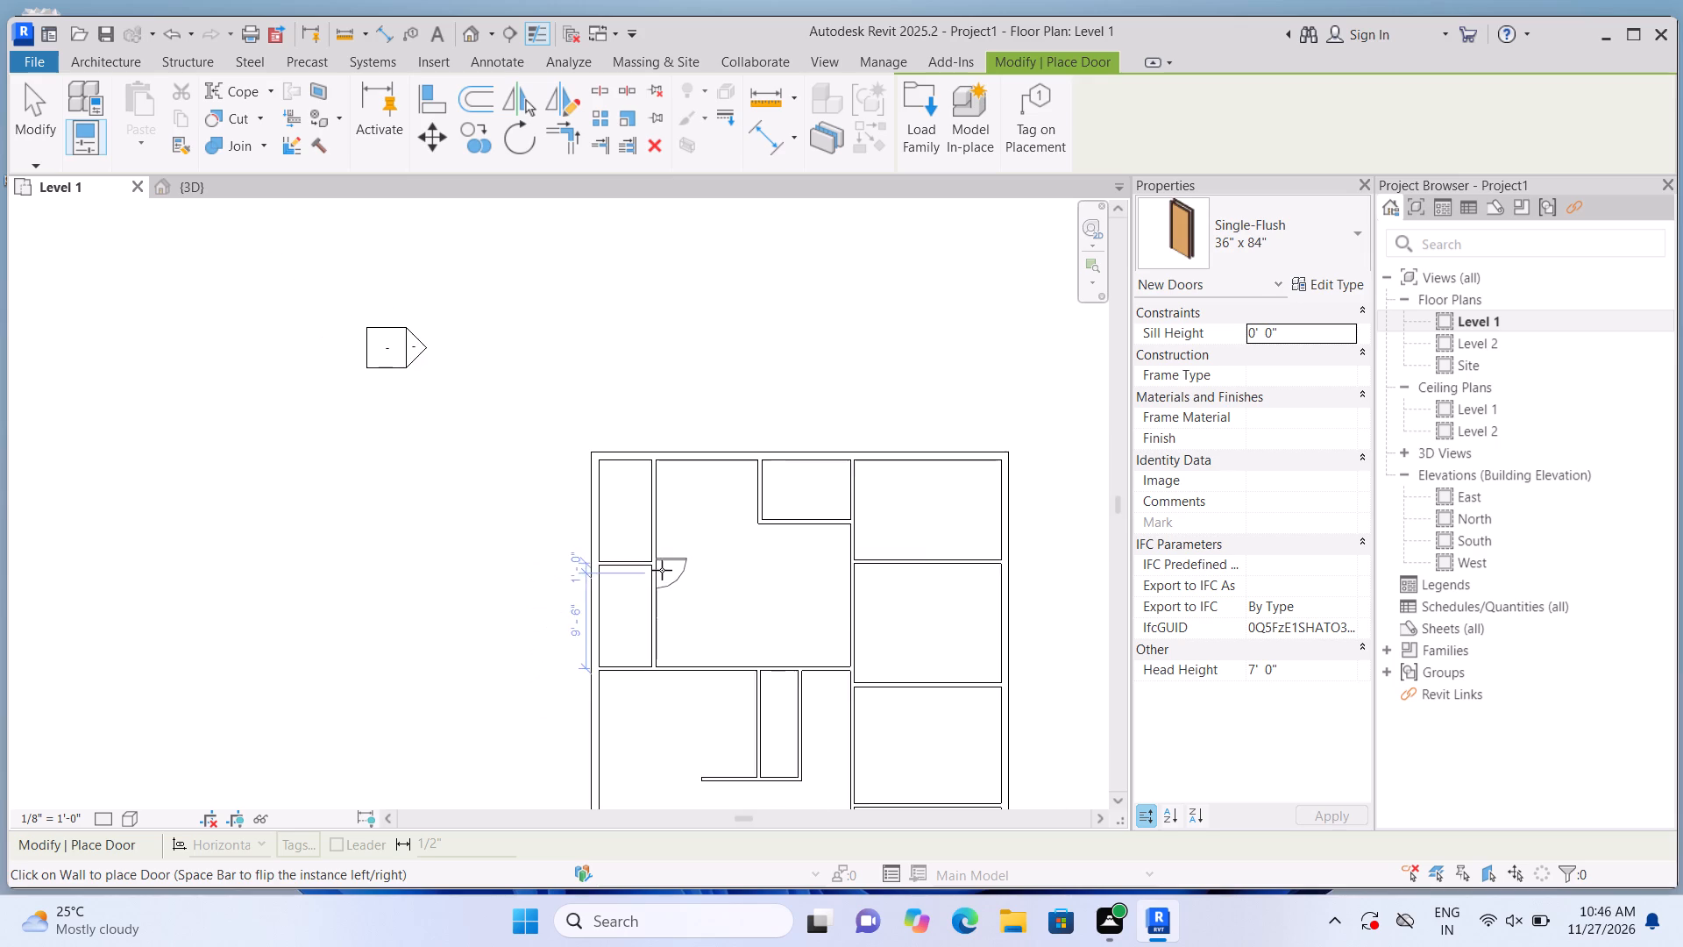
scroll(662, 570, "down", 2)
scroll(659, 619, "up", 1)
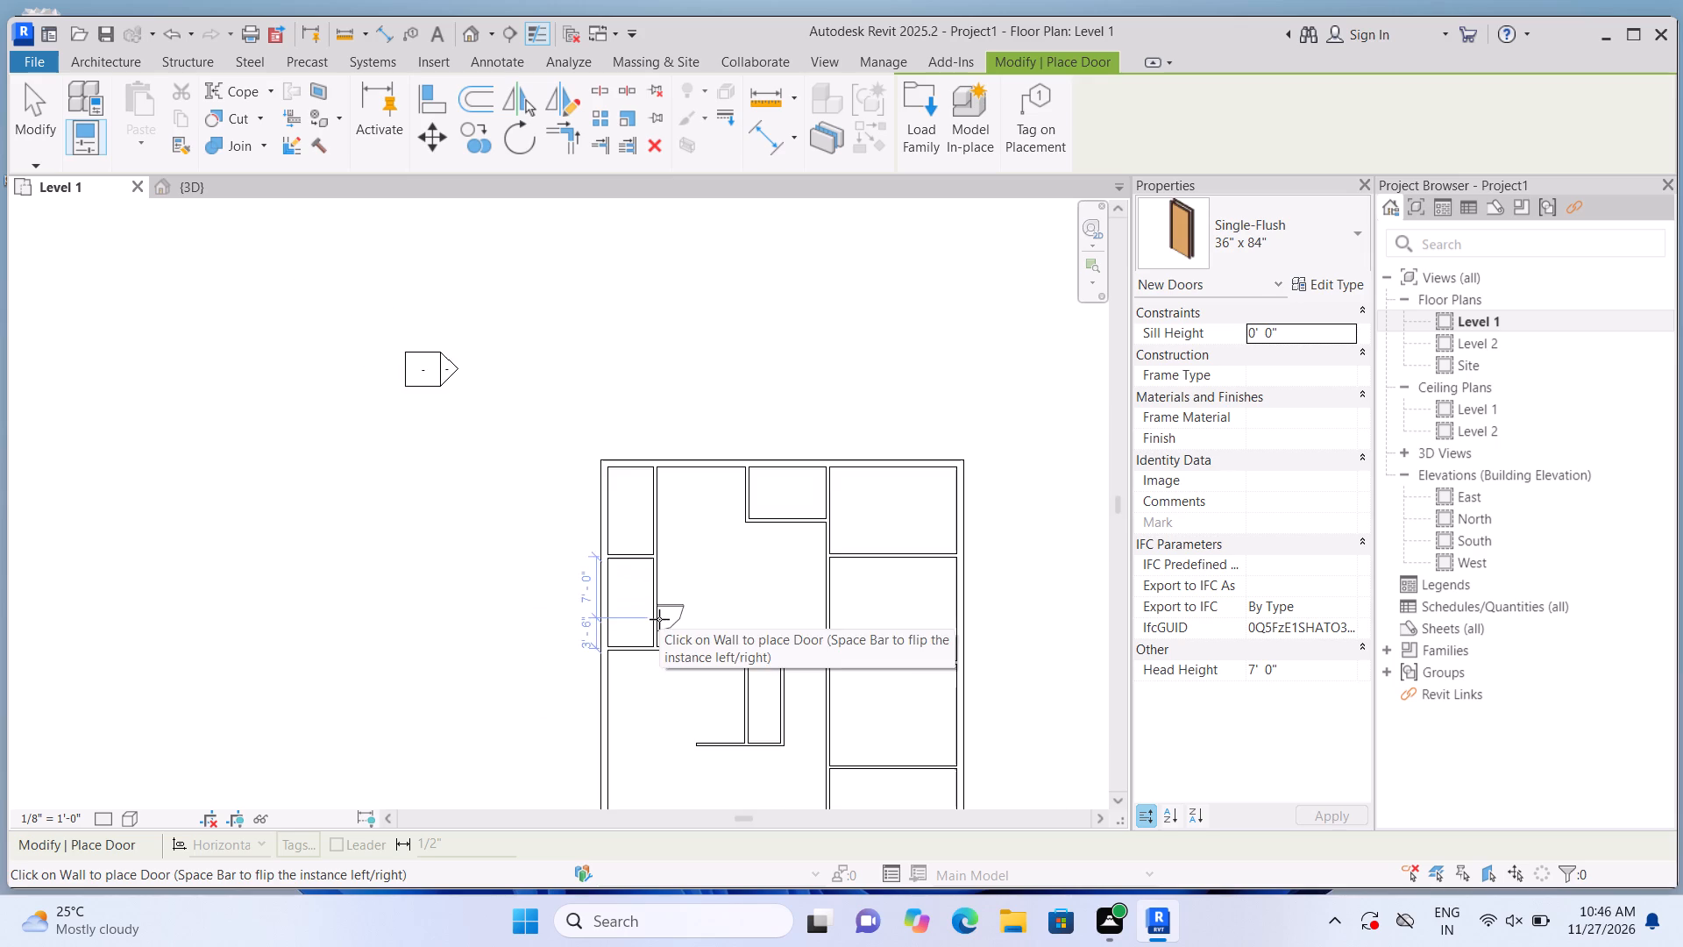
scroll(659, 619, "up", 5)
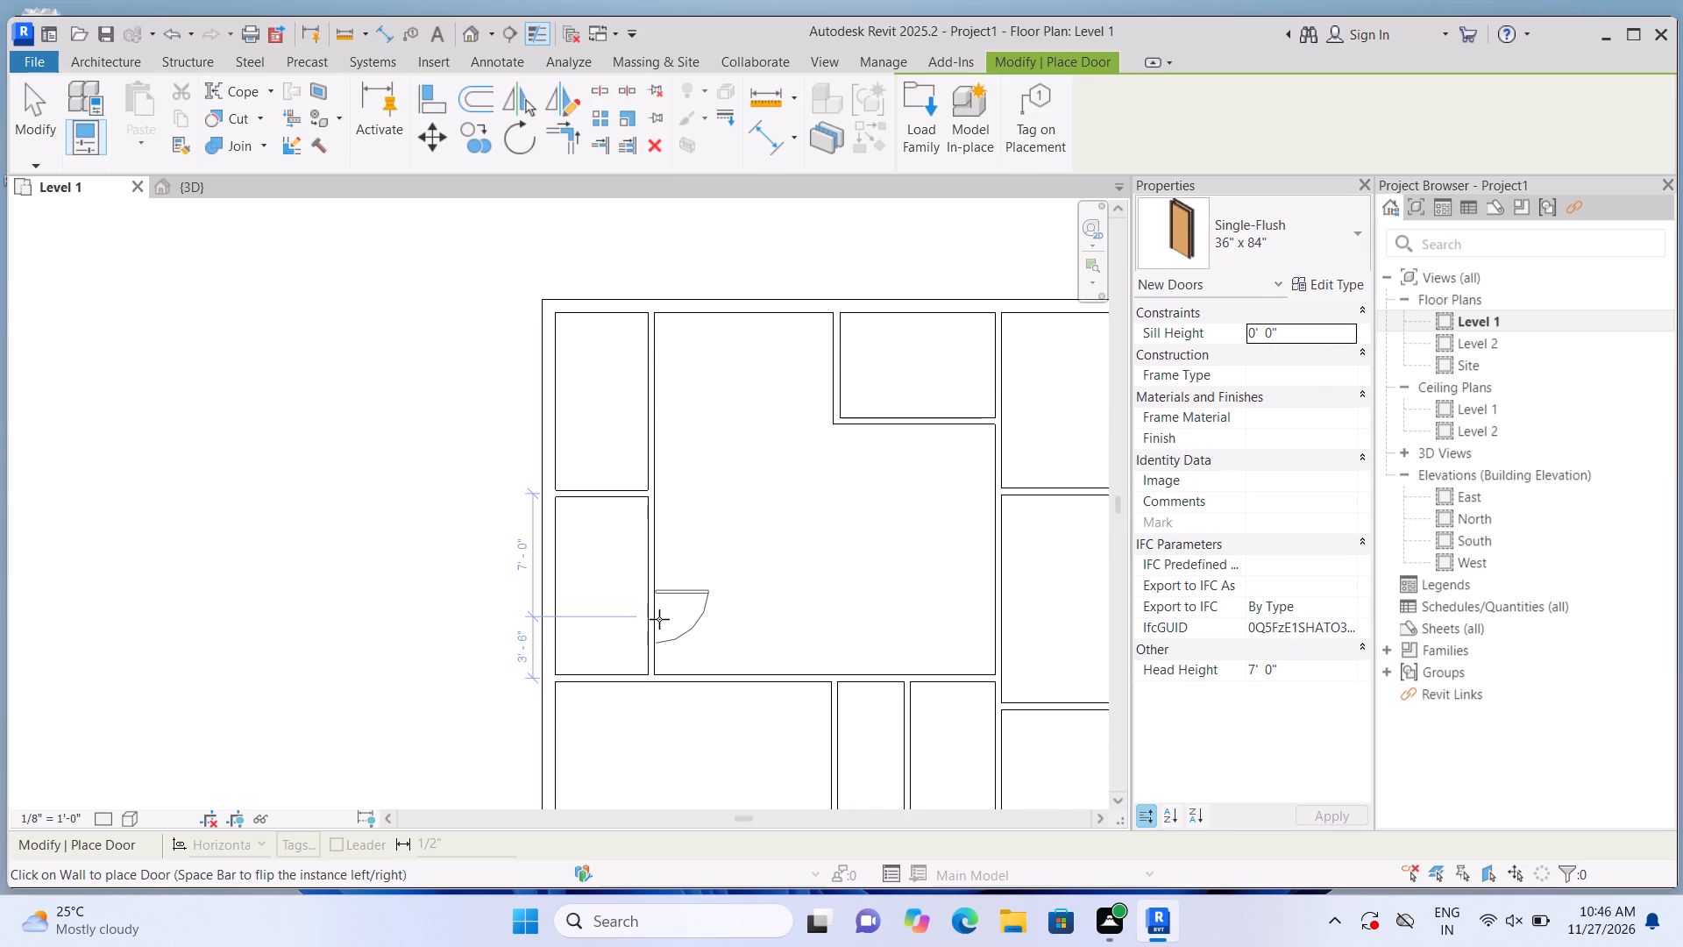
key("space")
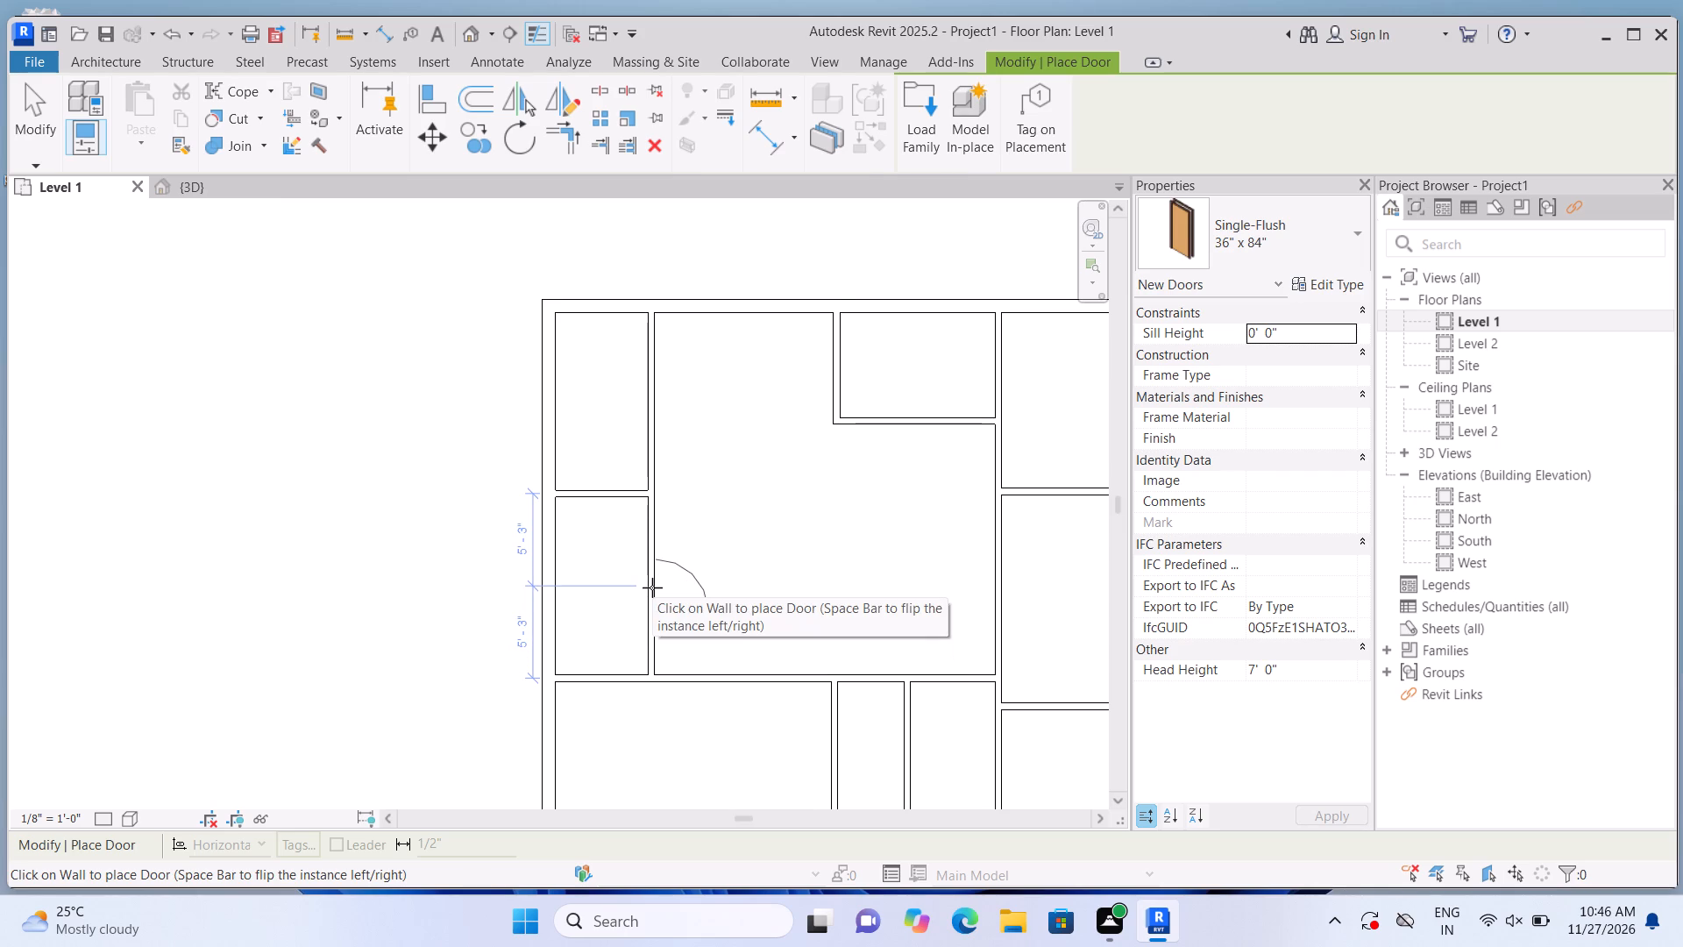
key("space")
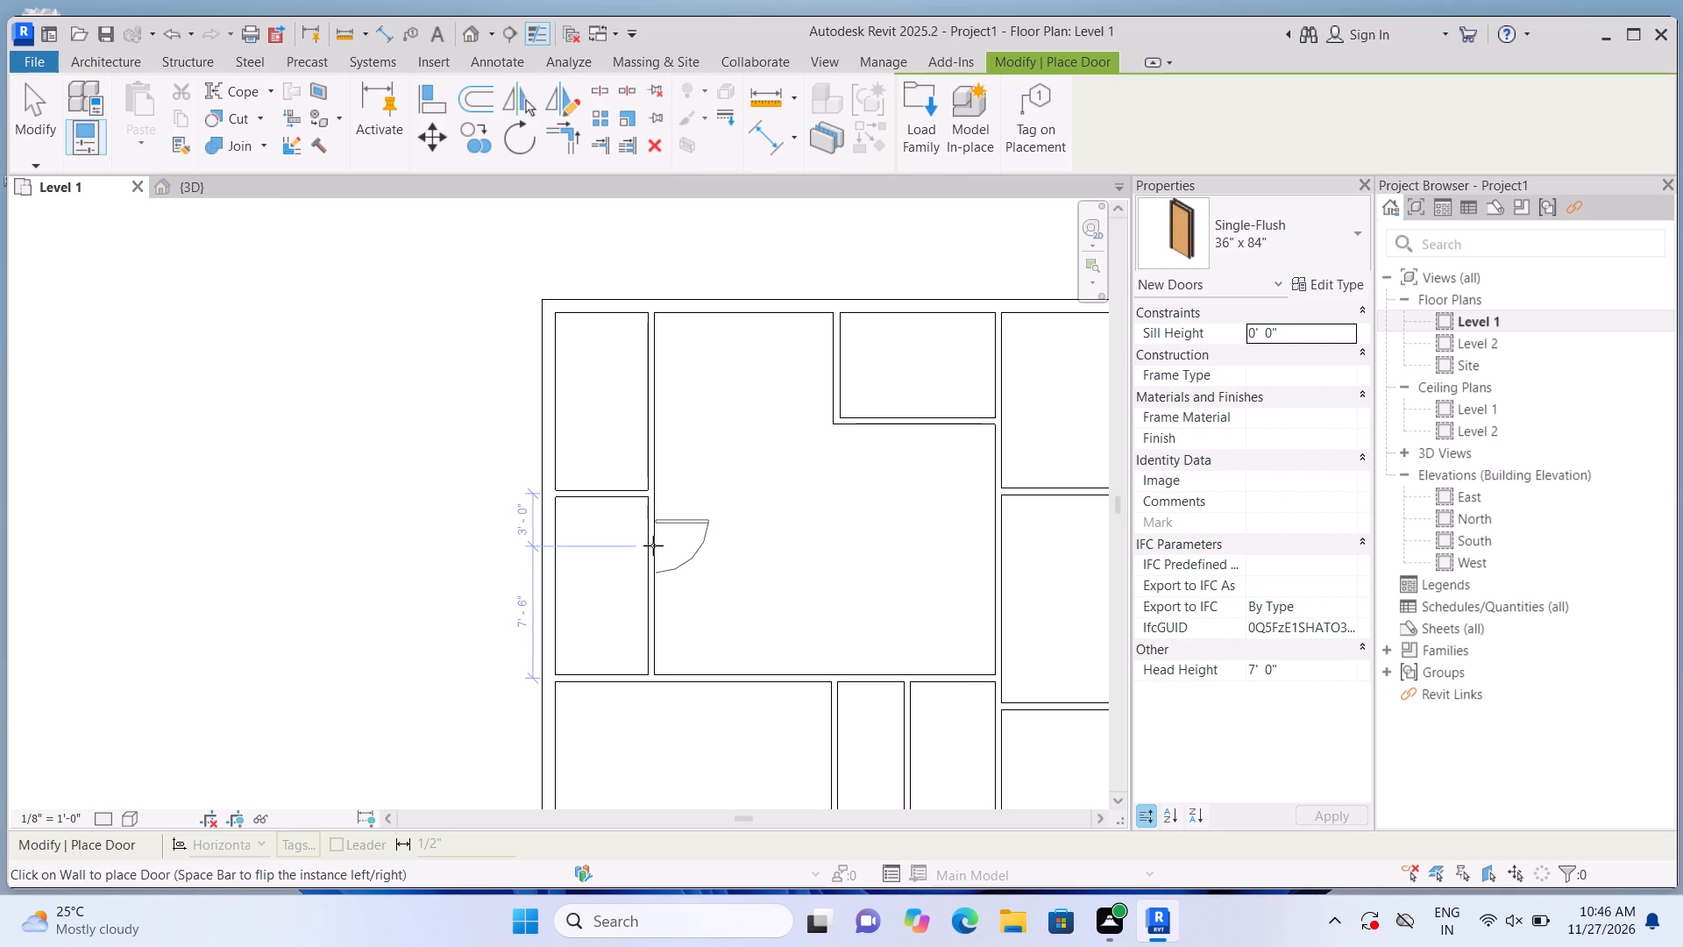
left_click(653, 548)
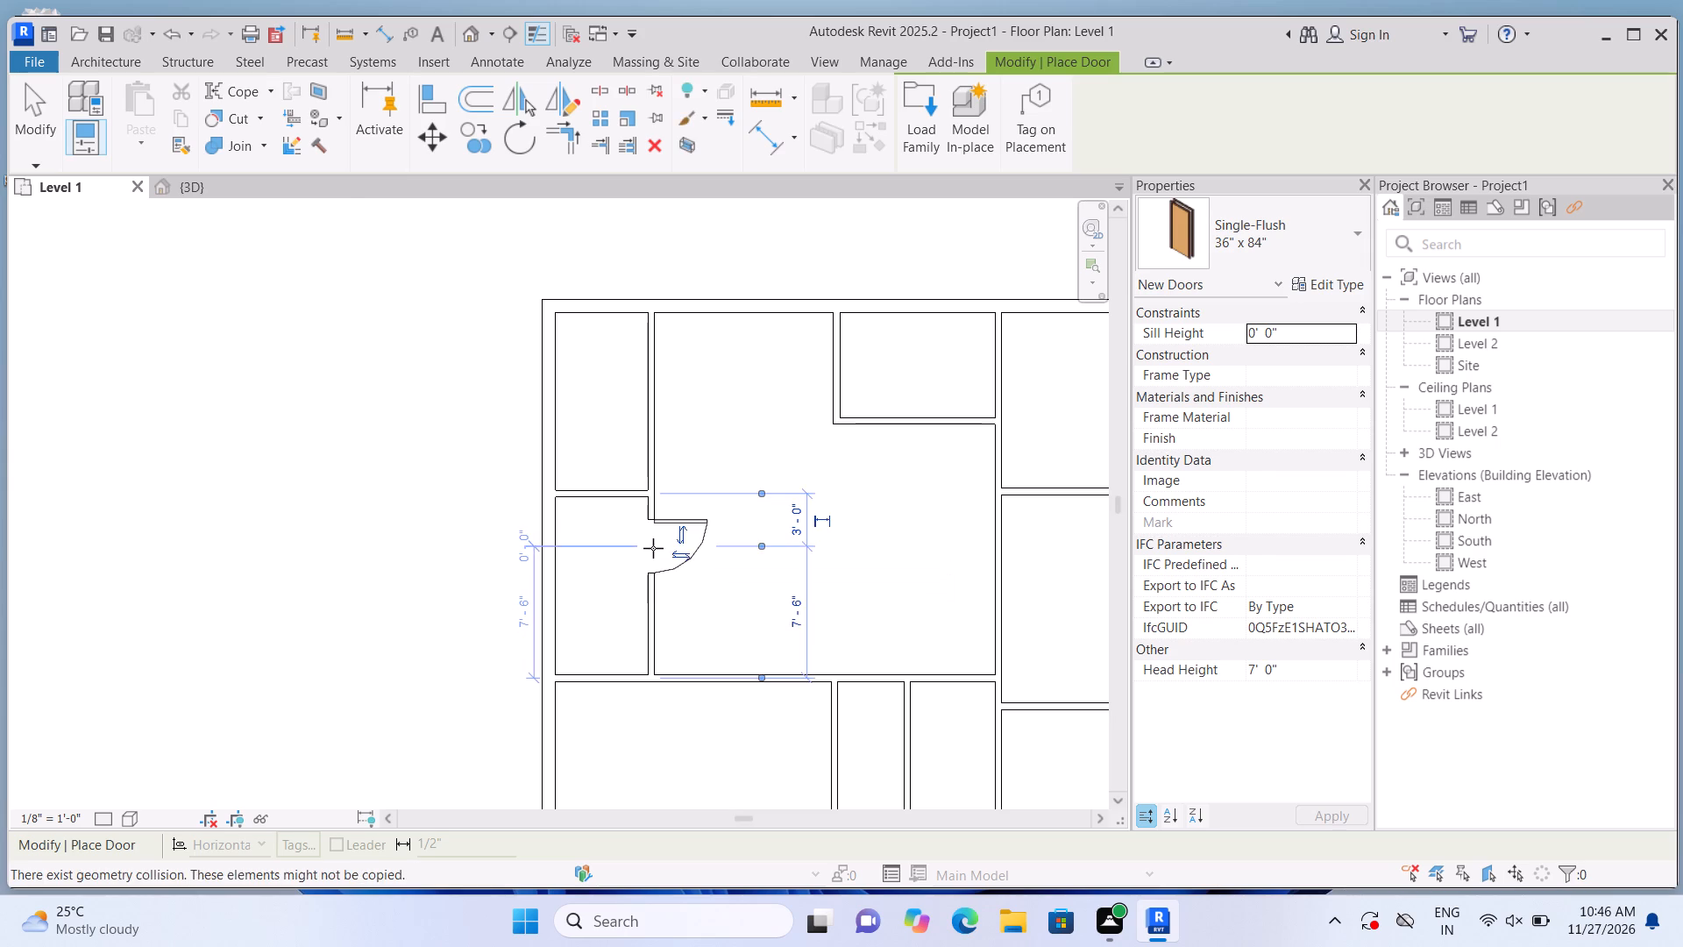
Place a door in the central room's south partition, 2' 6" from its west partition, swinging north into the central room.
scroll(670, 516, "down", 6)
scroll(699, 616, "up", 4)
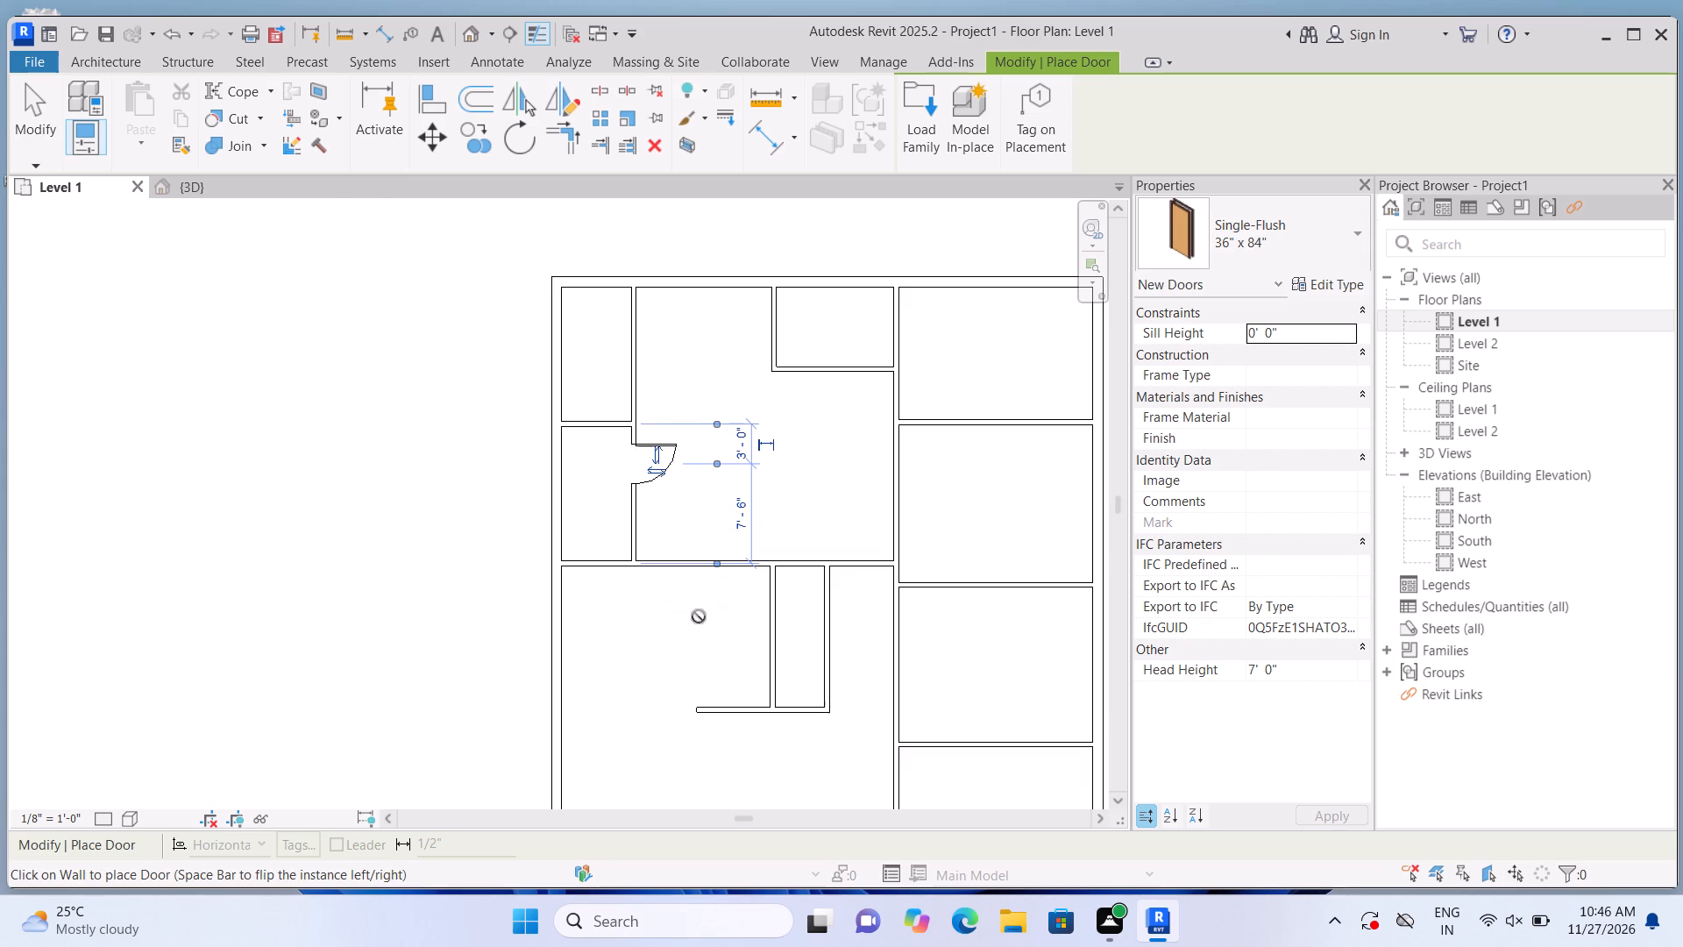
key("Escape")
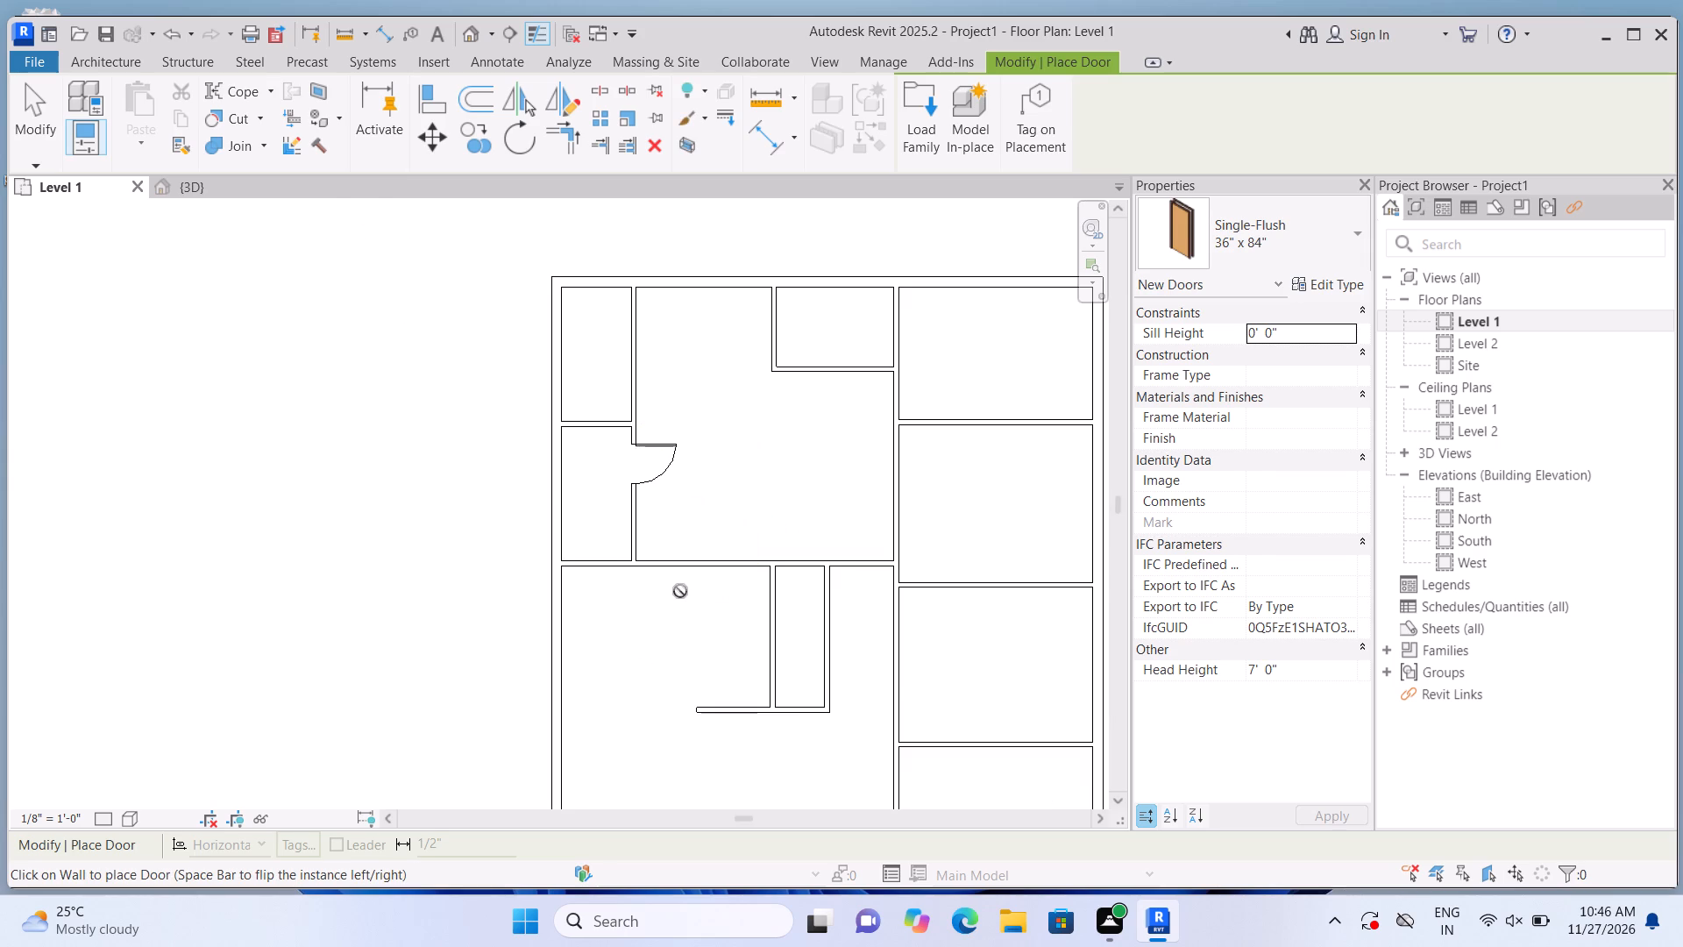
scroll(678, 588, "up", 2)
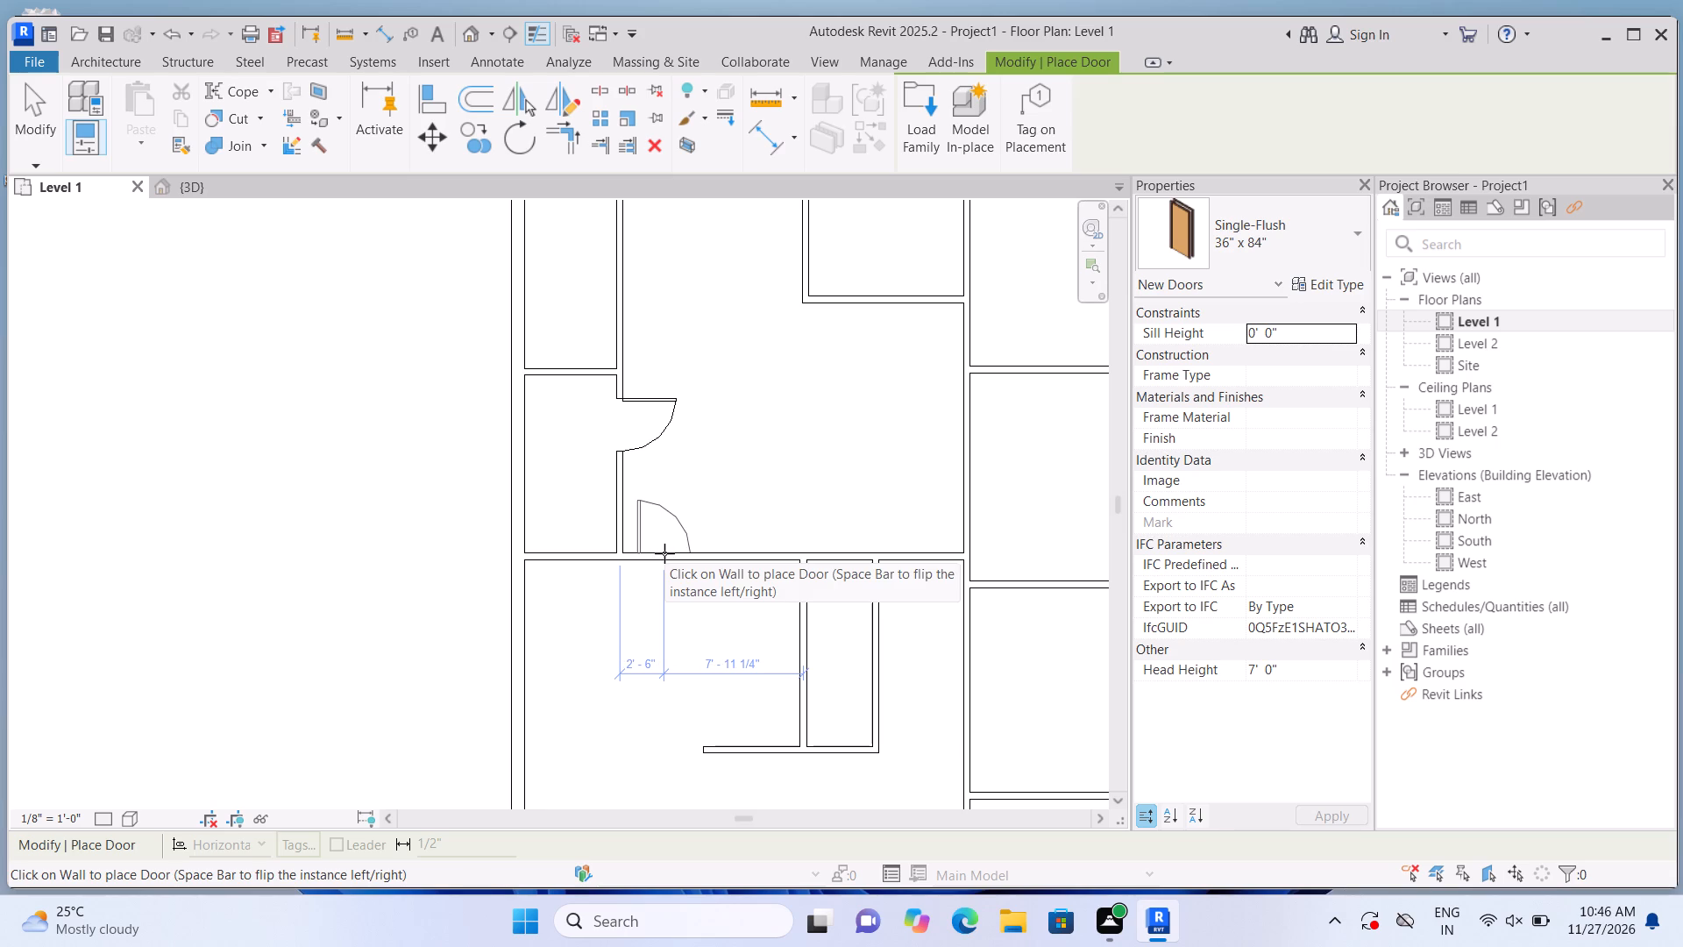
left_click(664, 553)
Place a door in the south partition of the small north room, 2' 6" from its west partition, swinging into that small room.
scroll(664, 553, "down", 4)
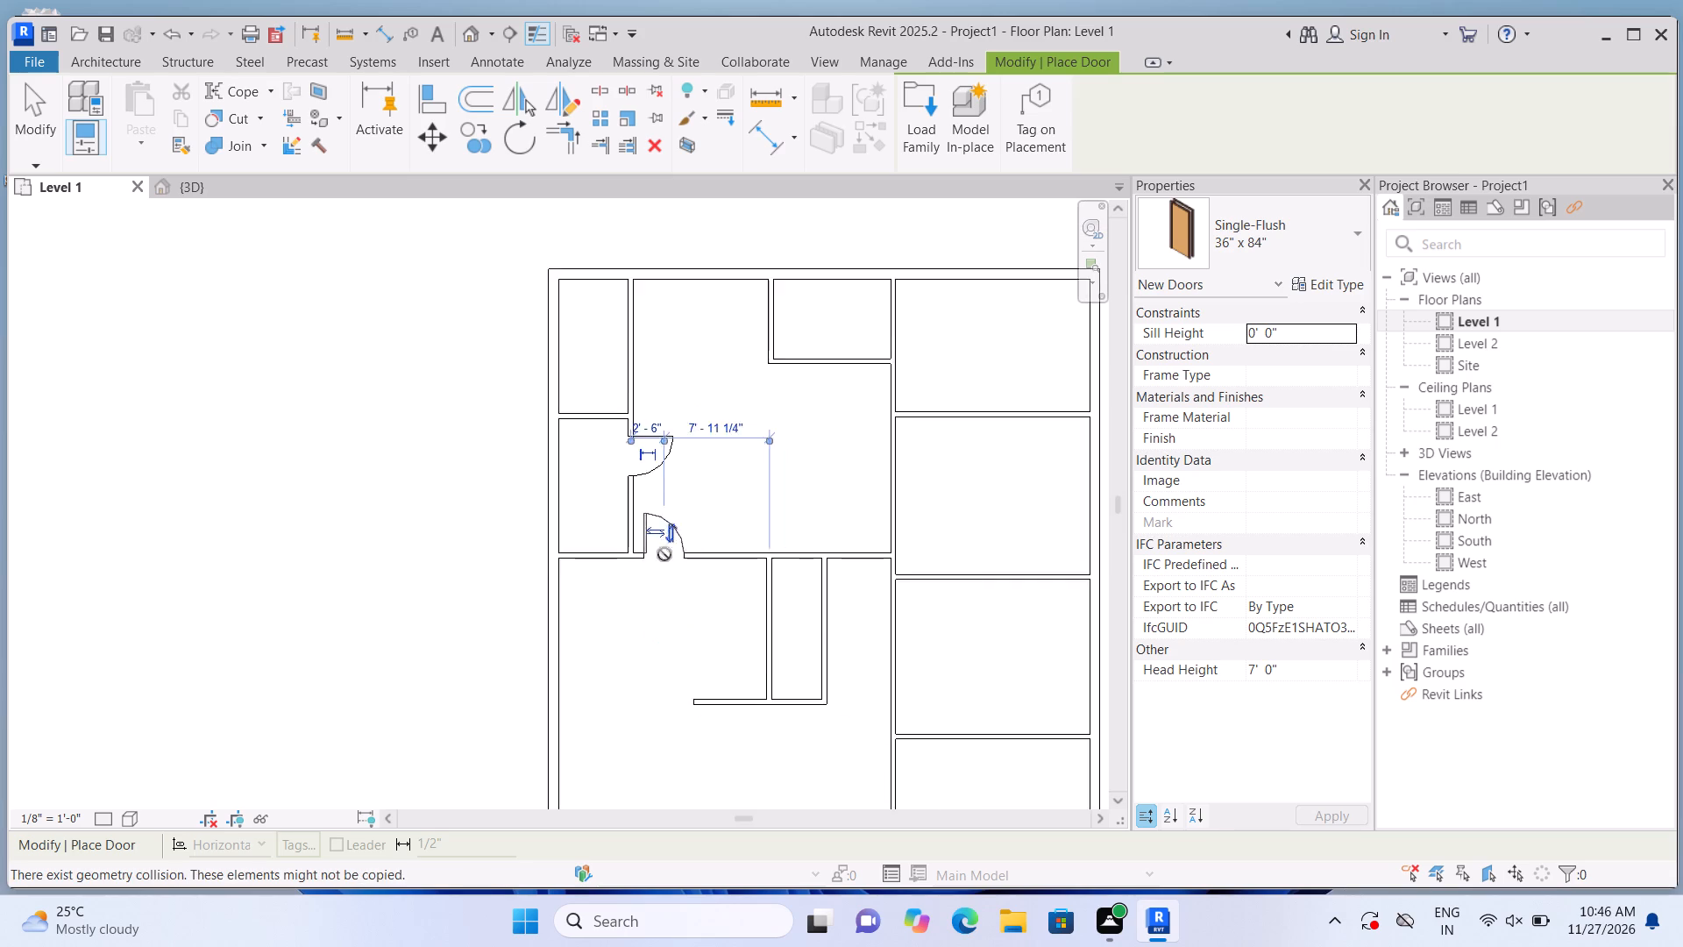
scroll(664, 554, "down", 3)
scroll(662, 569, "up", 3)
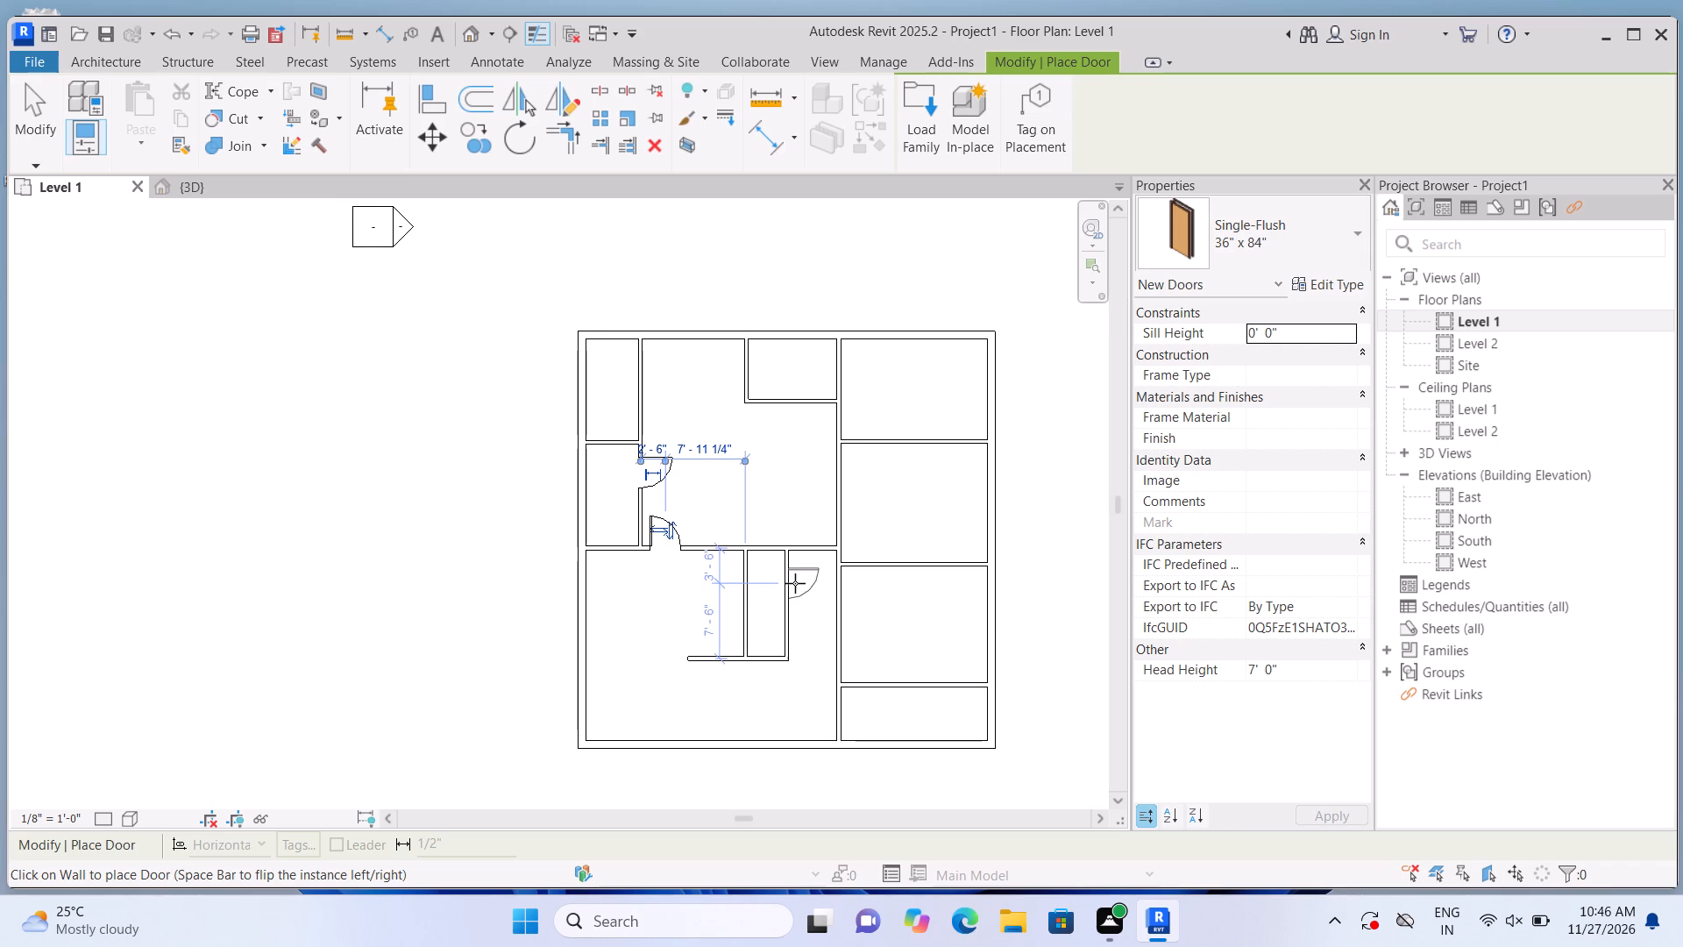
scroll(854, 406, "up", 4)
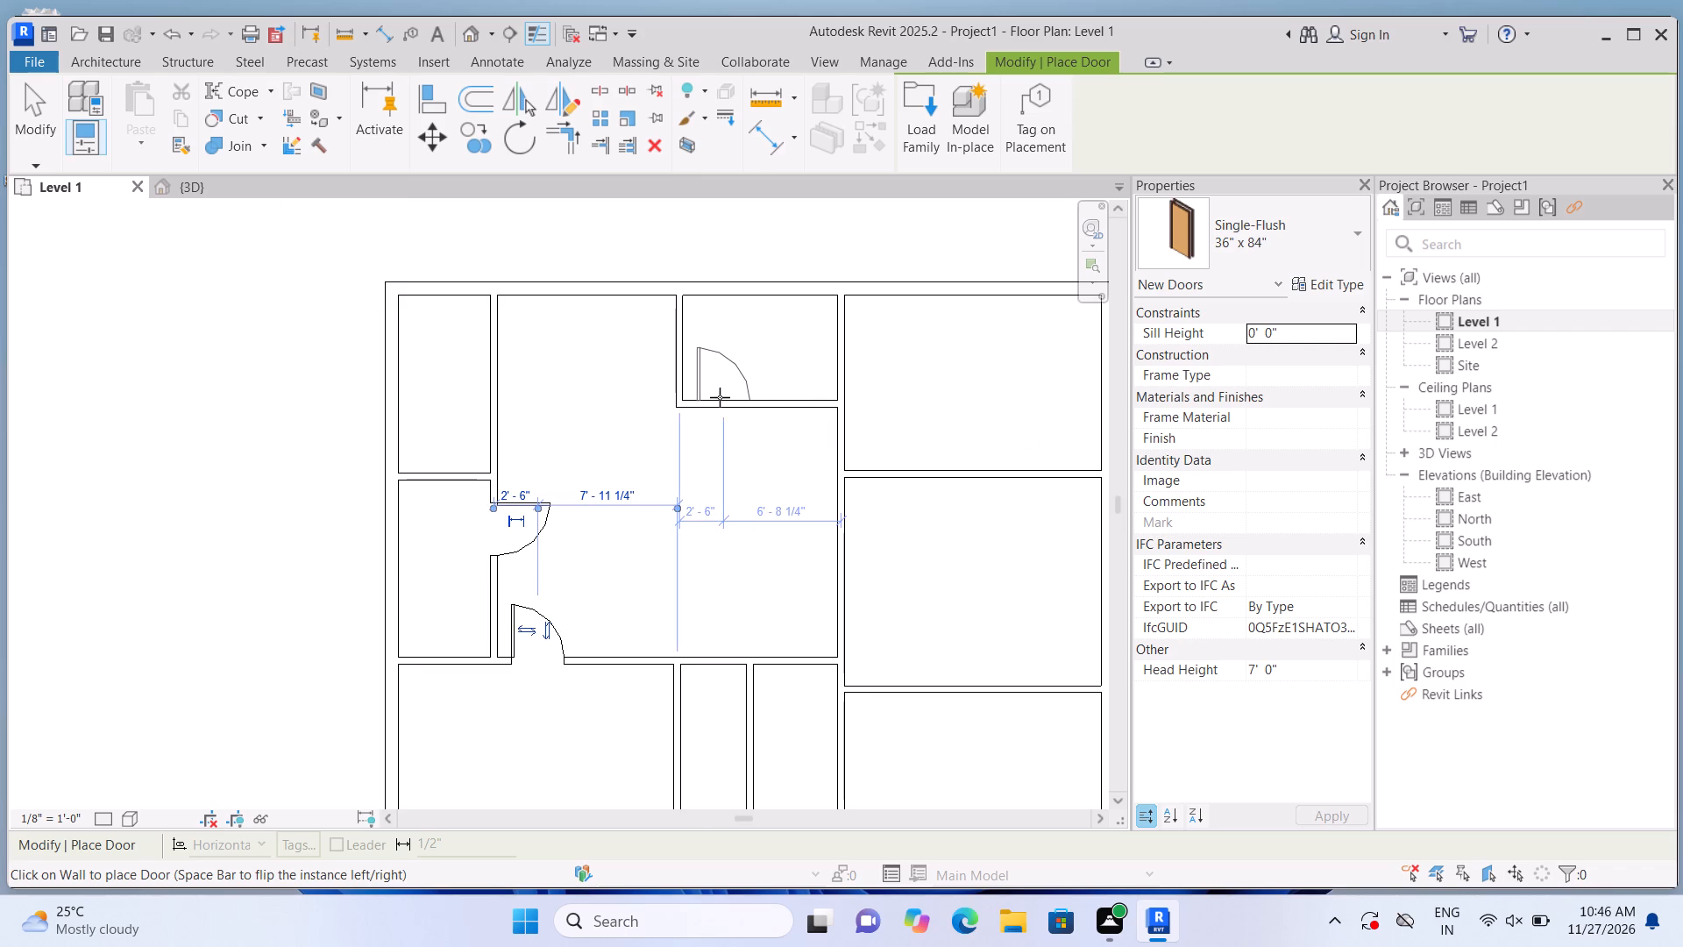
left_click(720, 397)
Place a south-hinged door from the central room into the northeast room, 2' north of the partition between the two upper east rooms.
scroll(724, 458, "down", 1)
scroll(830, 448, "up", 2)
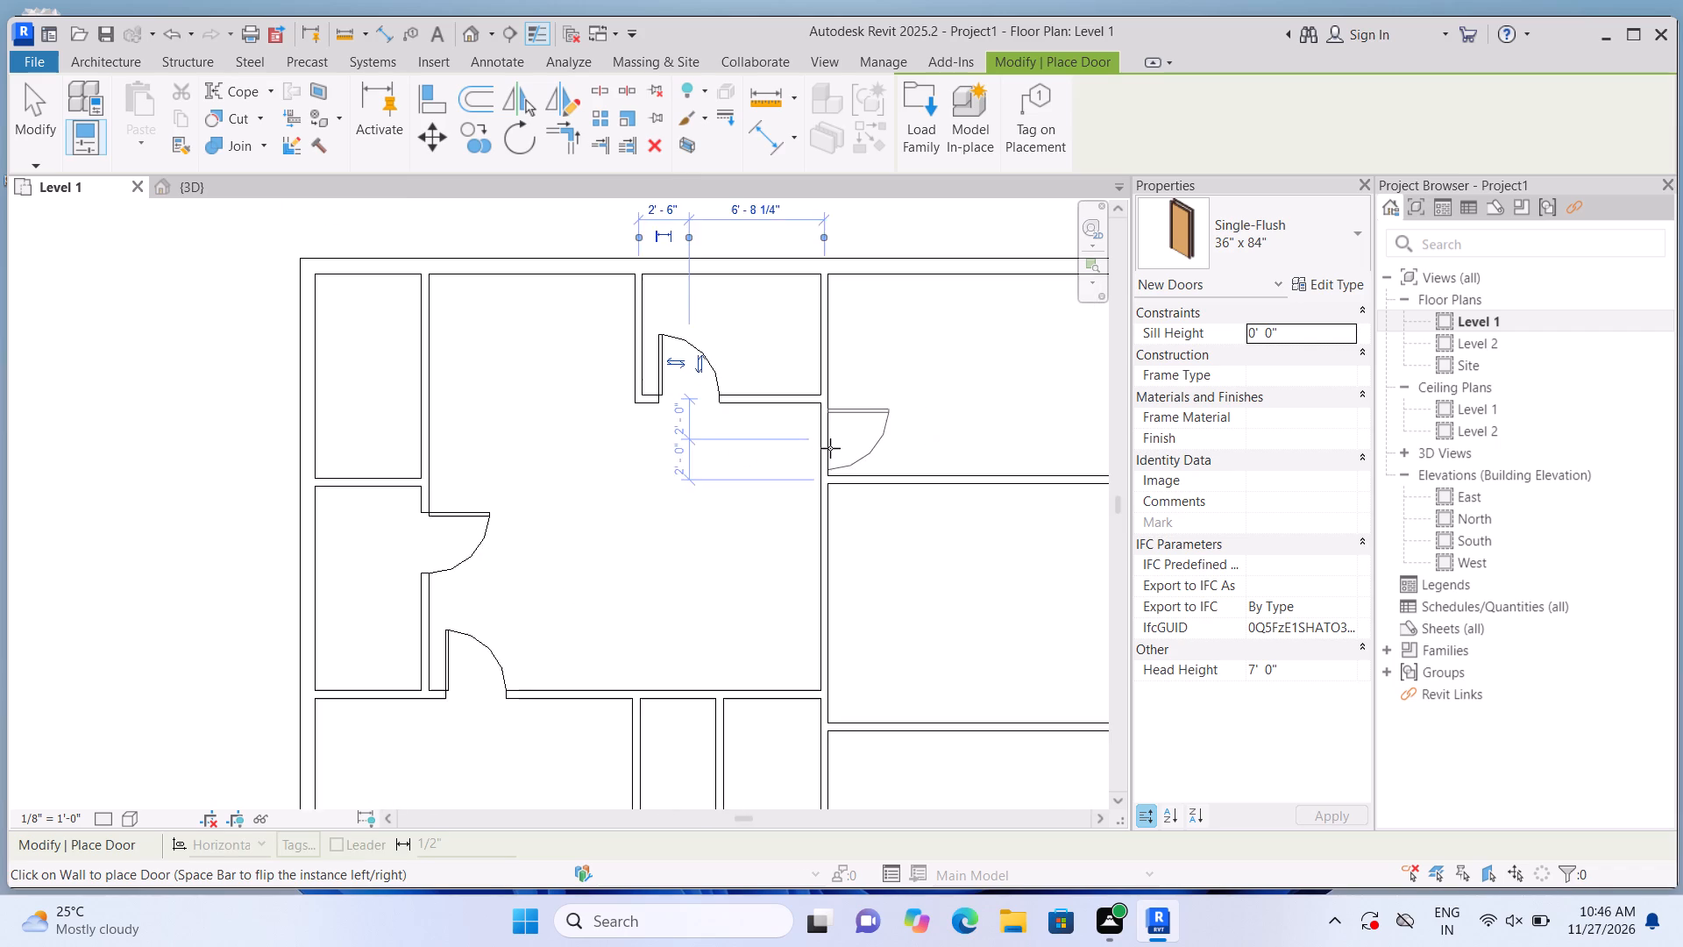
scroll(830, 448, "up", 1)
key("space")
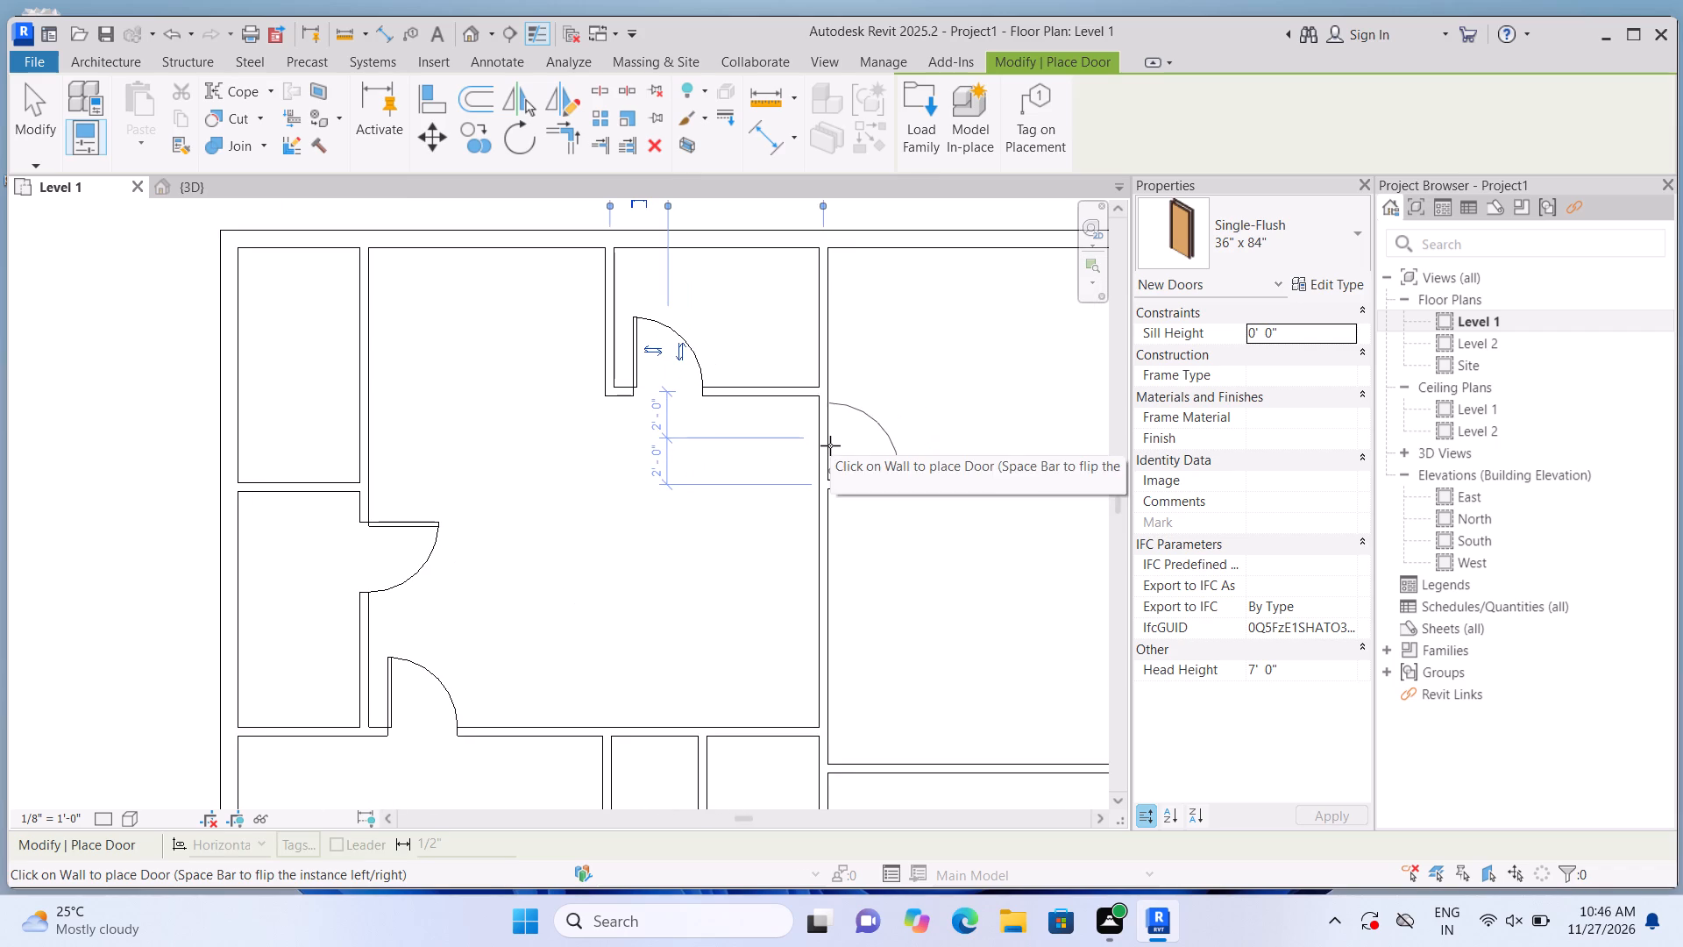
left_click(830, 445)
Place a south-hinged 36" x 84" door from the central room into the second east room, 2' north of the central room's south partition.
scroll(820, 443, "down", 4)
scroll(849, 545, "up", 2)
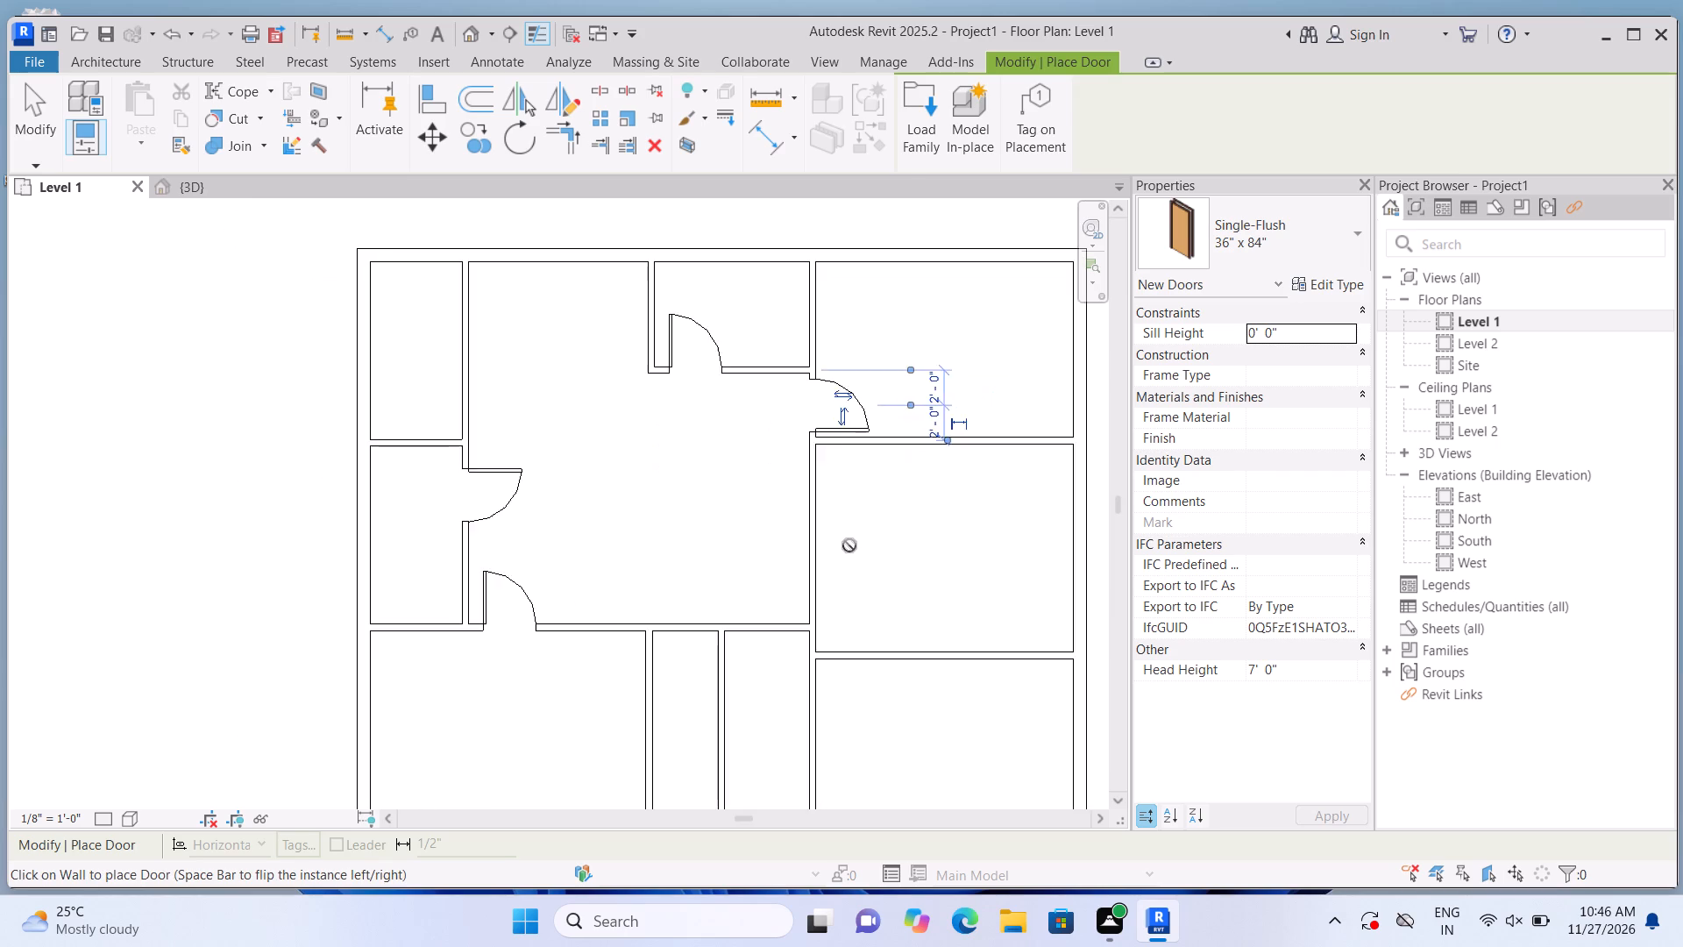
scroll(849, 545, "up", 5)
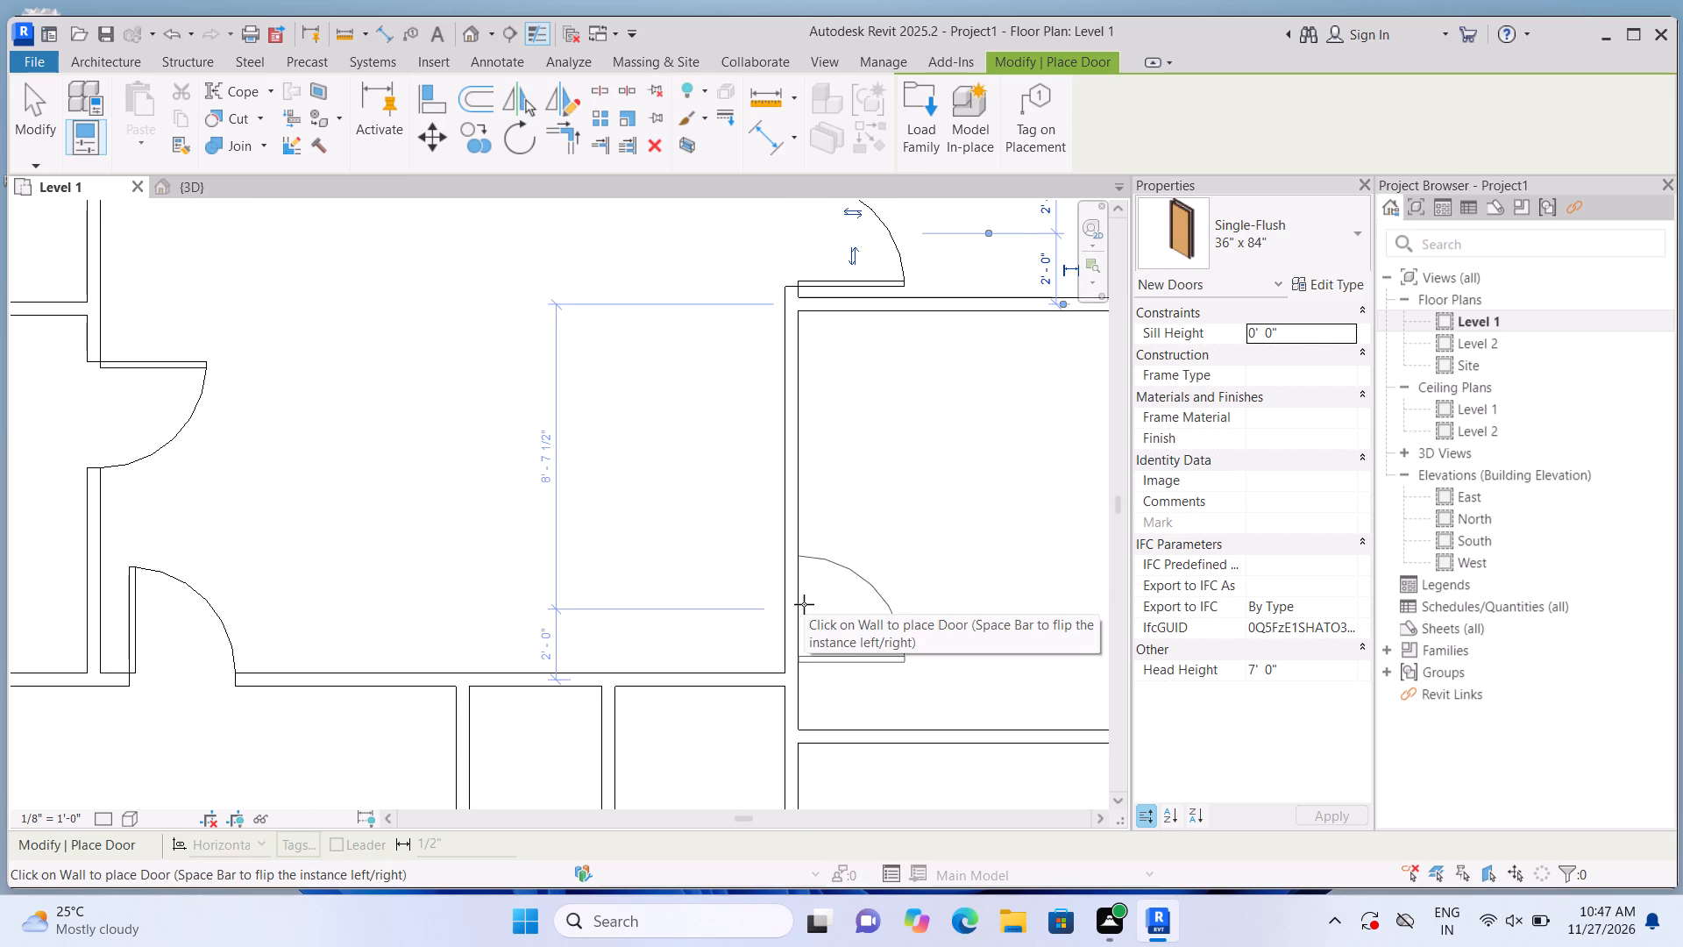
scroll(806, 593, "down", 5)
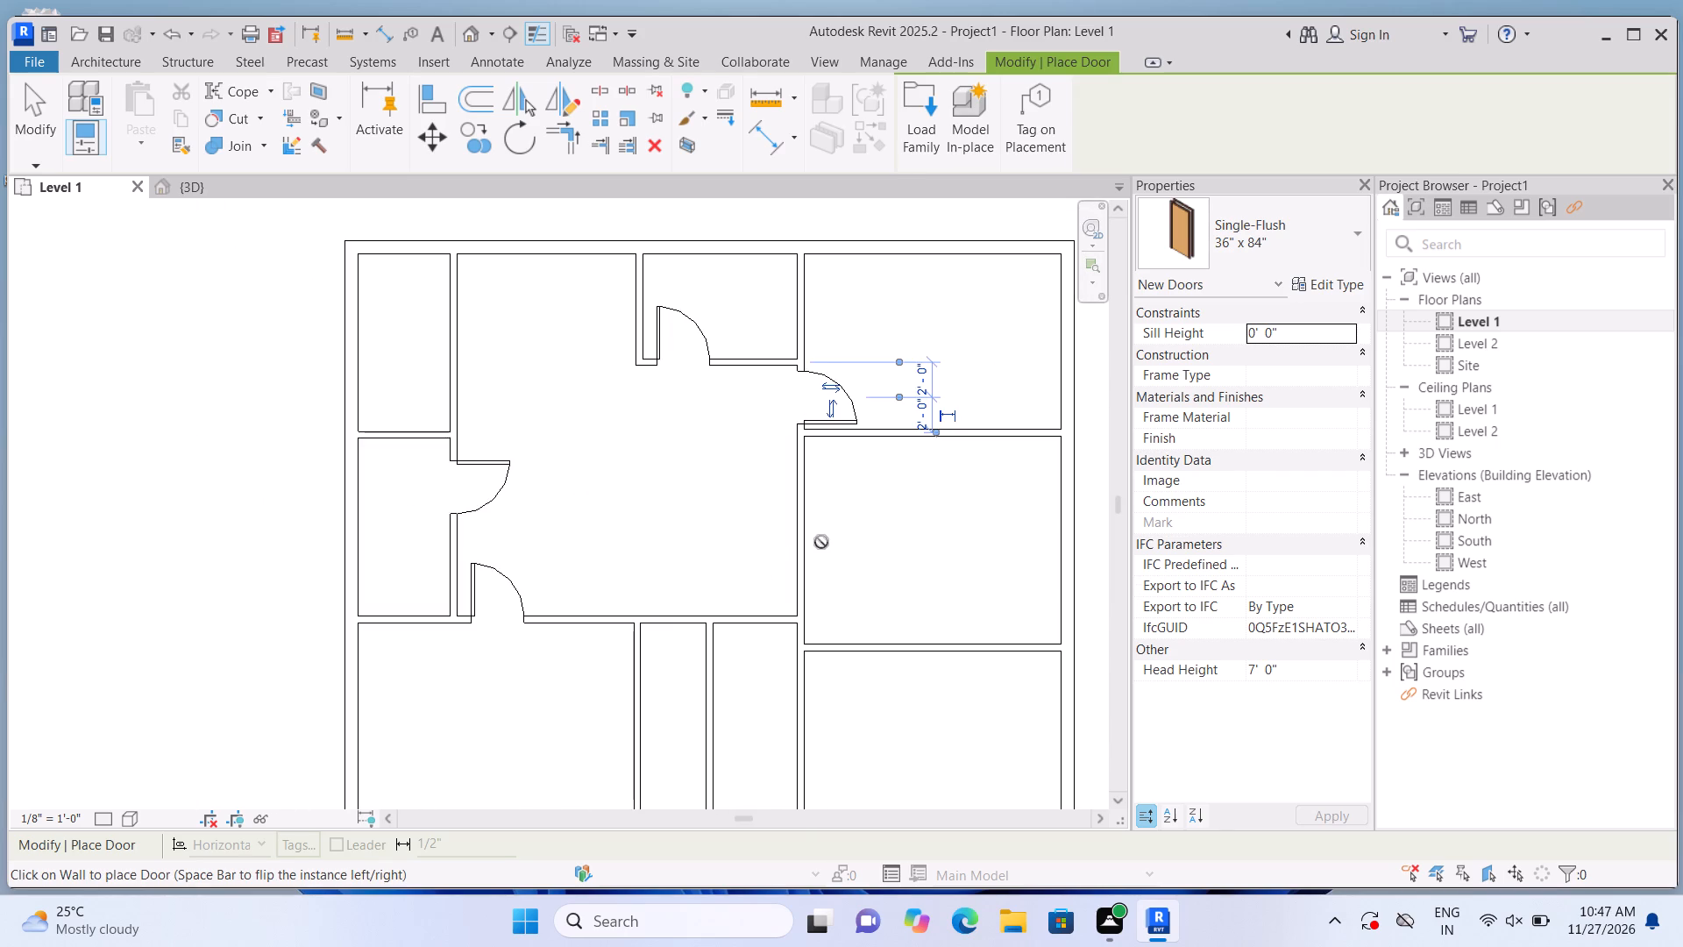
scroll(823, 564, "up", 4)
scroll(815, 565, "down", 4)
scroll(807, 579, "up", 3)
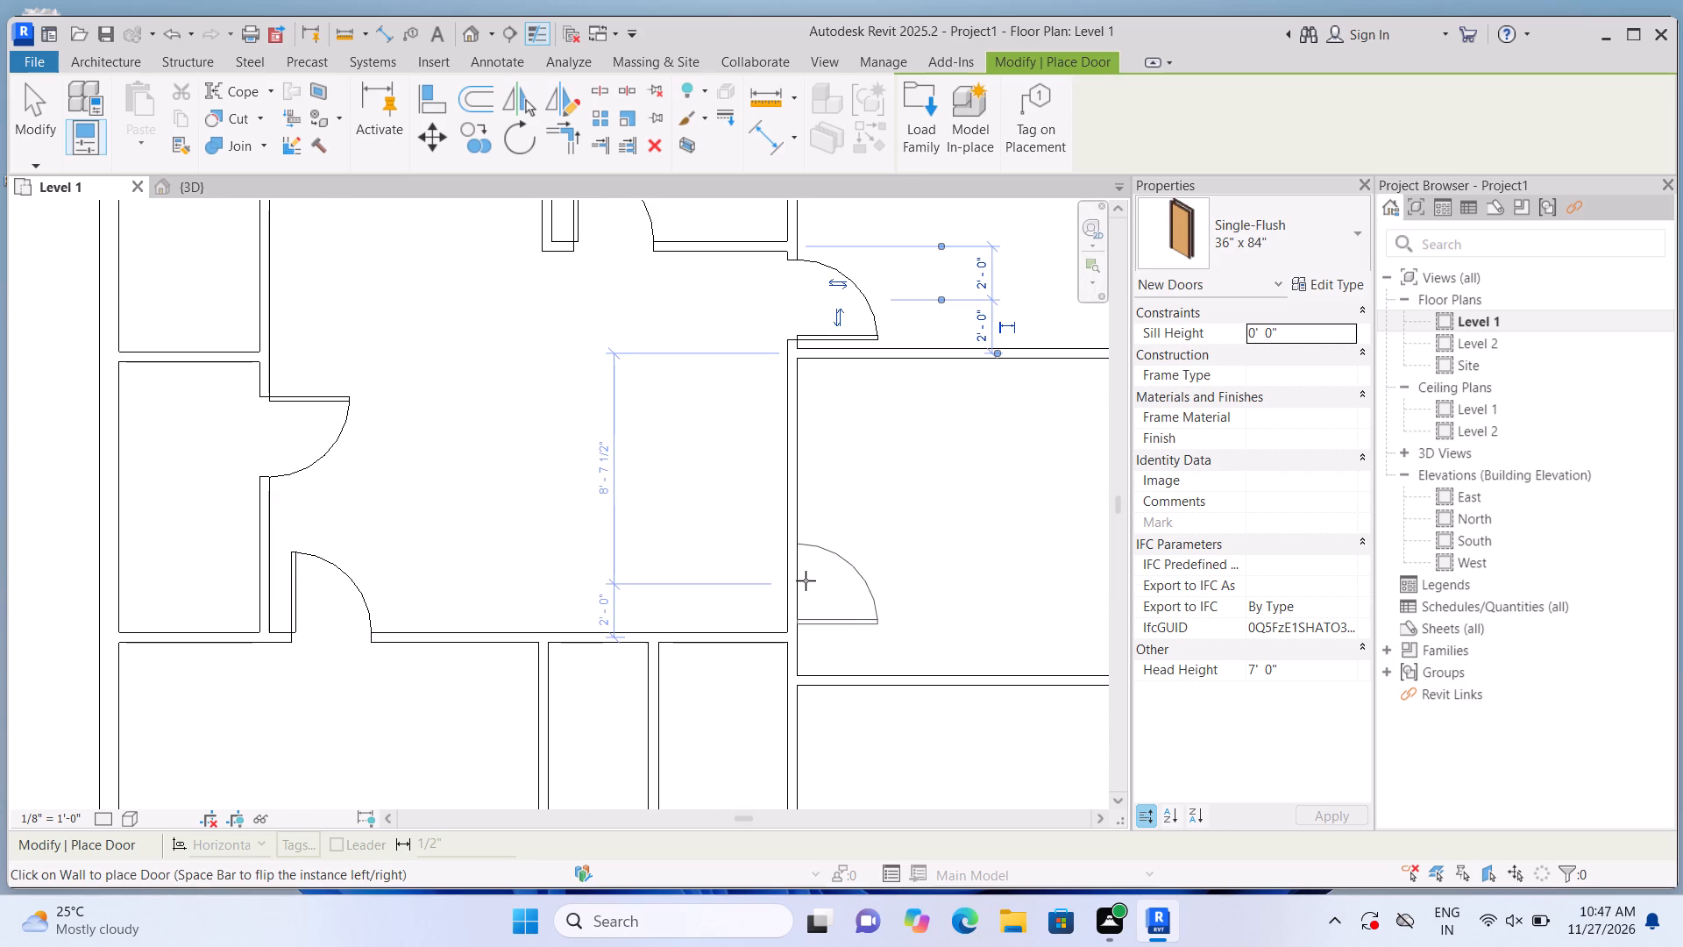
left_click(805, 580)
Place a west-hinged door near the east end of the central room's south partition, 2' from the passage's west partition, swinging north.
scroll(805, 576, "down", 2)
scroll(771, 649, "up", 2)
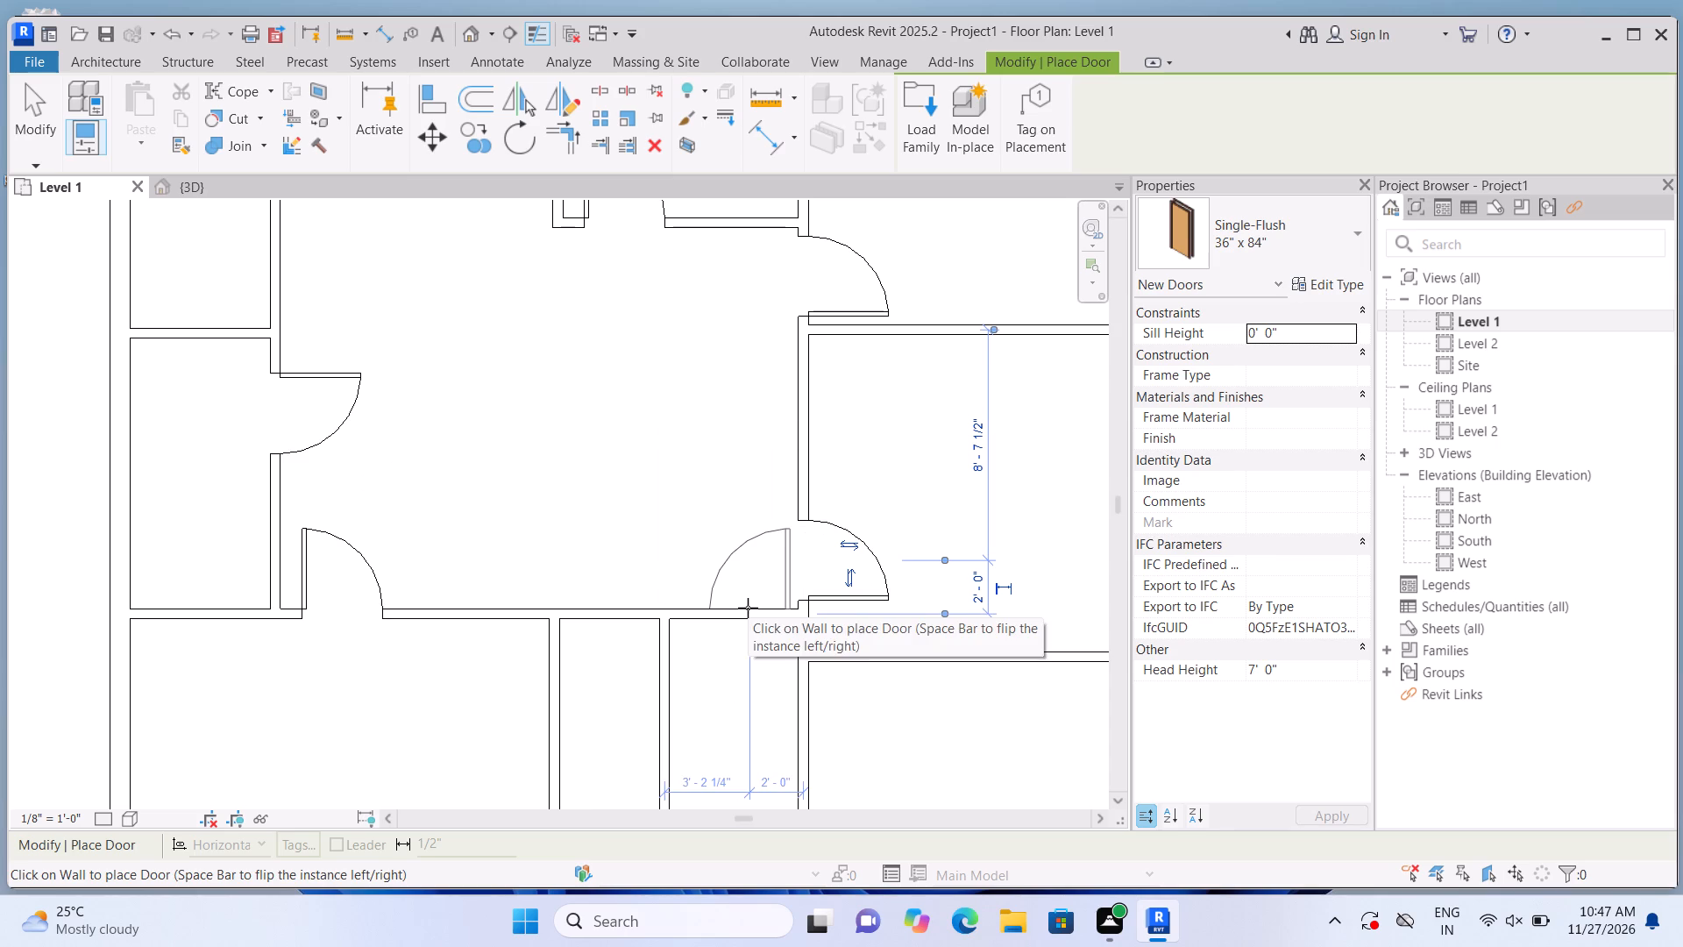
key("space")
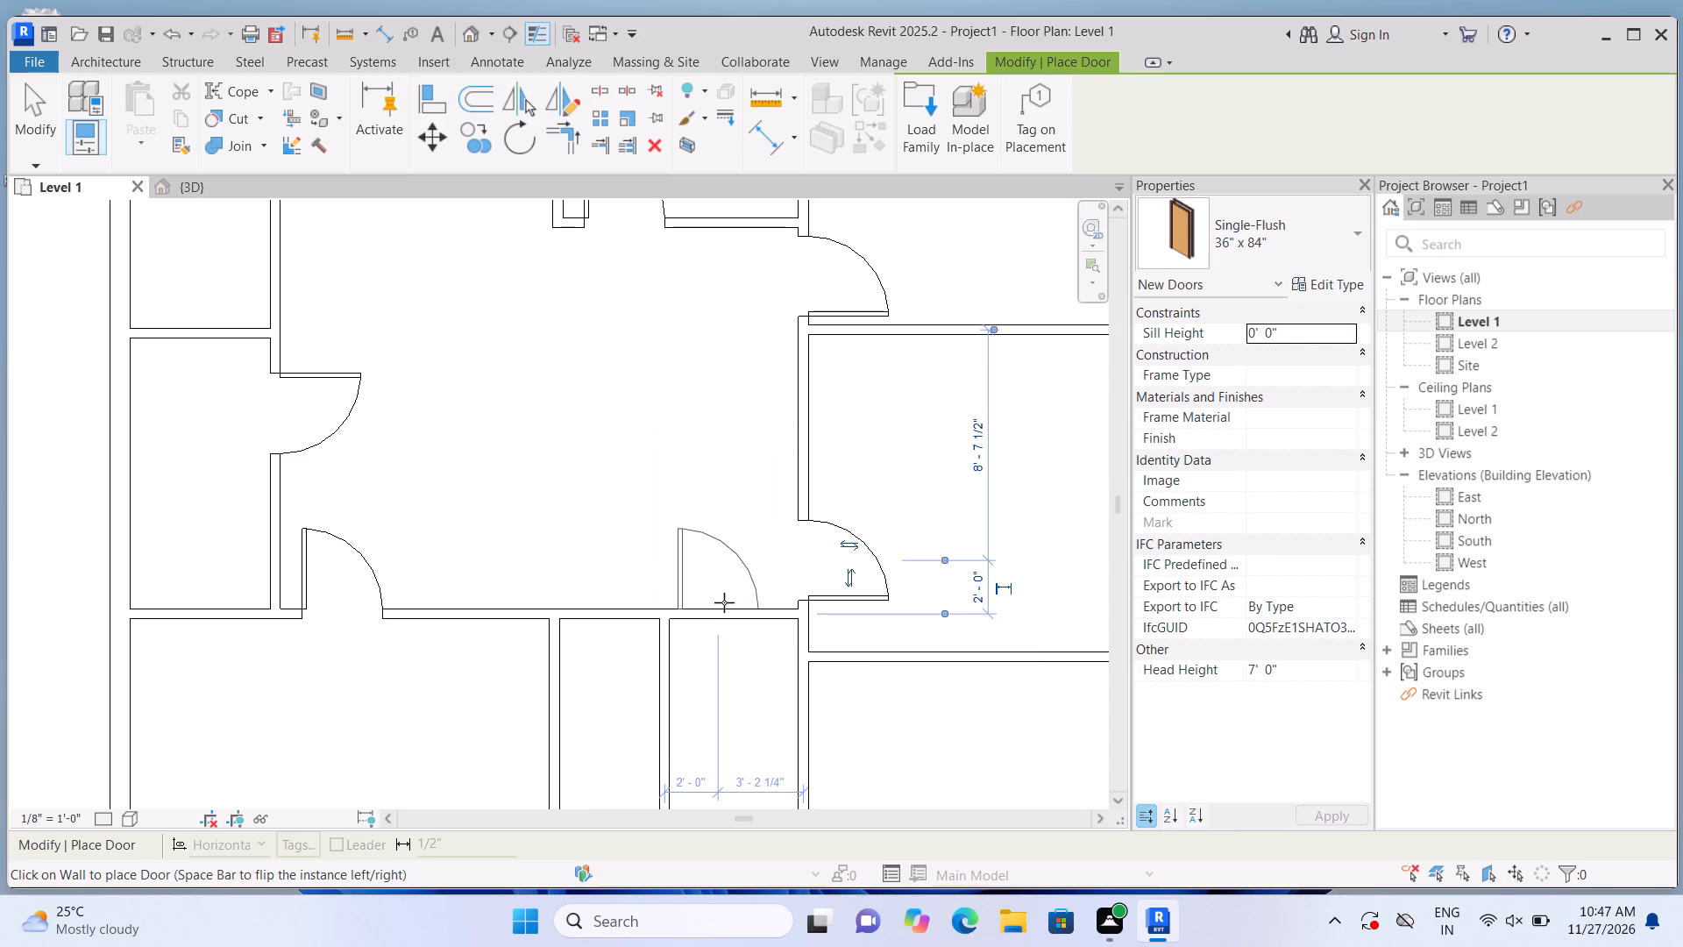
left_click(723, 602)
Place a north-hinged door from the passage into the third east room, 2' south of that room's north partition.
scroll(725, 599, "down", 7)
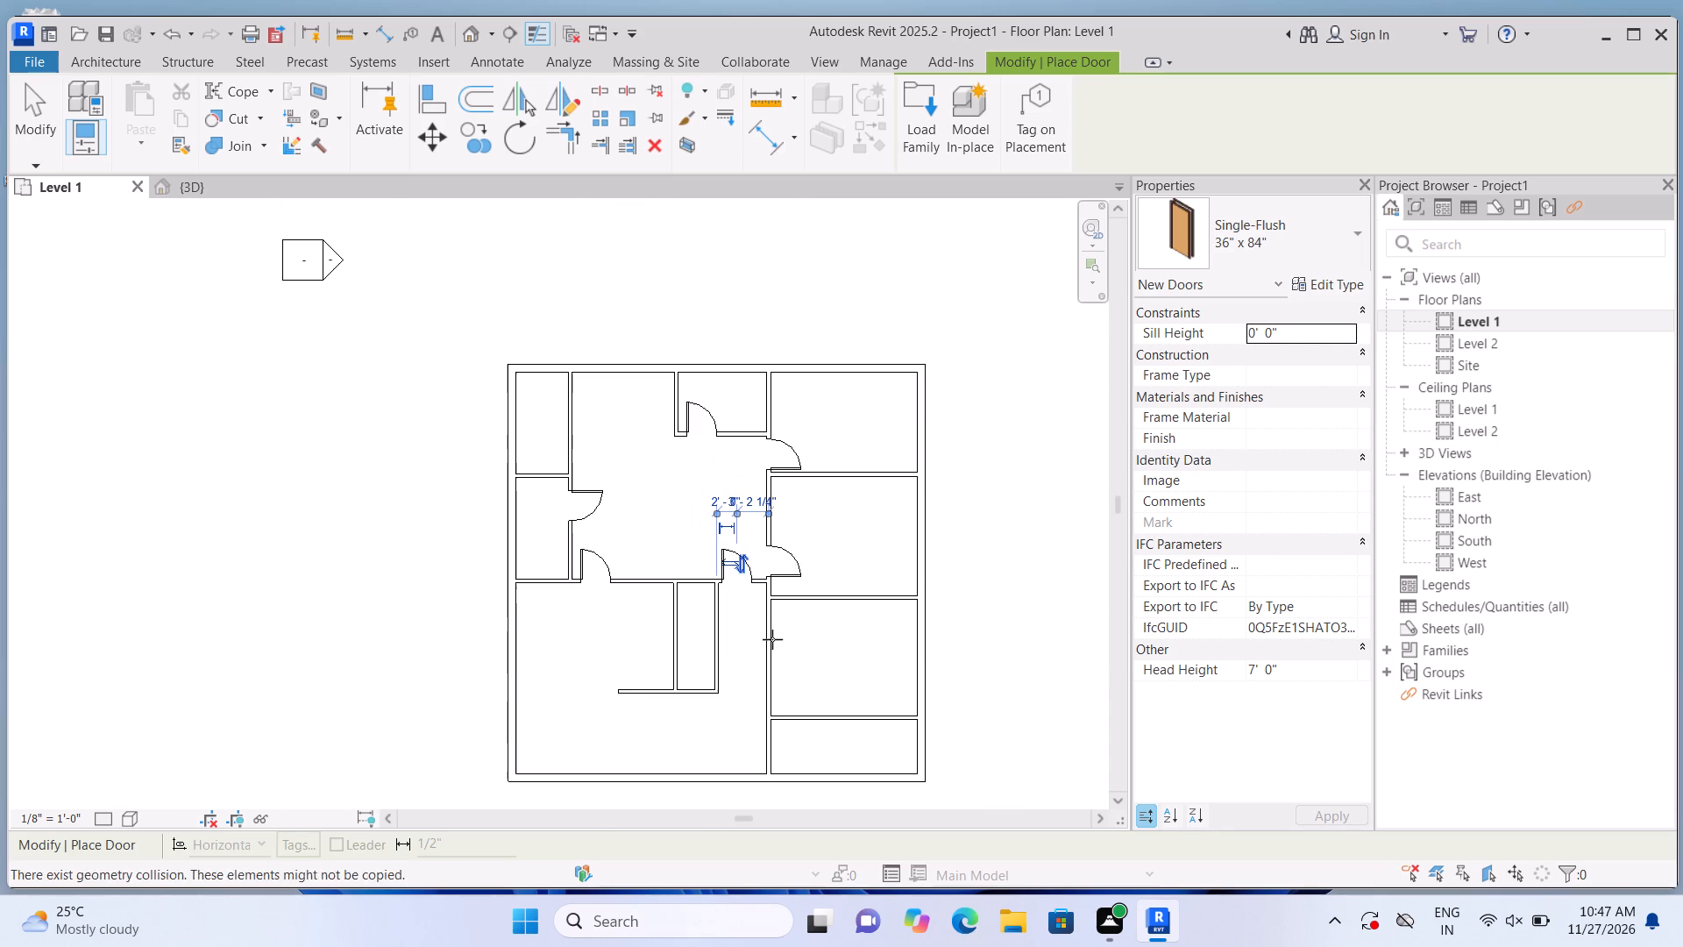
scroll(792, 673, "down", 1)
scroll(793, 676, "up", 3)
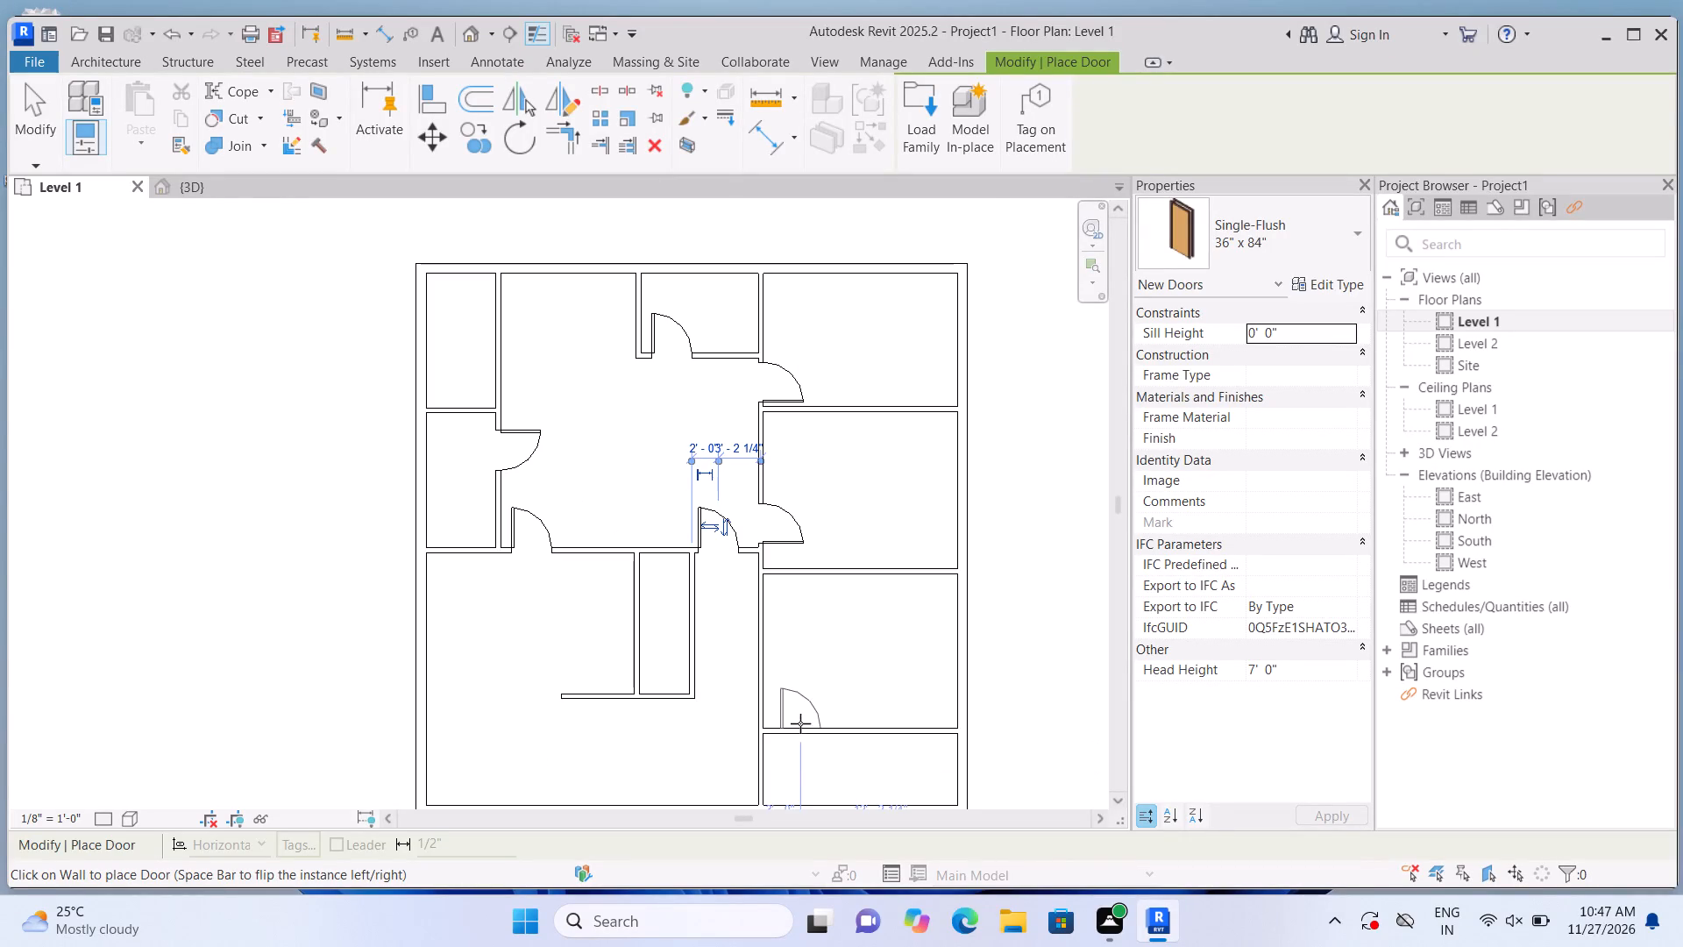
scroll(783, 679, "up", 1)
scroll(773, 605, "up", 2)
left_click(758, 577)
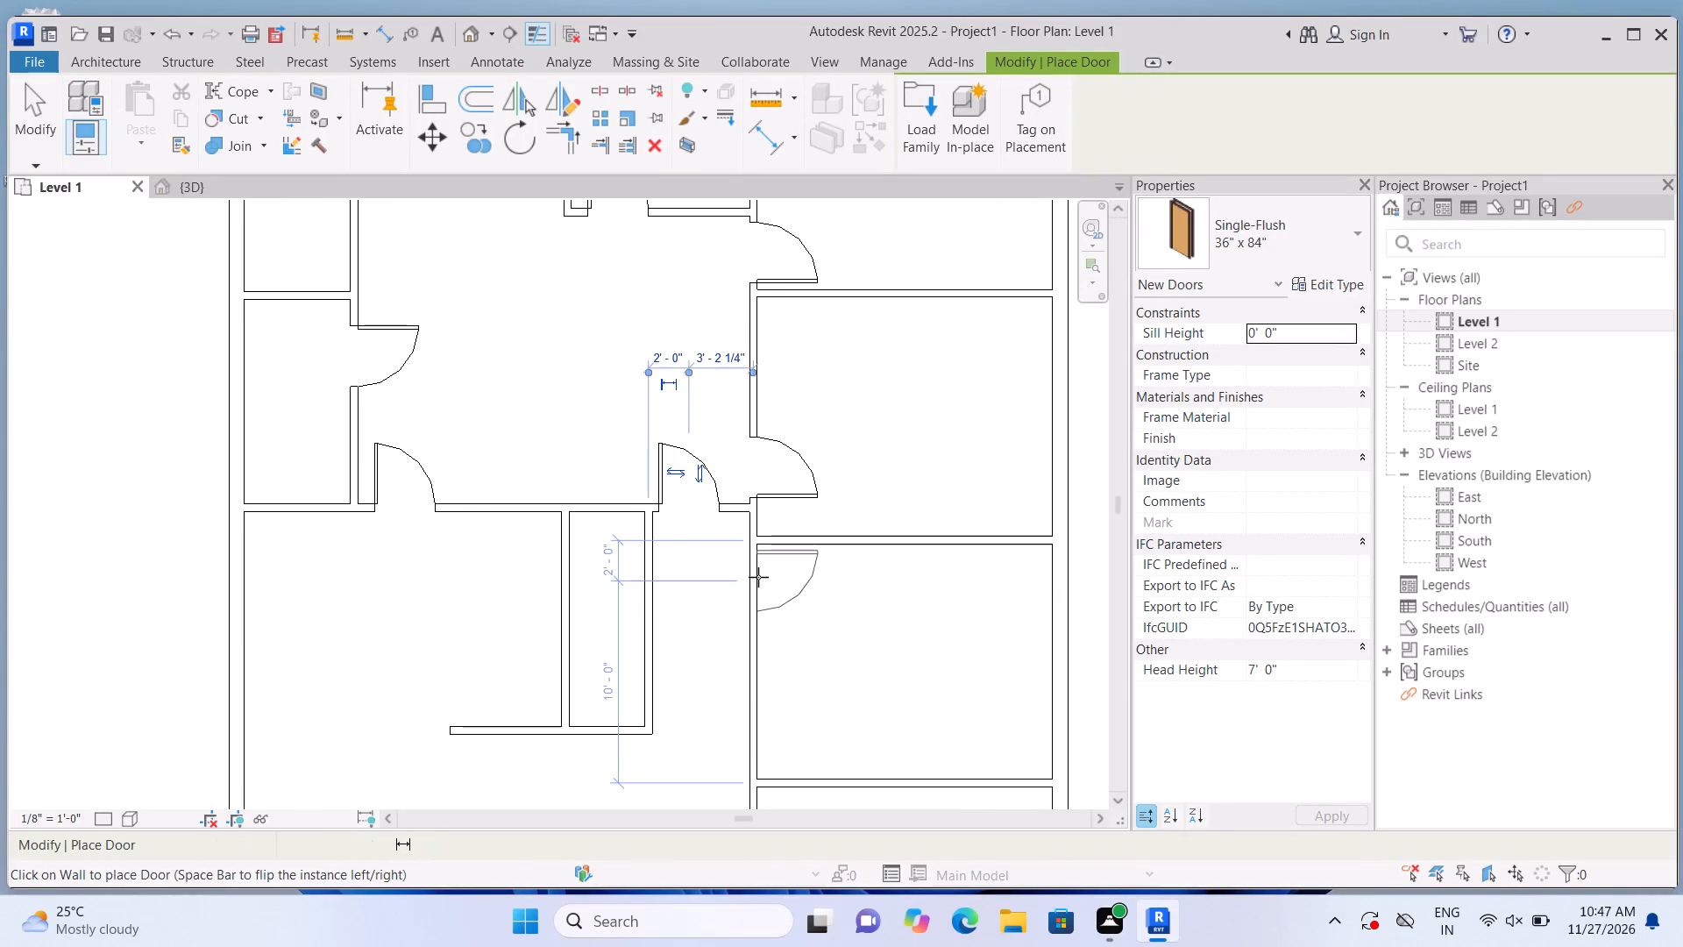
Place a north-hinged door into the small southeast room, 2' south of the room's north partition, swinging east into the room.
scroll(758, 577, "down", 7)
scroll(825, 659, "up", 7)
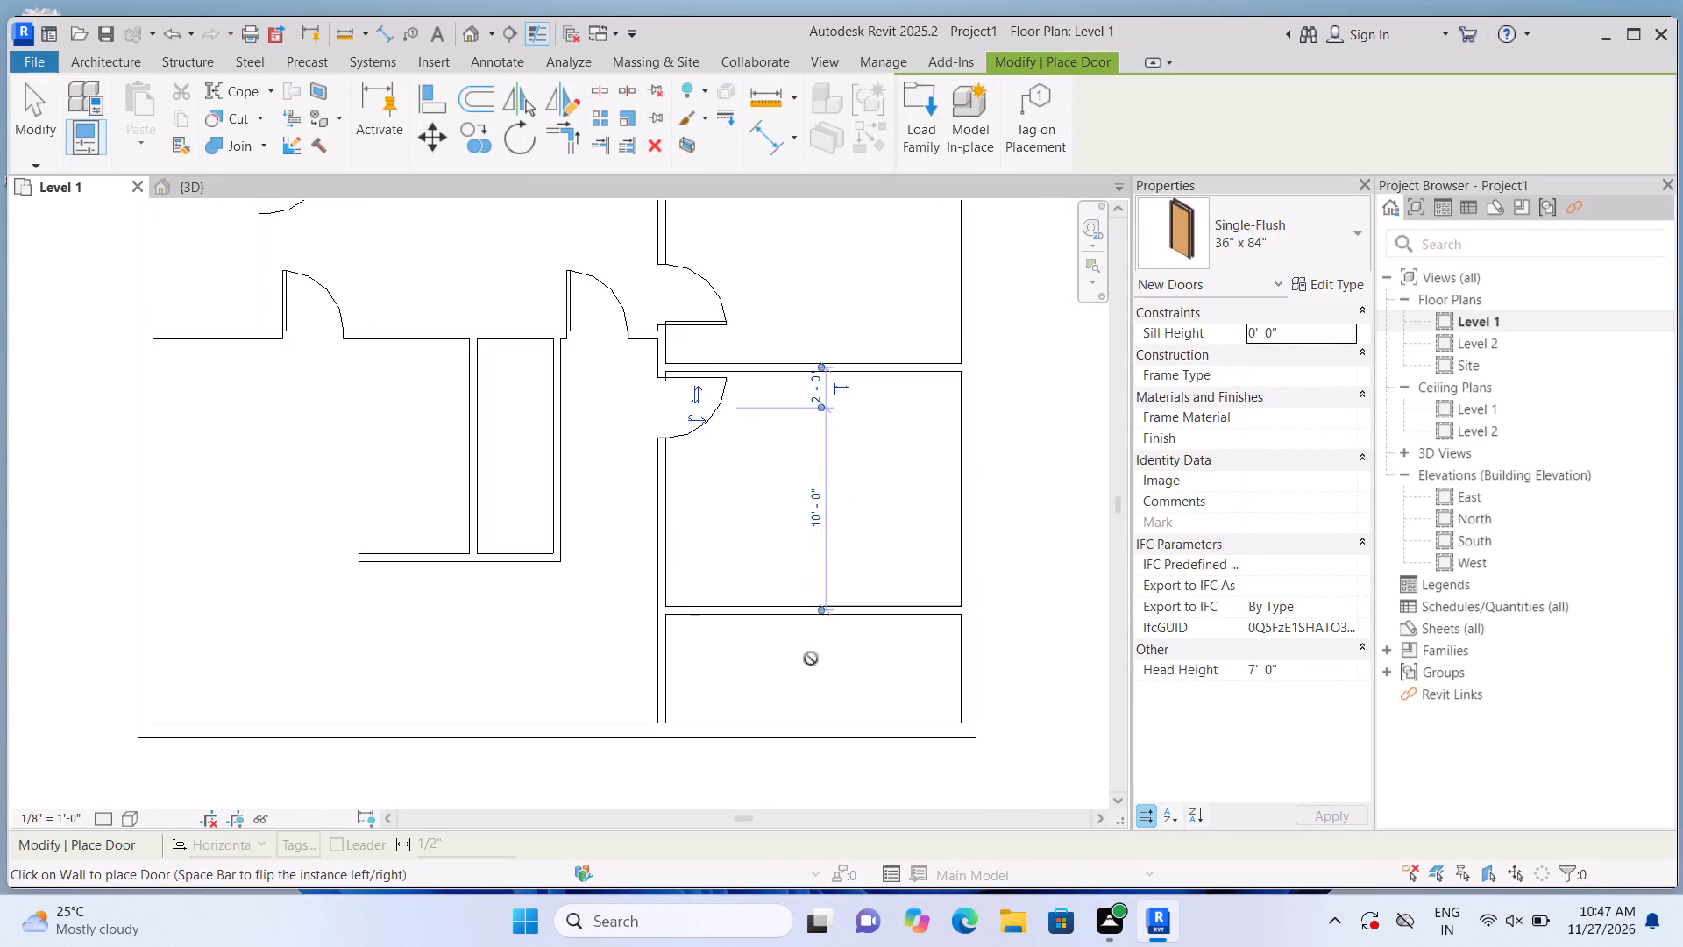
scroll(811, 659, "up", 2)
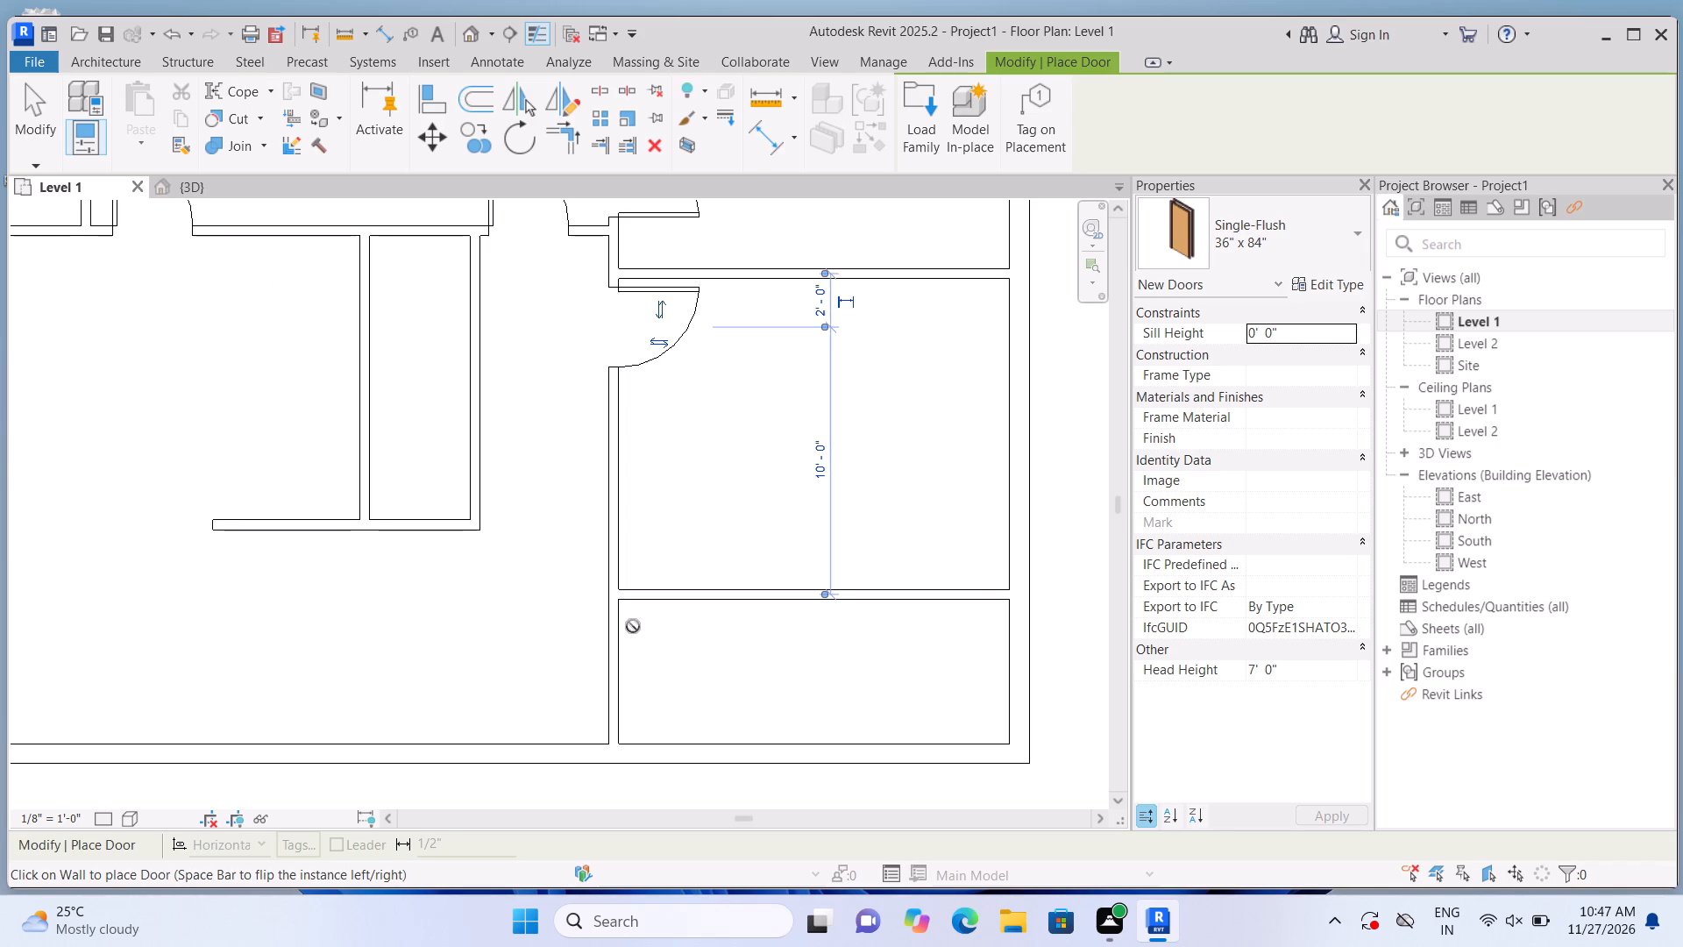
left_click(620, 652)
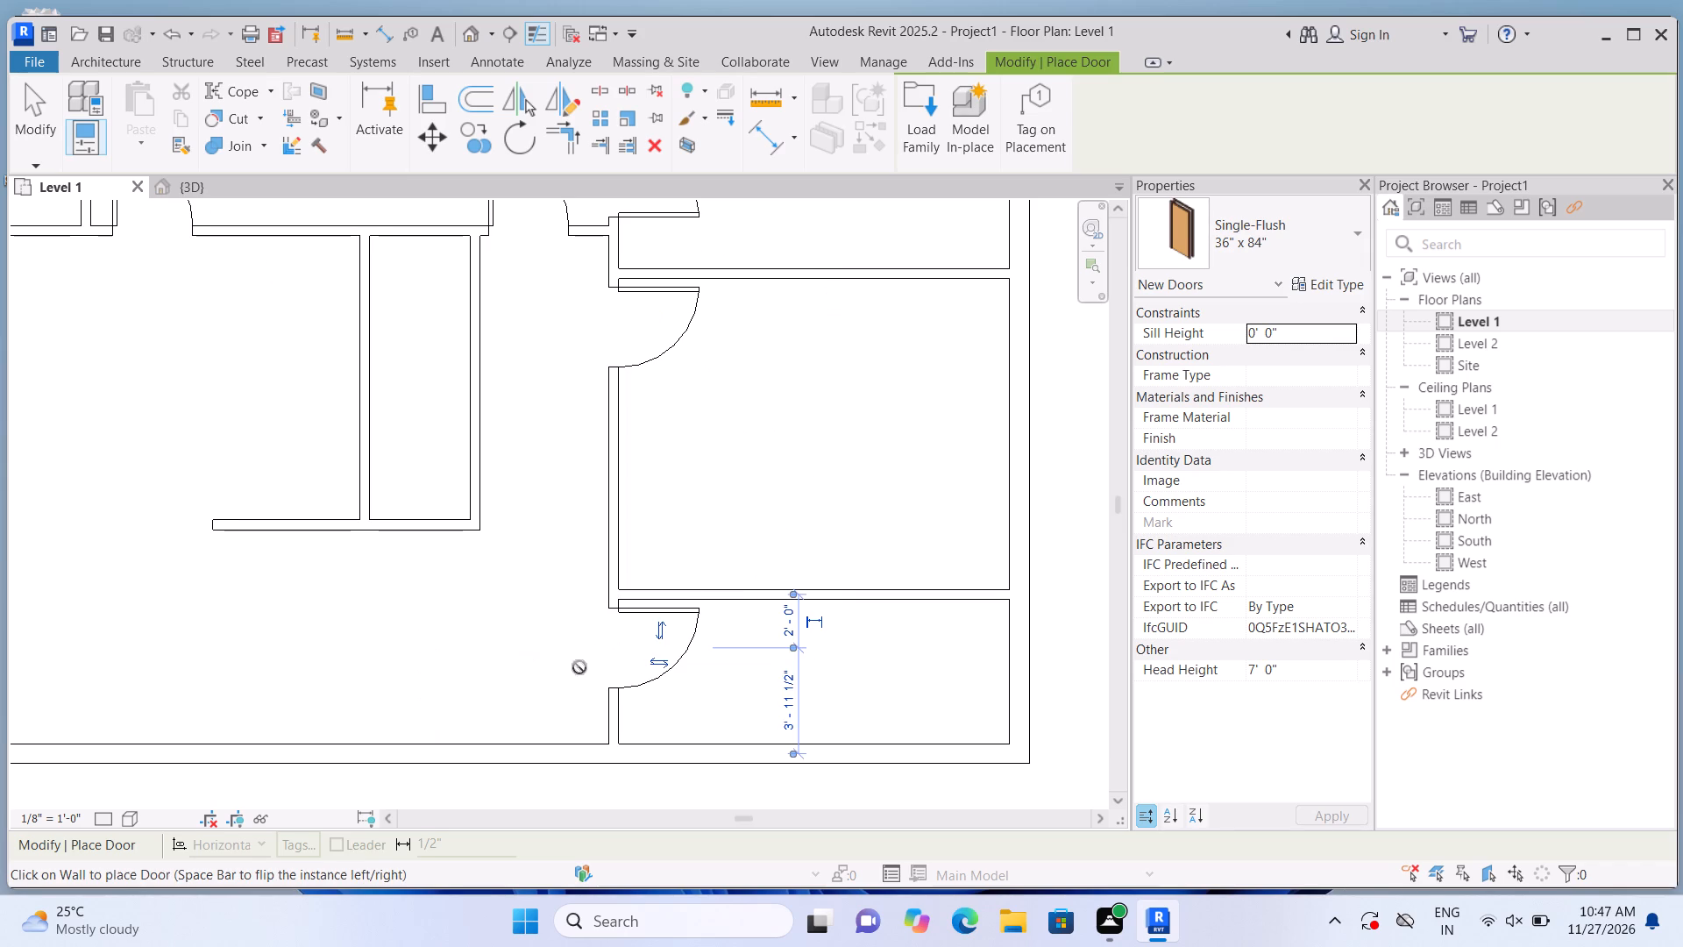
key("Escape")
key("Escape")
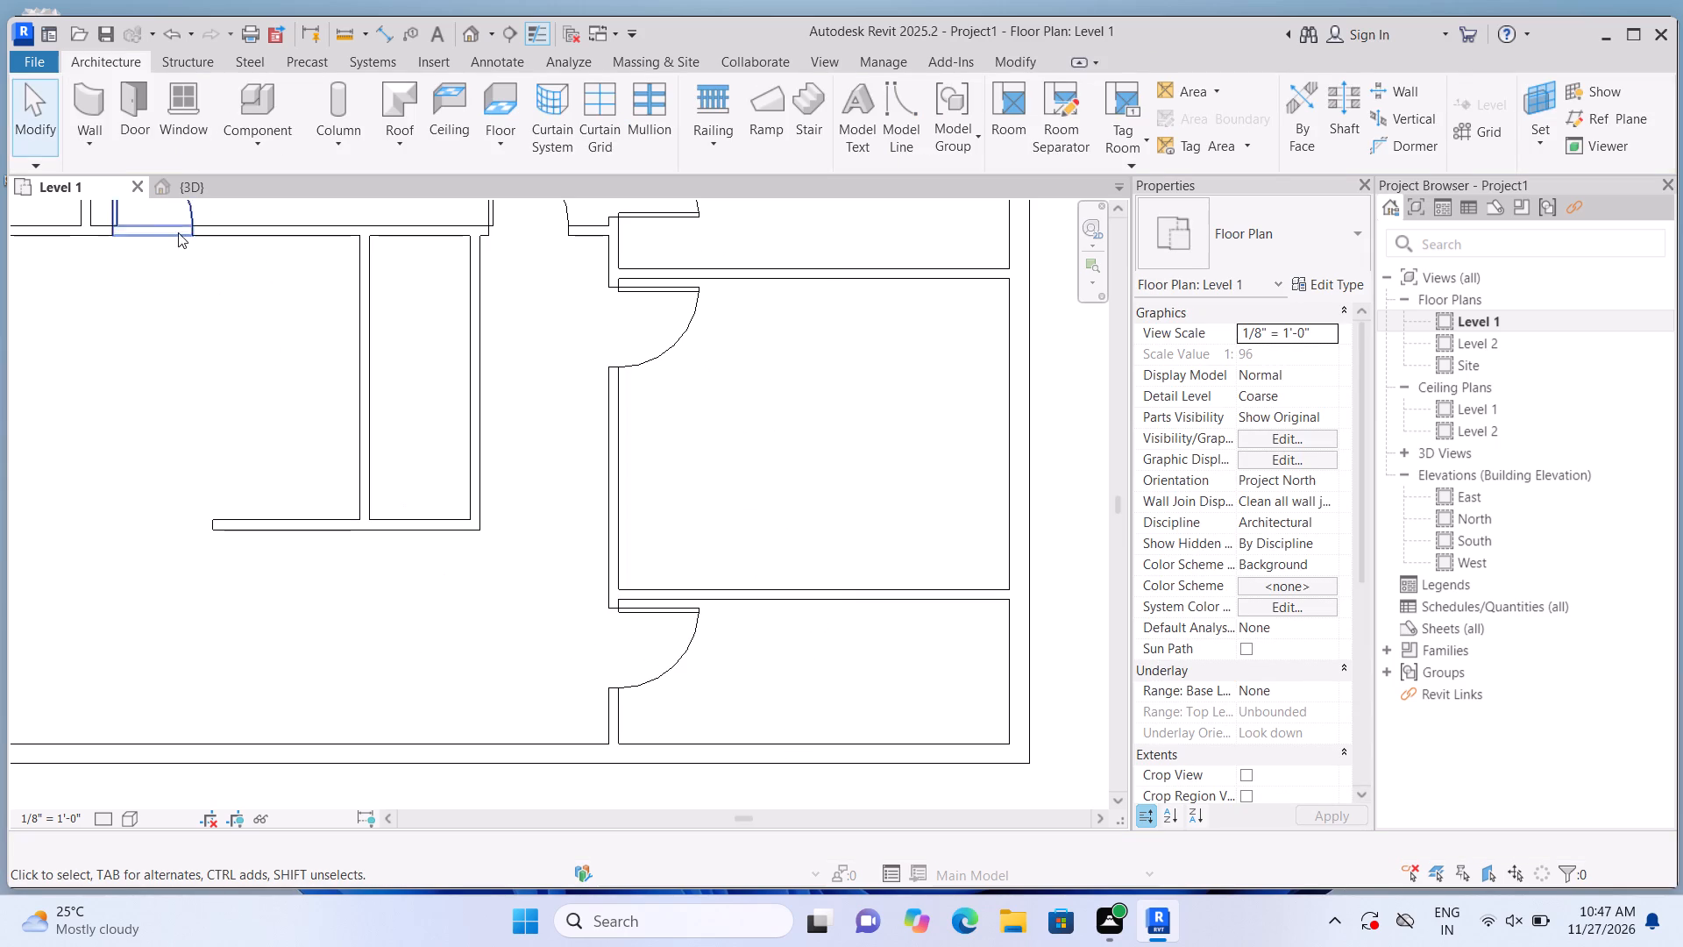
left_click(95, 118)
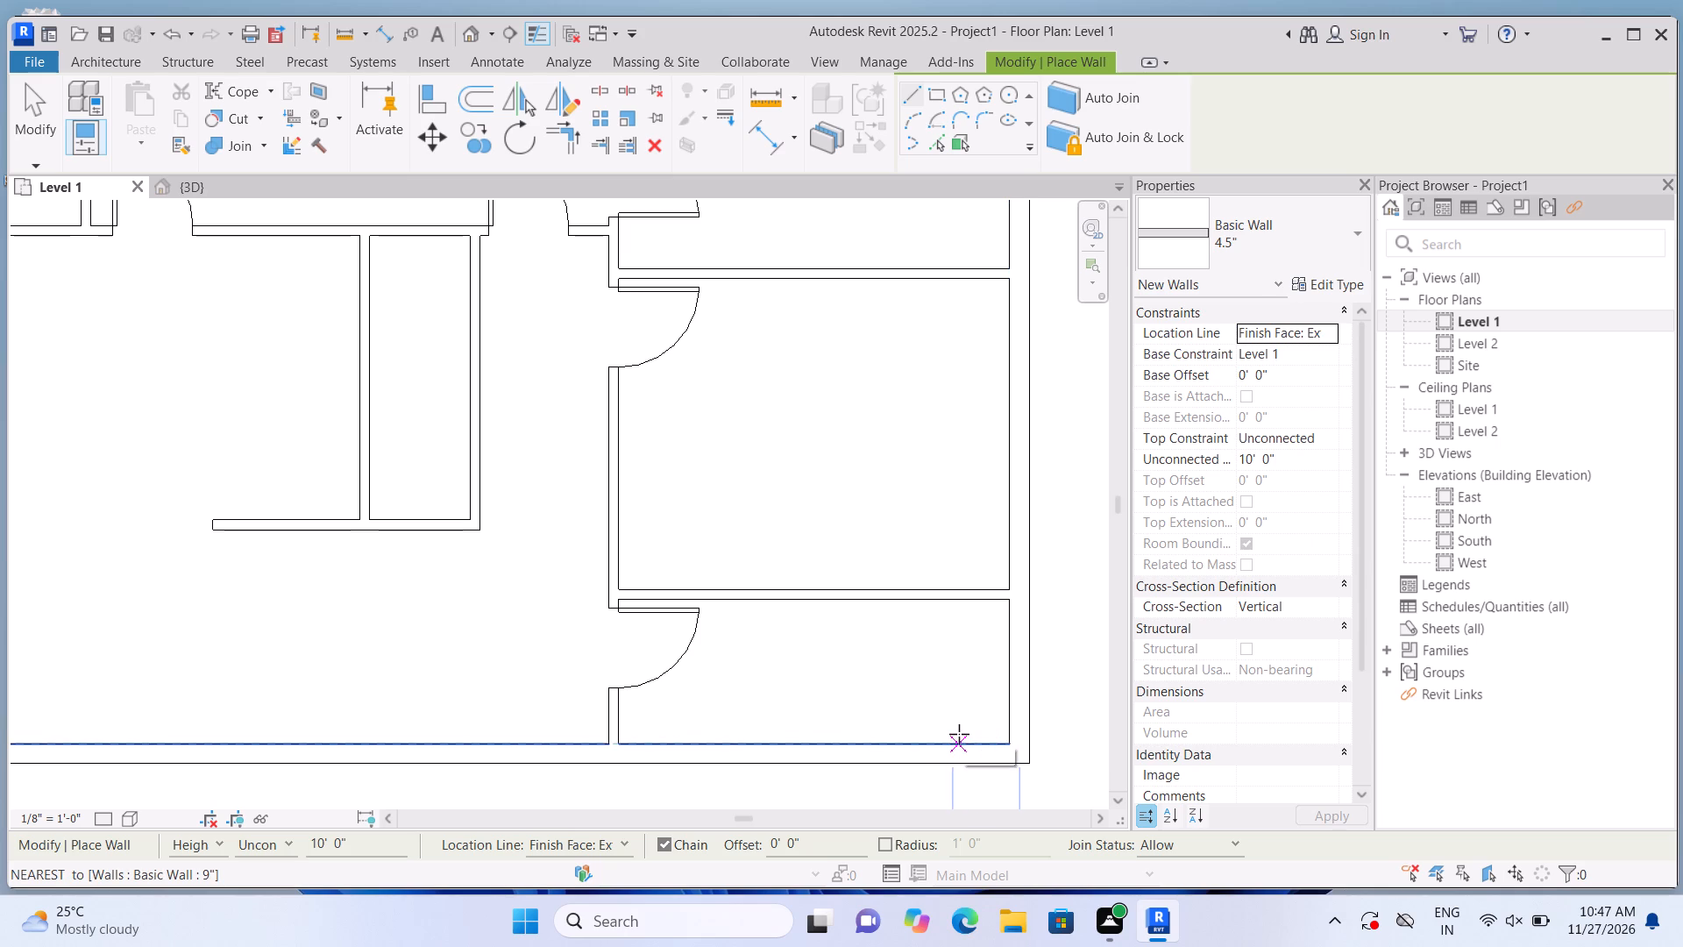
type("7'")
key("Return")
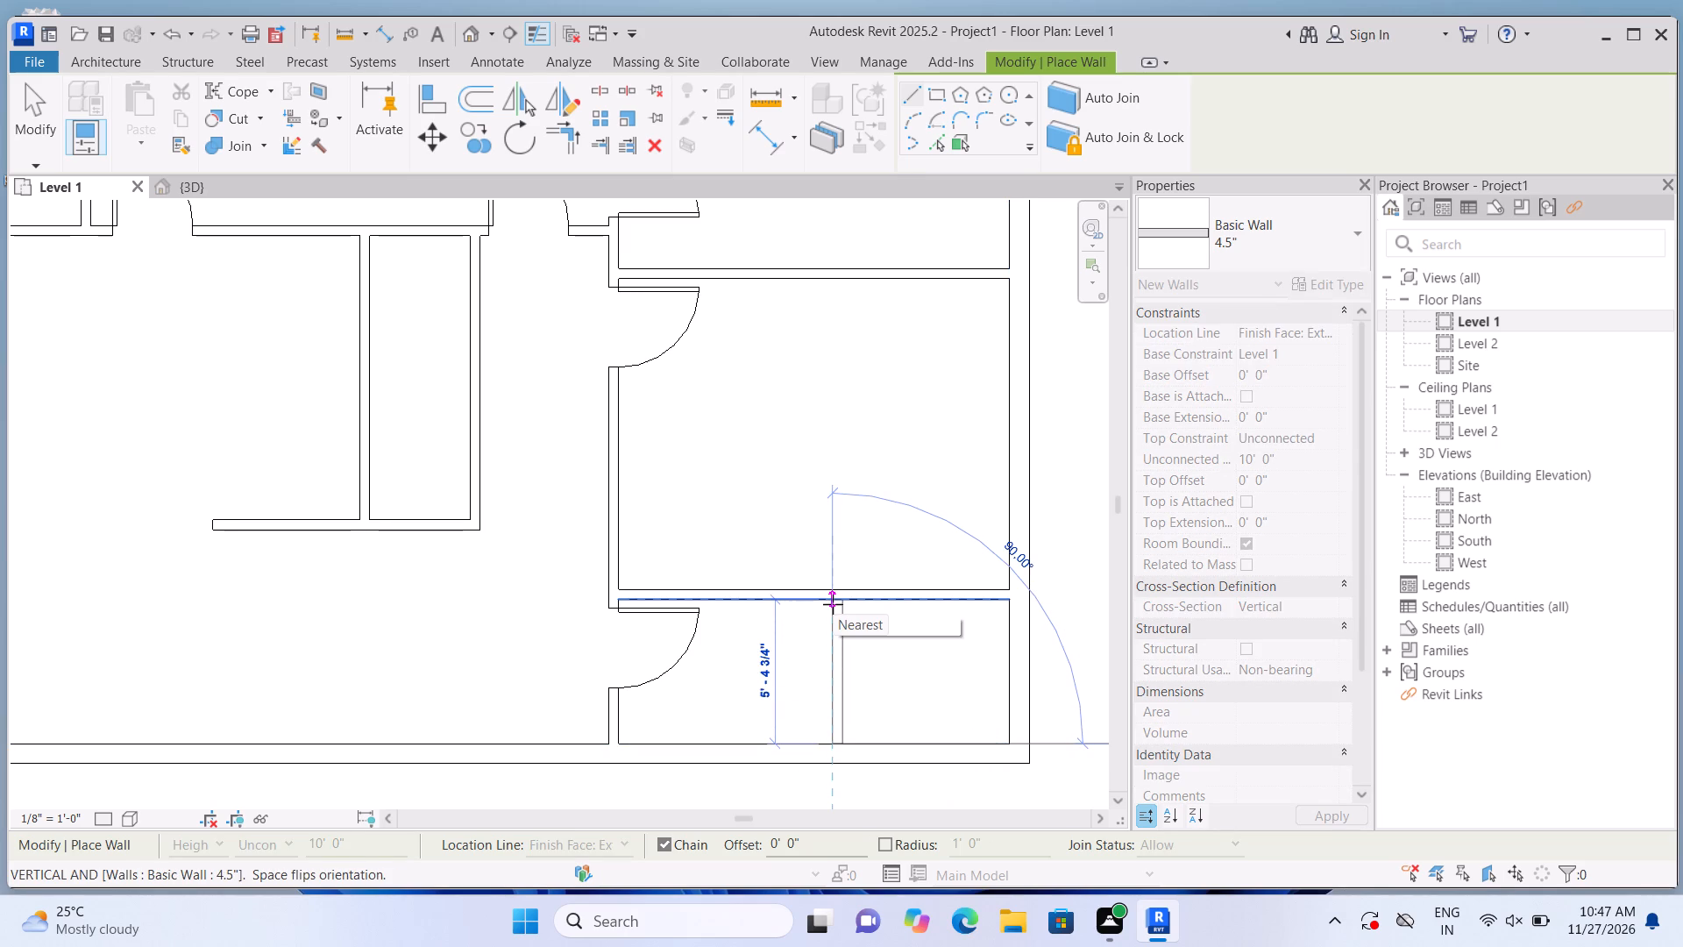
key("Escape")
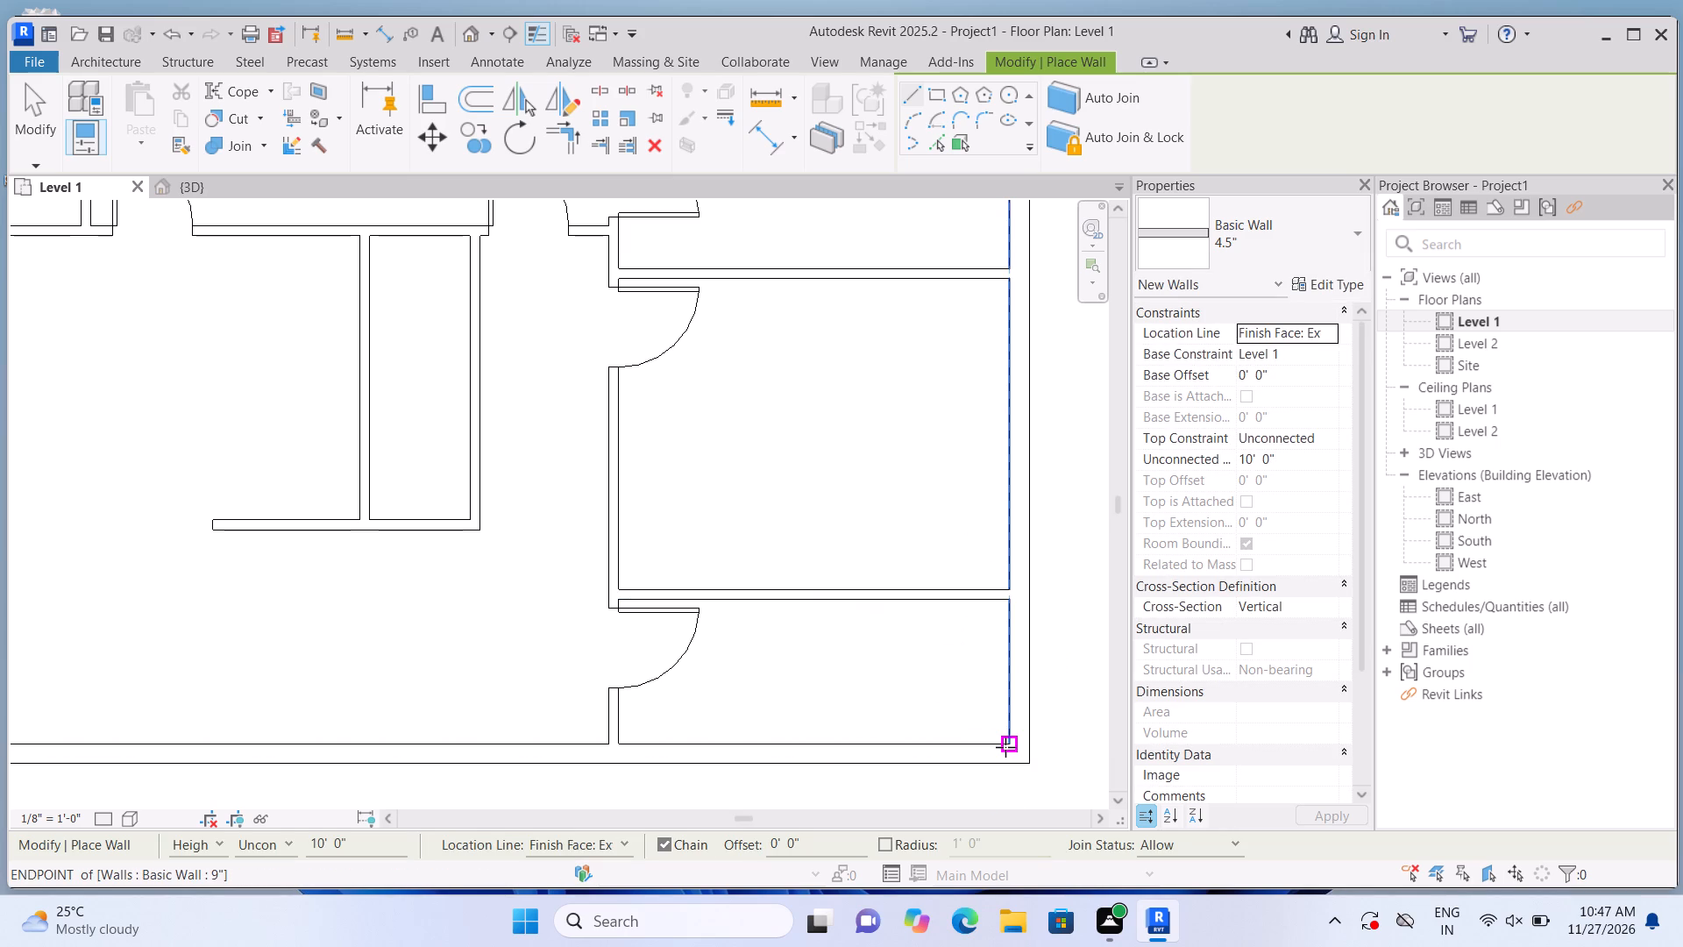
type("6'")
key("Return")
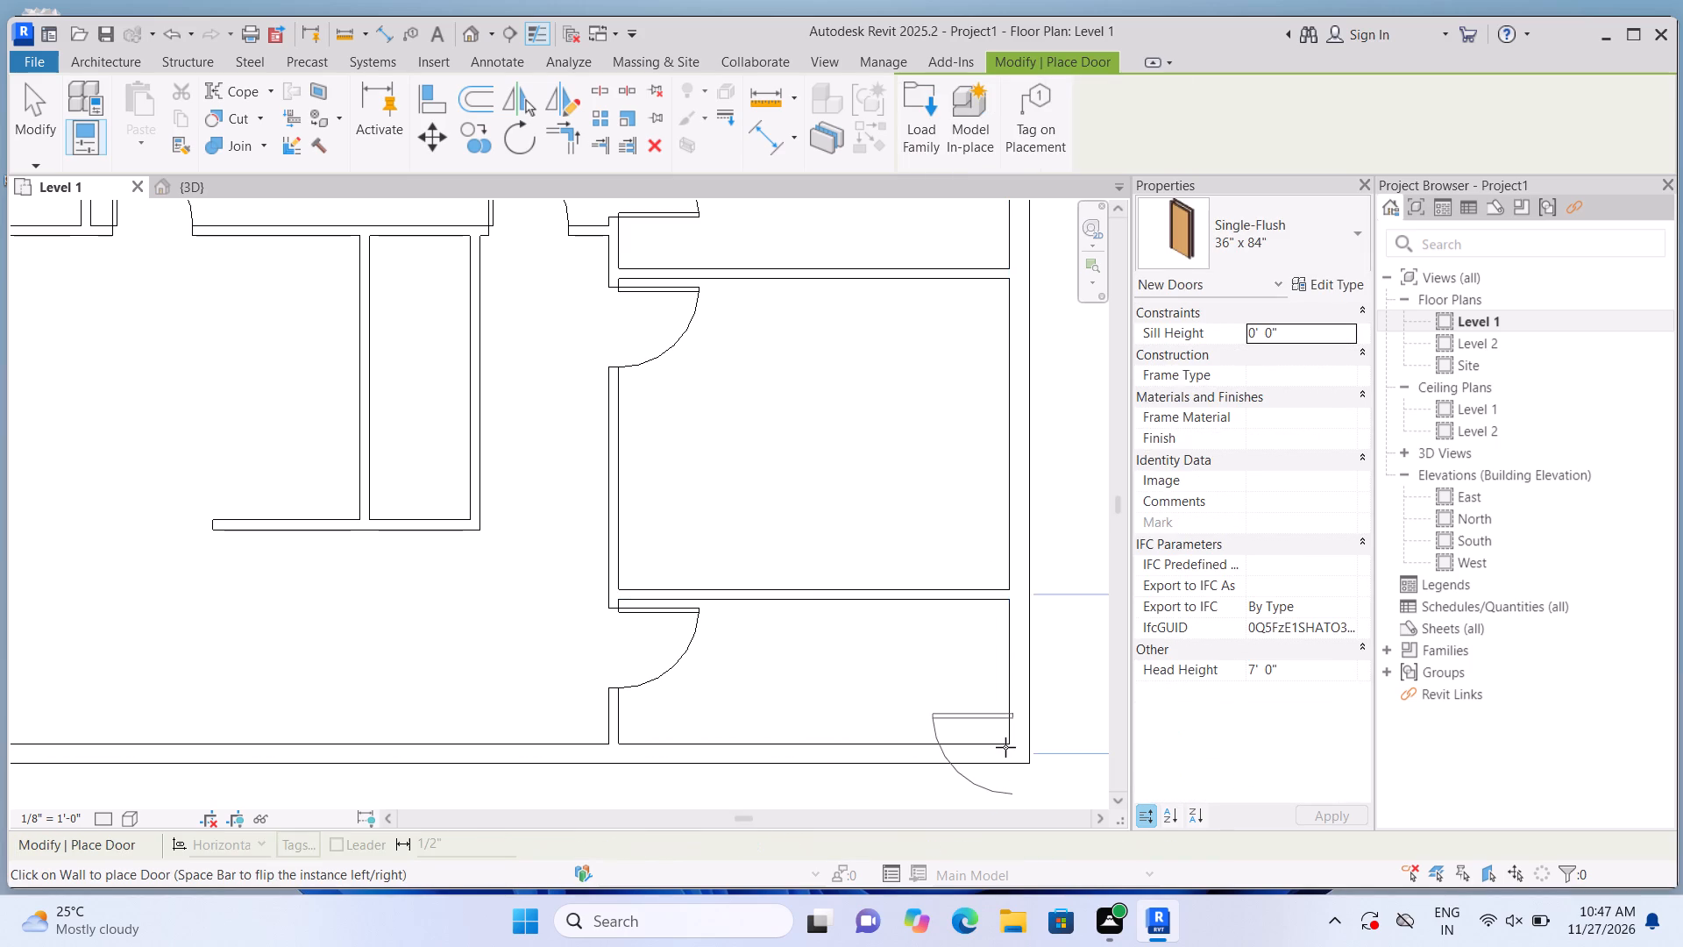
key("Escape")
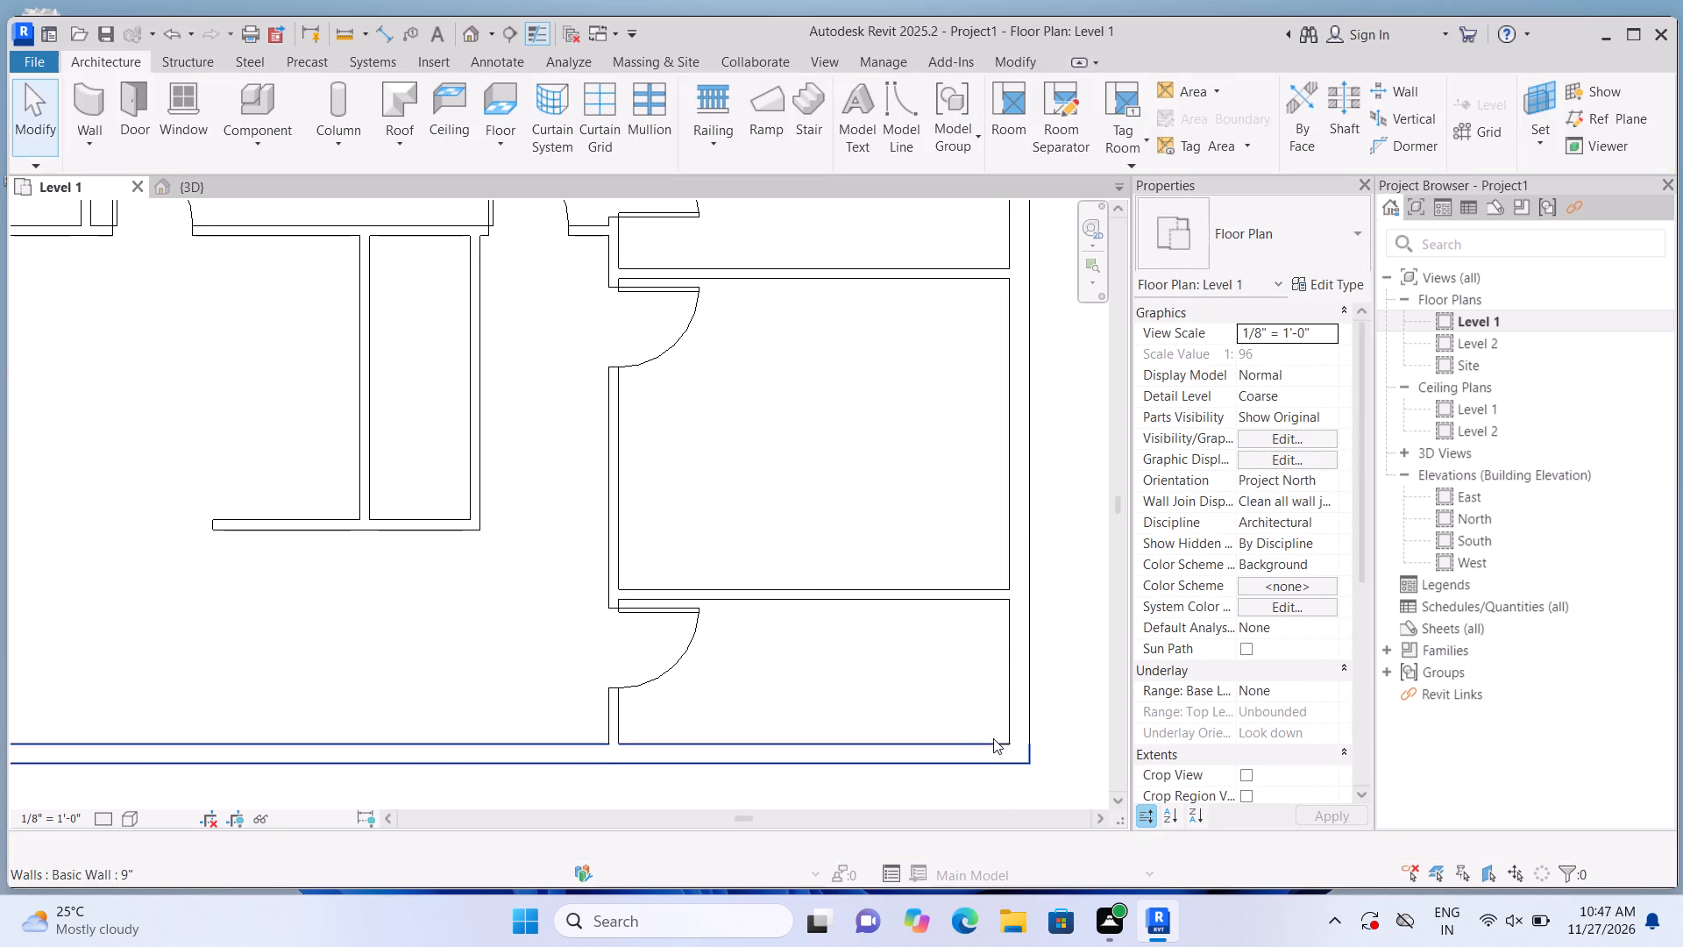
Draw a 4.5" north-south partition across the small southeast room, 6' from the east wall.
left_click(97, 110)
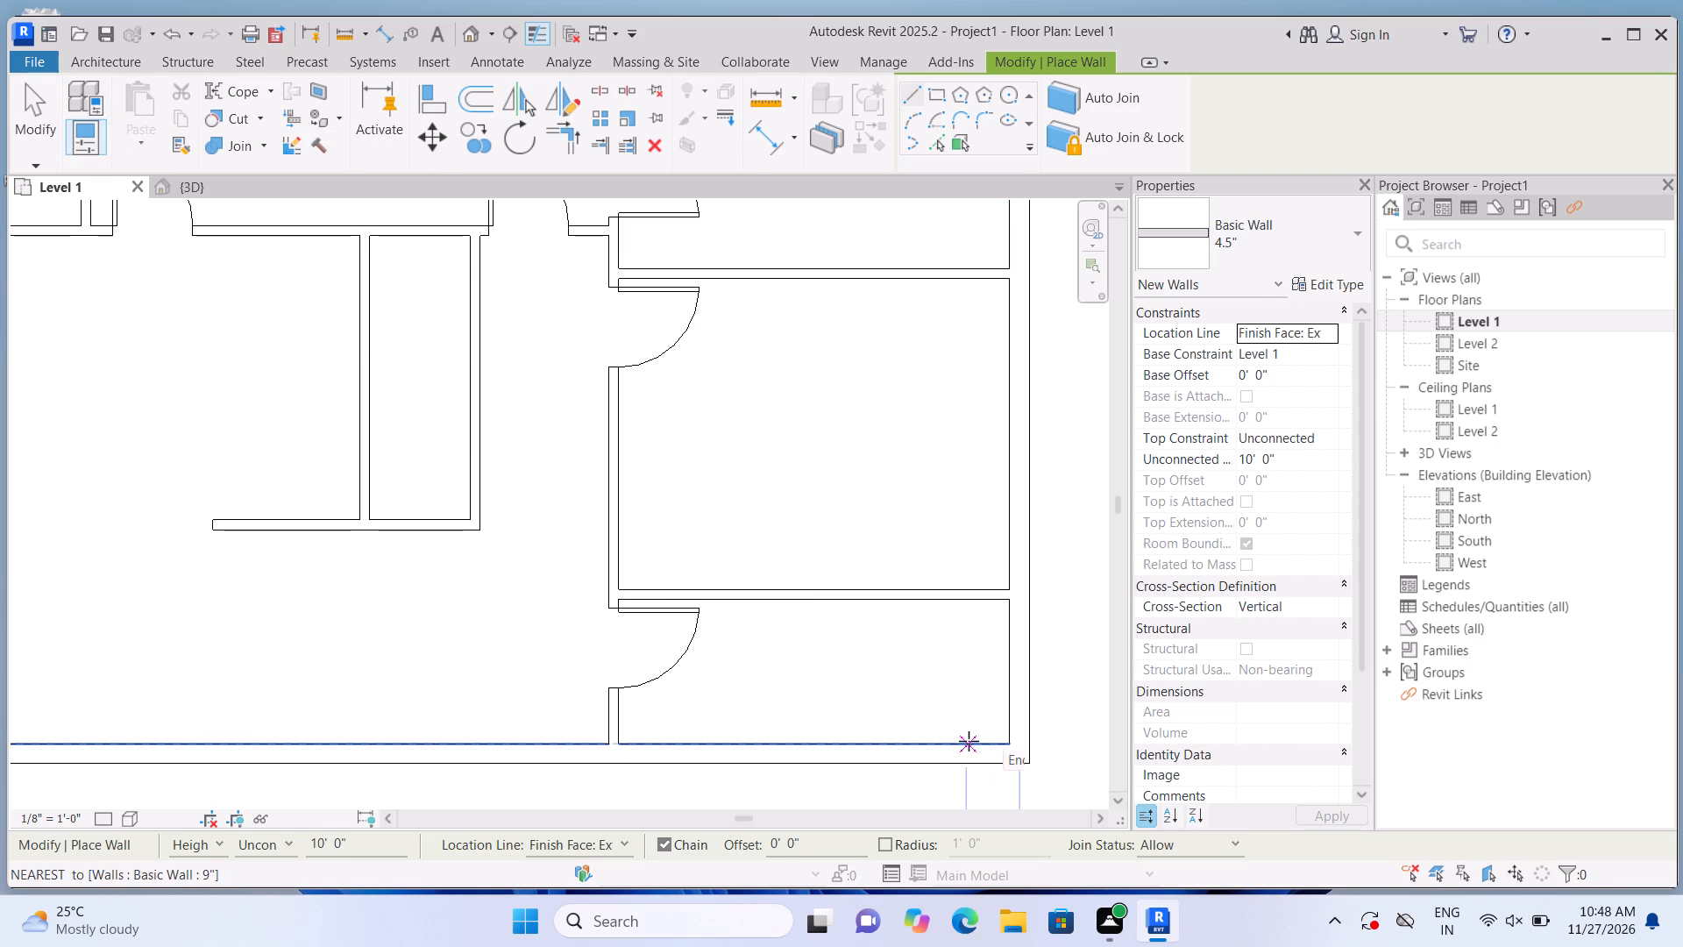
type("6'")
key("Return")
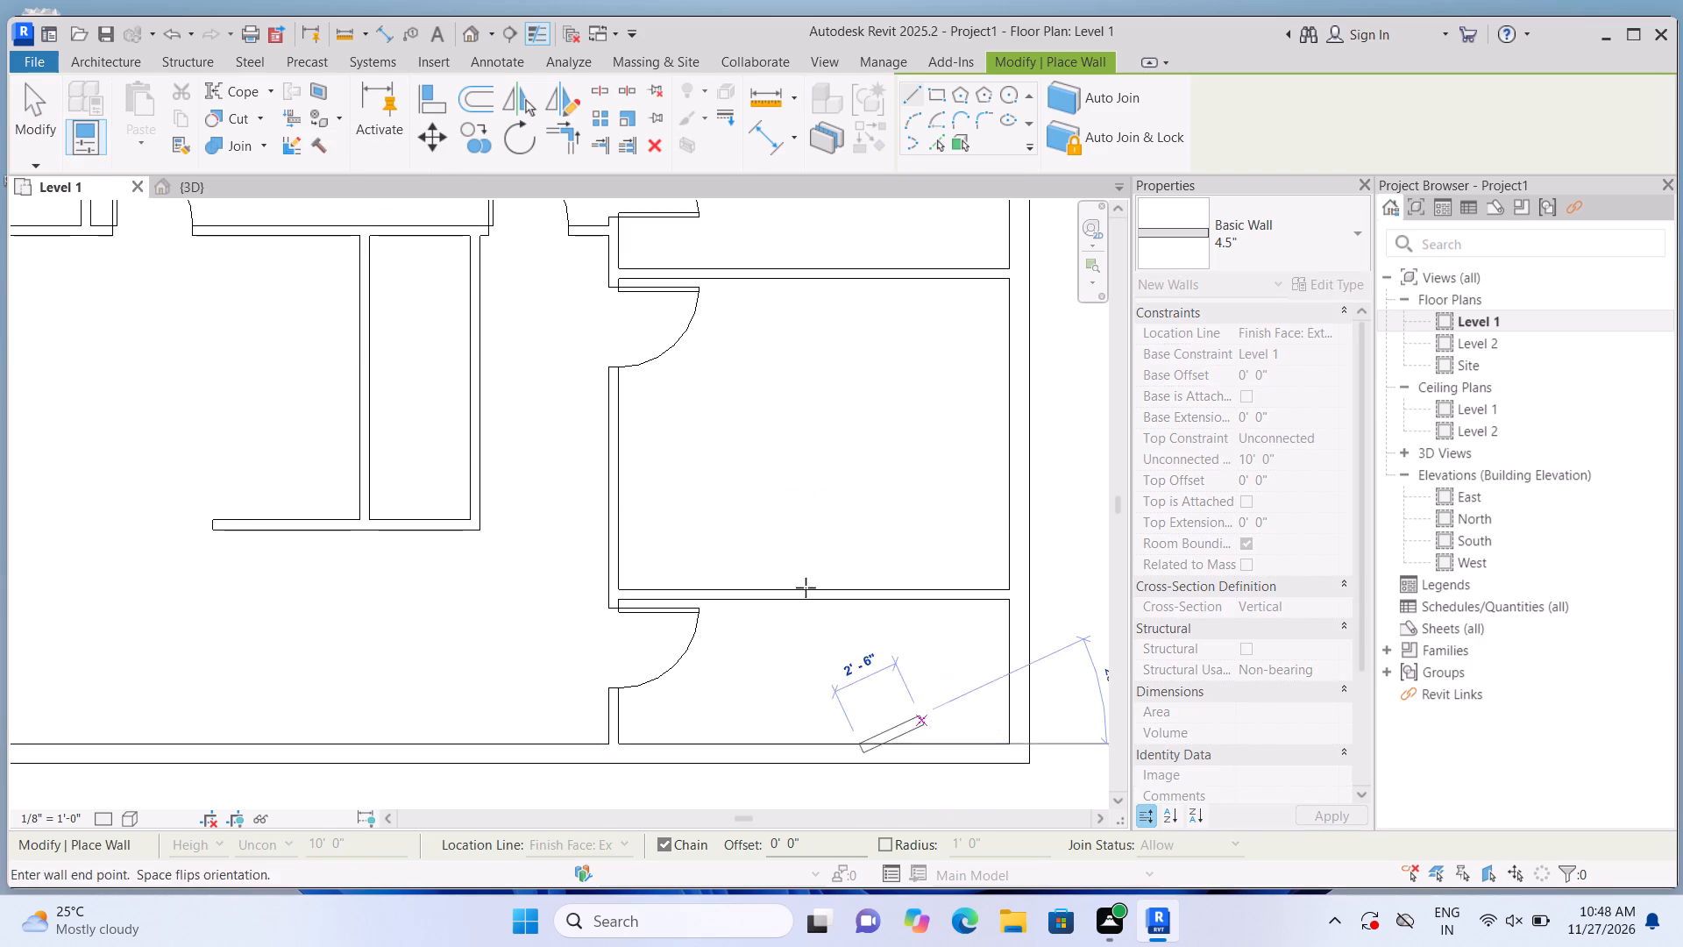
left_click(864, 607)
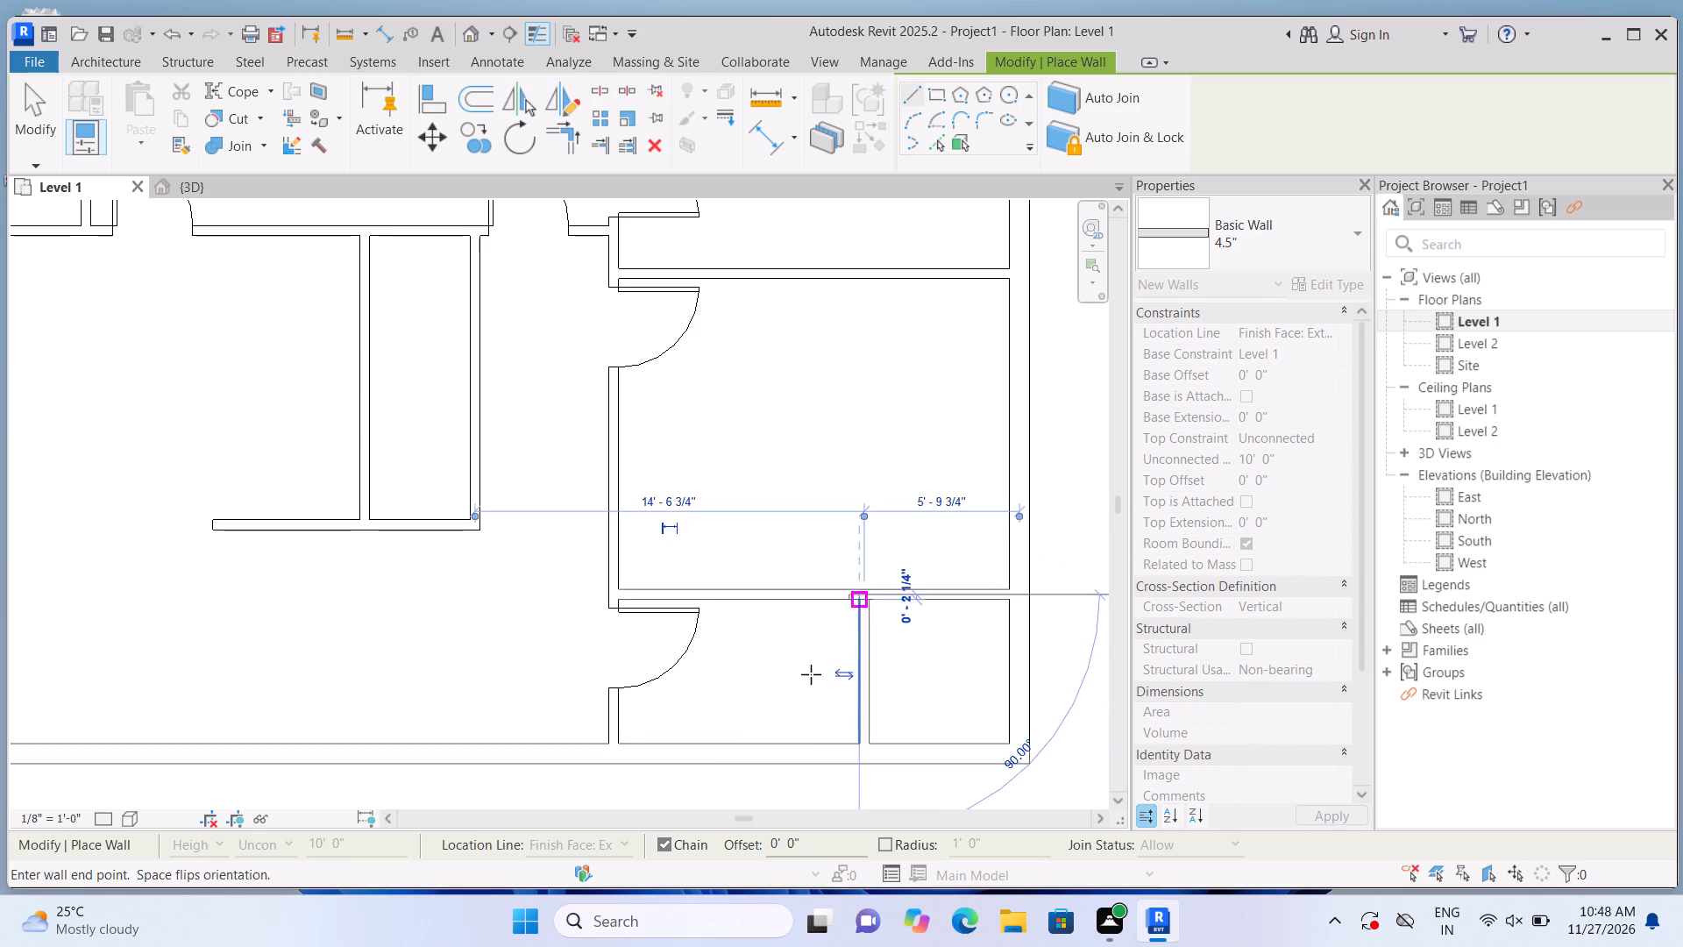
key("Escape")
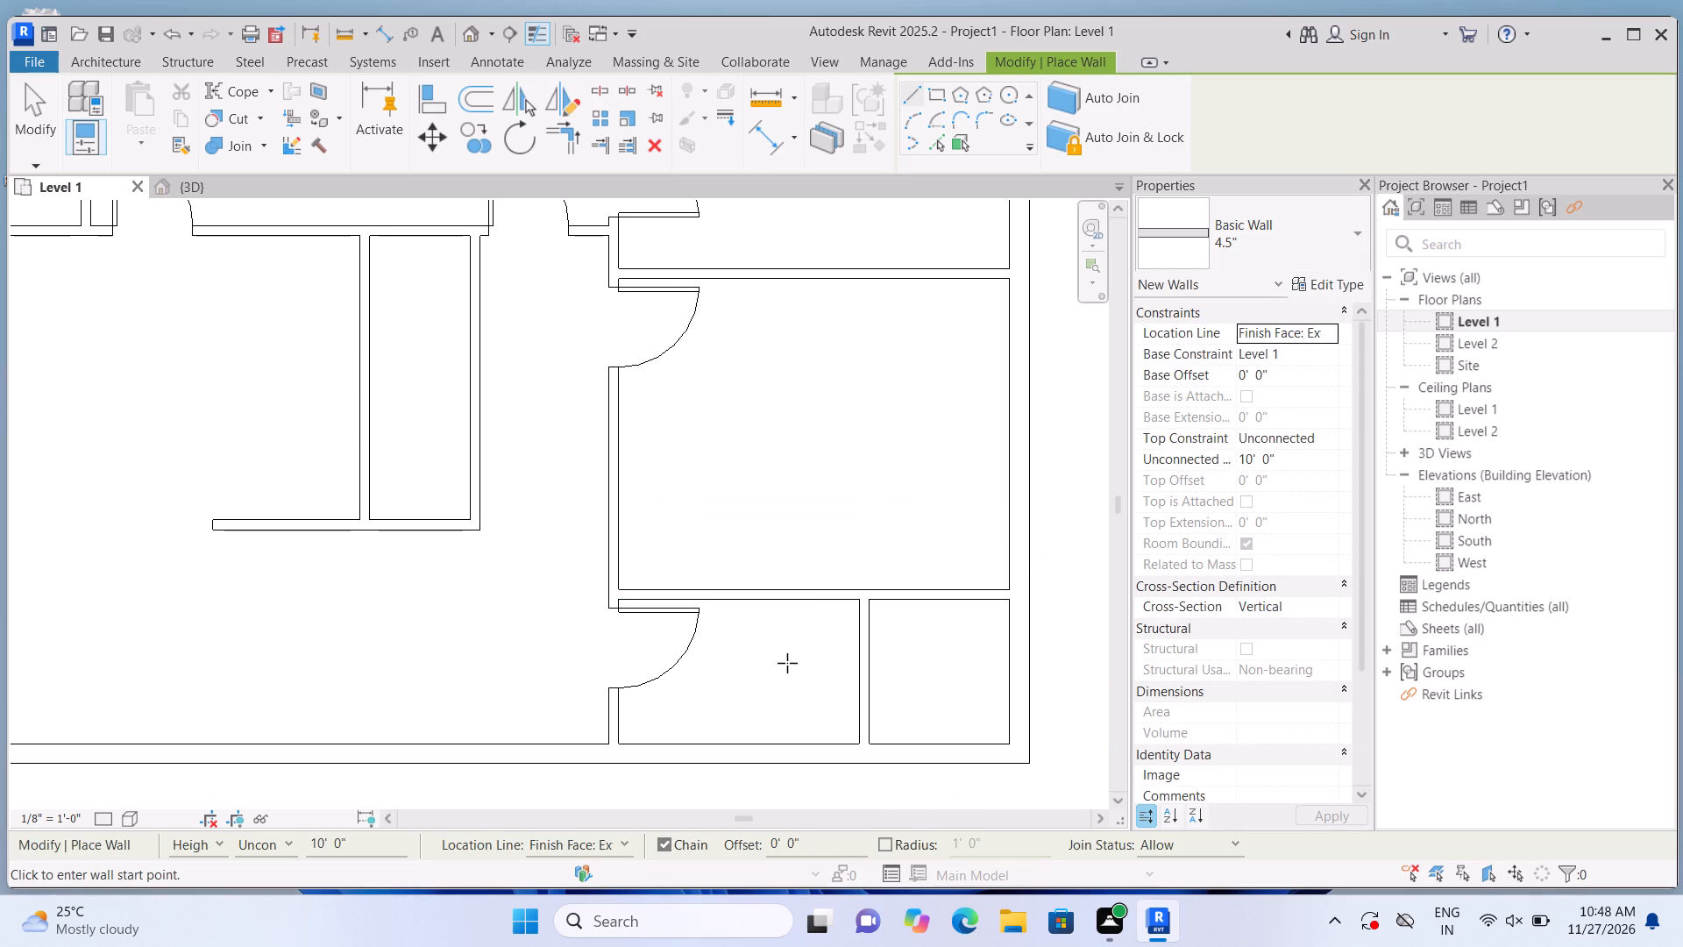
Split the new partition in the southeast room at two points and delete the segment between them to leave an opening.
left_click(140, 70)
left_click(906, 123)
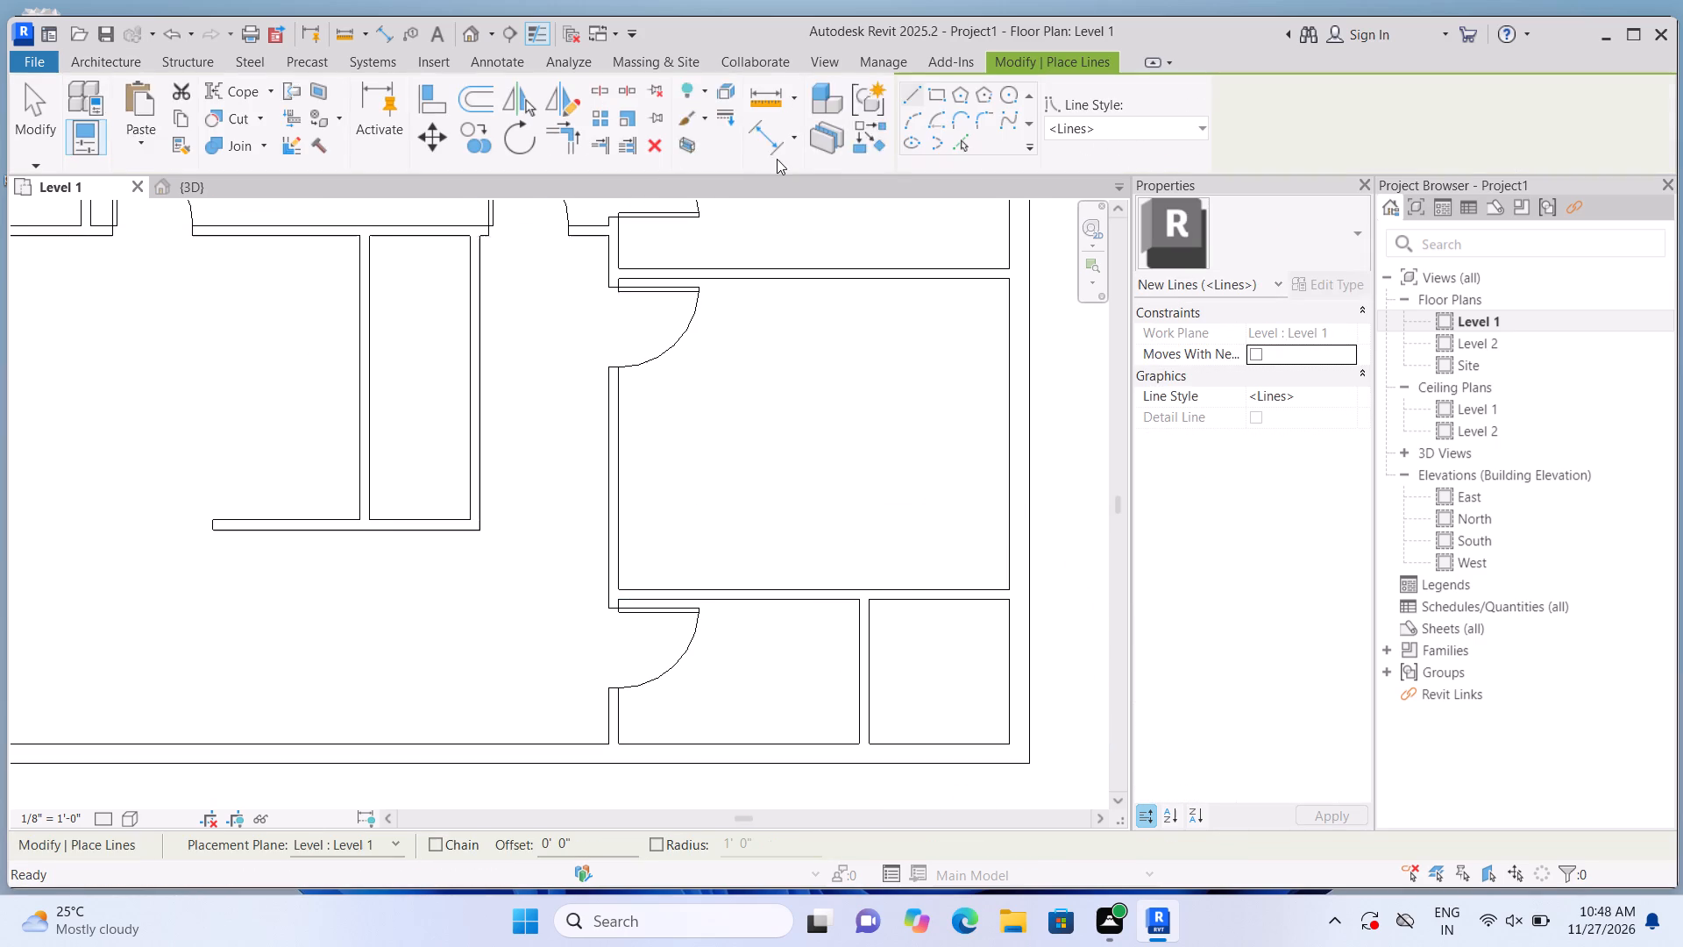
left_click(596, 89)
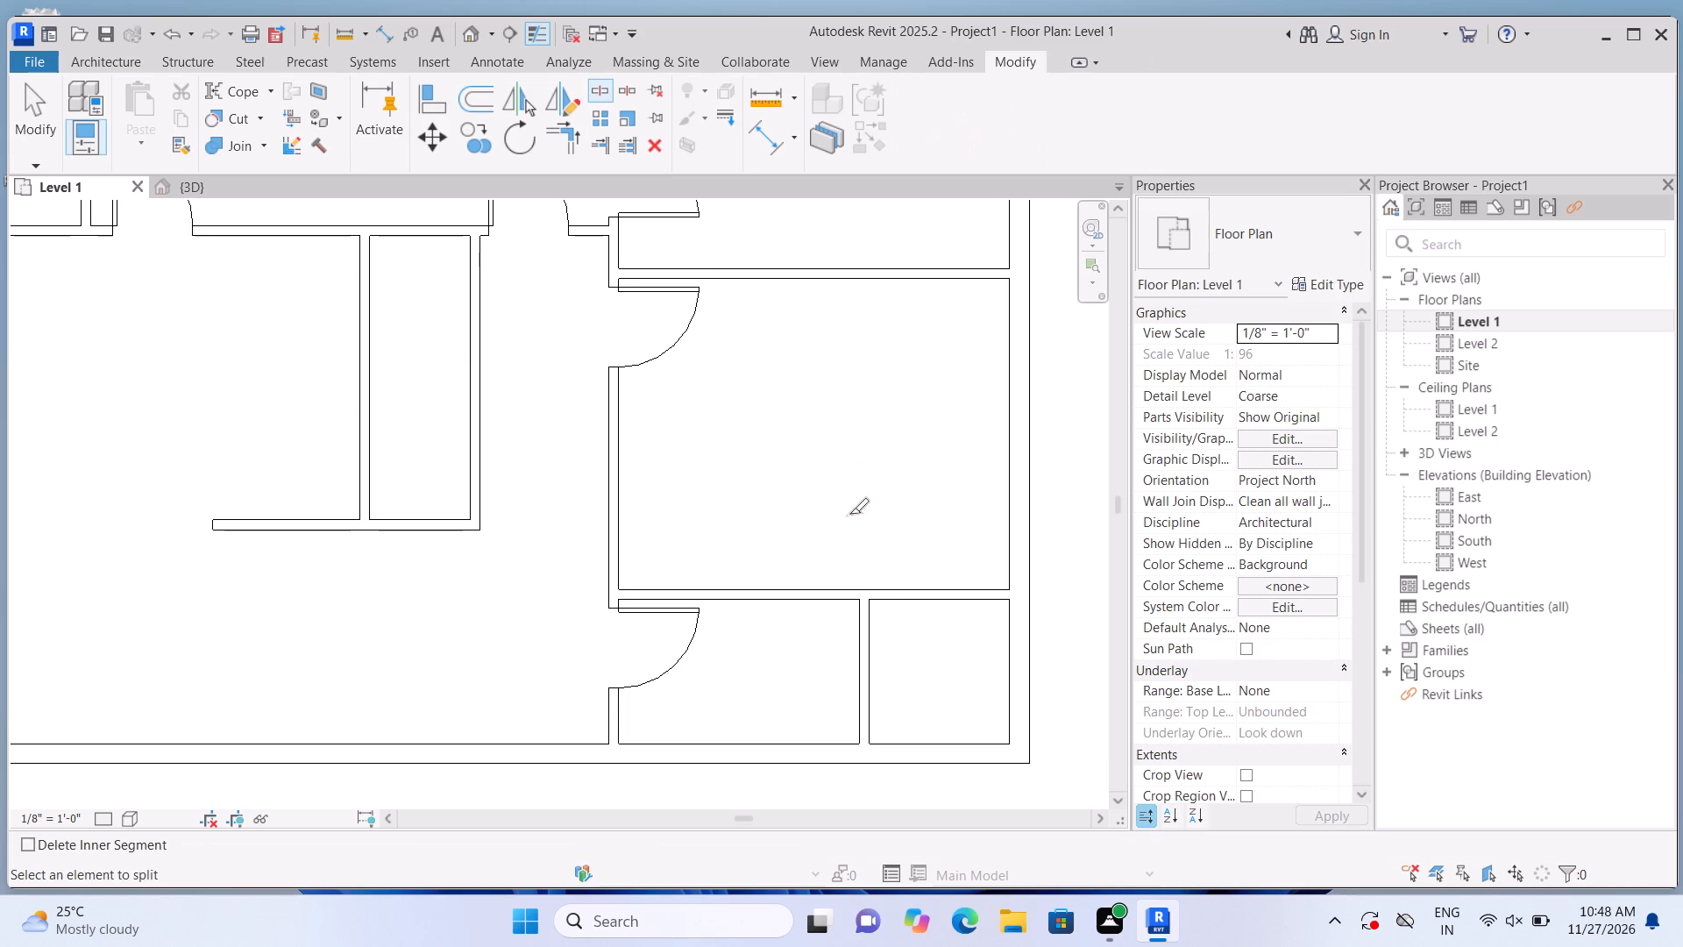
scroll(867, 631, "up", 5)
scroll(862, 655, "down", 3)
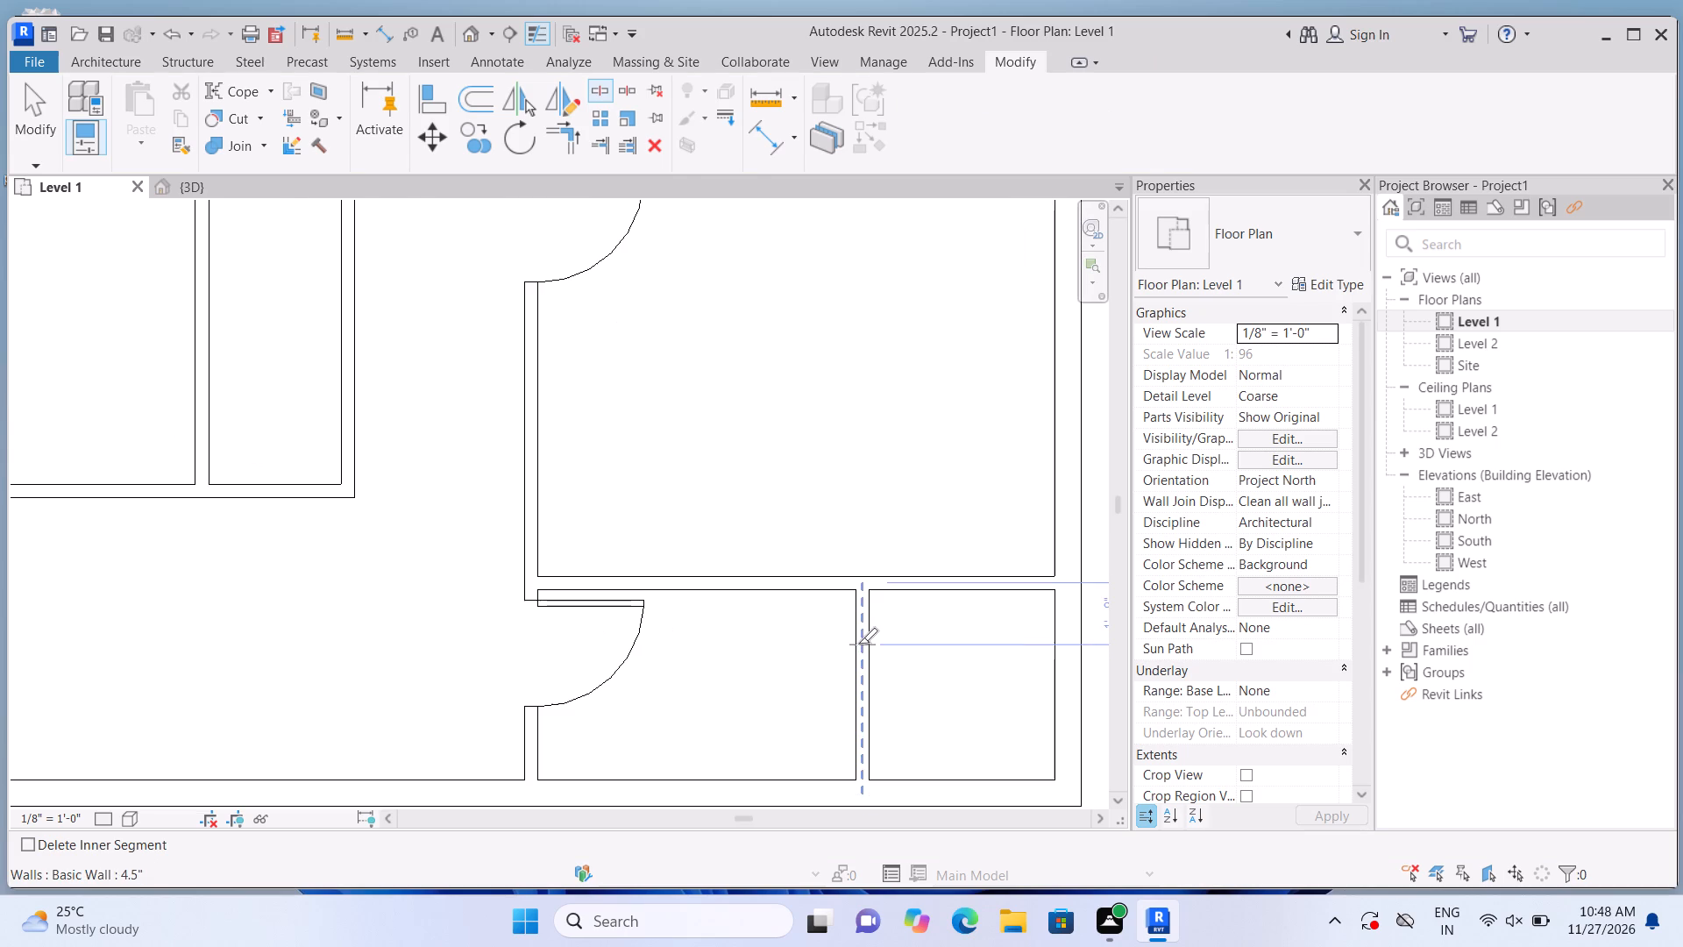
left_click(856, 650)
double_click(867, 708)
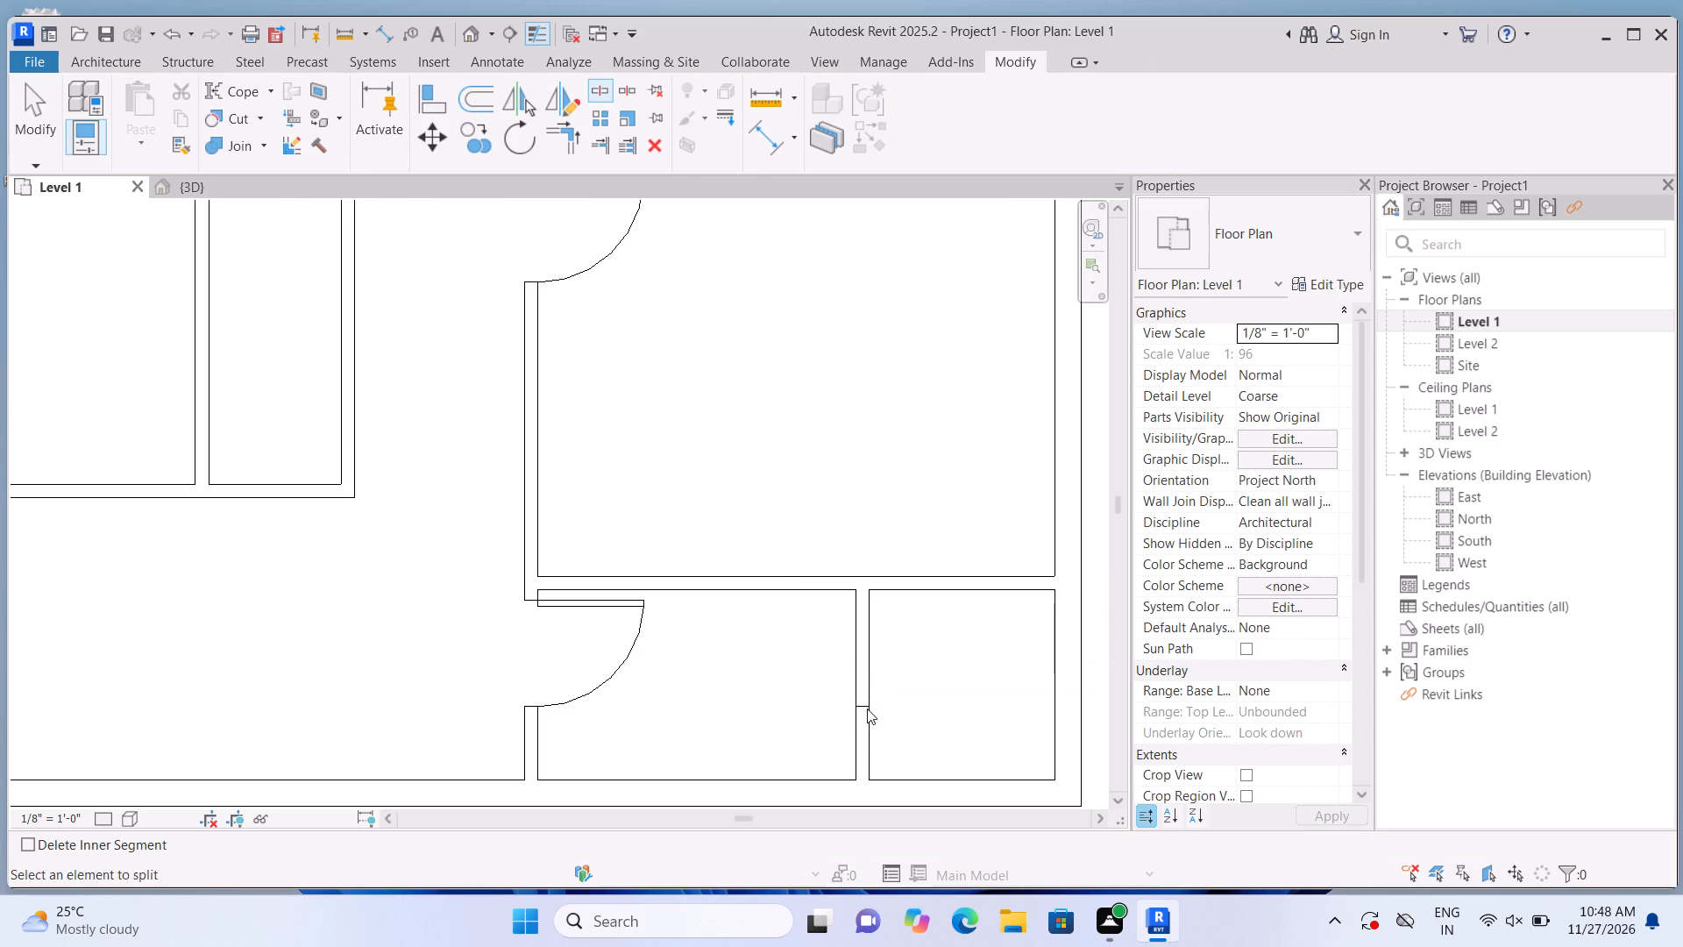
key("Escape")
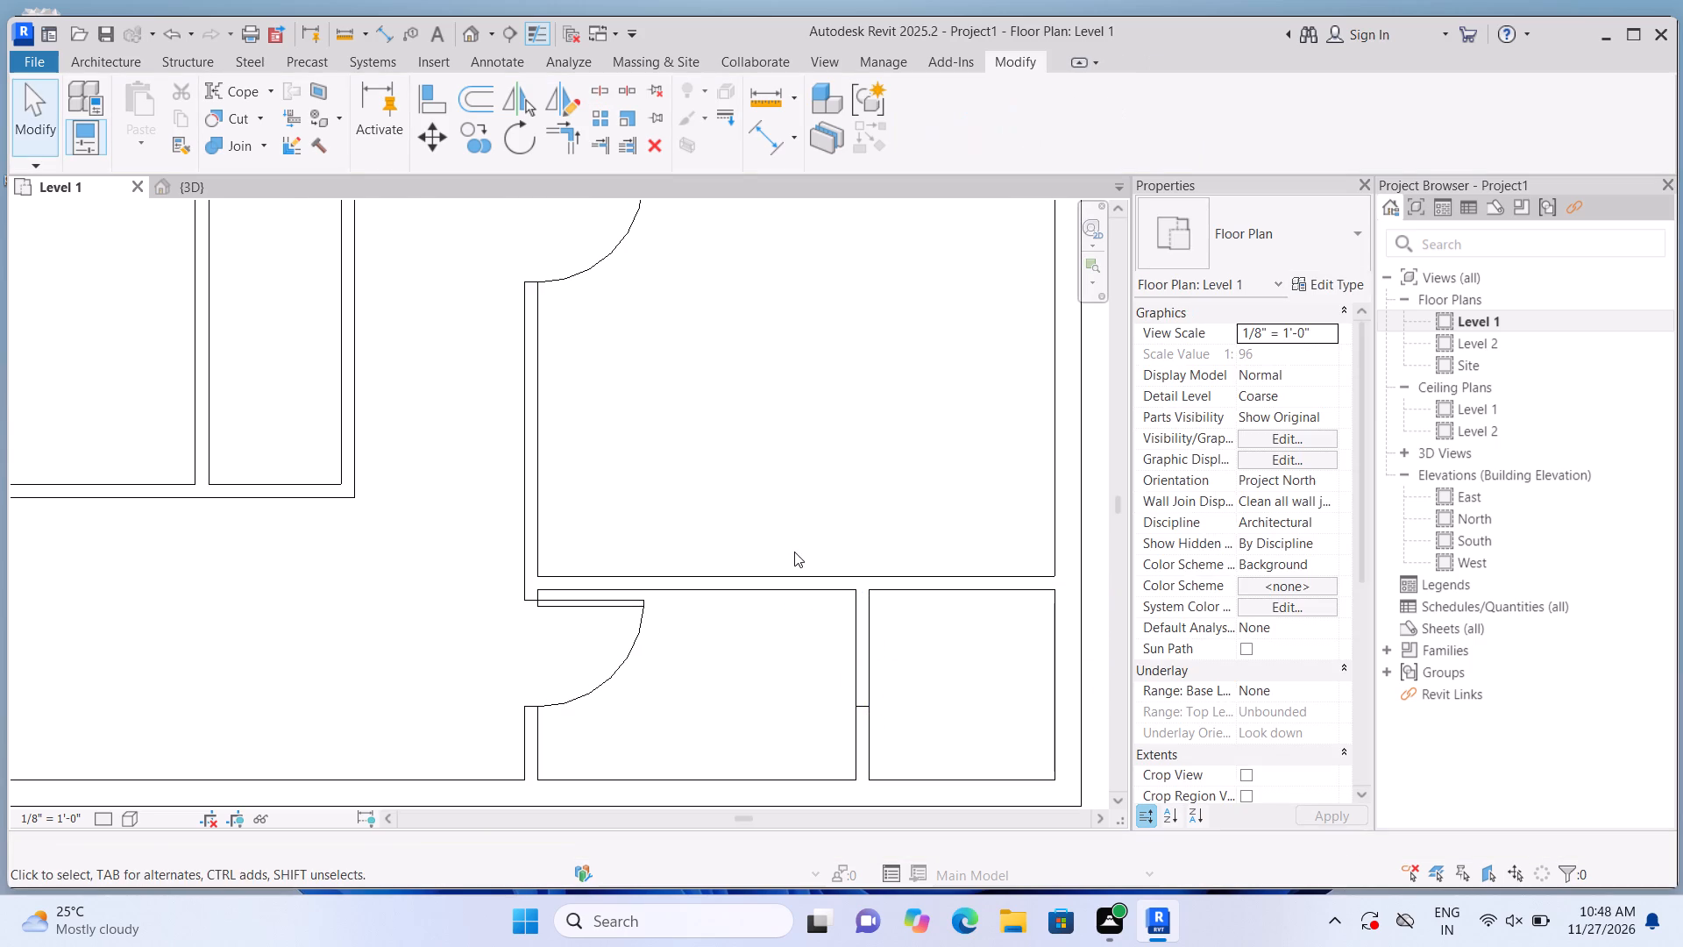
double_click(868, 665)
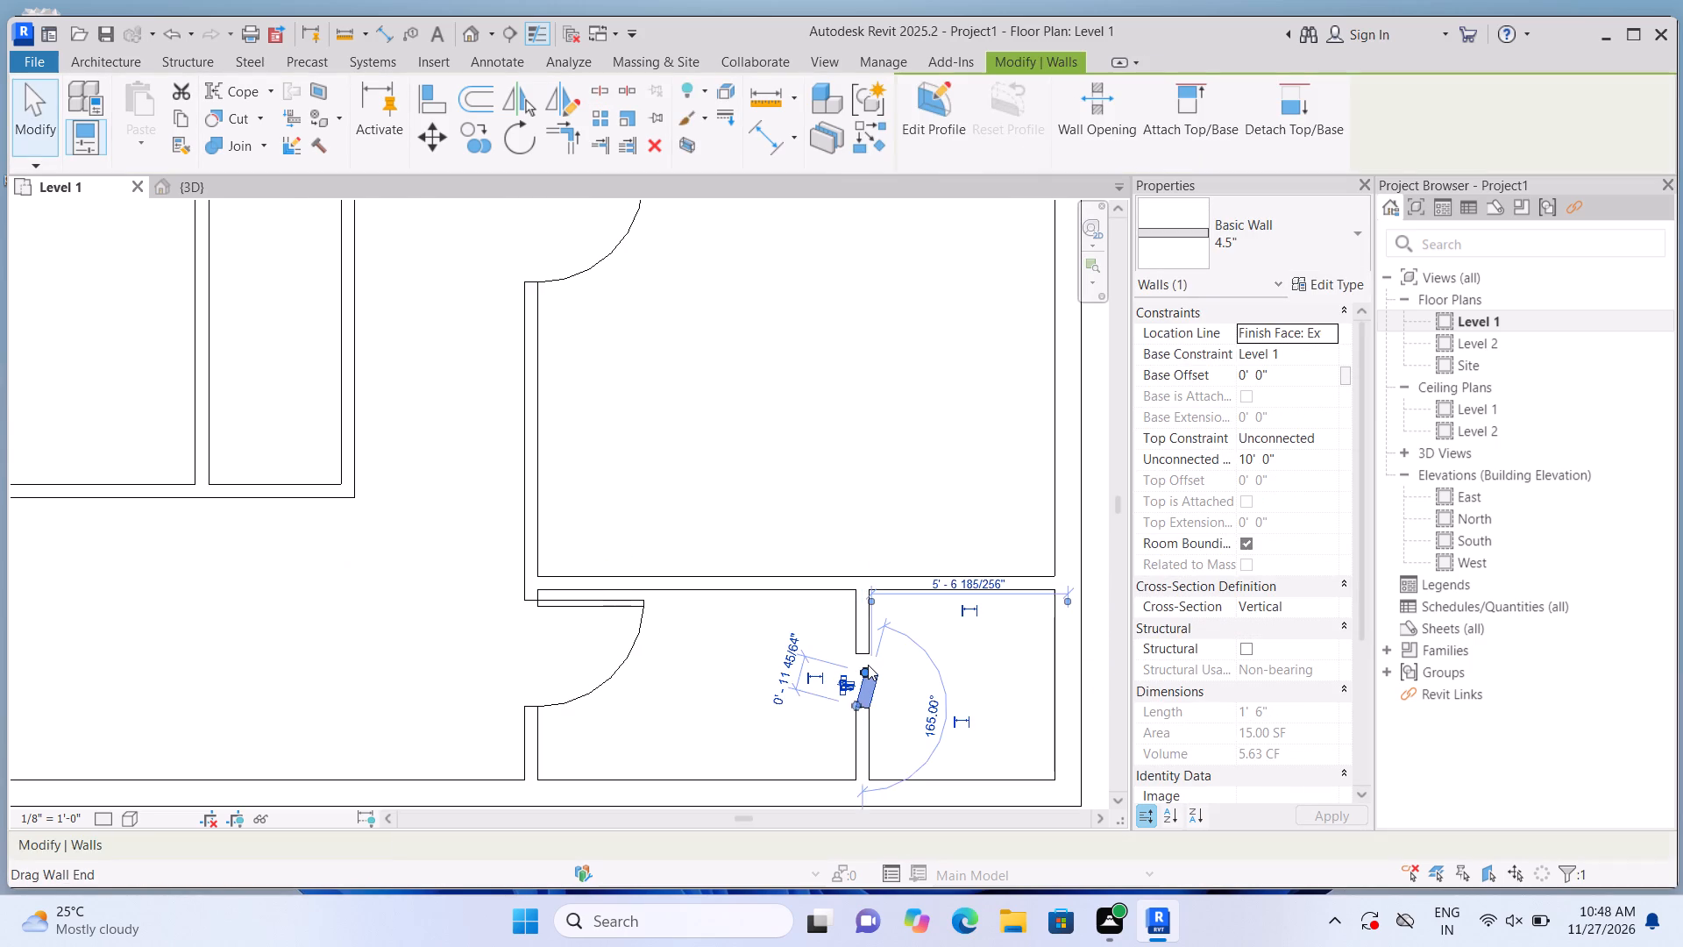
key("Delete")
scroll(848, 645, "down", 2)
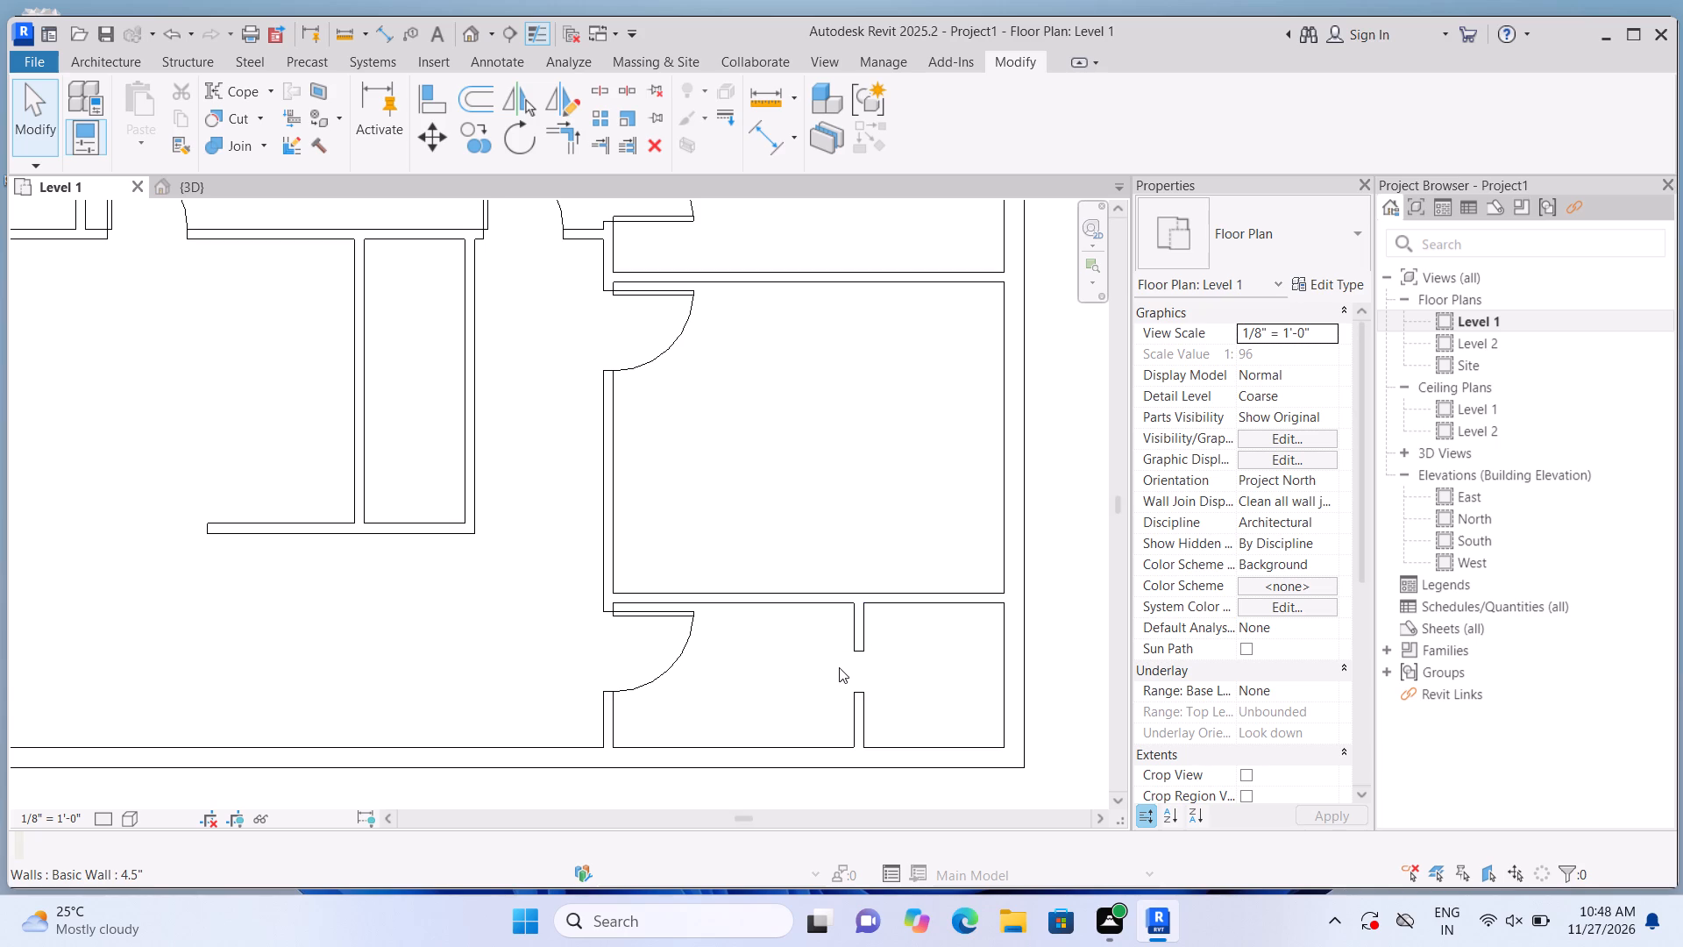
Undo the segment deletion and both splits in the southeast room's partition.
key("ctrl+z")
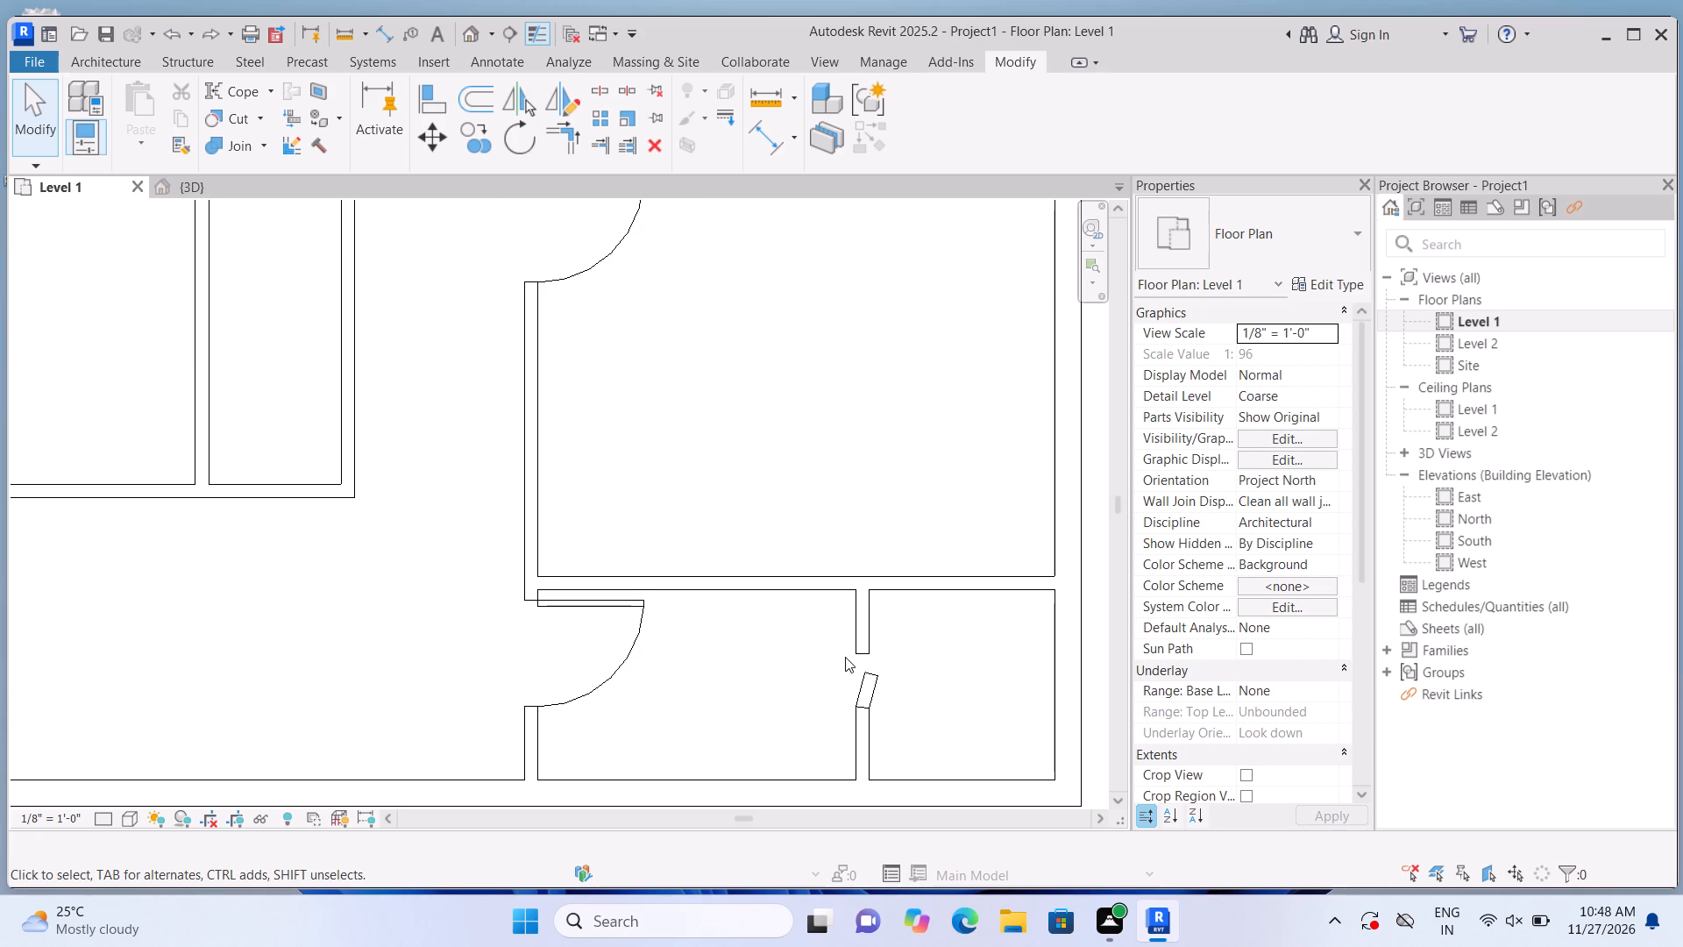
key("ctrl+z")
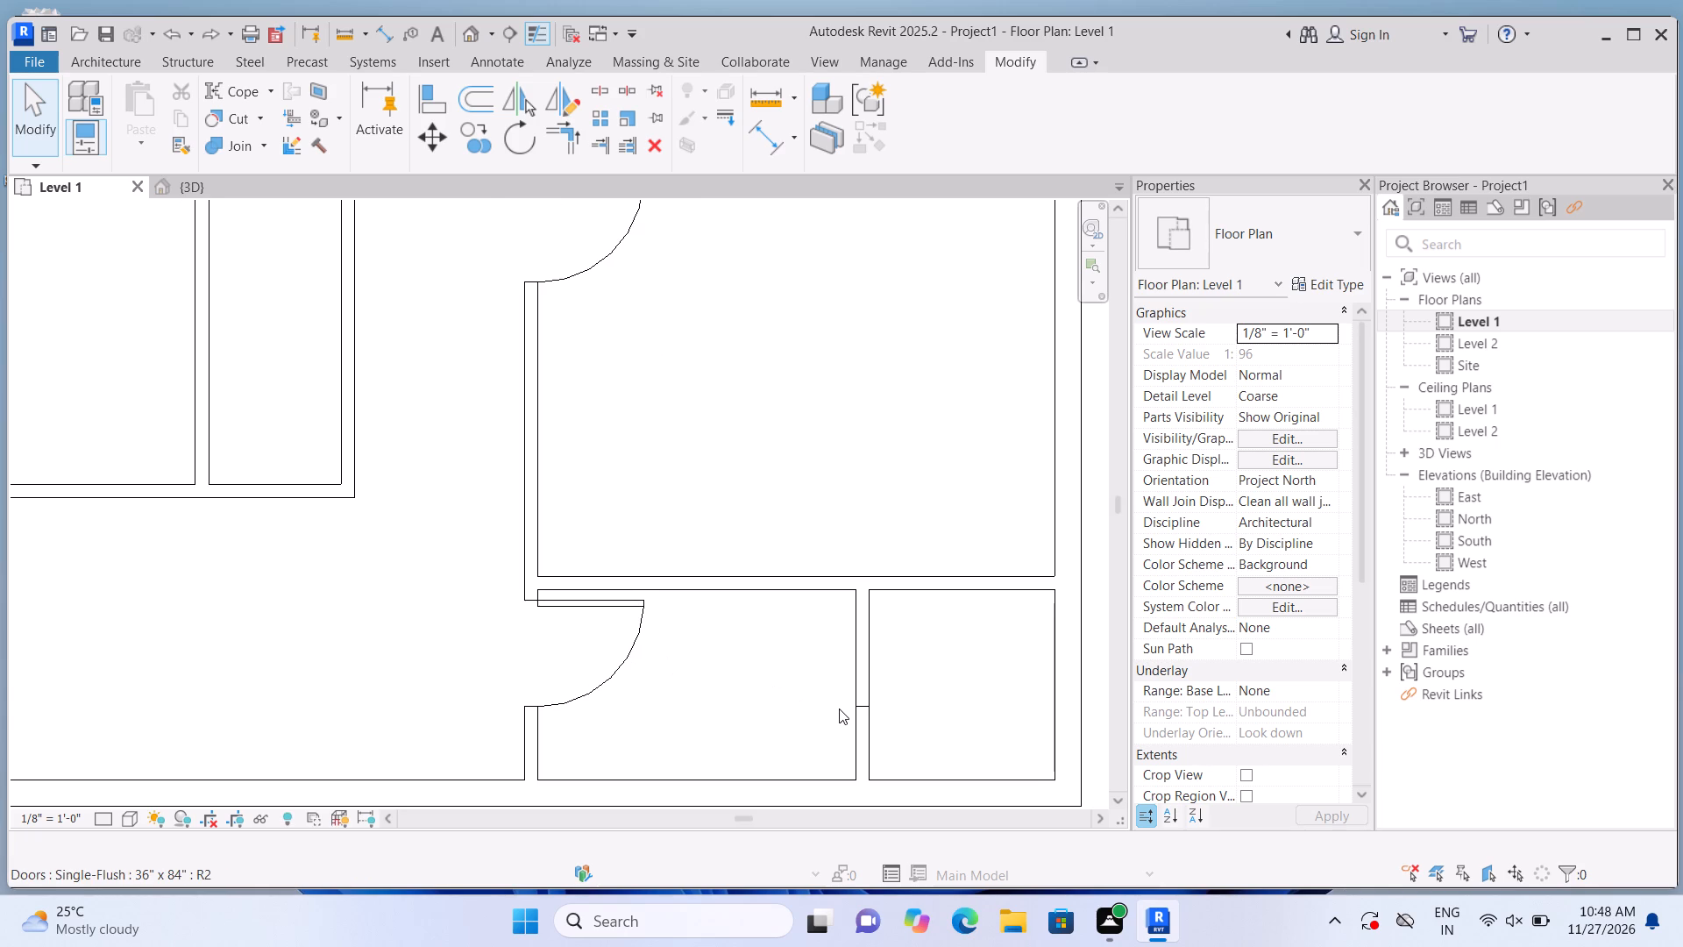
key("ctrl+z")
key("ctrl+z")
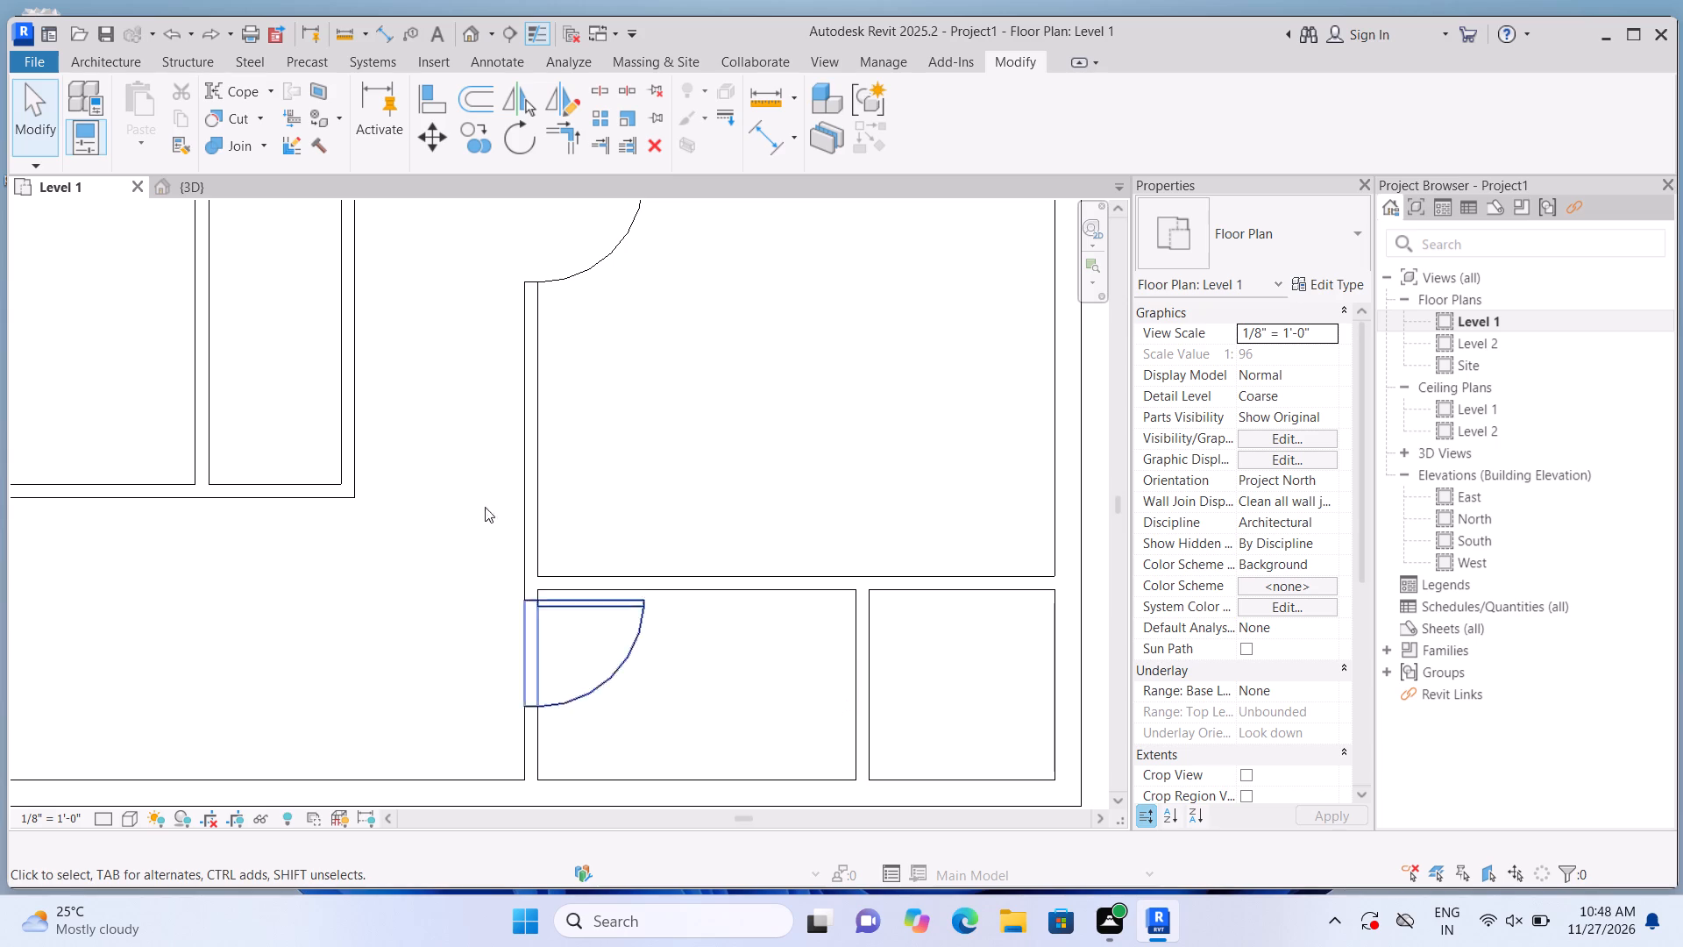
Draw a Curtain Wall 1 segment 2'-6" long along the southeast room's north-south partition, starting 1'-6" south of the north partition.
left_click(113, 61)
left_click(86, 103)
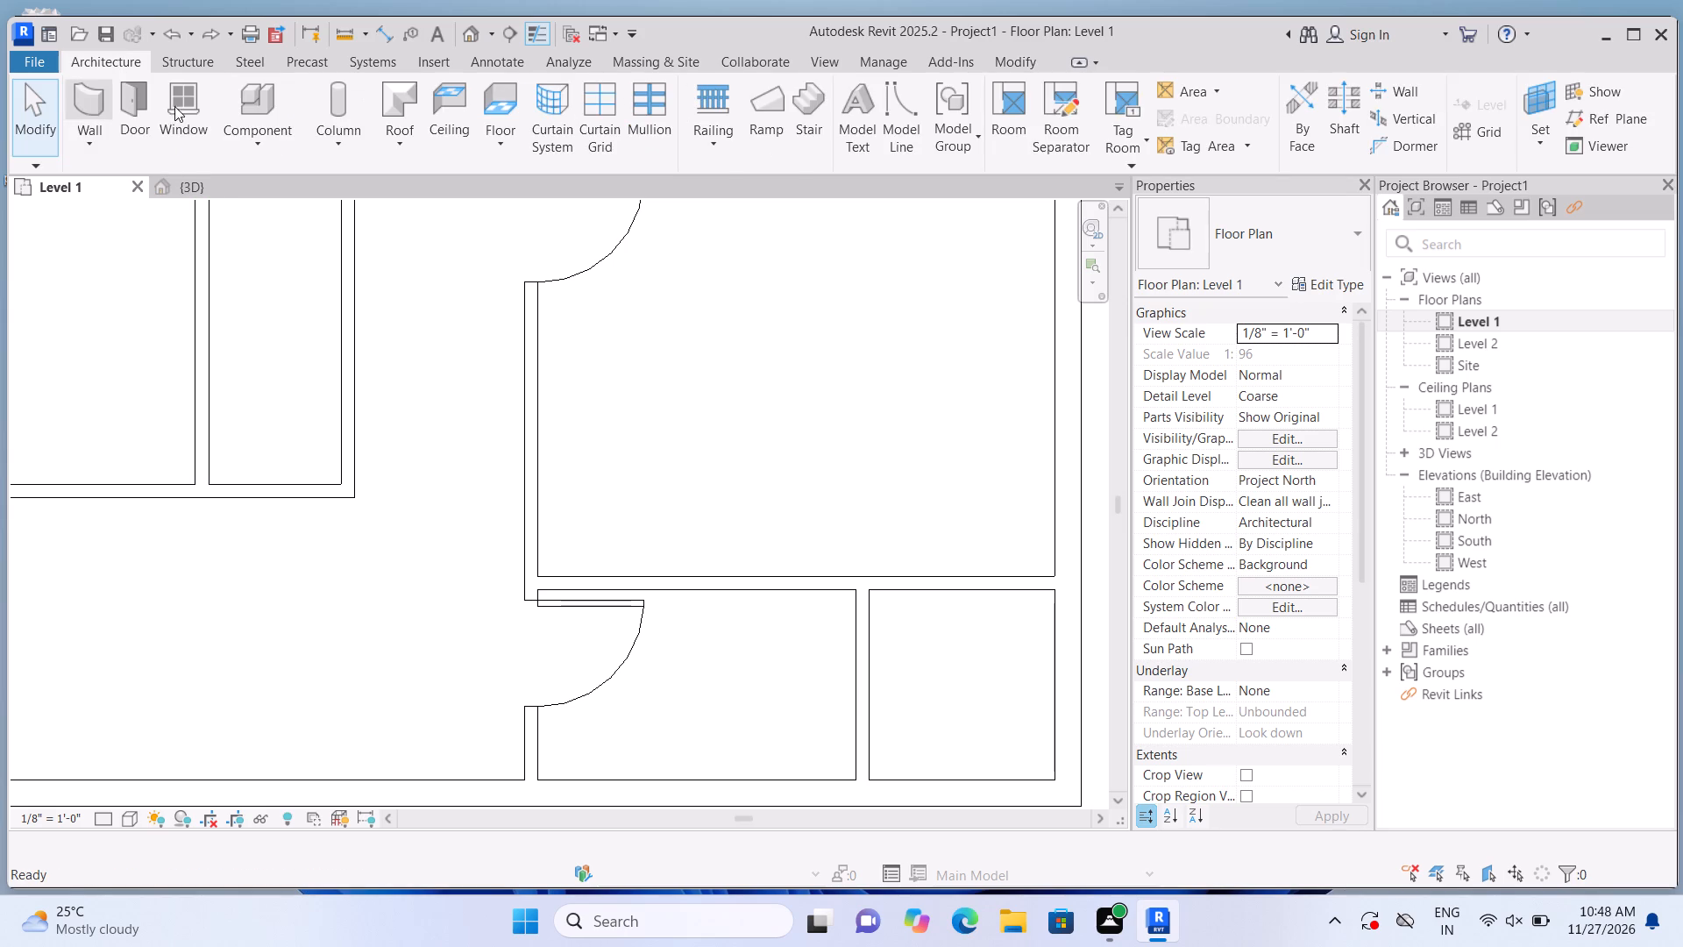
left_click(1326, 244)
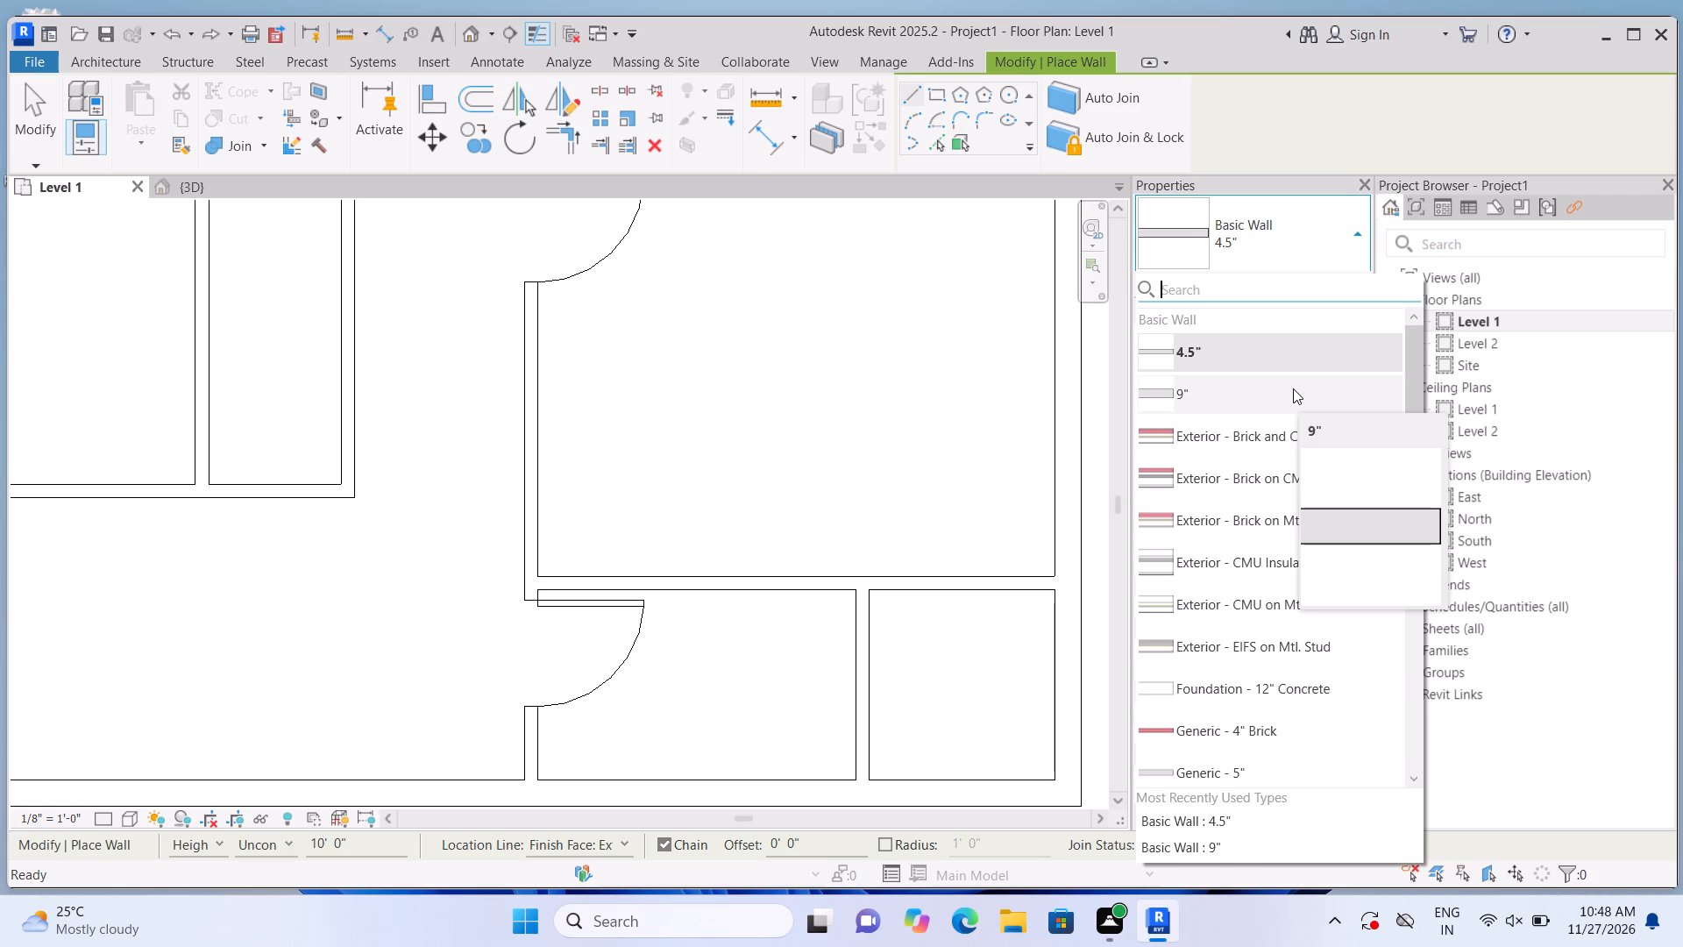
scroll(1322, 419, "down", 7)
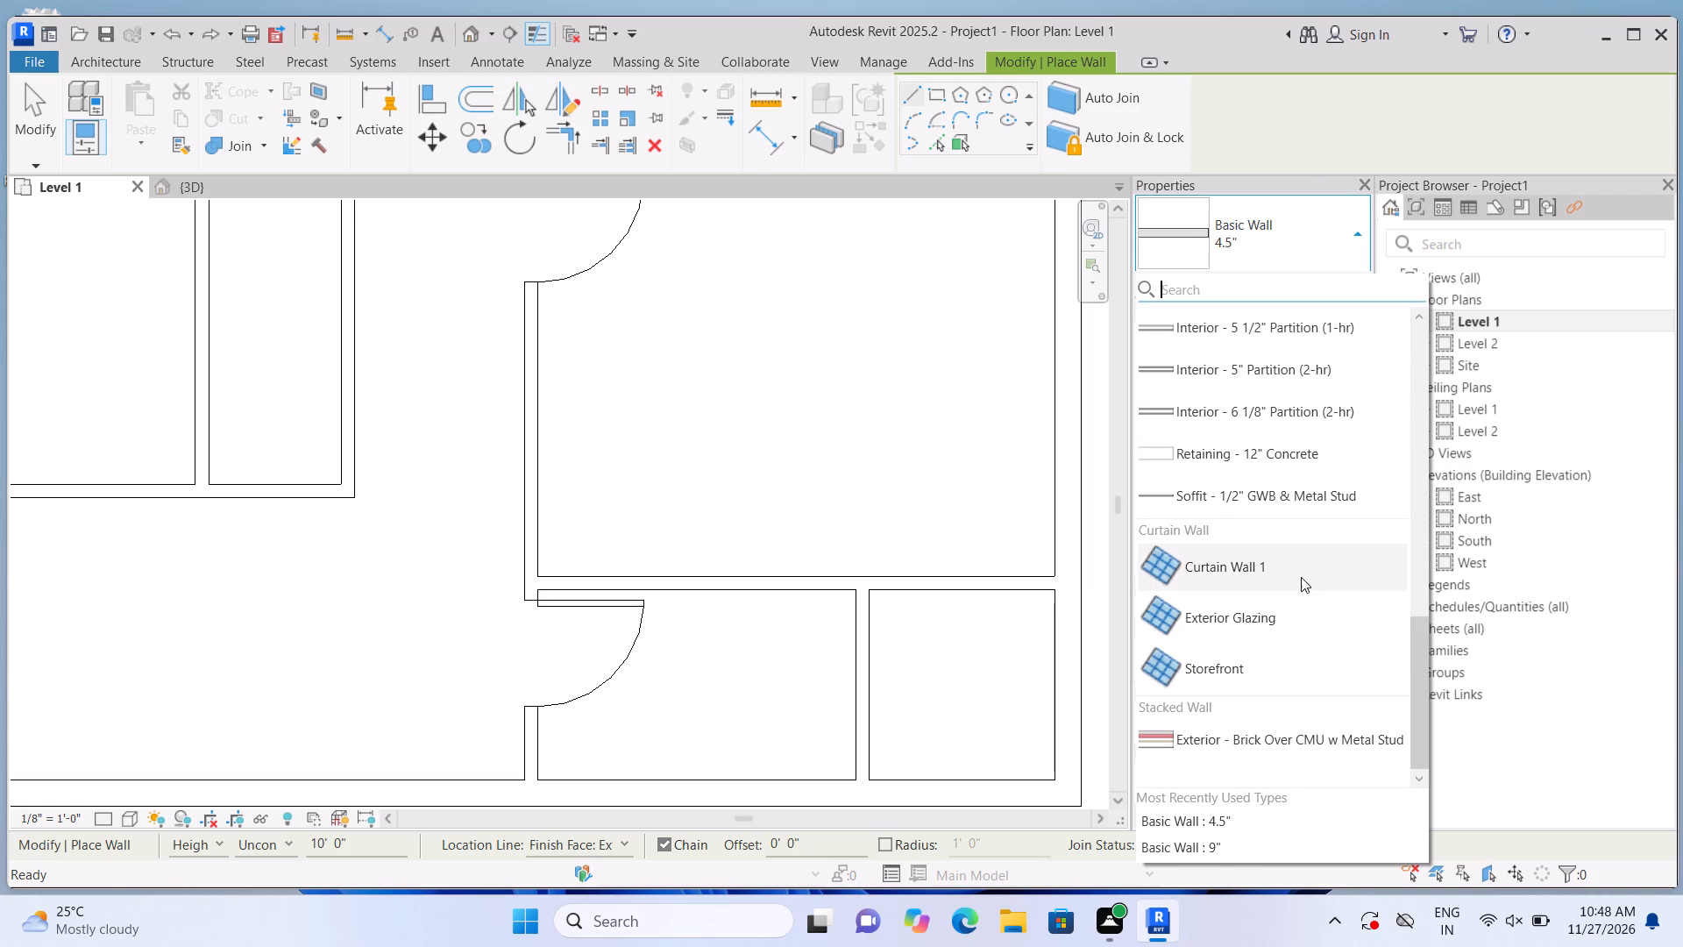
left_click(1296, 568)
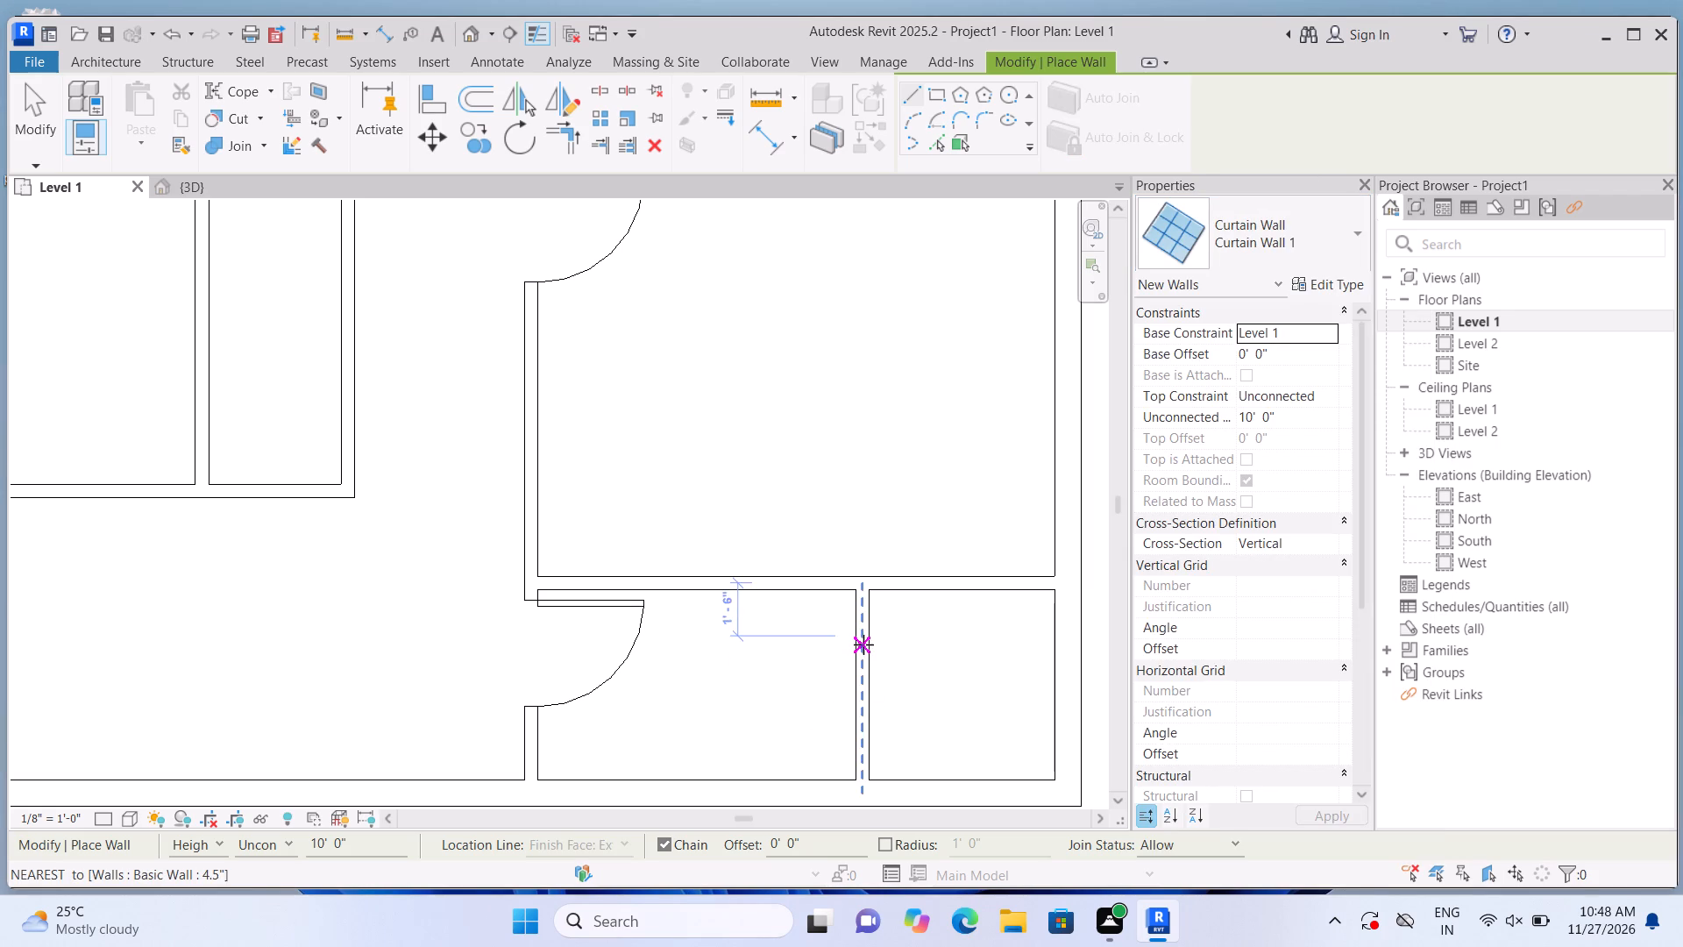
left_click(863, 644)
left_click(860, 729)
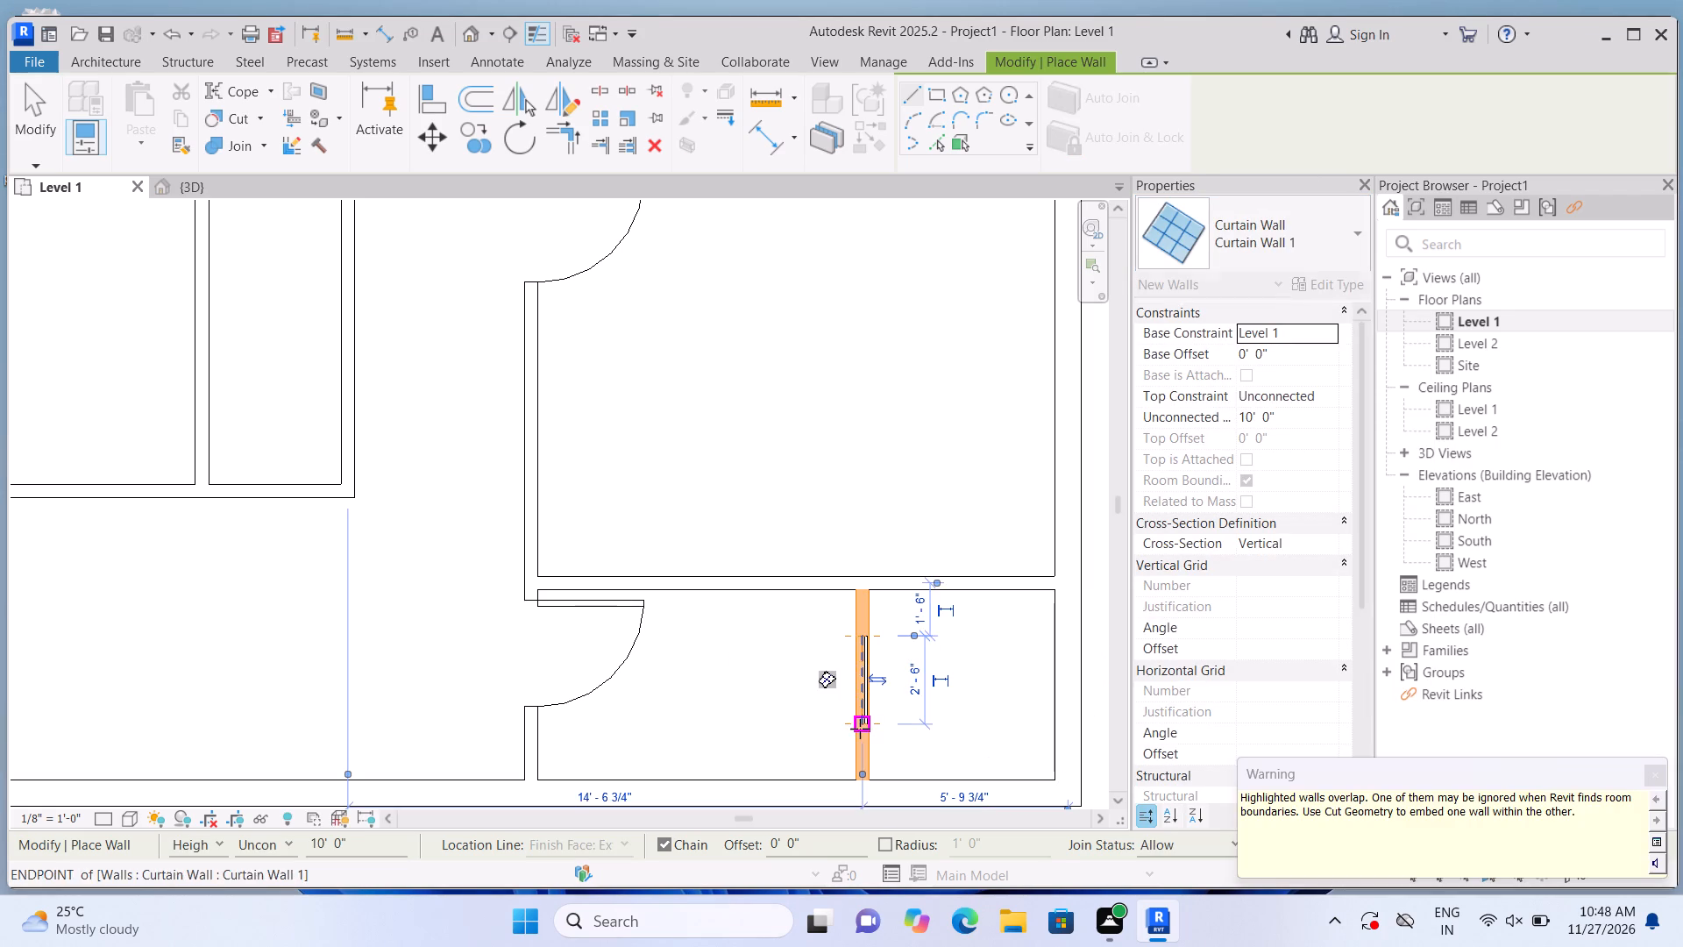
Cut the southeast room's 4.5" partition with the overlapping curtain wall using Cut Geometry to embed it.
left_click(257, 111)
left_click(270, 139)
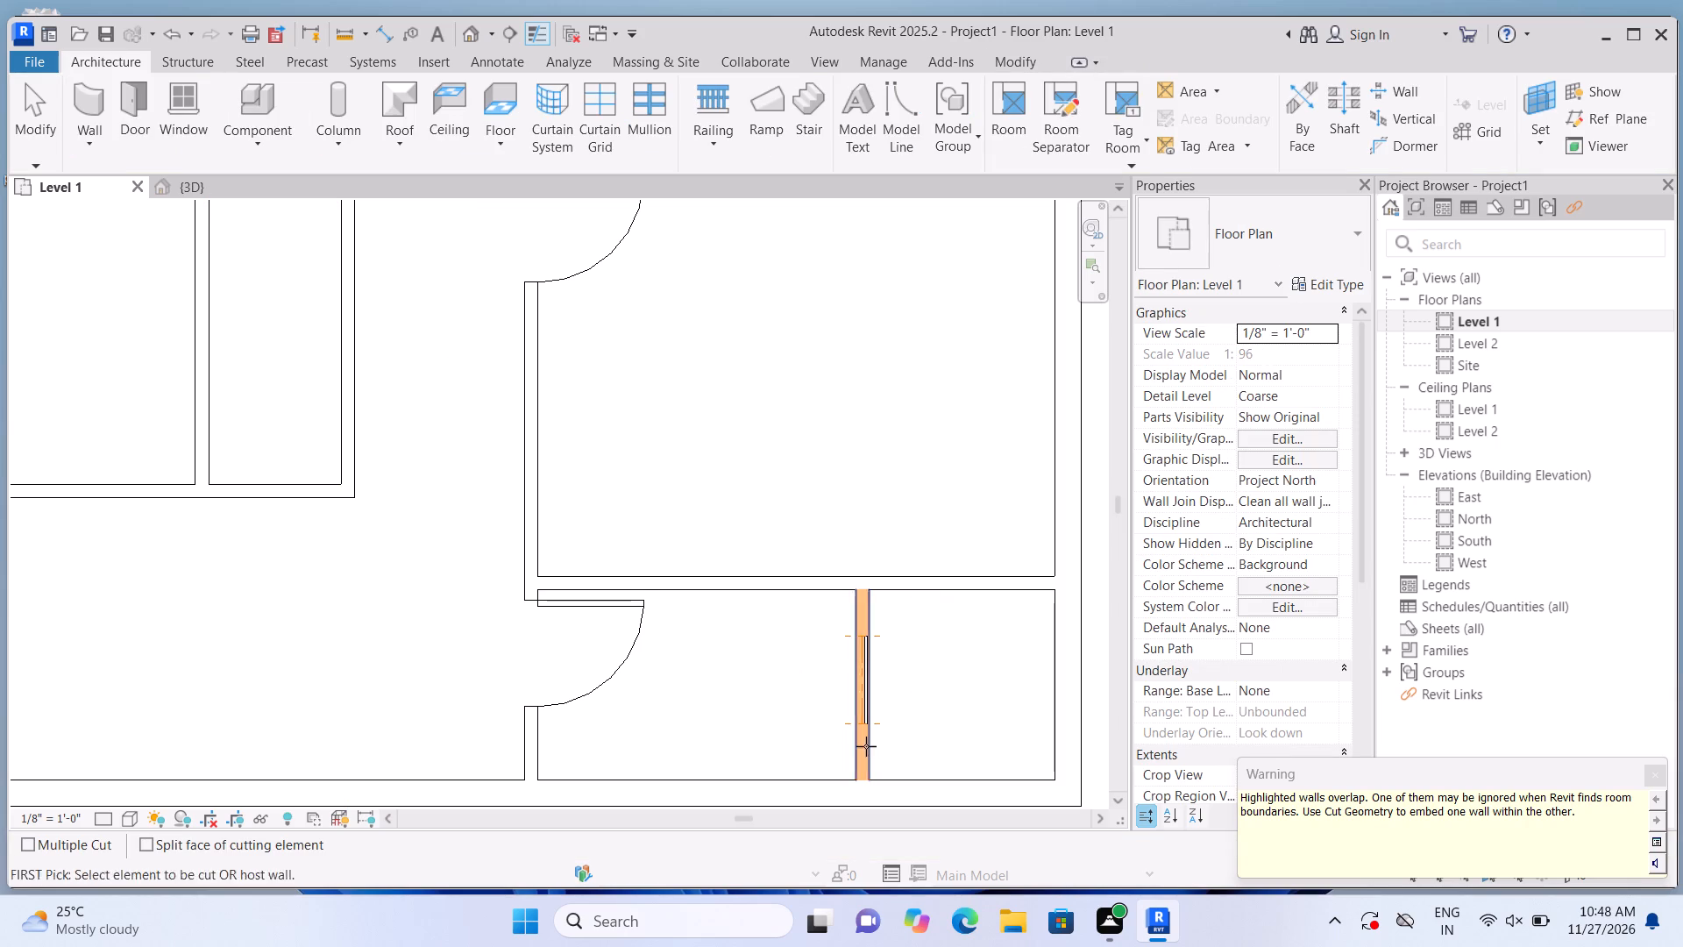
left_click(856, 755)
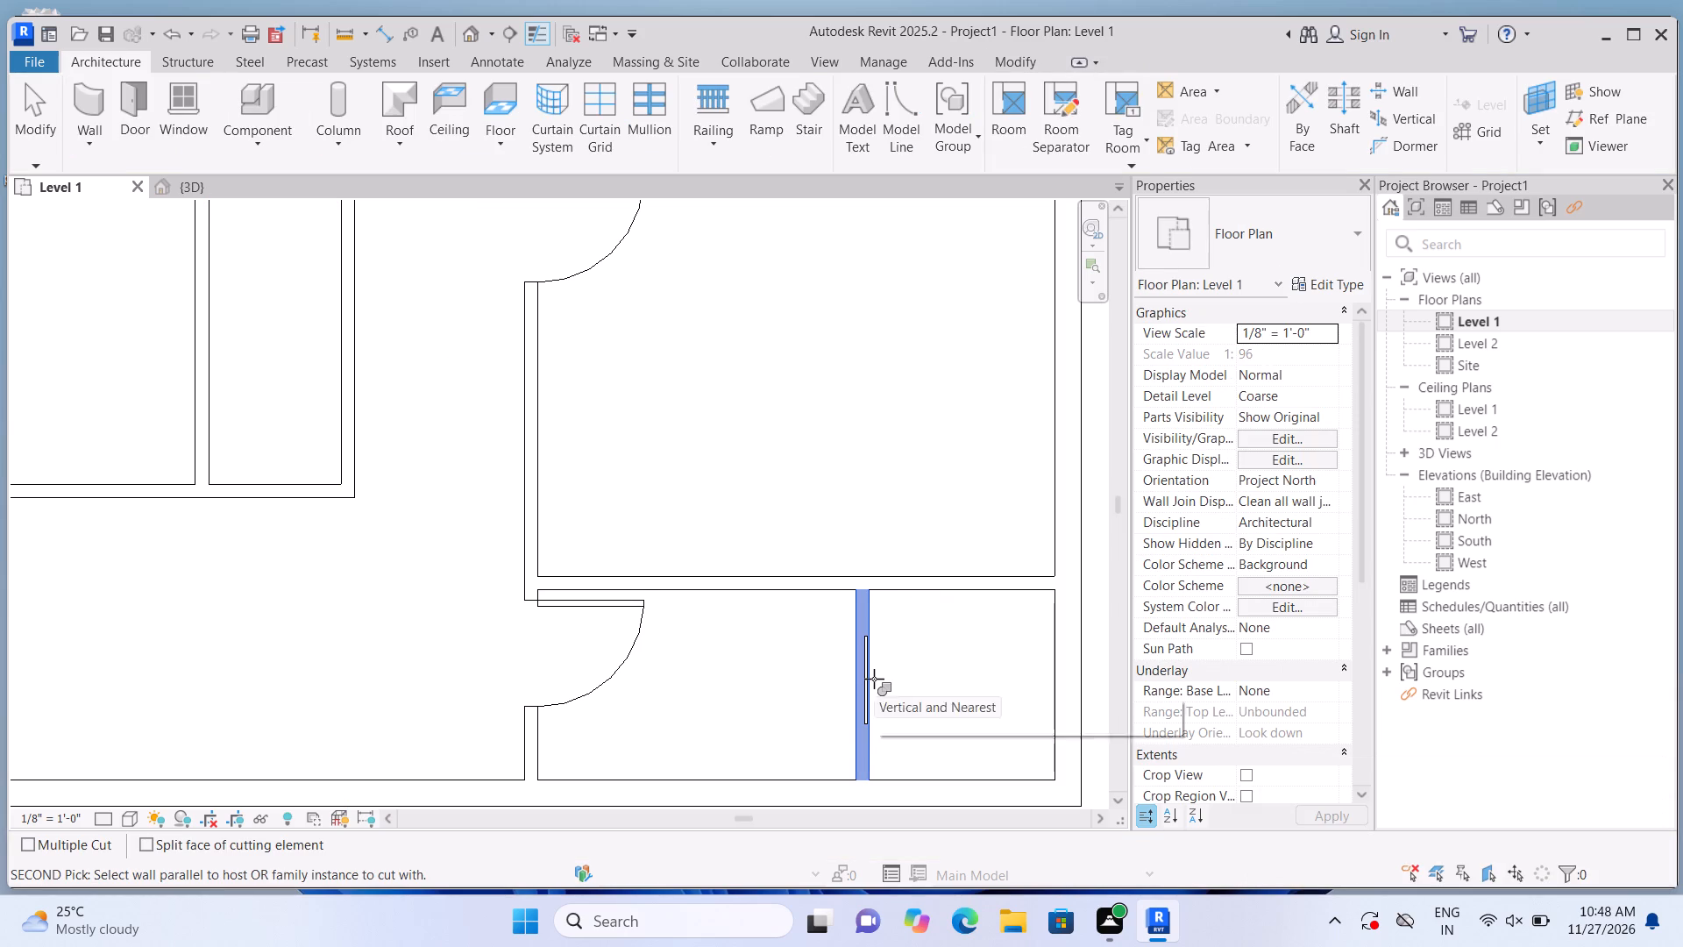
left_click(861, 665)
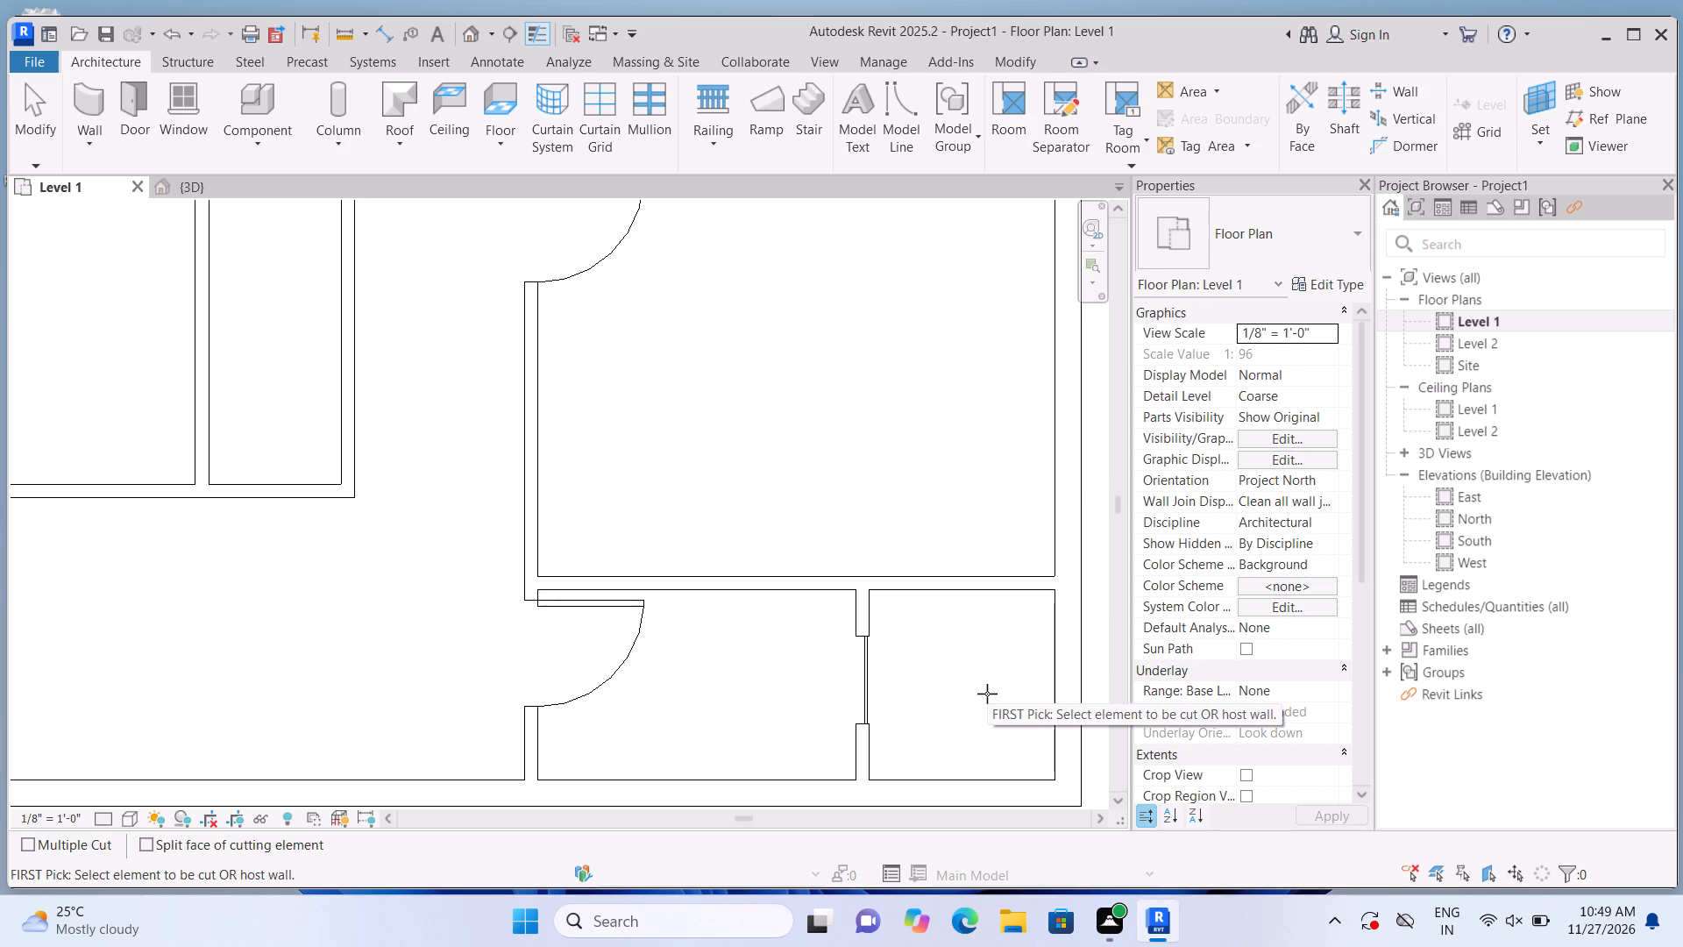
Examine the whole building layout in plan and in 3D, including the embedded curtain wall, and return to the Level 1 plan.
scroll(979, 669, "down", 1)
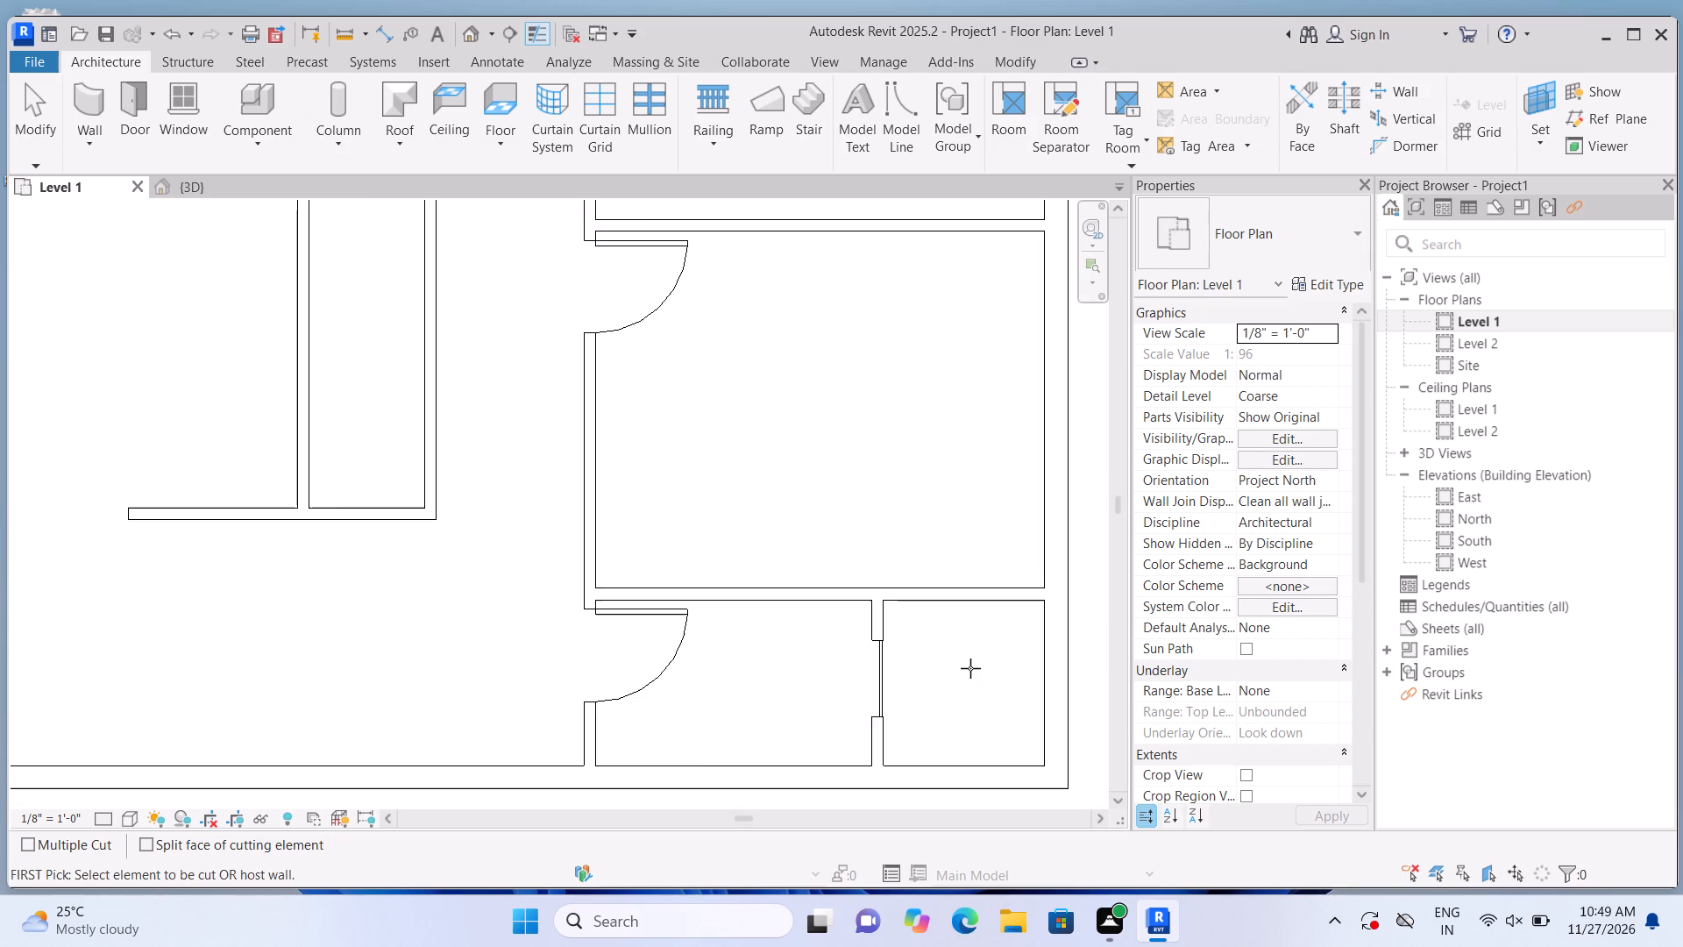
scroll(970, 668, "down", 4)
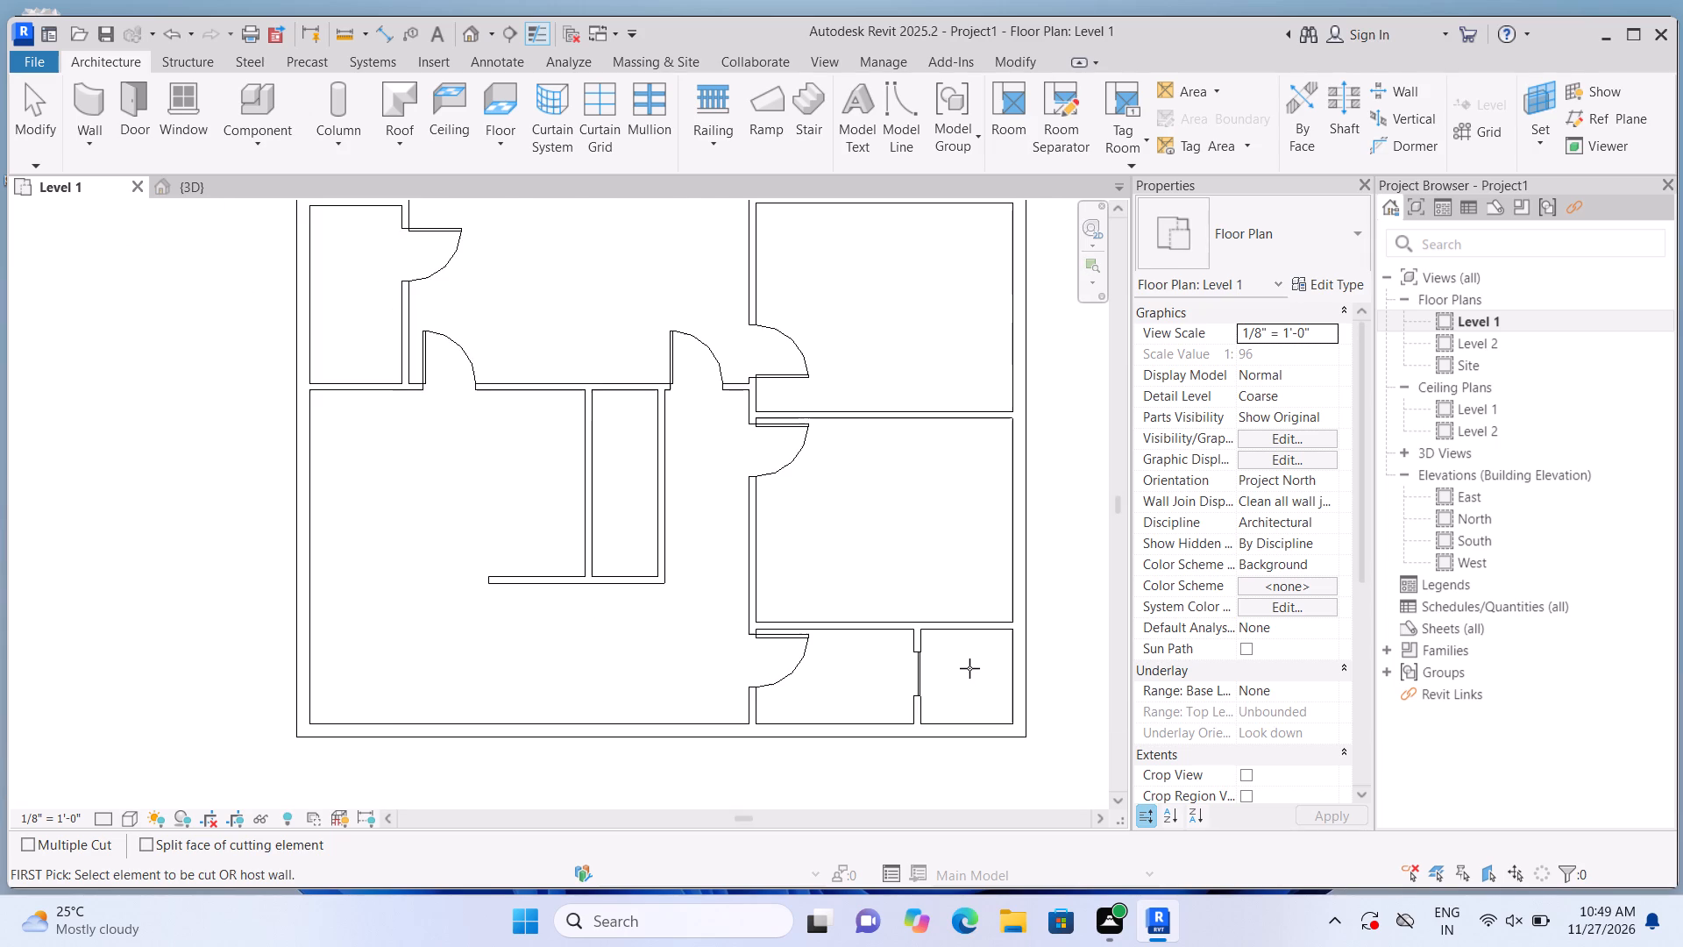
scroll(969, 680, "down", 4)
scroll(943, 463, "up", 1)
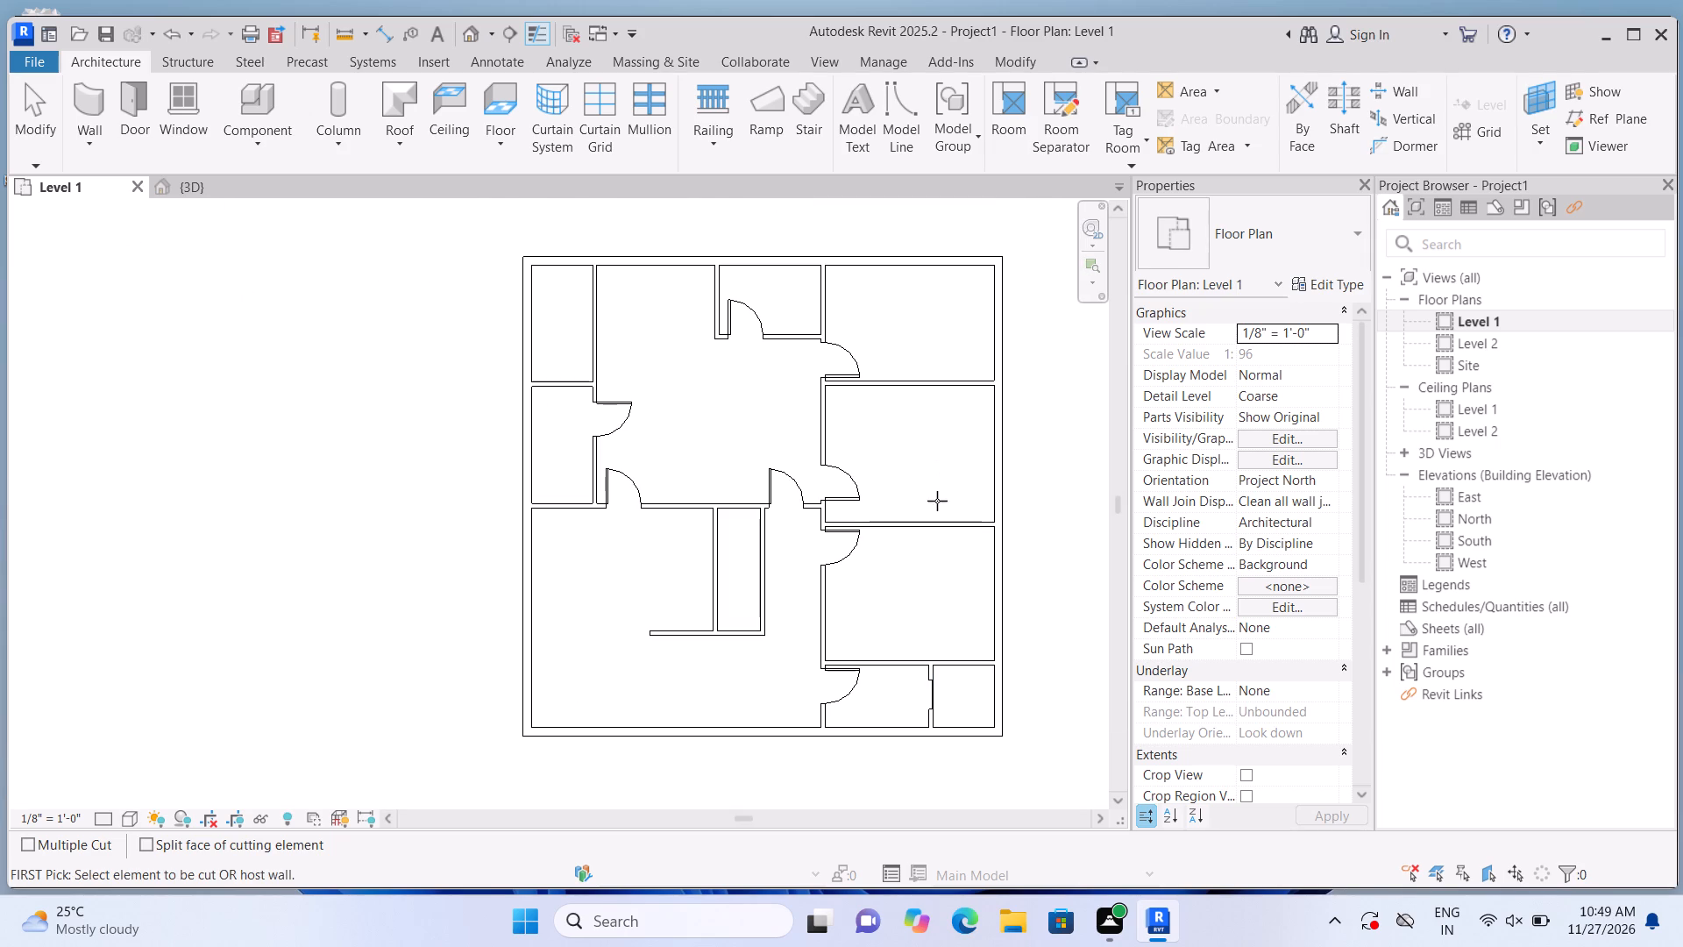
scroll(797, 716, "up", 2)
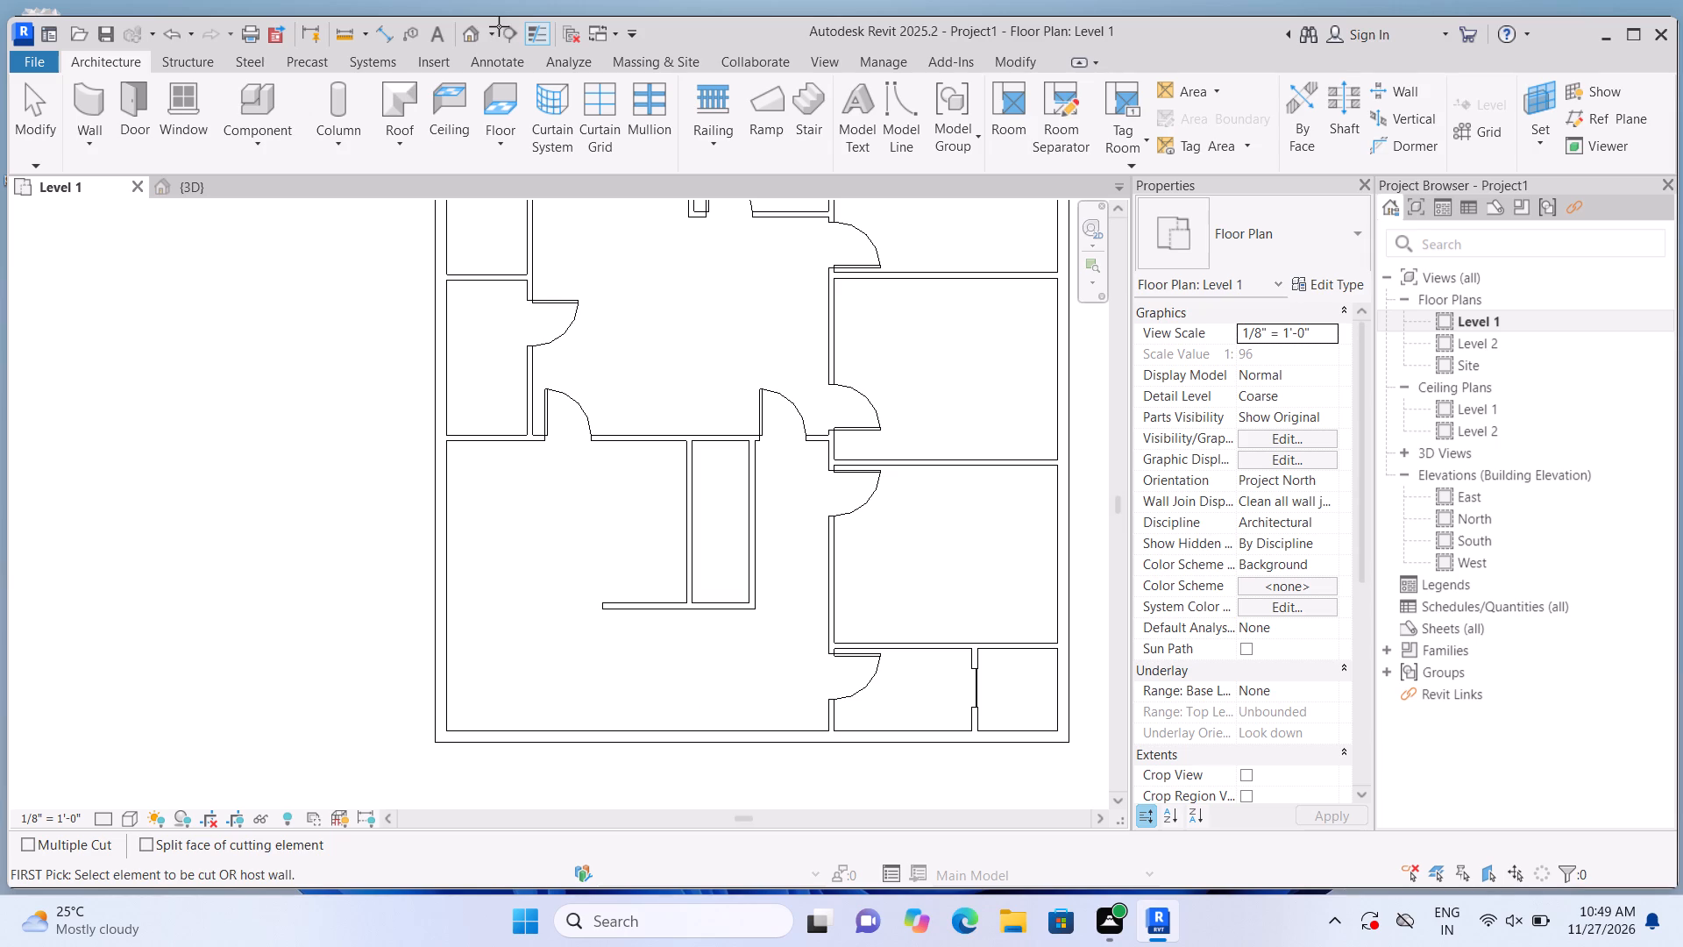
left_click(473, 34)
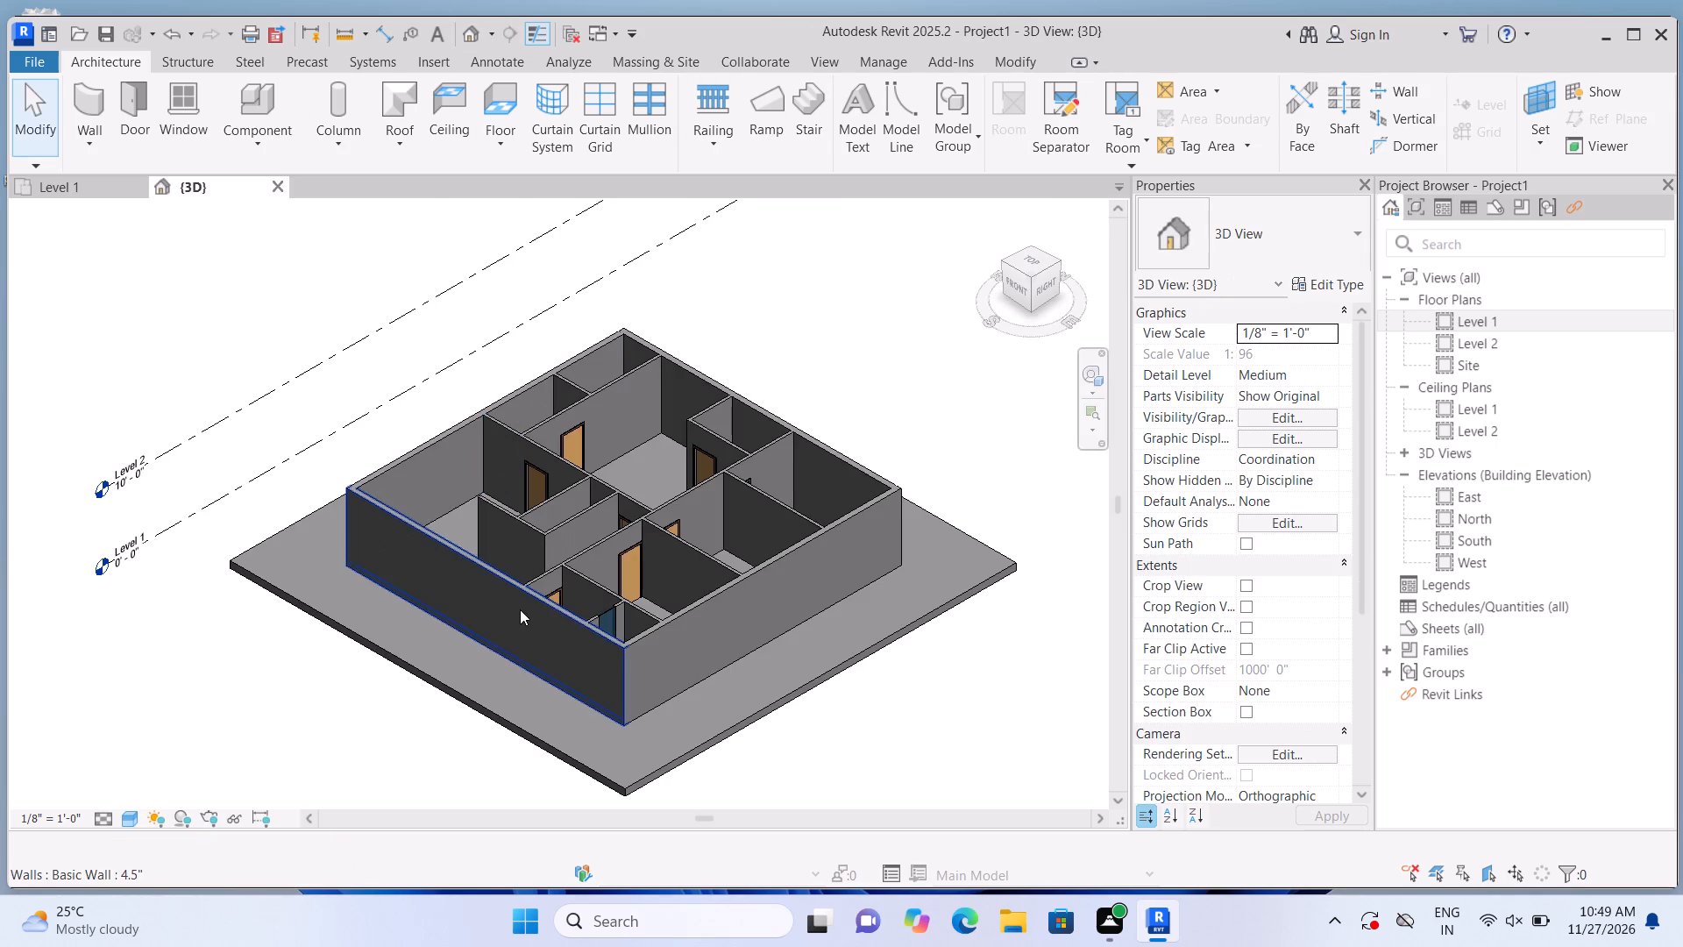
scroll(493, 679, "up", 5)
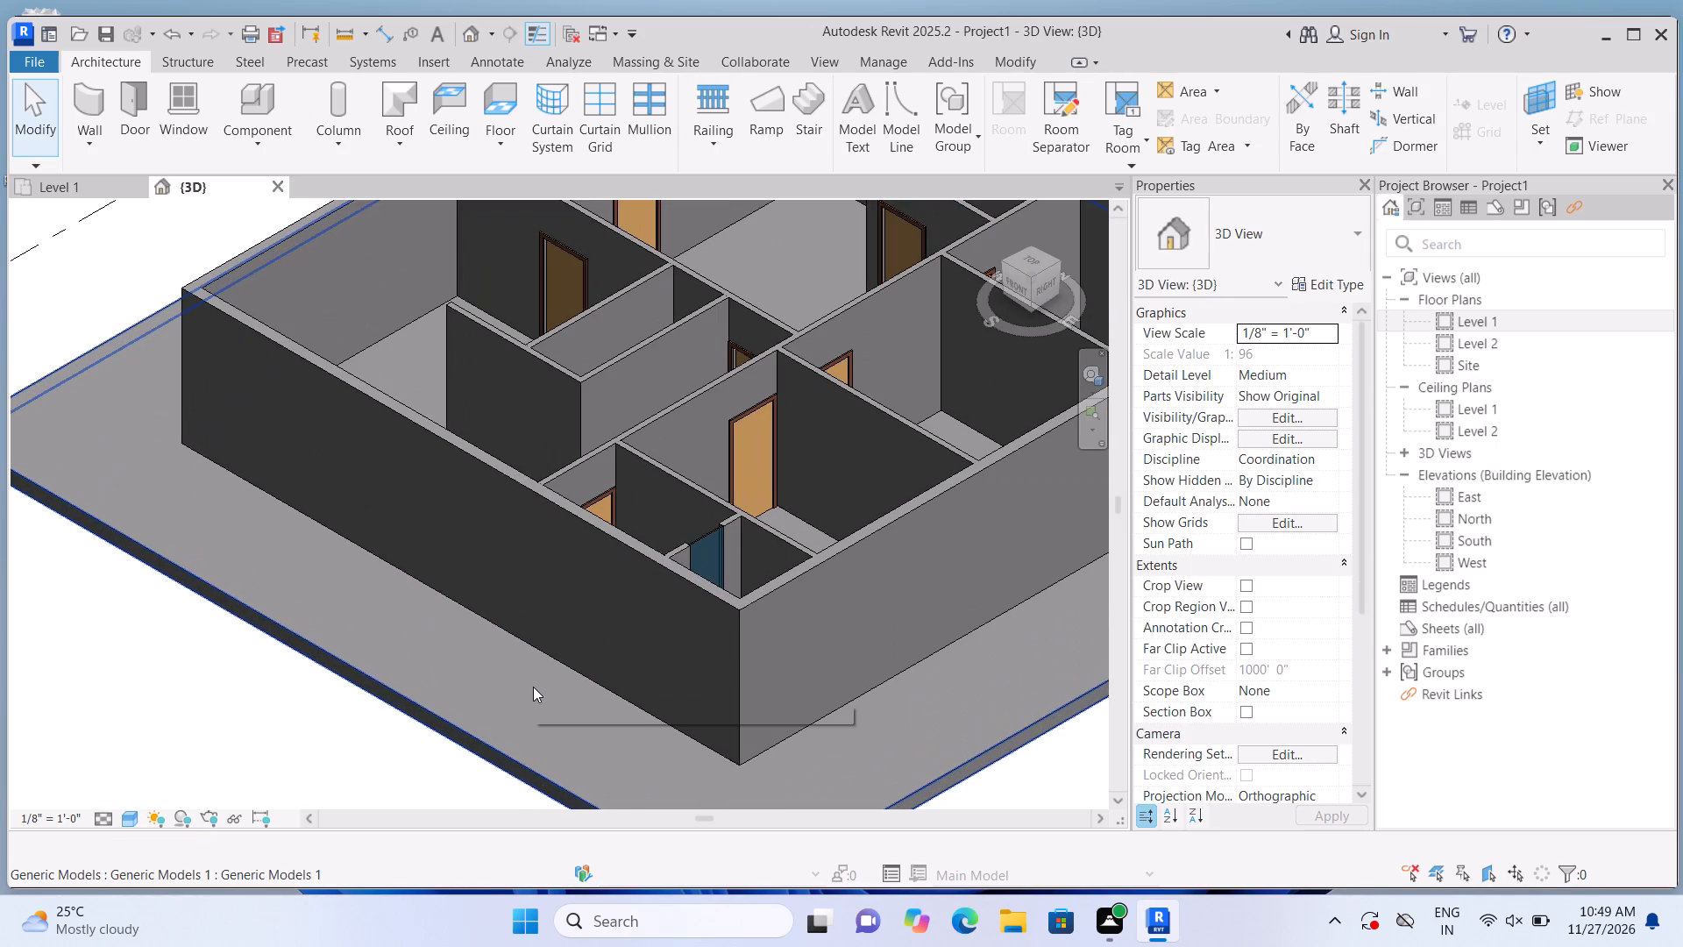
scroll(536, 686, "down", 5)
scroll(475, 545, "up", 2)
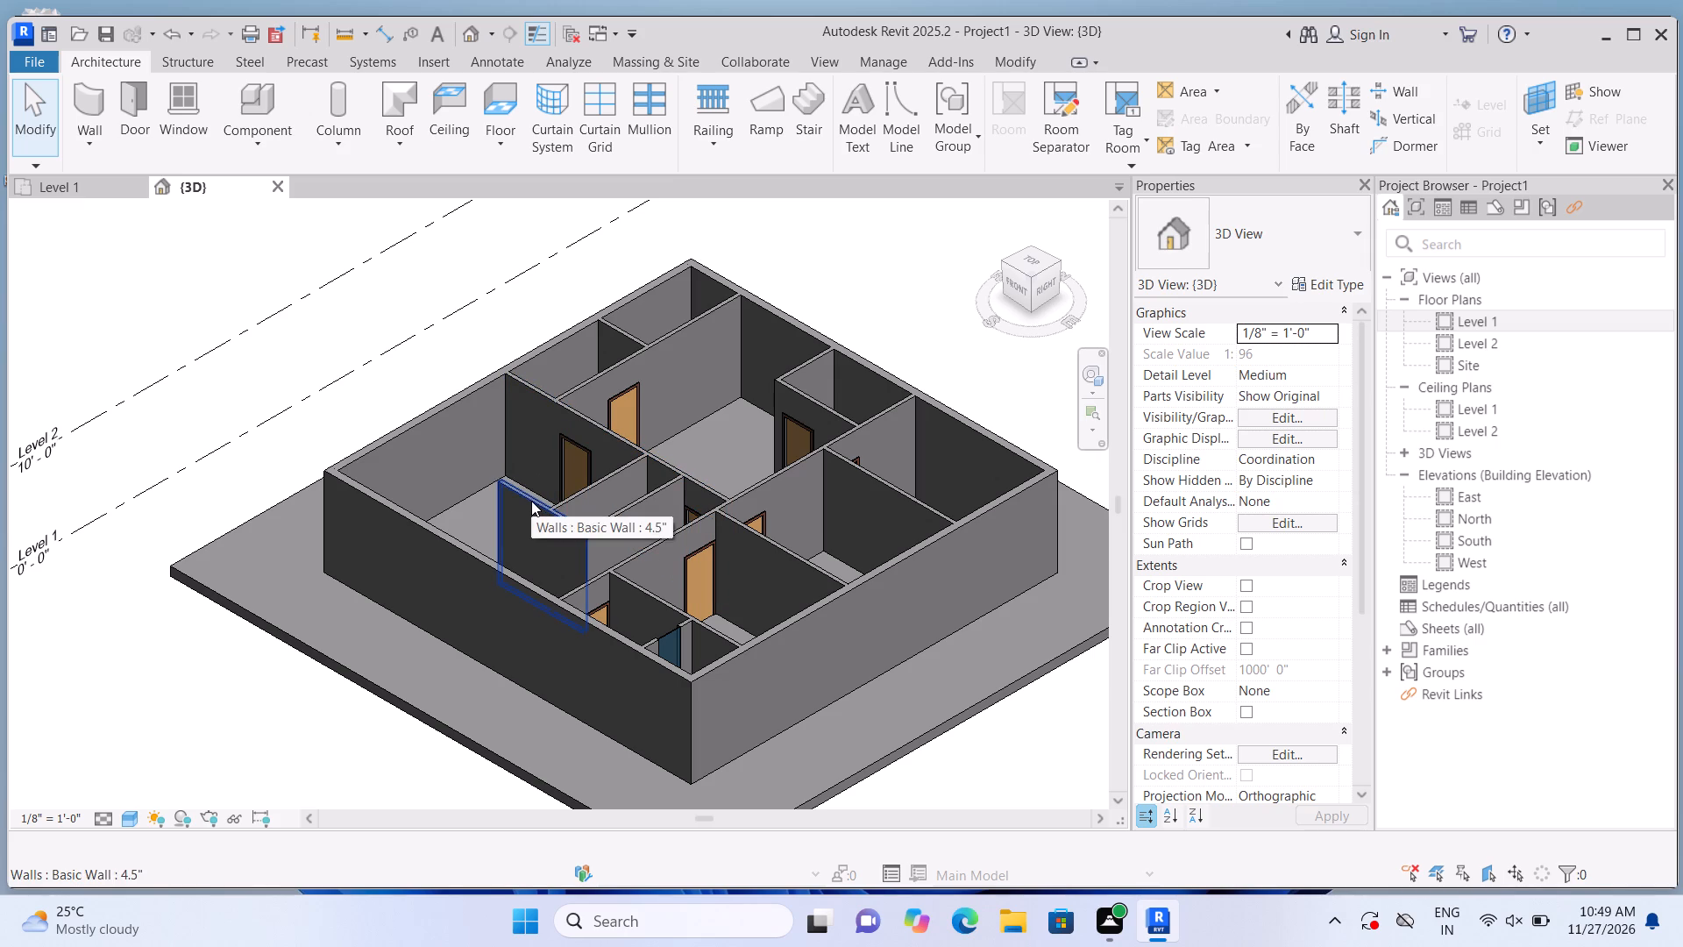
triple_click(1447, 317)
scroll(797, 502, "down", 1)
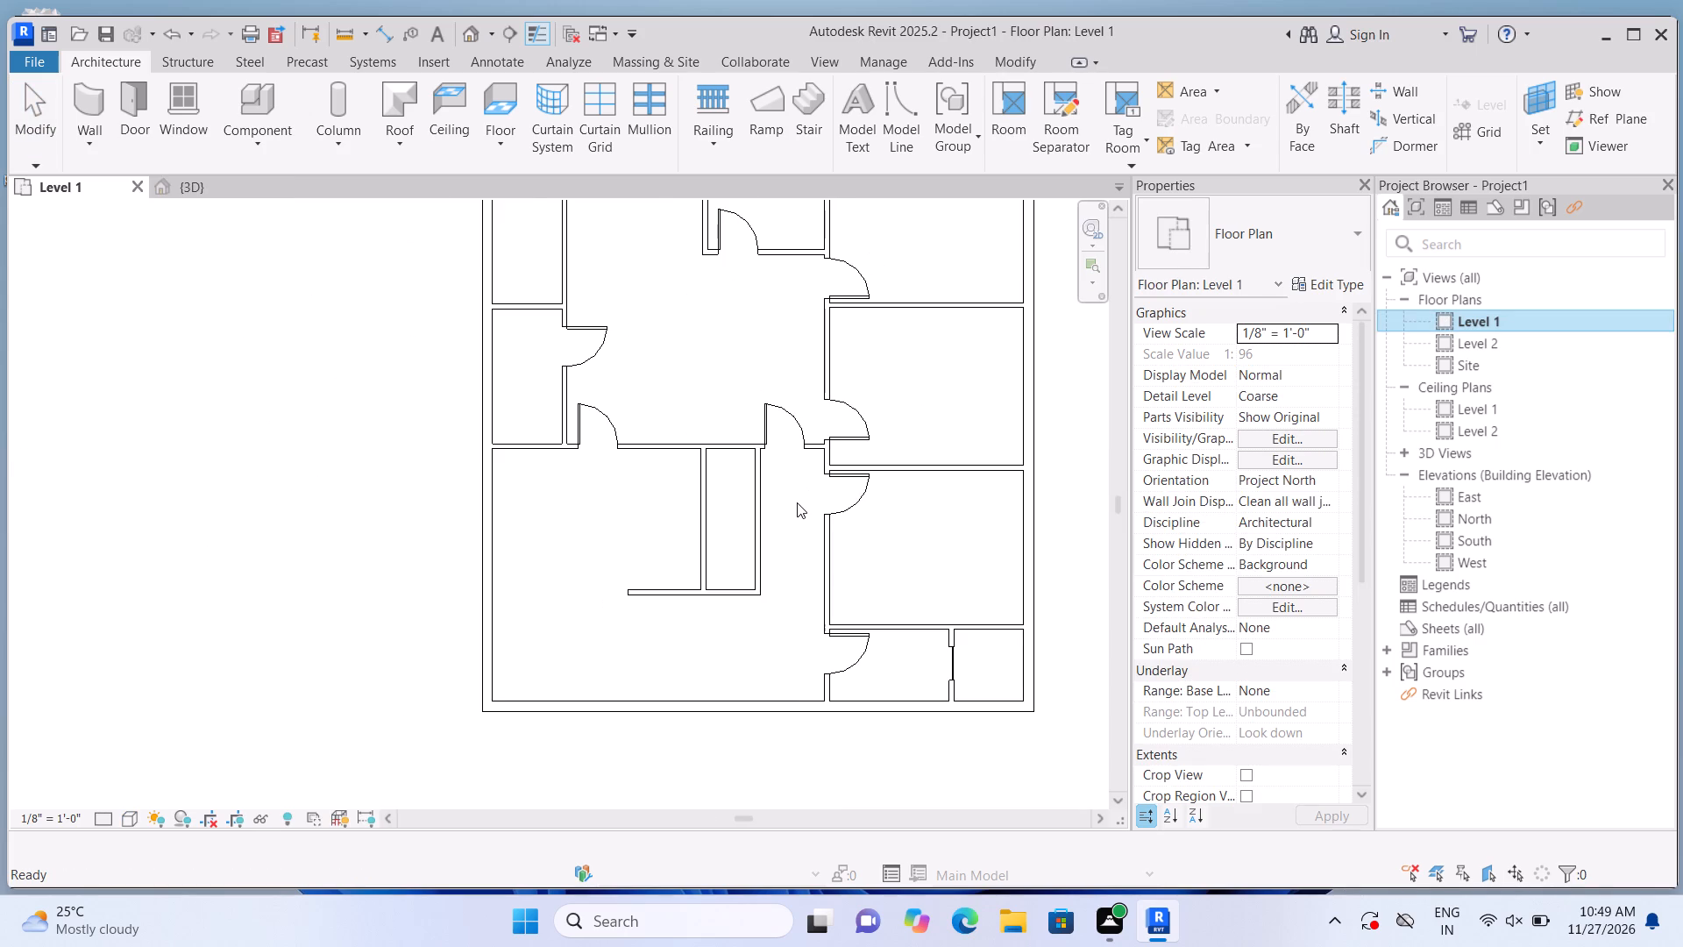
scroll(775, 518, "down", 3)
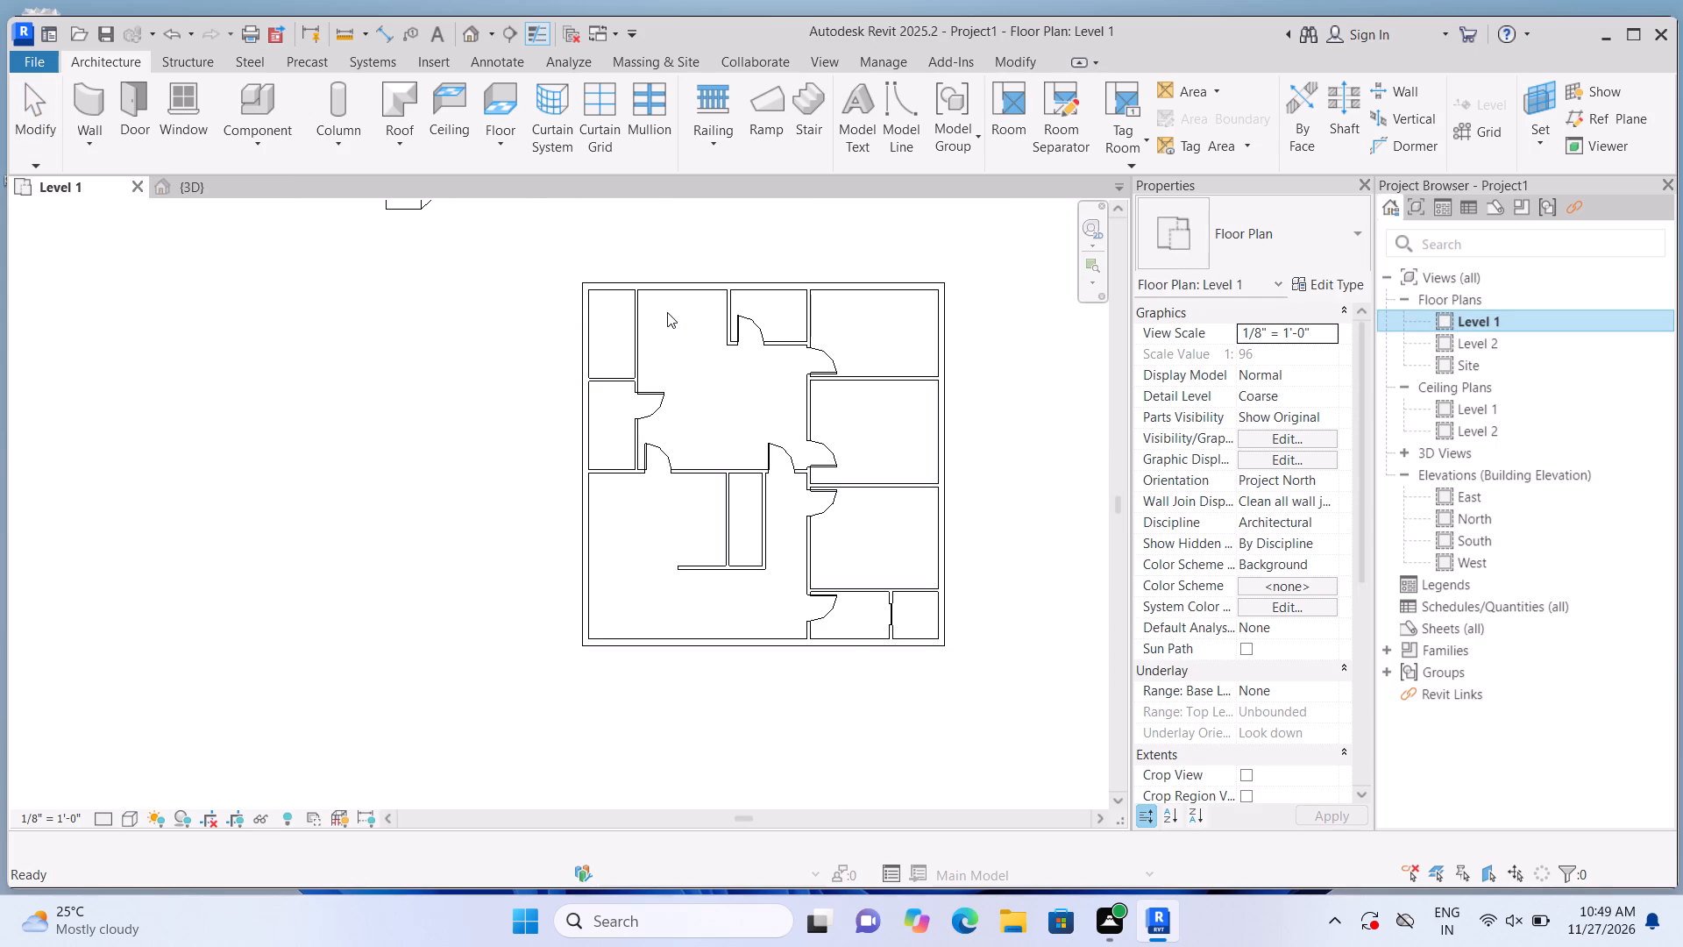
scroll(667, 312, "up", 1)
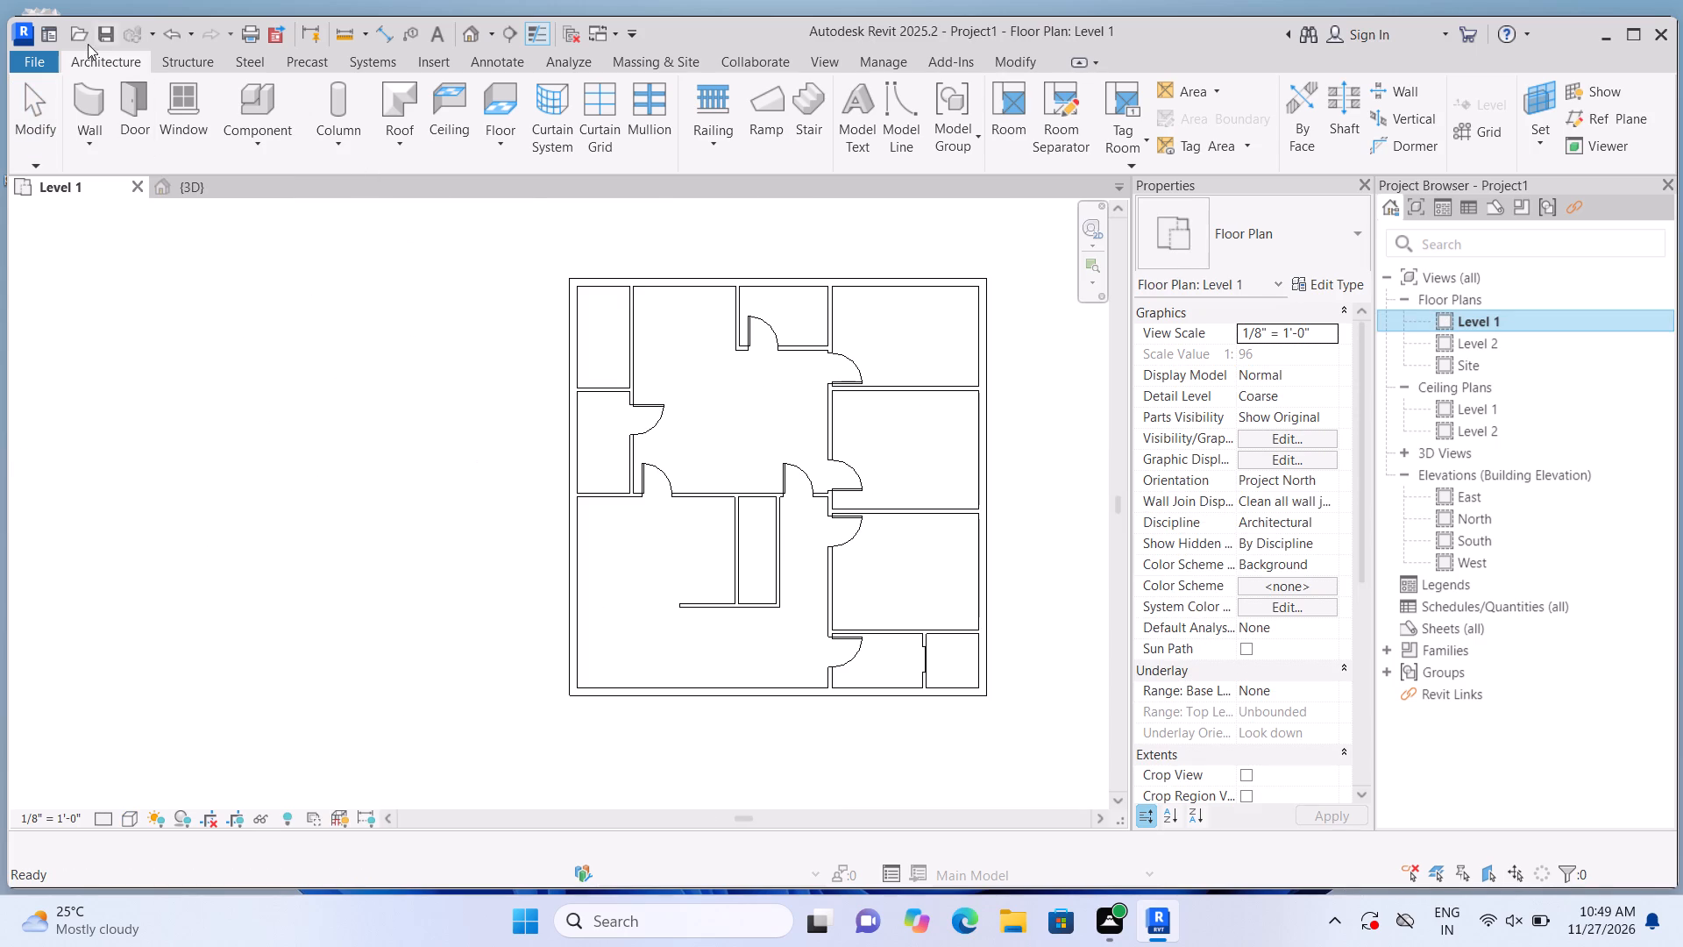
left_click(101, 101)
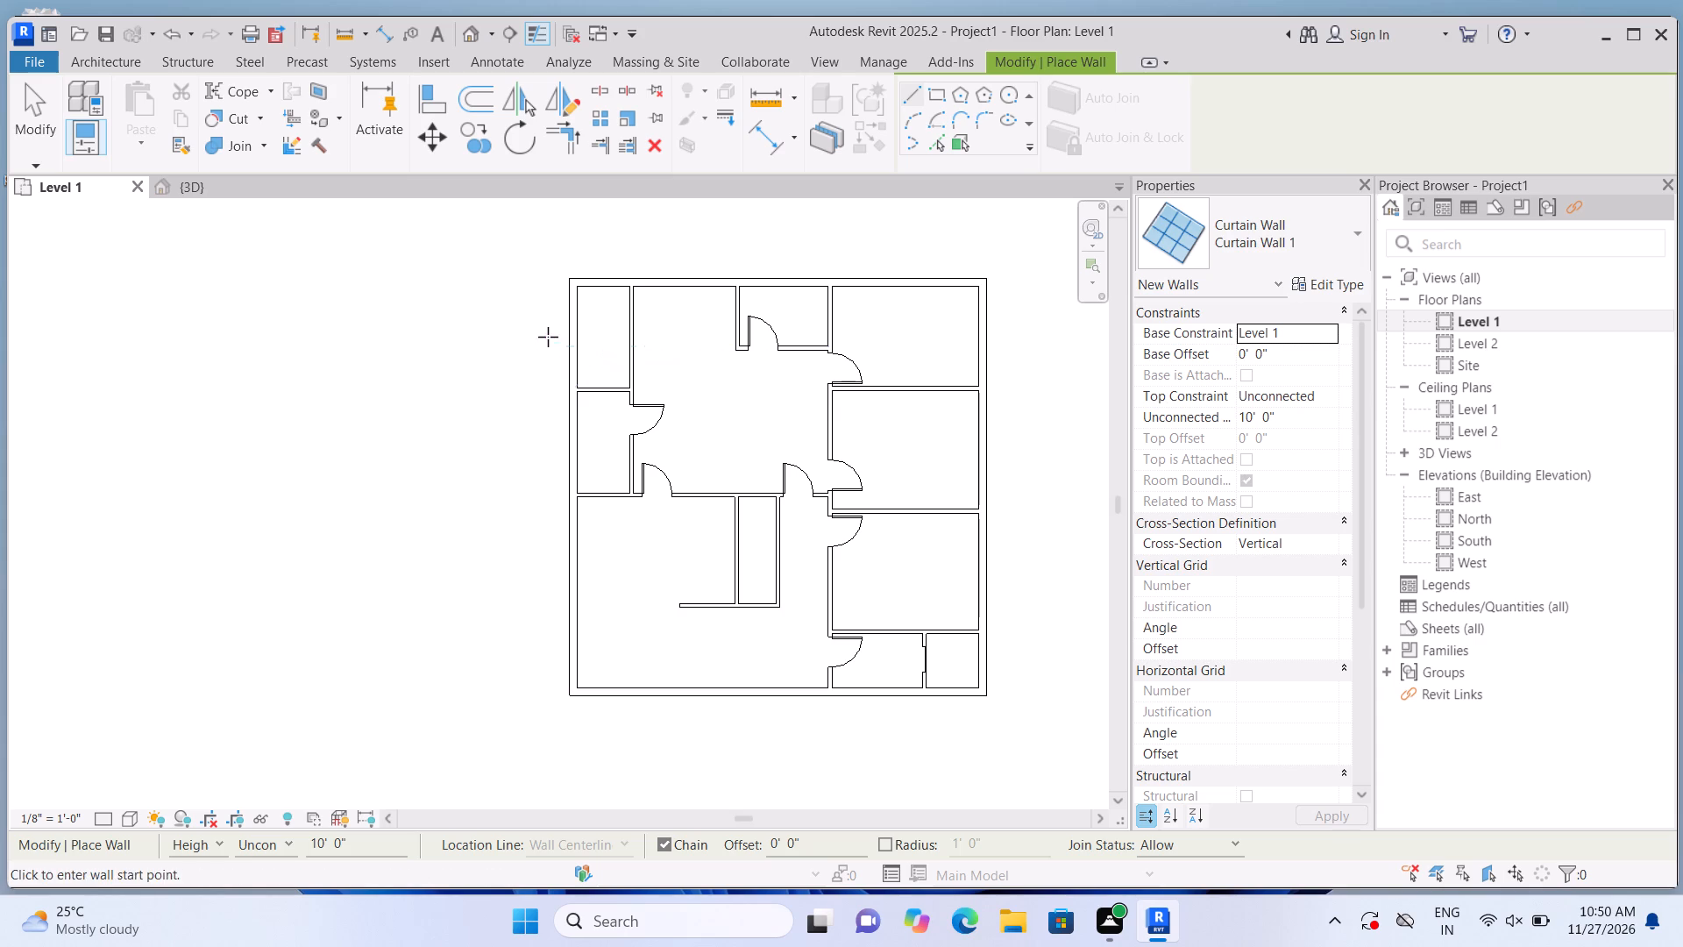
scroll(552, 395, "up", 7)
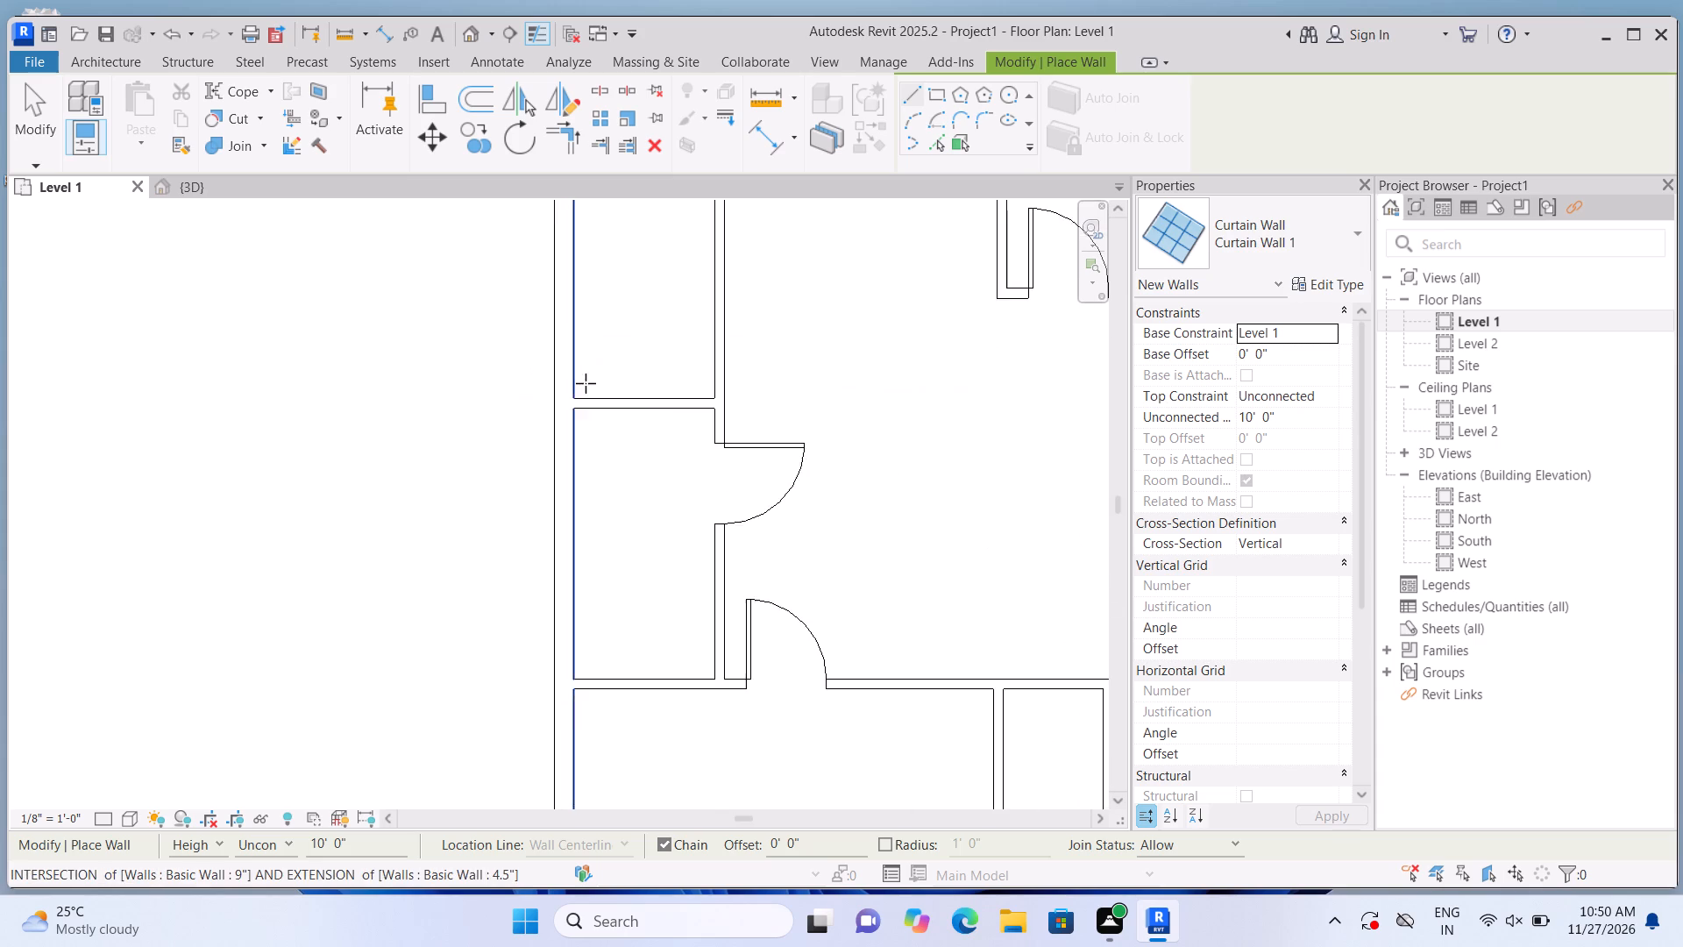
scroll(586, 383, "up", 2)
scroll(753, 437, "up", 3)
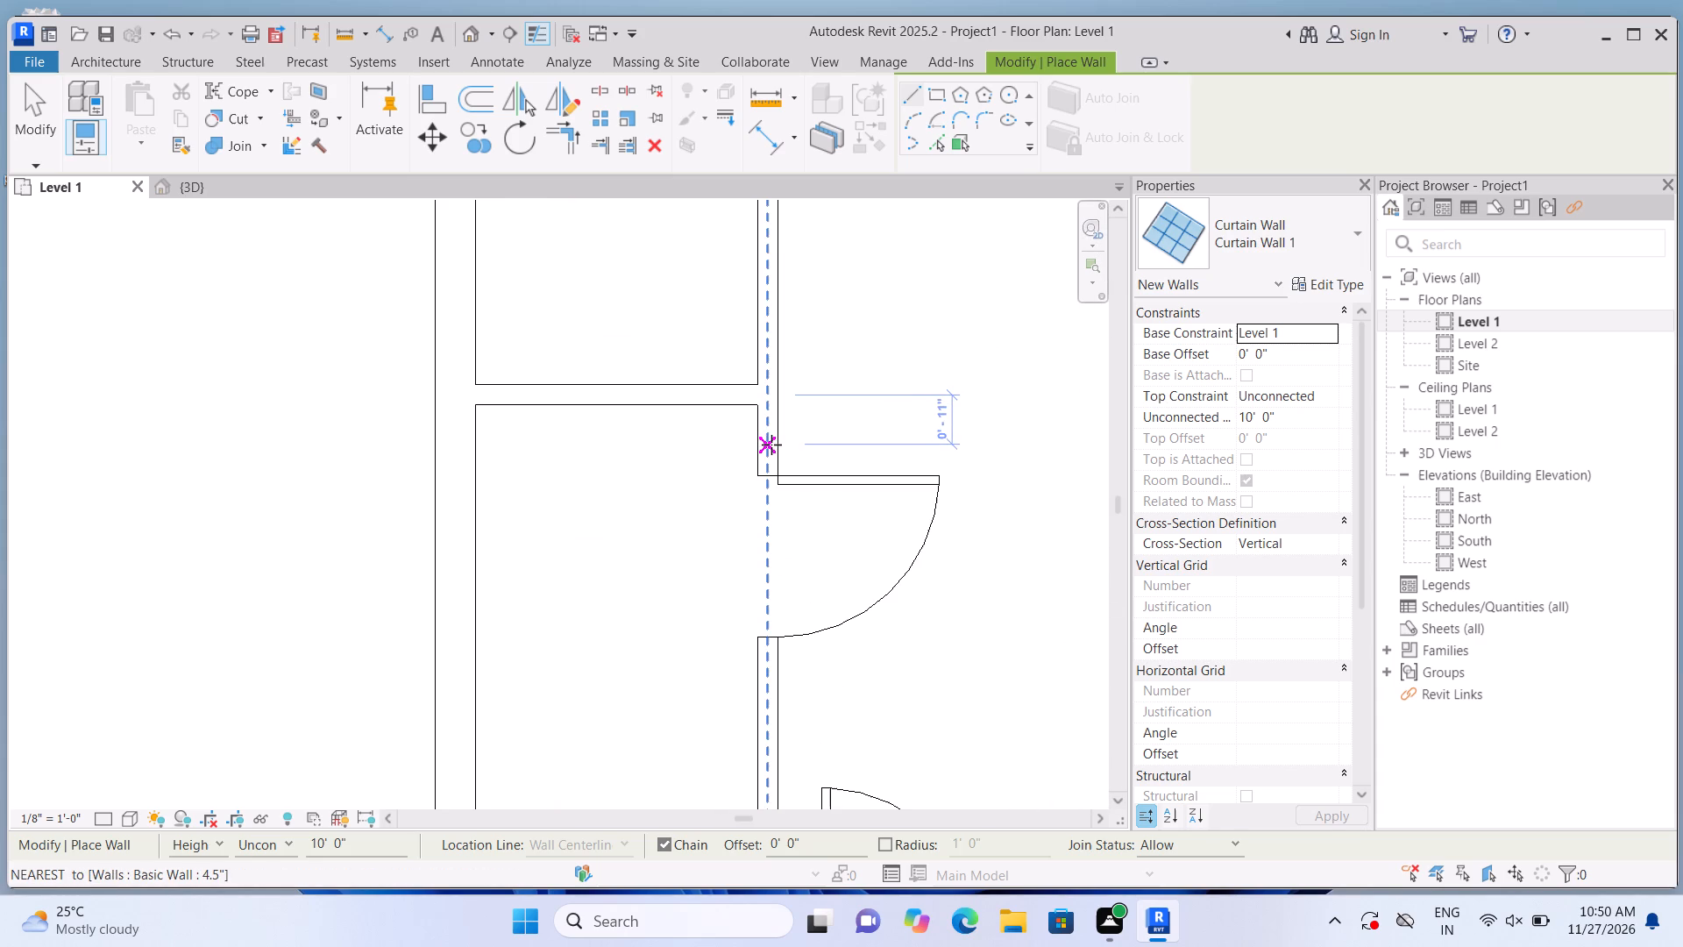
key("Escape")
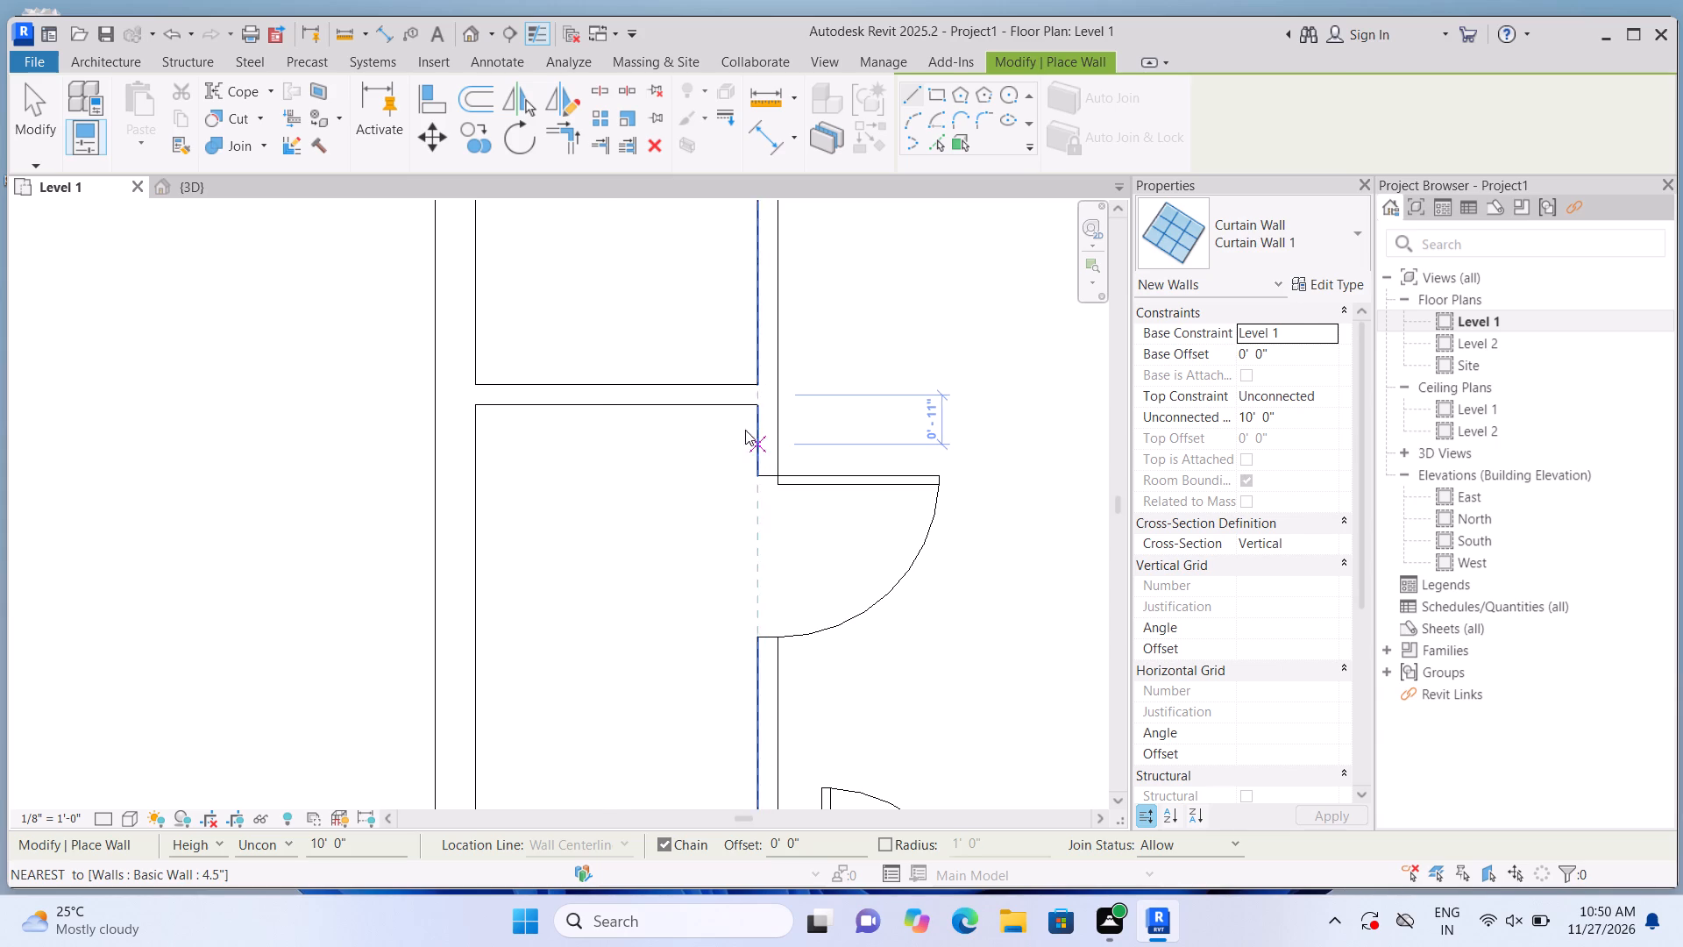
Delete the east-west 4.5" partition separating the two narrow rooms along the west wall.
double_click(678, 404)
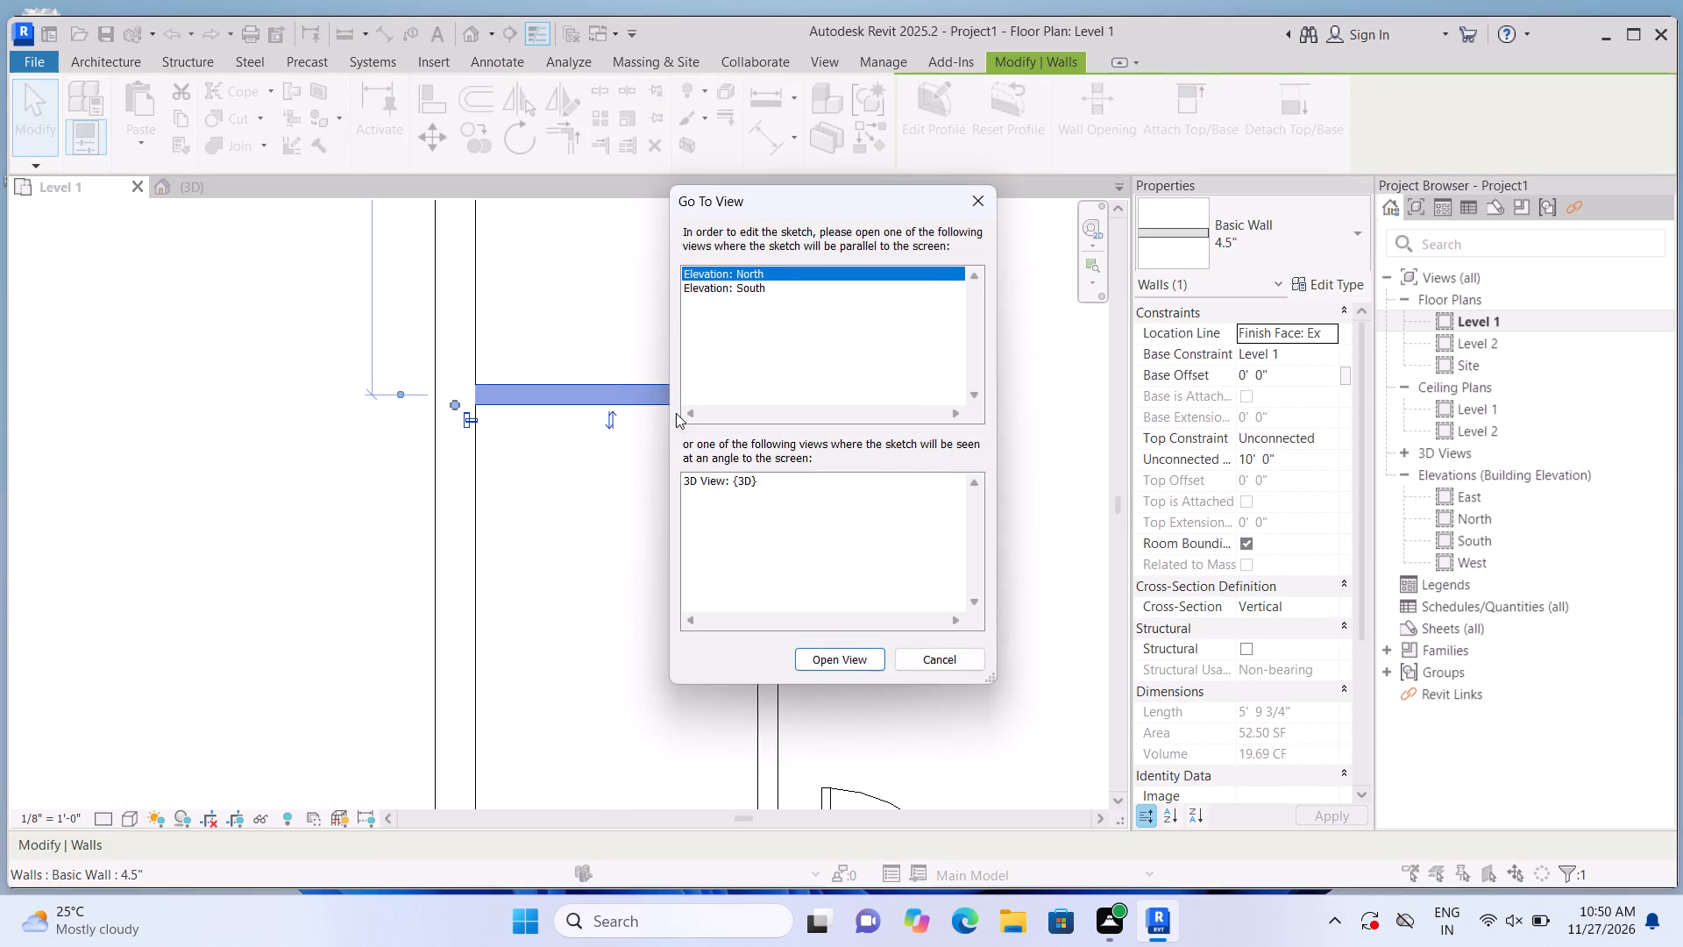
left_click(972, 216)
key("Delete")
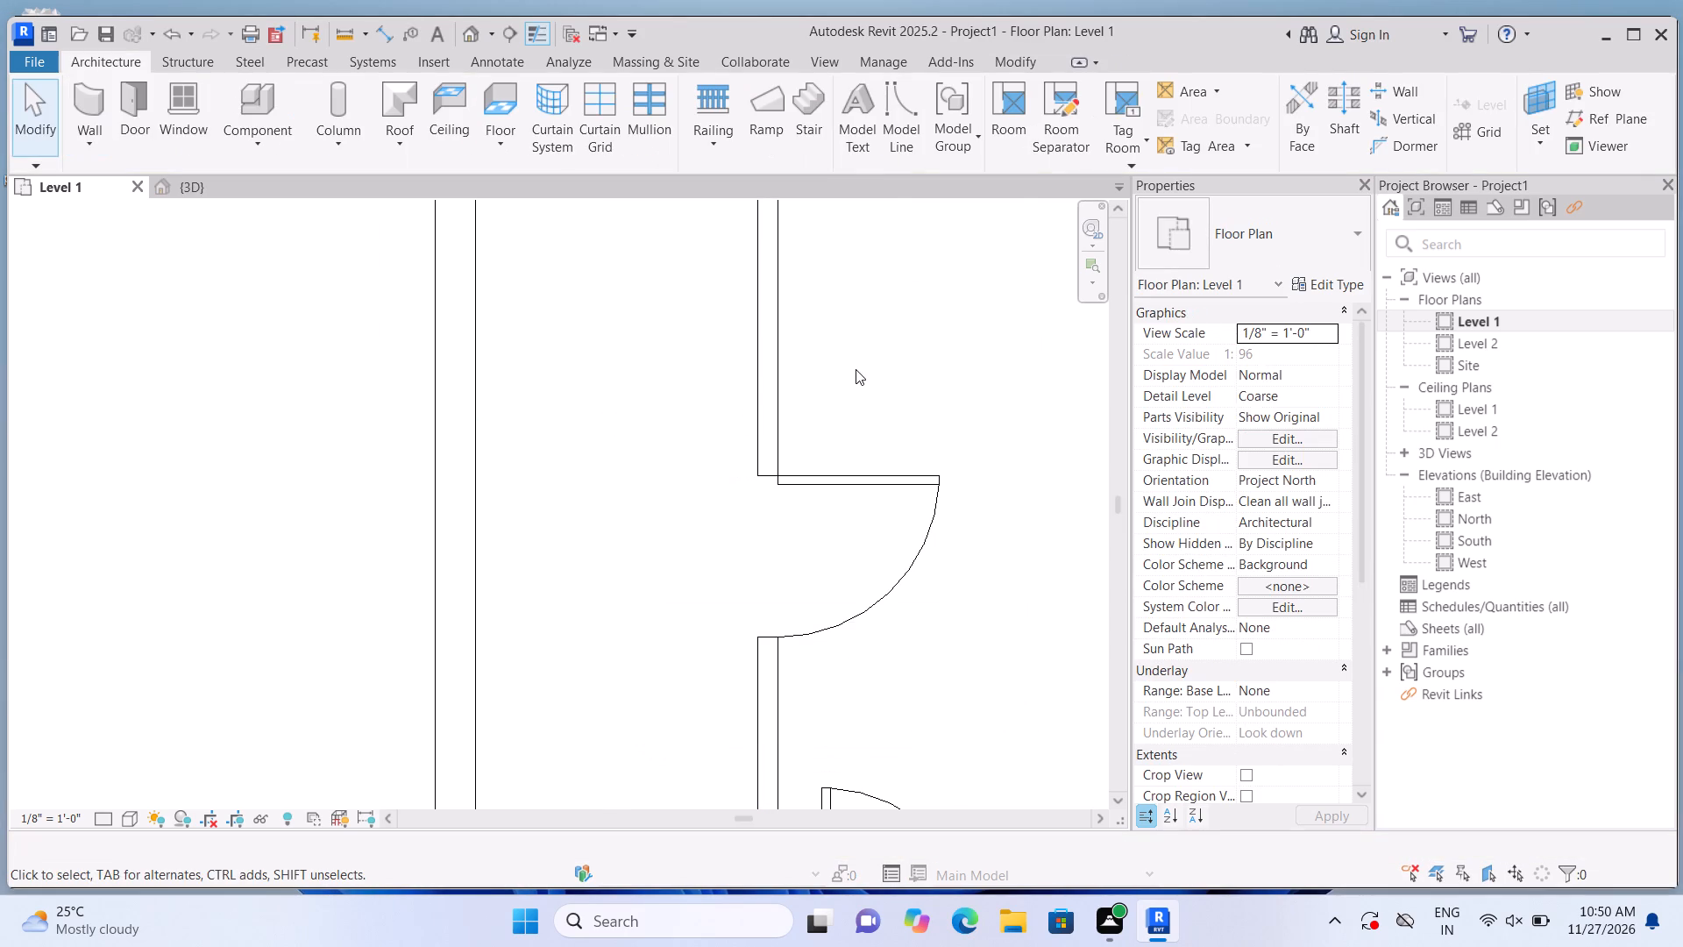
Draw a Curtain Wall 1 segment 3'-0" long along the west room's east partition, just north of its door.
scroll(855, 372, "down", 2)
scroll(812, 446, "down", 2)
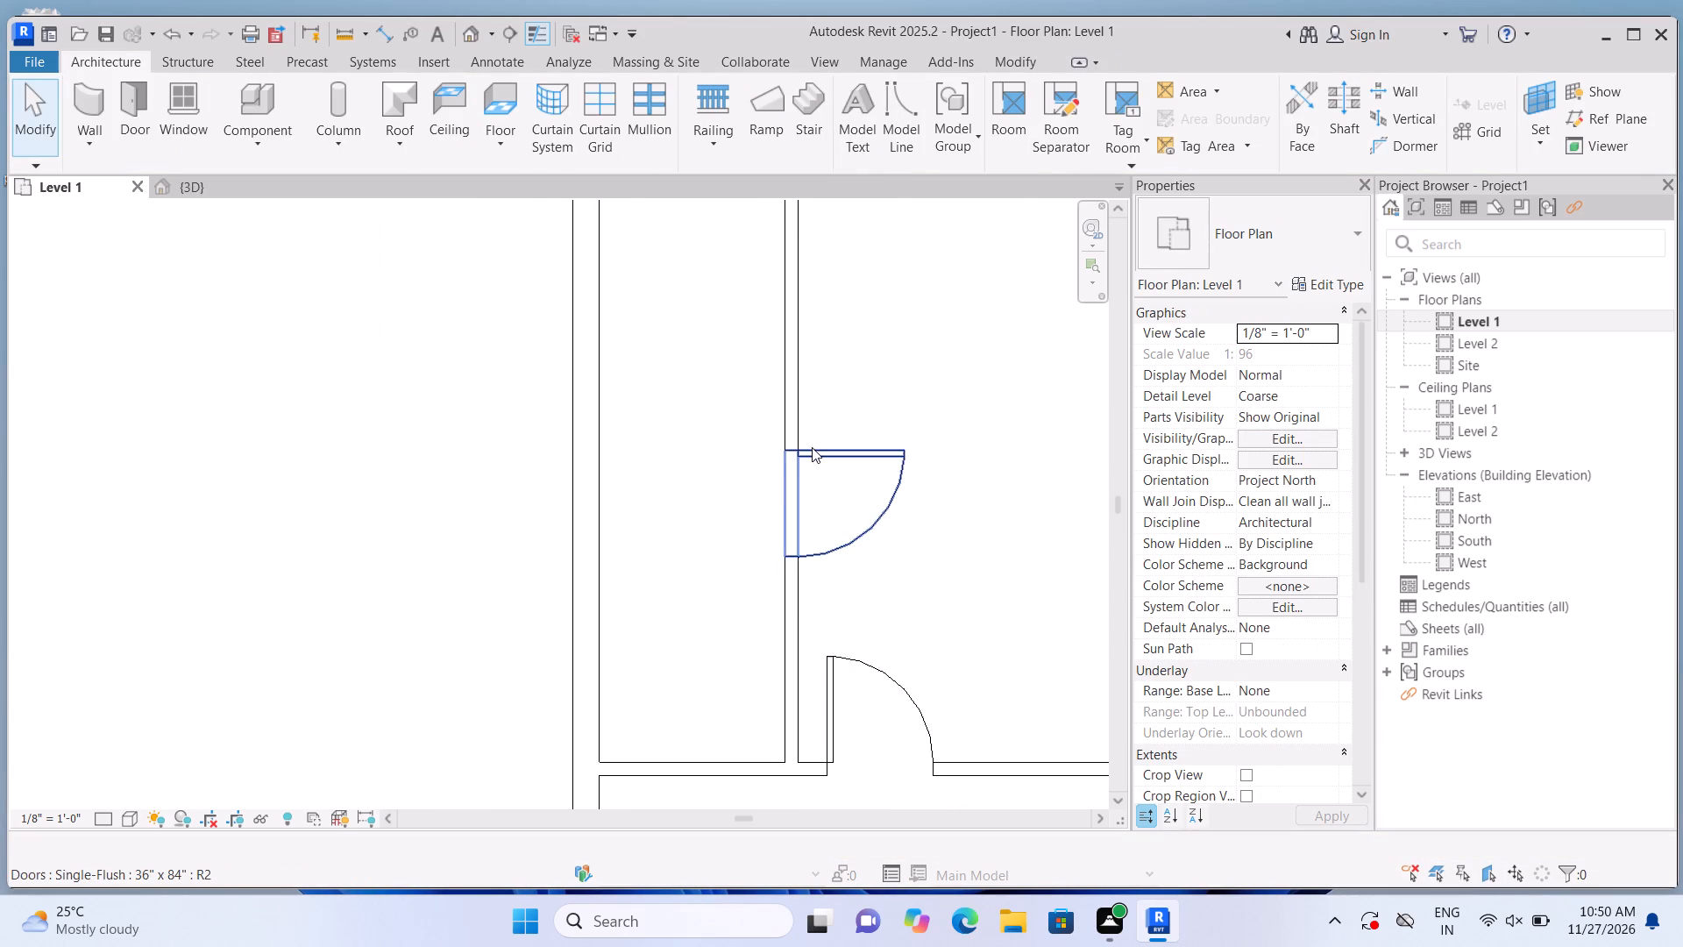
scroll(812, 447, "down", 1)
scroll(843, 375, "down", 3)
scroll(898, 332, "up", 4)
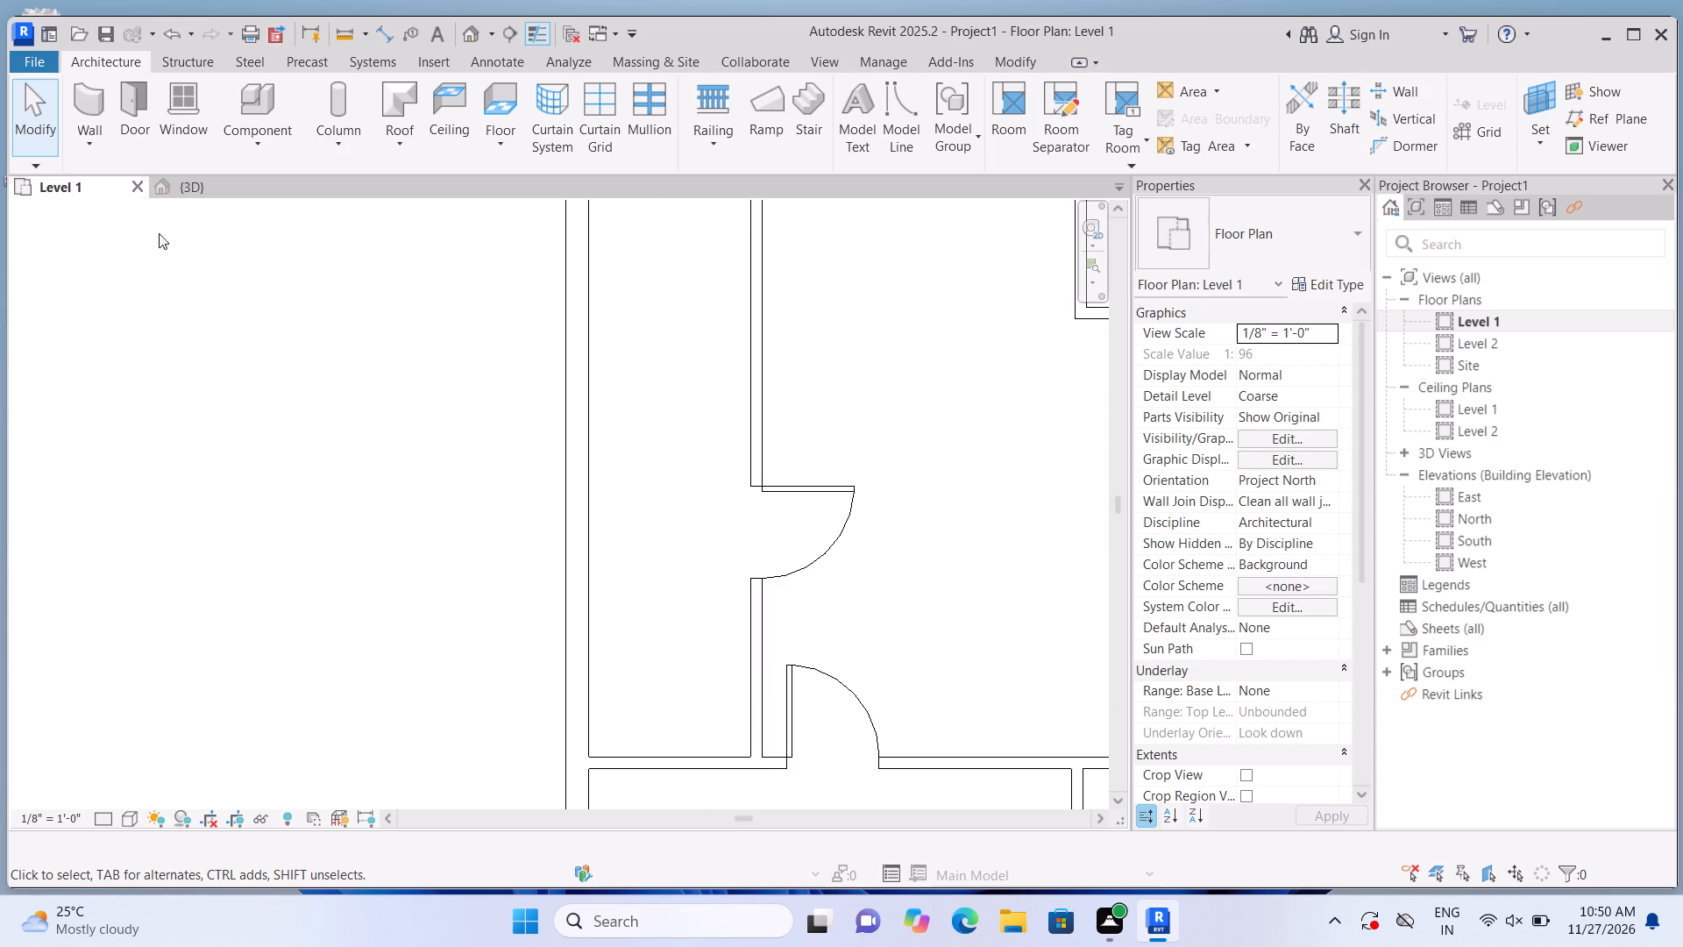
left_click(89, 106)
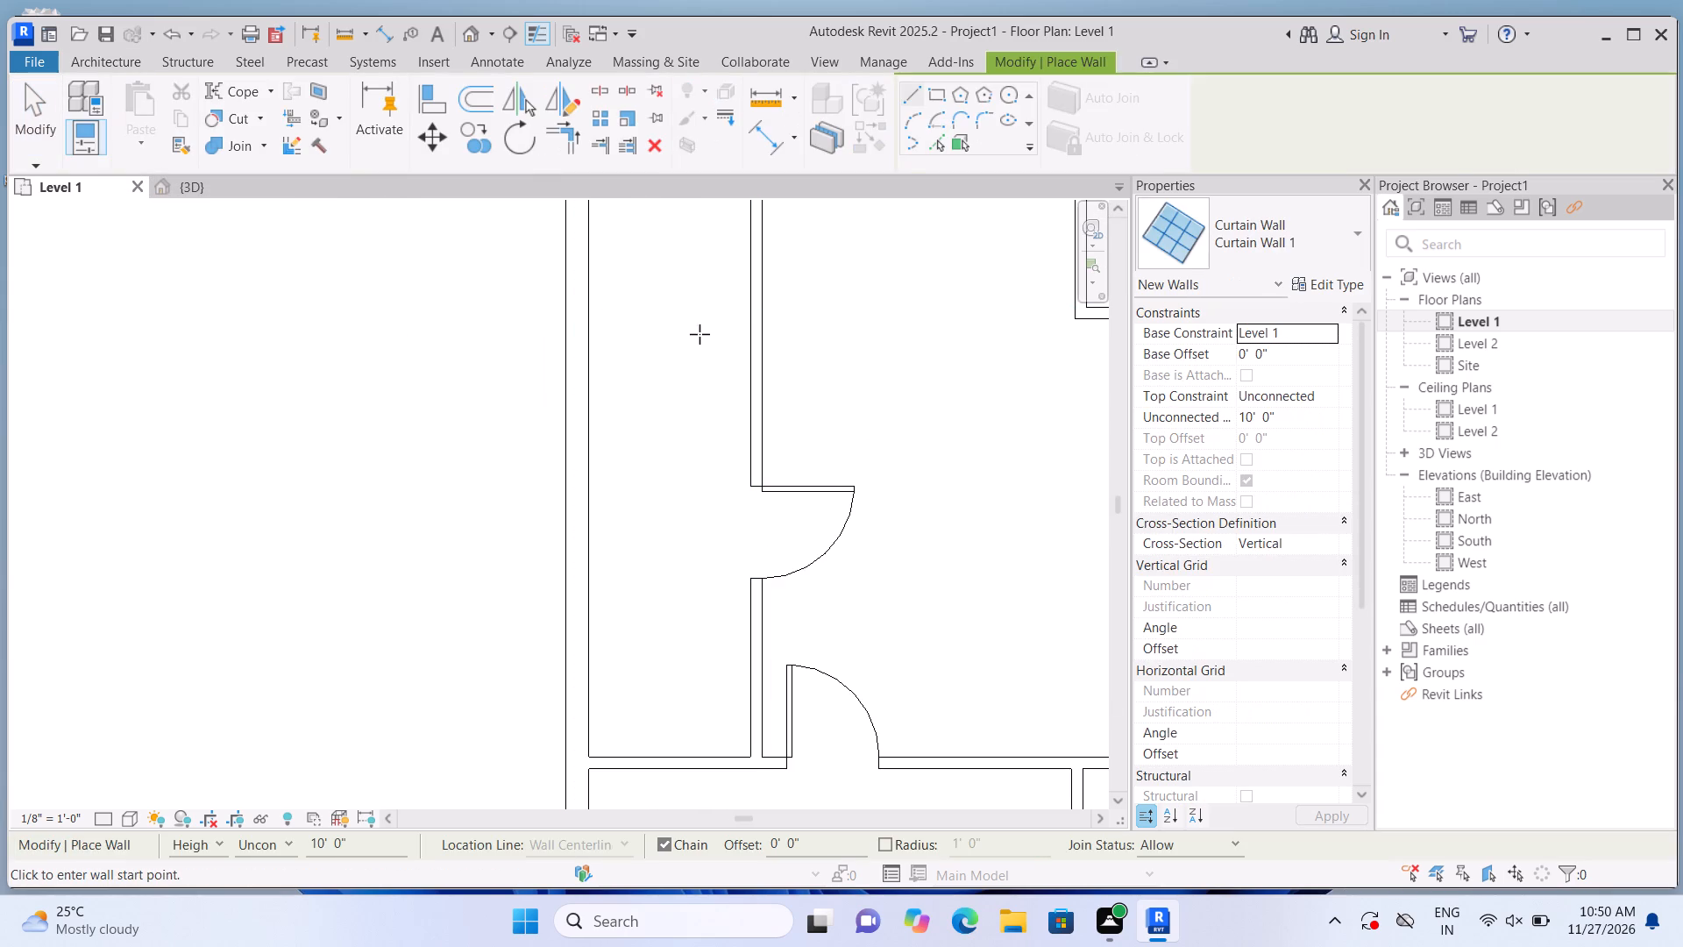
left_click(761, 448)
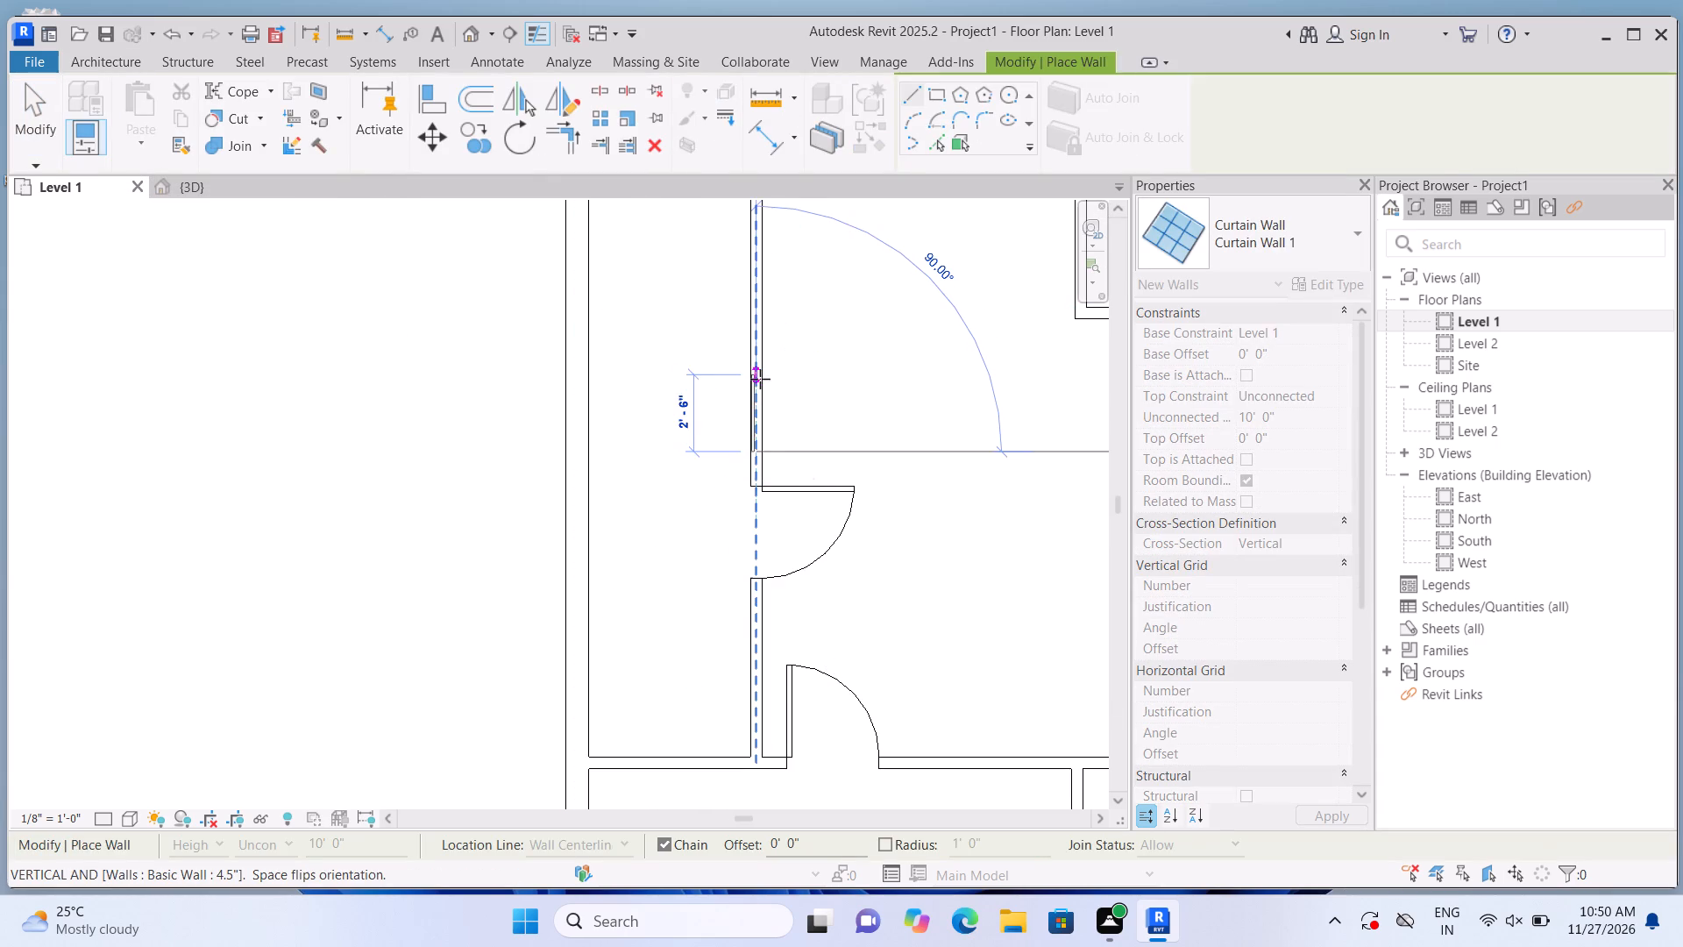
left_click(758, 360)
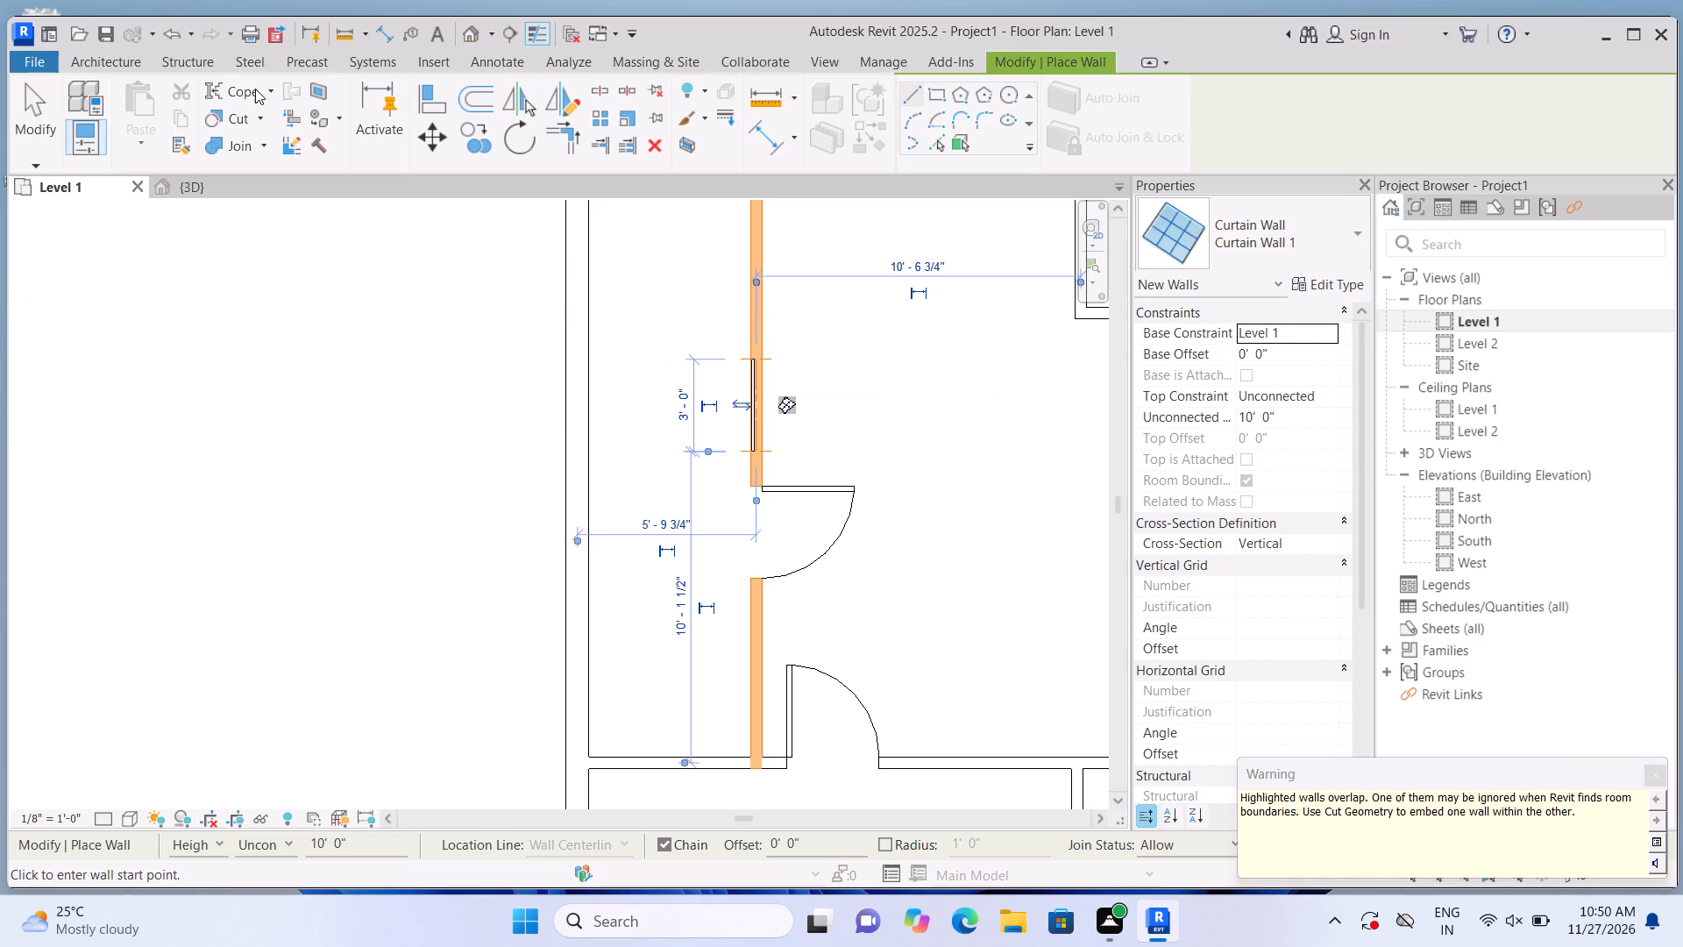
key("Escape")
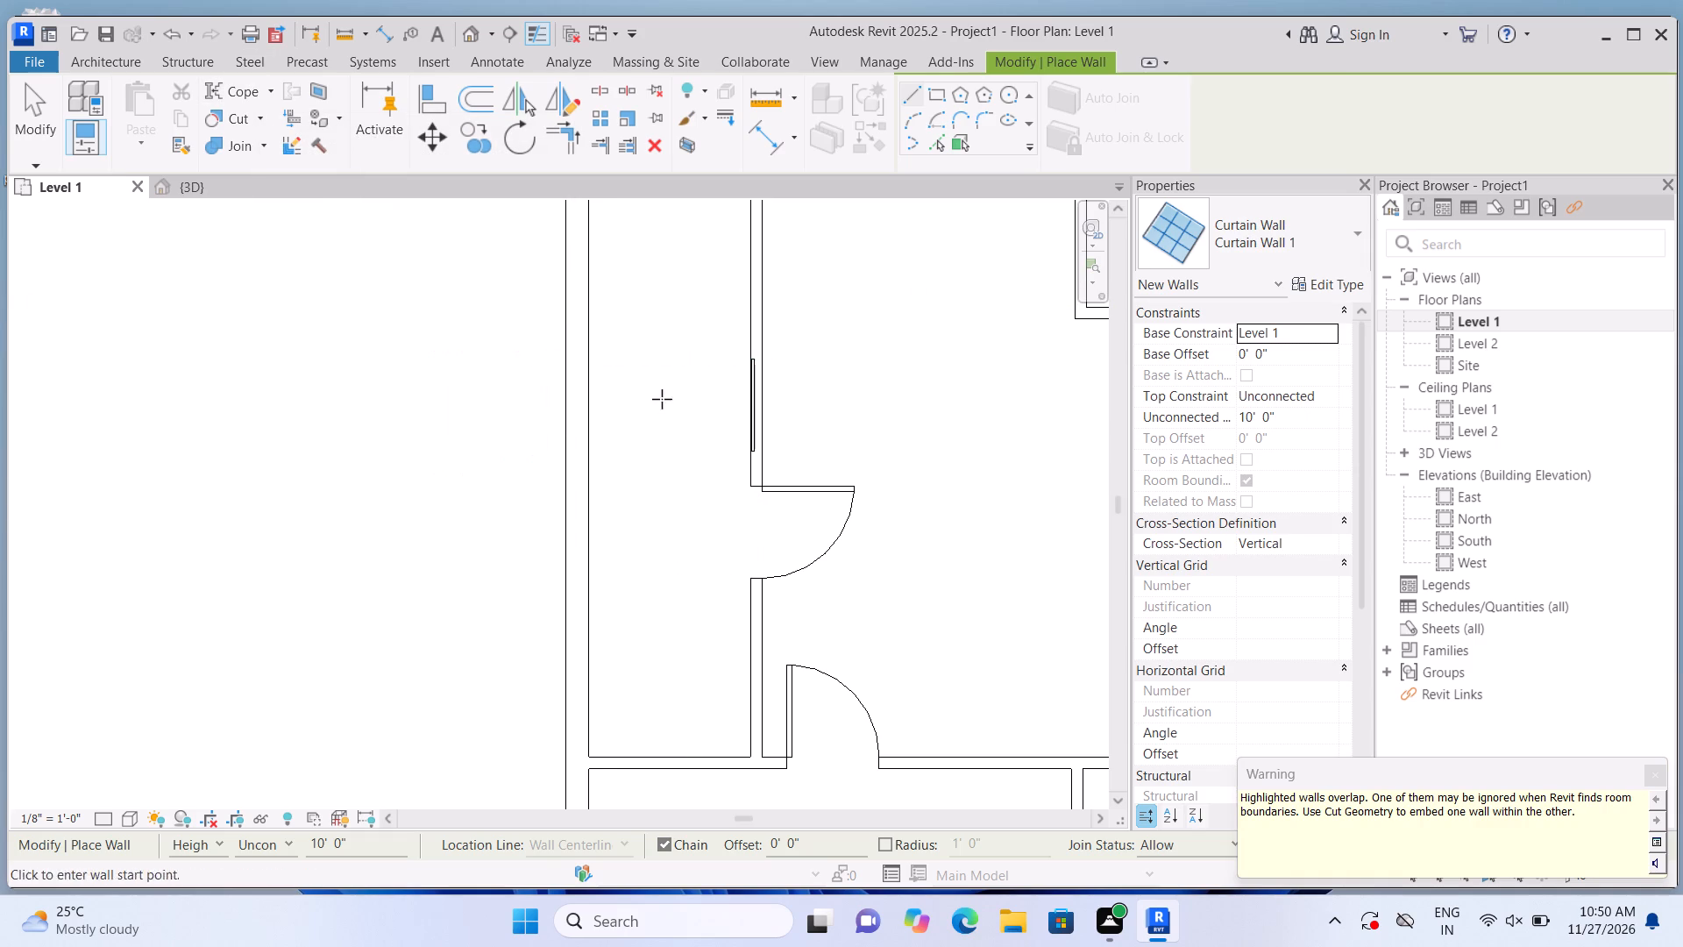
key("Escape")
Select the new curtain wall segment in the west room's east partition.
left_click(759, 407)
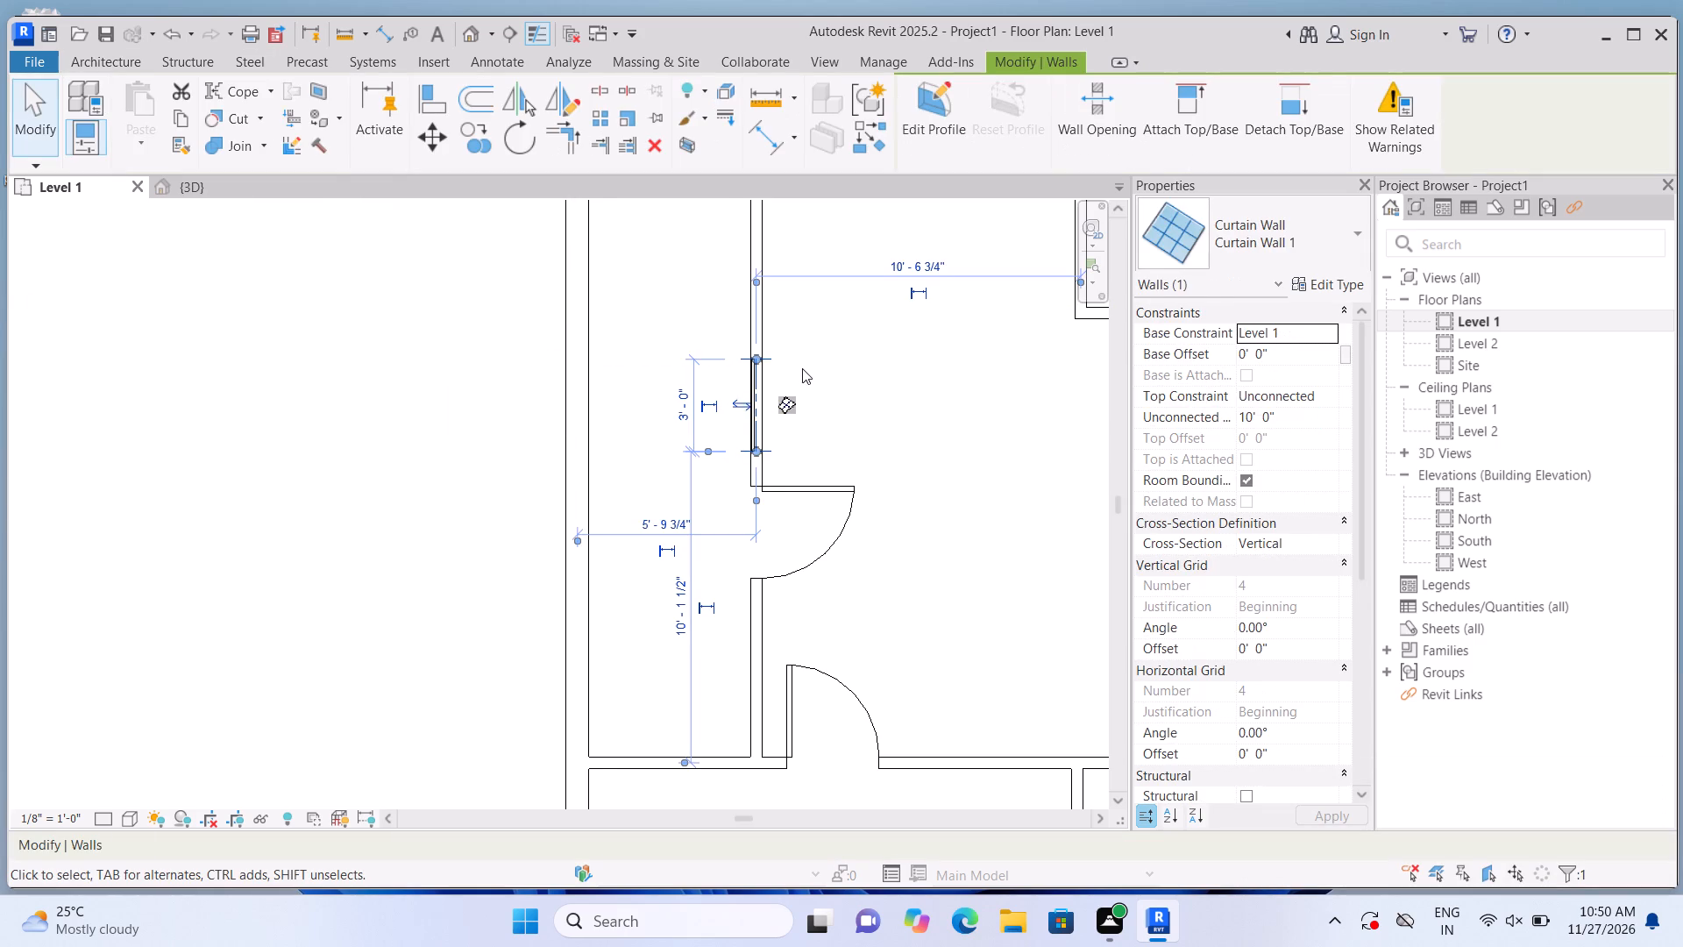
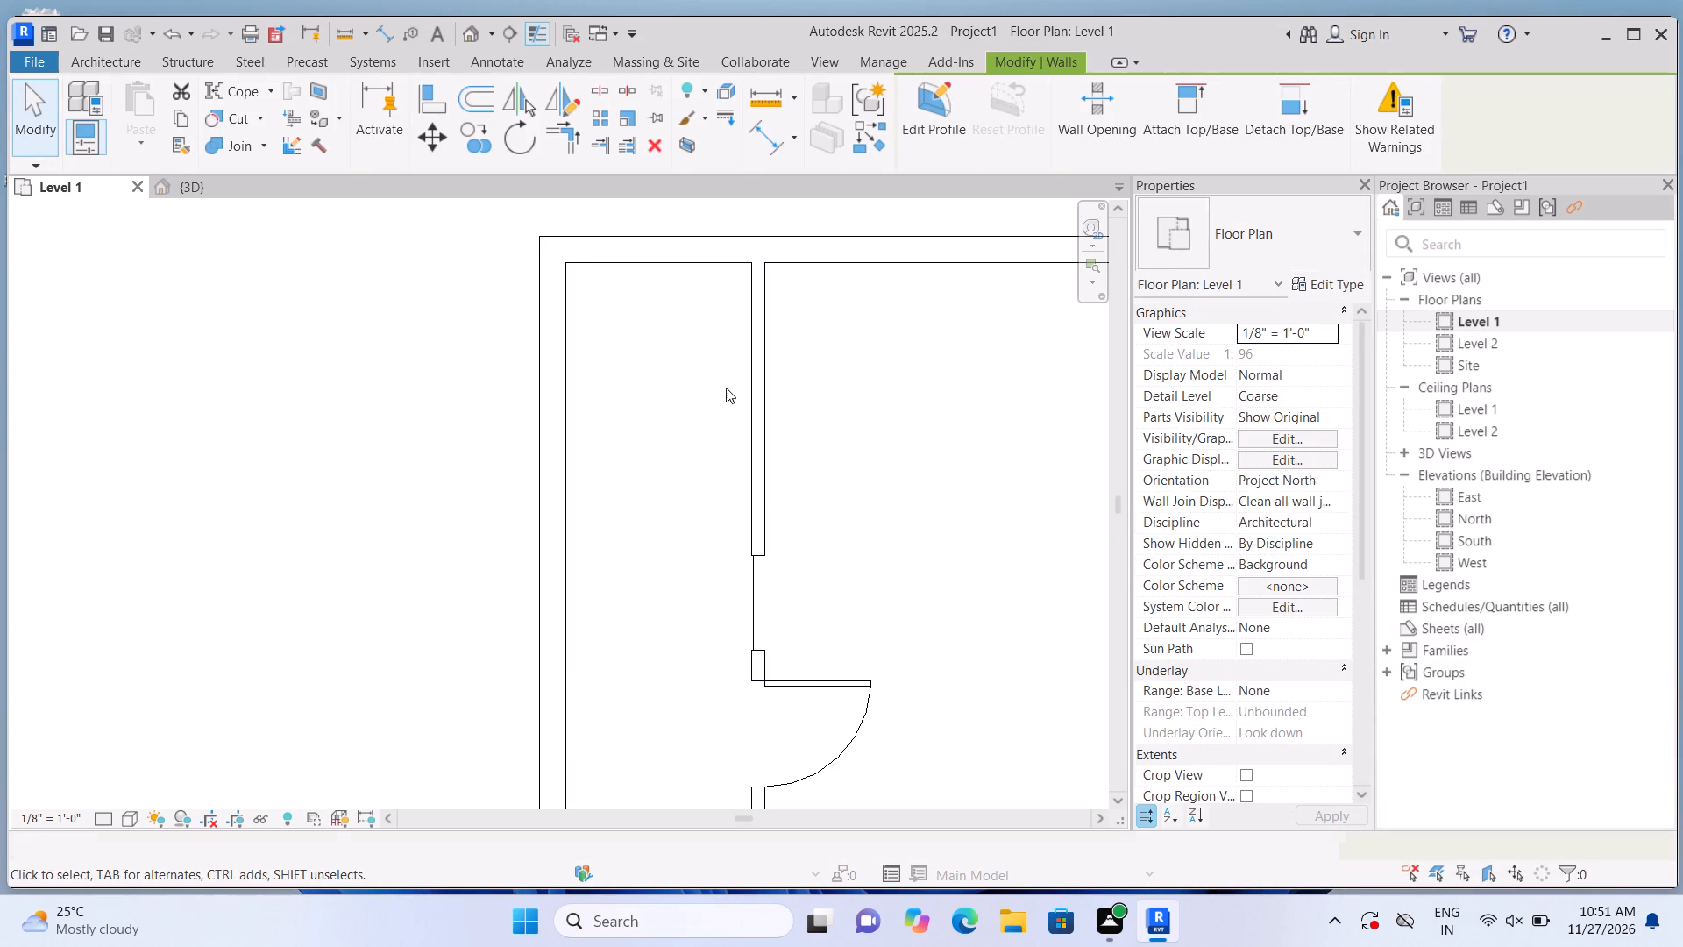
Draw a second Curtain Wall 1 segment about 2'-5" long in the west room's east partition, near its north end.
left_click(103, 98)
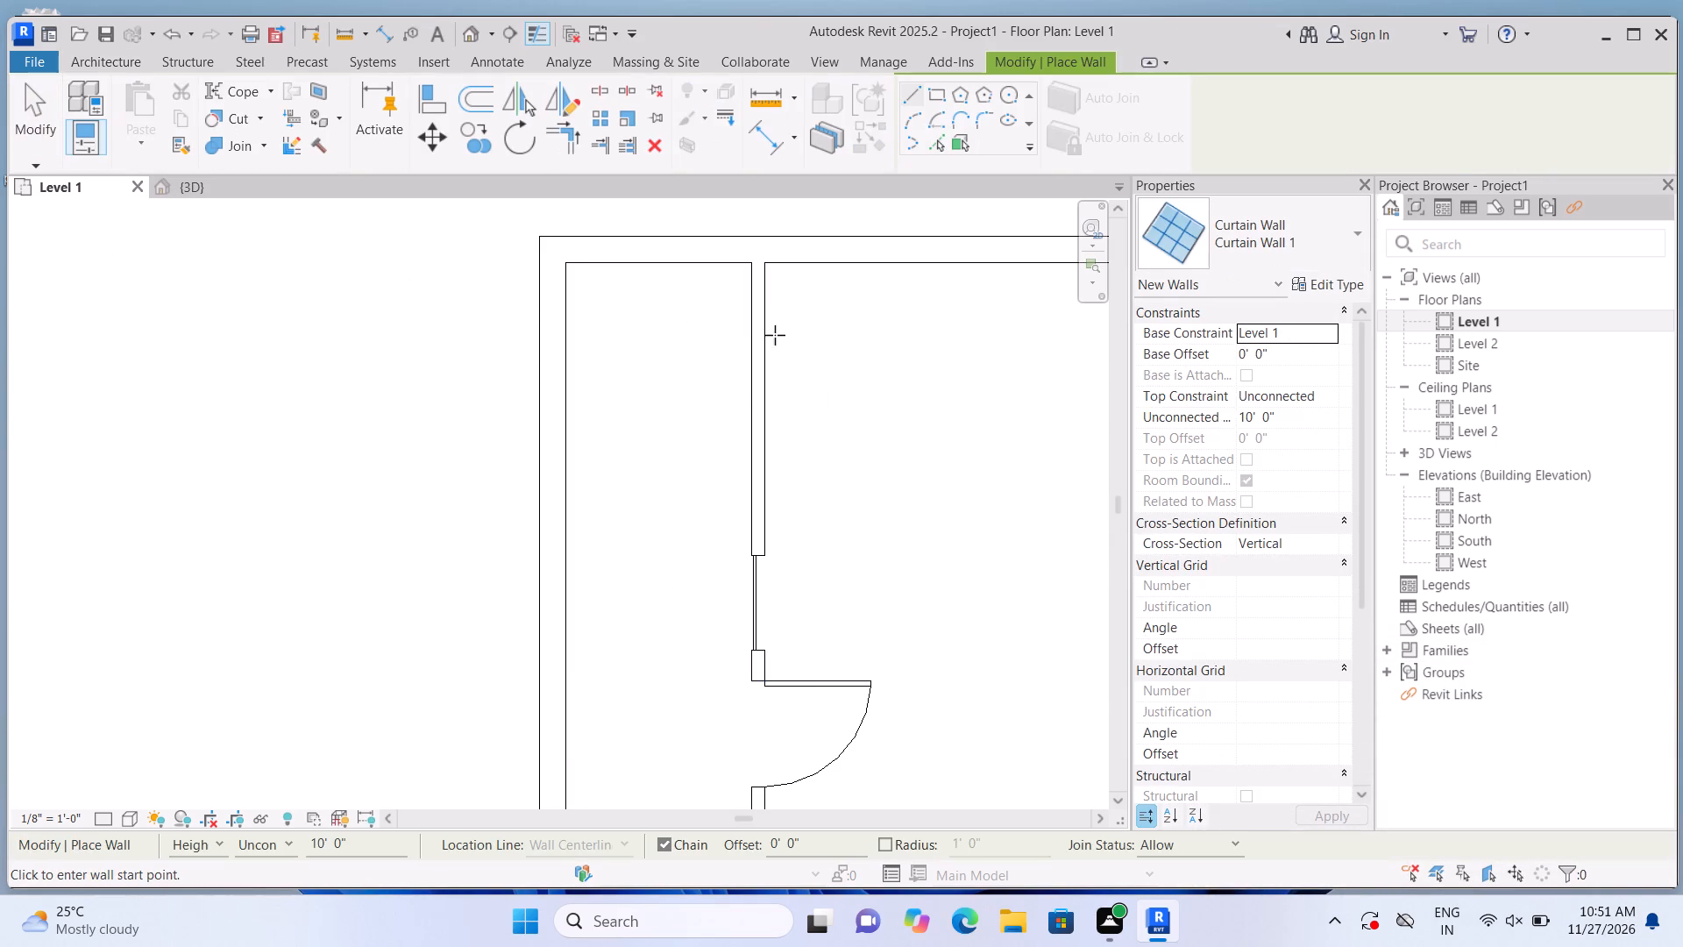
scroll(775, 334, "up", 2)
left_click(752, 304)
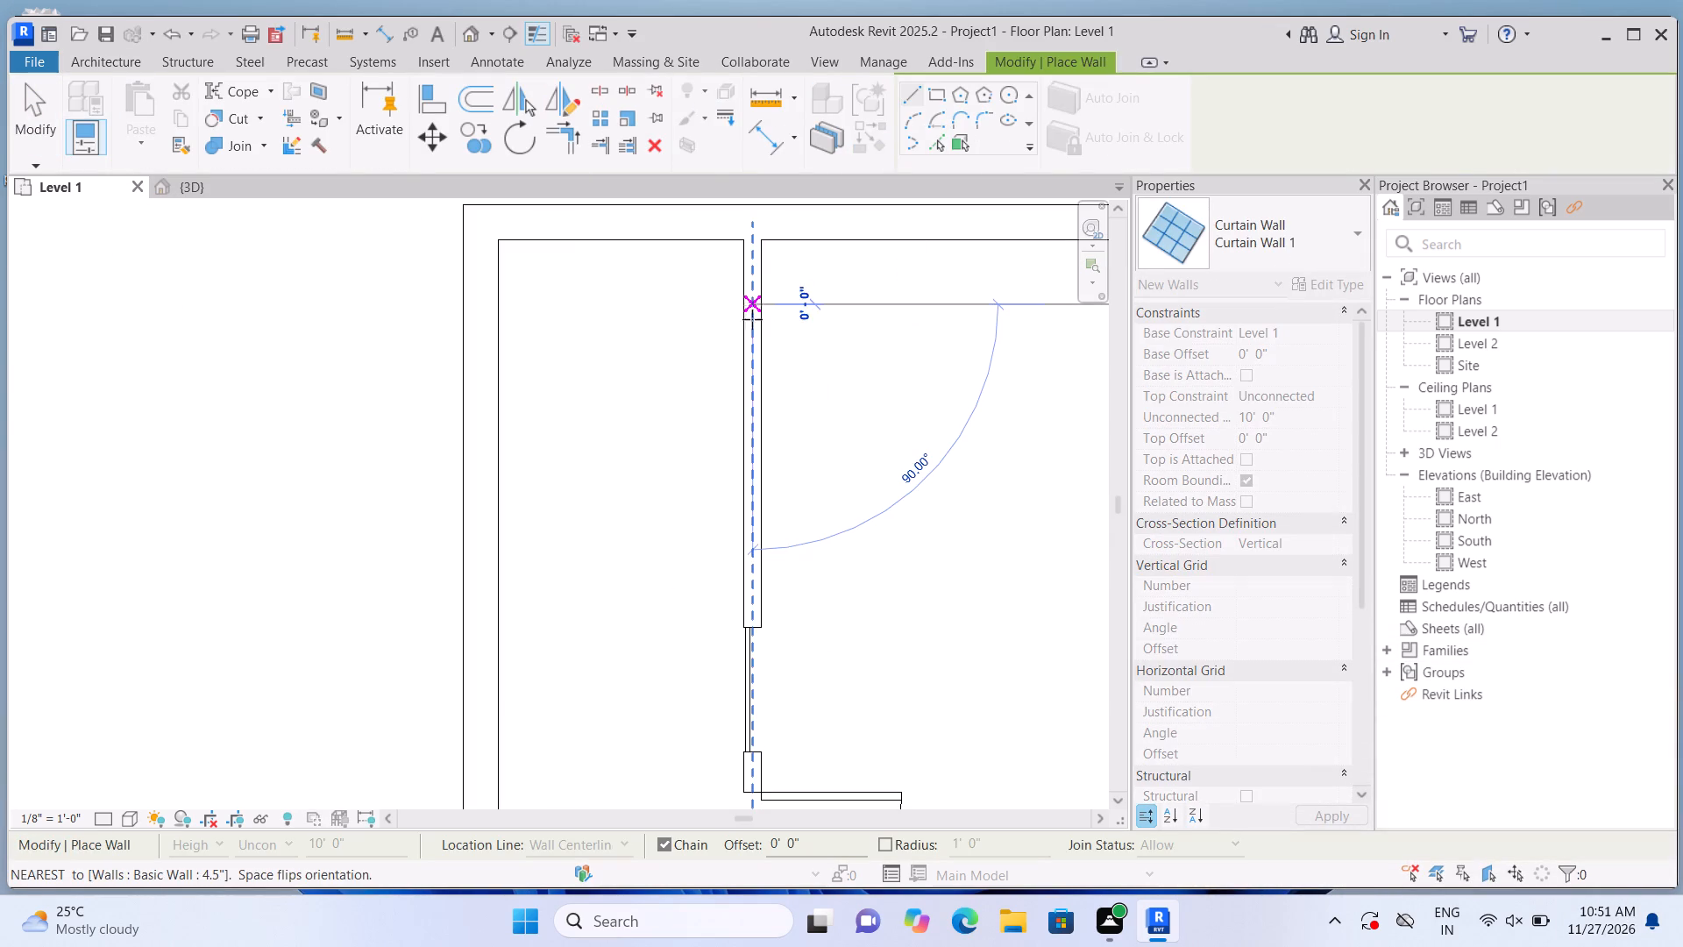
left_click(746, 417)
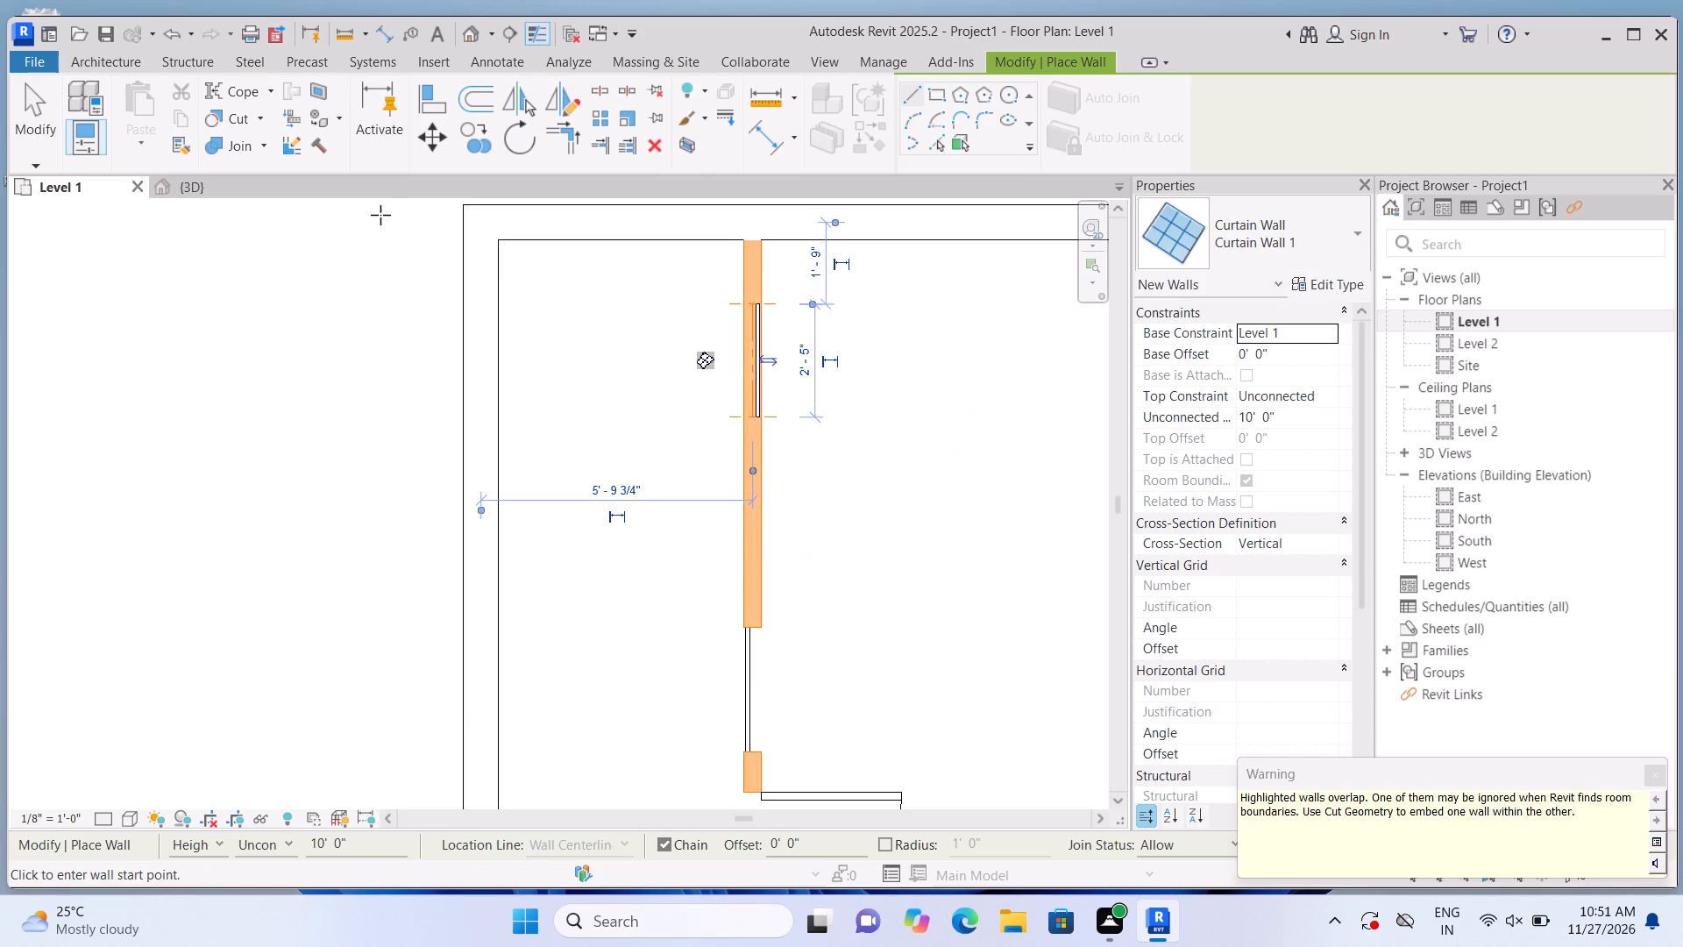
Cut the west room's east 4.5" partition with the new northern curtain wall segment using Cut Geometry, embedding it.
left_click(259, 117)
left_click(265, 146)
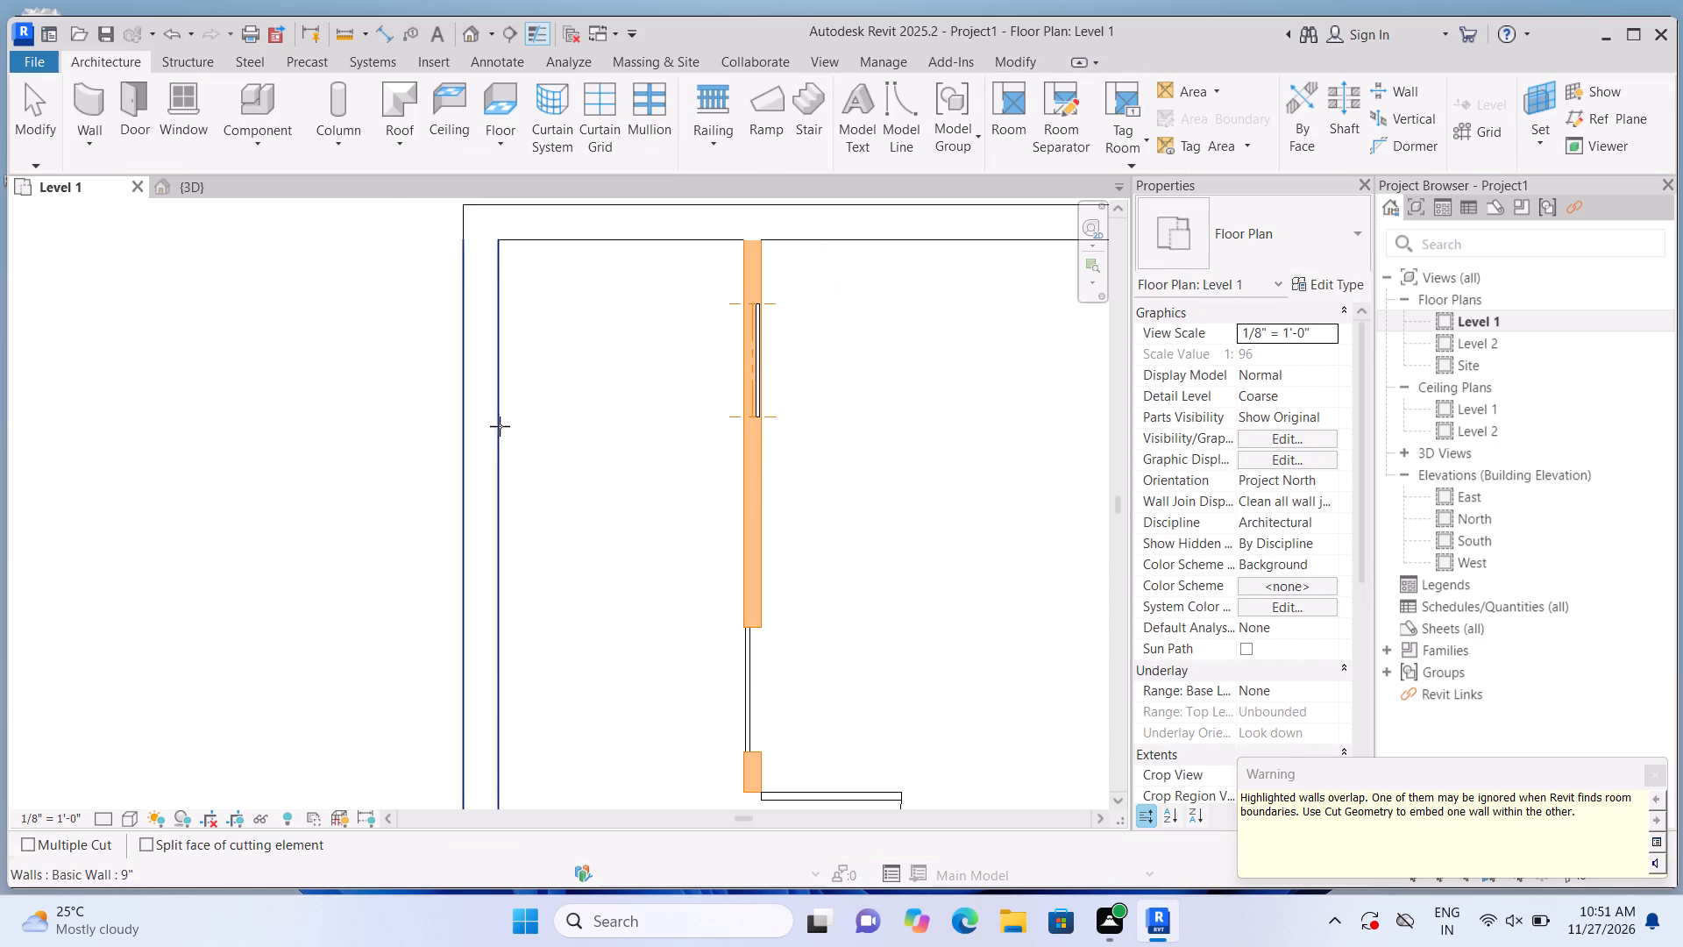
left_click(756, 487)
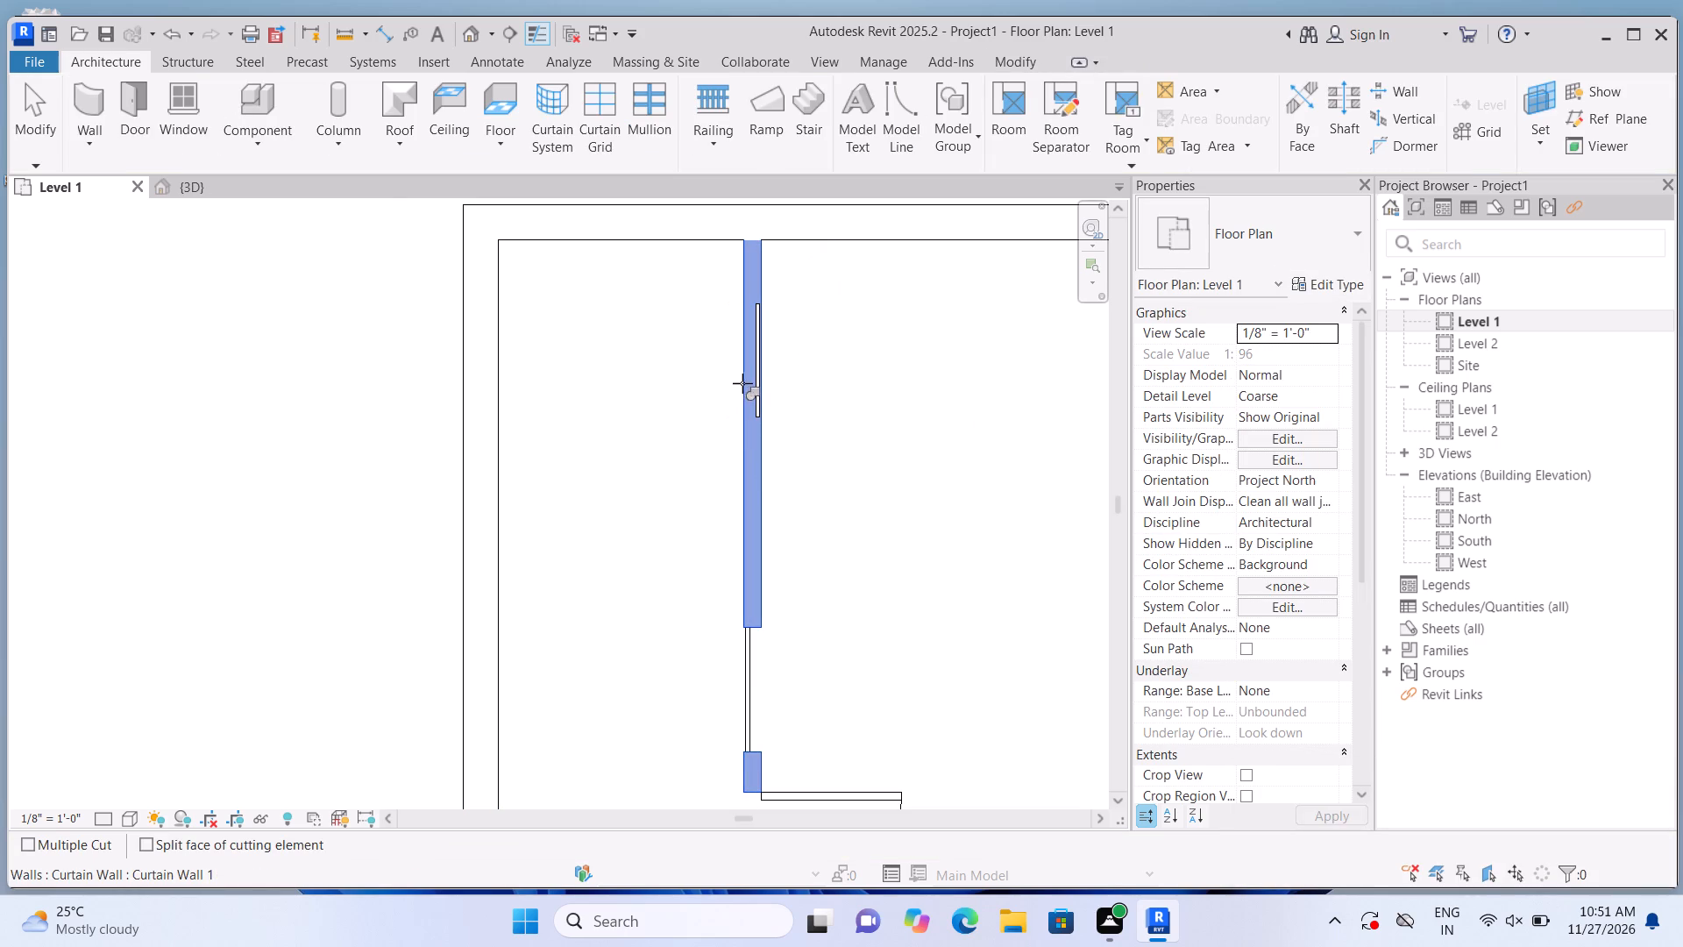
left_click(751, 383)
Examine the whole Level 1 floor plan, including the partitions, doors and embedded curtain wall openings.
scroll(707, 492, "down", 4)
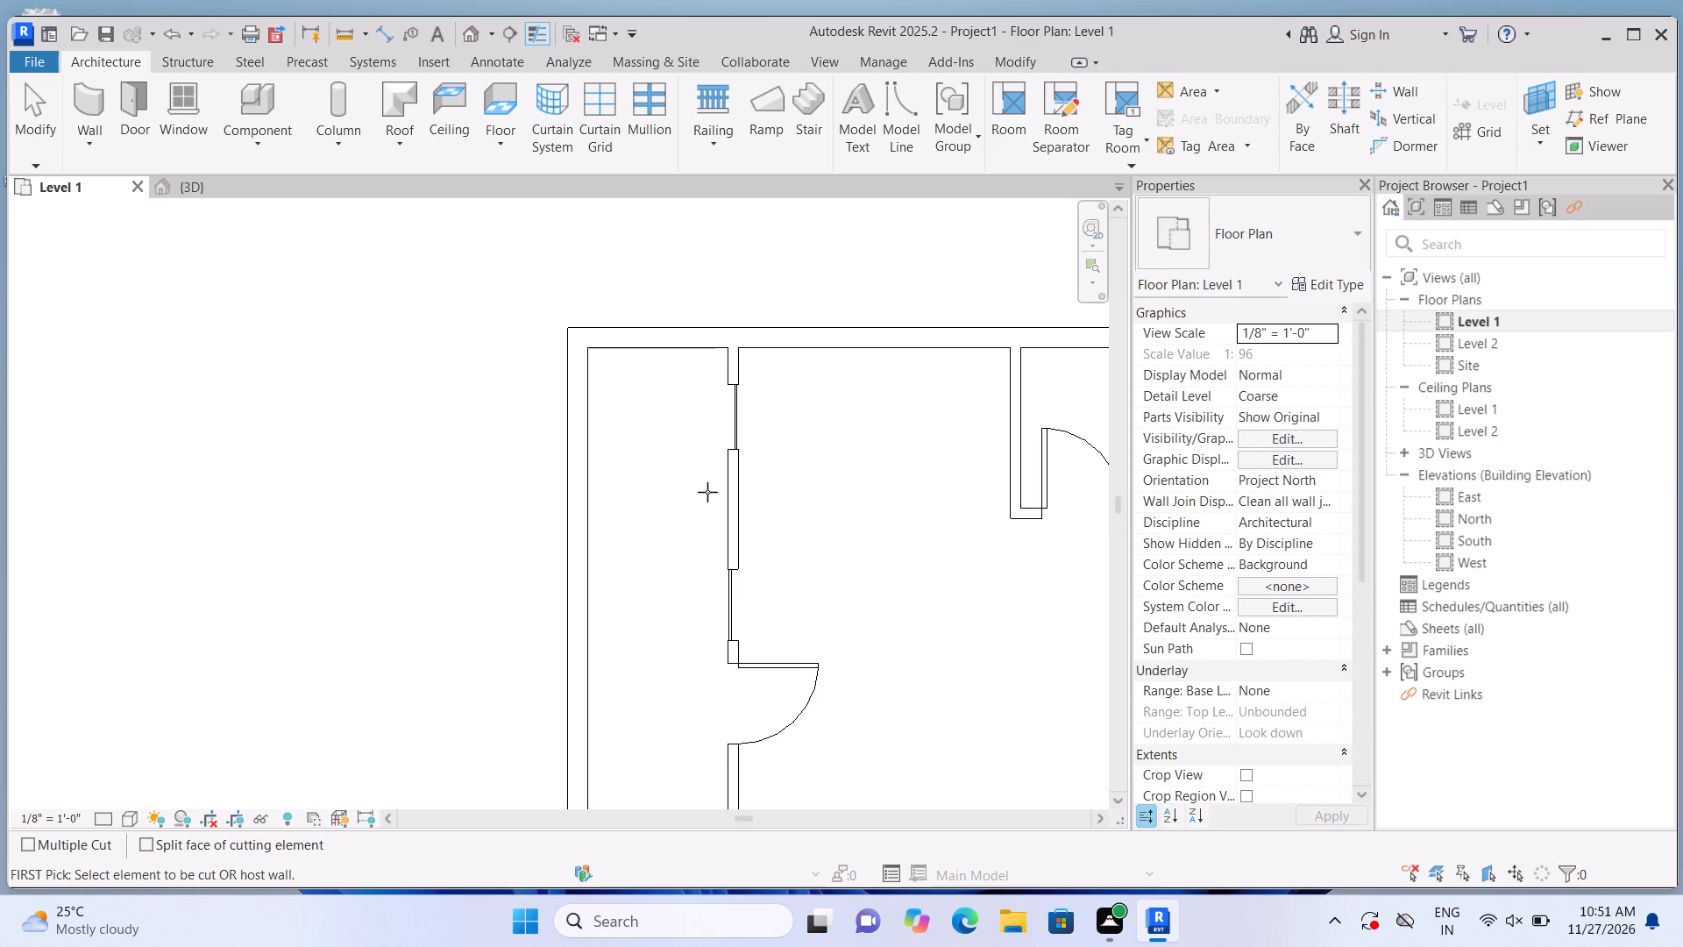
scroll(707, 492, "down", 4)
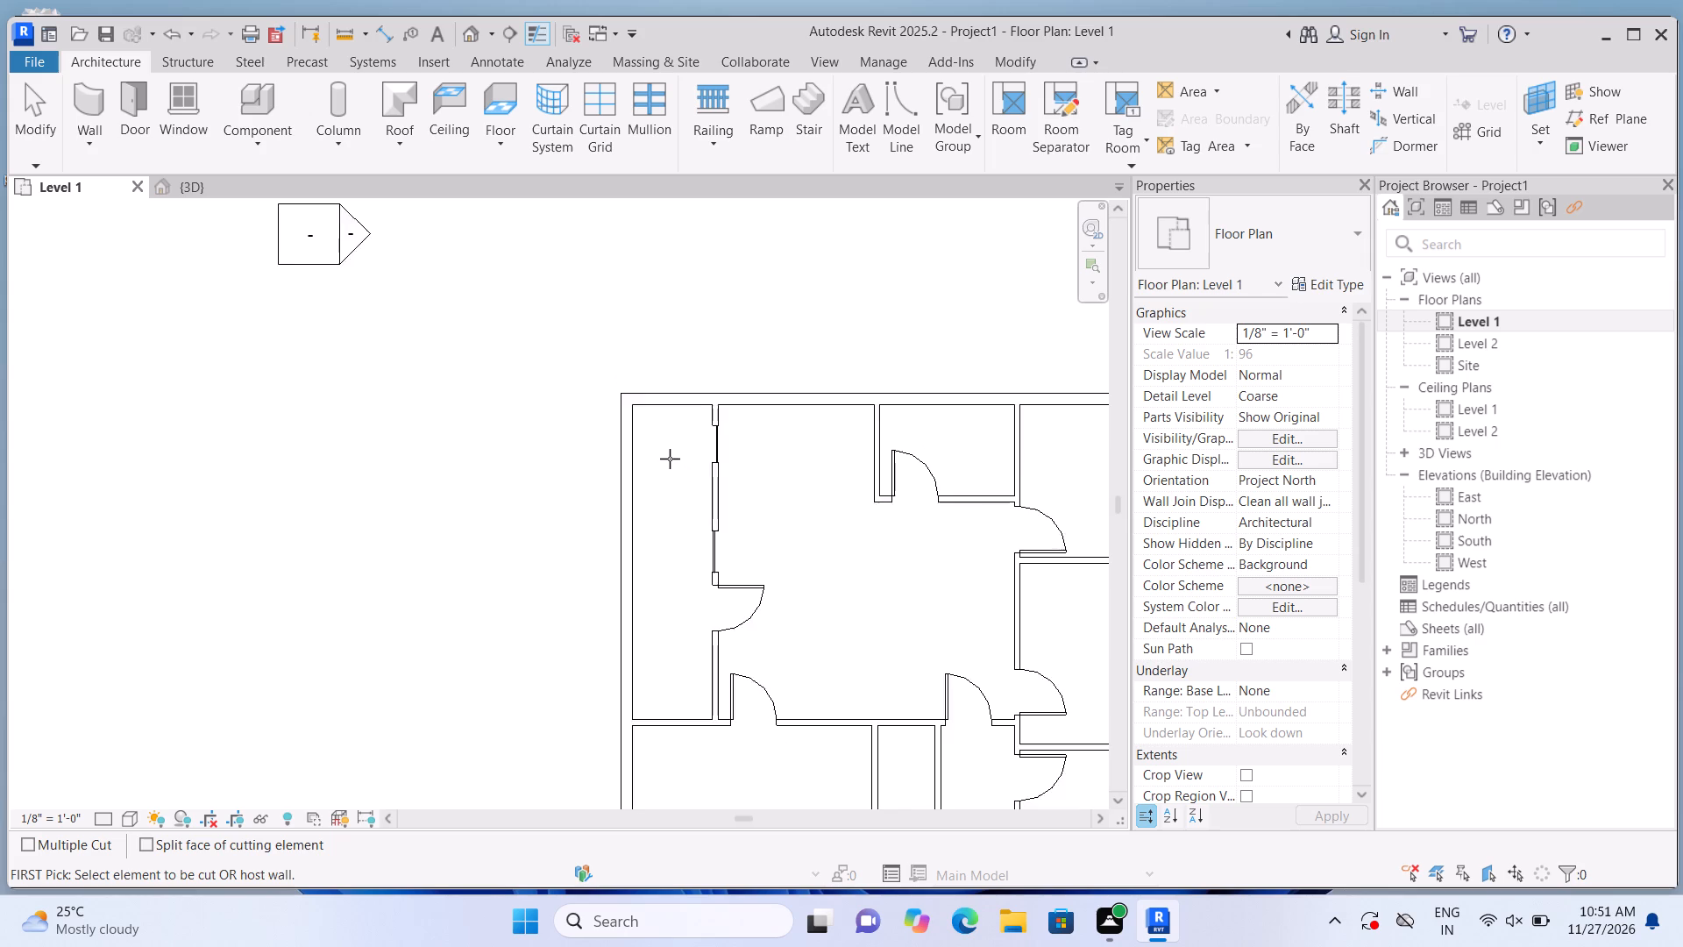
scroll(670, 459, "down", 5)
scroll(843, 662, "up", 3)
scroll(843, 662, "down", 2)
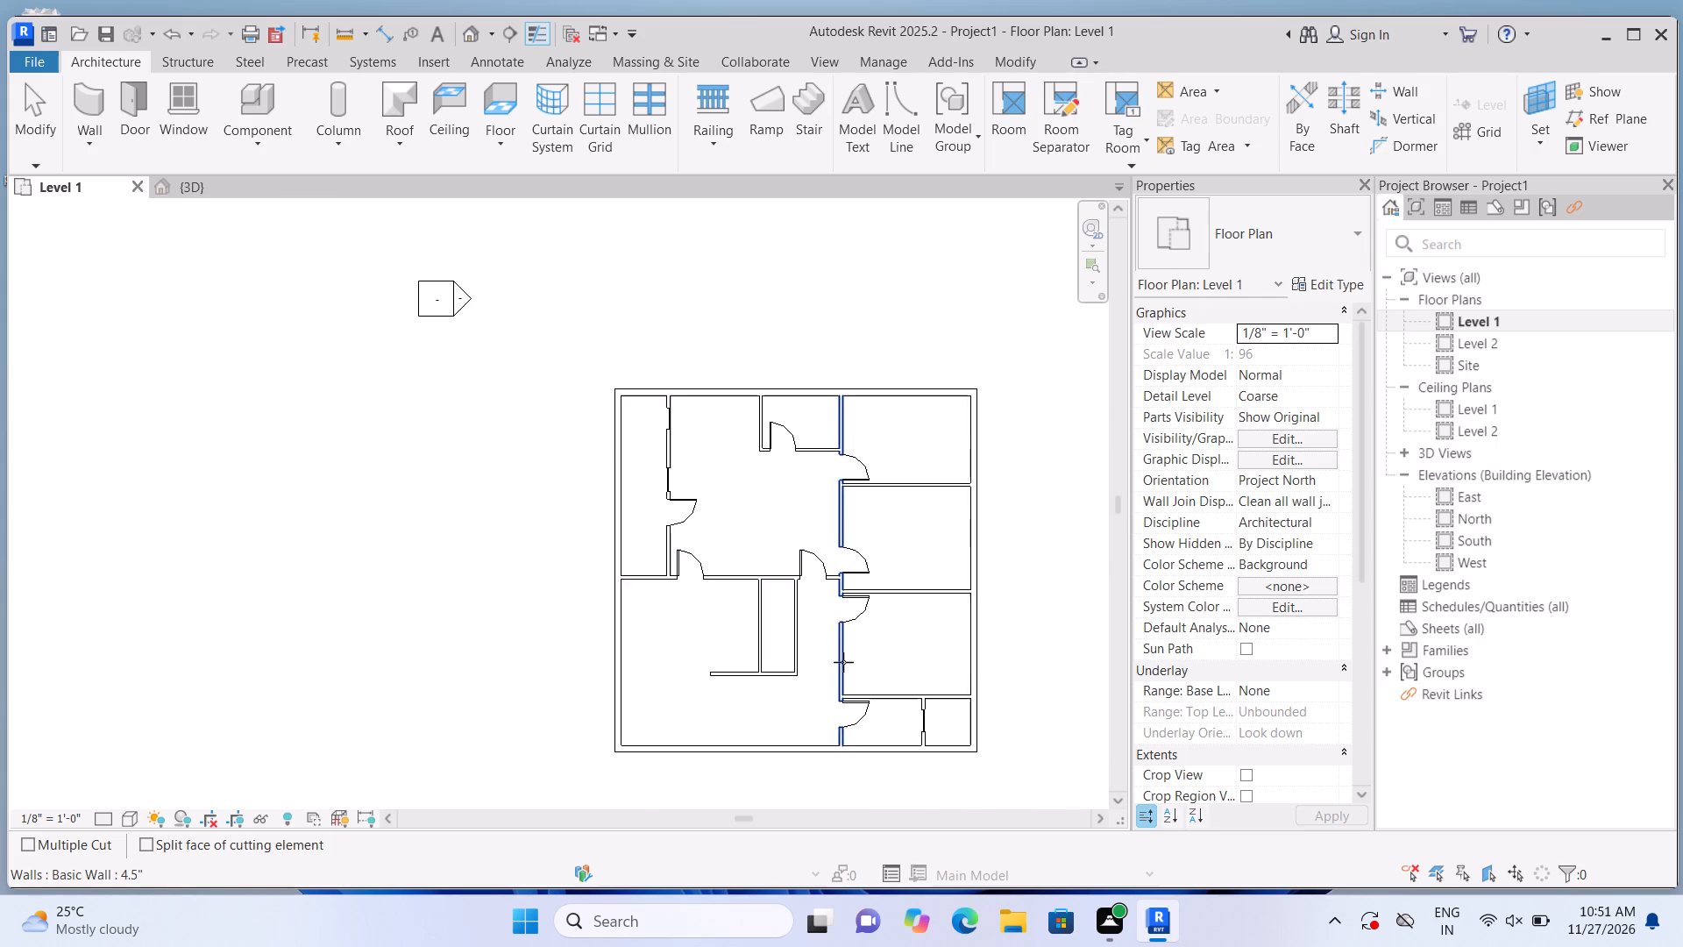
scroll(853, 763, "up", 1)
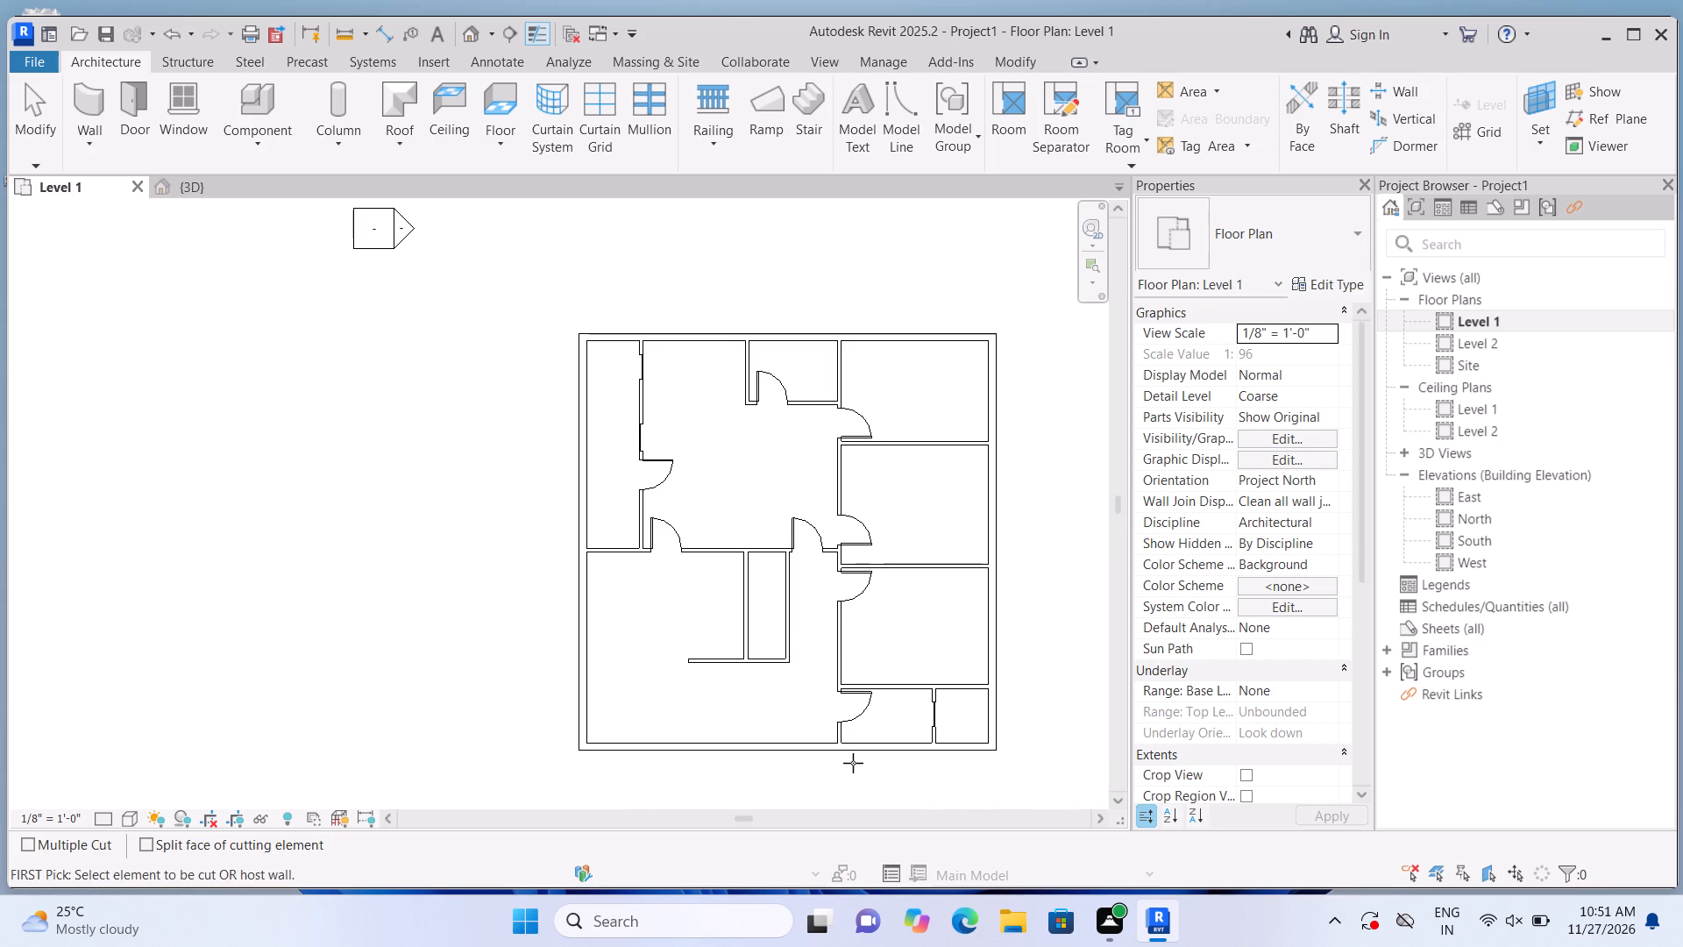
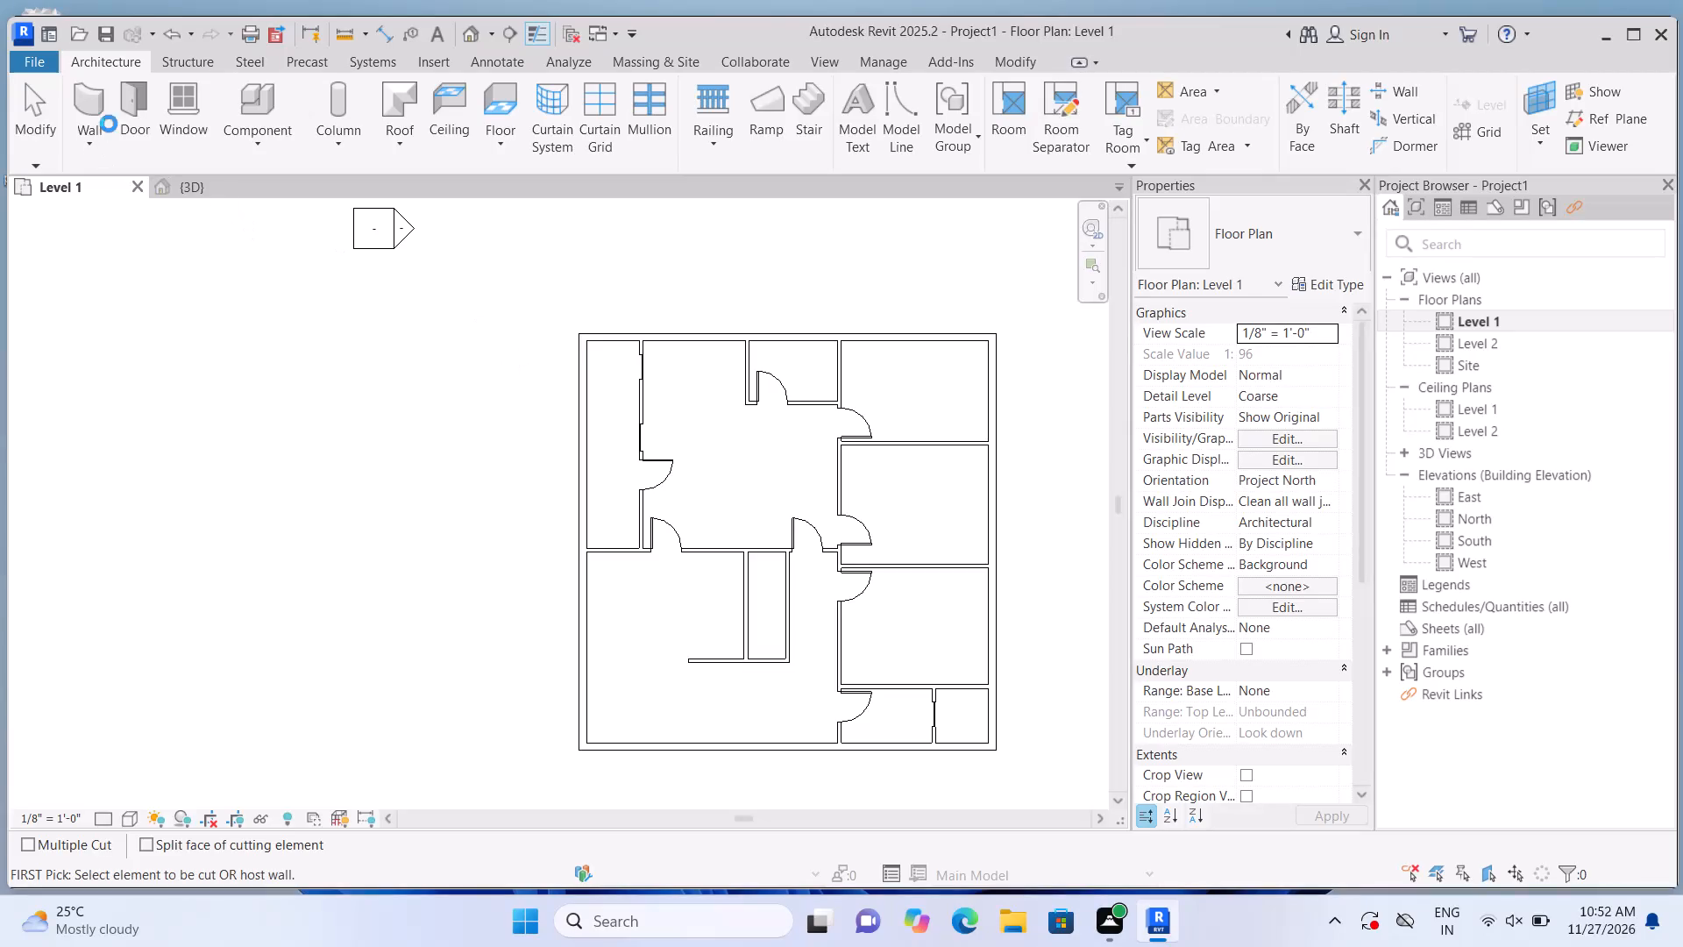
Draw a Curtain Wall 1 segment 6'-6" long along the north exterior wall, just east of the west room's partition.
left_click(107, 109)
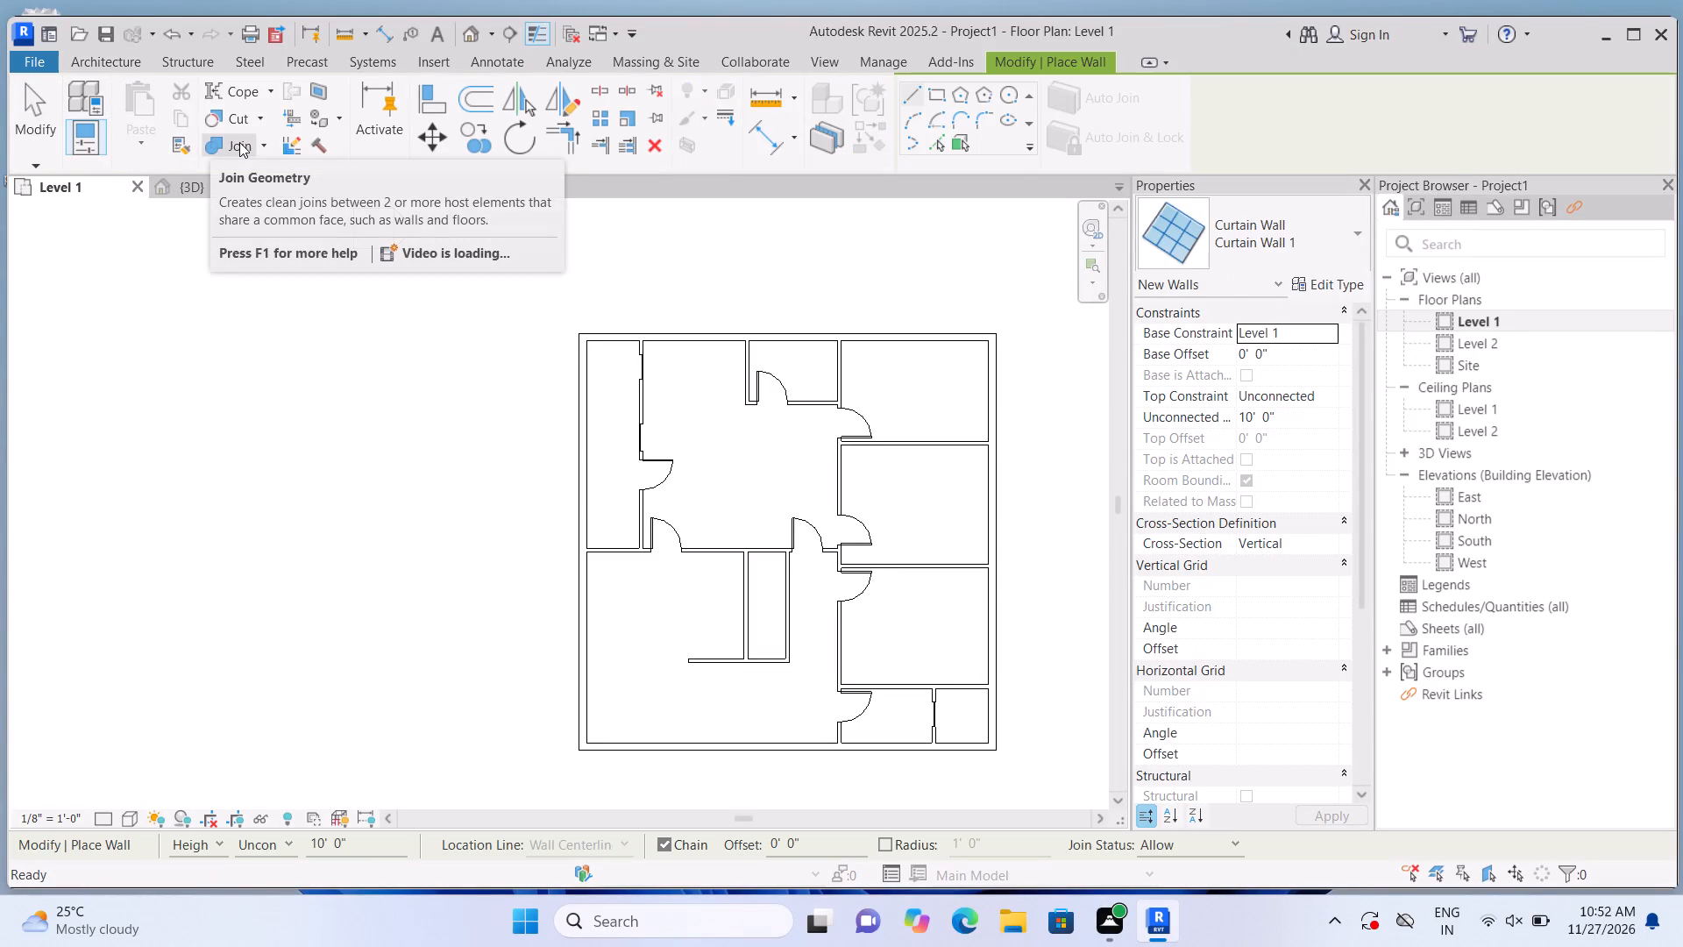
scroll(683, 343, "up", 3)
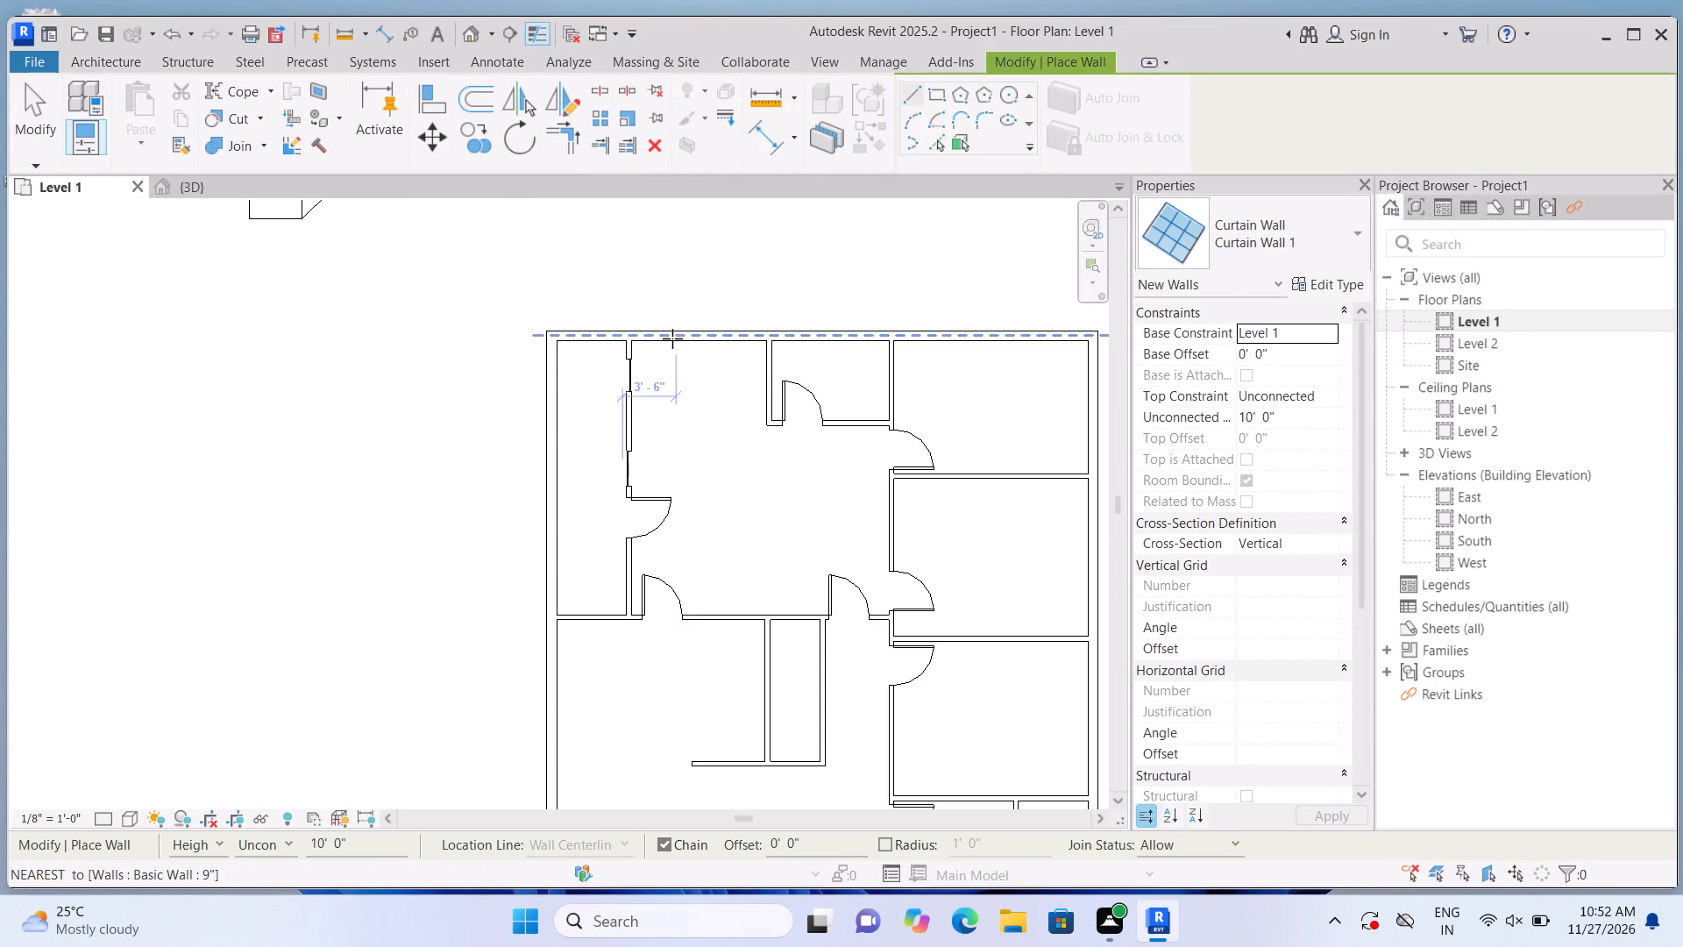
scroll(672, 338, "up", 2)
left_click(636, 334)
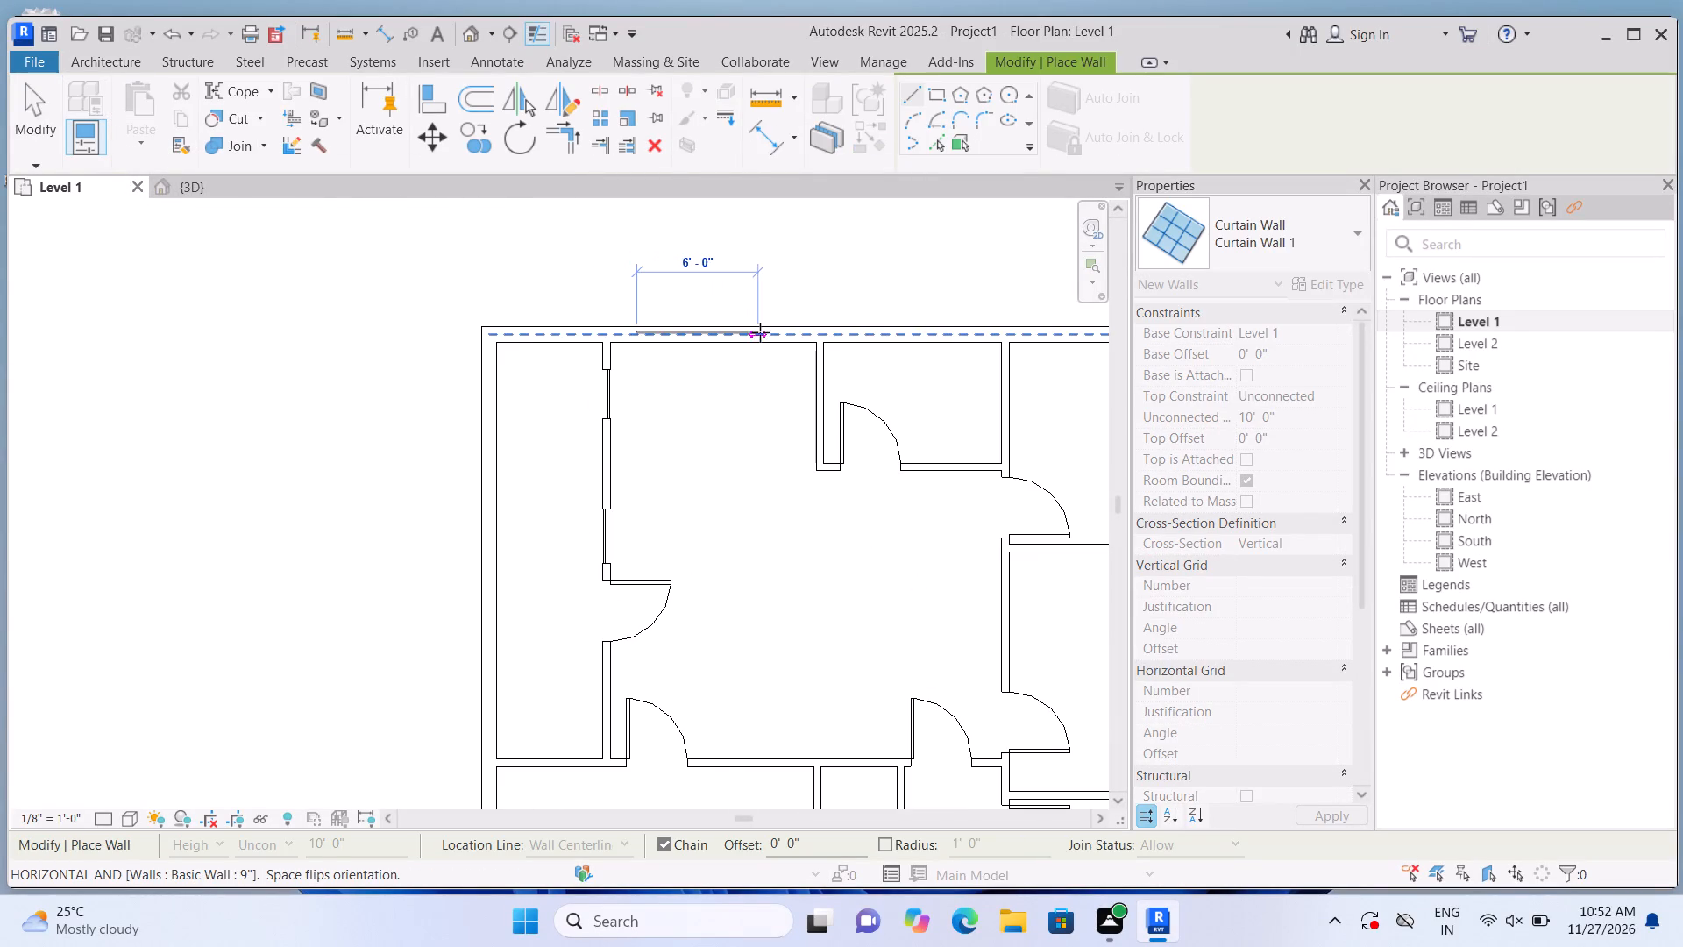
left_click(763, 332)
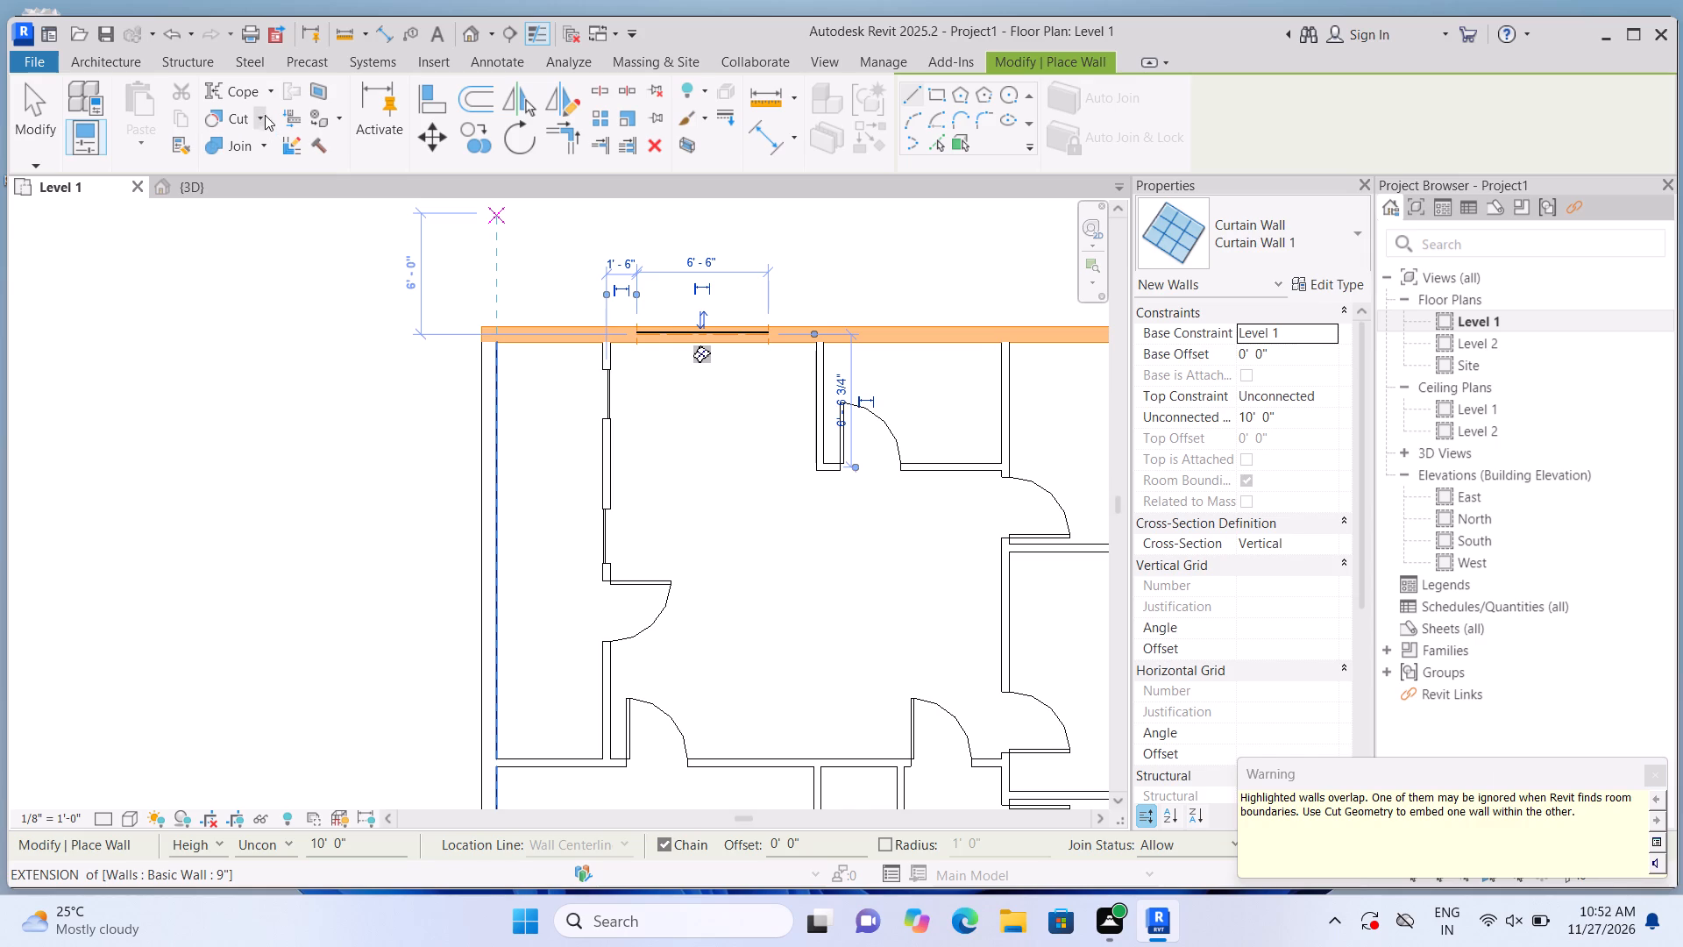
Cut the north 9" exterior wall with the new 6'-6" curtain wall segment using Cut Geometry, embedding it.
left_click(262, 112)
left_click(266, 151)
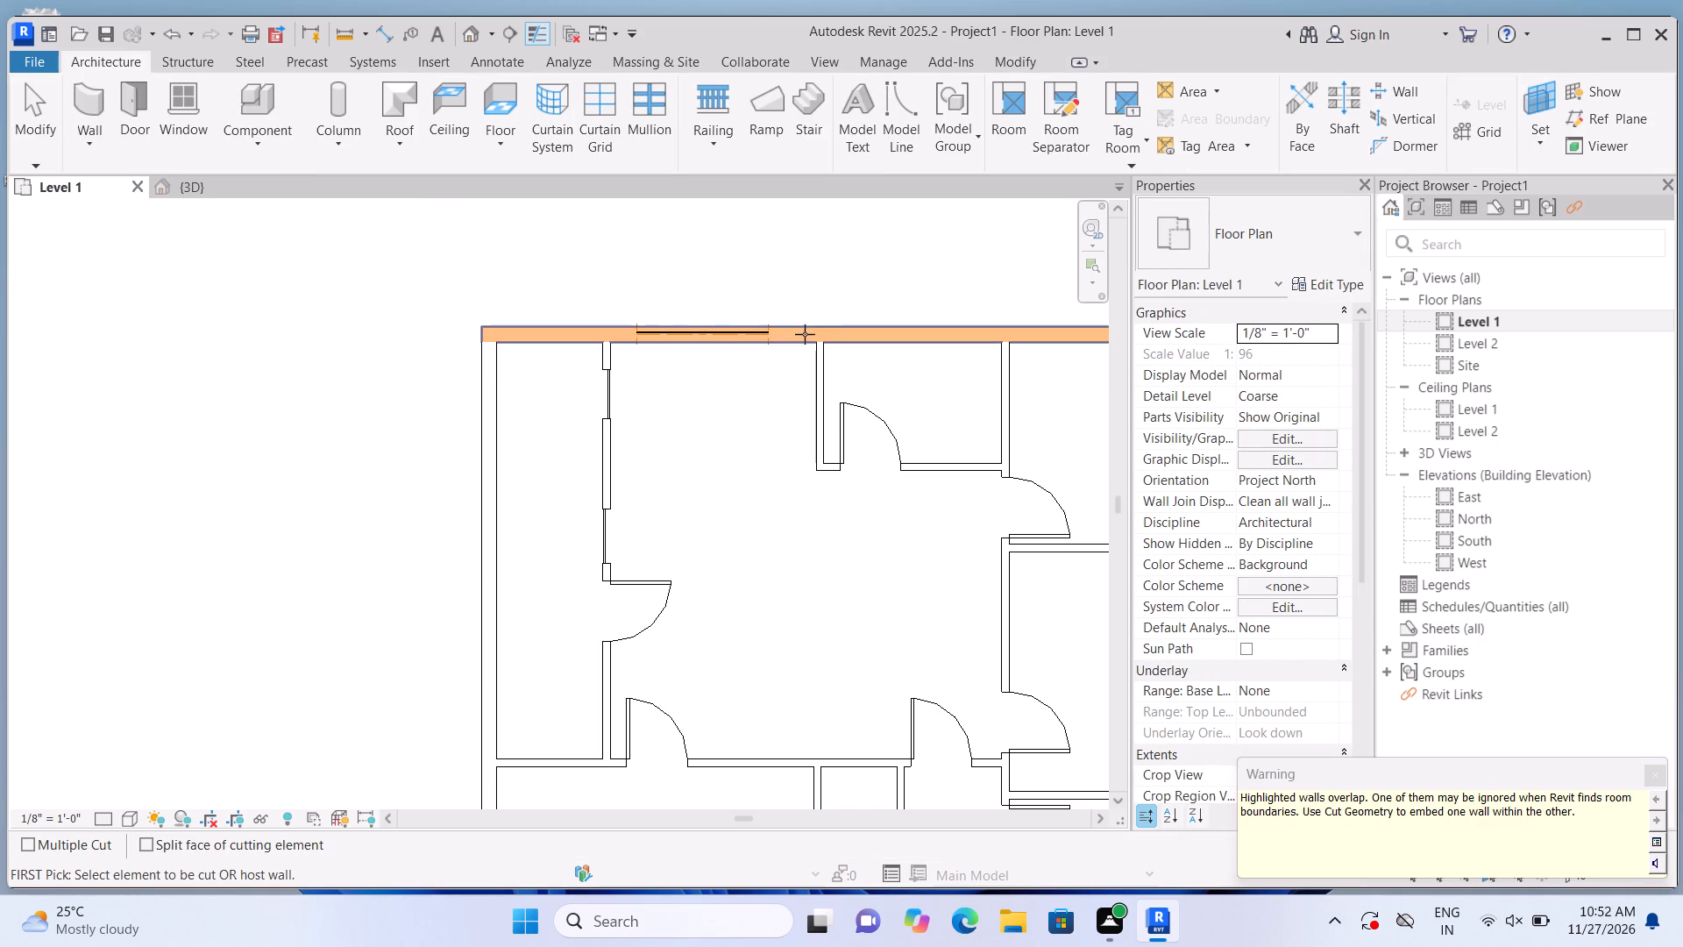
left_click(805, 334)
left_click(714, 334)
scroll(703, 338, "down", 7)
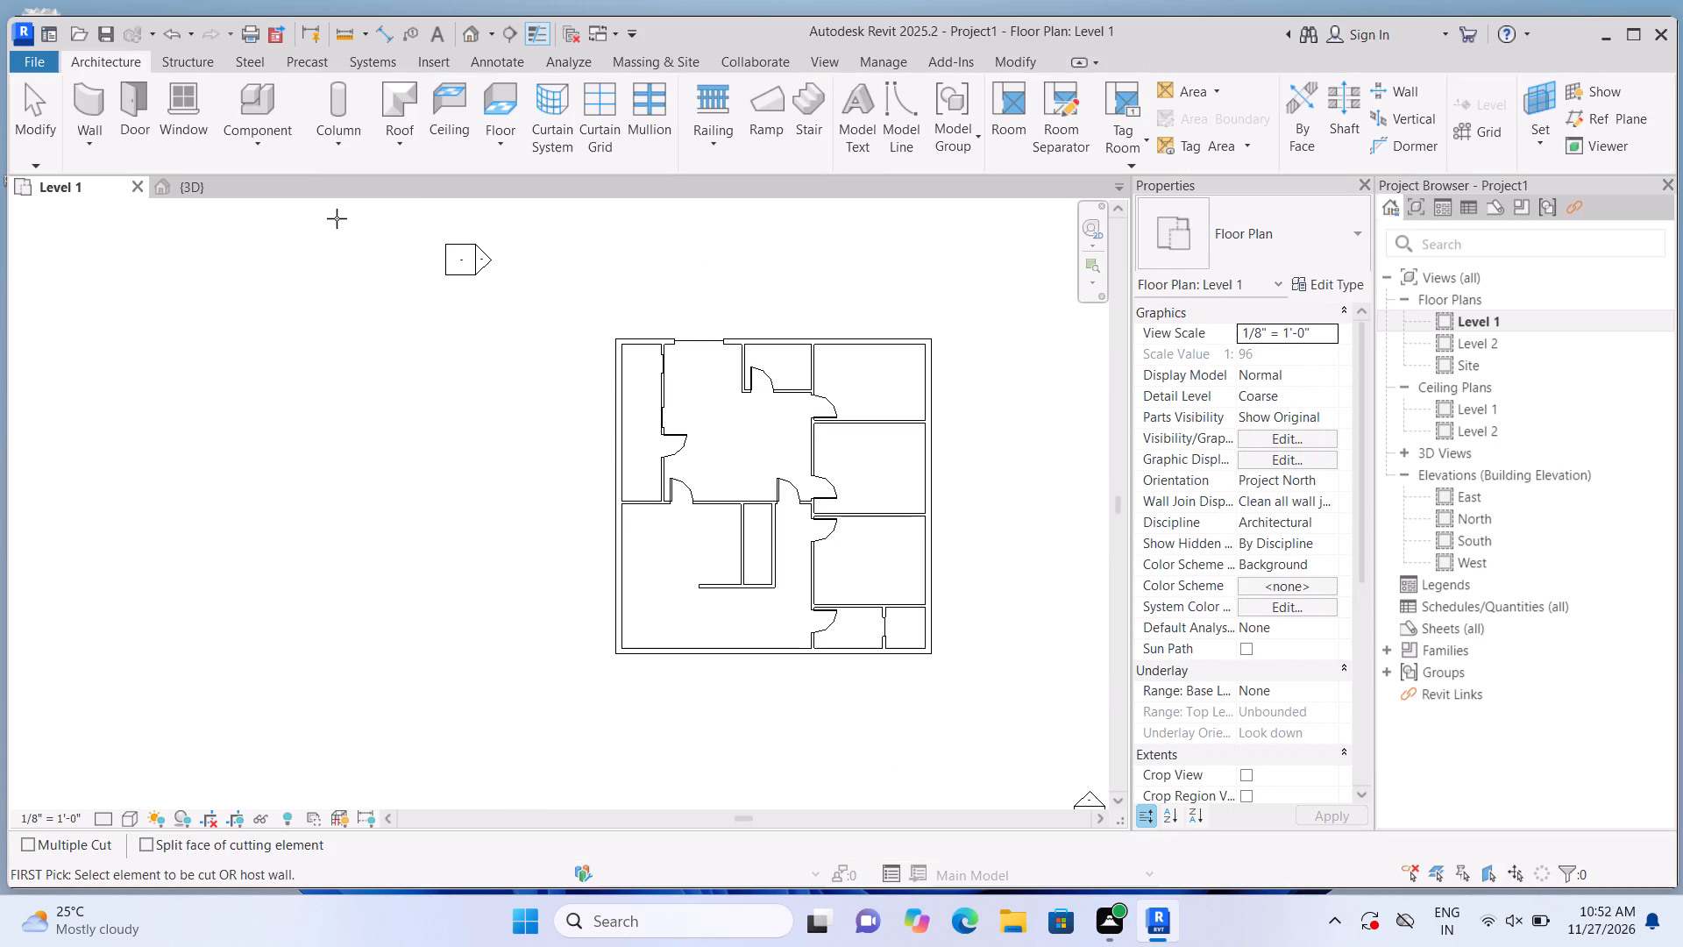
Draw a second Curtain Wall 1 segment 6'-0" long along the north exterior wall, at the northeast room.
left_click(104, 103)
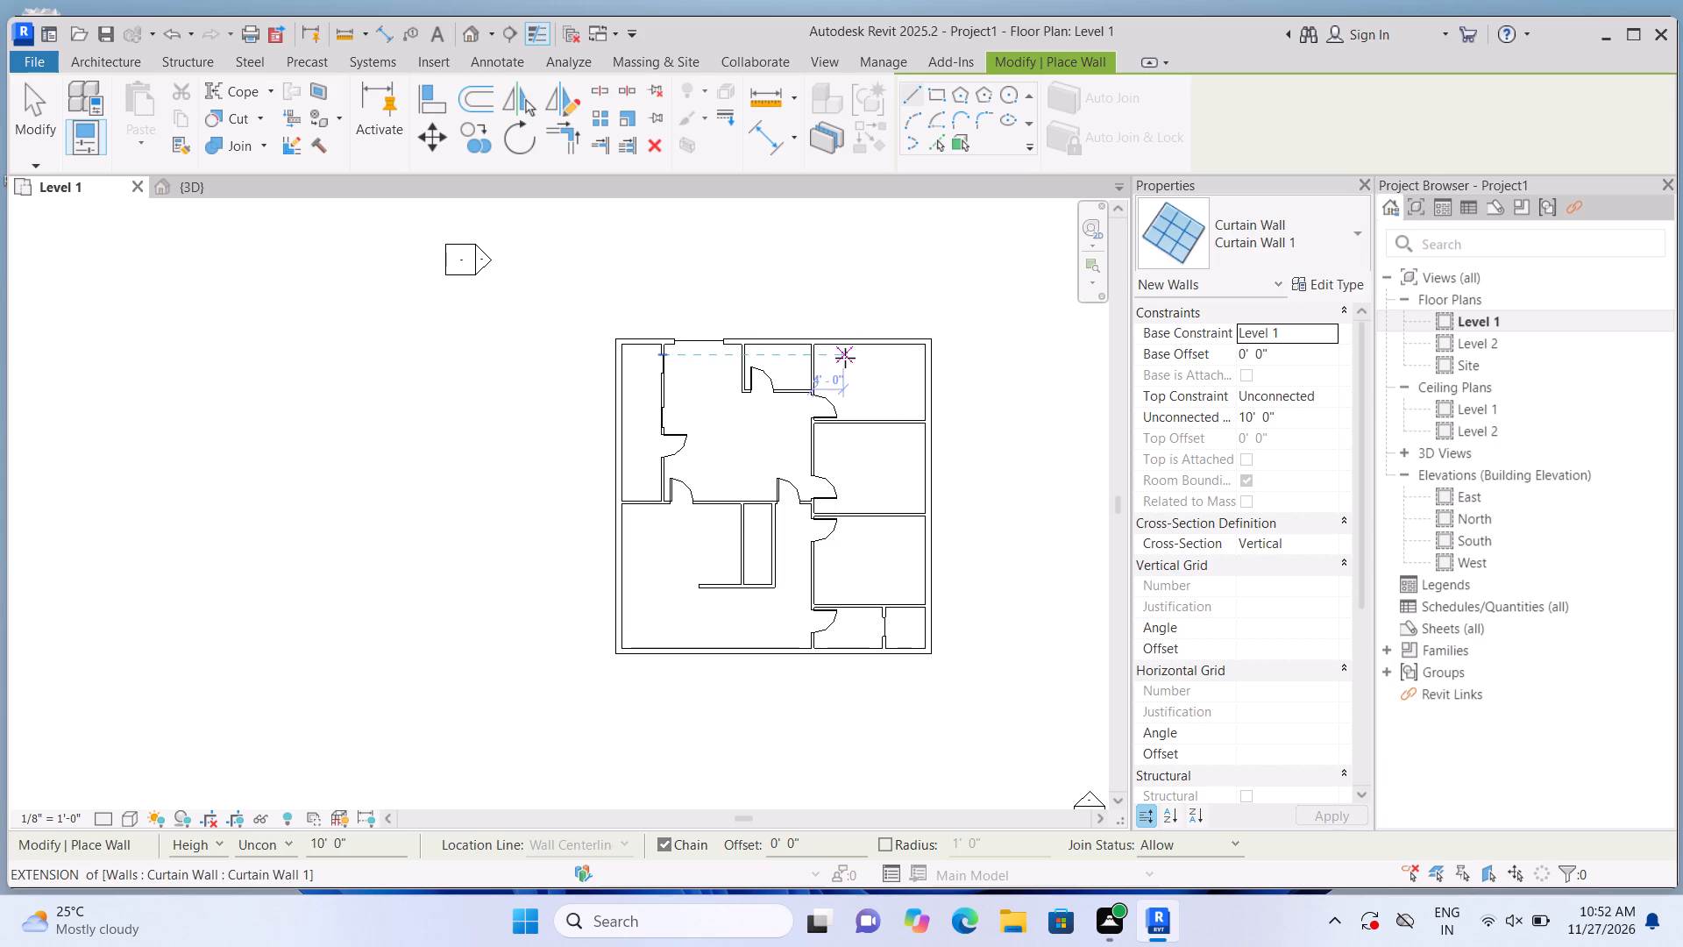
scroll(825, 381, "up", 6)
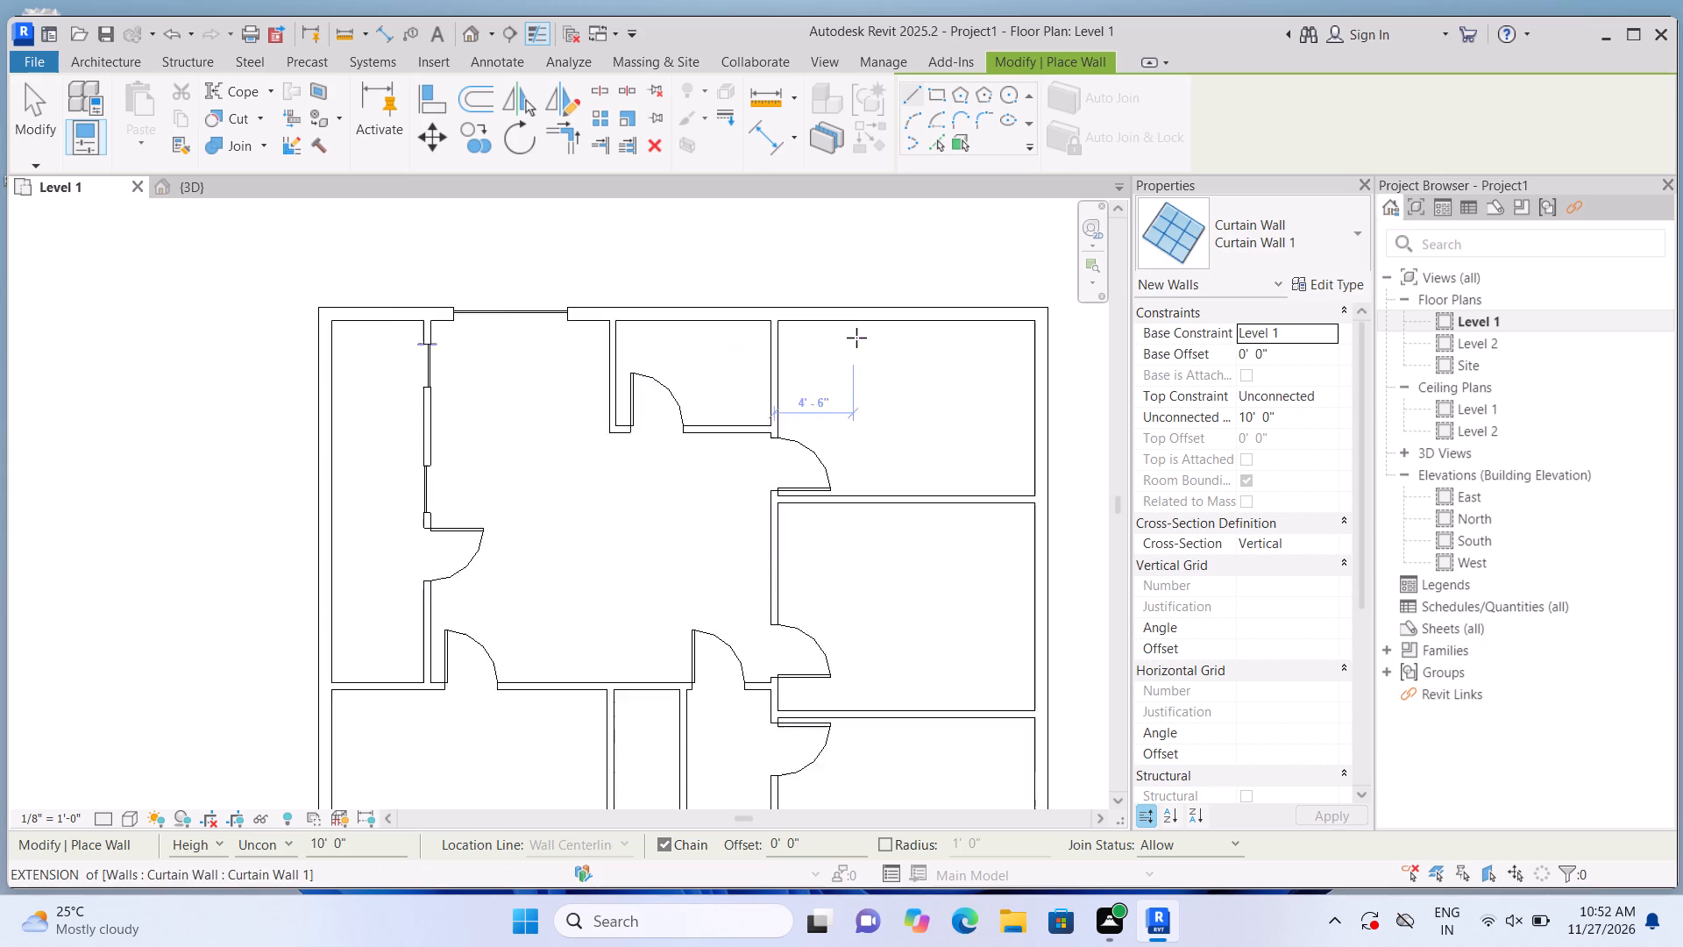
scroll(856, 338, "up", 1)
left_click(836, 311)
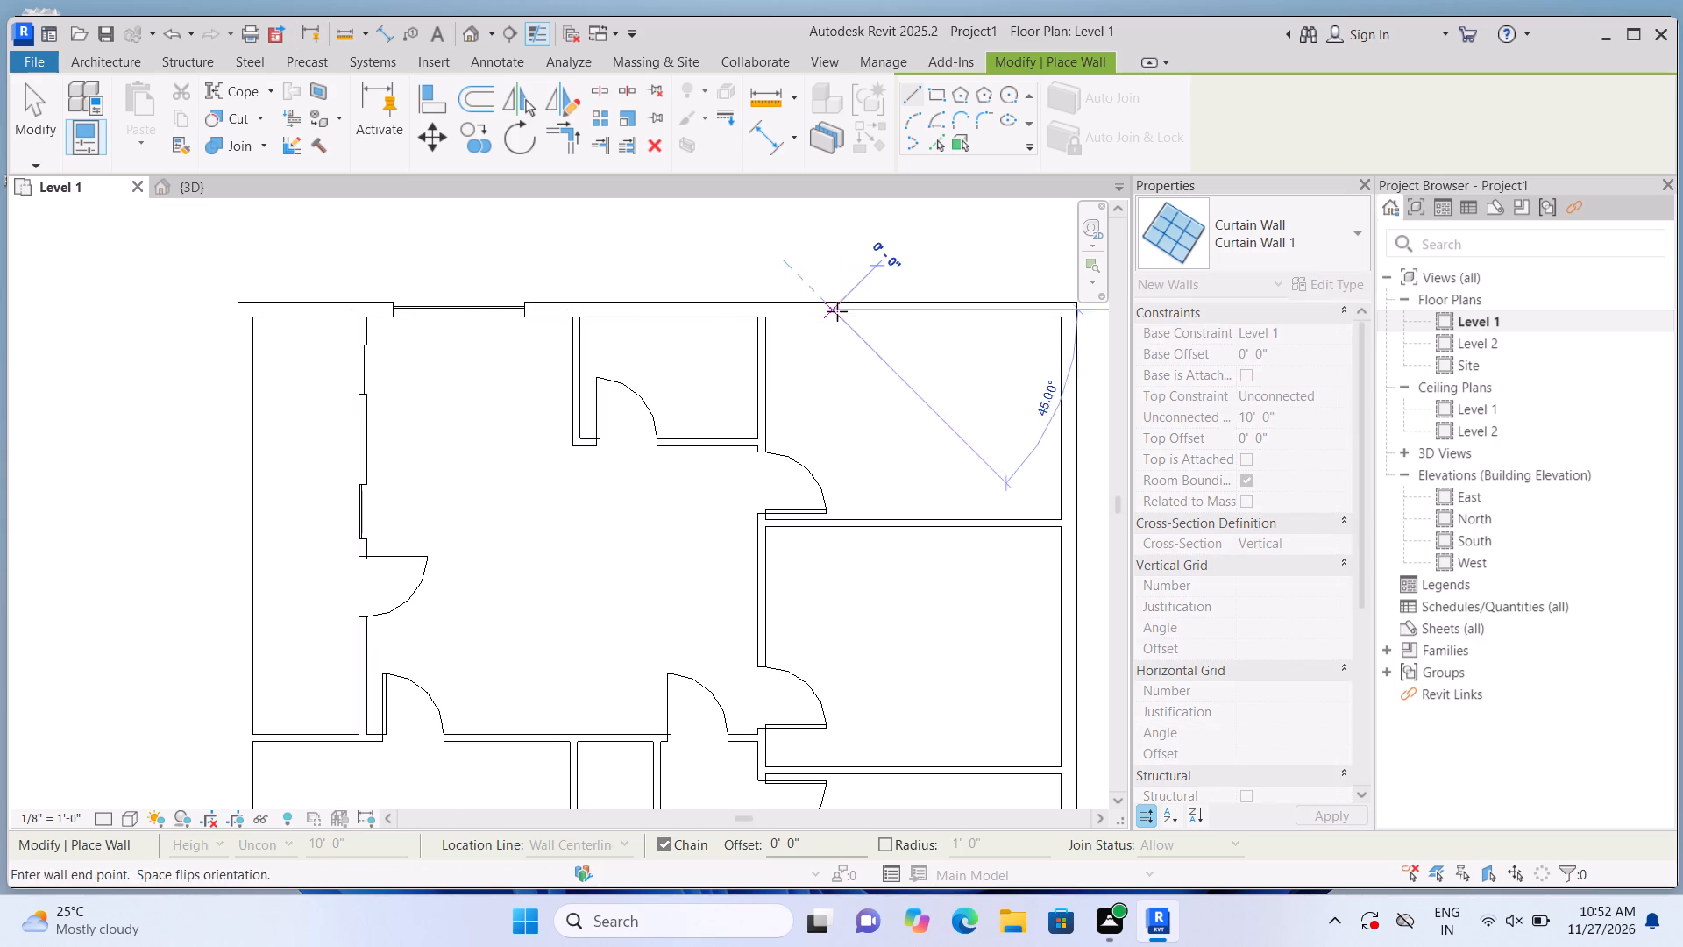
left_click(950, 309)
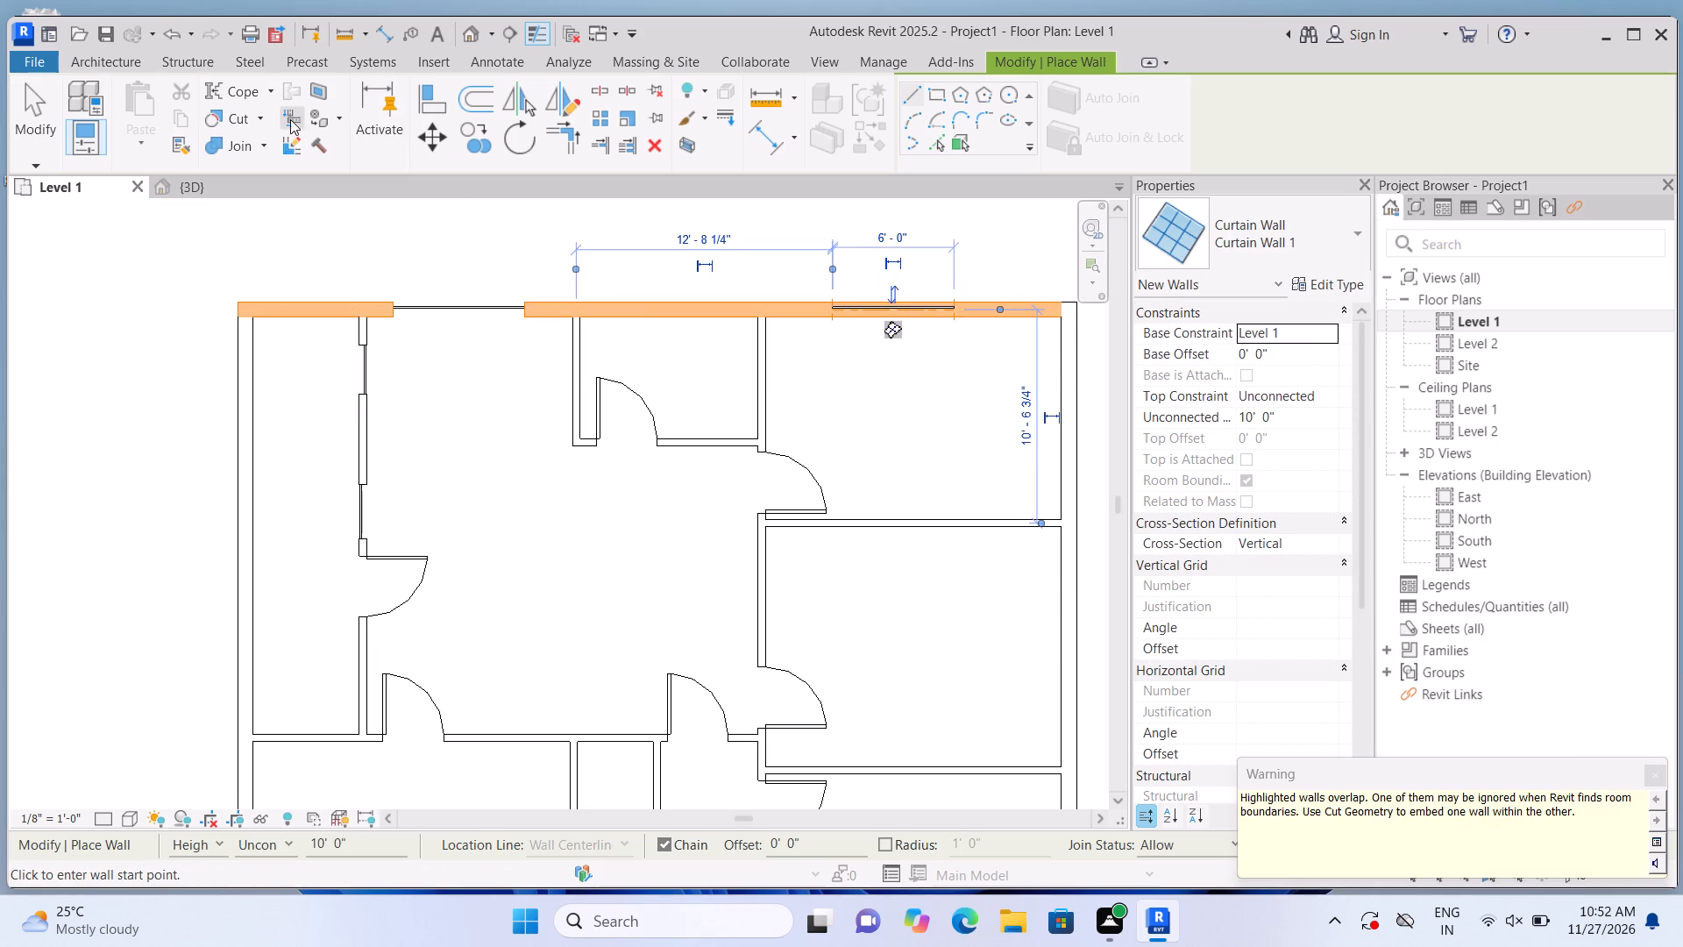
Cut the north 9" exterior wall with the northeast room's curtain wall segment using Cut Geometry, embedding it.
left_click(266, 117)
left_click(286, 147)
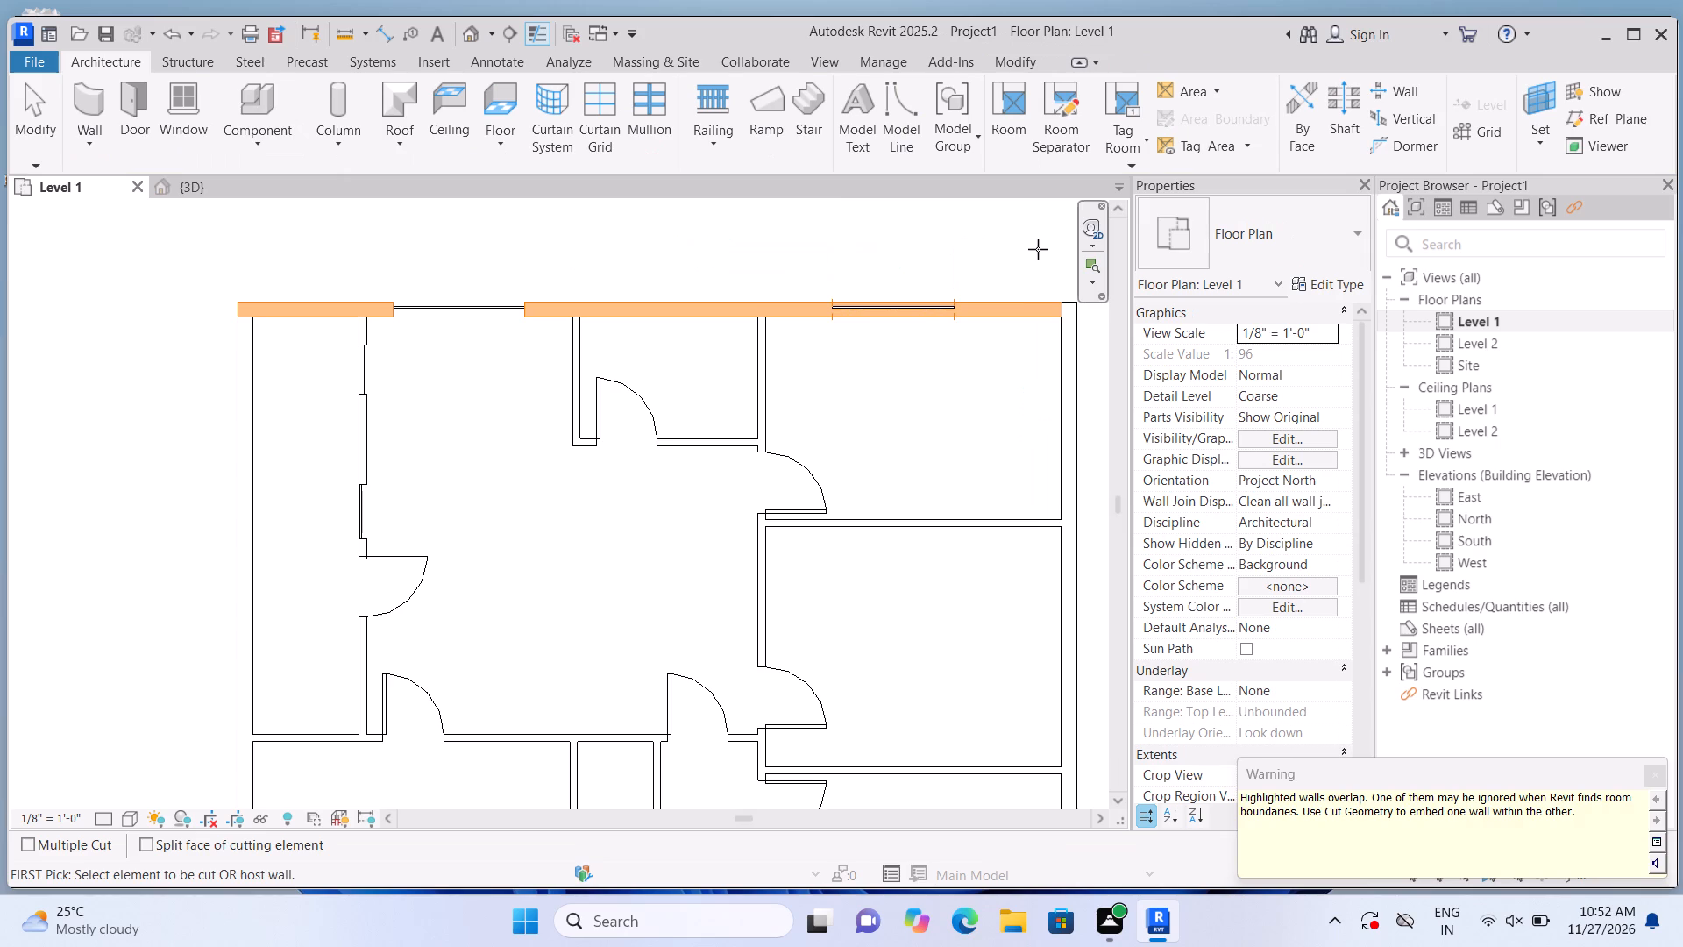
left_click(1025, 312)
left_click(914, 311)
scroll(808, 283, "down", 5)
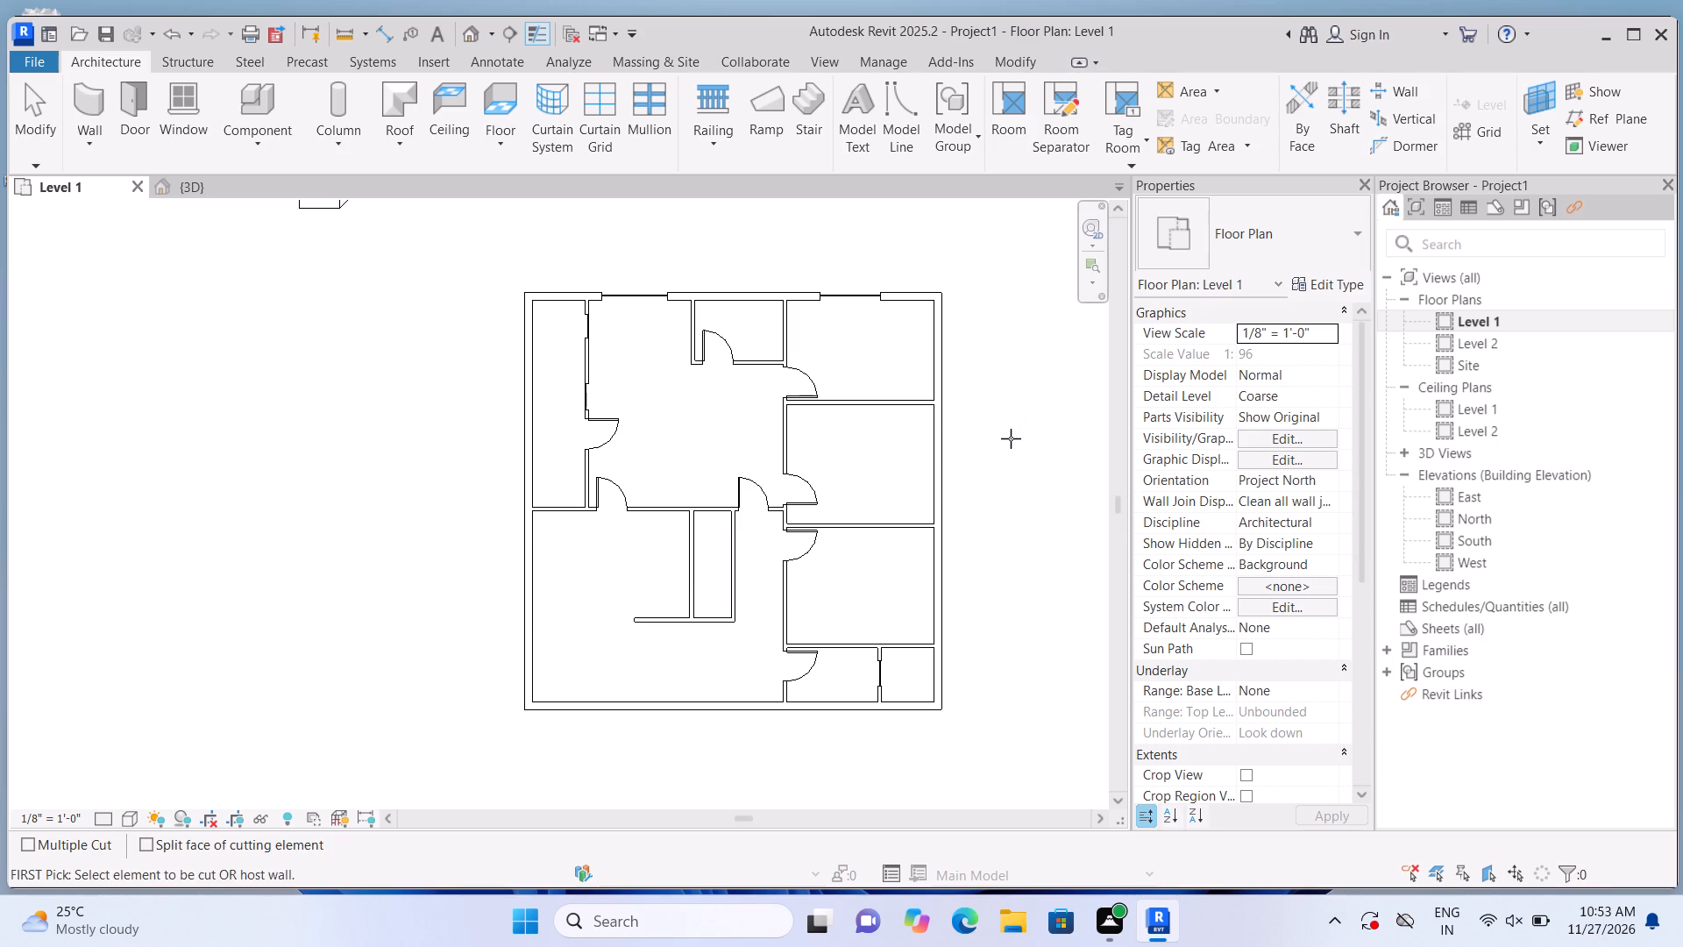
Create a Generic - 12" footprint roof on Level 2, sketching a 41'-6" square boundary along the exterior walls' outer faces.
left_click(469, 32)
scroll(701, 361, "down", 3)
scroll(692, 451, "up", 1)
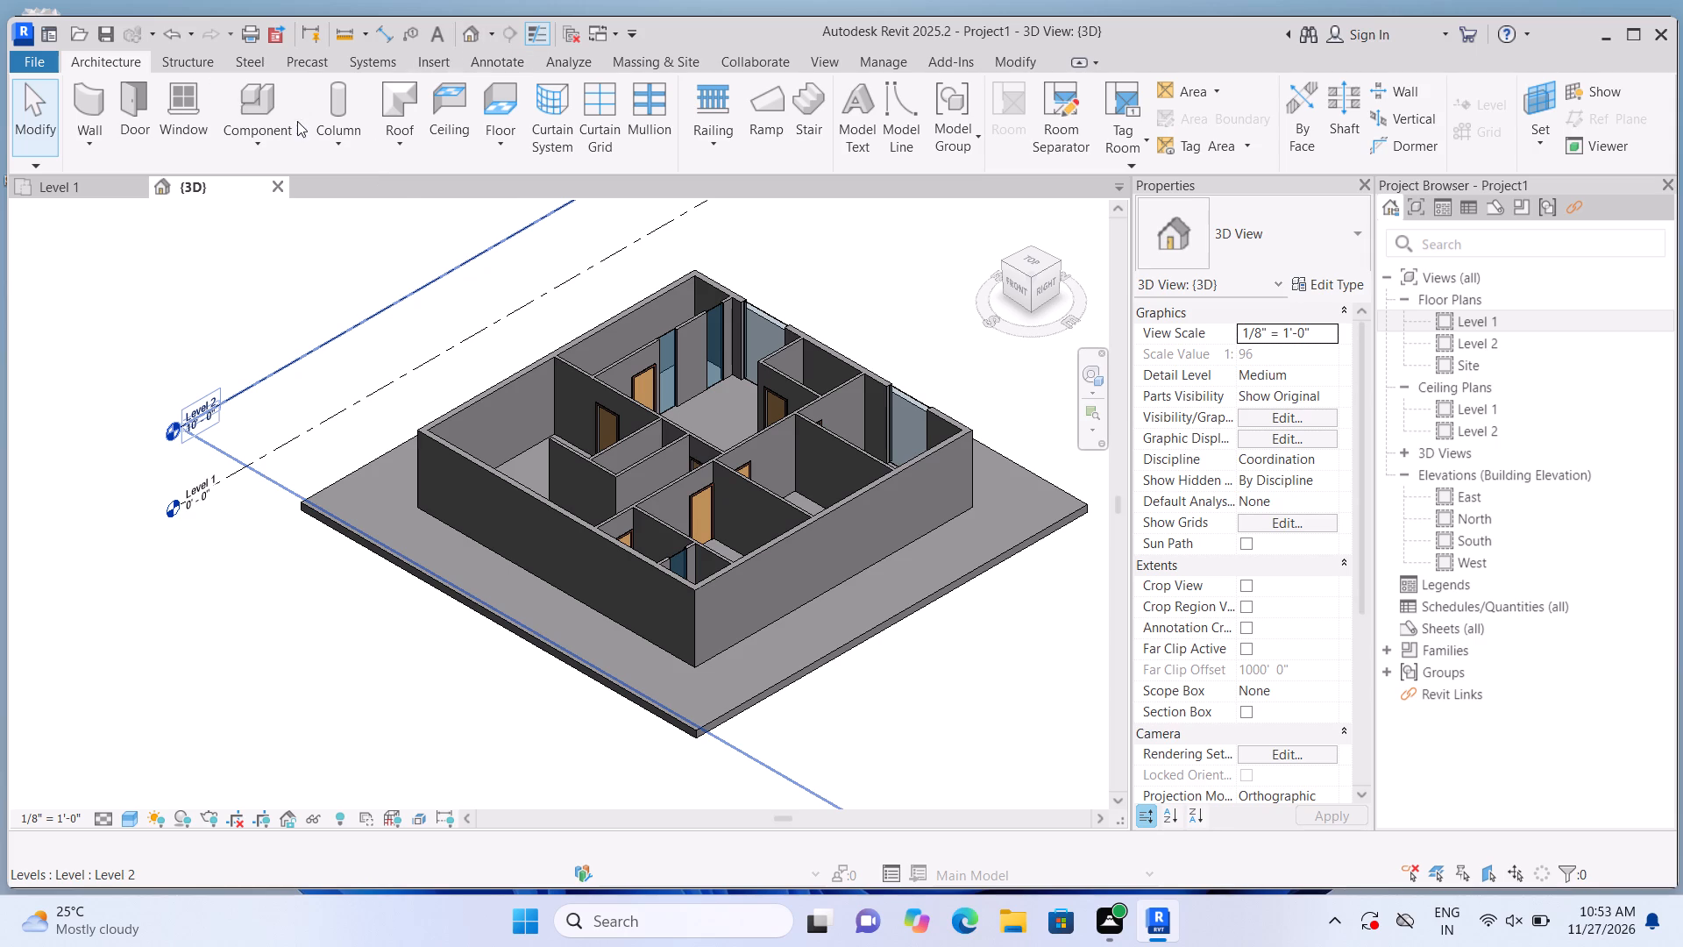
double_click(1443, 321)
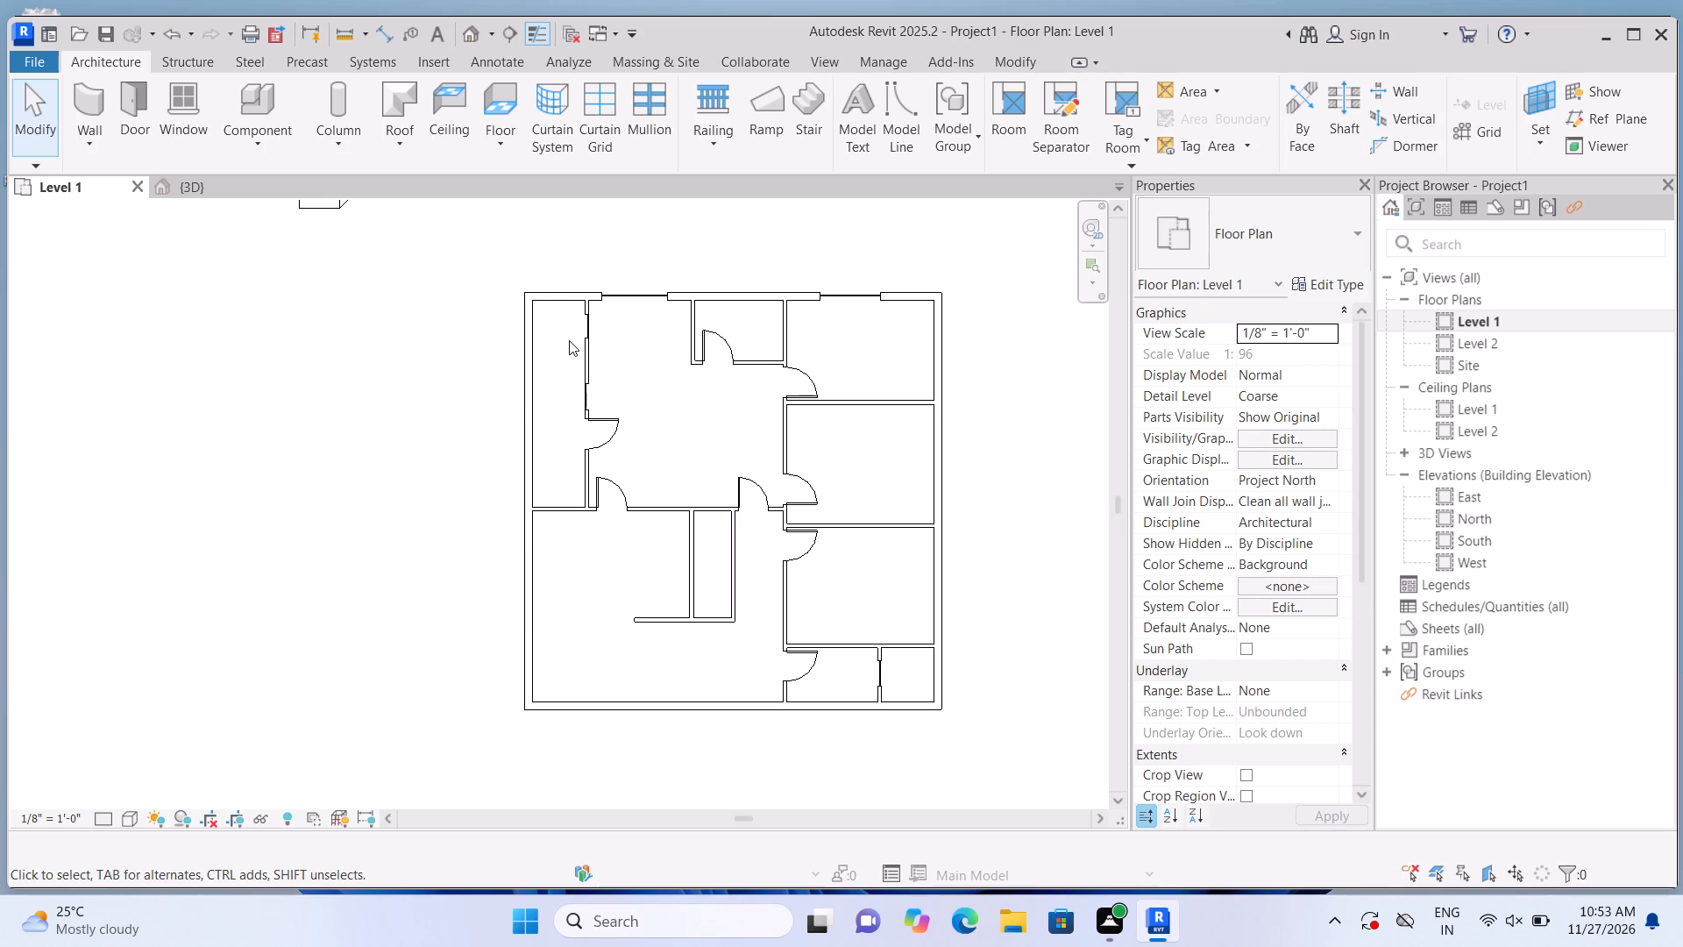
left_click(413, 150)
left_click(429, 194)
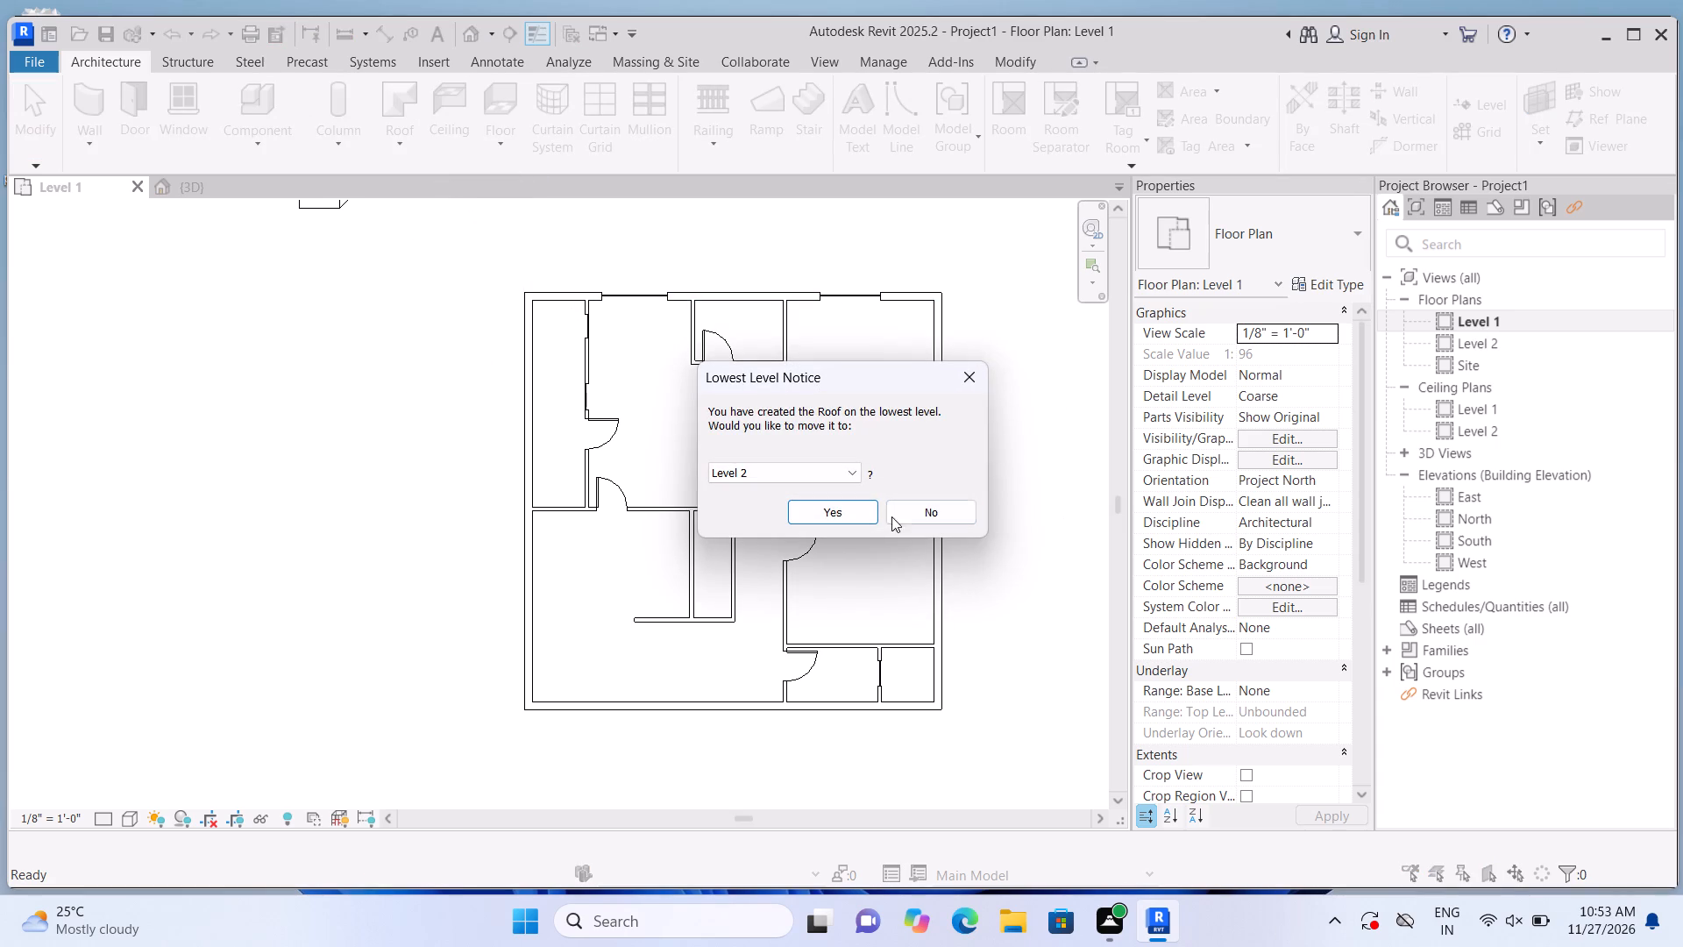
left_click(862, 502)
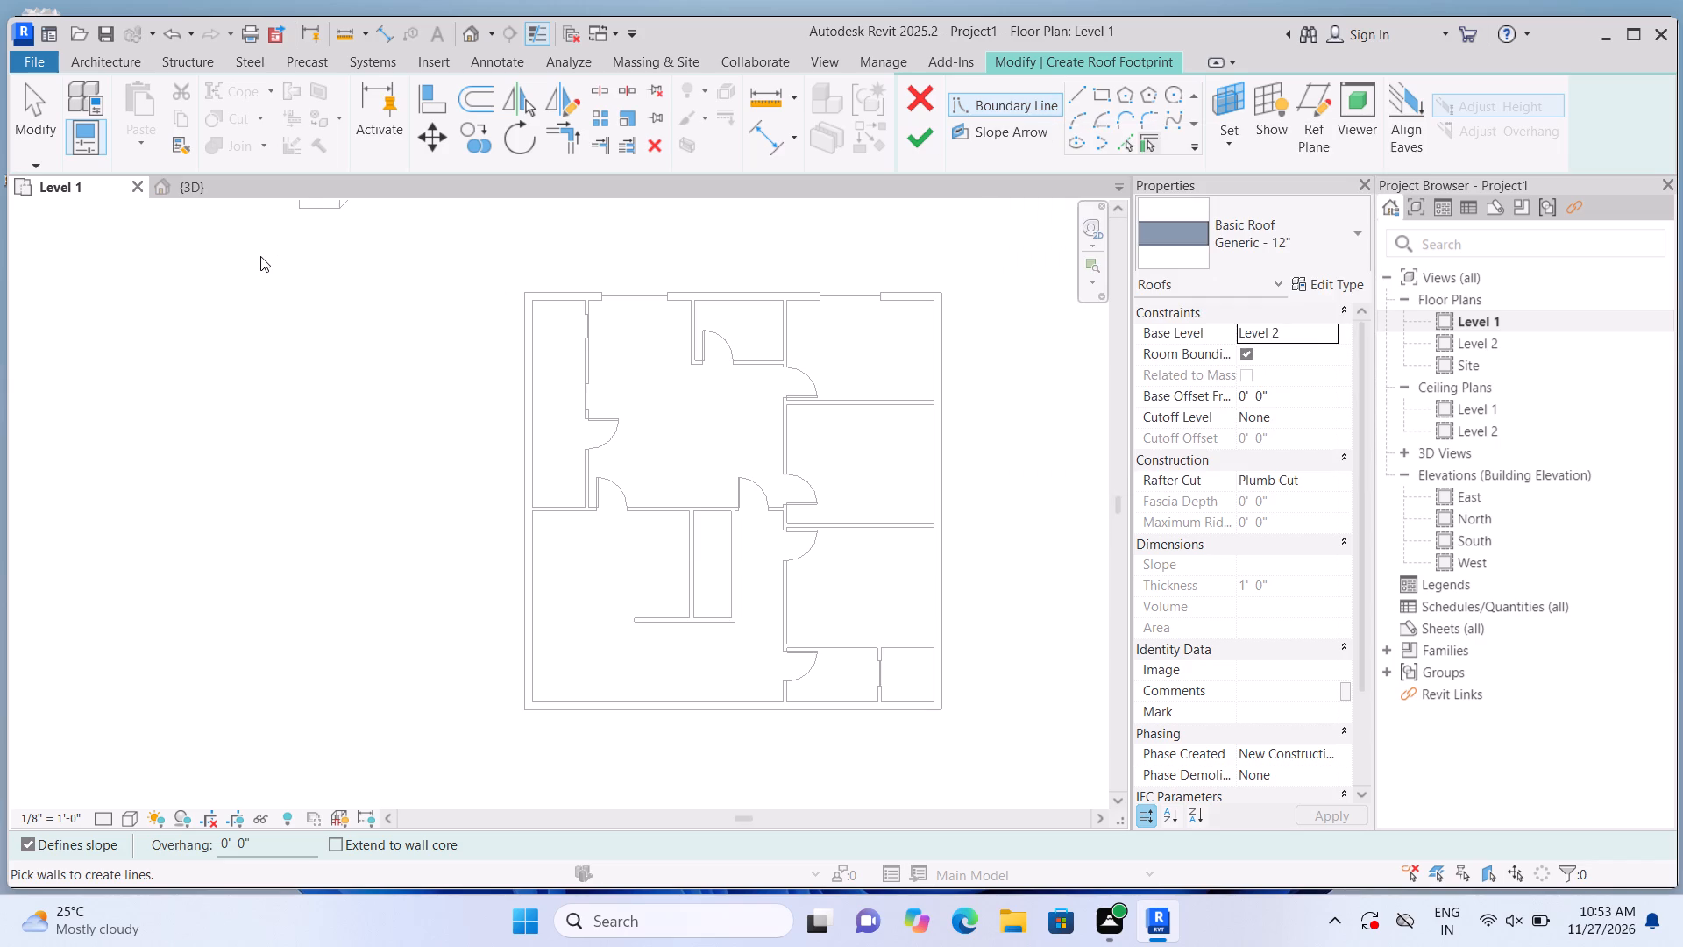
left_click(1111, 96)
left_click(522, 294)
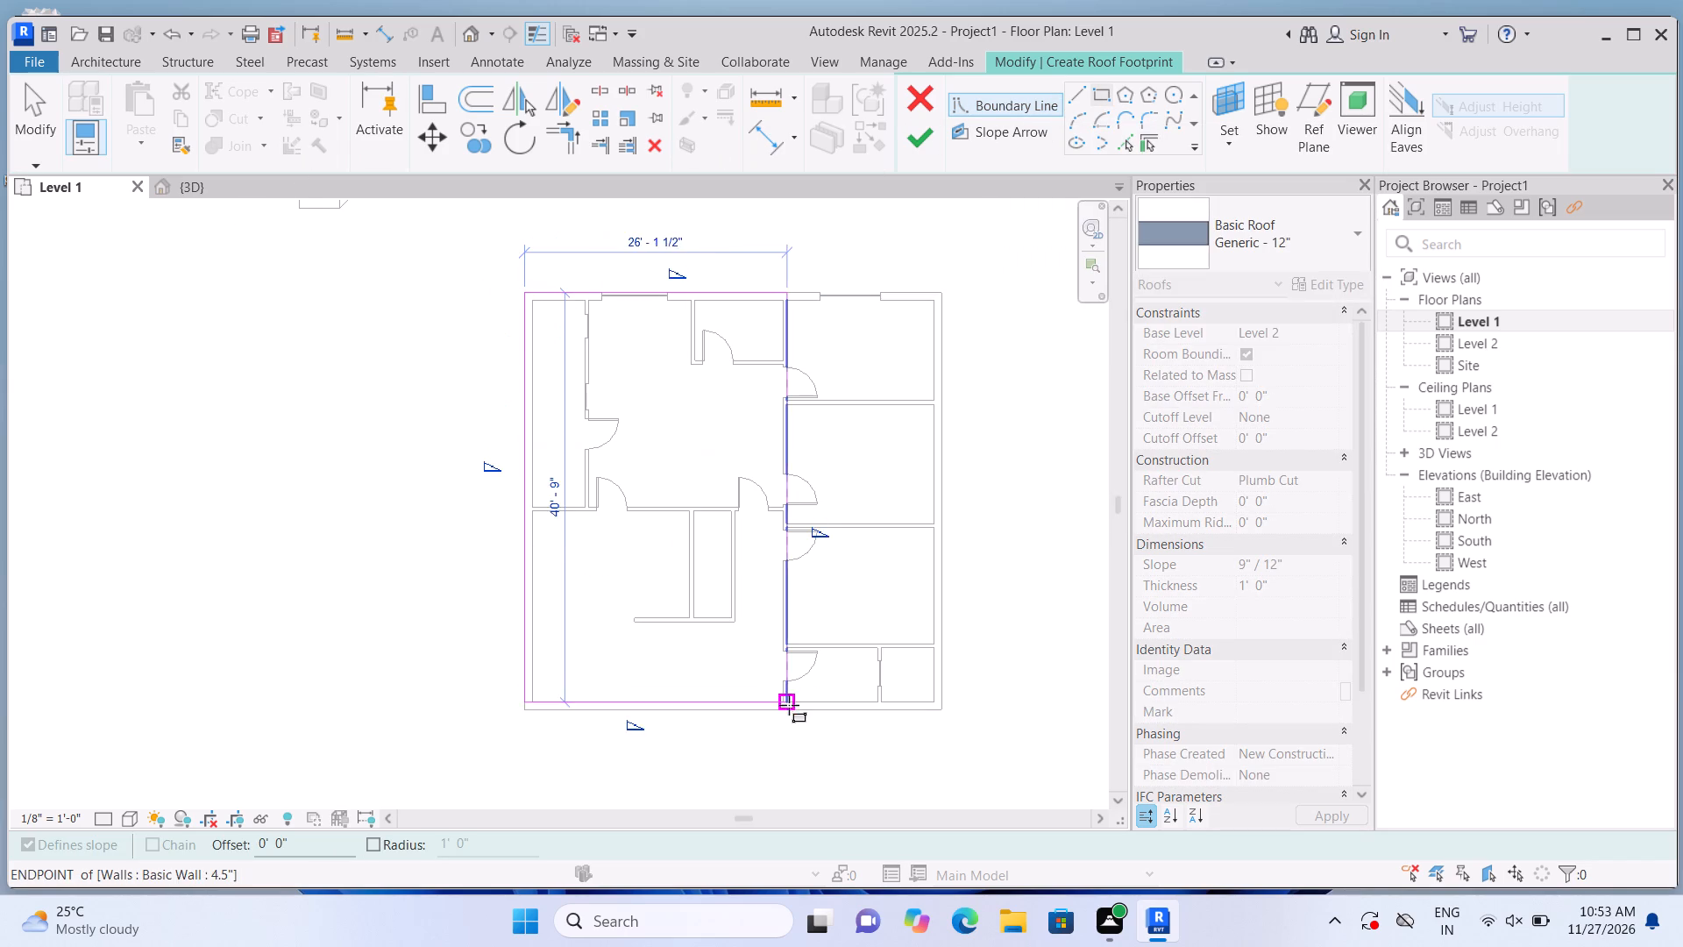
left_click(948, 710)
left_click(920, 133)
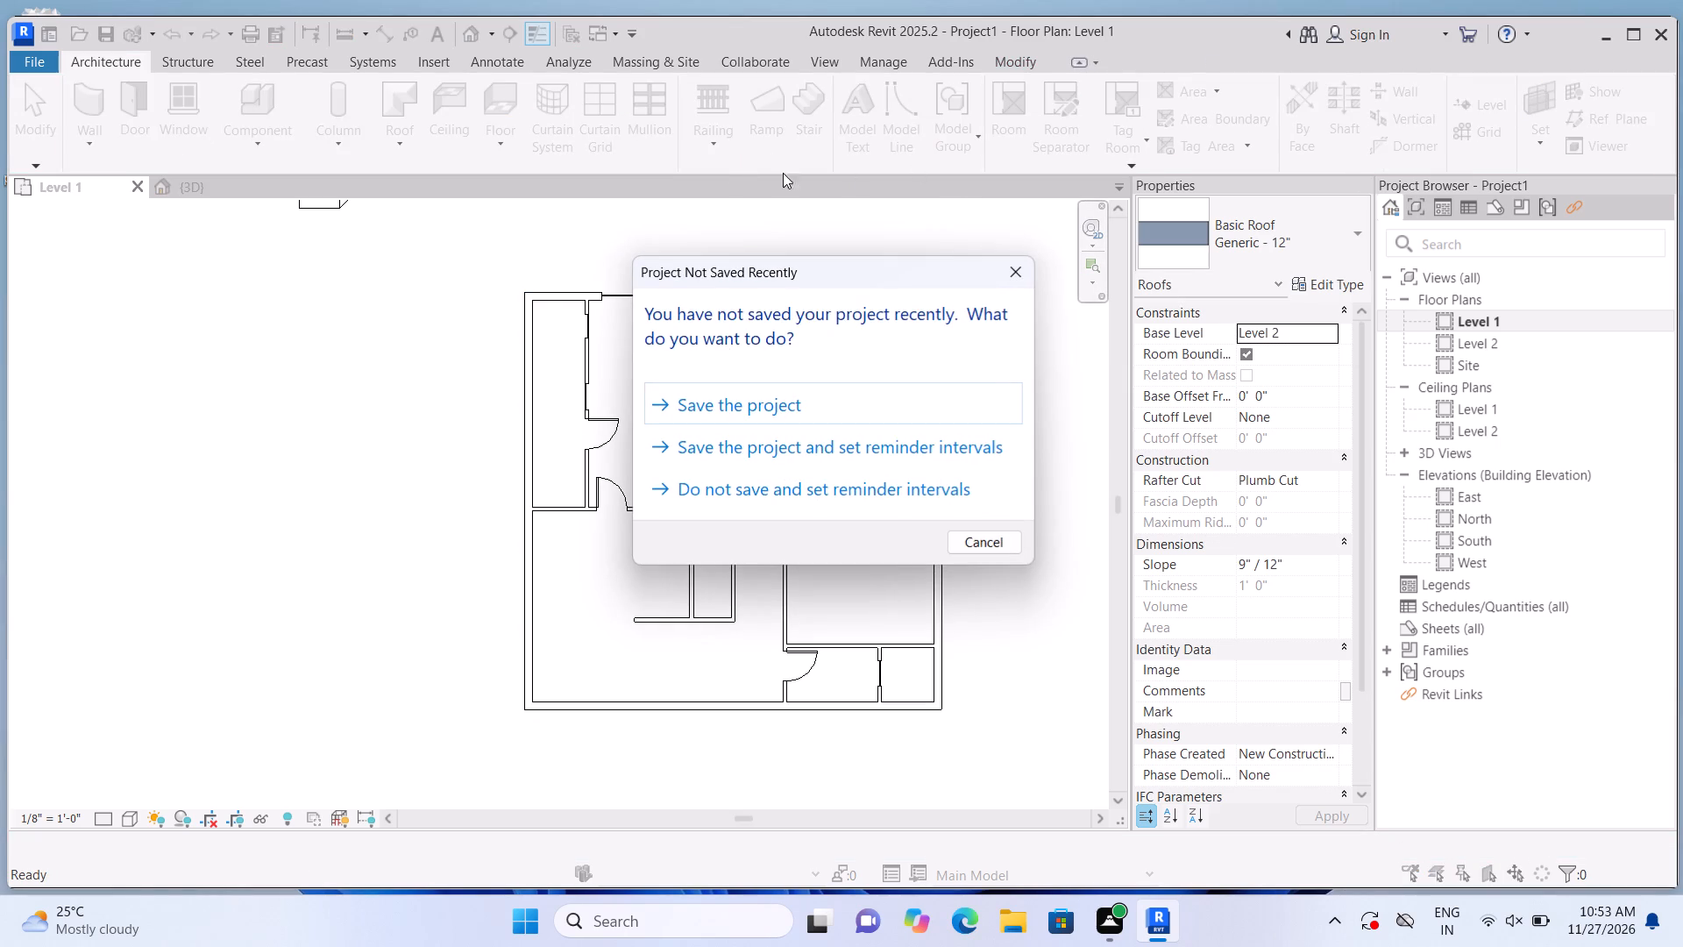
left_click(1013, 273)
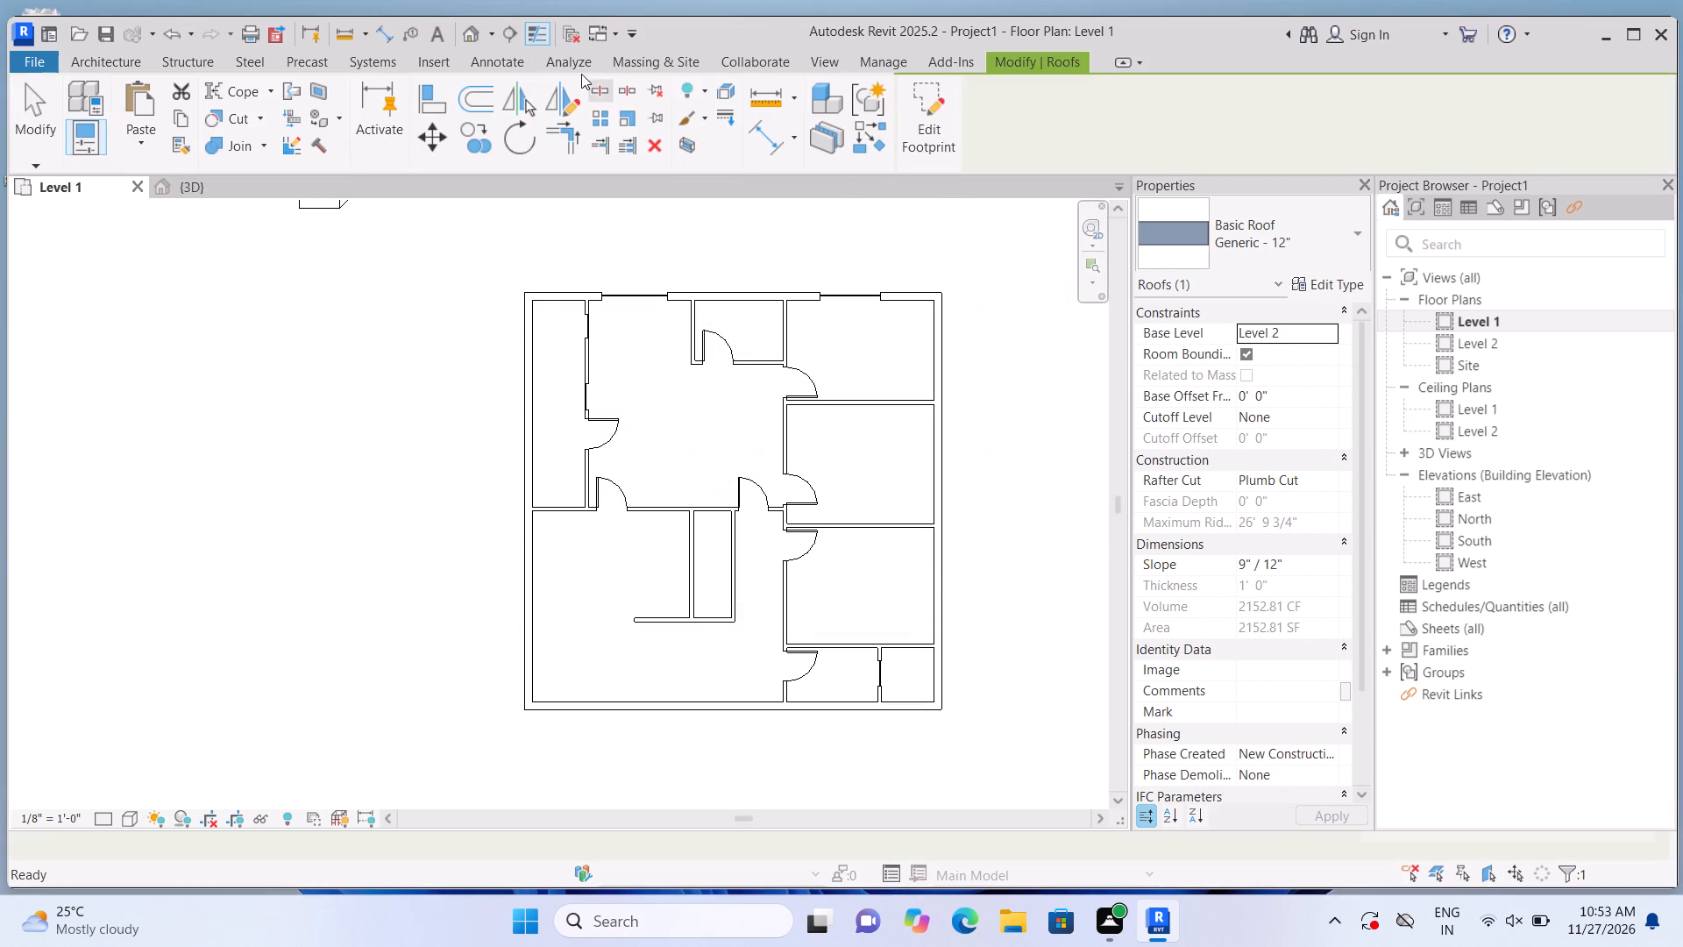
Set the roof's slope to 0" / 12" in the 3D view, making it flat.
left_click(465, 36)
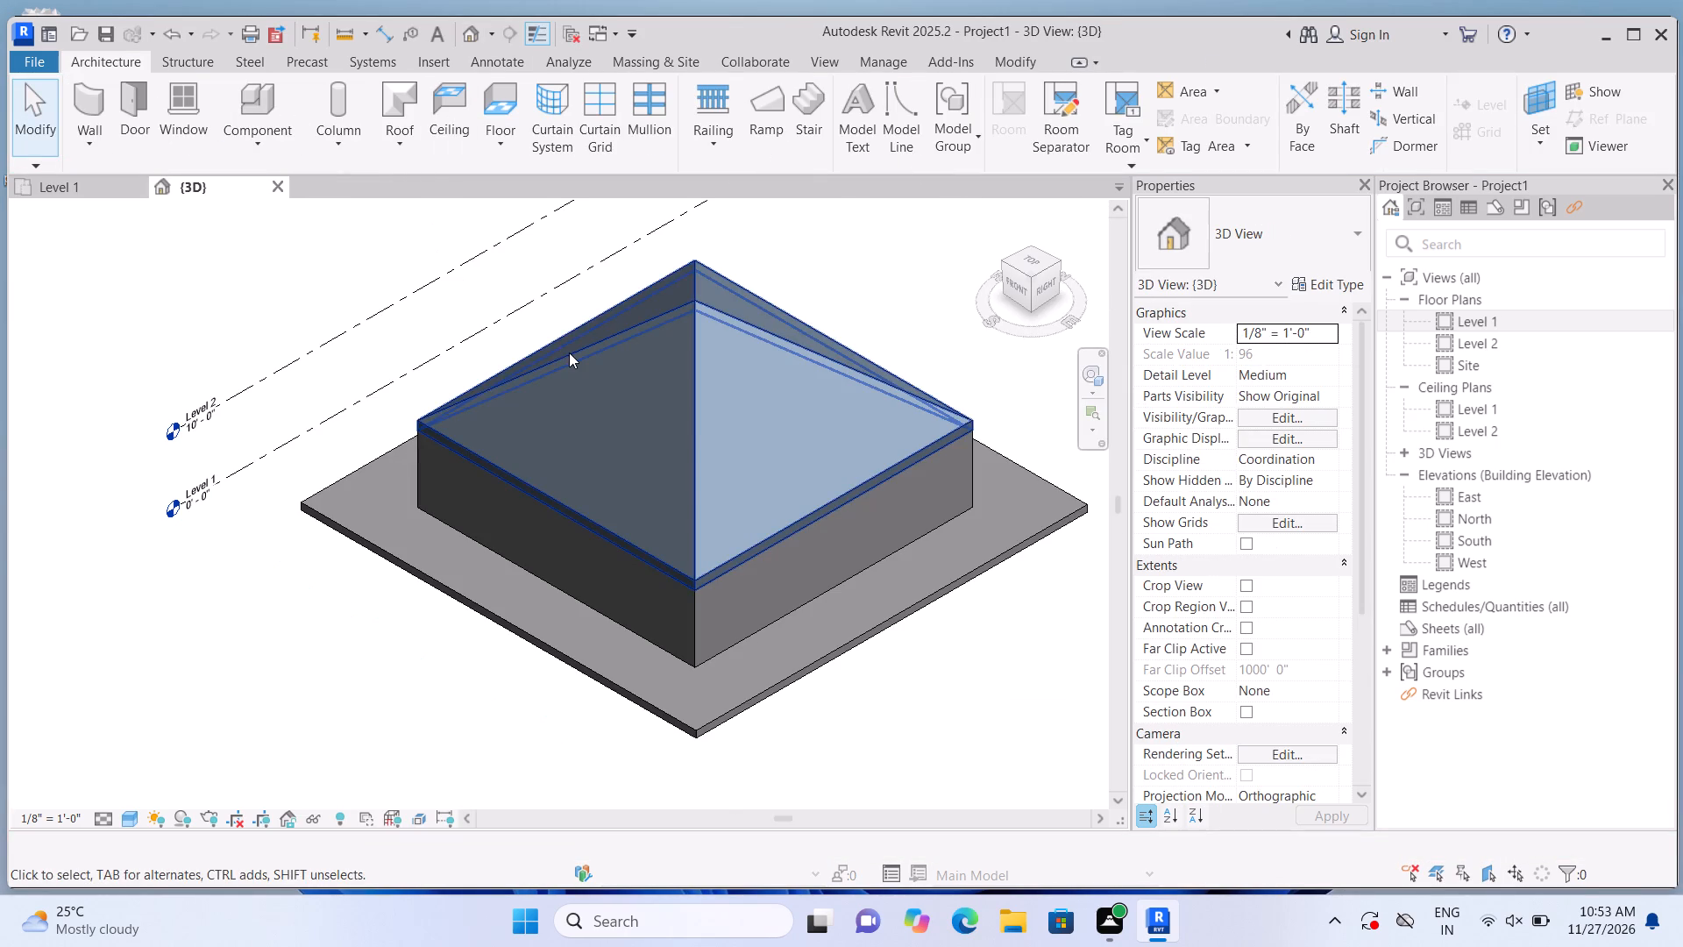
left_click(569, 352)
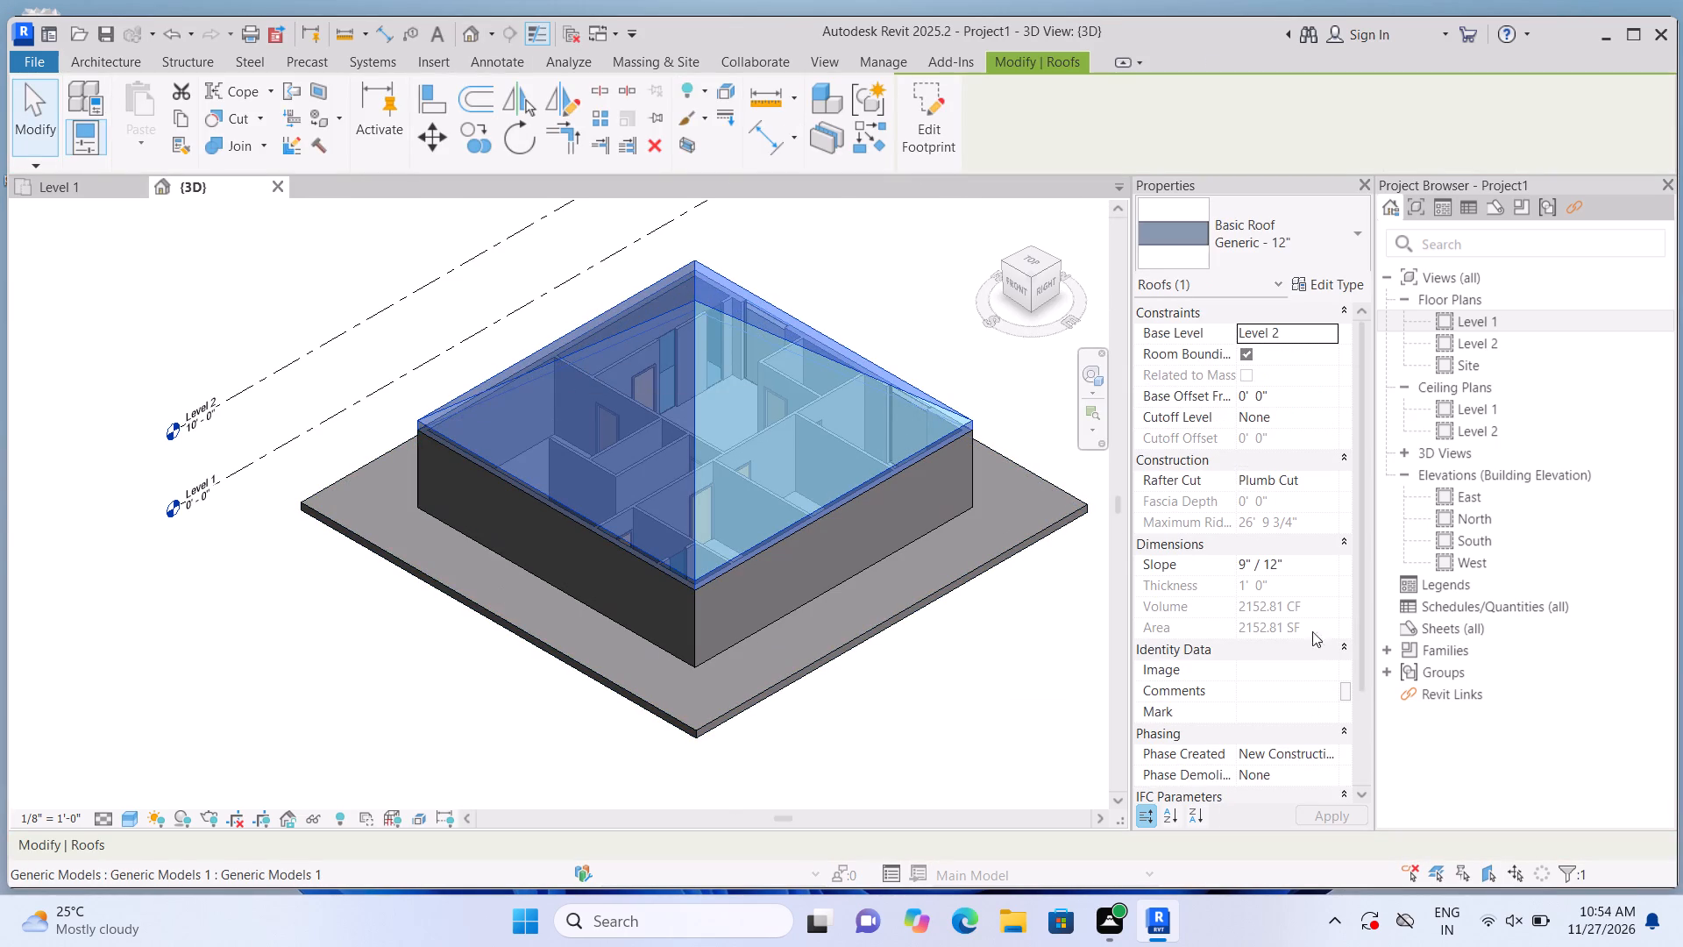
left_click(1318, 563)
key("BackSpace")
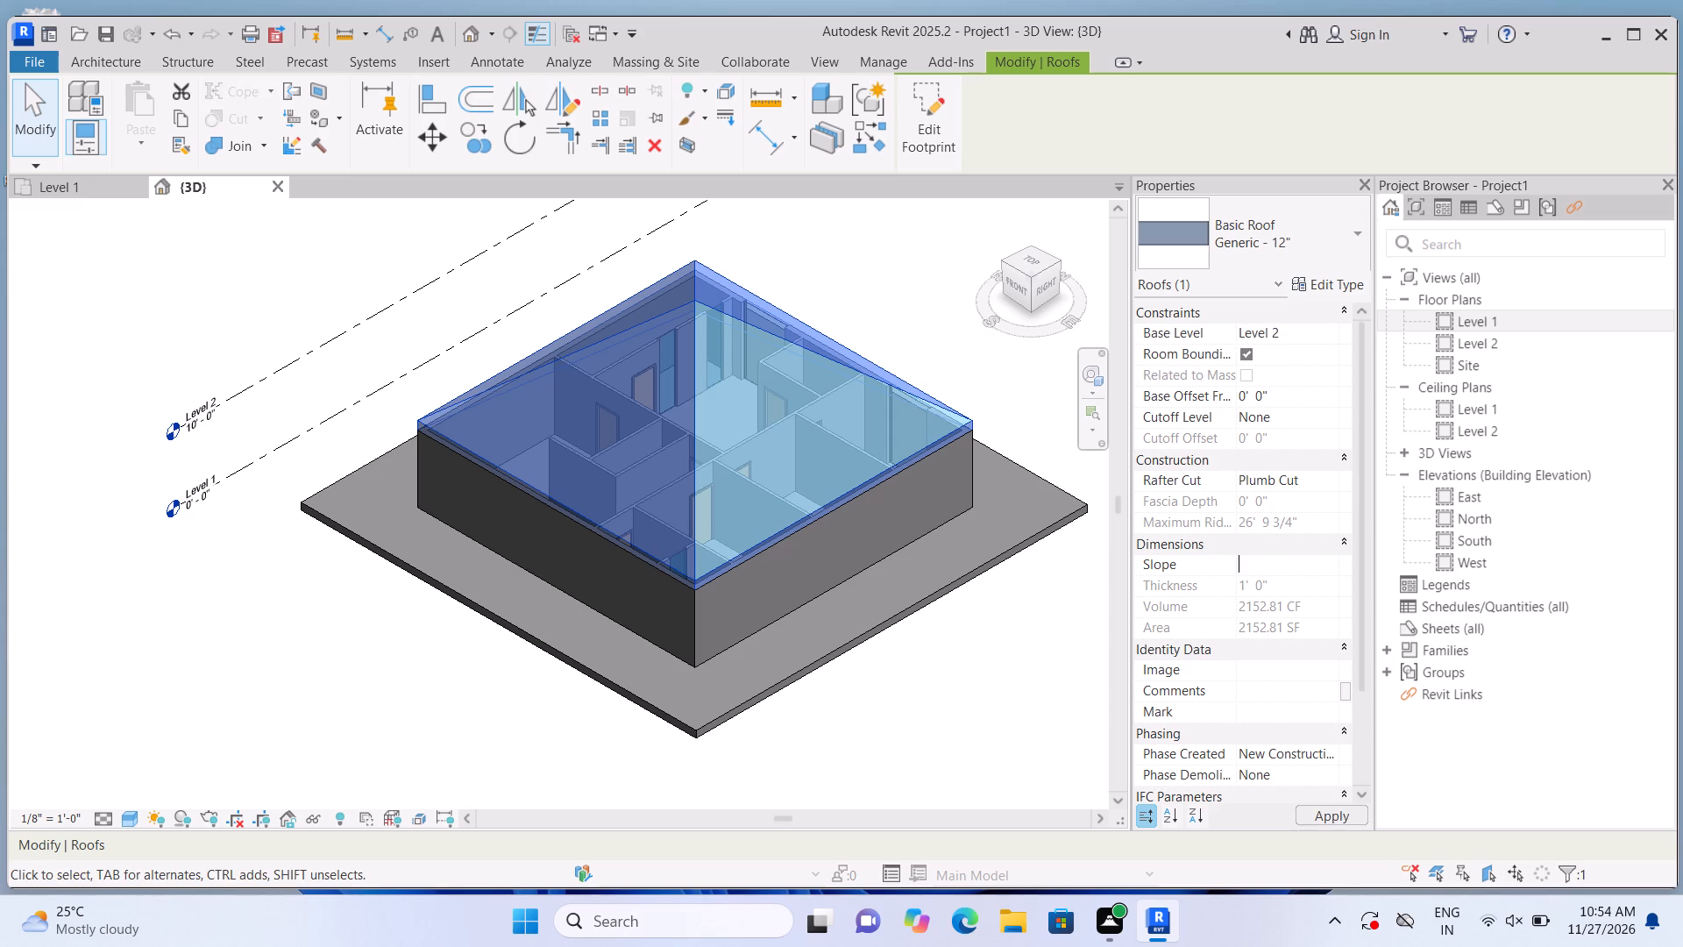
key("0")
key("Return")
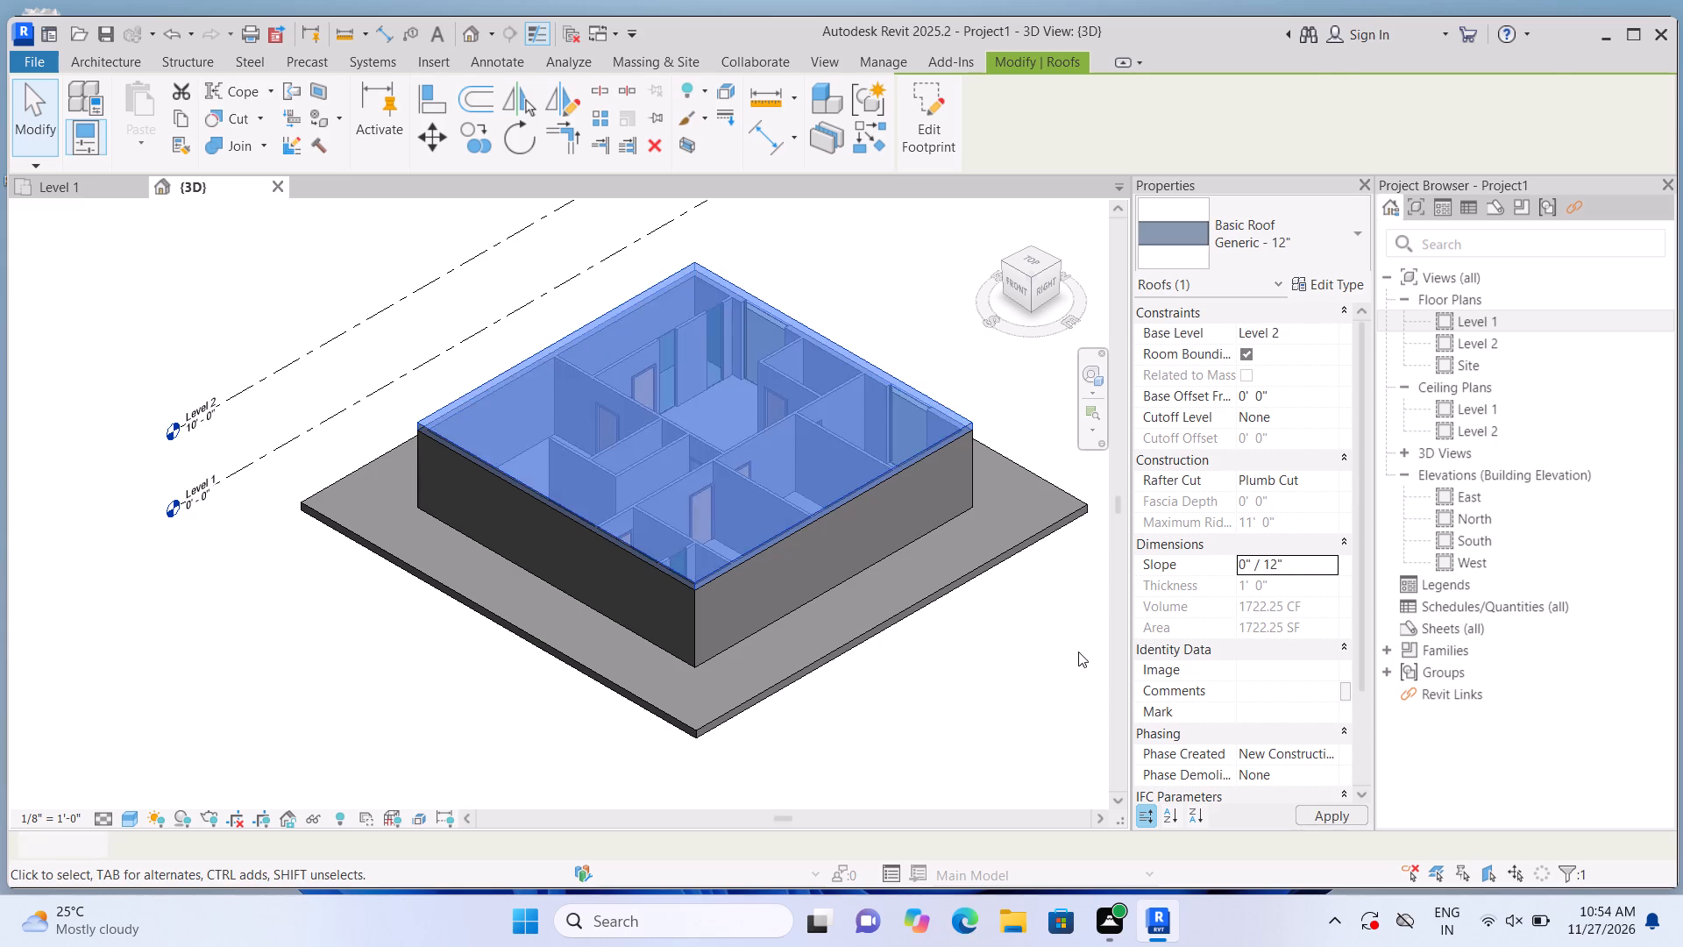
left_click(1078, 652)
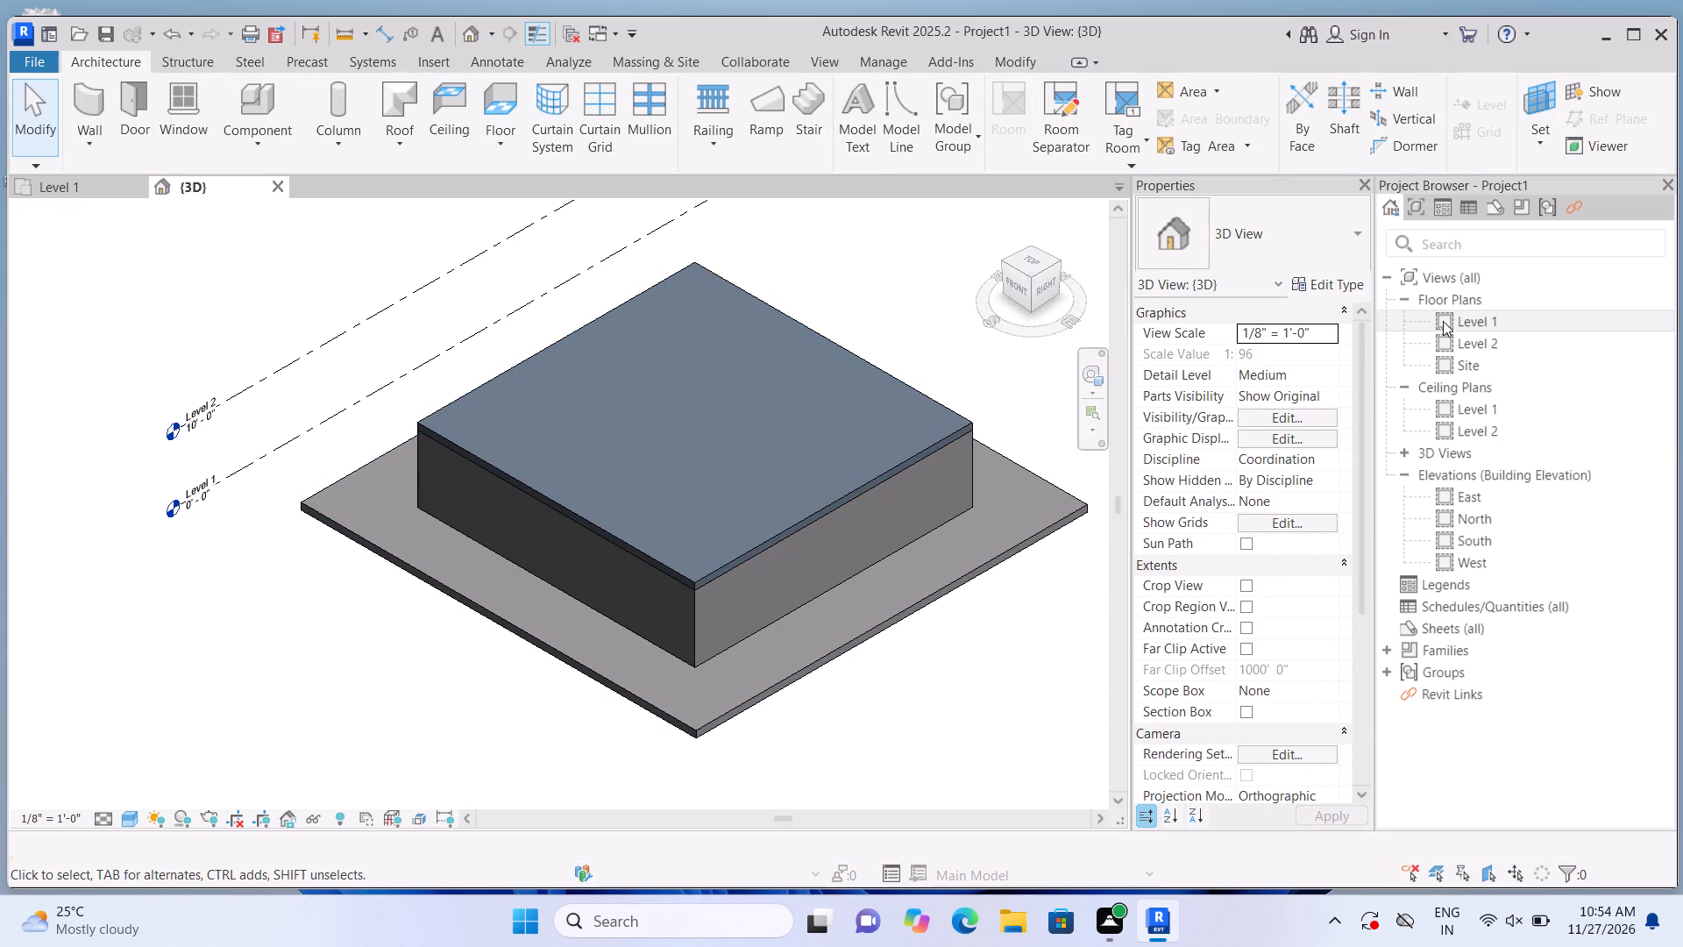
Select the west 9" exterior wall in the Level 1 floor plan.
double_click(1445, 321)
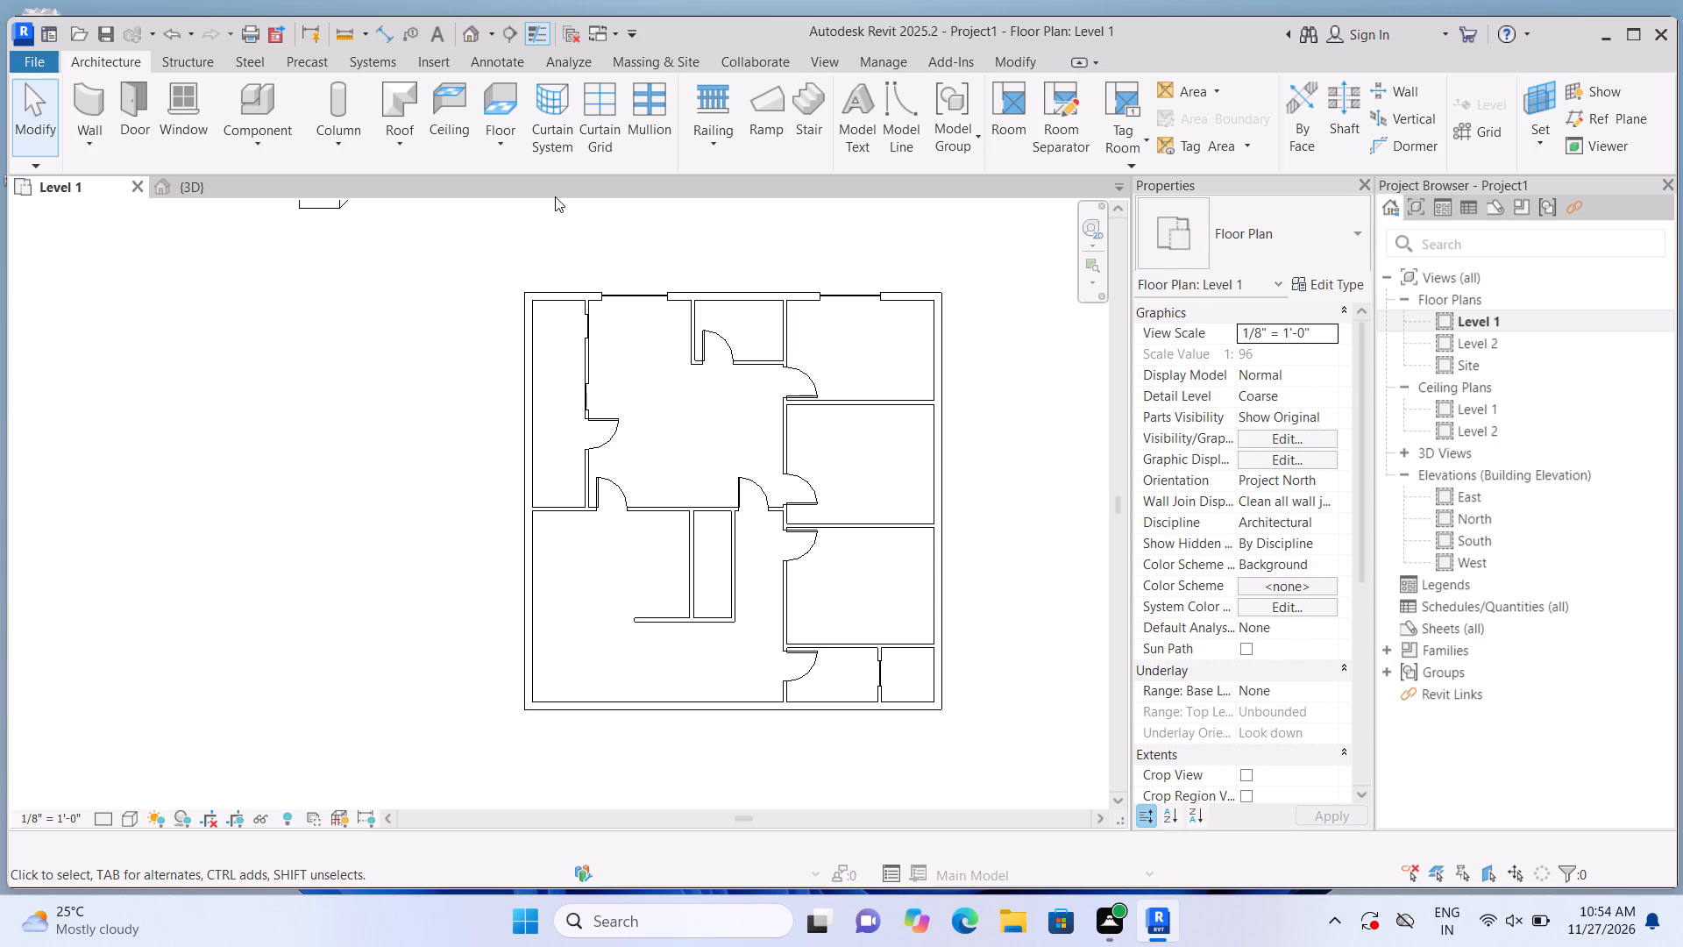
left_click(532, 450)
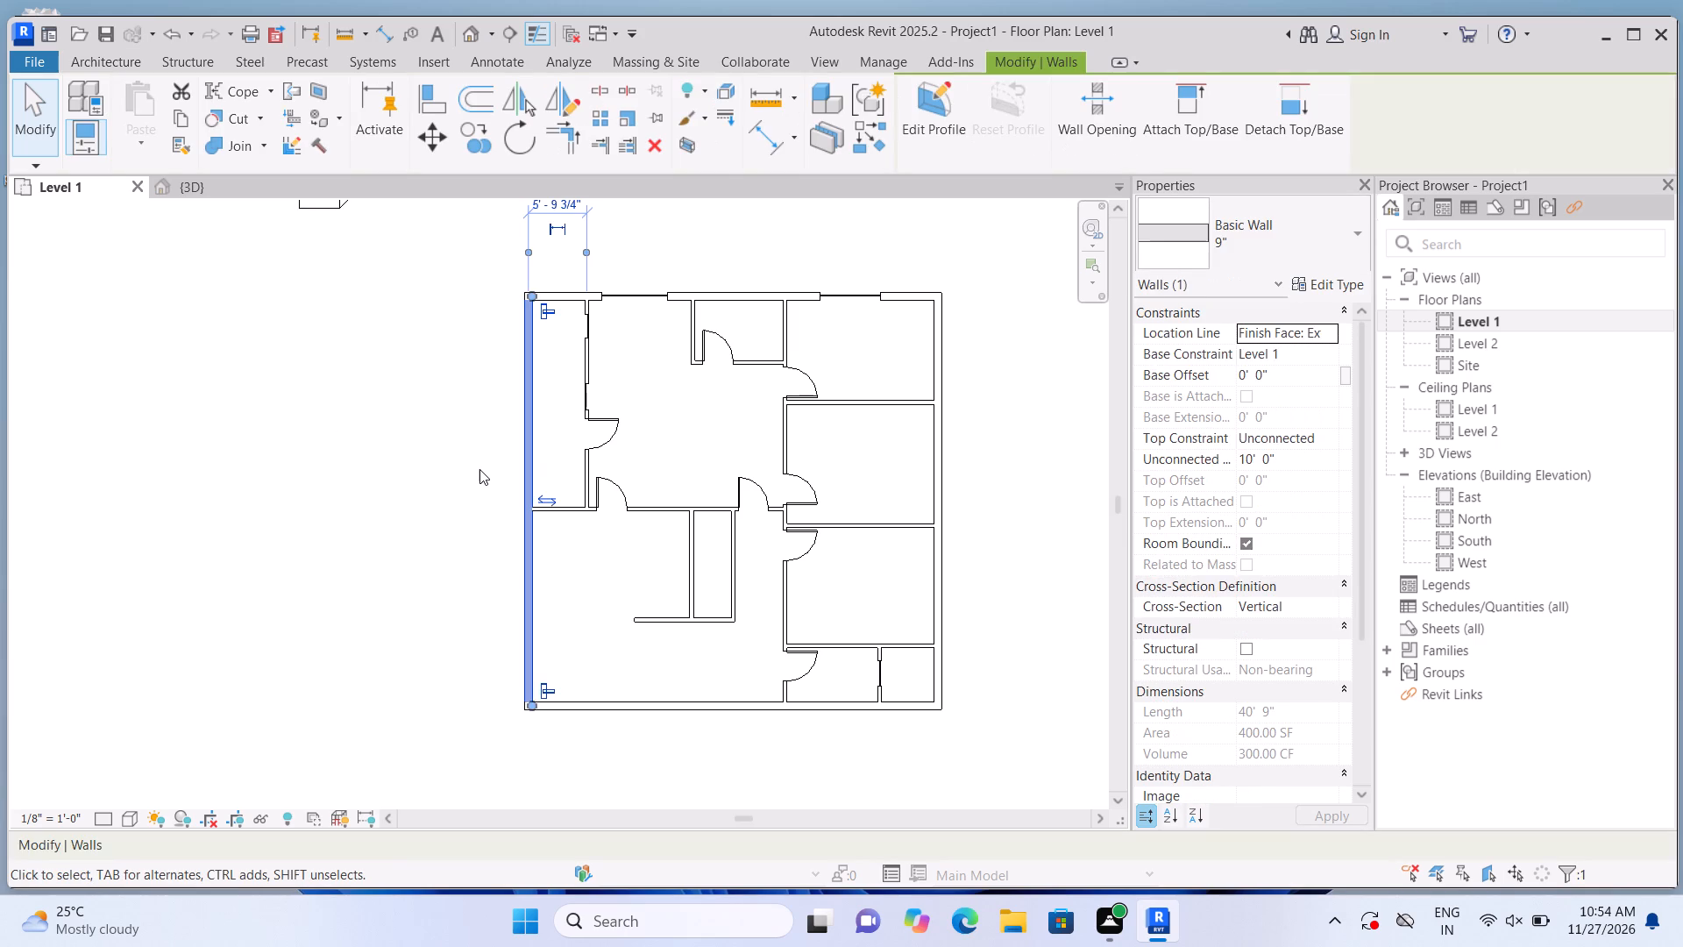
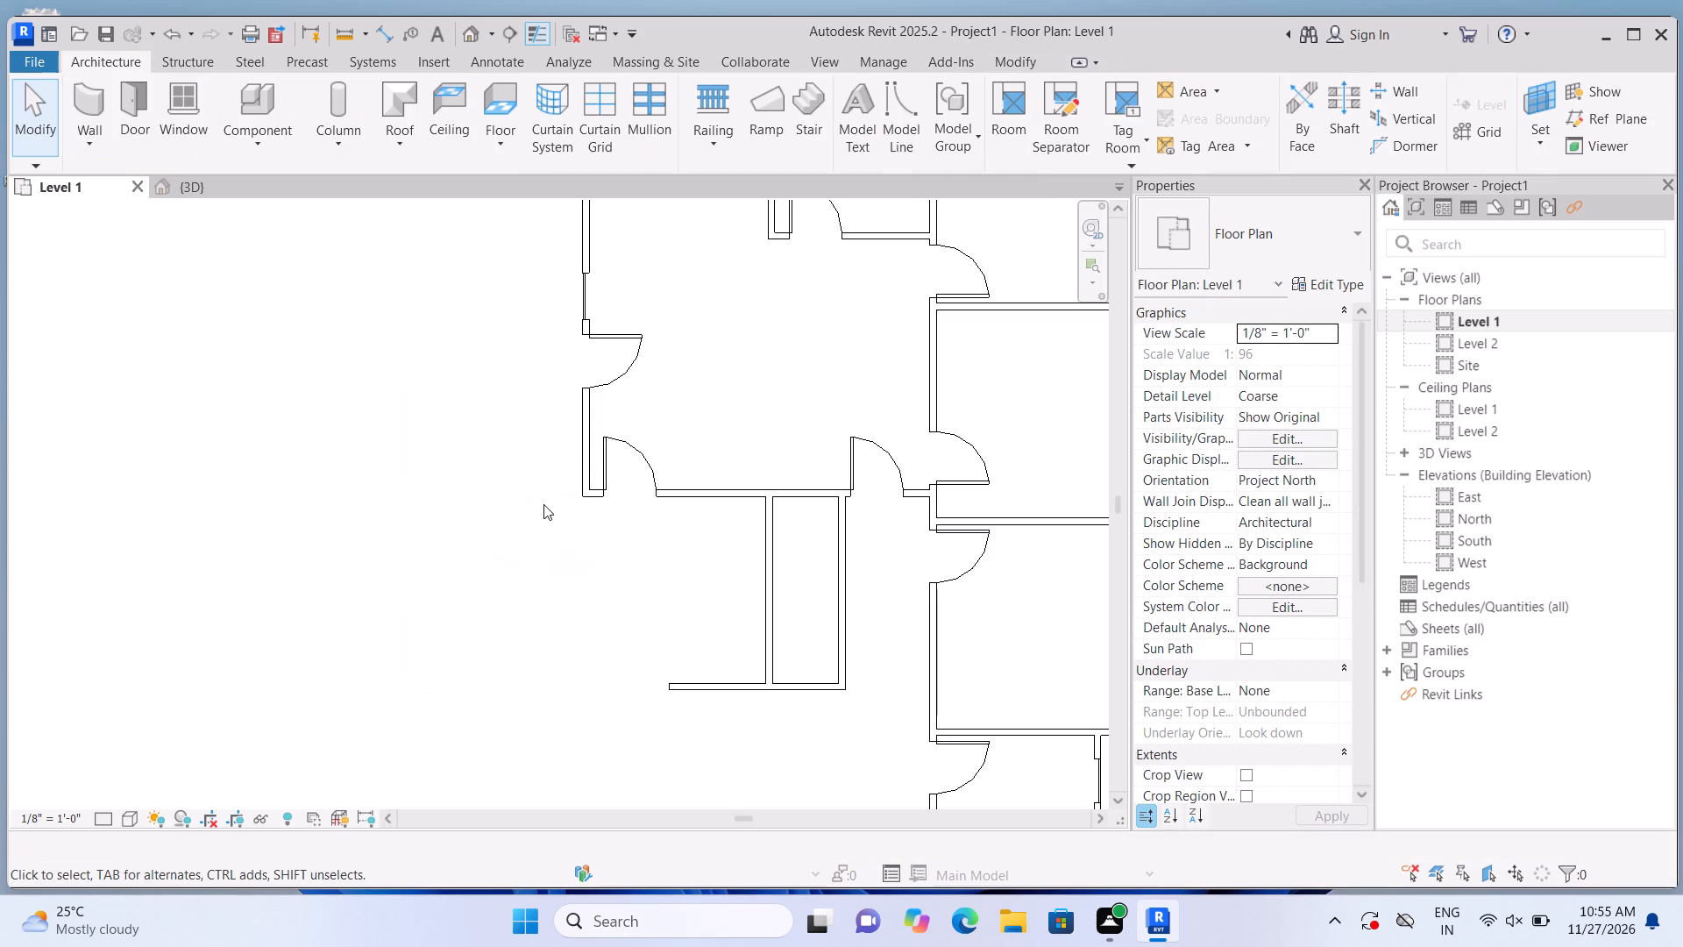
Examine the building's open west side in the 3D view, looking at its curtain wall segments and doors under the flat roof.
scroll(549, 504, "down", 1)
scroll(603, 495, "up", 7)
scroll(556, 534, "down", 8)
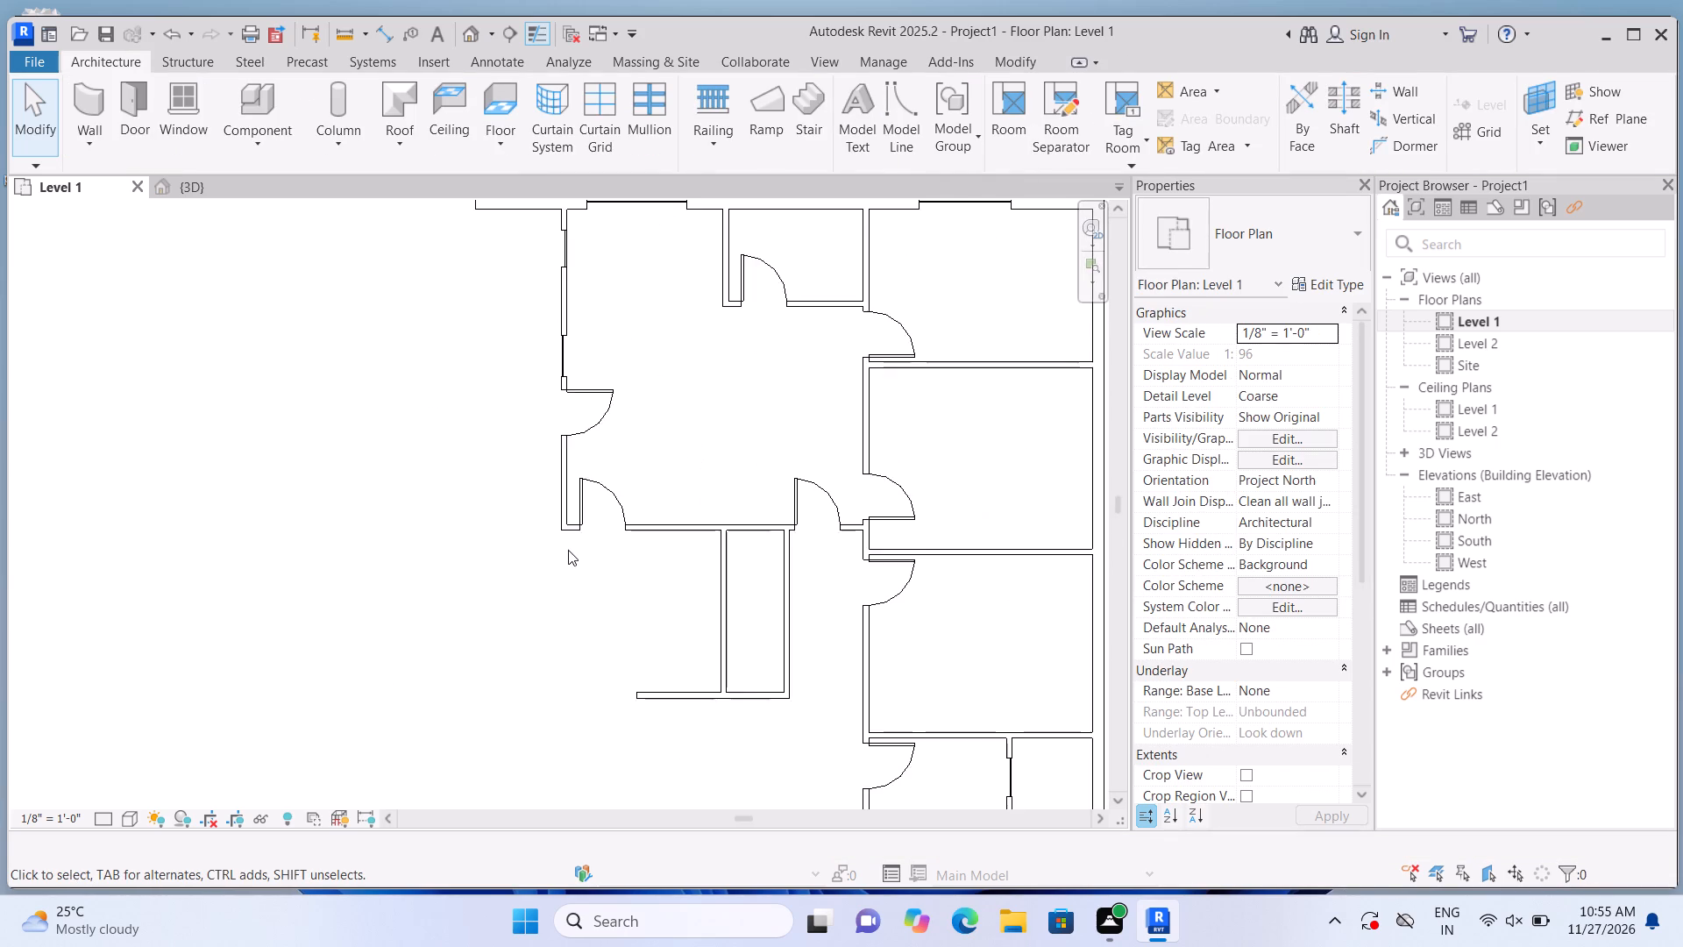
scroll(530, 559, "down", 1)
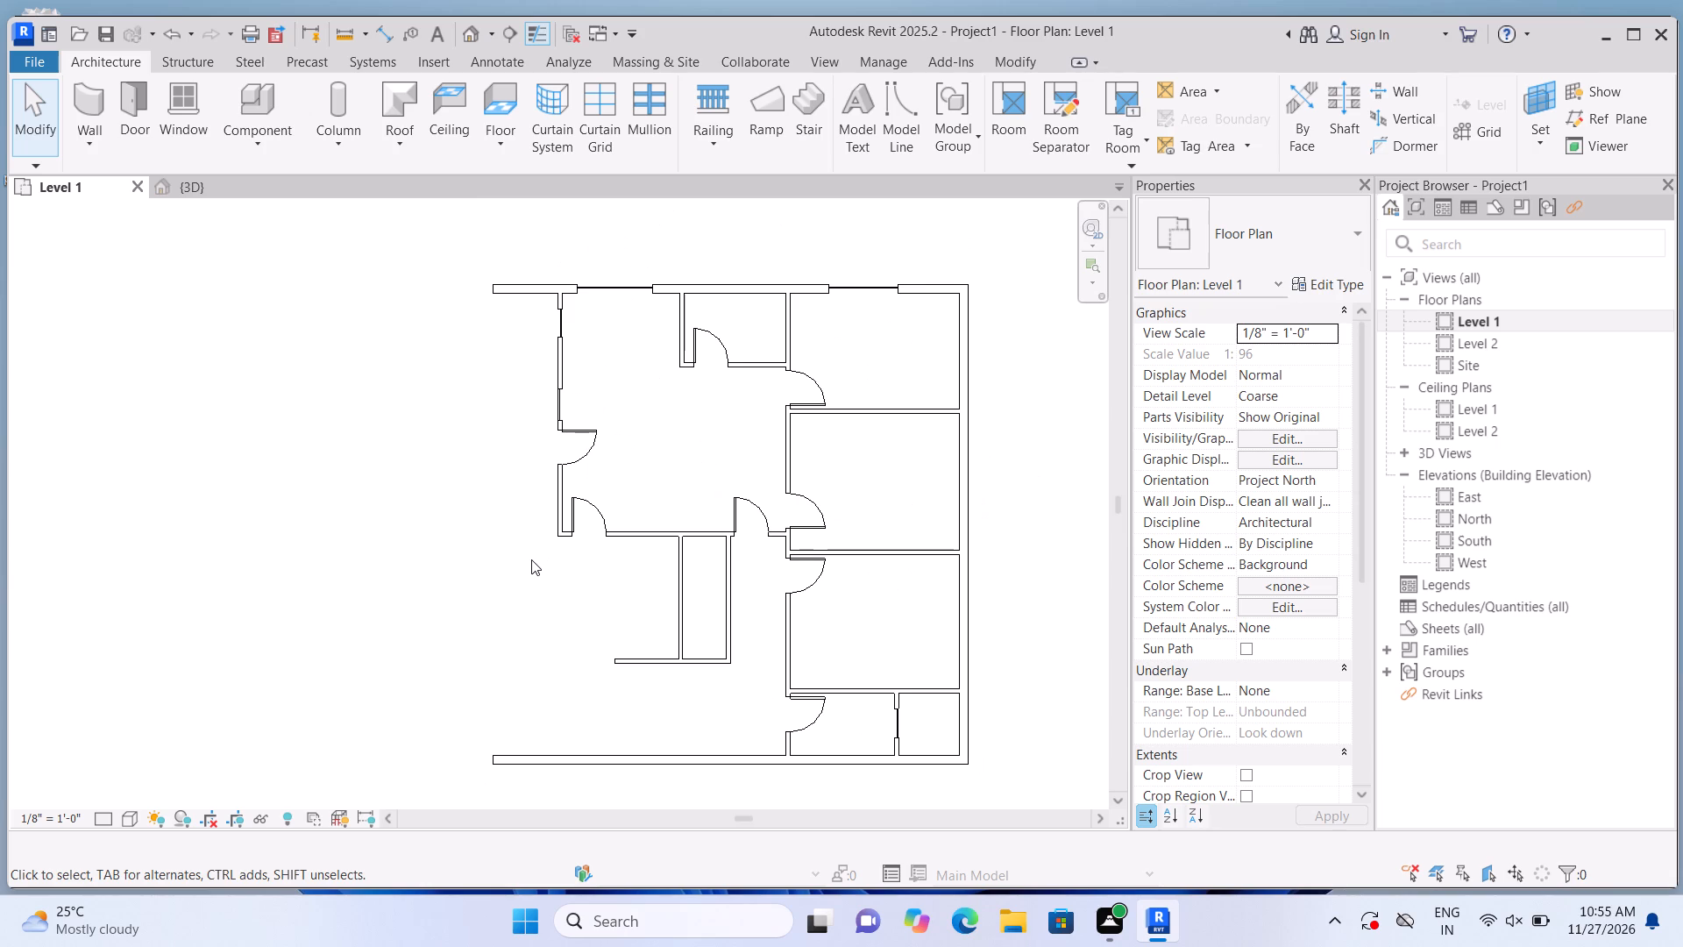
scroll(536, 559, "down", 1)
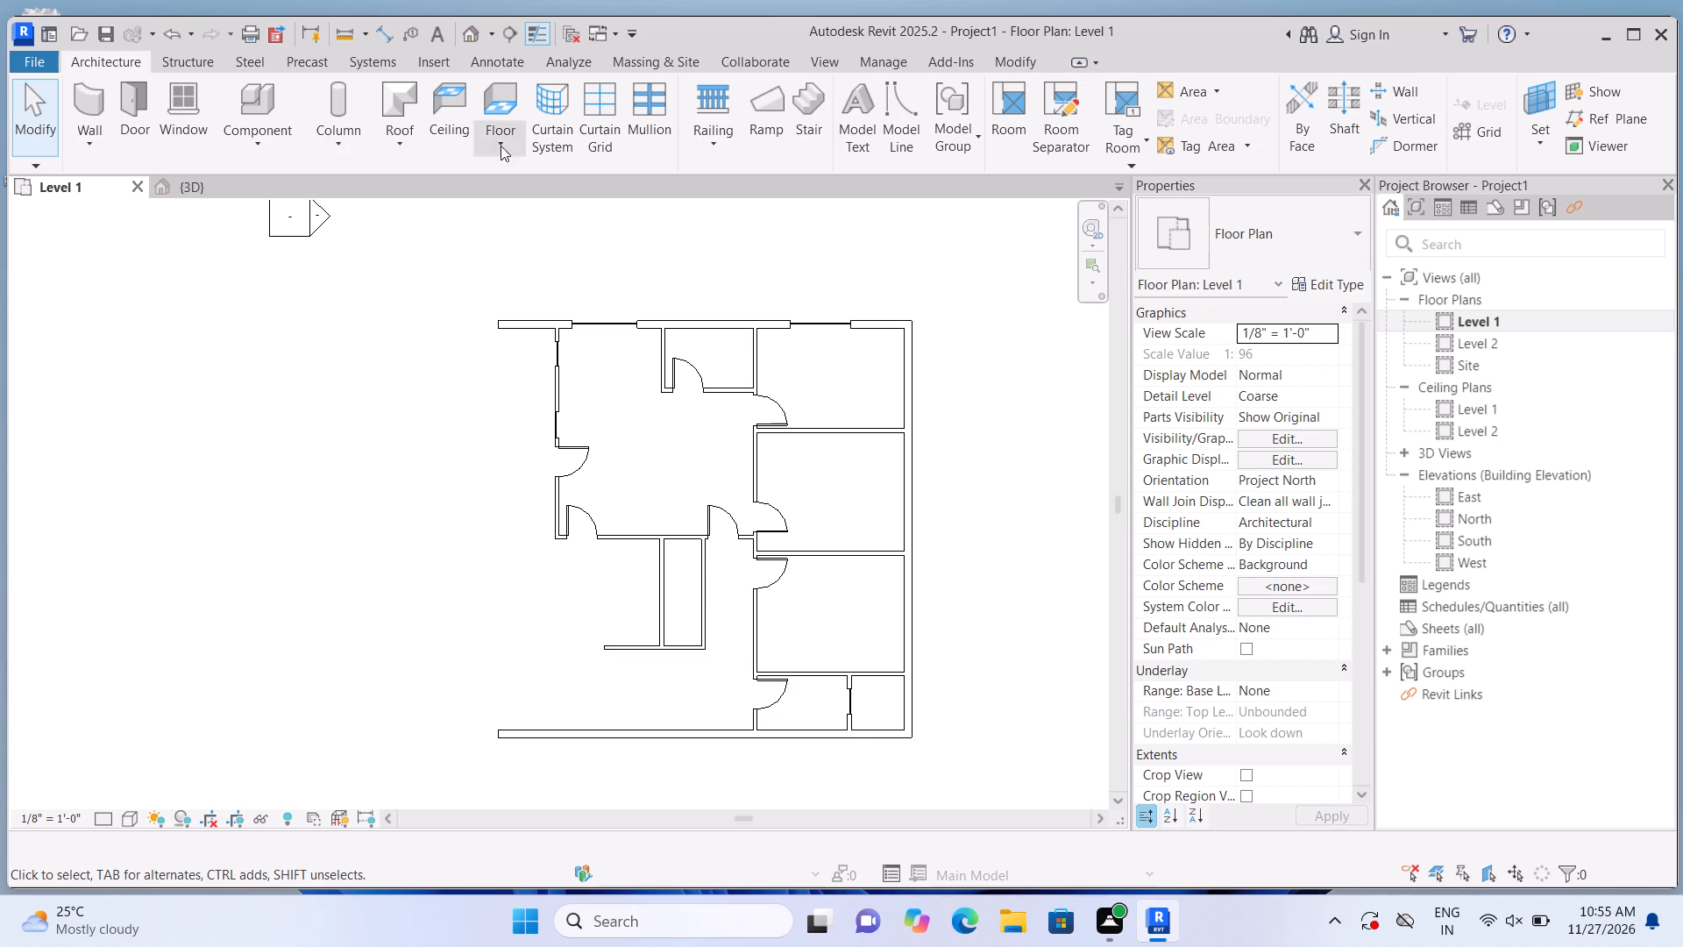
left_click(470, 34)
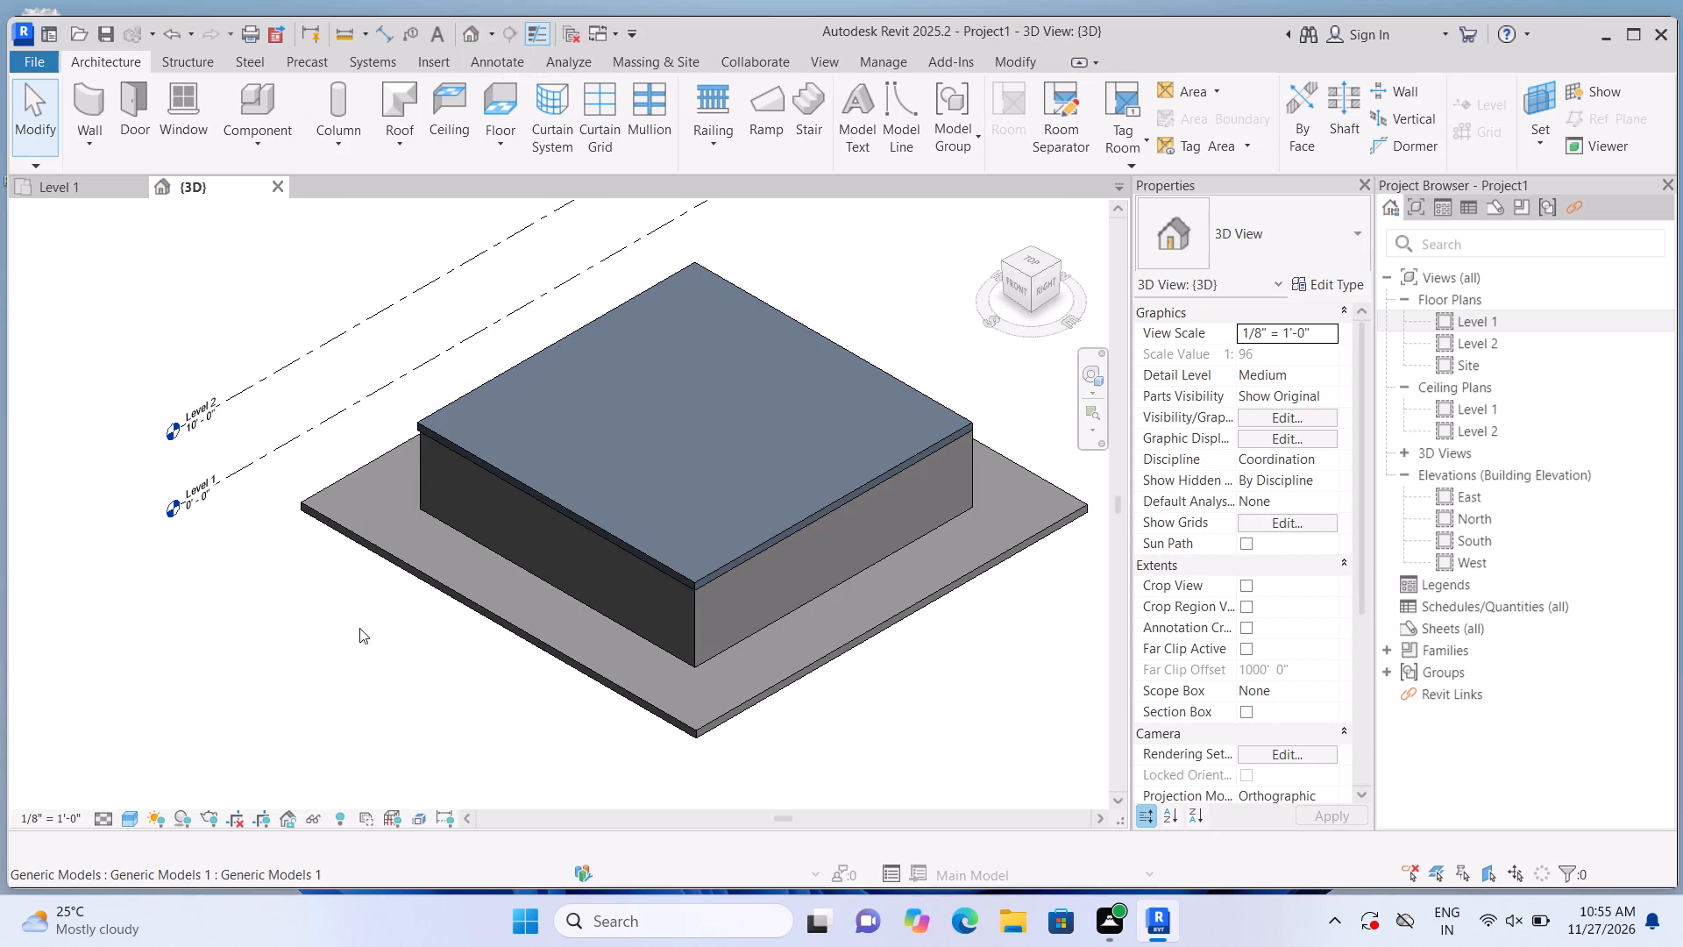
middle_click_drag(317, 622, 638, 520, "shift")
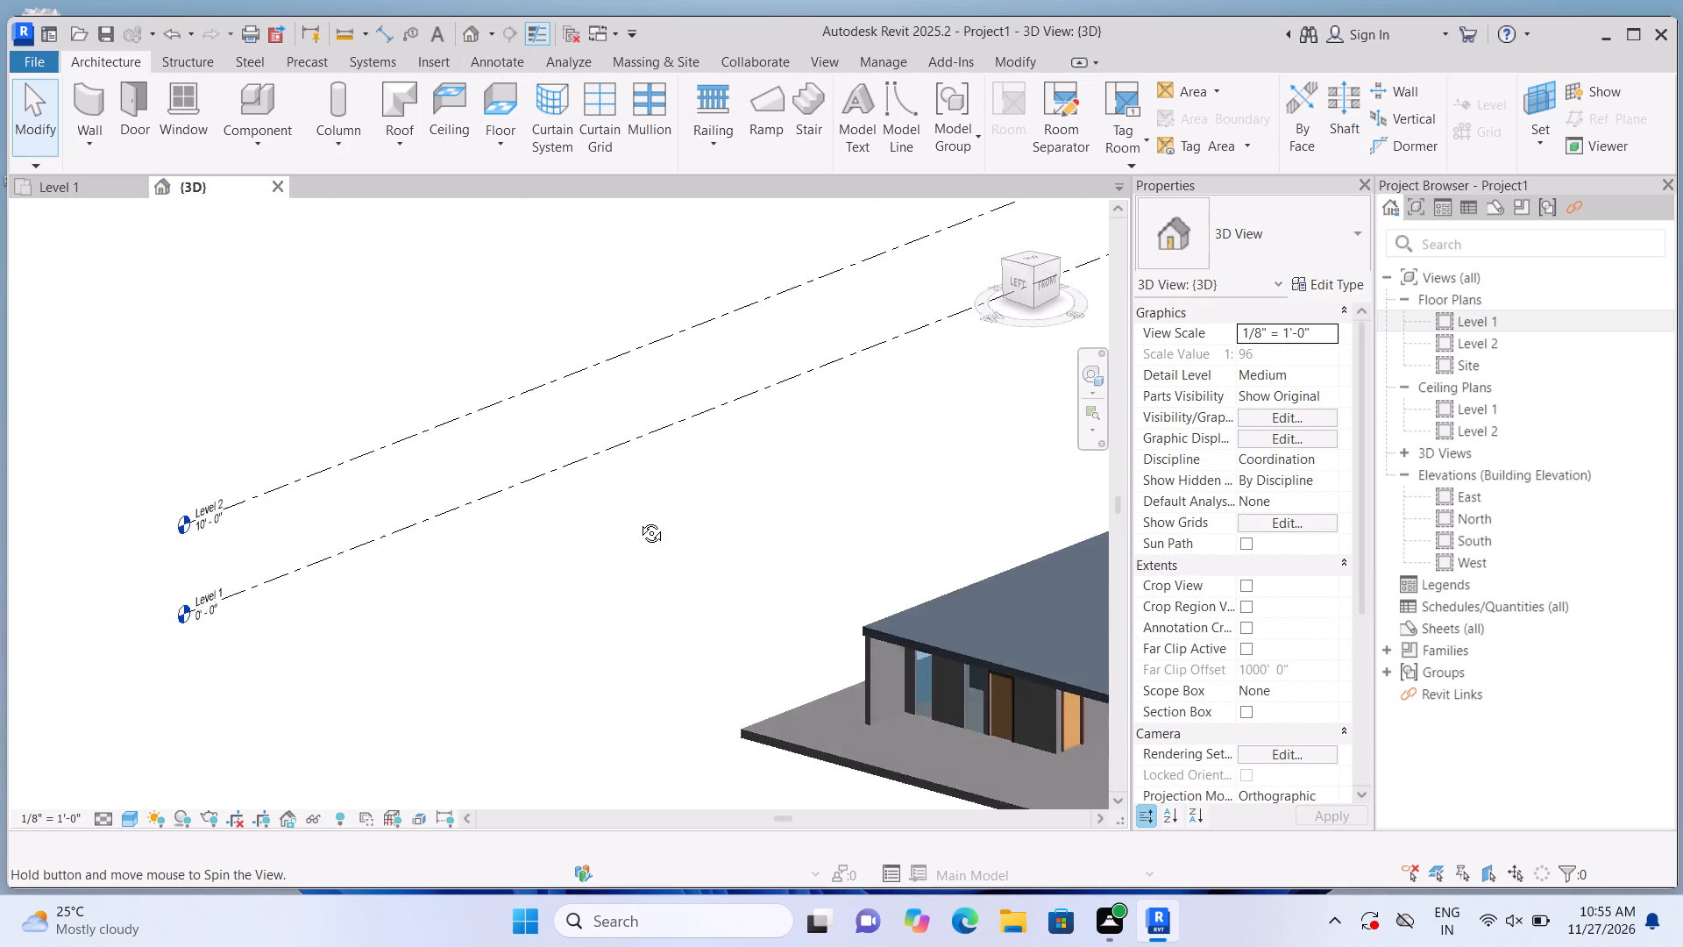
middle_click_drag(638, 520, 609, 434, "shift")
scroll(745, 571, "up", 1)
middle_click_drag(584, 537, 478, 474)
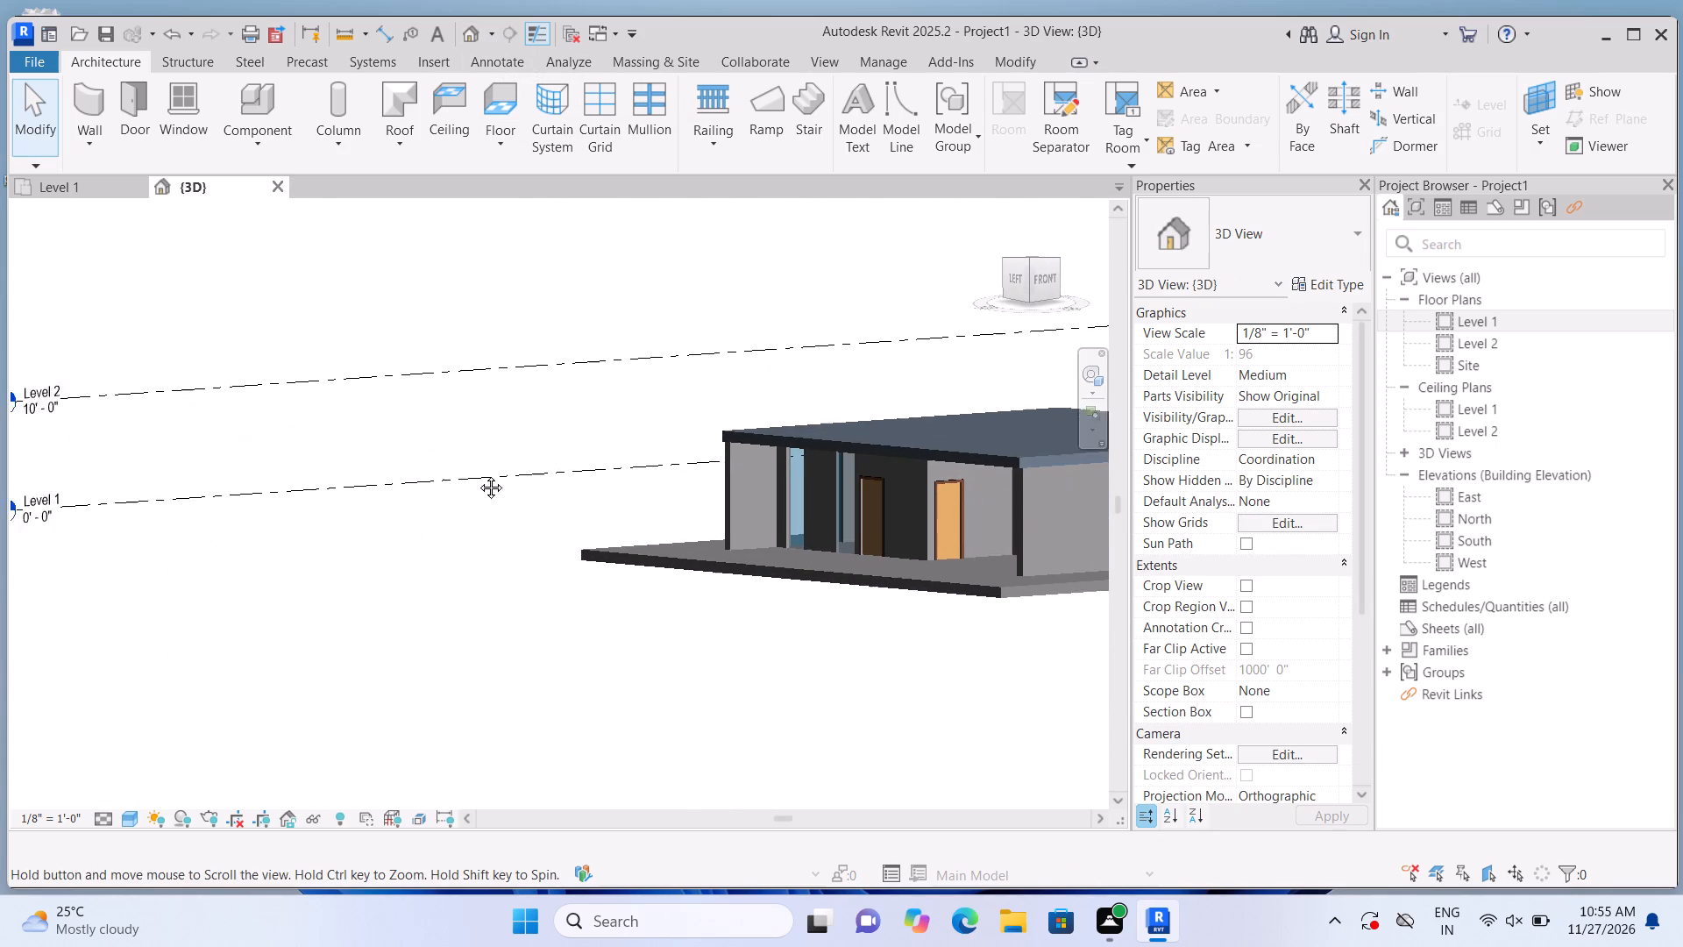
middle_click_drag(478, 474, 383, 476)
middle_click_drag(437, 627, 494, 641, "shift")
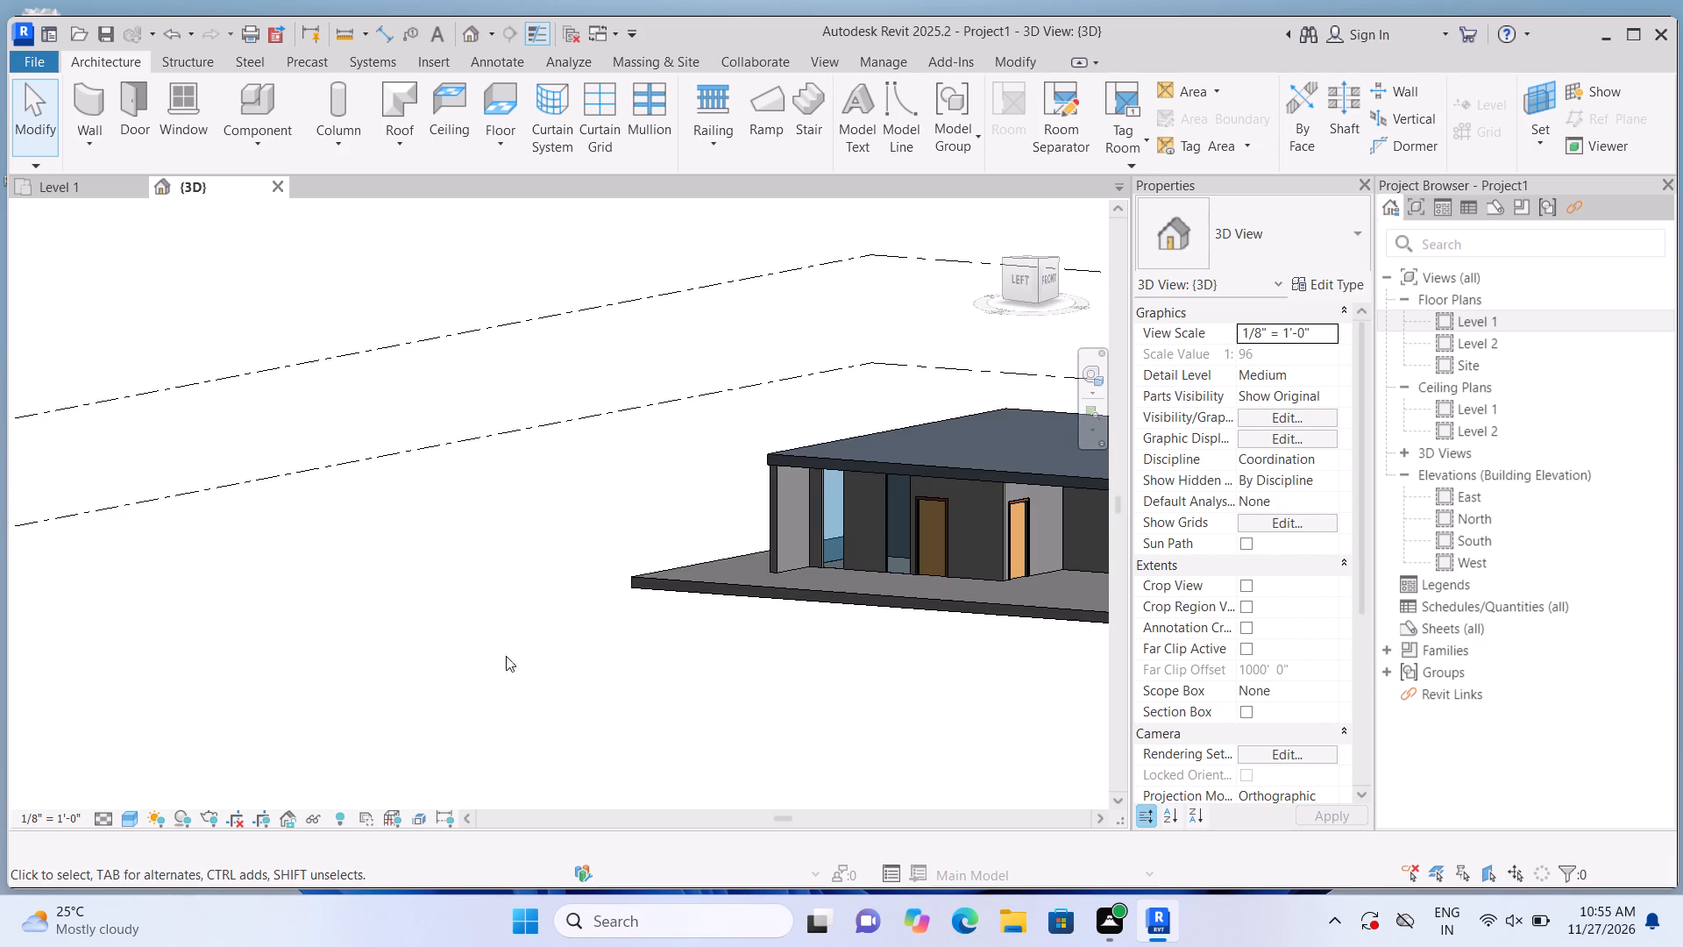
middle_click_drag(505, 638, 298, 565)
scroll(318, 570, "up", 1)
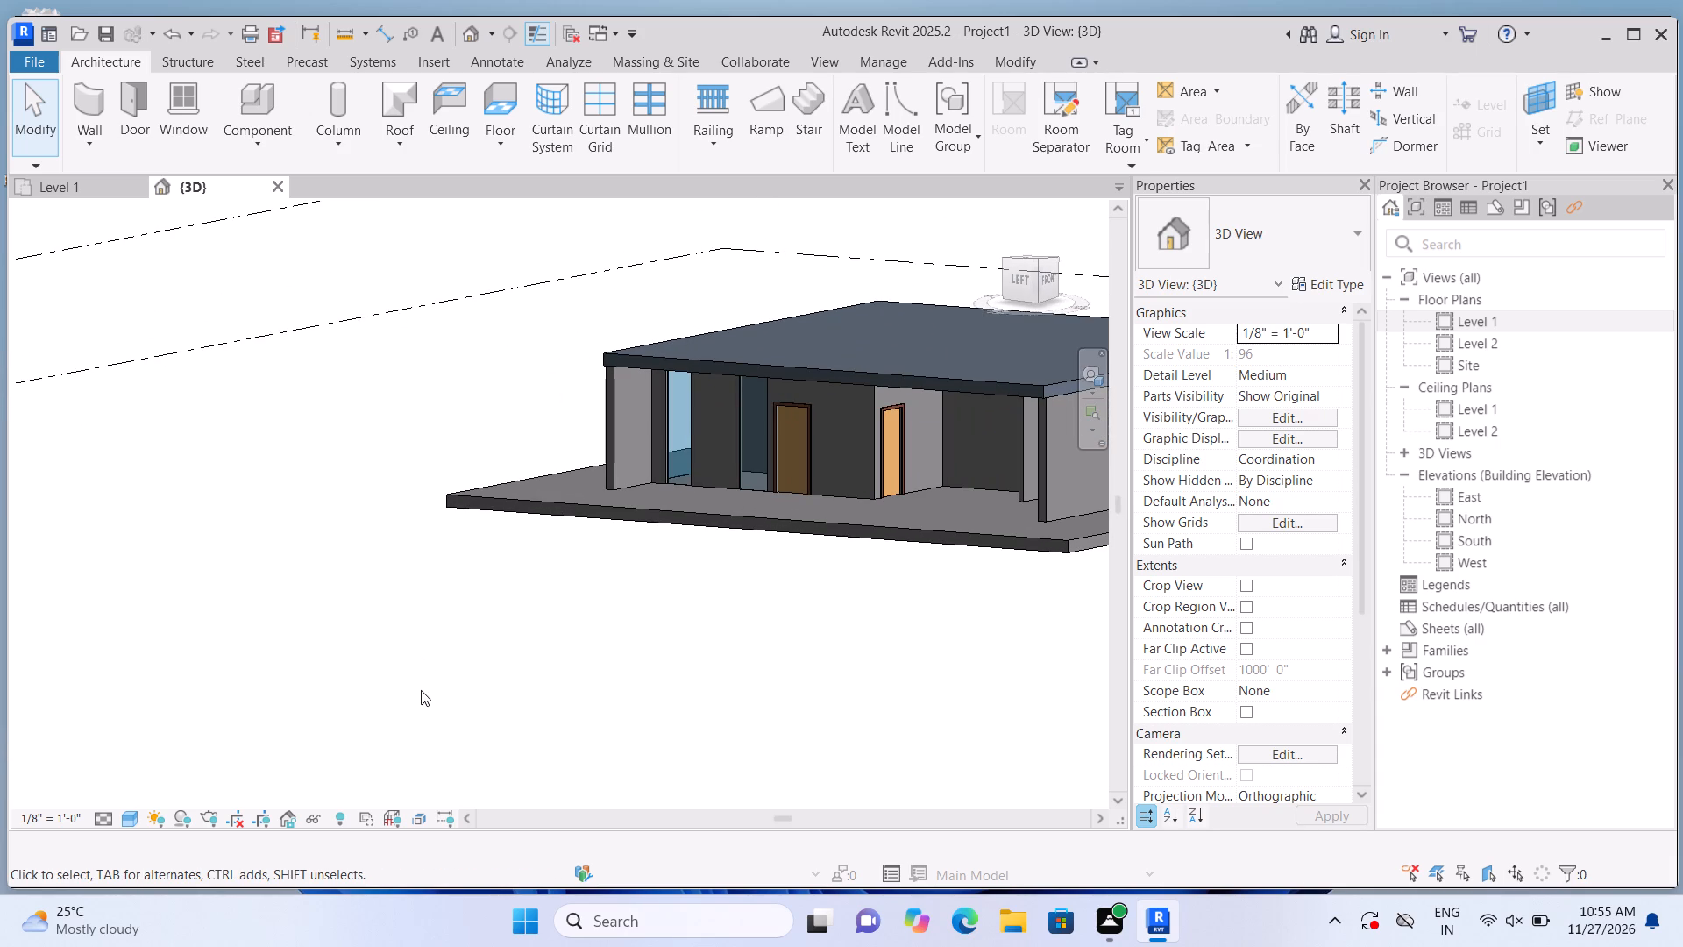
middle_click_drag(415, 673, 429, 679)
middle_click_drag(657, 680, 522, 637)
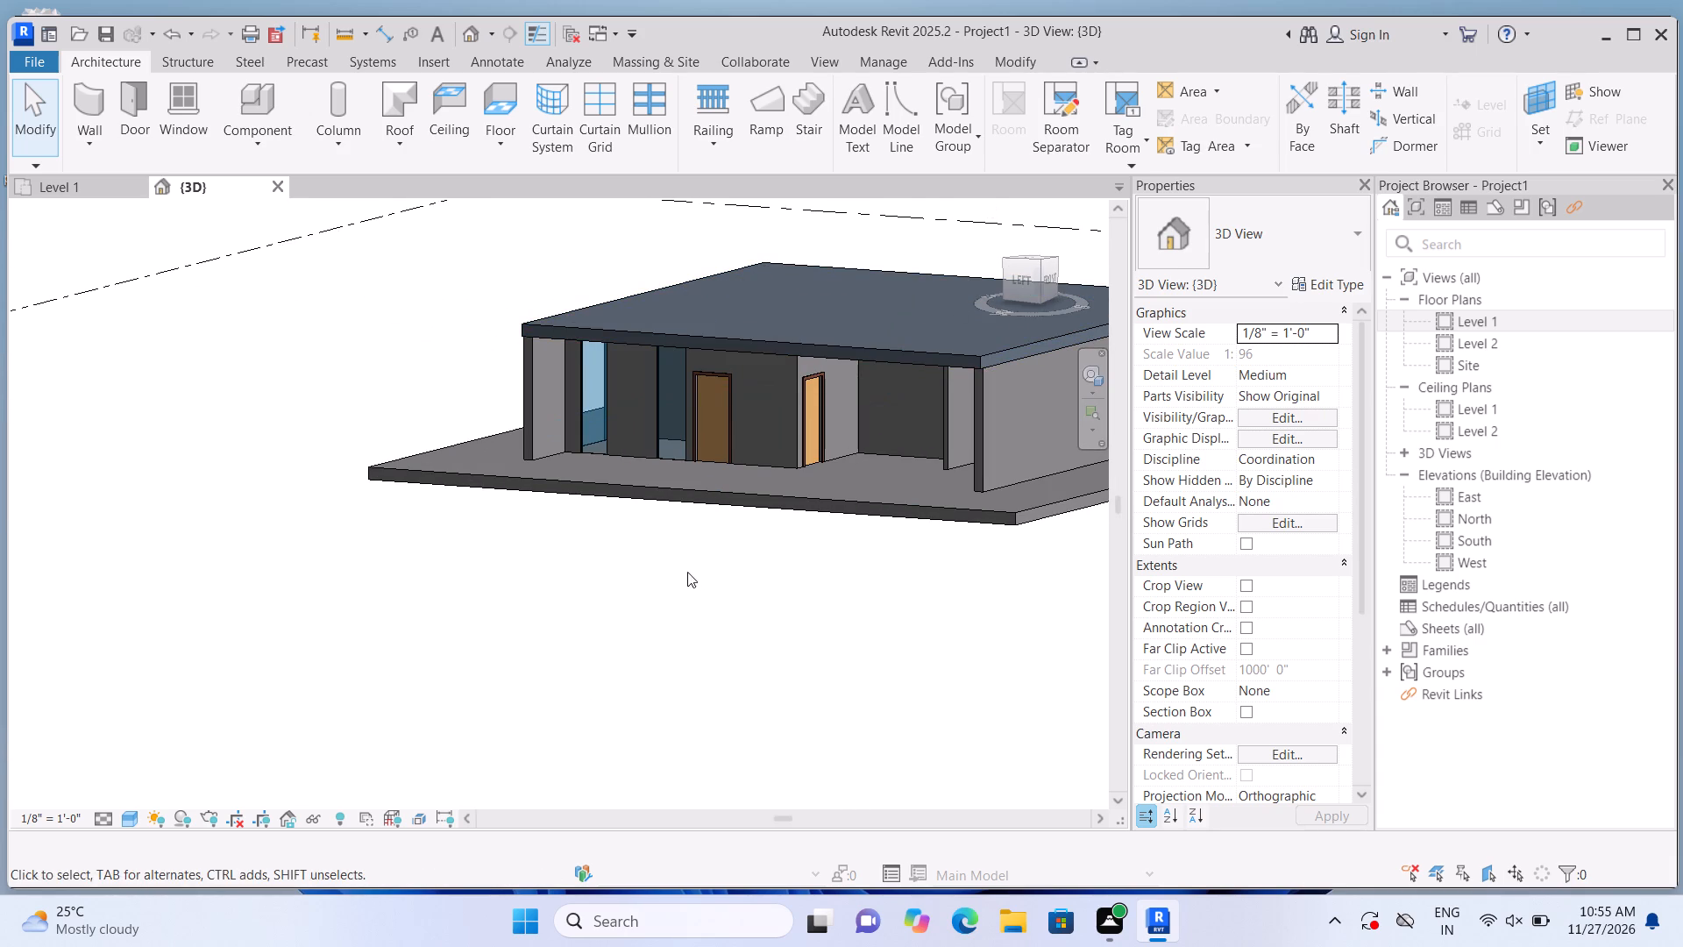
middle_click_drag(686, 572, 714, 589)
middle_click_drag(691, 598, 714, 626, "shift")
scroll(714, 626, "up", 1, "shift")
middle_click_drag(744, 637, 408, 591)
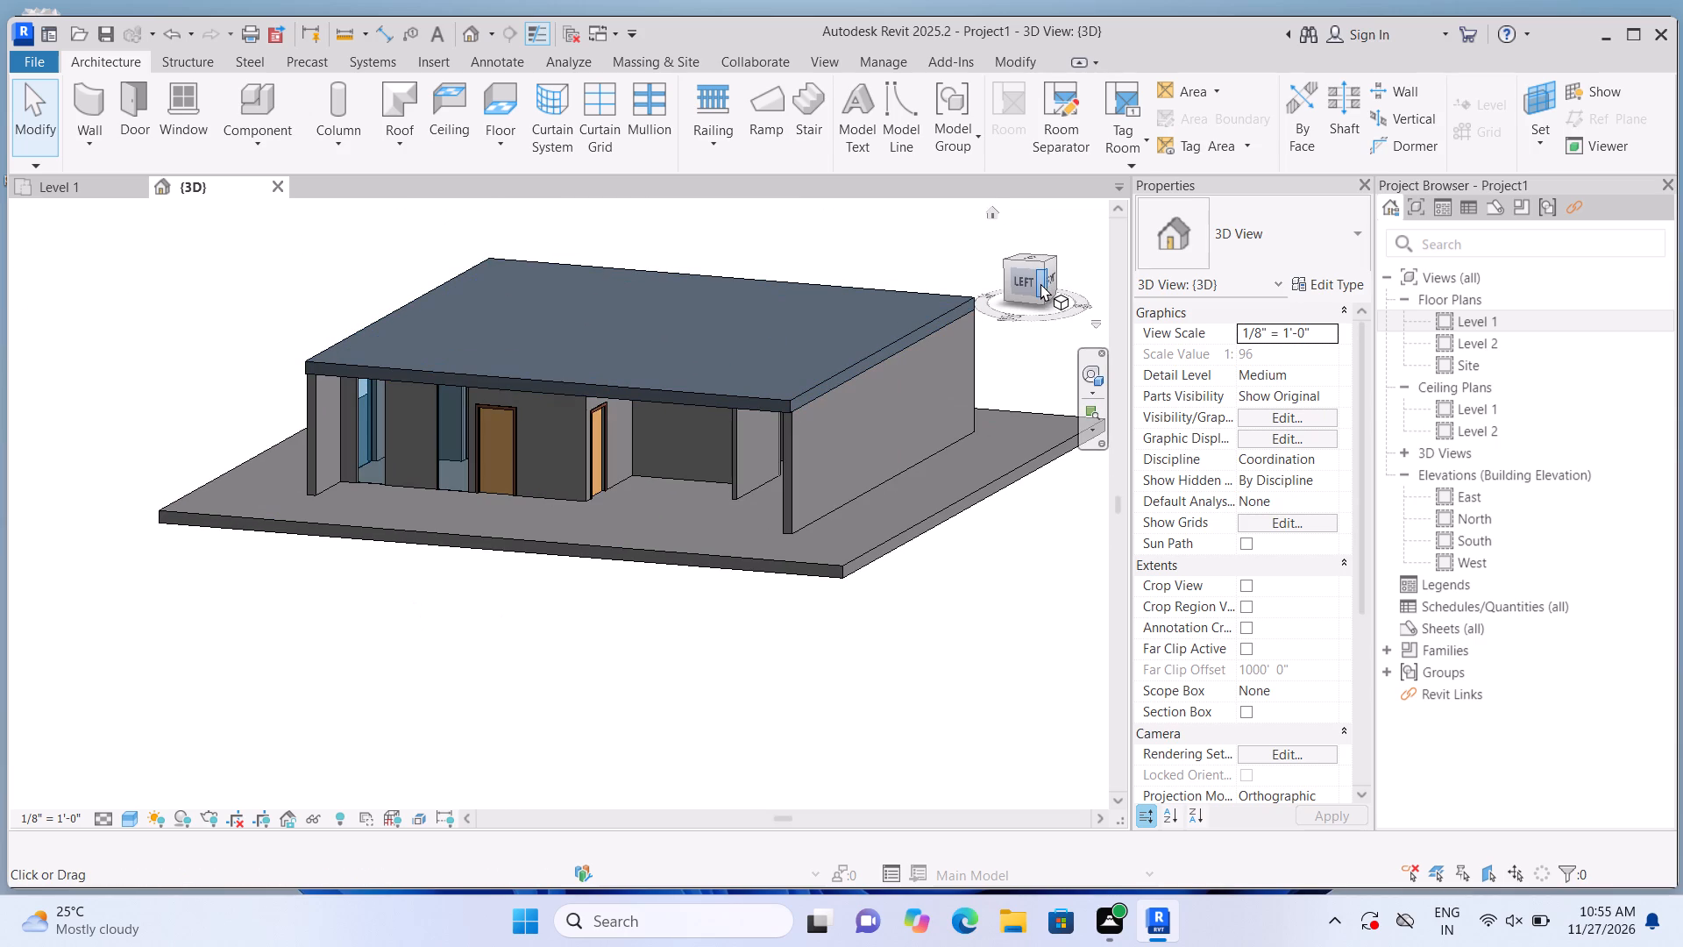
left_click(1026, 280)
scroll(590, 404, "up", 2)
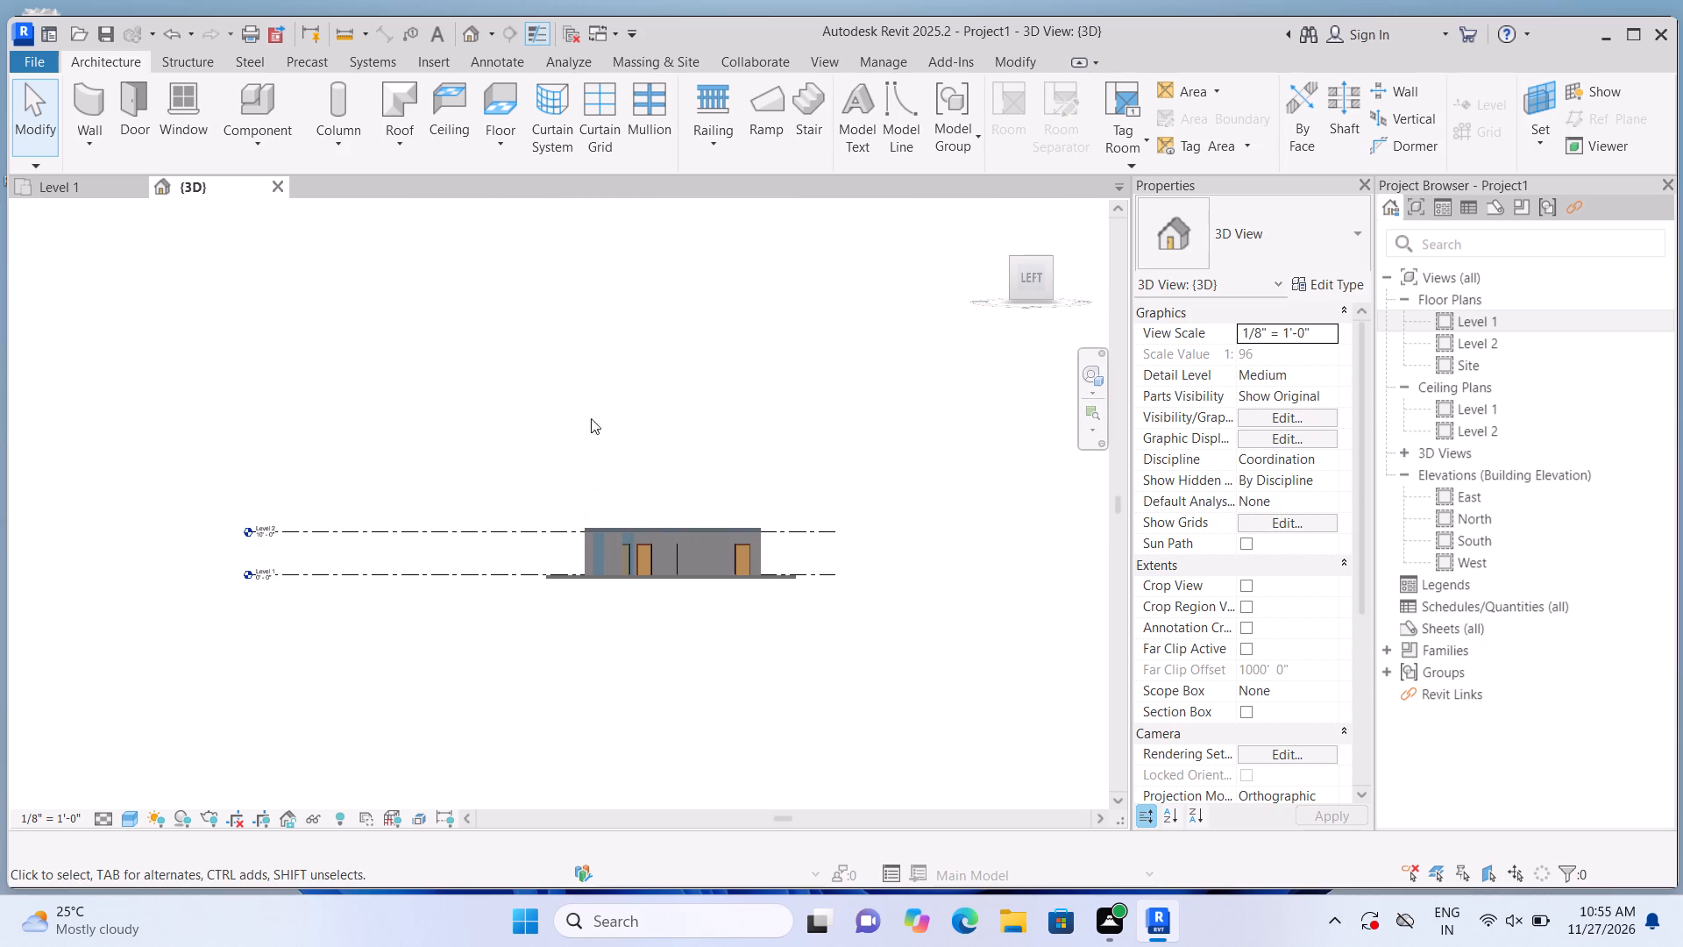
scroll(591, 418, "up", 12)
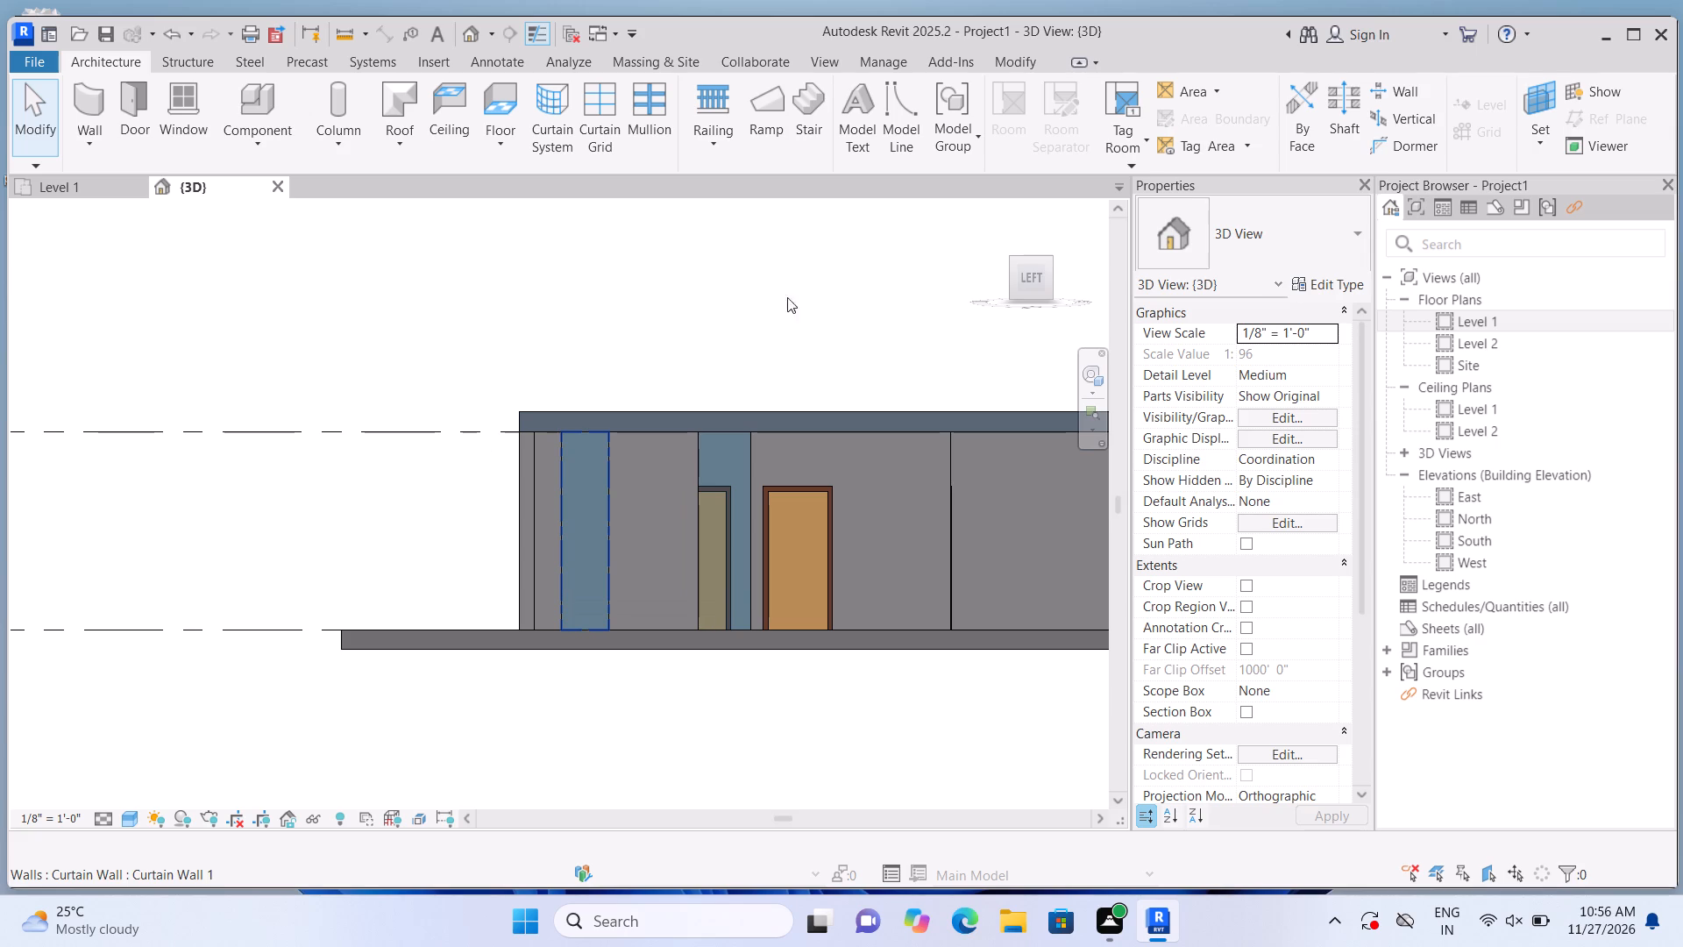
left_click(991, 207)
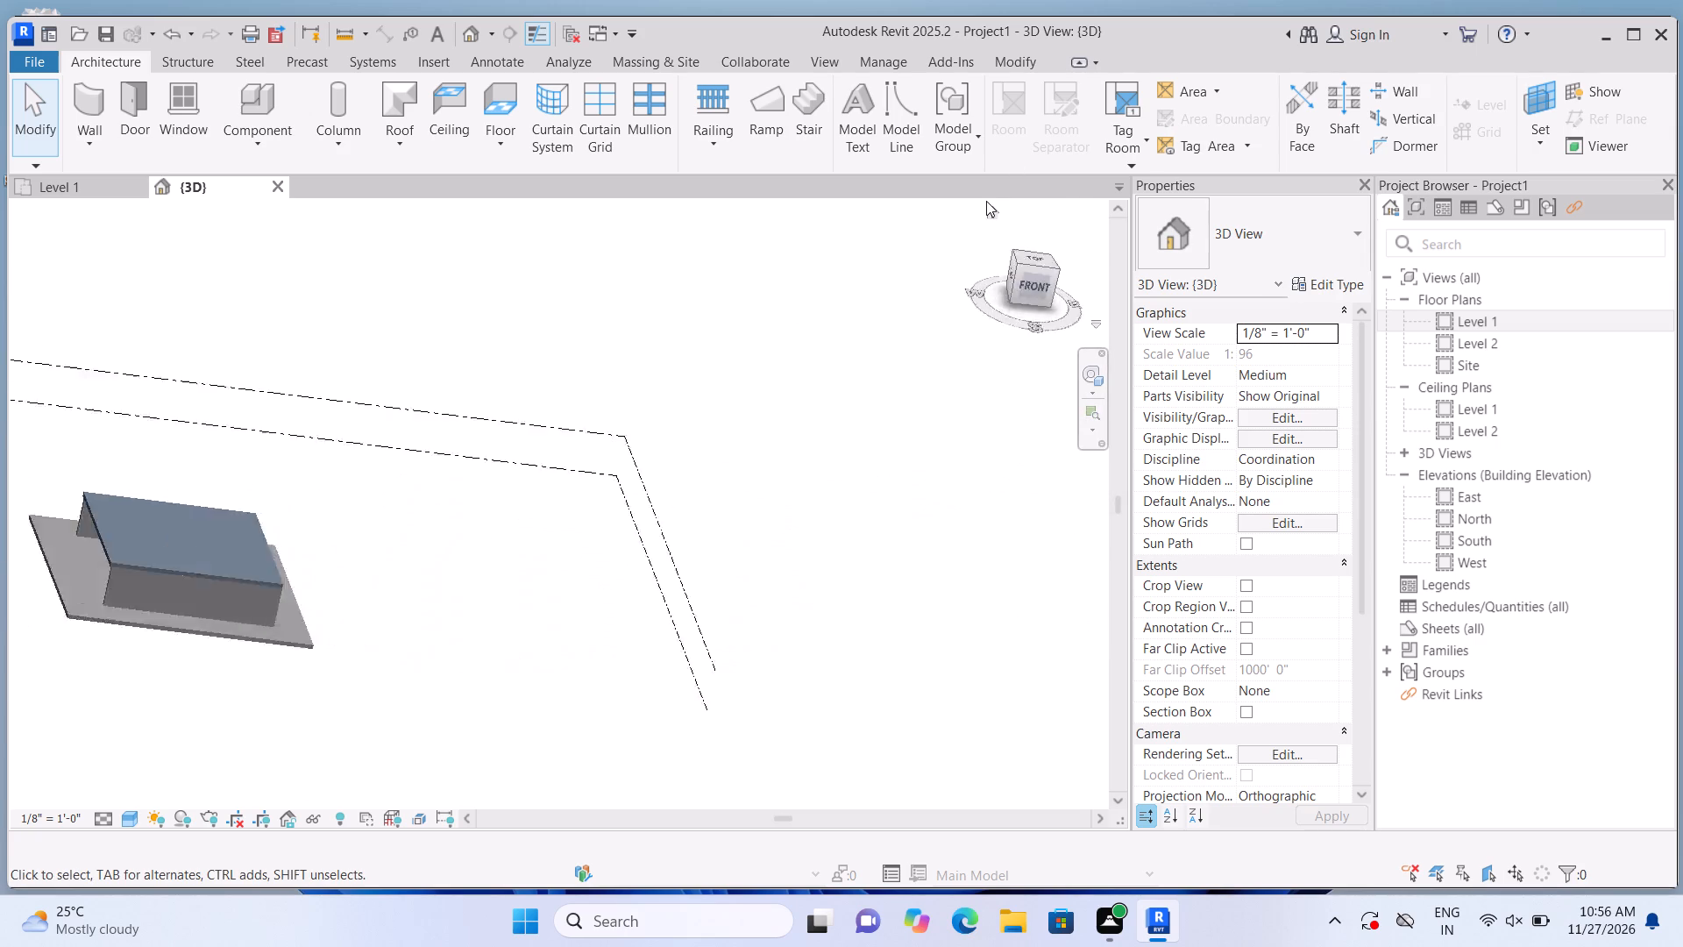
middle_click_drag(195, 649, 402, 667)
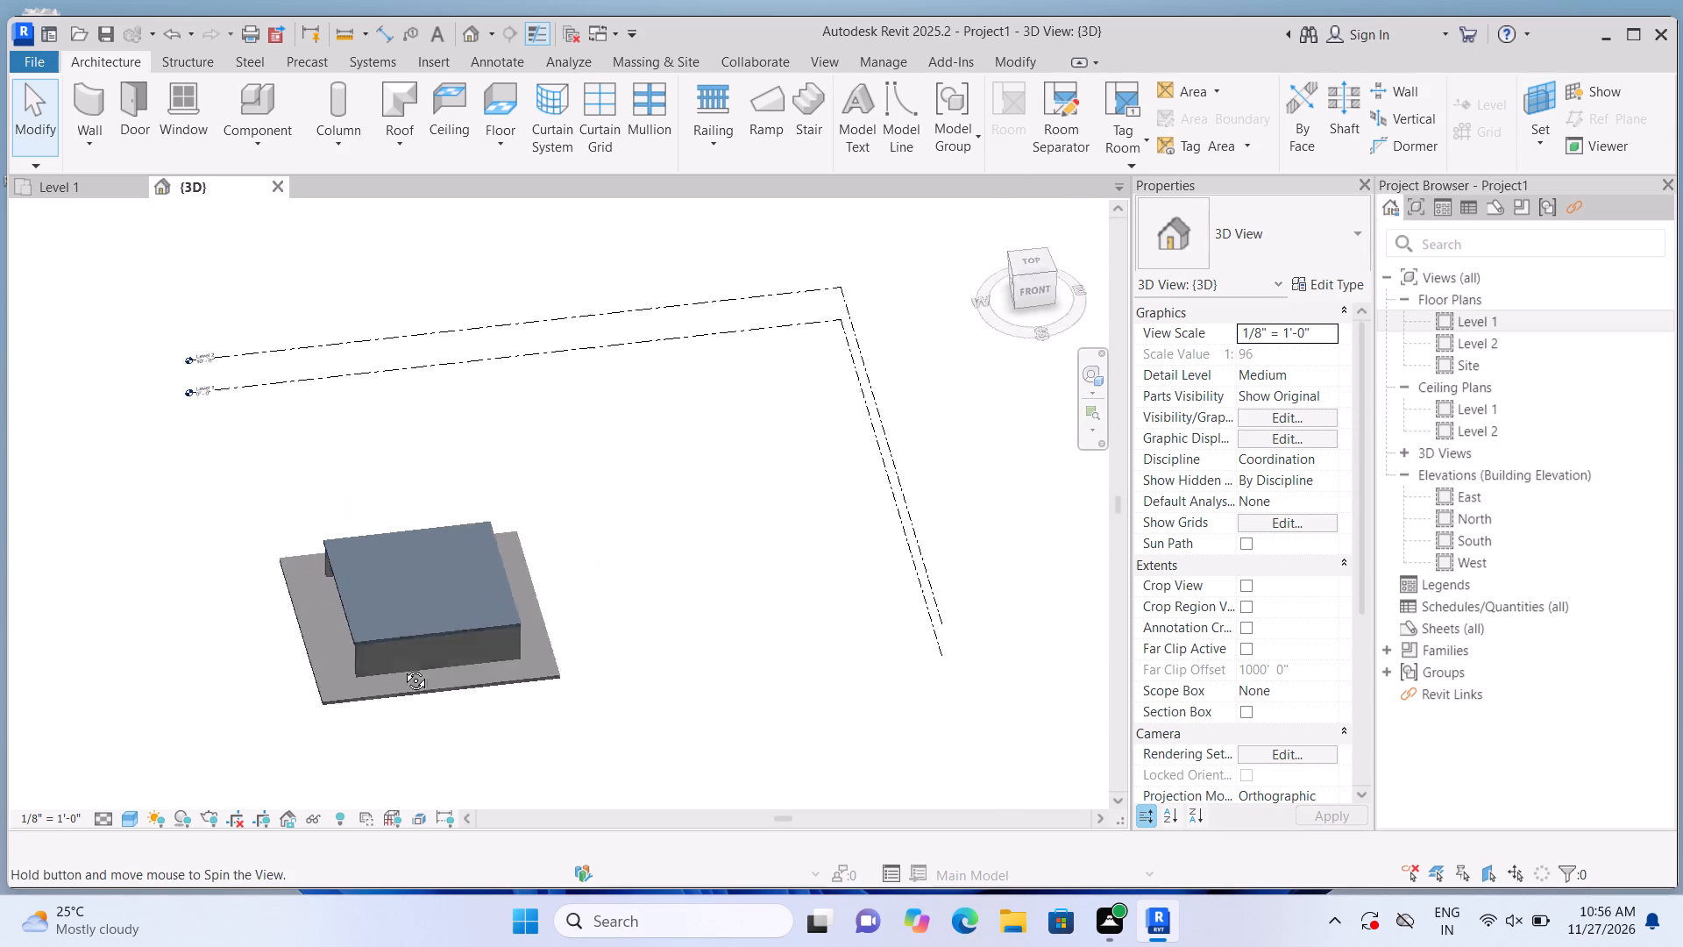
middle_click_drag(402, 667, 567, 612)
middle_click_drag(567, 609, 570, 588, "shift")
scroll(655, 638, "up", 3)
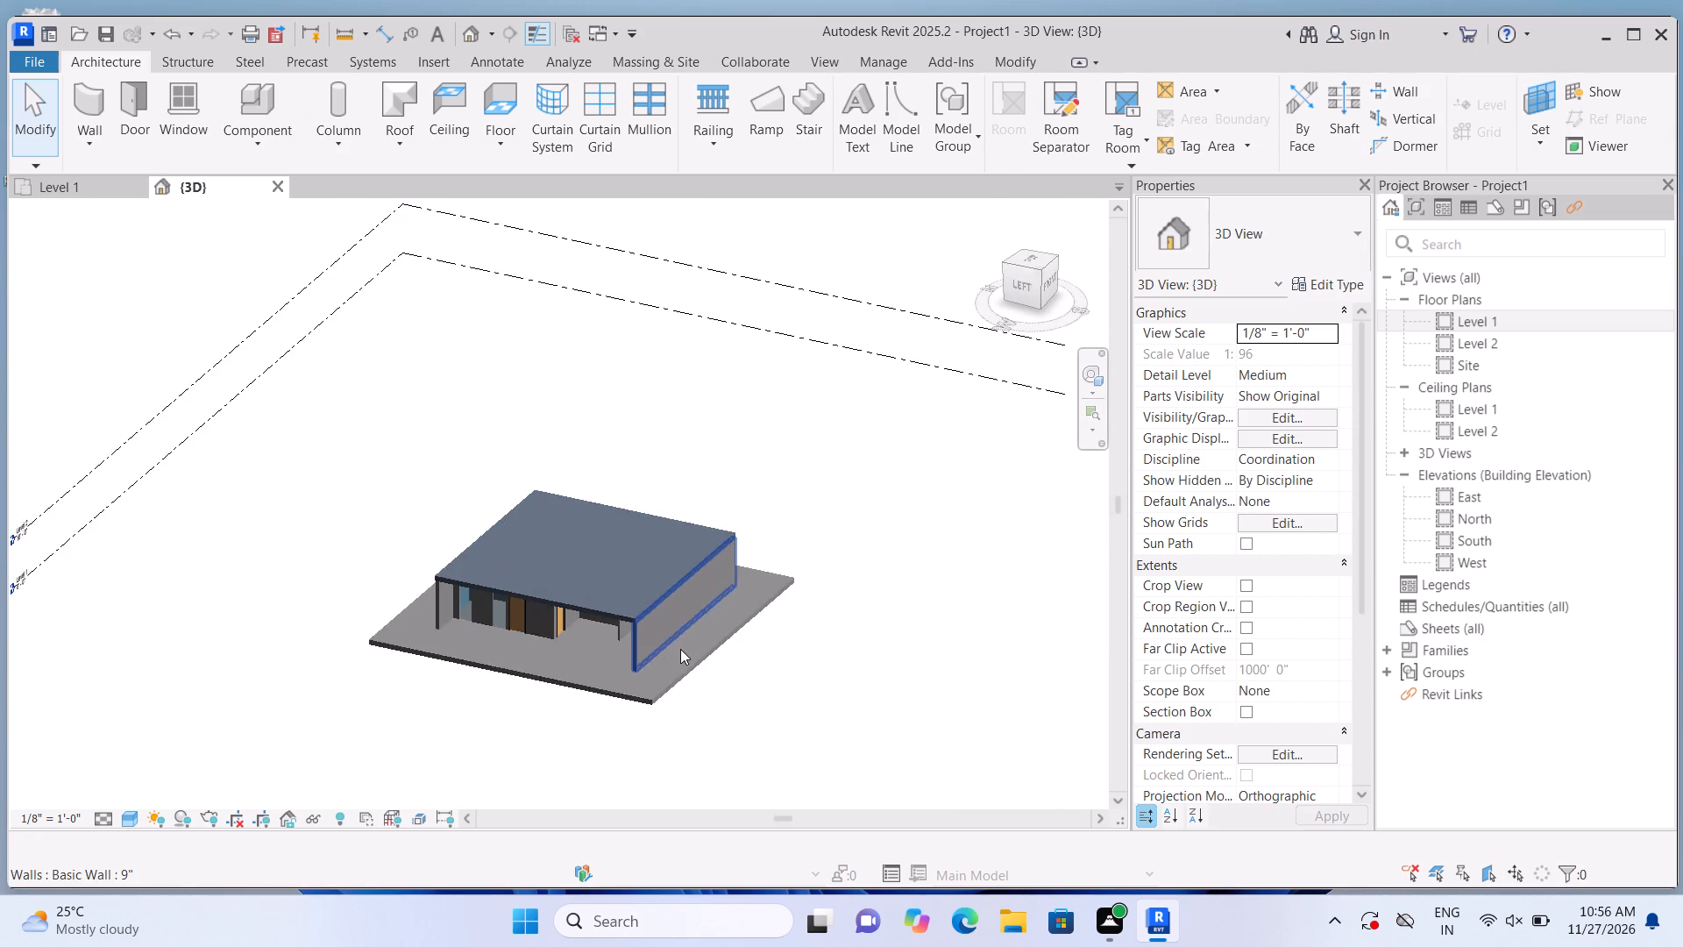
scroll(680, 649, "up", 4)
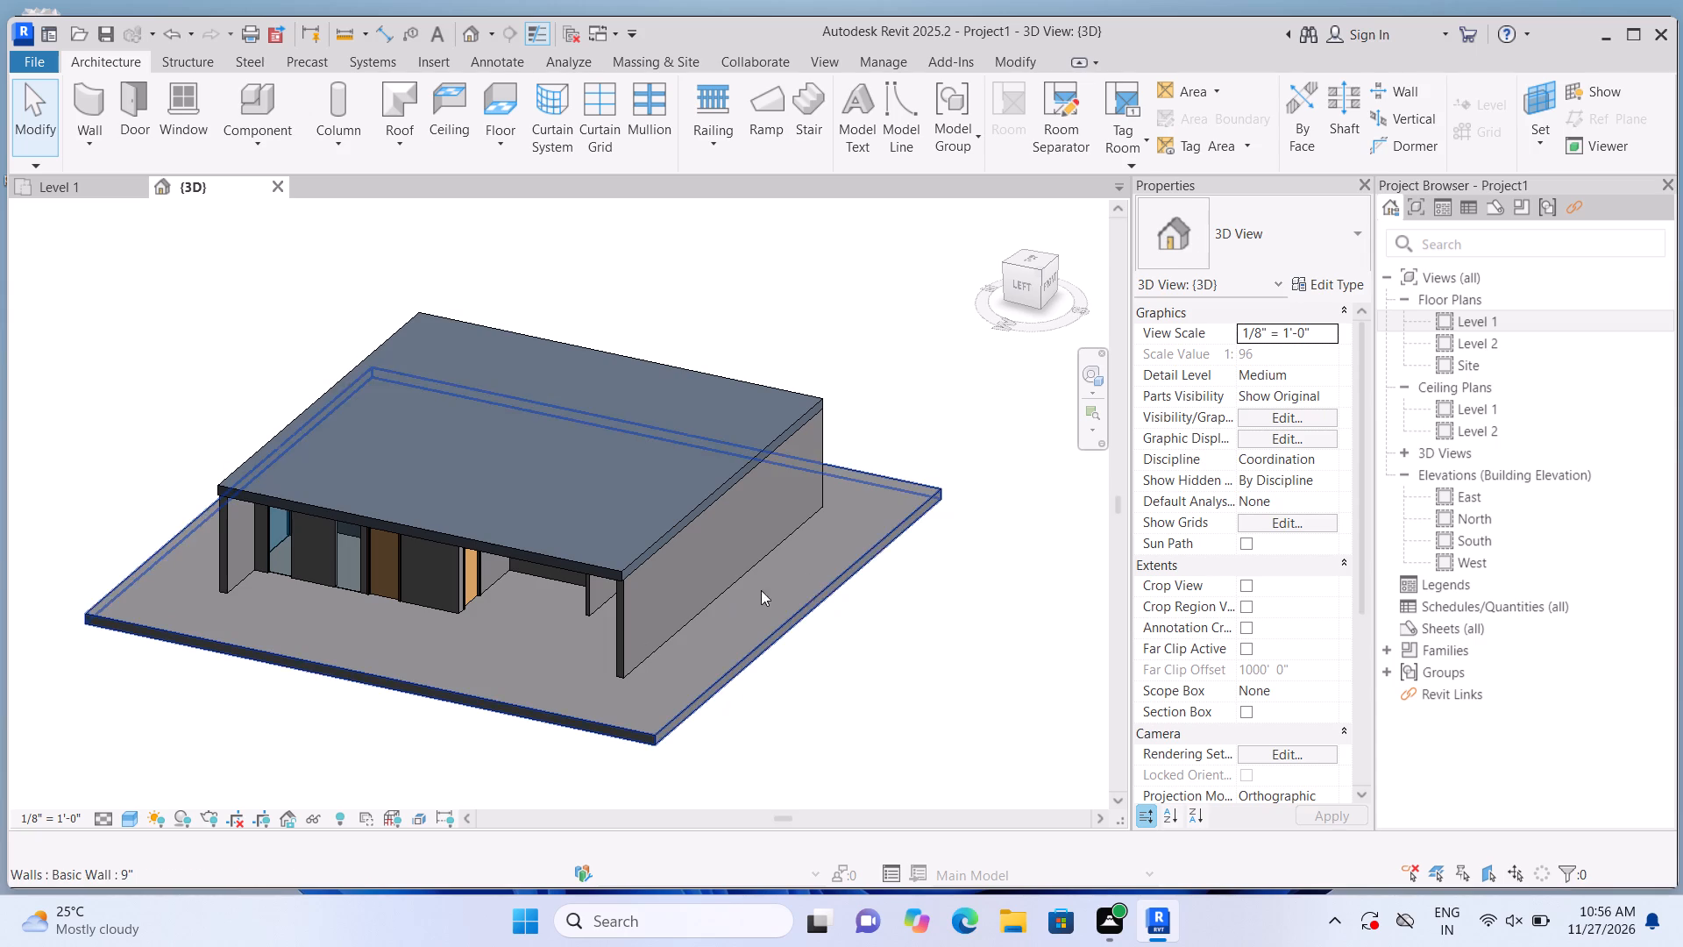
Widen the curtain wall segment beside the west-facing door to 4'-0" by extending its north edge in the left view.
left_click(1033, 295)
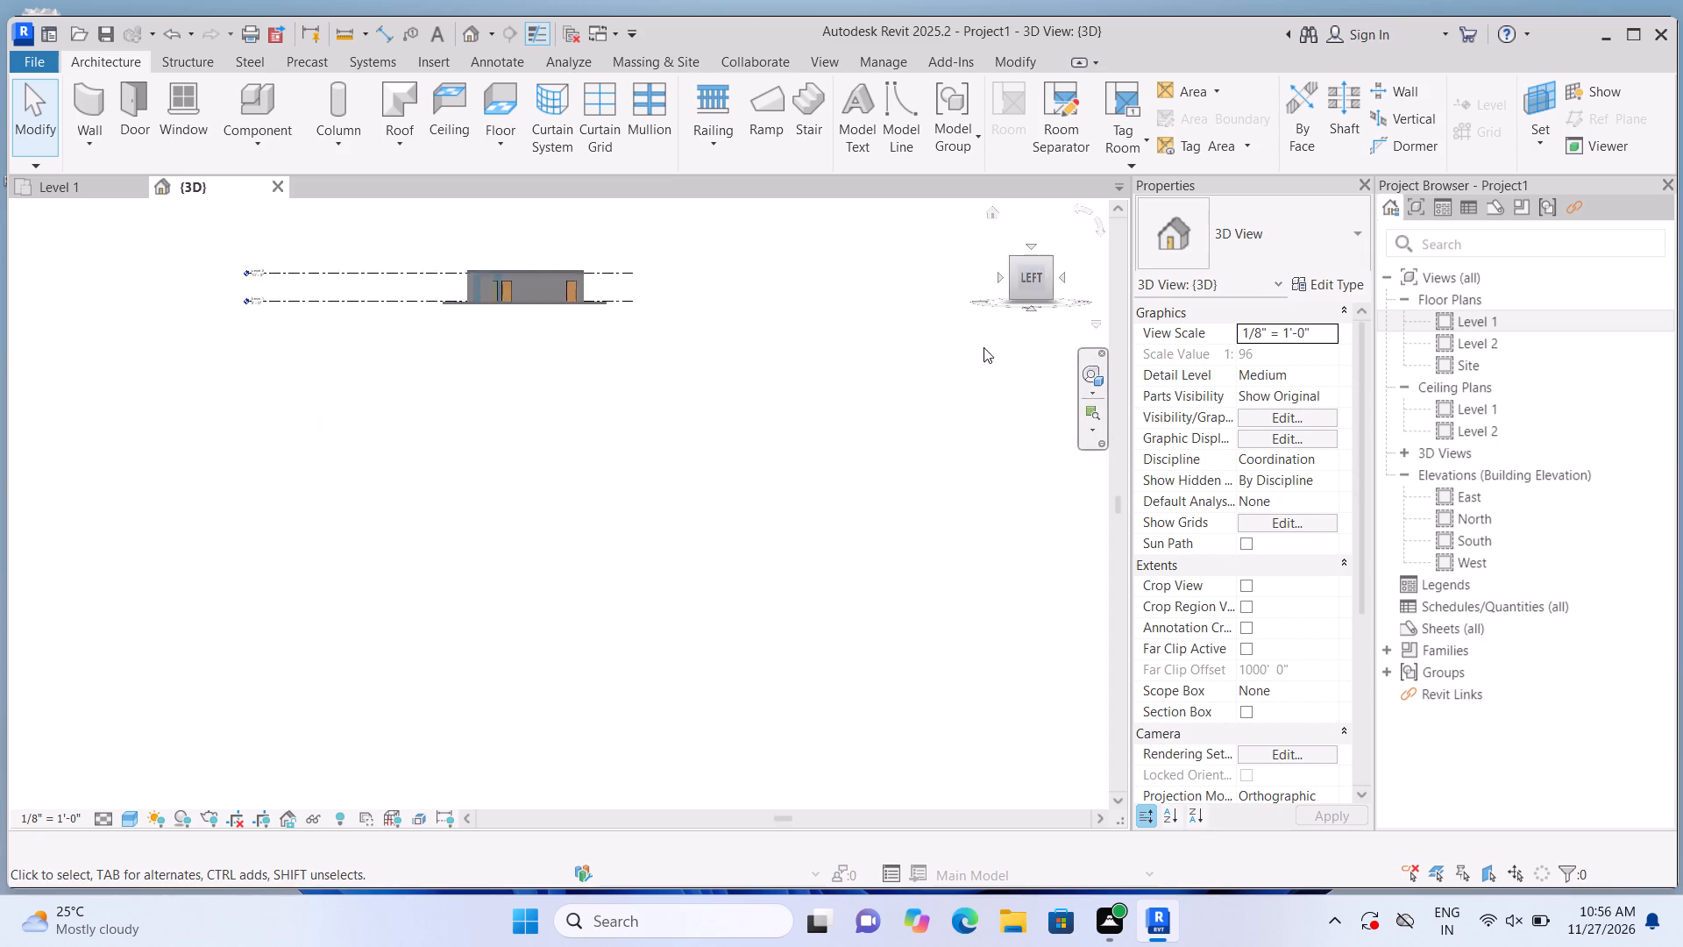
scroll(517, 568, "up", 7)
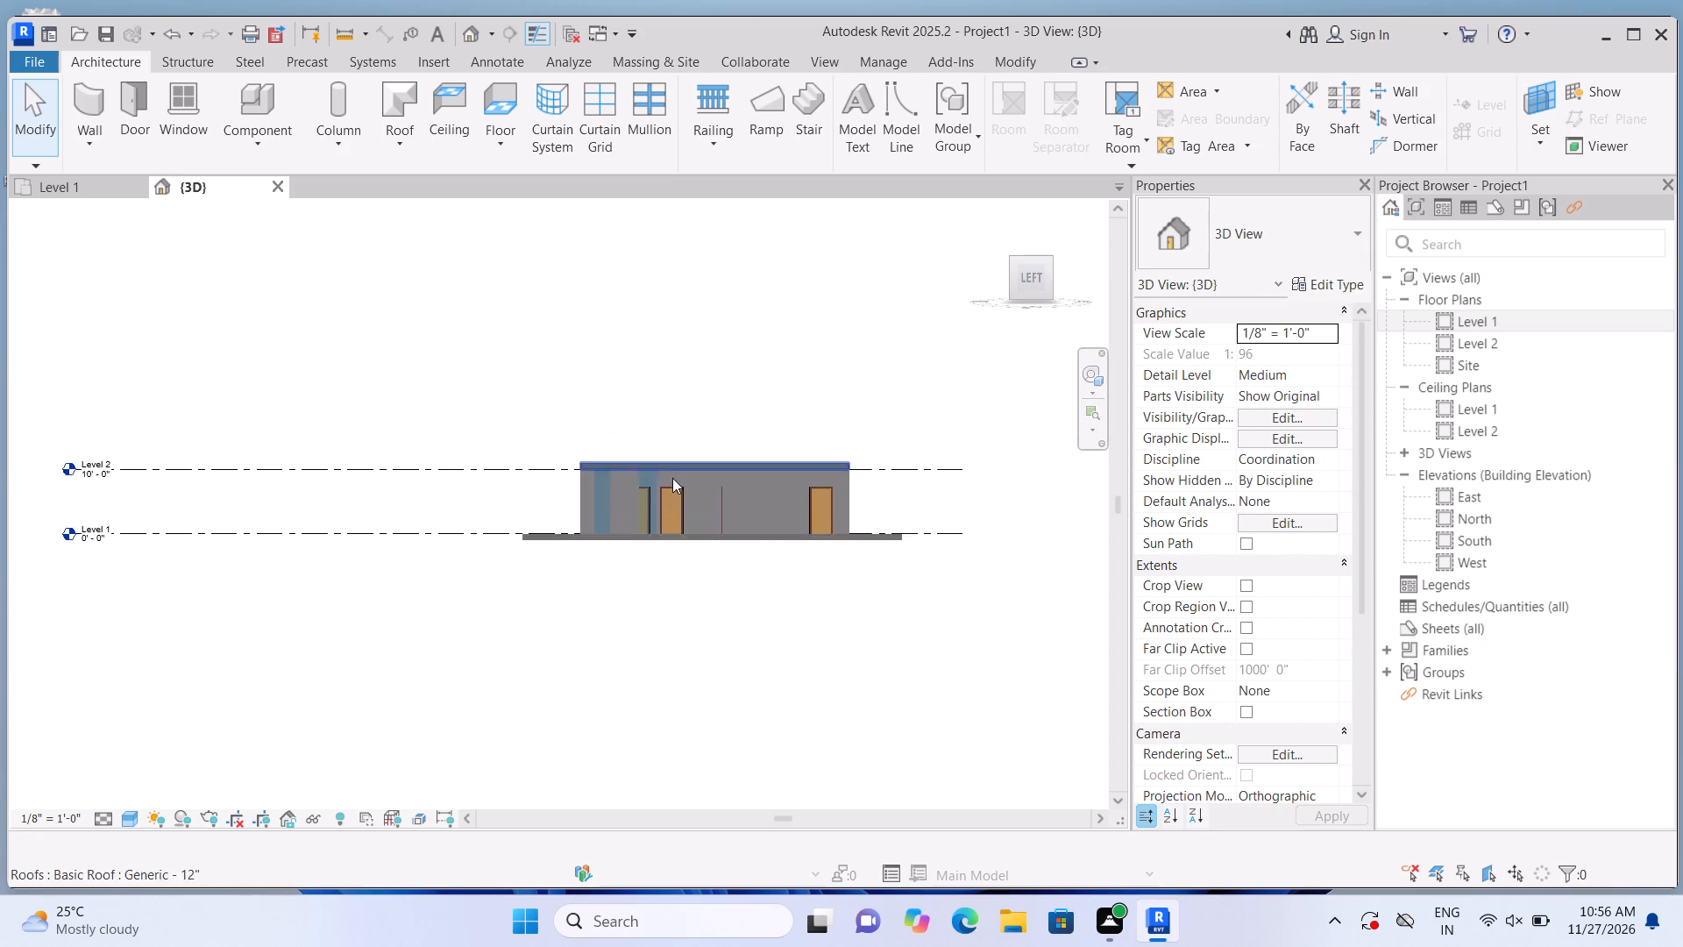
scroll(672, 478, "up", 10)
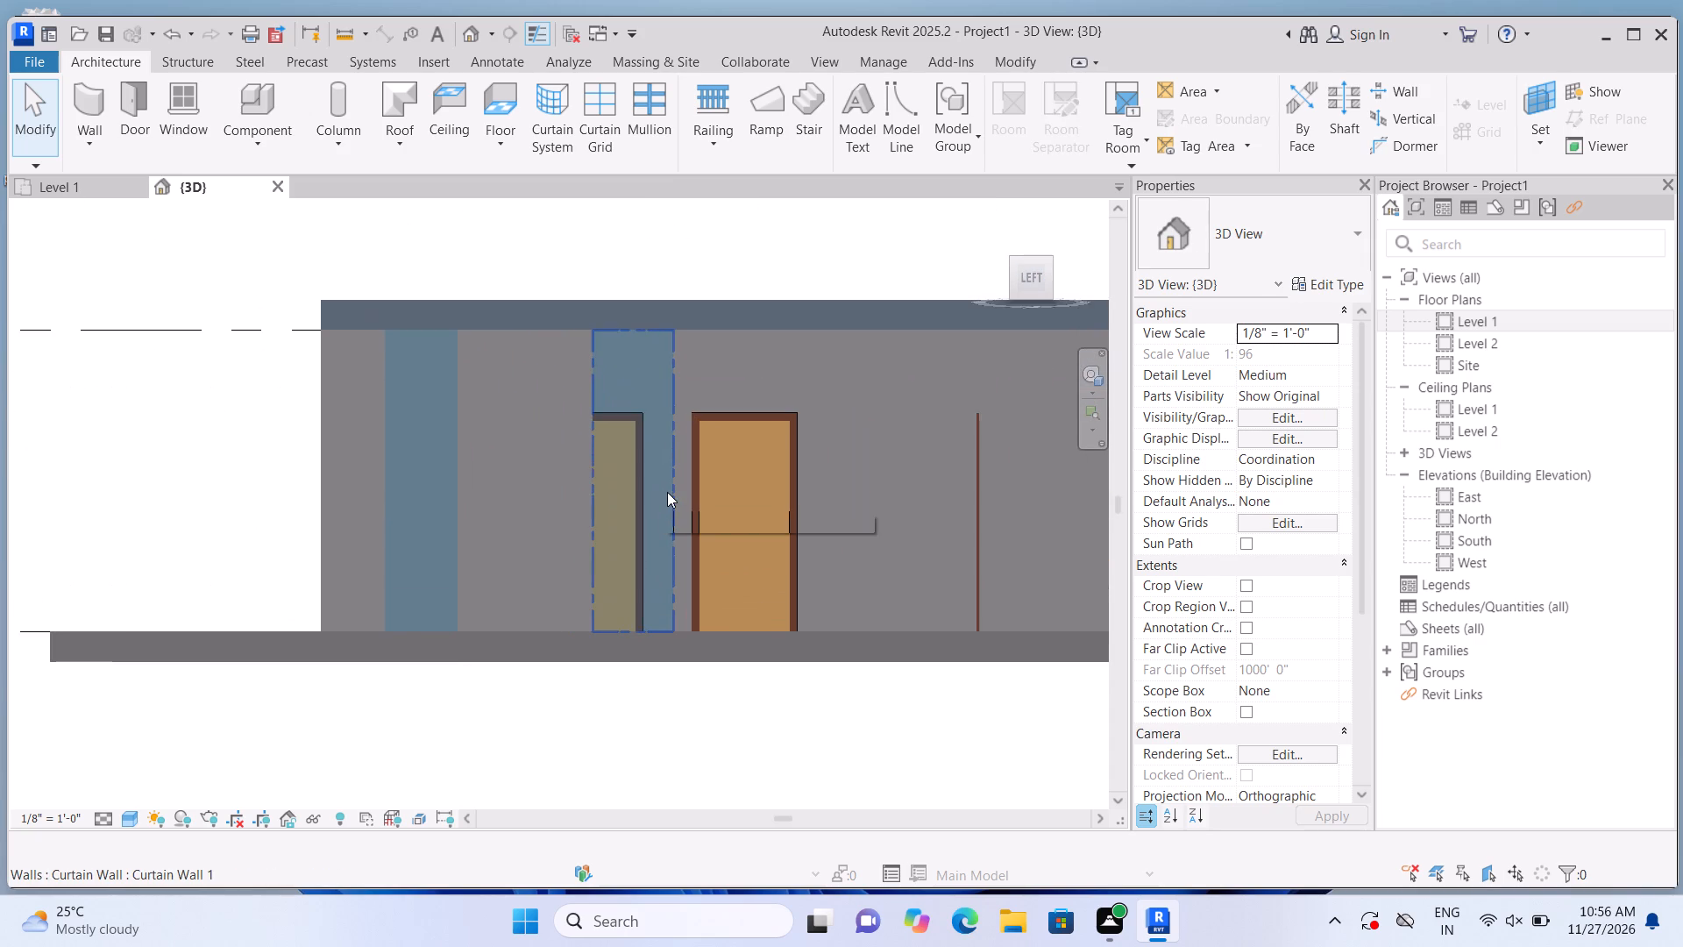
left_click(667, 492)
scroll(677, 489, "up", 1)
scroll(675, 497, "down", 2)
scroll(677, 600, "down", 2)
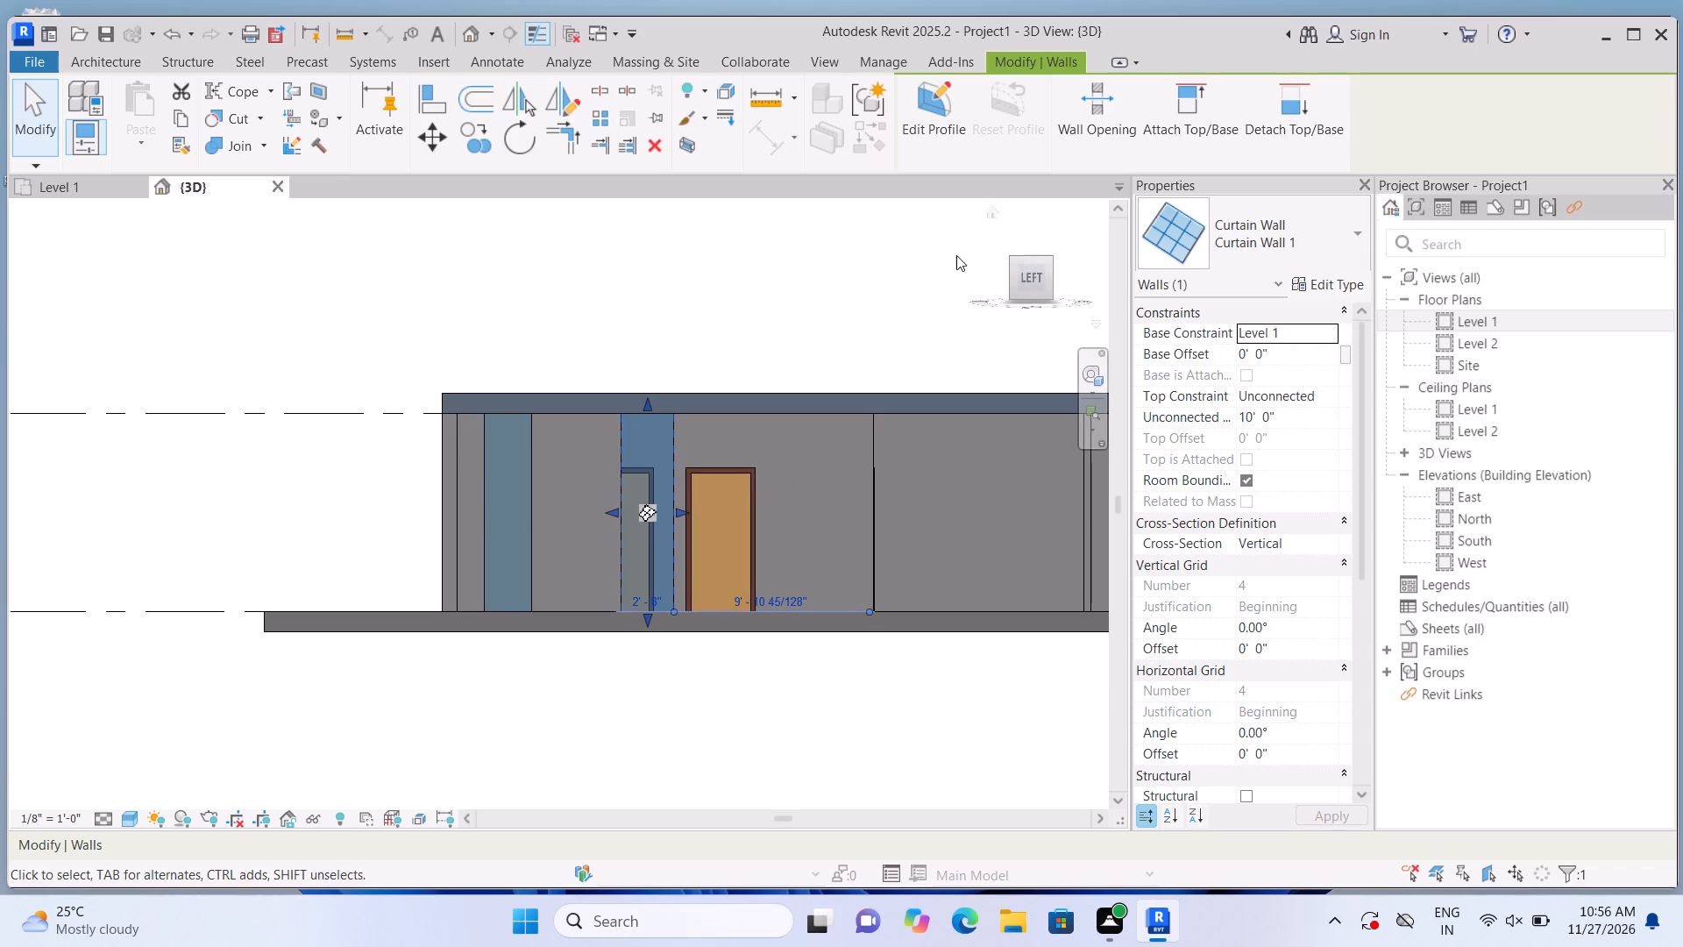
left_click(998, 208)
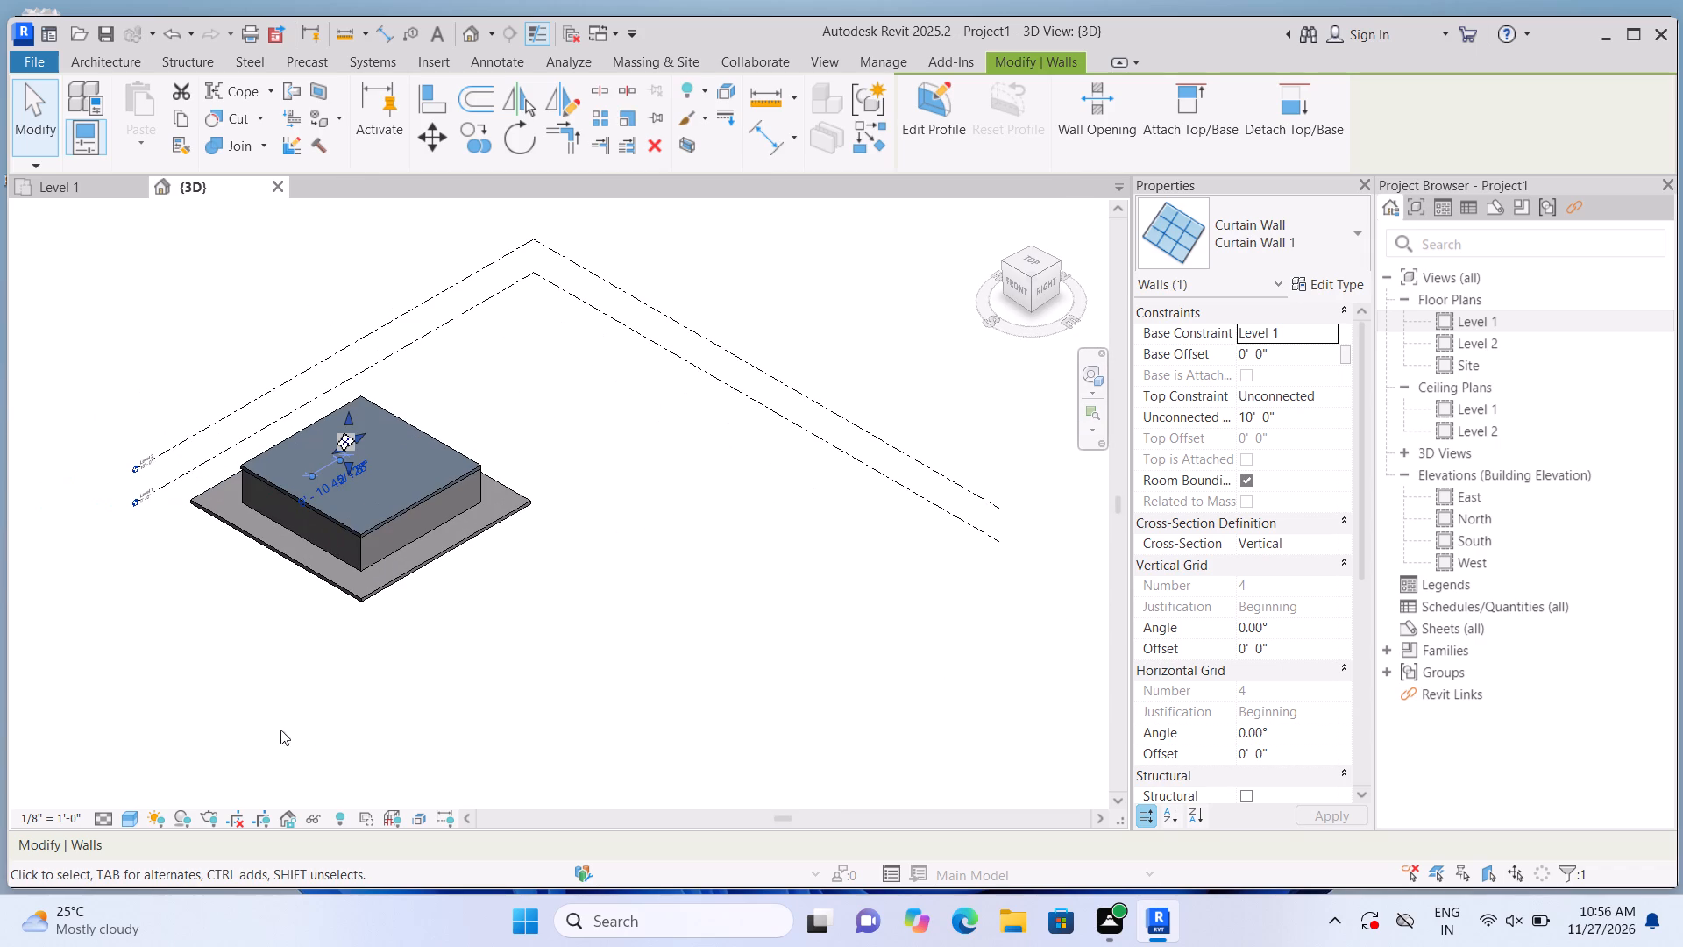
middle_click_drag(270, 700, 616, 583, "shift")
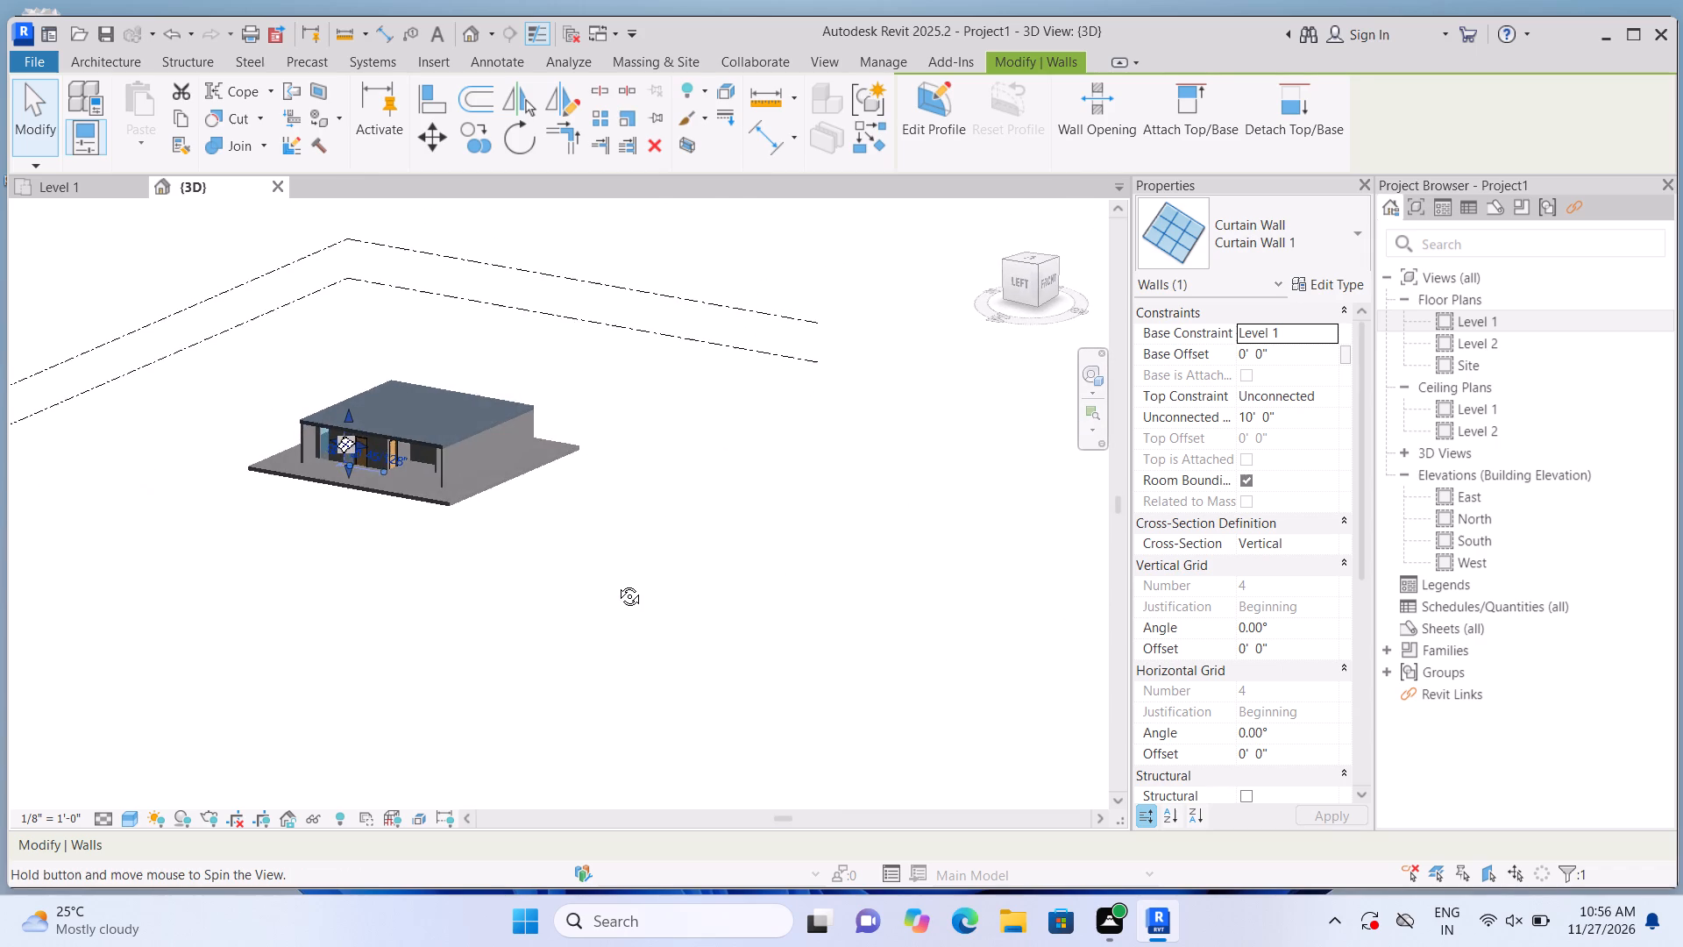
middle_click_drag(616, 583, 618, 582, "shift")
scroll(464, 496, "up", 5)
scroll(266, 530, "up", 1)
middle_click_drag(275, 537, 404, 630)
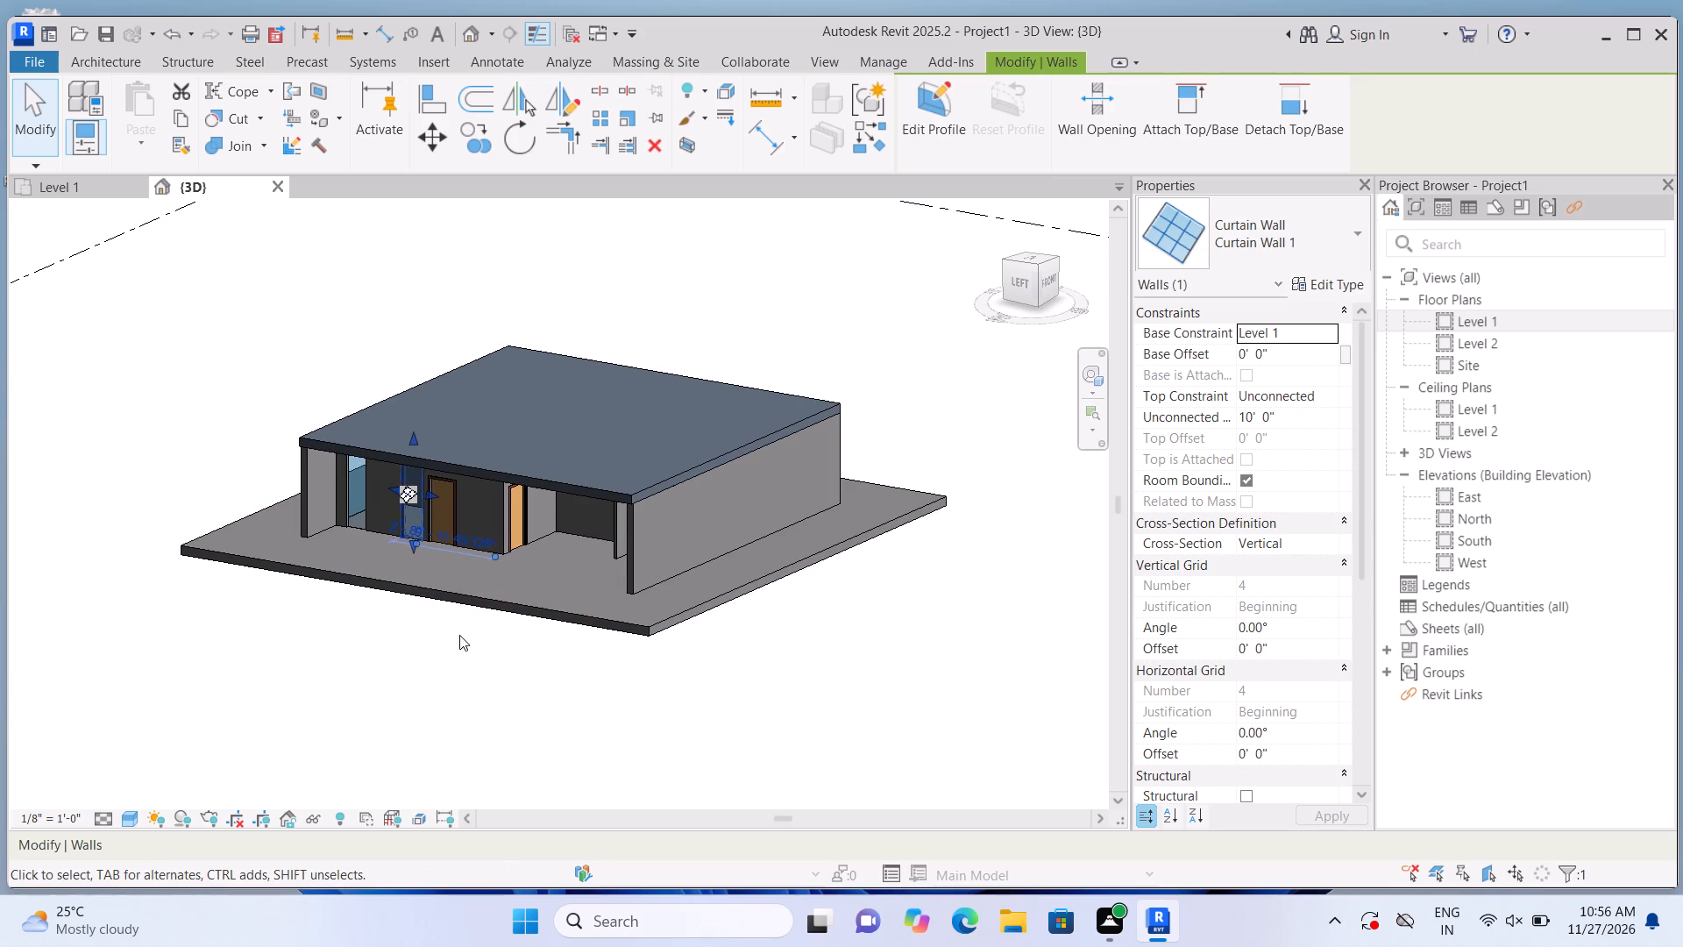
left_click(1019, 278)
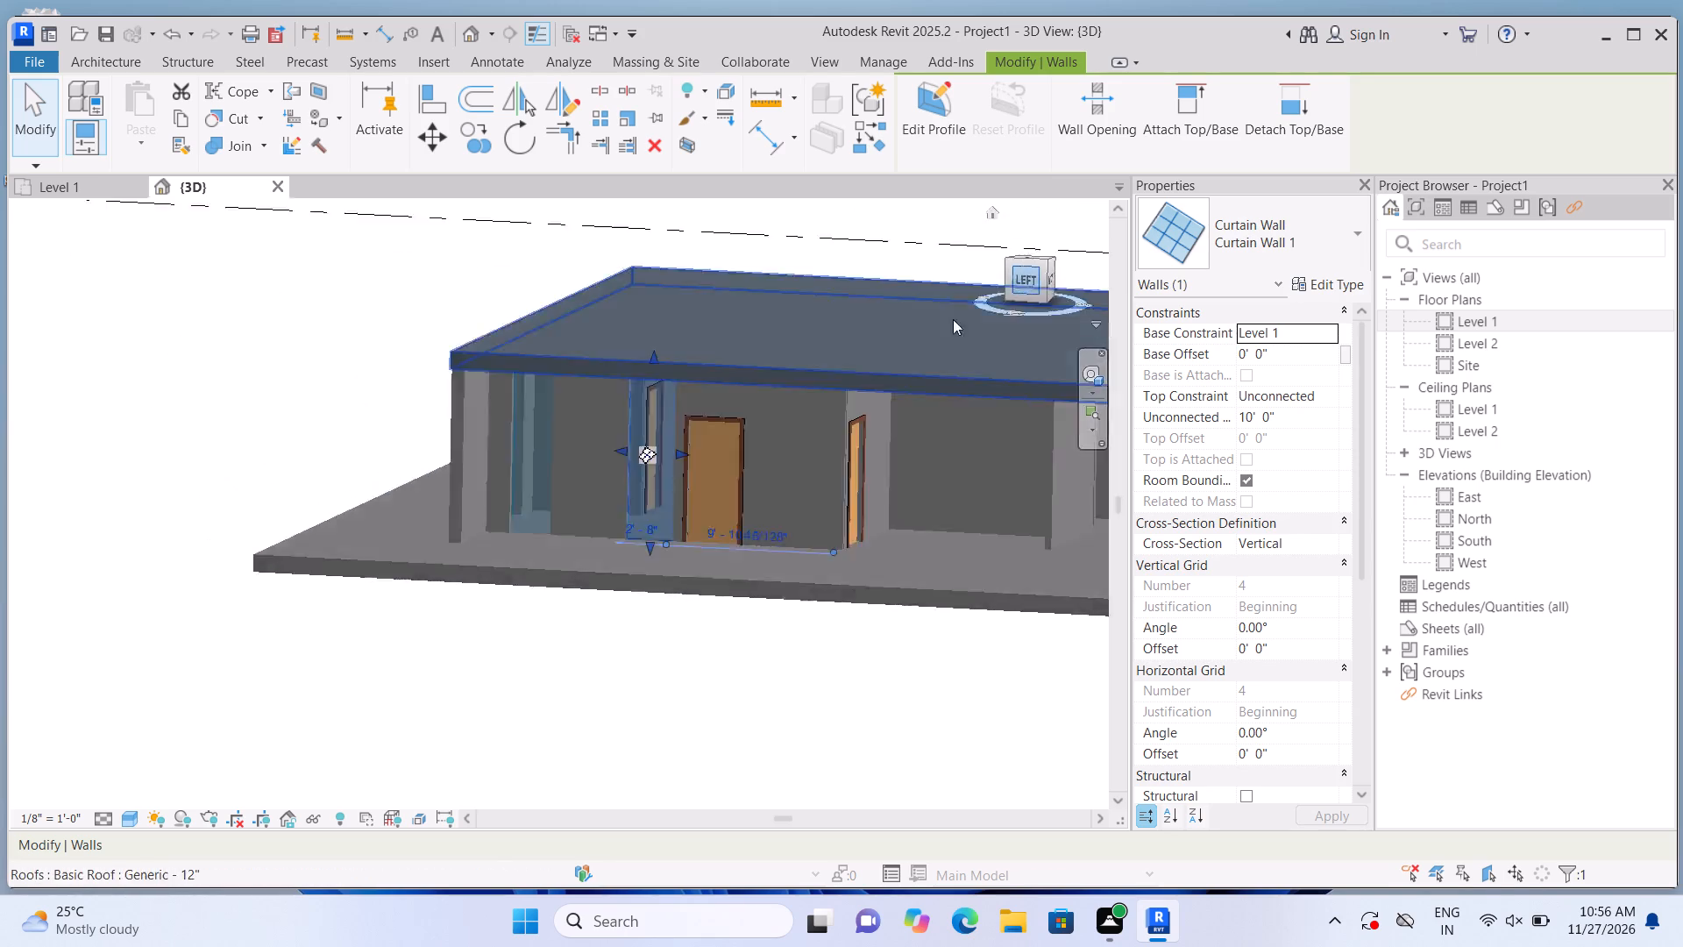
scroll(462, 547, "up", 1)
scroll(472, 543, "down", 4)
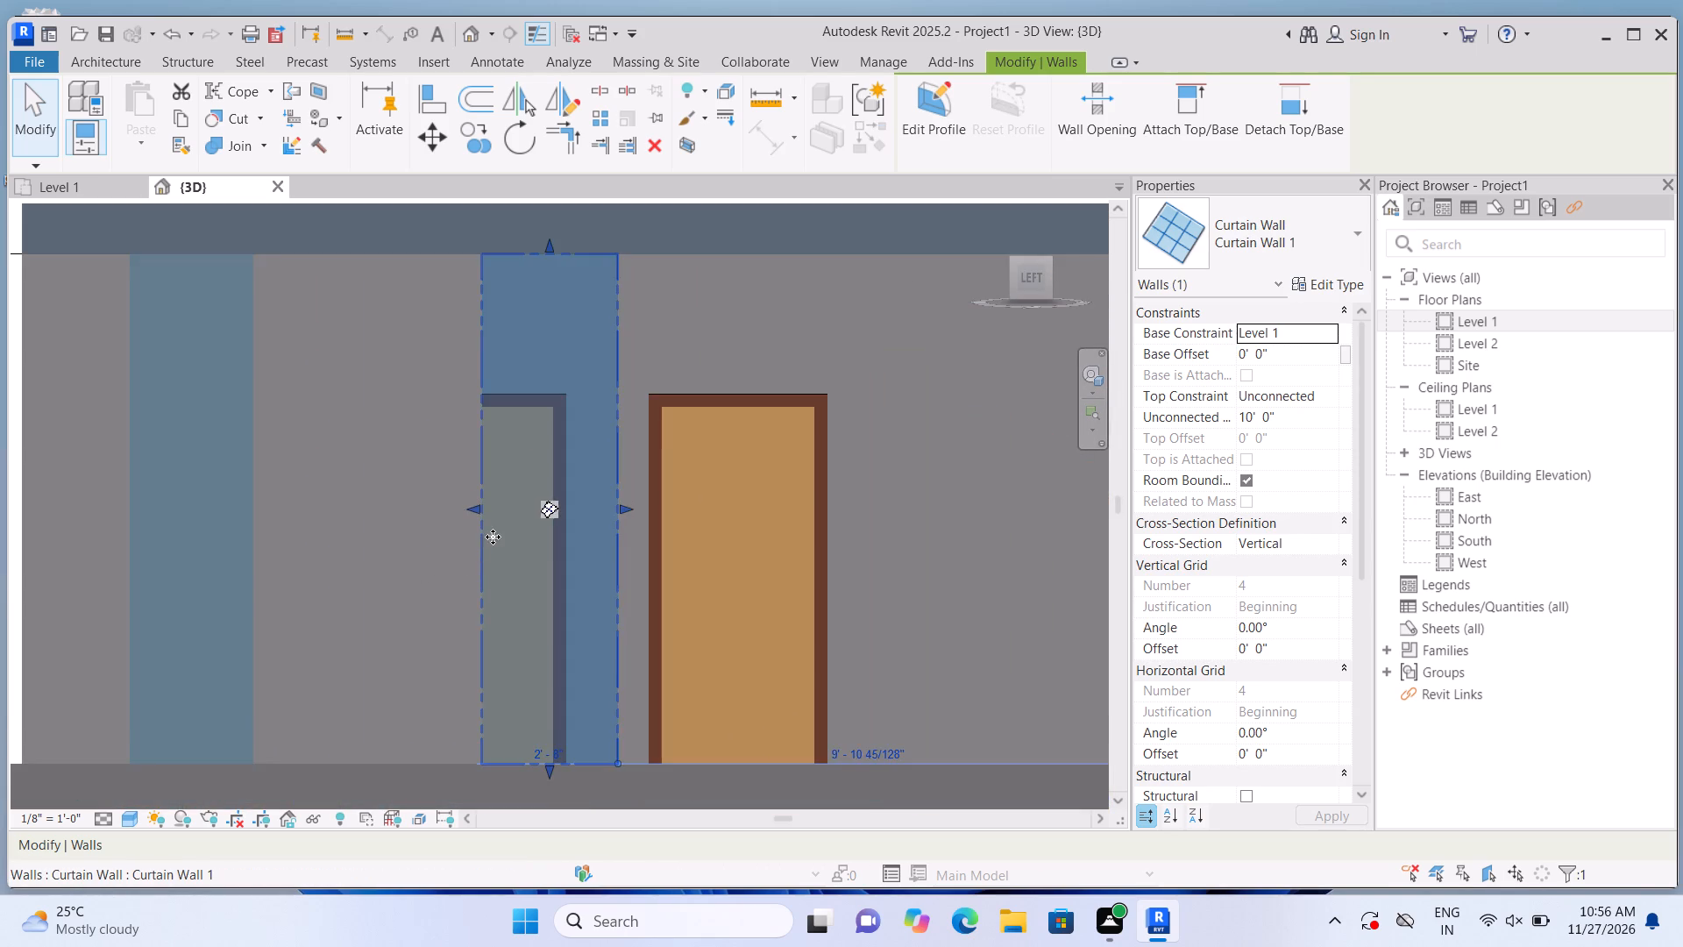
left_click_drag(475, 515, 448, 513)
double_click(448, 513)
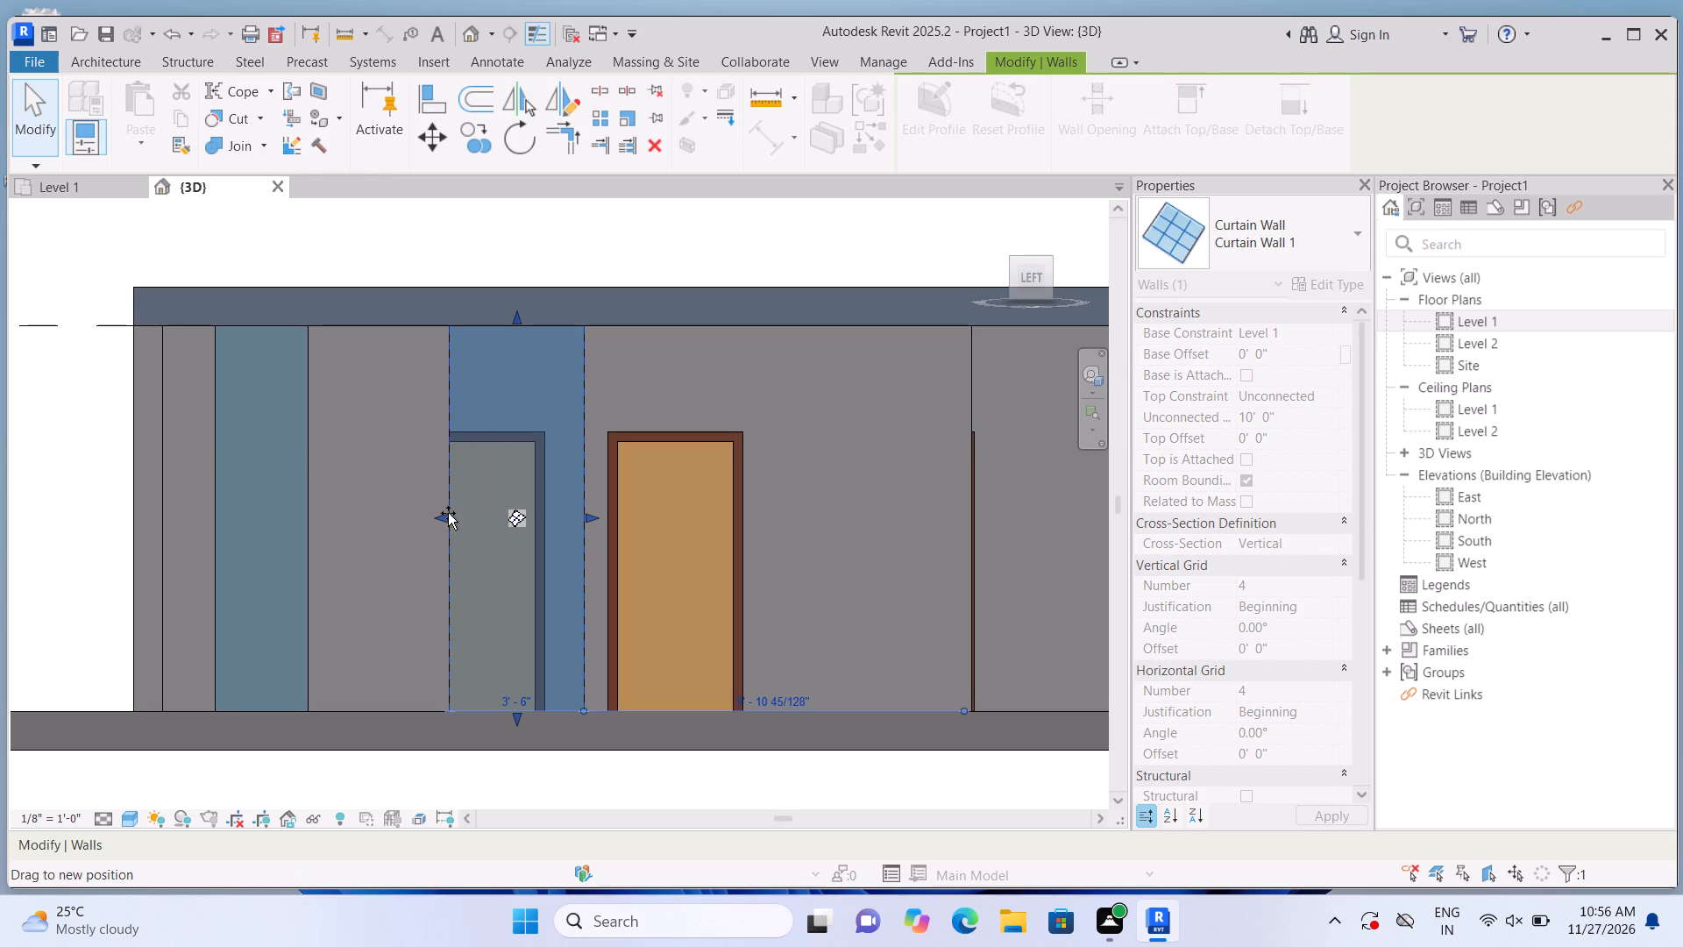
left_click_drag(442, 513, 430, 513)
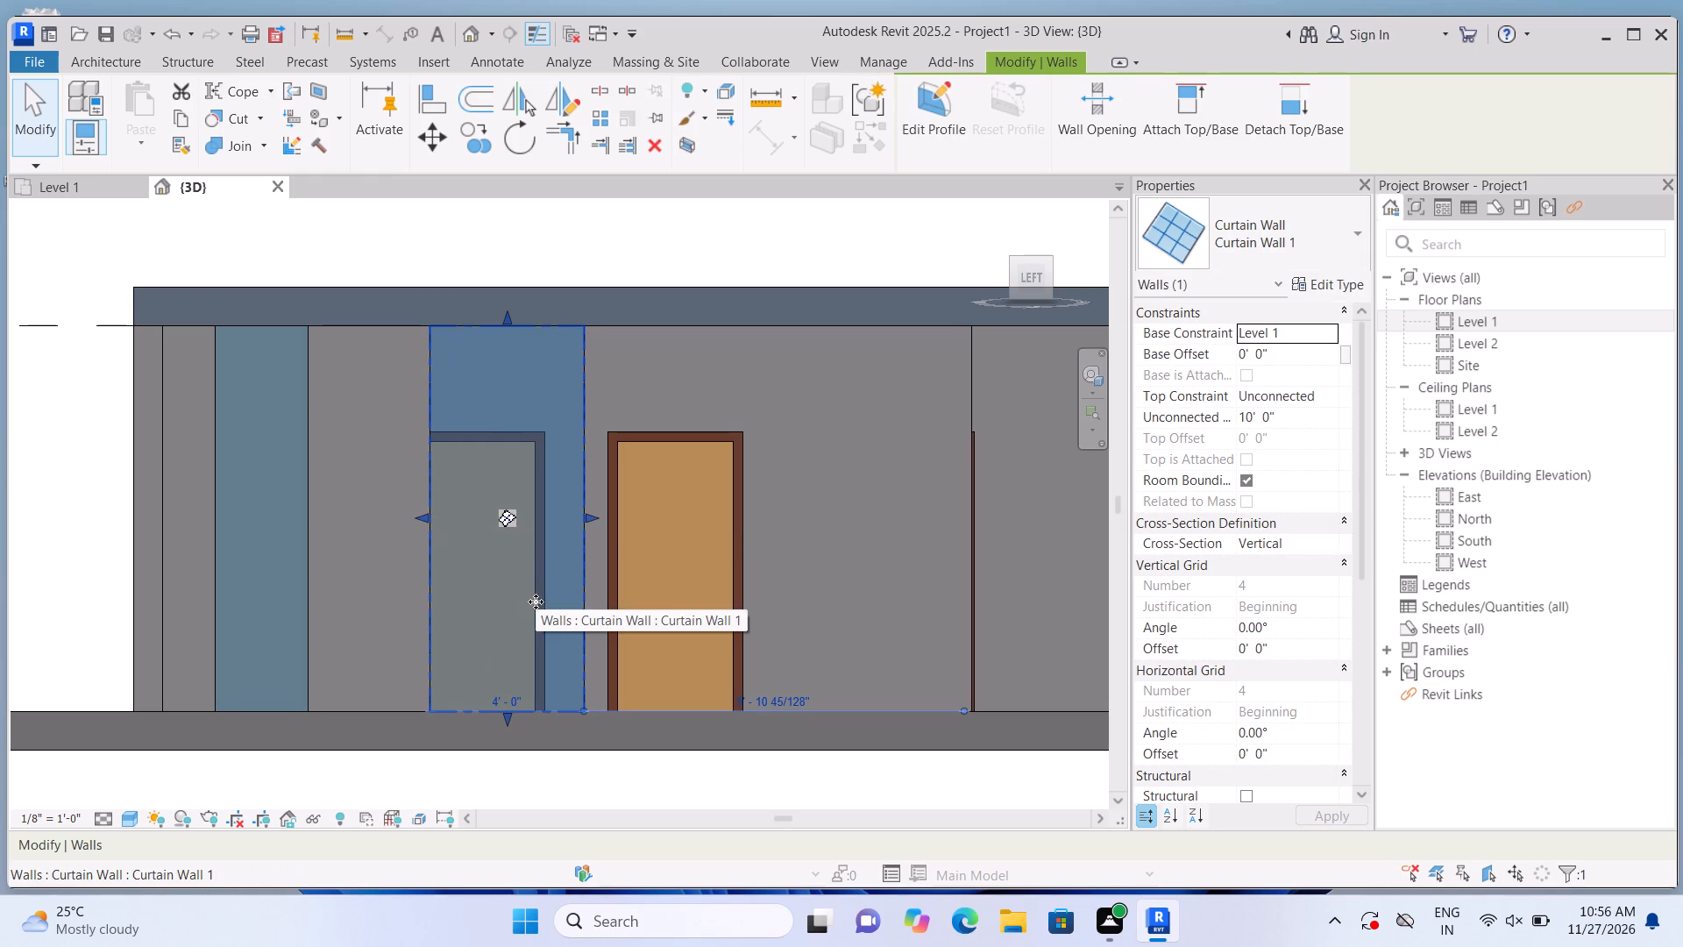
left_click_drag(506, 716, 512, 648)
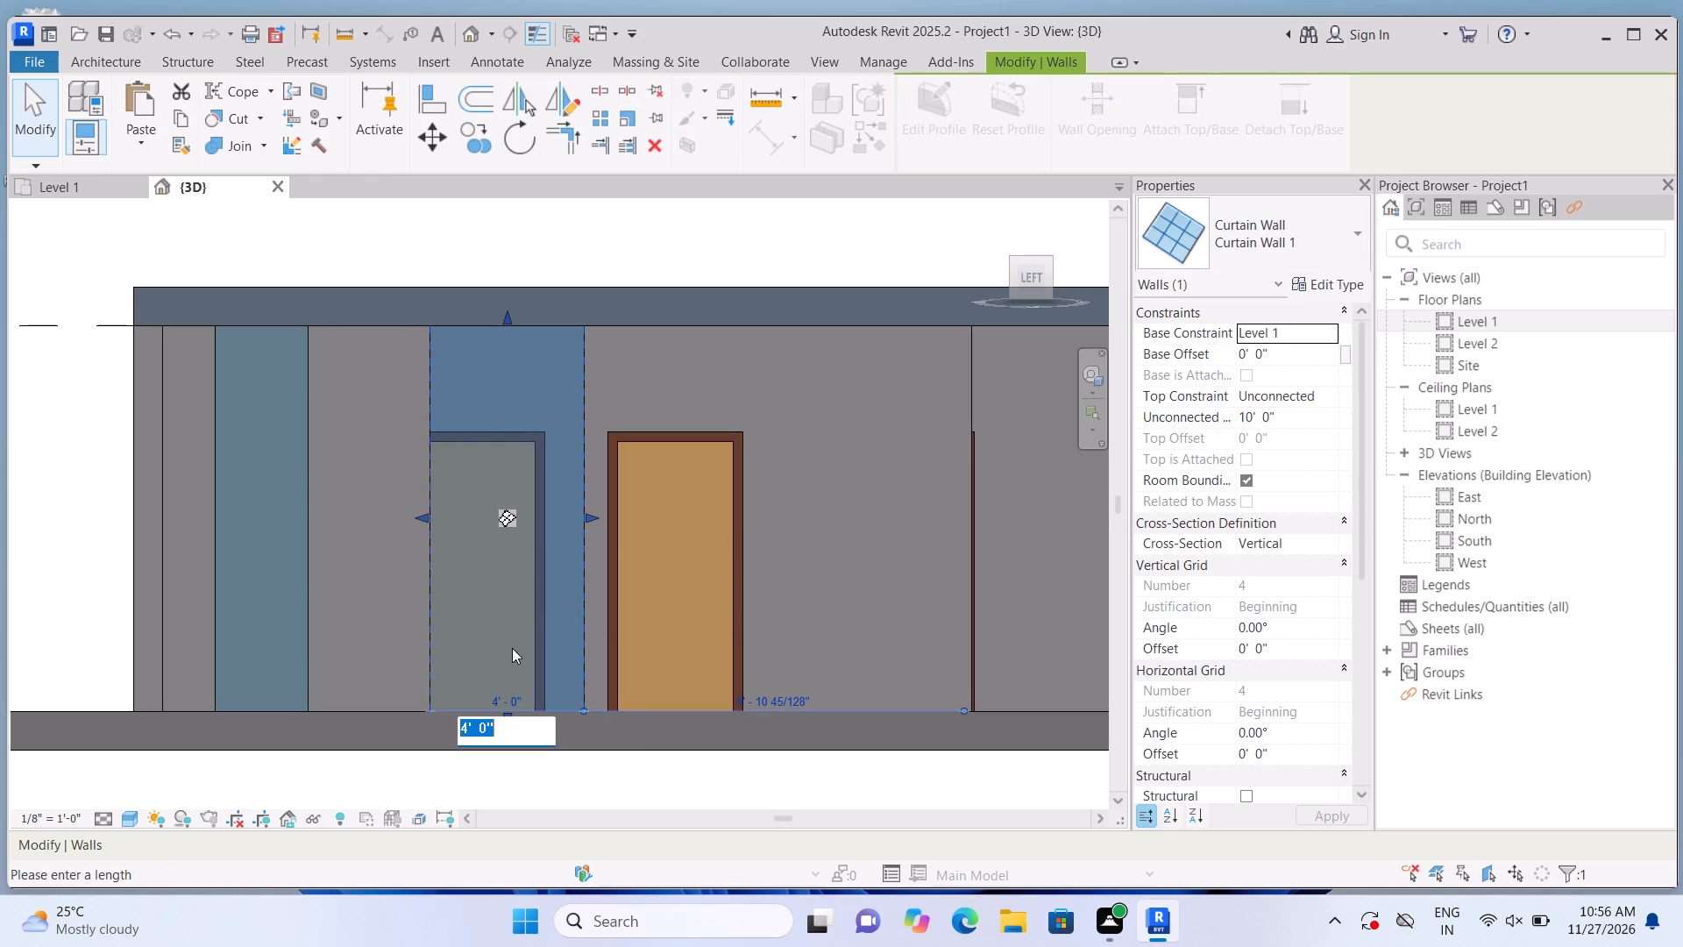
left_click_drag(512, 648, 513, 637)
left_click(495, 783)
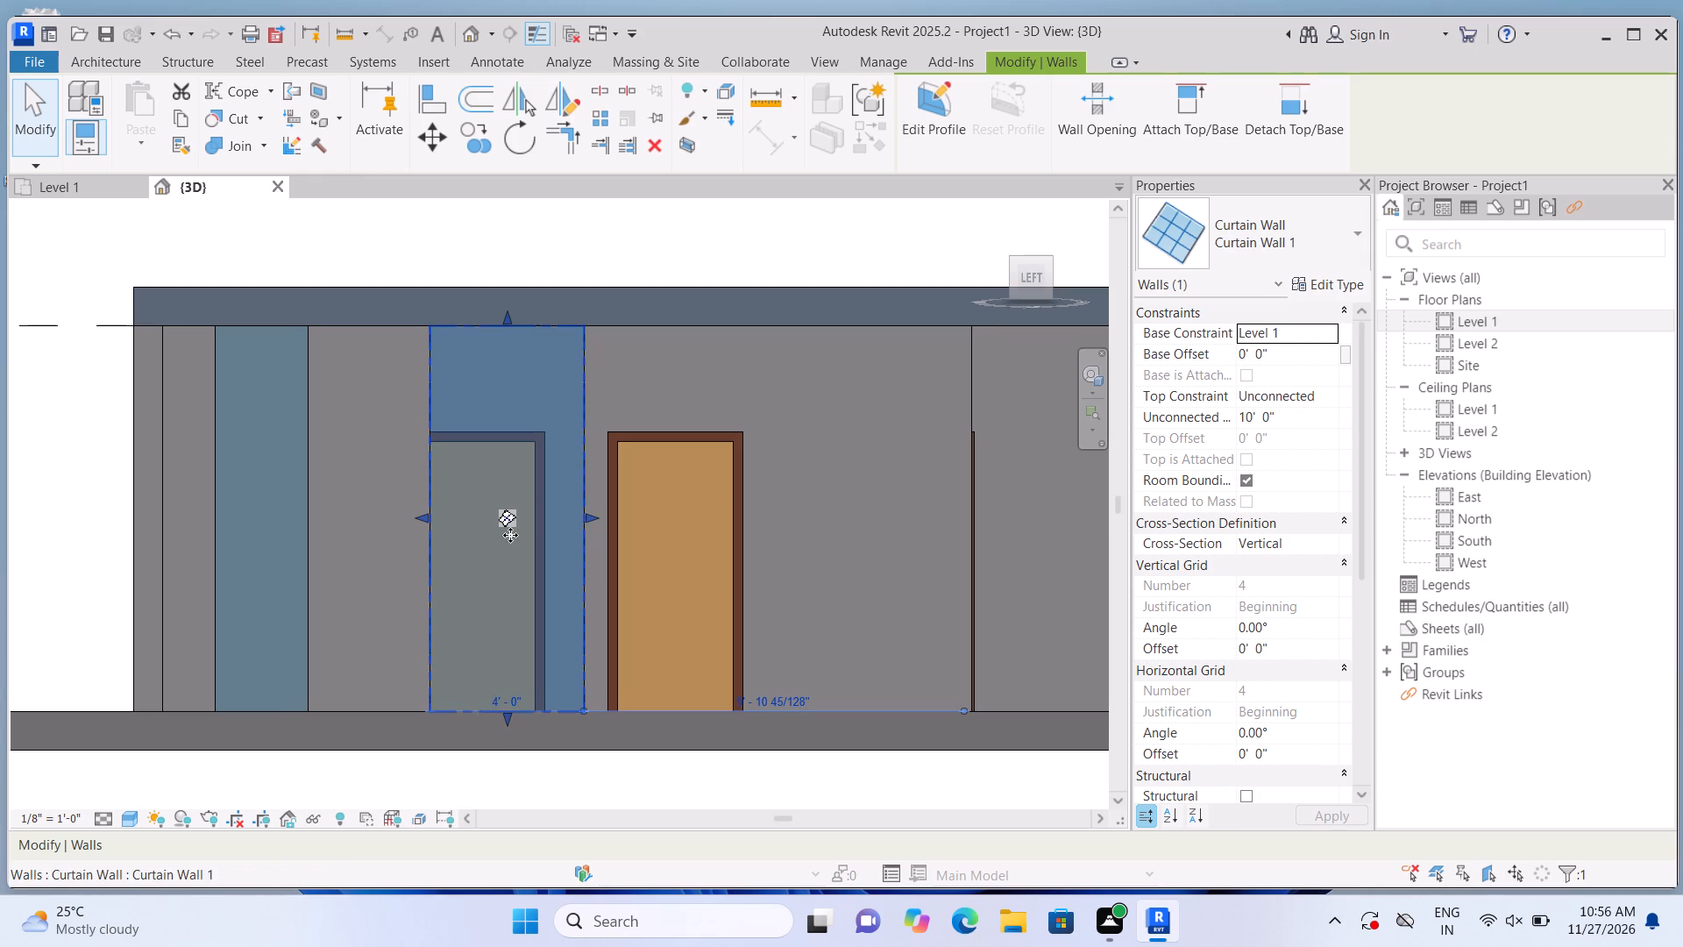
Resize the northern curtain wall segment to 4'-0" wide, starting 2'-0" from the north wall, and raise its base to about 5'-1".
left_click(295, 542)
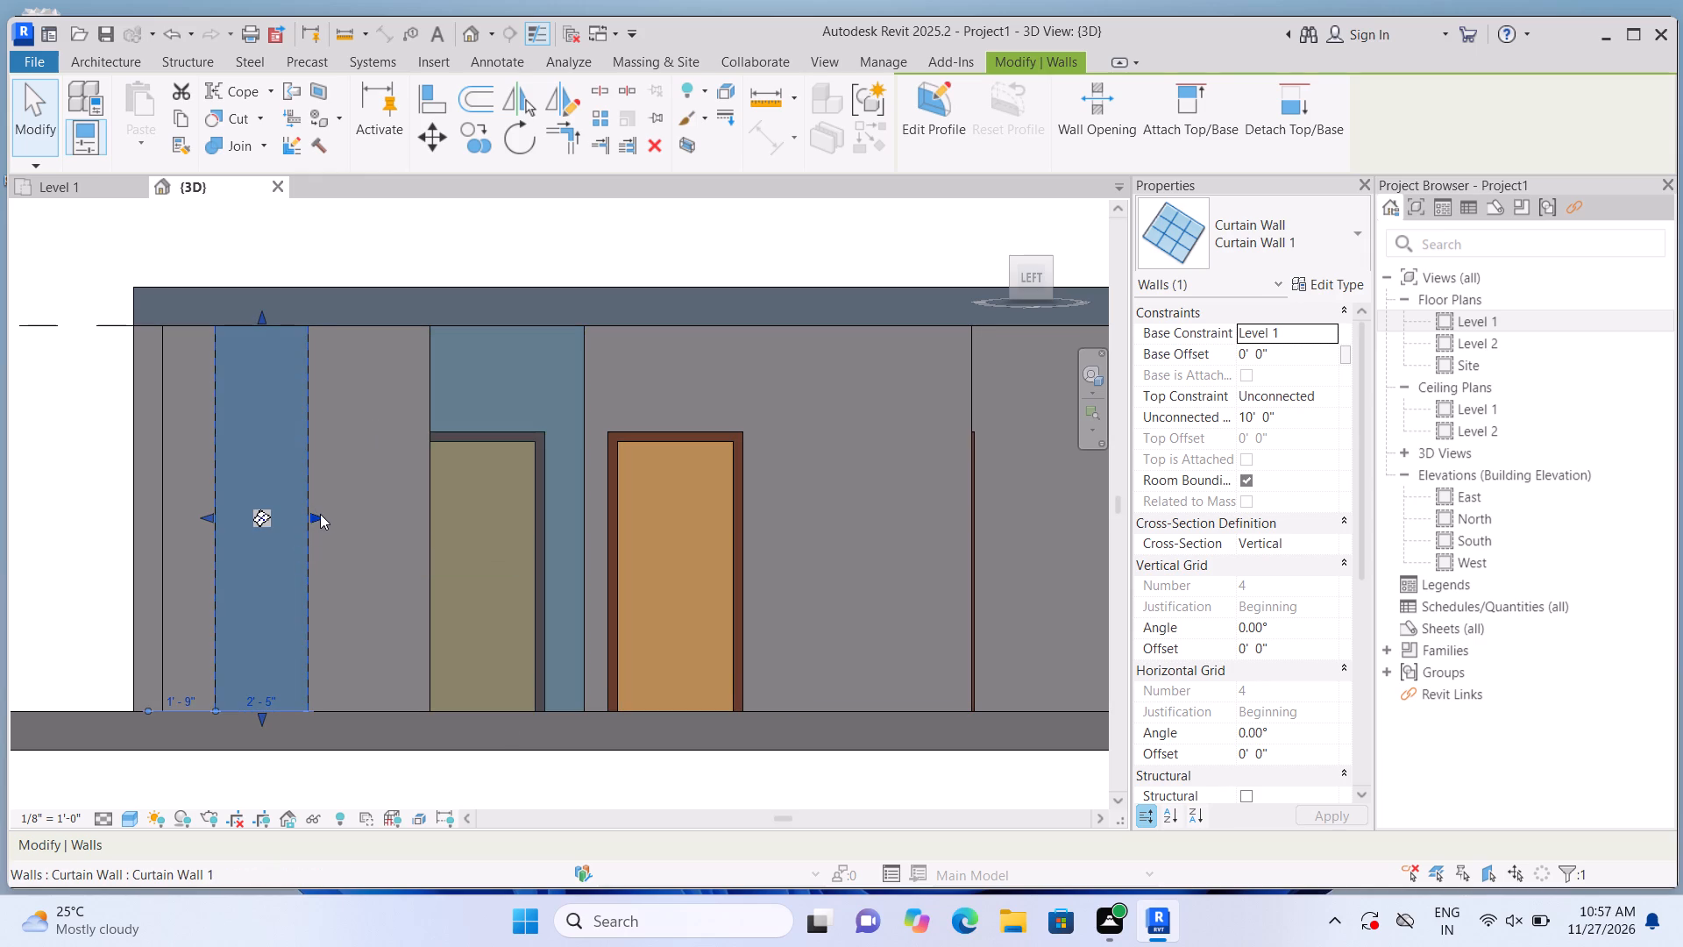
left_click_drag(316, 514, 352, 511)
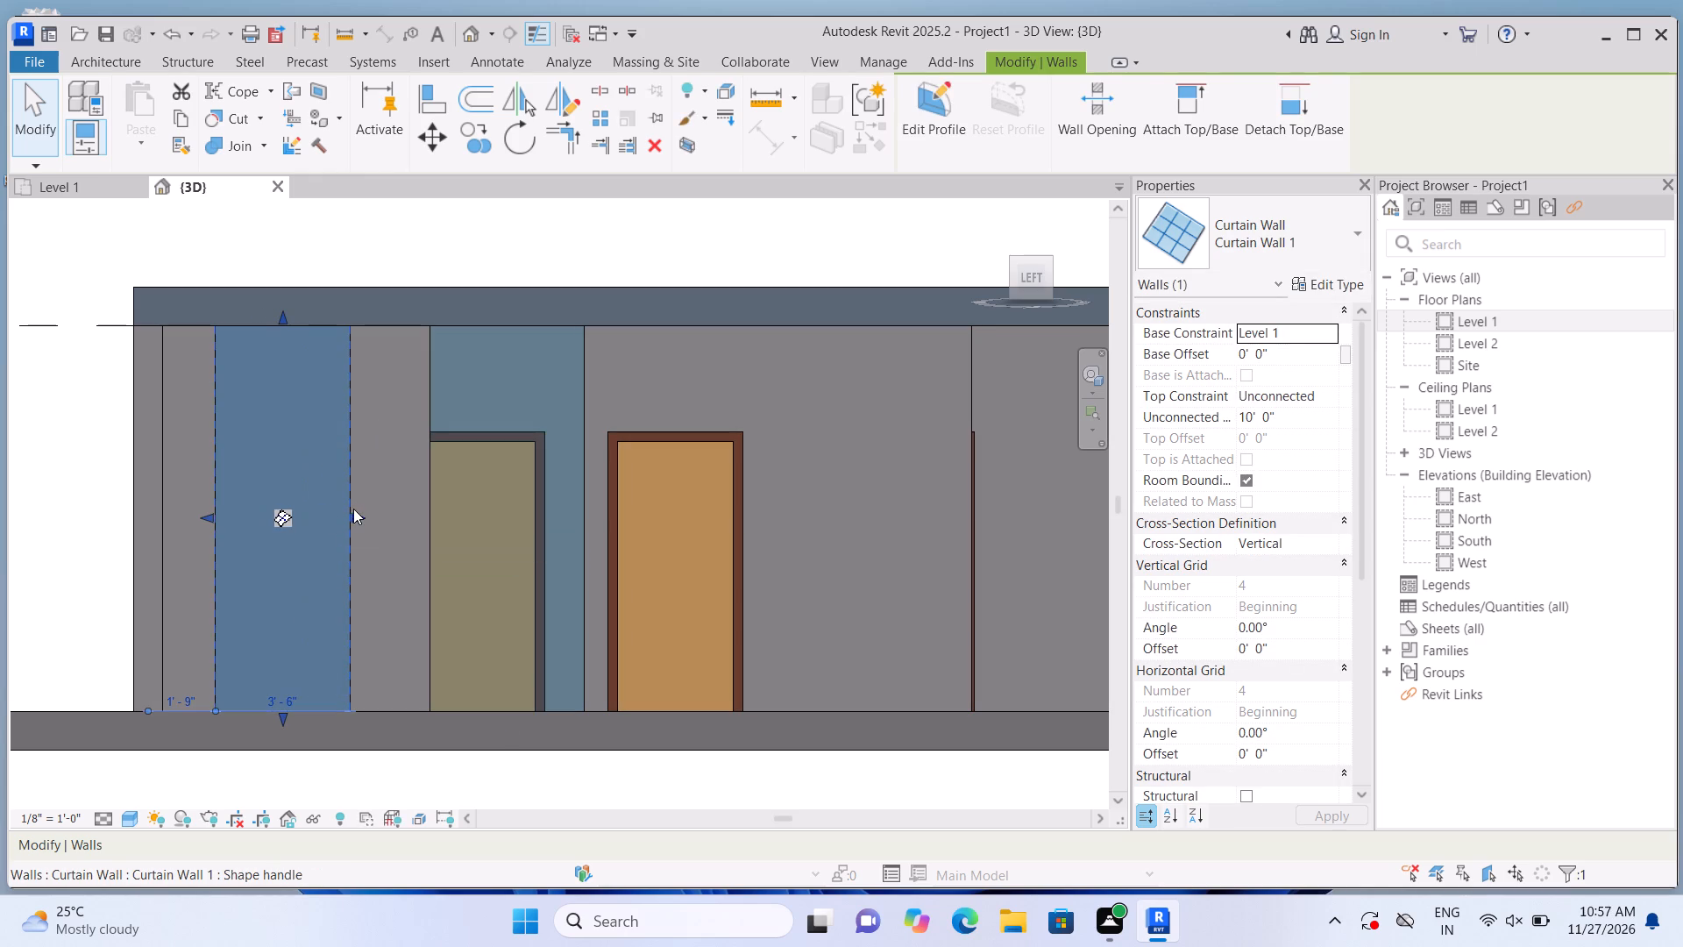
left_click_drag(208, 516, 233, 516)
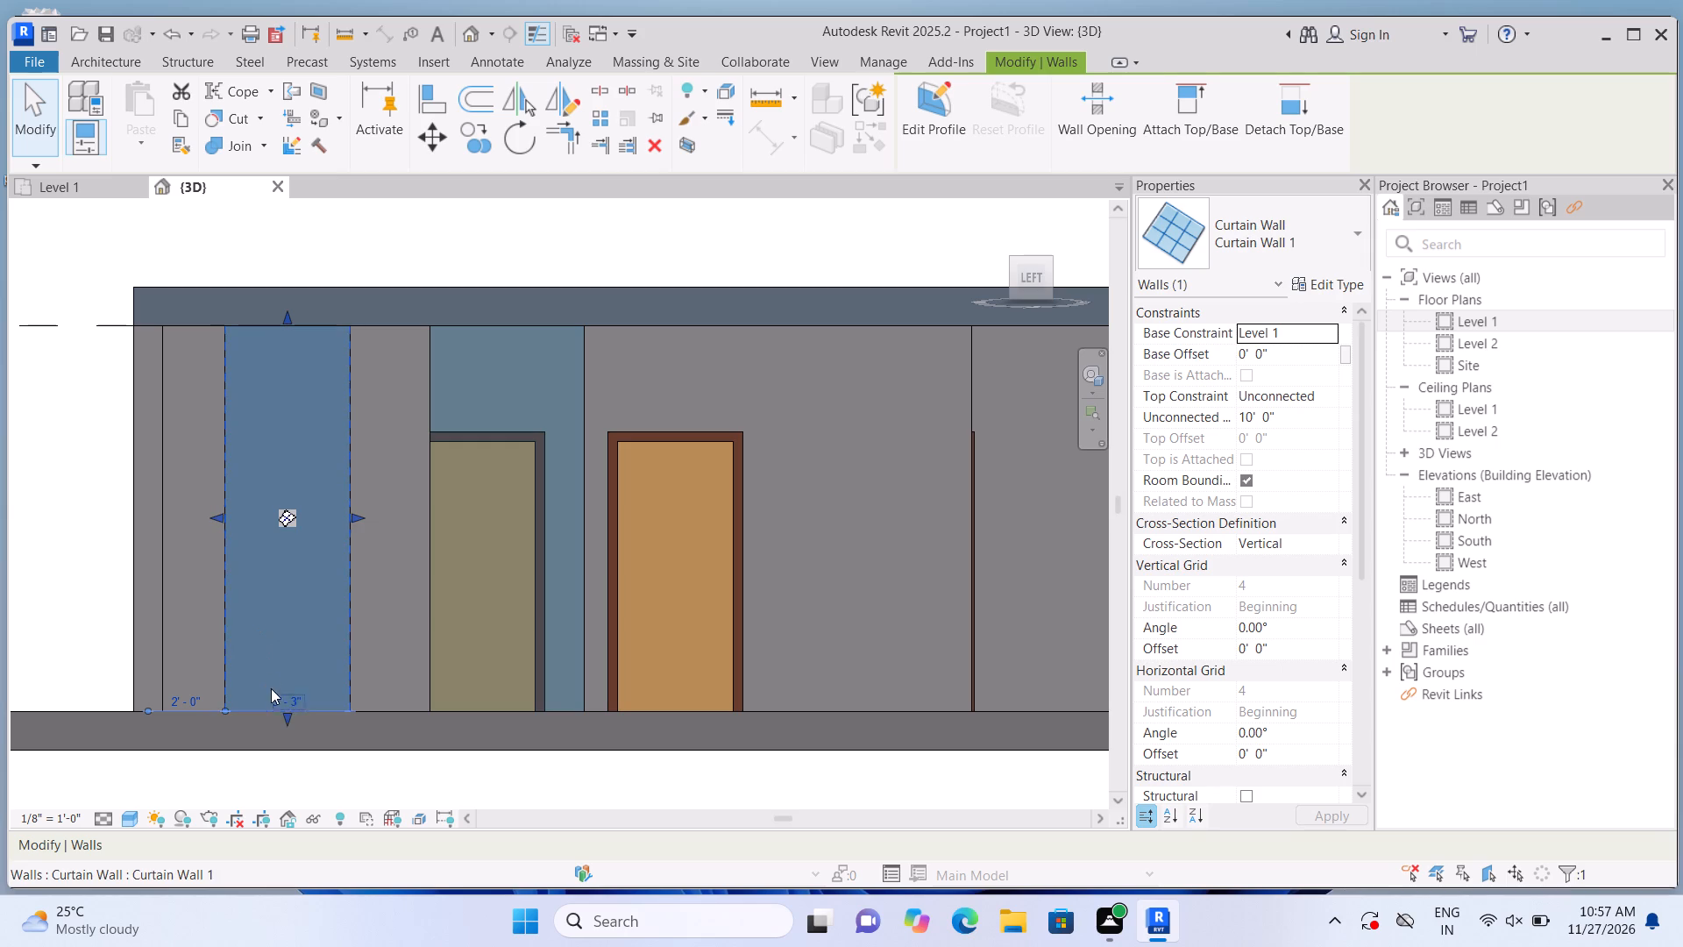
left_click_drag(282, 712, 355, 515)
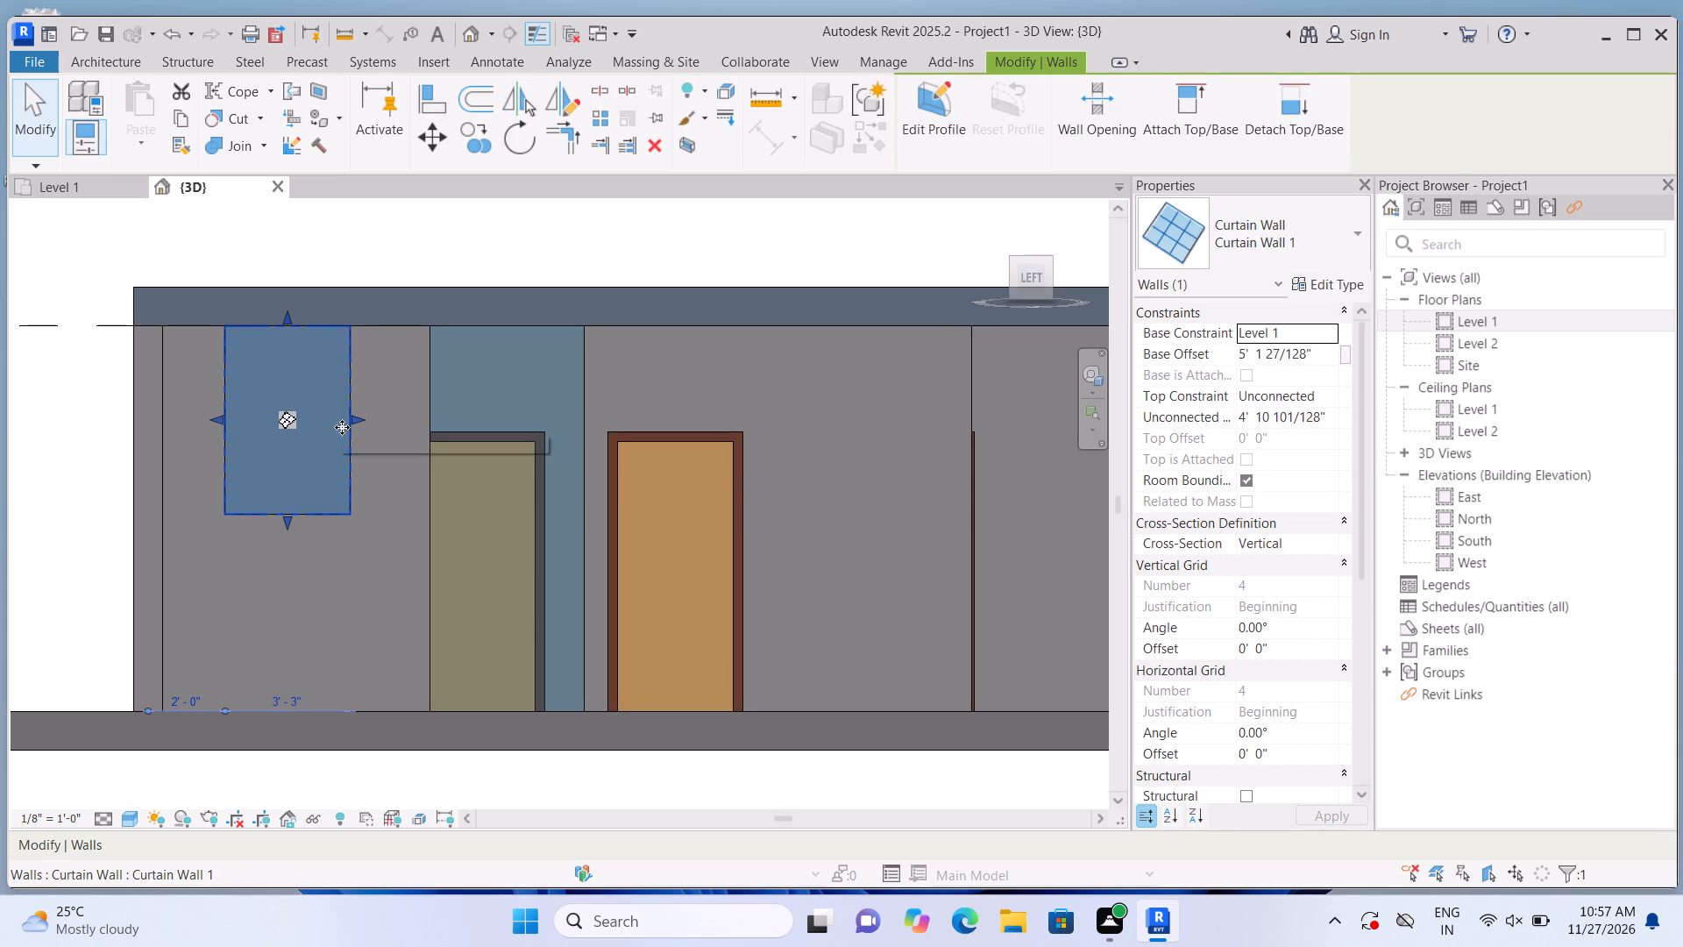
left_click_drag(358, 417, 371, 417)
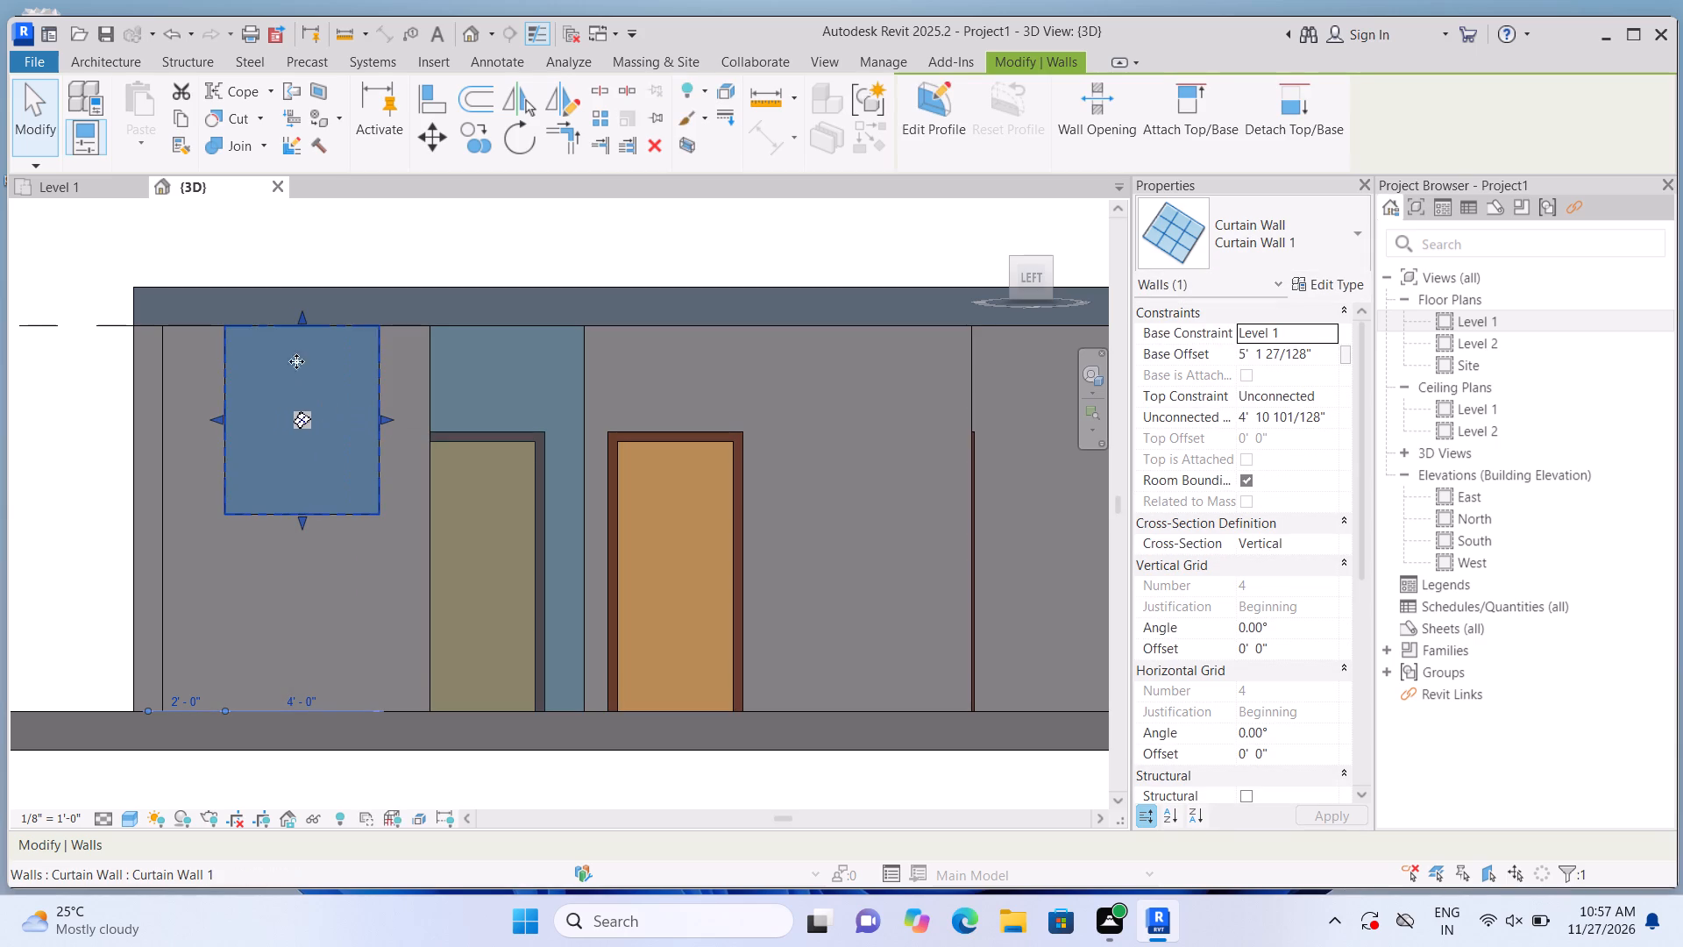
Shape the northern curtain wall segment into a window by lowering its top edge below the roof and extending its base edge downward.
left_click_drag(304, 315, 316, 363)
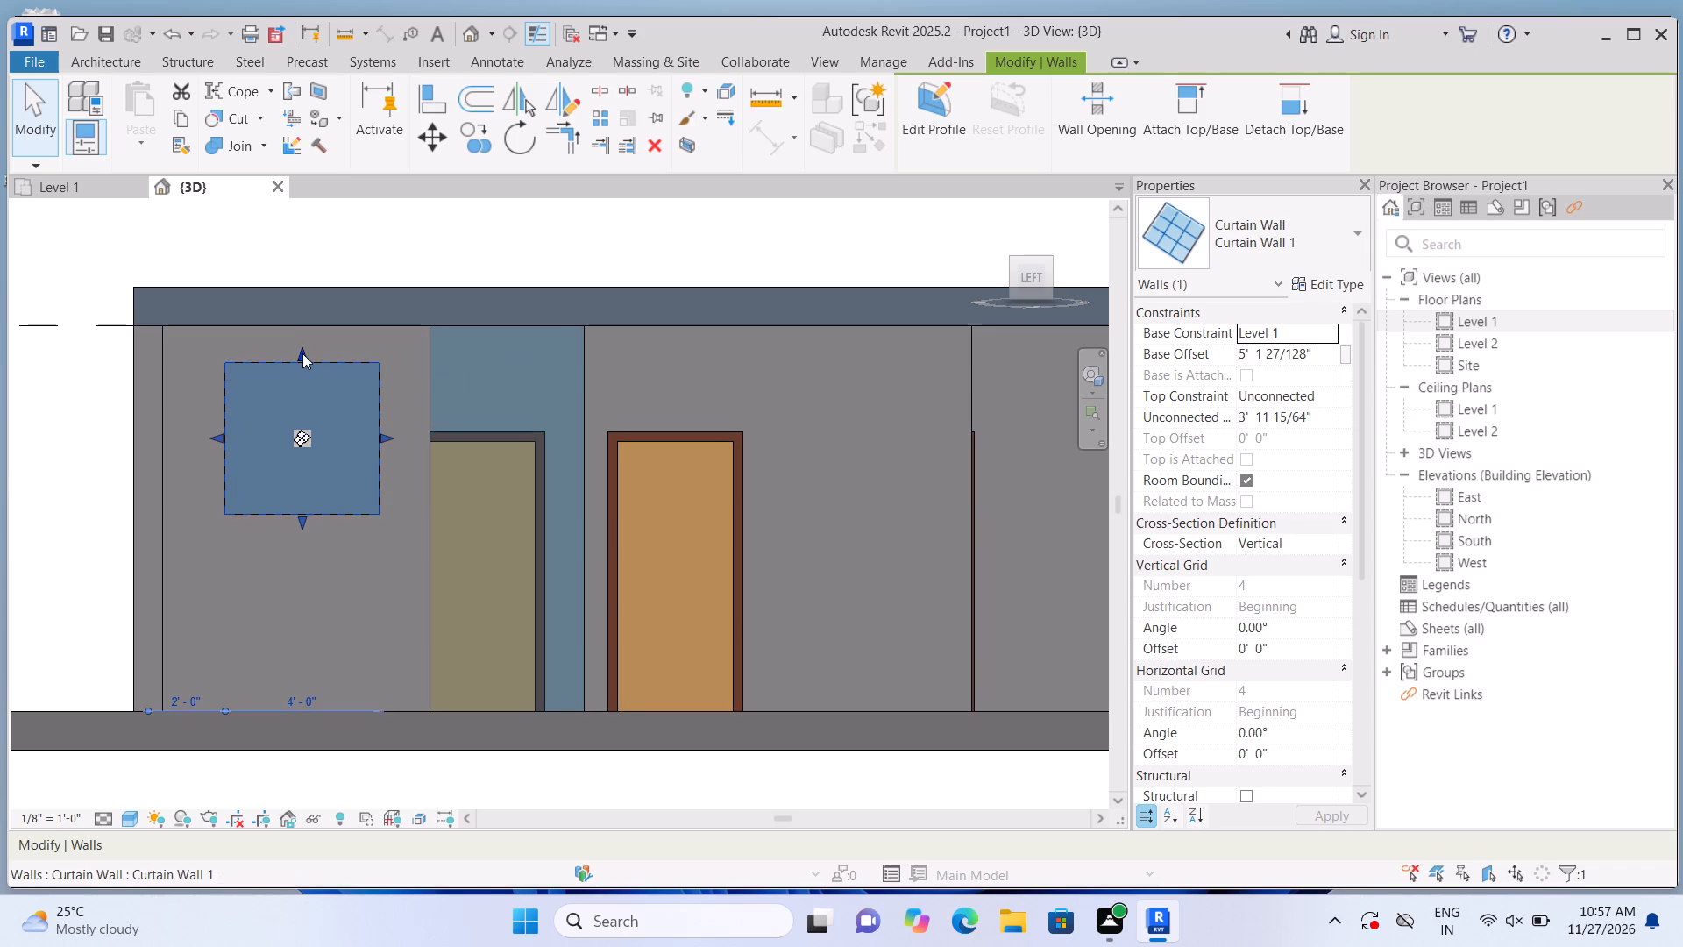
left_click_drag(302, 353, 309, 402)
left_click_drag(302, 514, 319, 572)
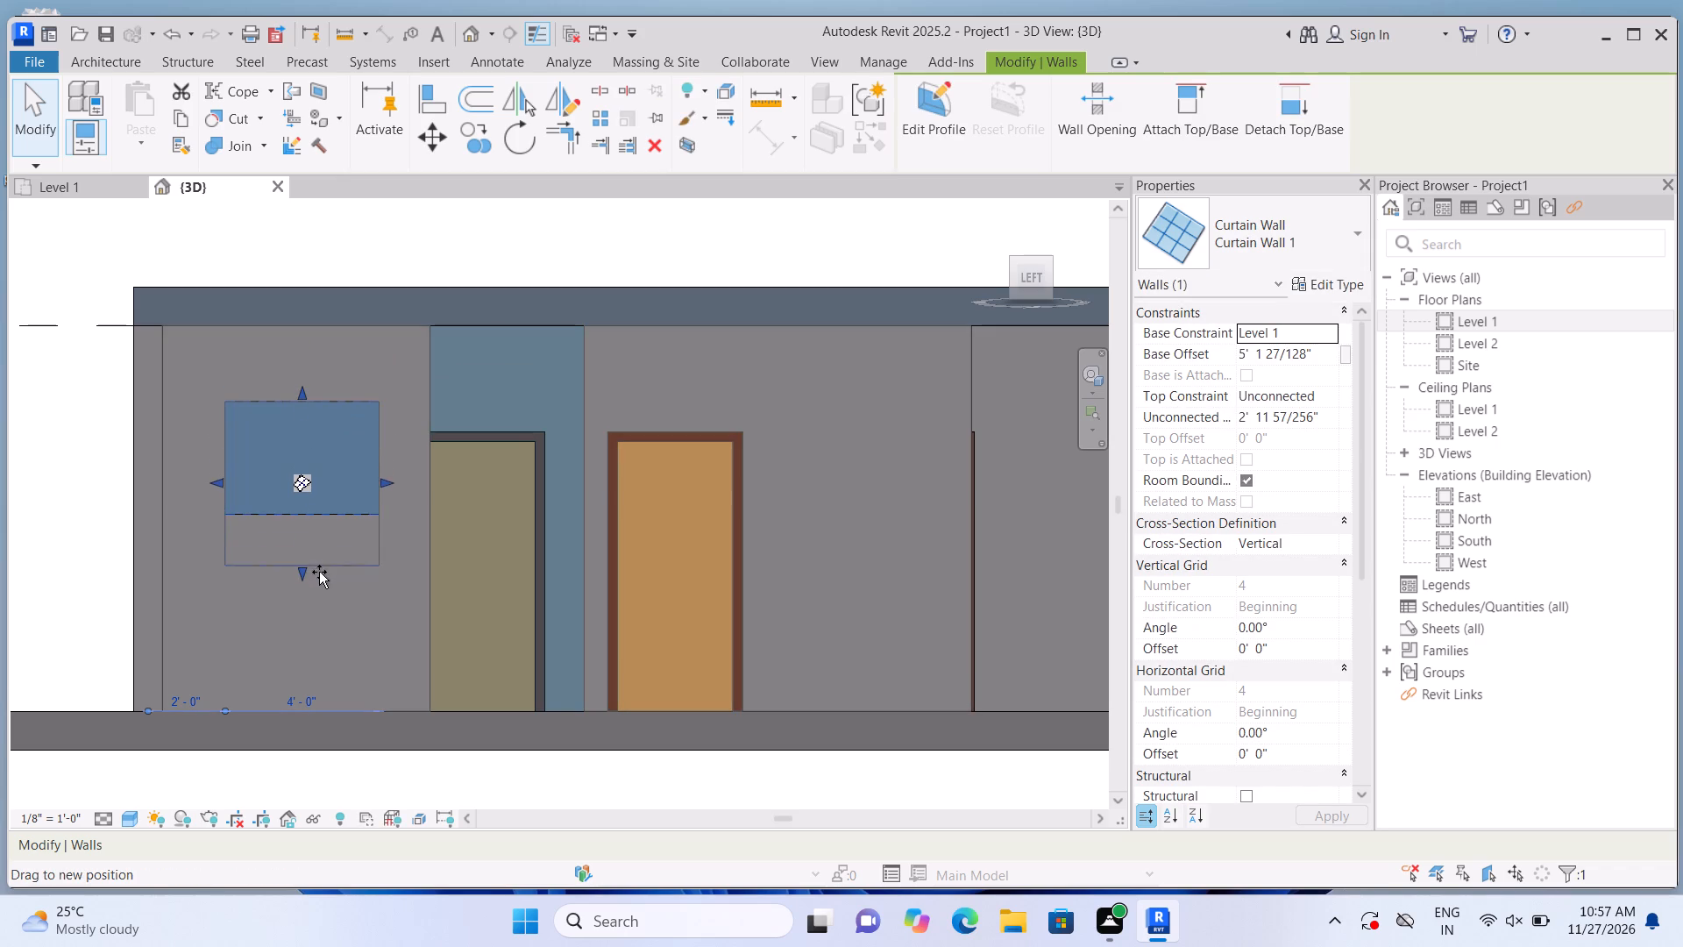
left_click_drag(319, 572, 319, 582)
left_click(67, 571)
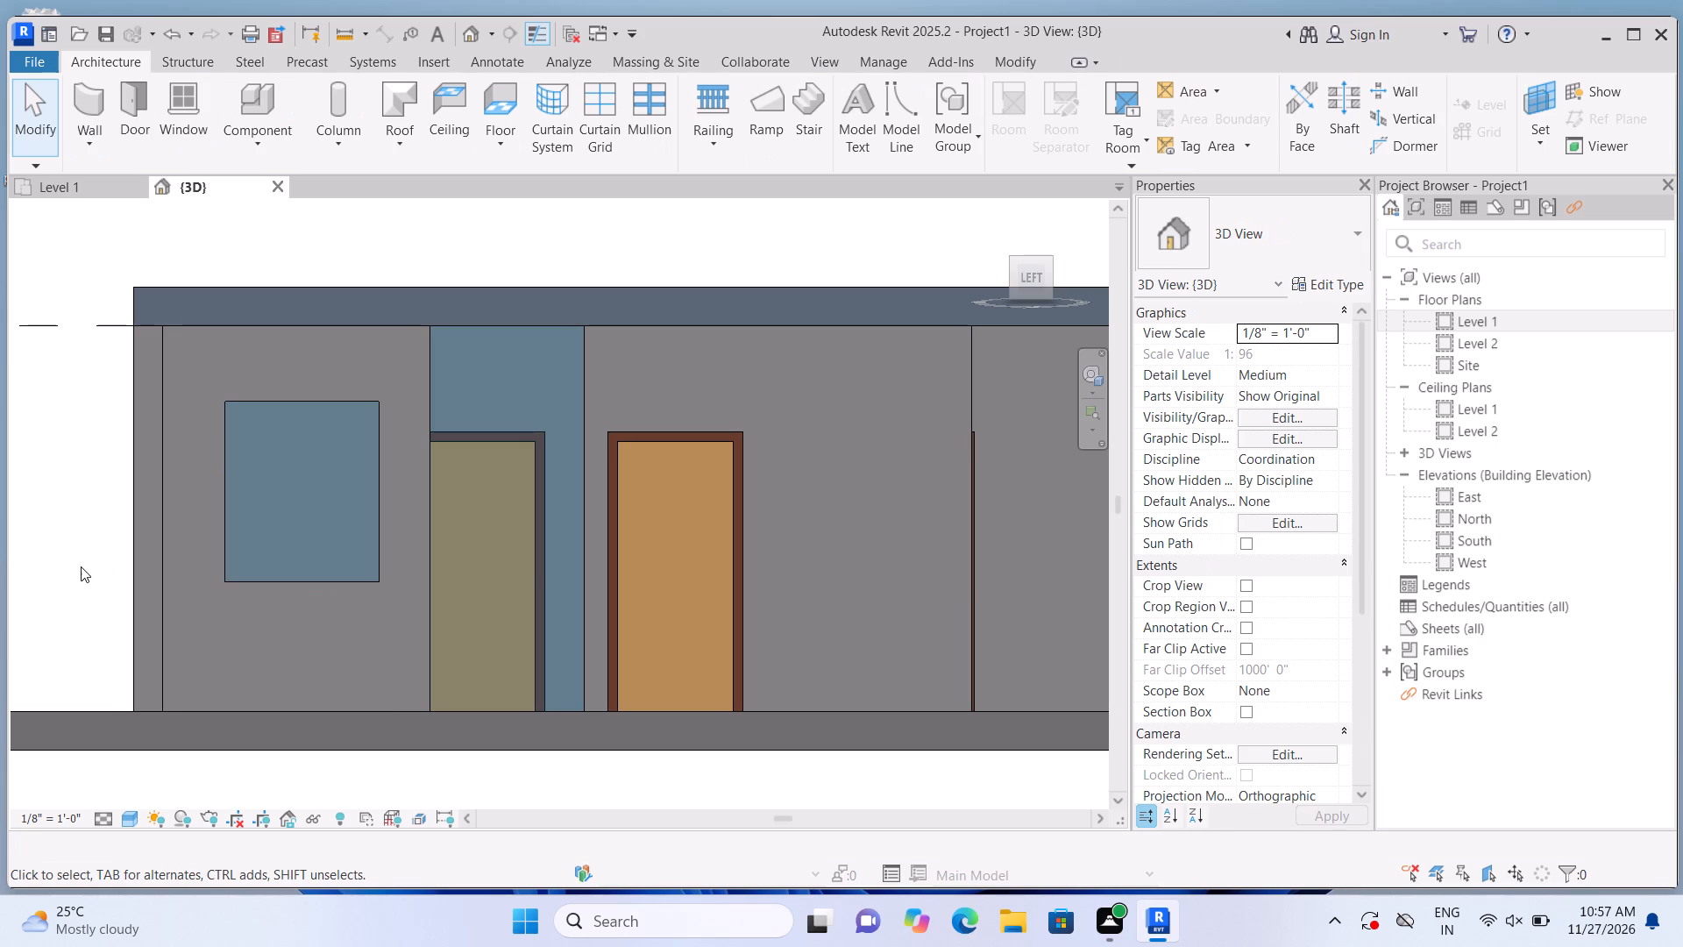
left_click(246, 515)
left_click_drag(304, 584, 309, 609)
Select the 36" x 84" Single-Flush door beside the full-height curtain wall segment on the west side.
left_click(731, 694)
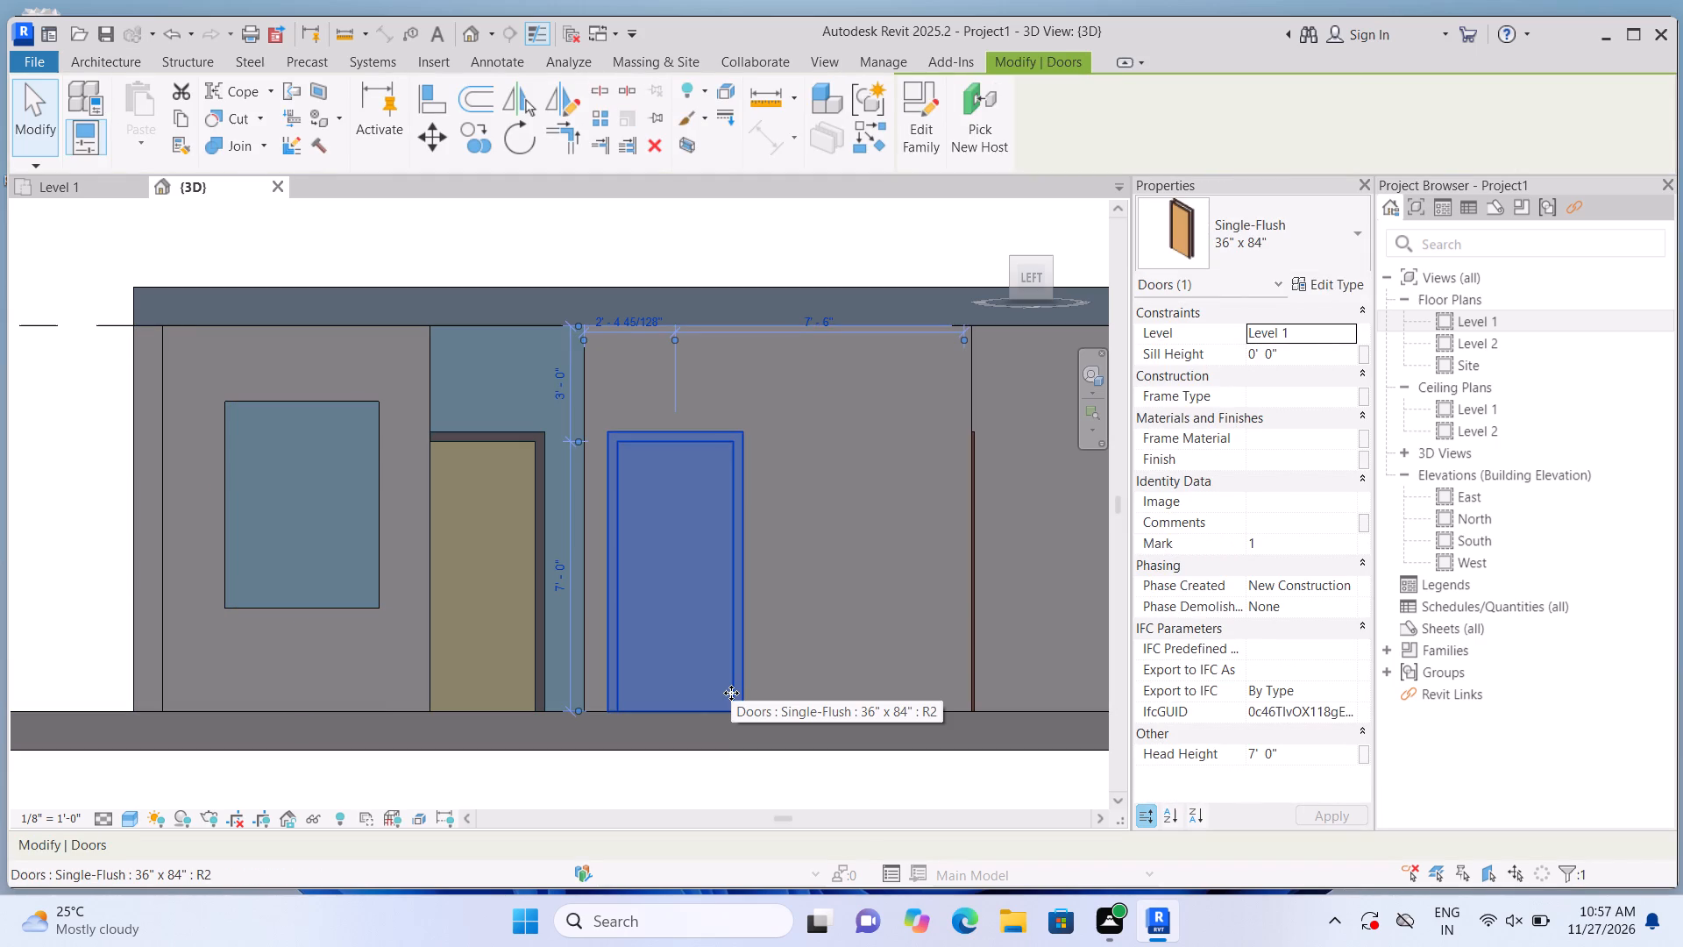
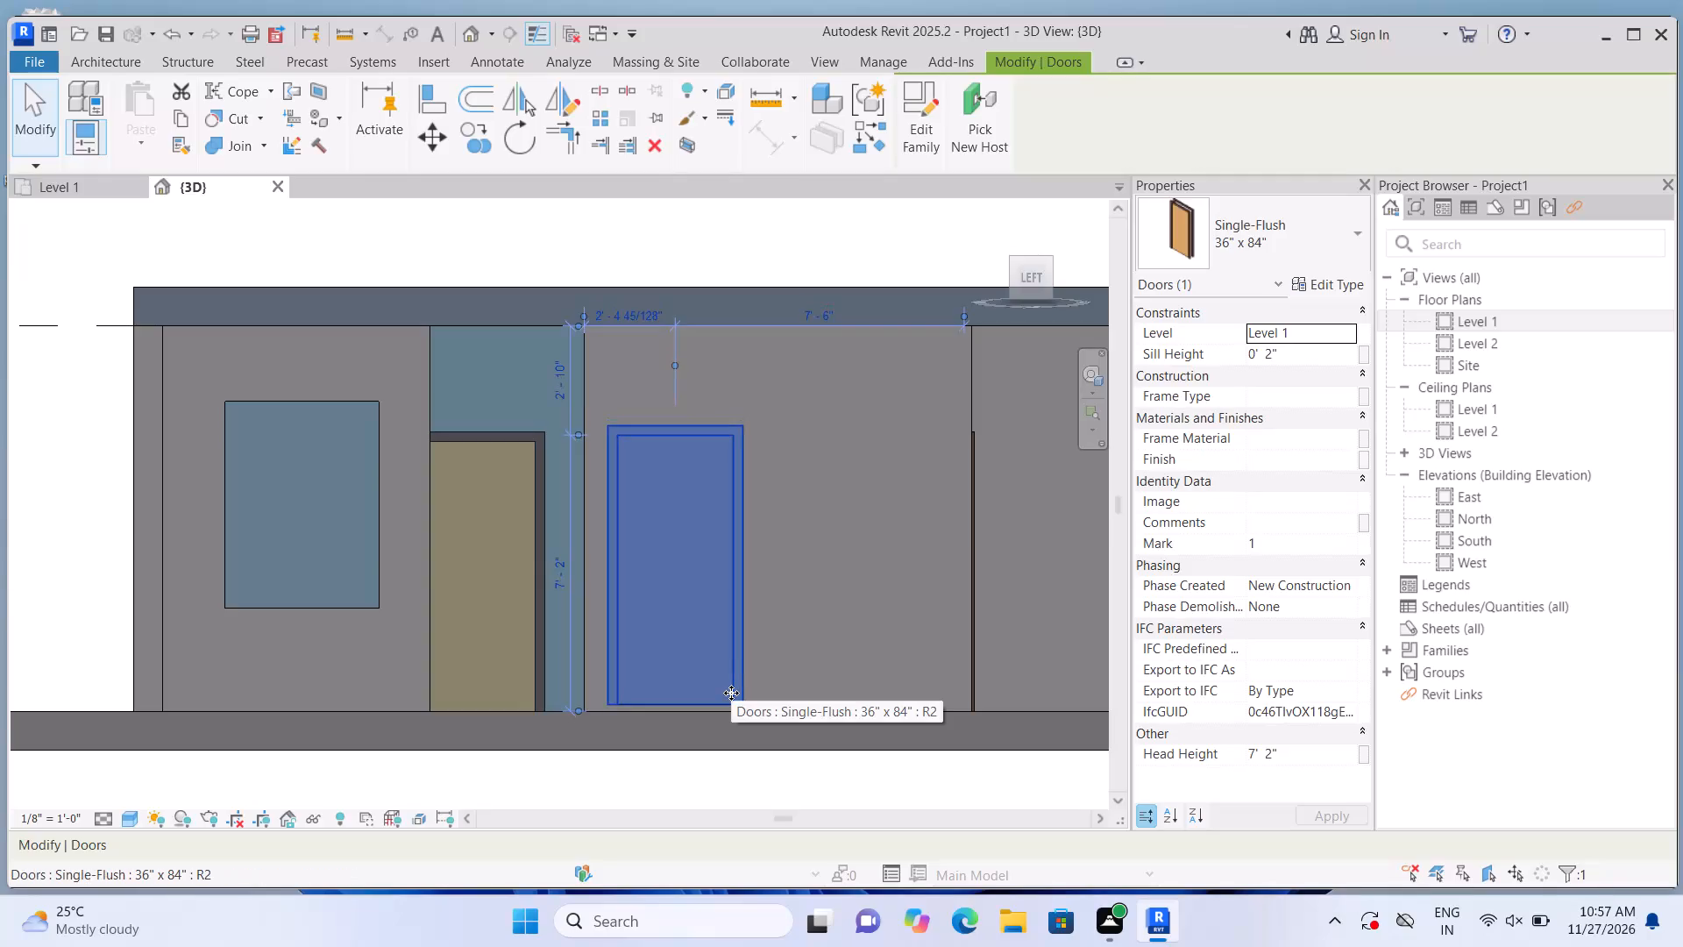
Lower the top edge of the northern curtain wall window to make it about 4'-10" high.
key("Escape")
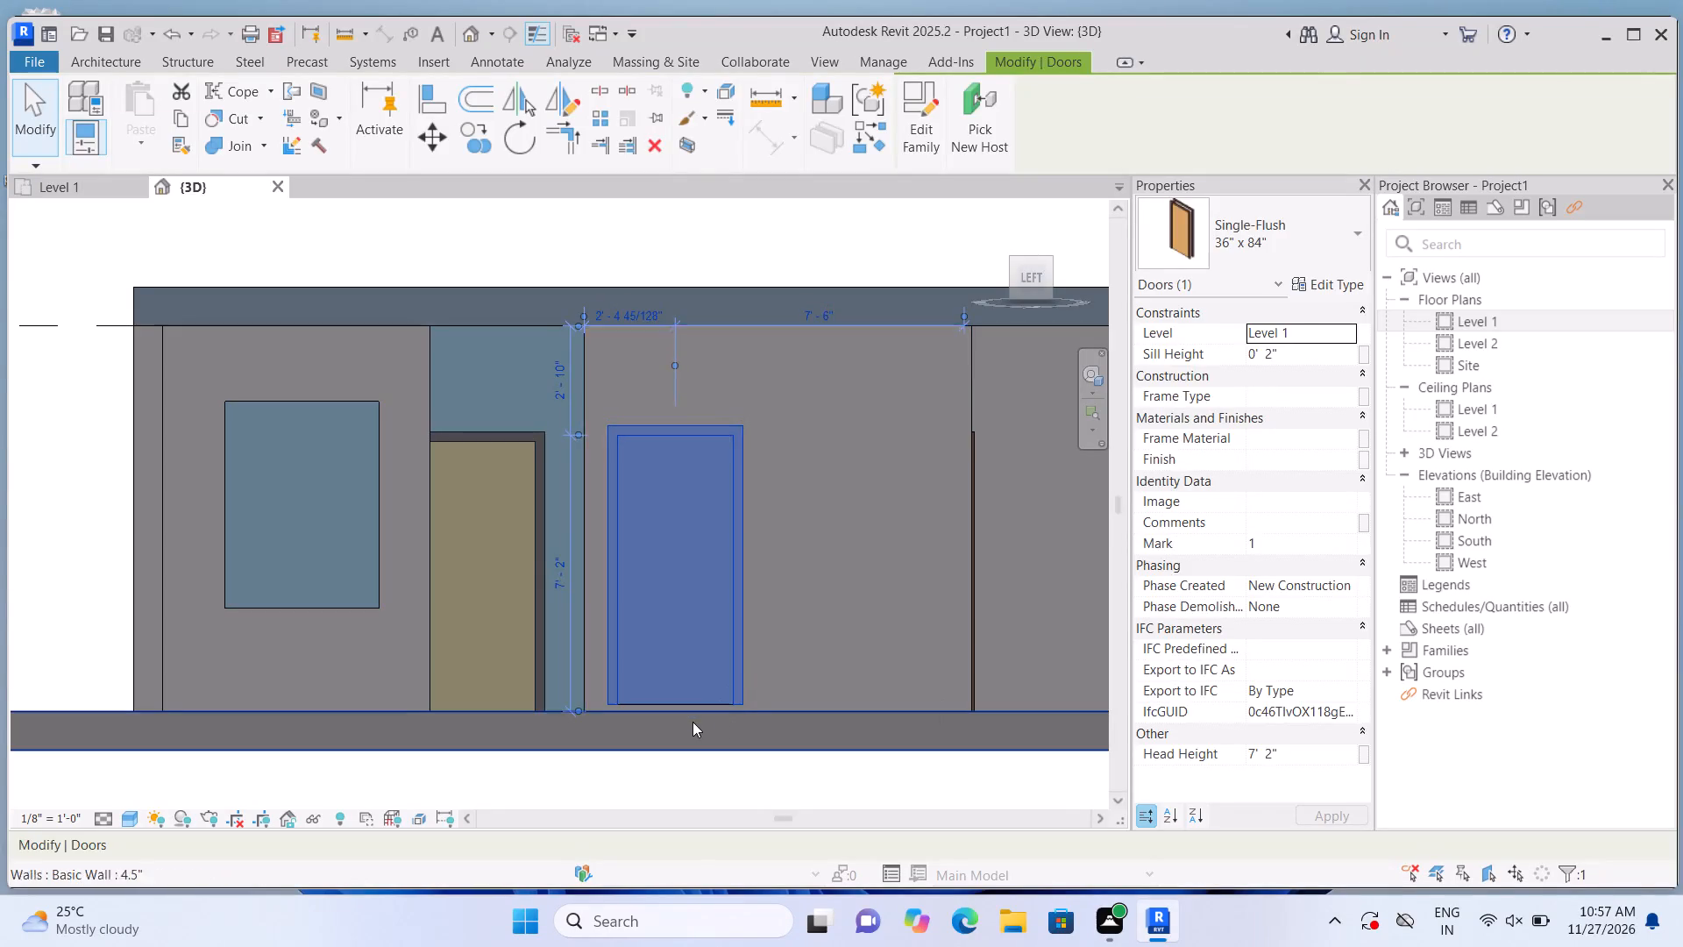
left_click(384, 435)
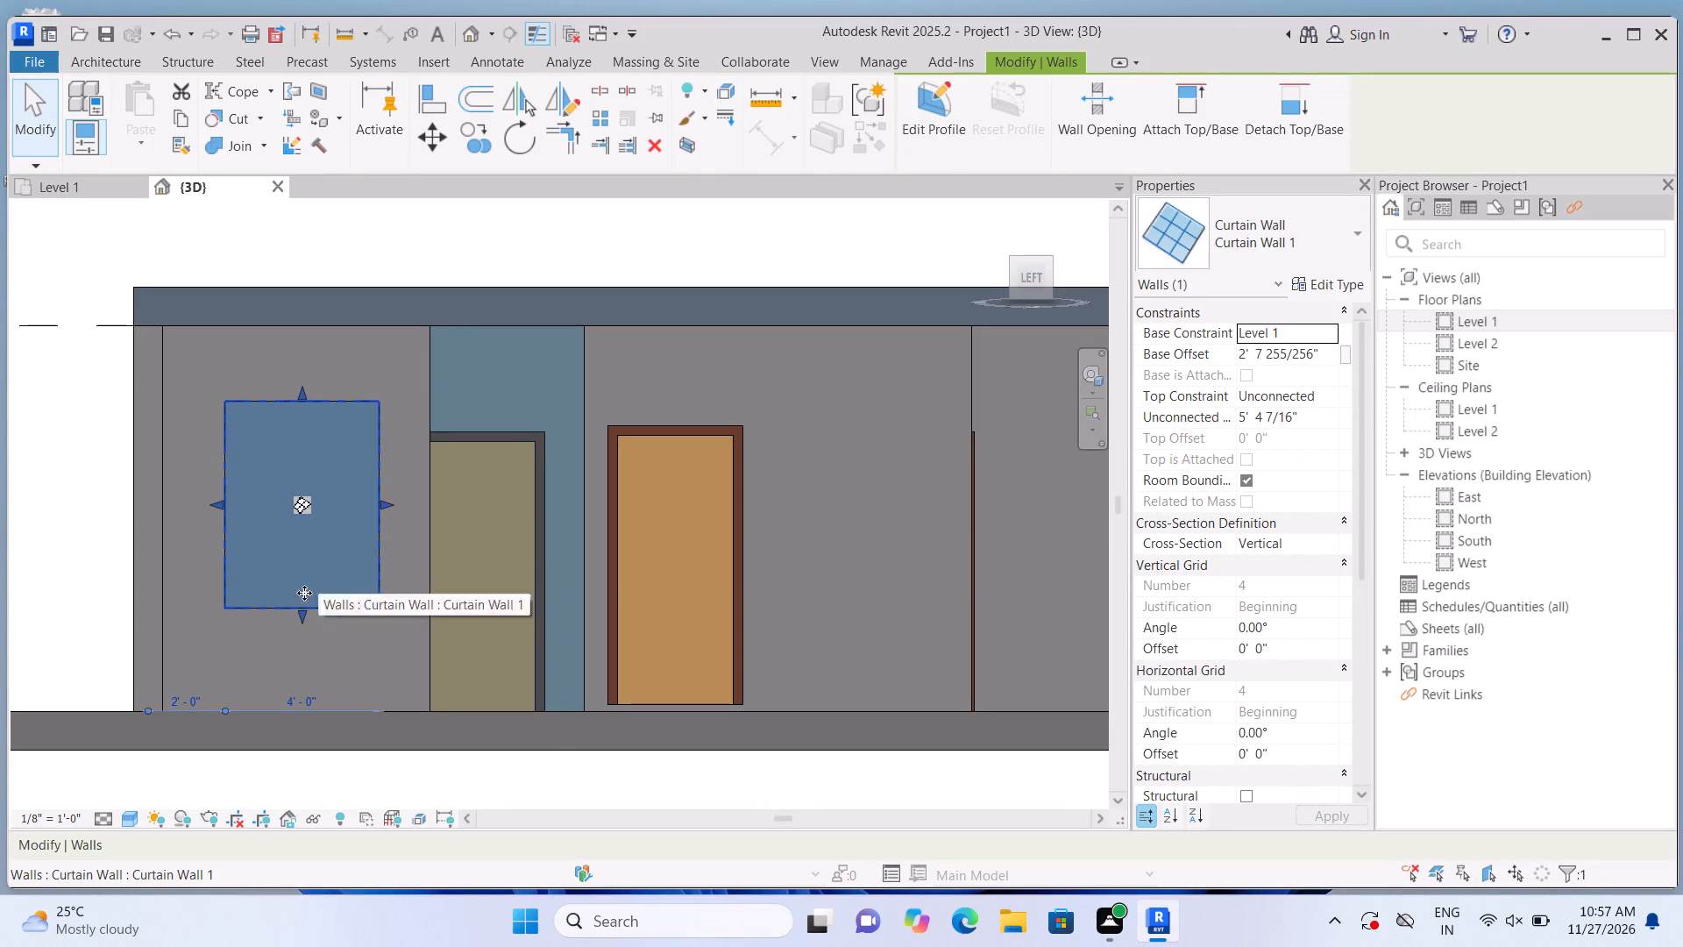
left_click_drag(300, 388, 305, 421)
Lower the top edge of the full-height curtain wall segment beside the west door to a height of about 7'-6".
left_click(485, 401)
left_click_drag(504, 313, 507, 342)
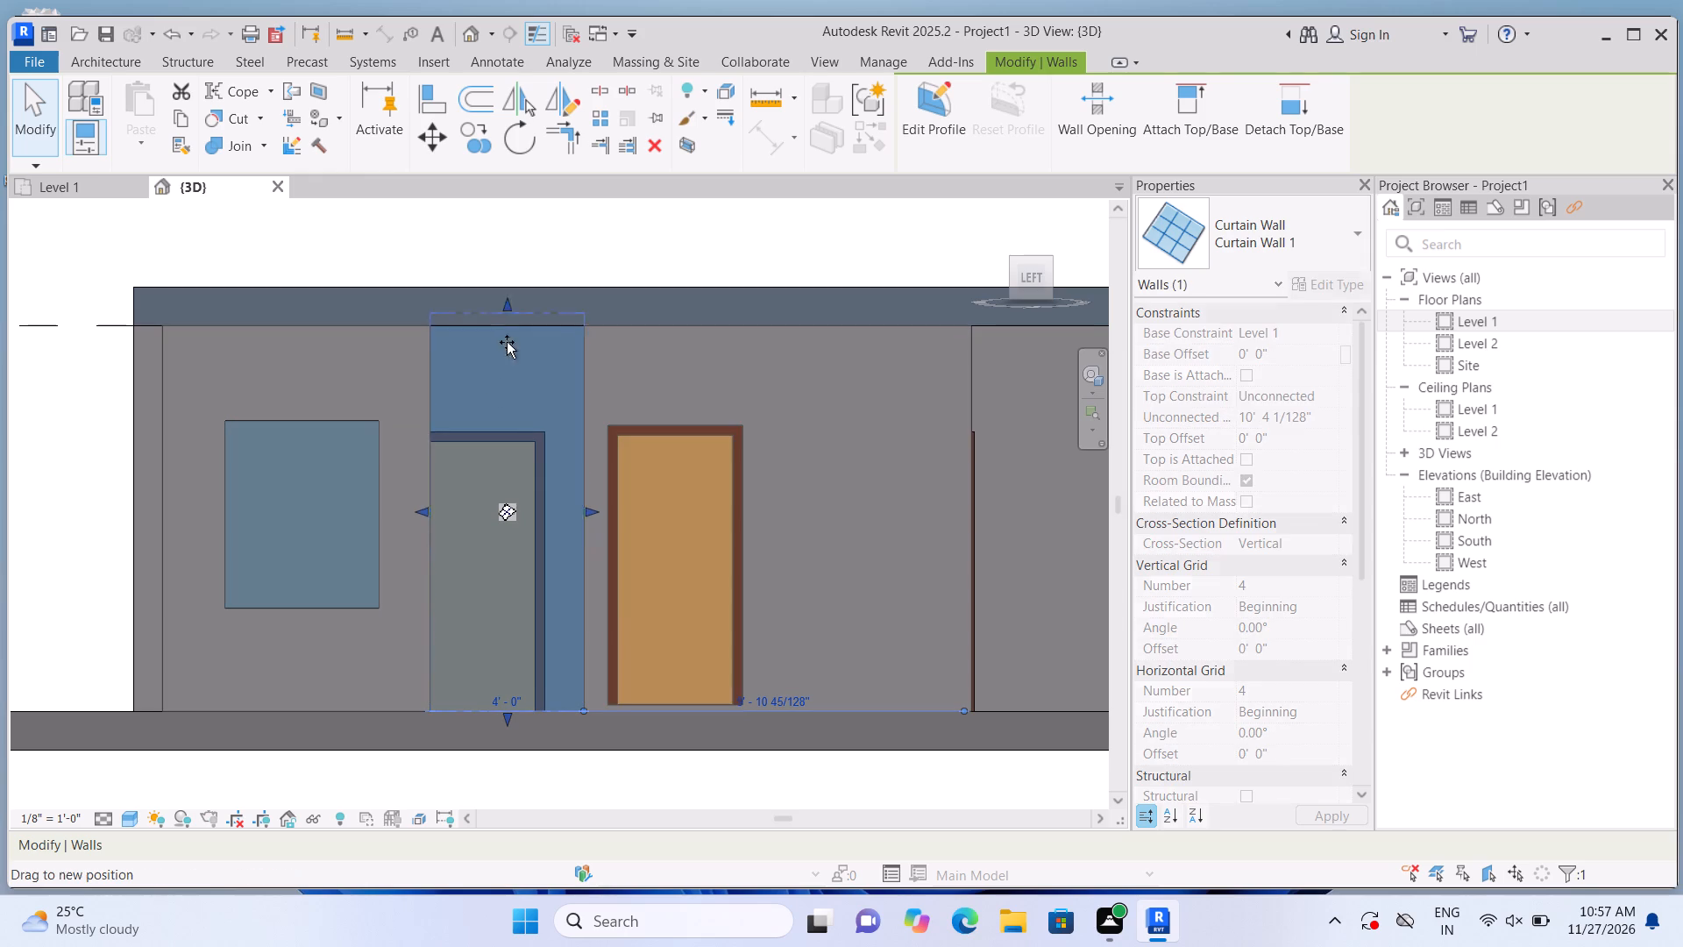
left_click_drag(507, 342, 514, 418)
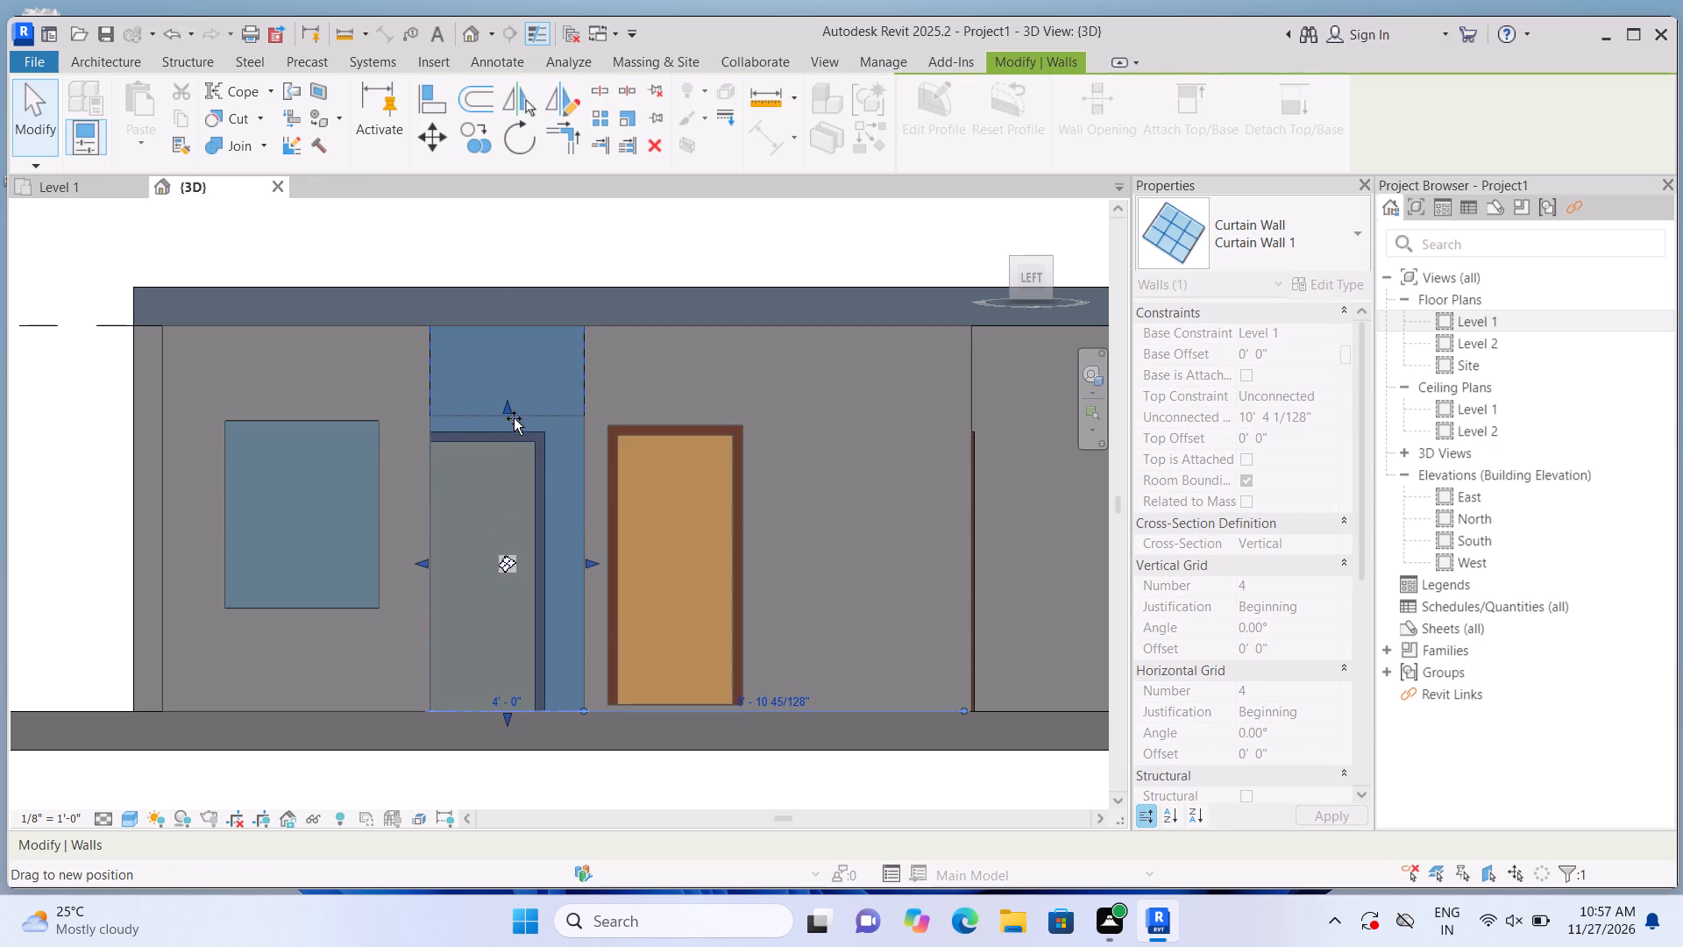
left_click_drag(514, 418, 515, 426)
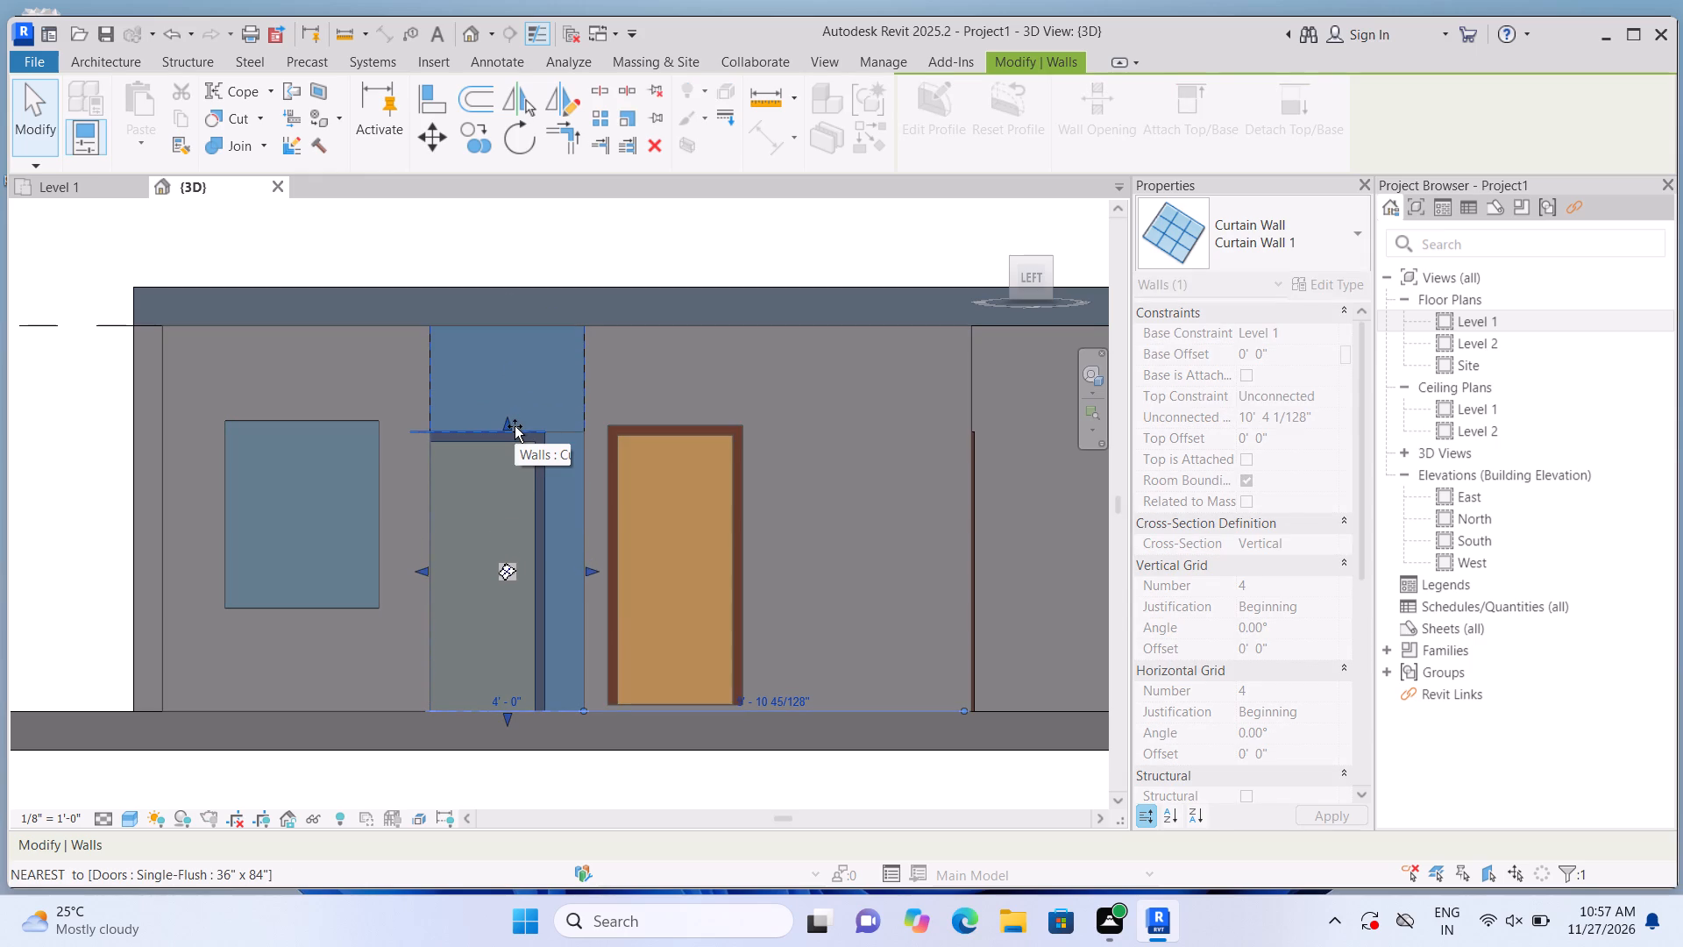
left_click_drag(515, 426, 517, 422)
Fine-tune the northern window's top edge to line up with the neighbouring curtain wall segment, about 4'-10 5/32" high.
left_click(304, 443)
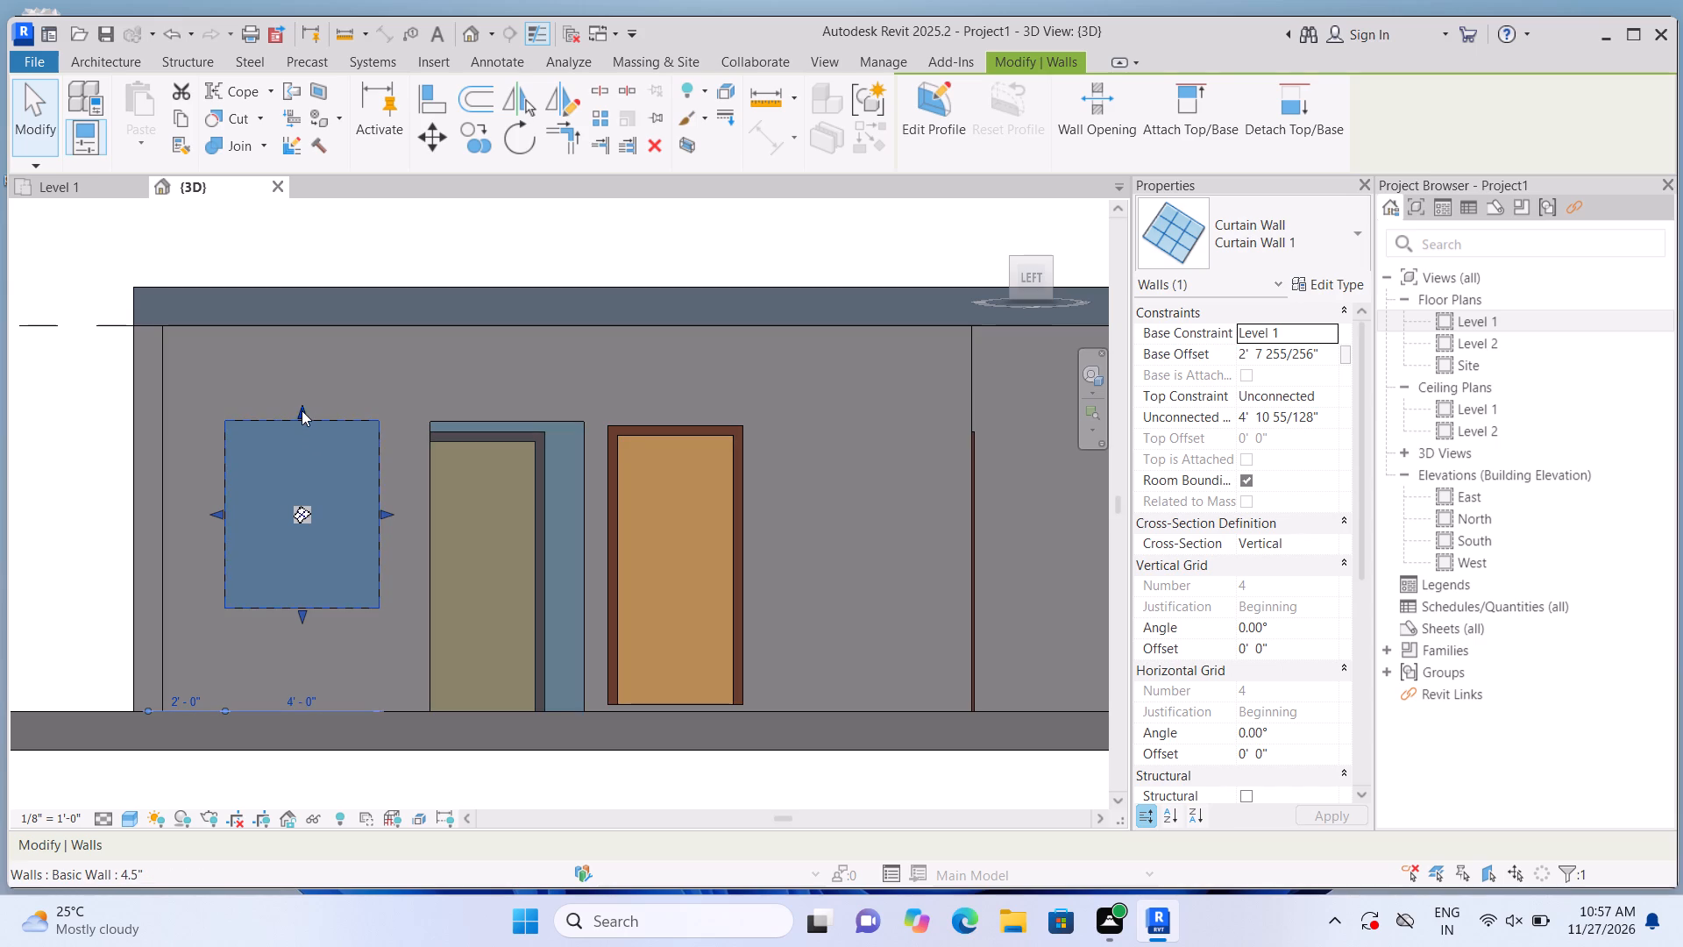
left_click_drag(300, 410, 302, 422)
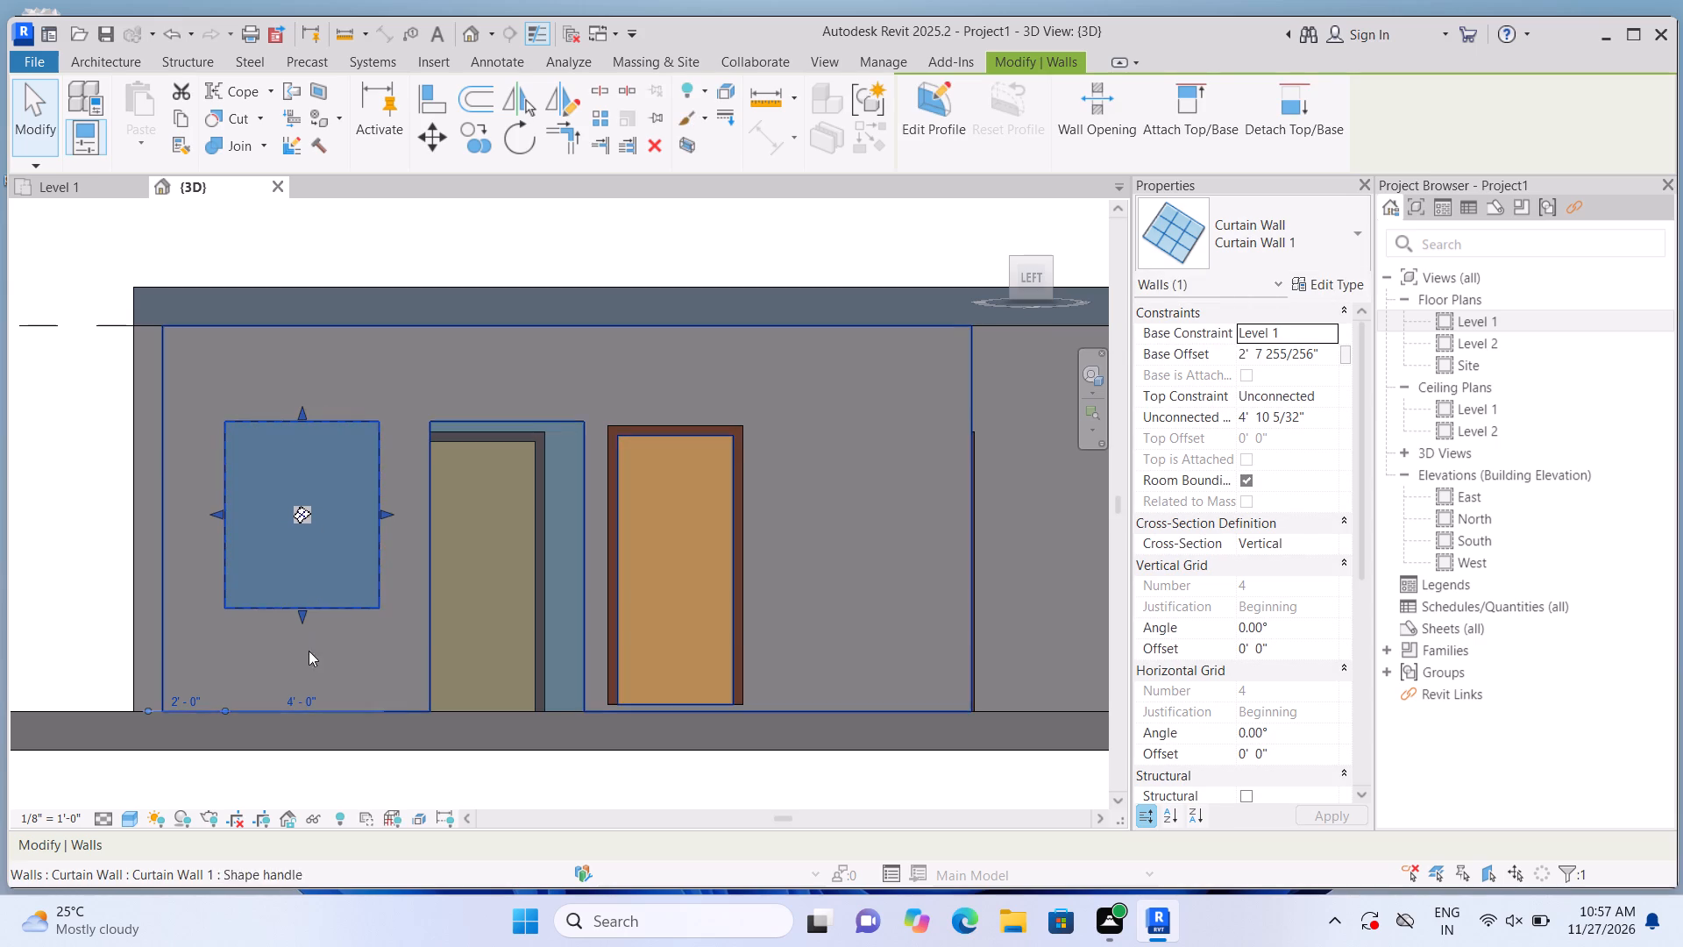
left_click(89, 624)
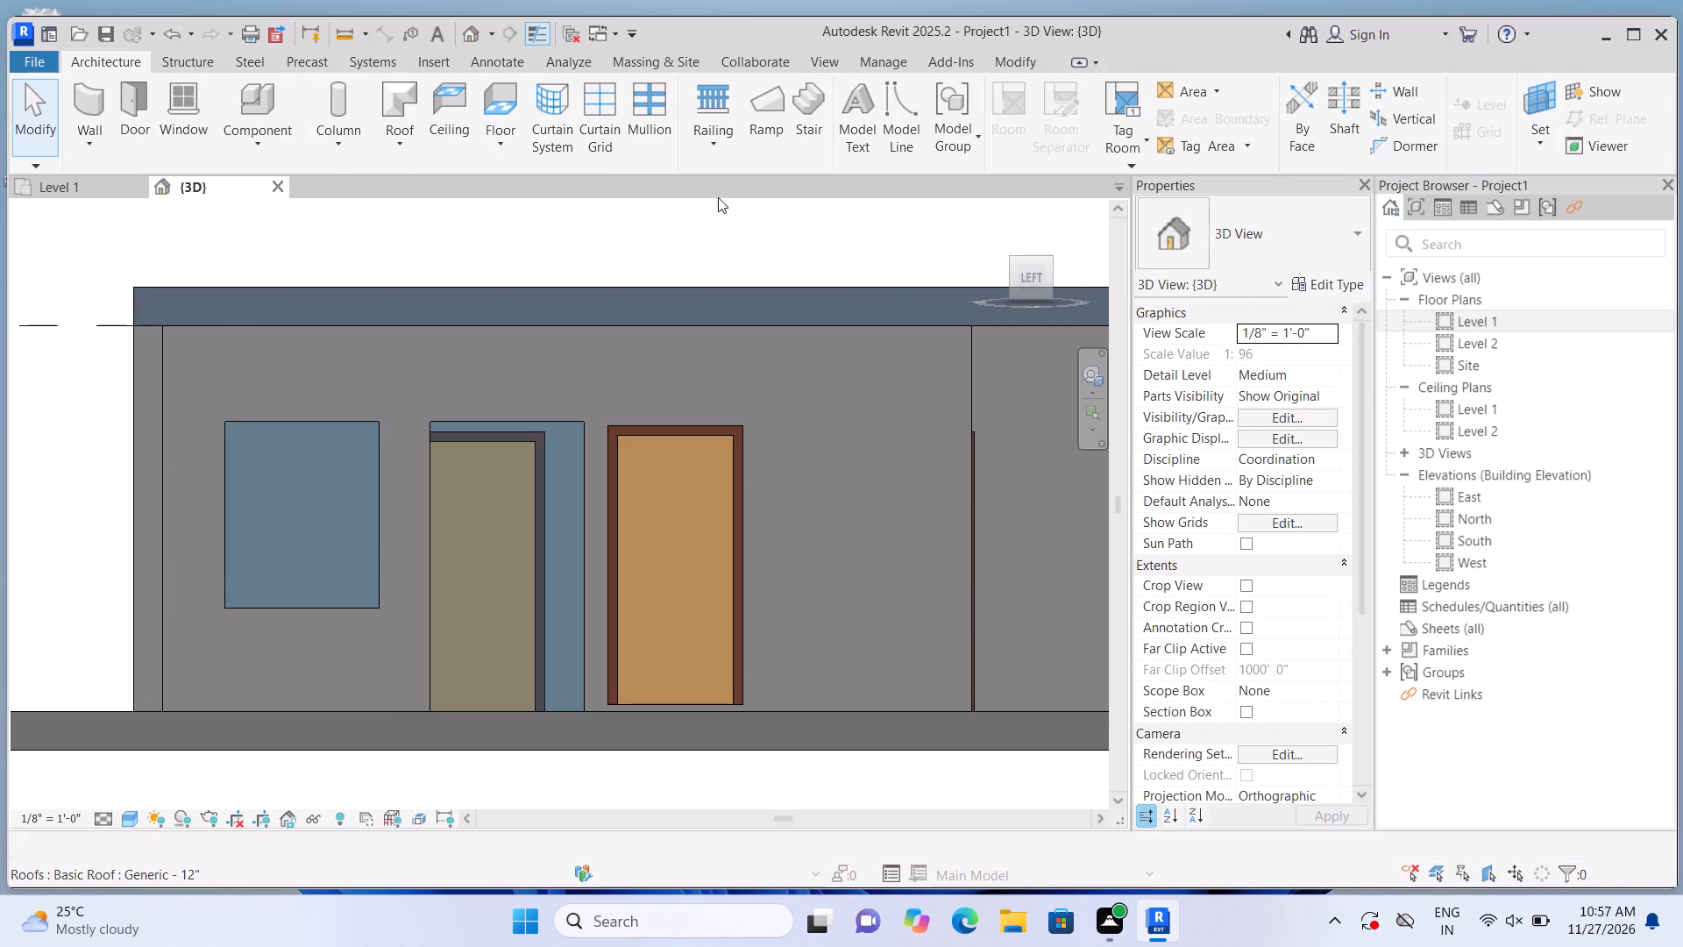
Add a vertical curtain grid line at the midpoint of the northern window, splitting it into two 2'-0" panels.
left_click(607, 140)
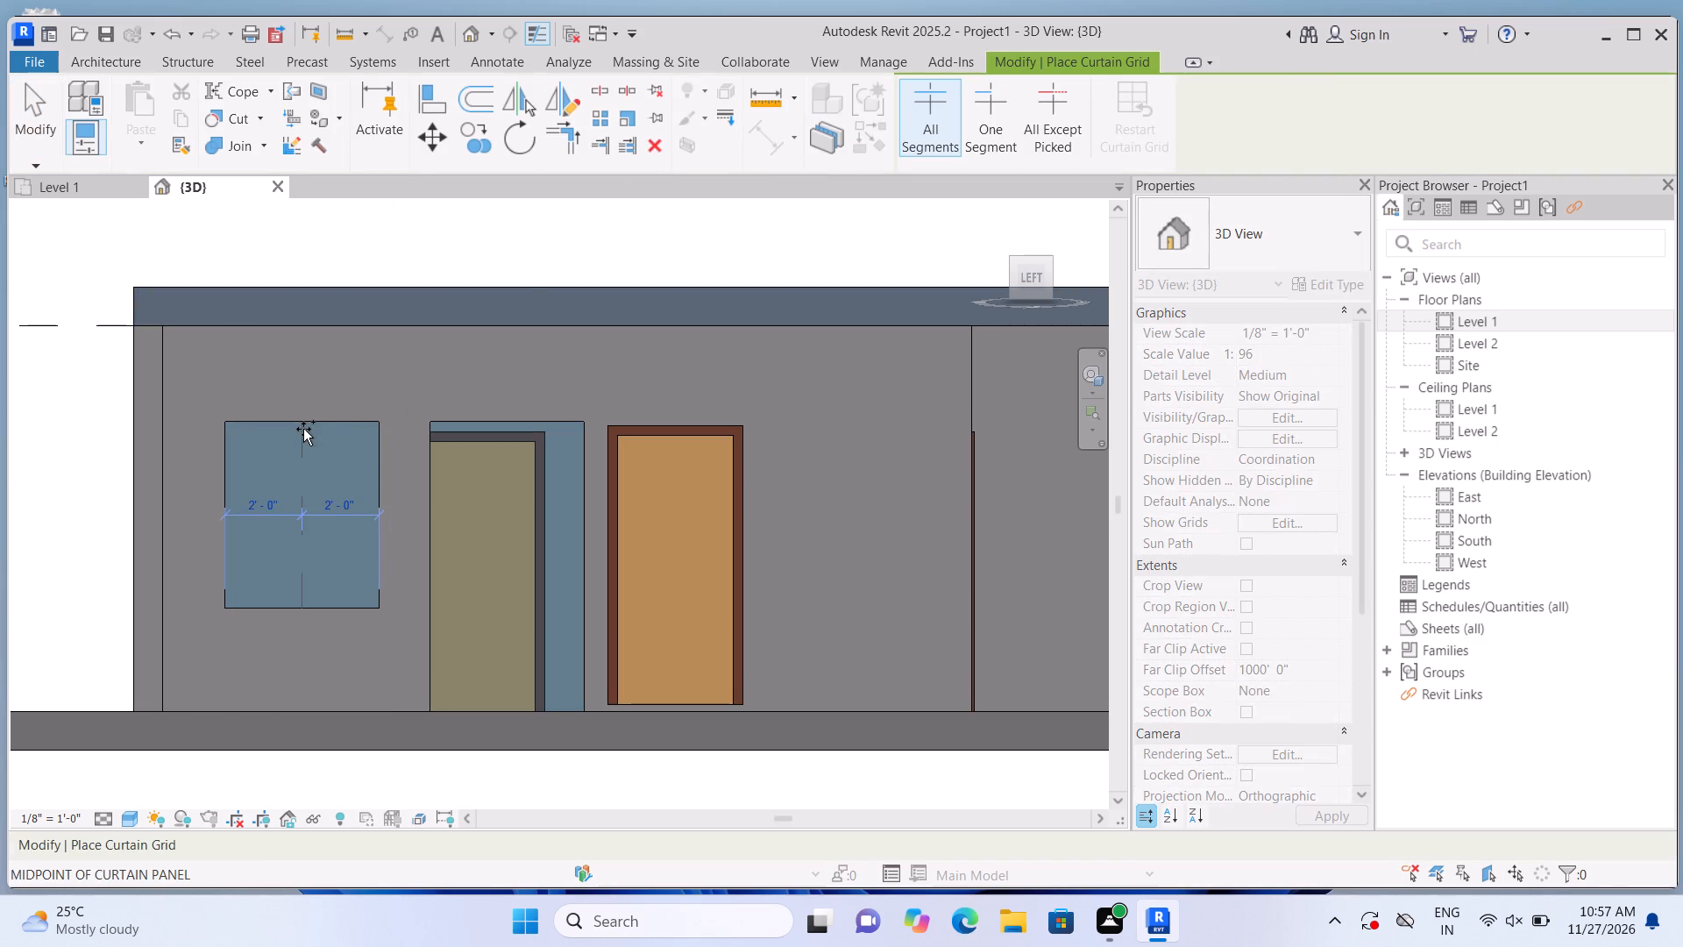
left_click(303, 429)
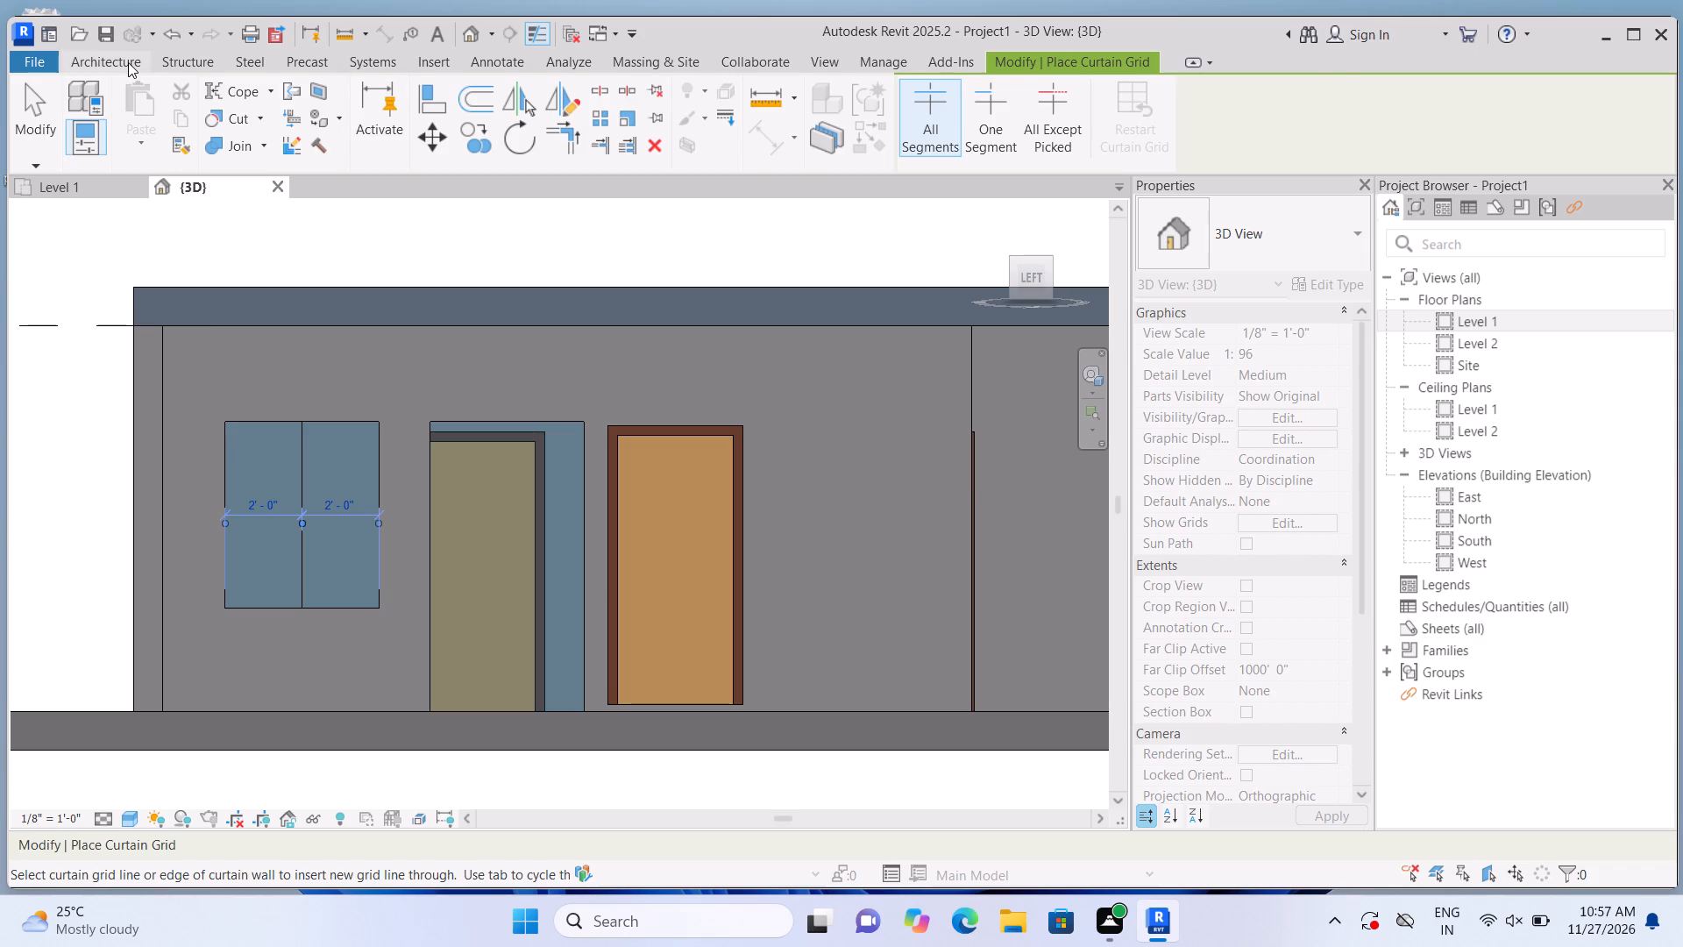
Place 2.5" x 5" rectangular mullions on the northern window's central grid line and all four outer edges.
left_click(128, 62)
left_click(642, 122)
left_click(293, 467)
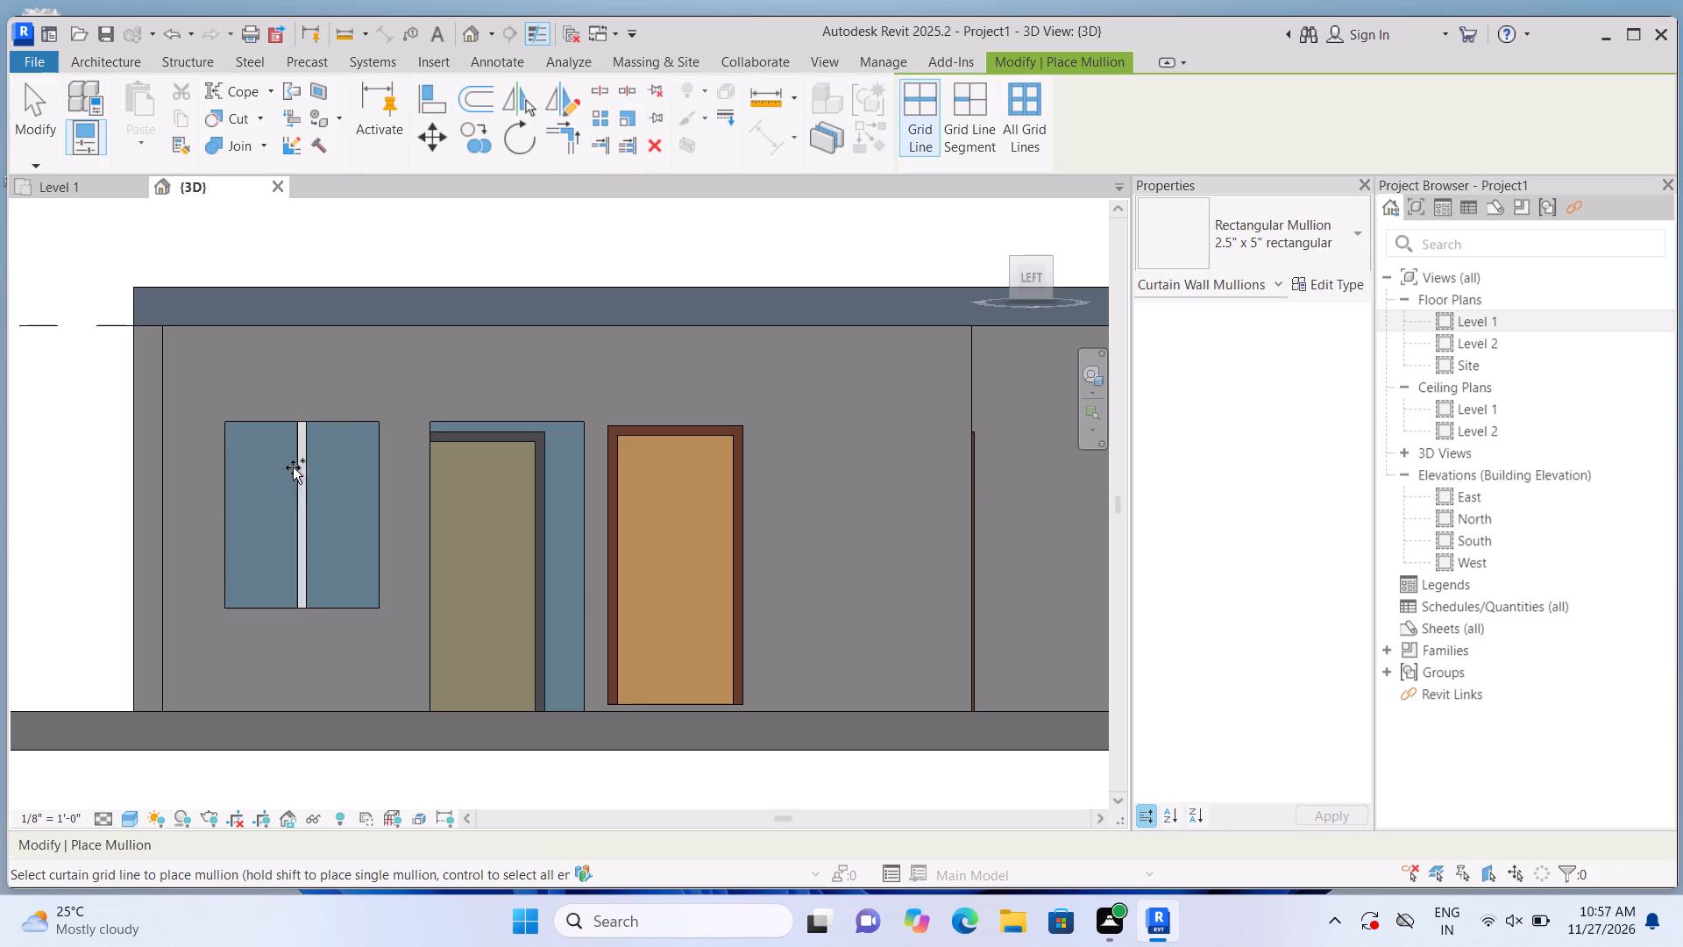
left_click(319, 427)
left_click(366, 504)
left_click(343, 604)
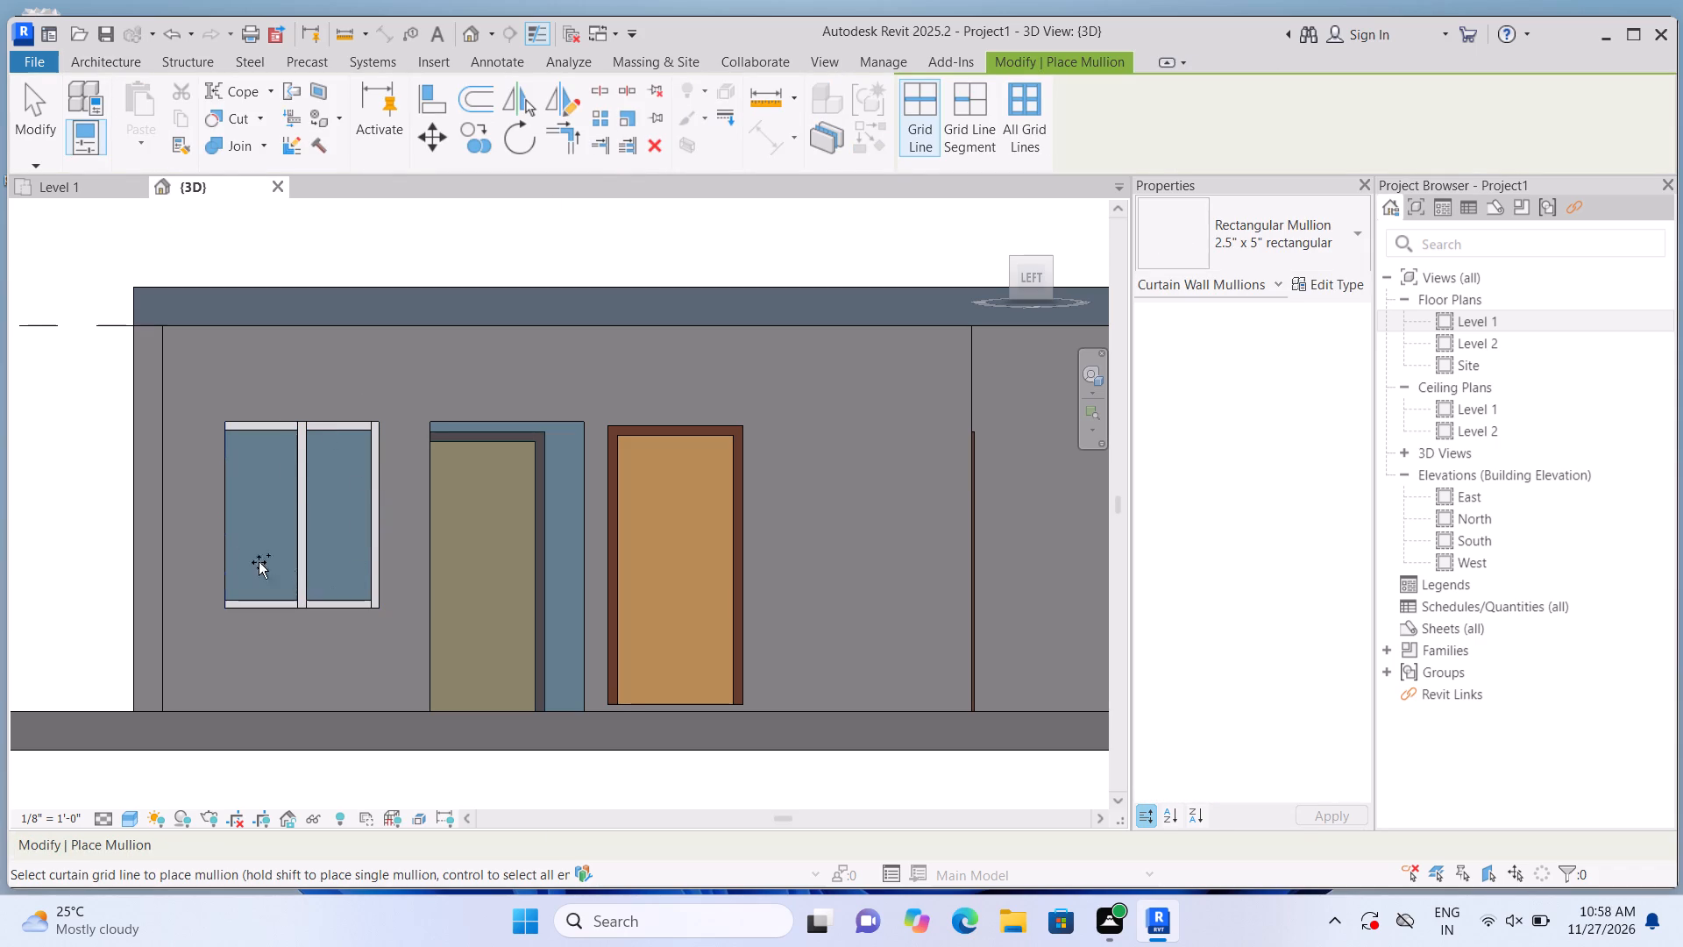
left_click(235, 543)
key("Escape")
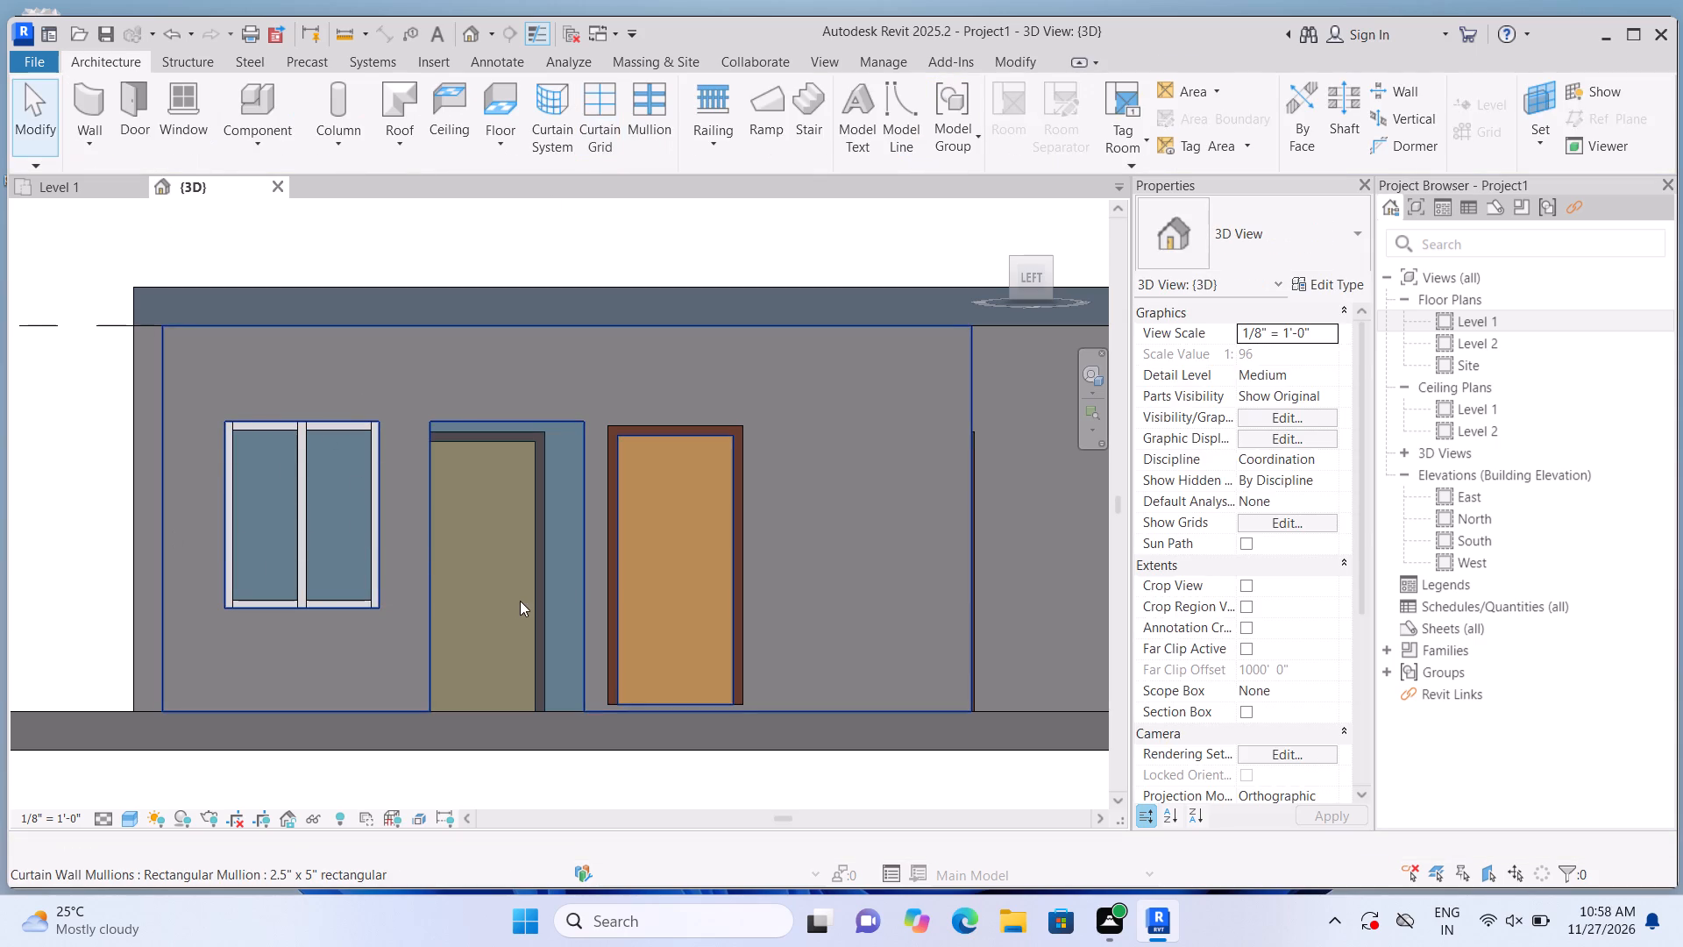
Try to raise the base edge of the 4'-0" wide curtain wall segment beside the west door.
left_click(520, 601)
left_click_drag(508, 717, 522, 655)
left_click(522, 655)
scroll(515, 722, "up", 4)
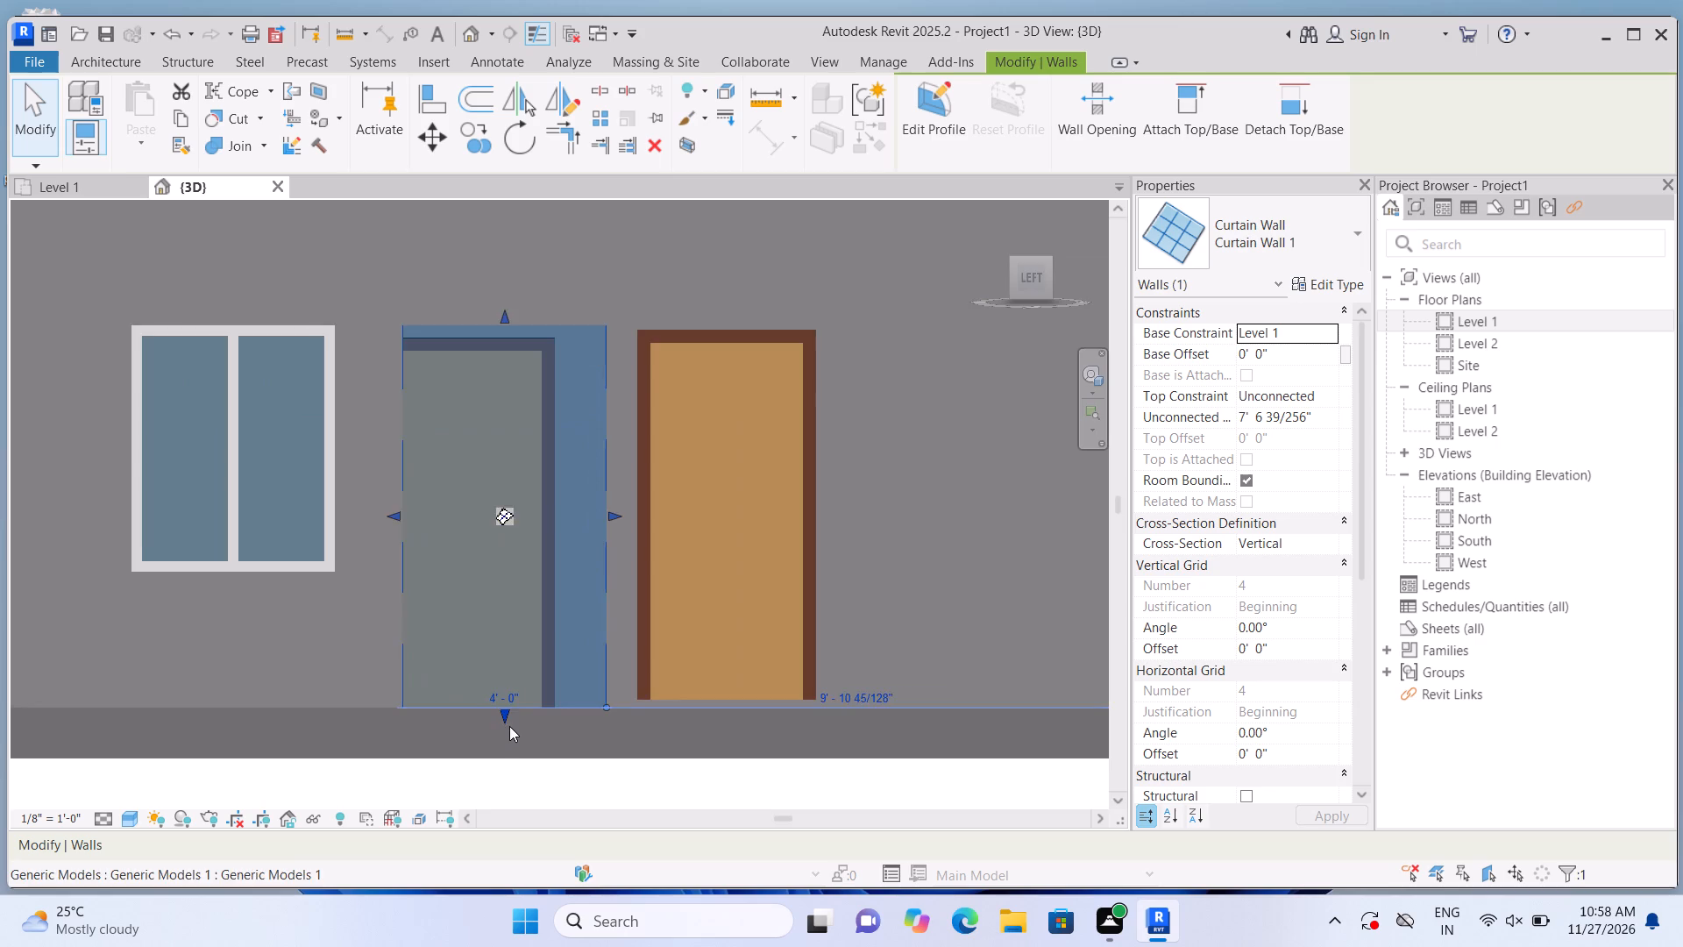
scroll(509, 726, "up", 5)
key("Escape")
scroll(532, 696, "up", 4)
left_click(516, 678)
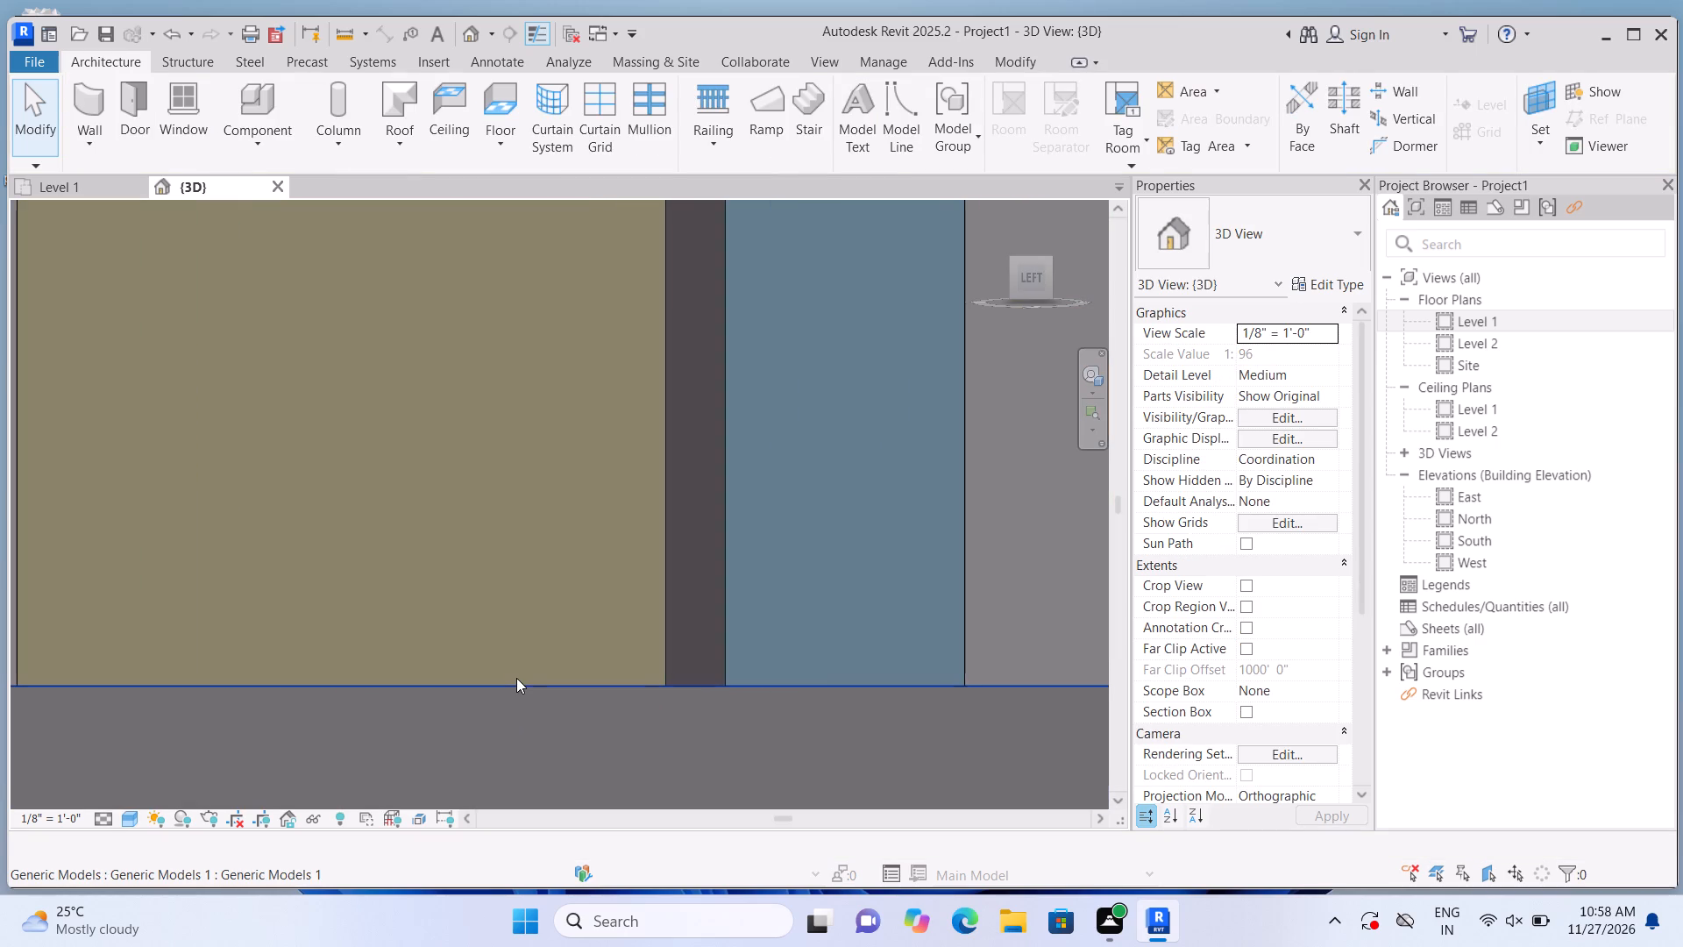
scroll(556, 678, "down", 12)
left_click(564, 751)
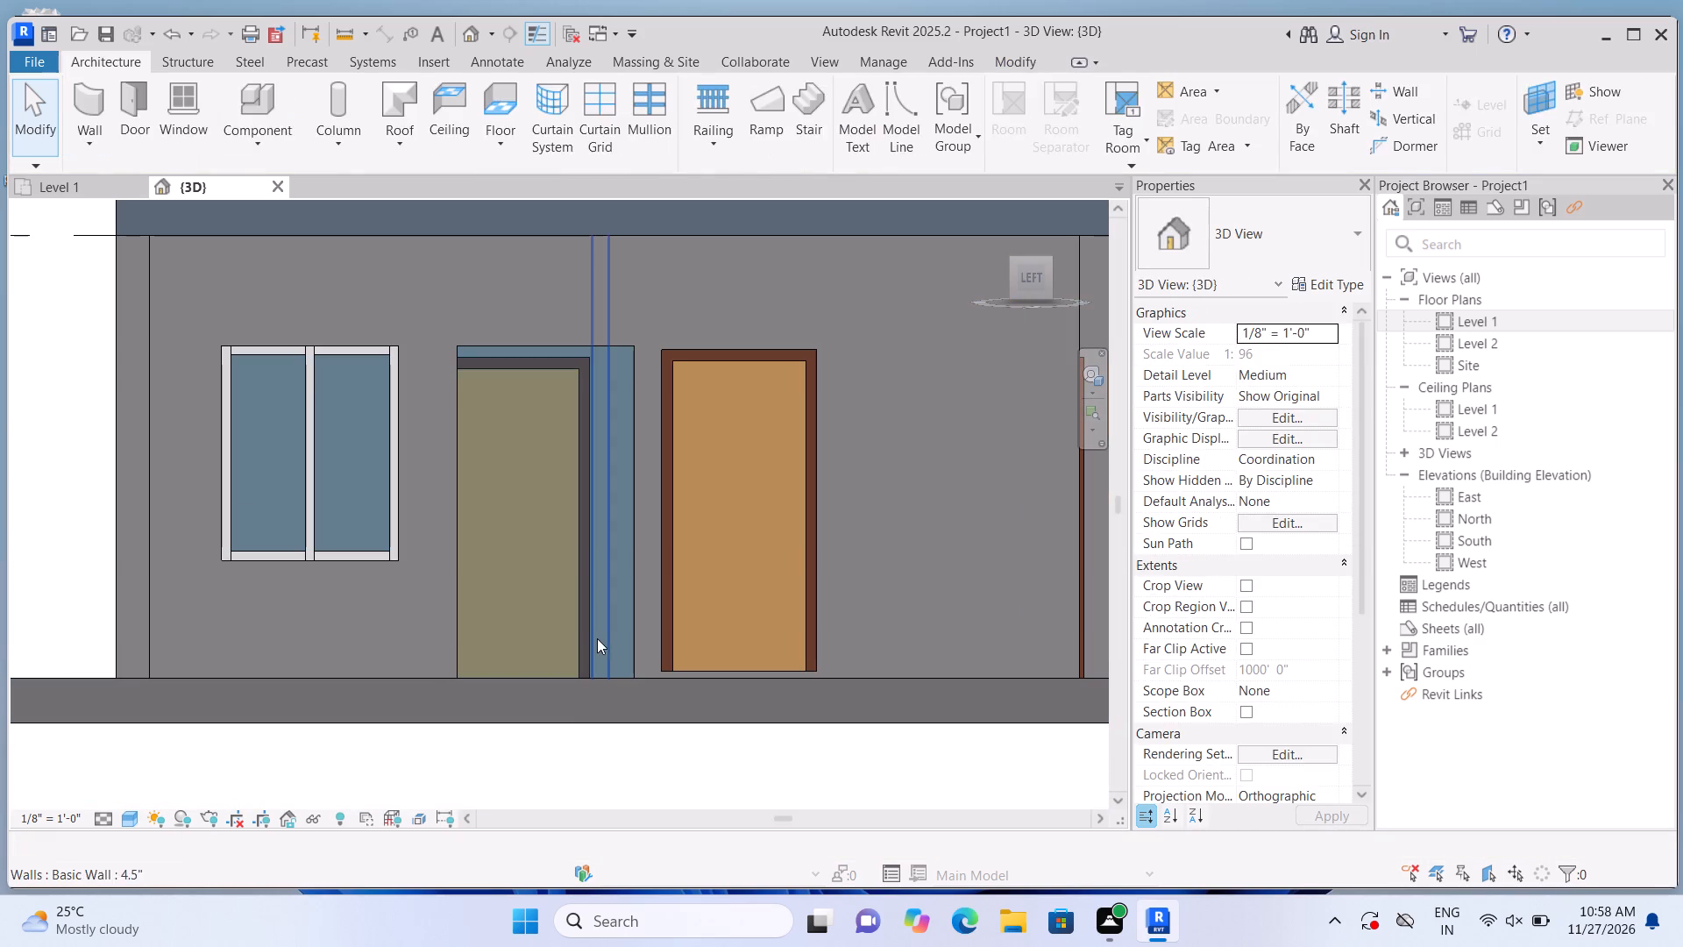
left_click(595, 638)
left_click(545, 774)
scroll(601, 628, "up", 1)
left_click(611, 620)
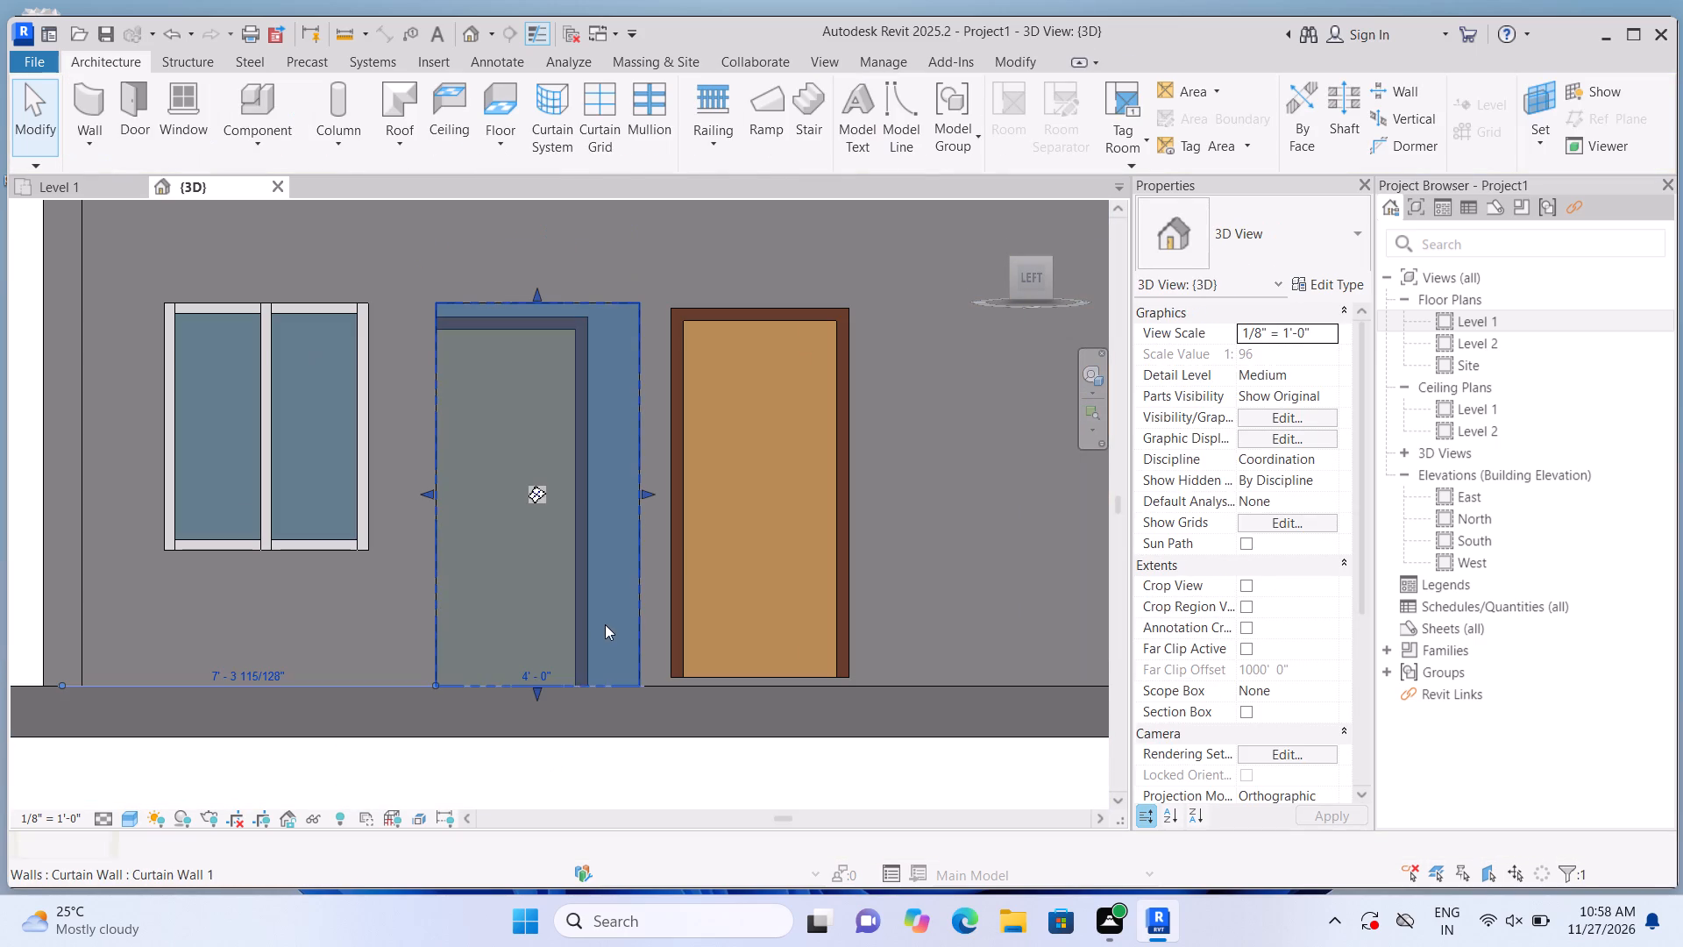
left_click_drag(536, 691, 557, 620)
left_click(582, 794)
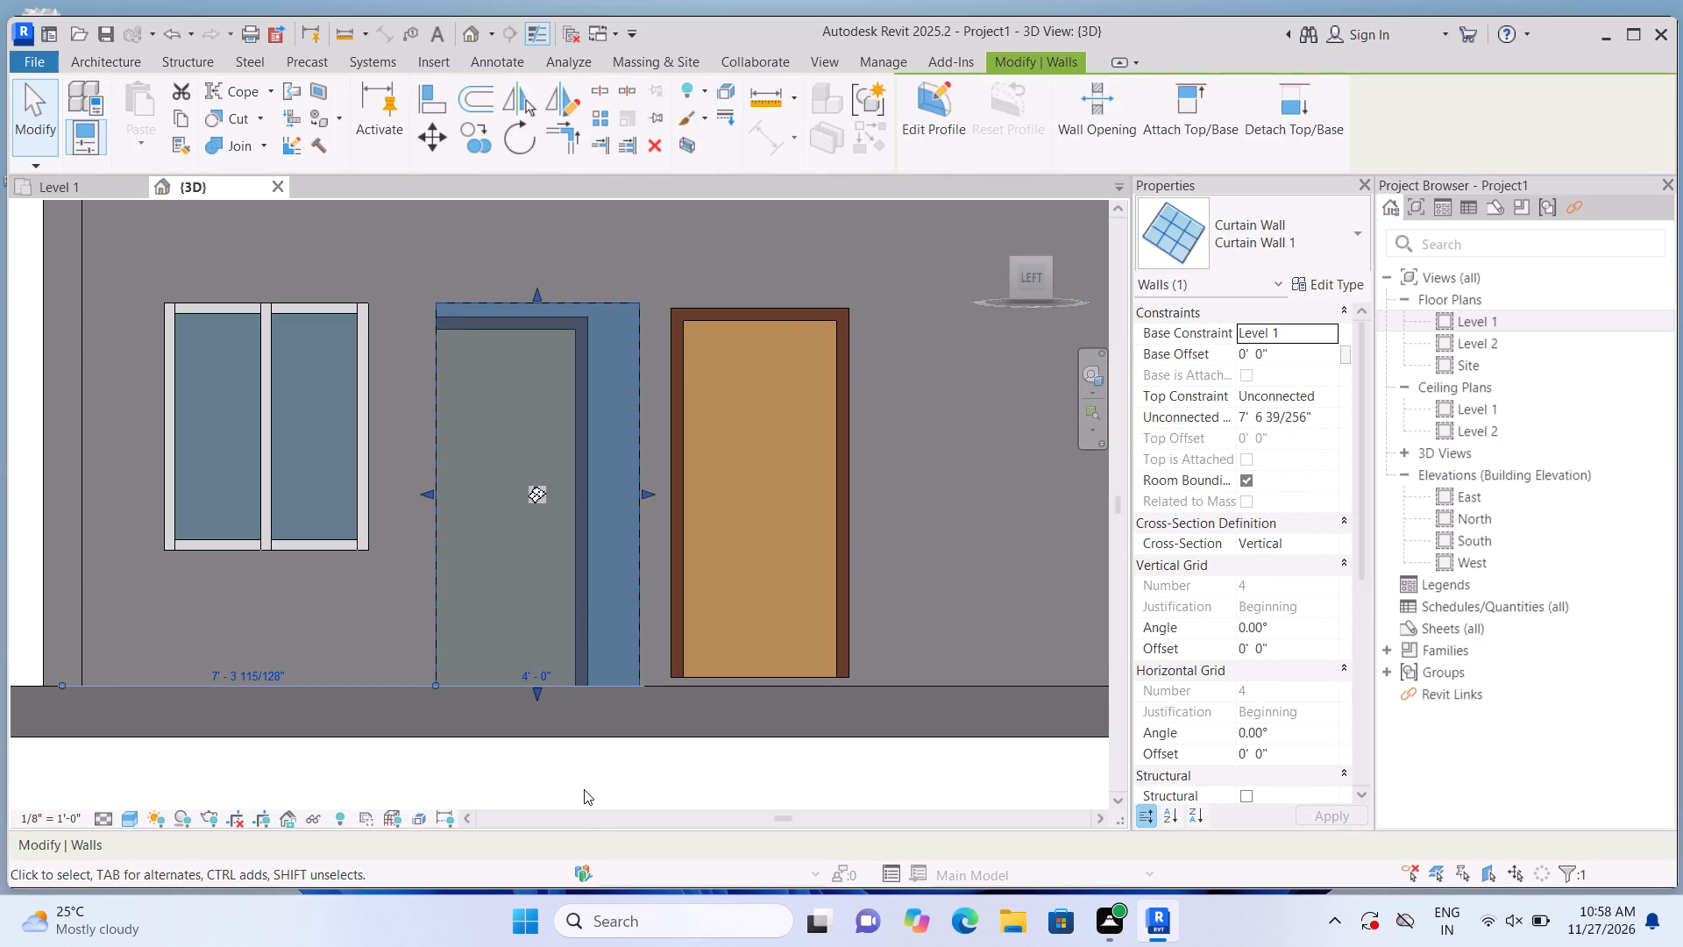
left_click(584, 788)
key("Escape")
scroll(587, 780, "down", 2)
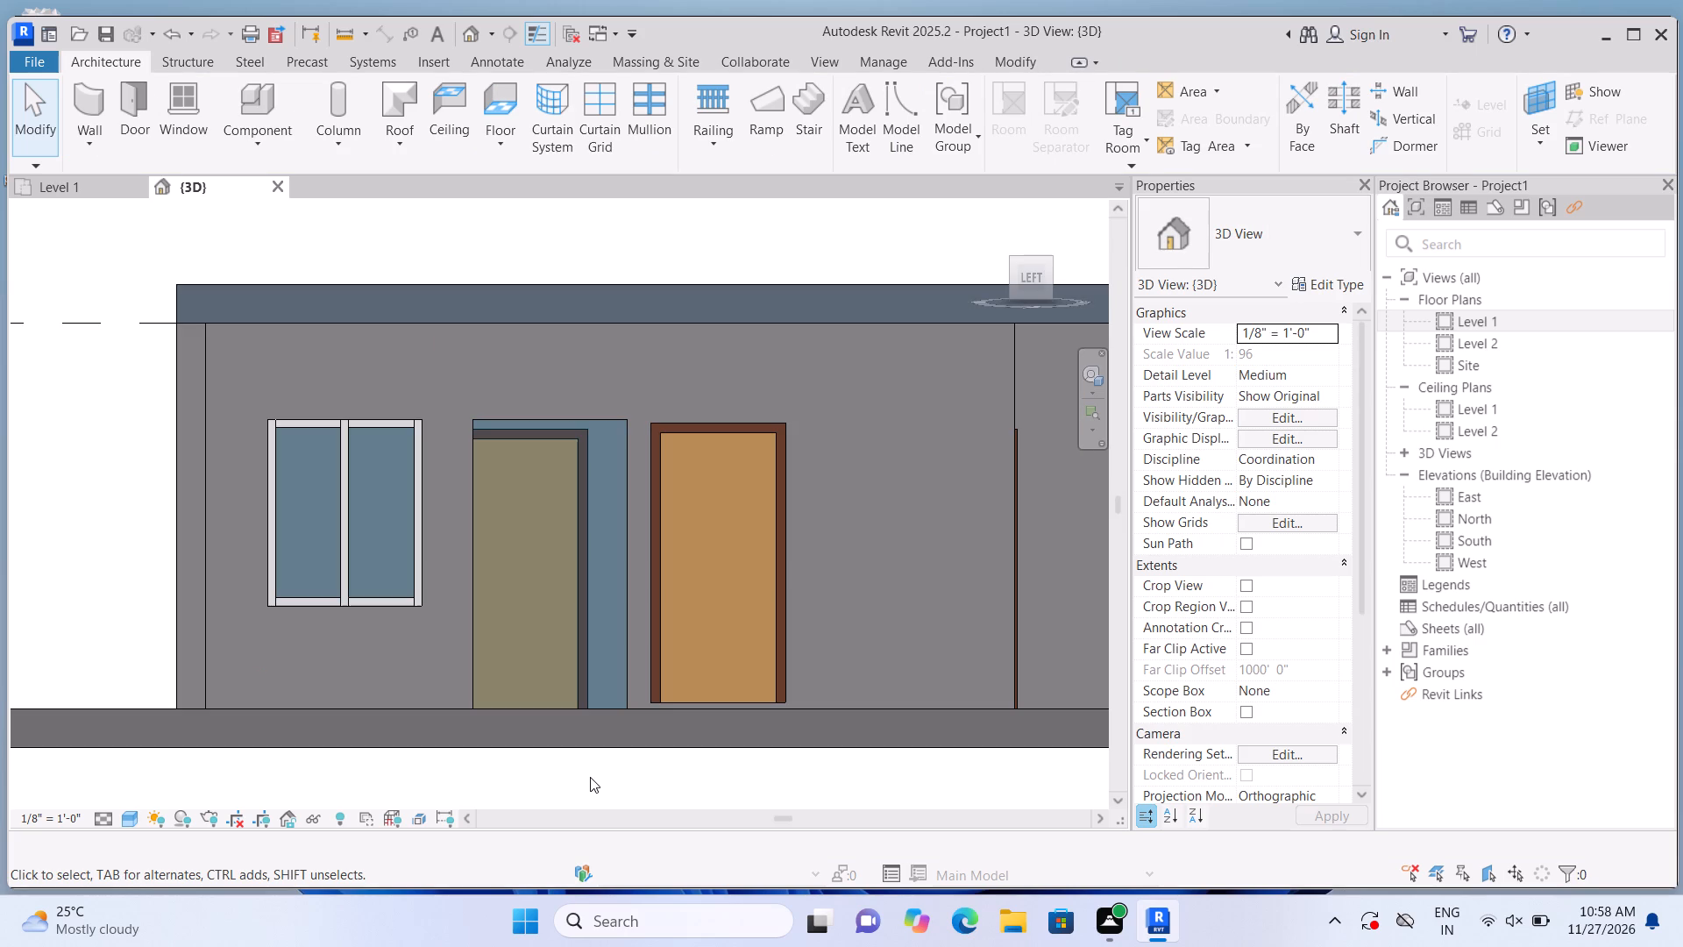
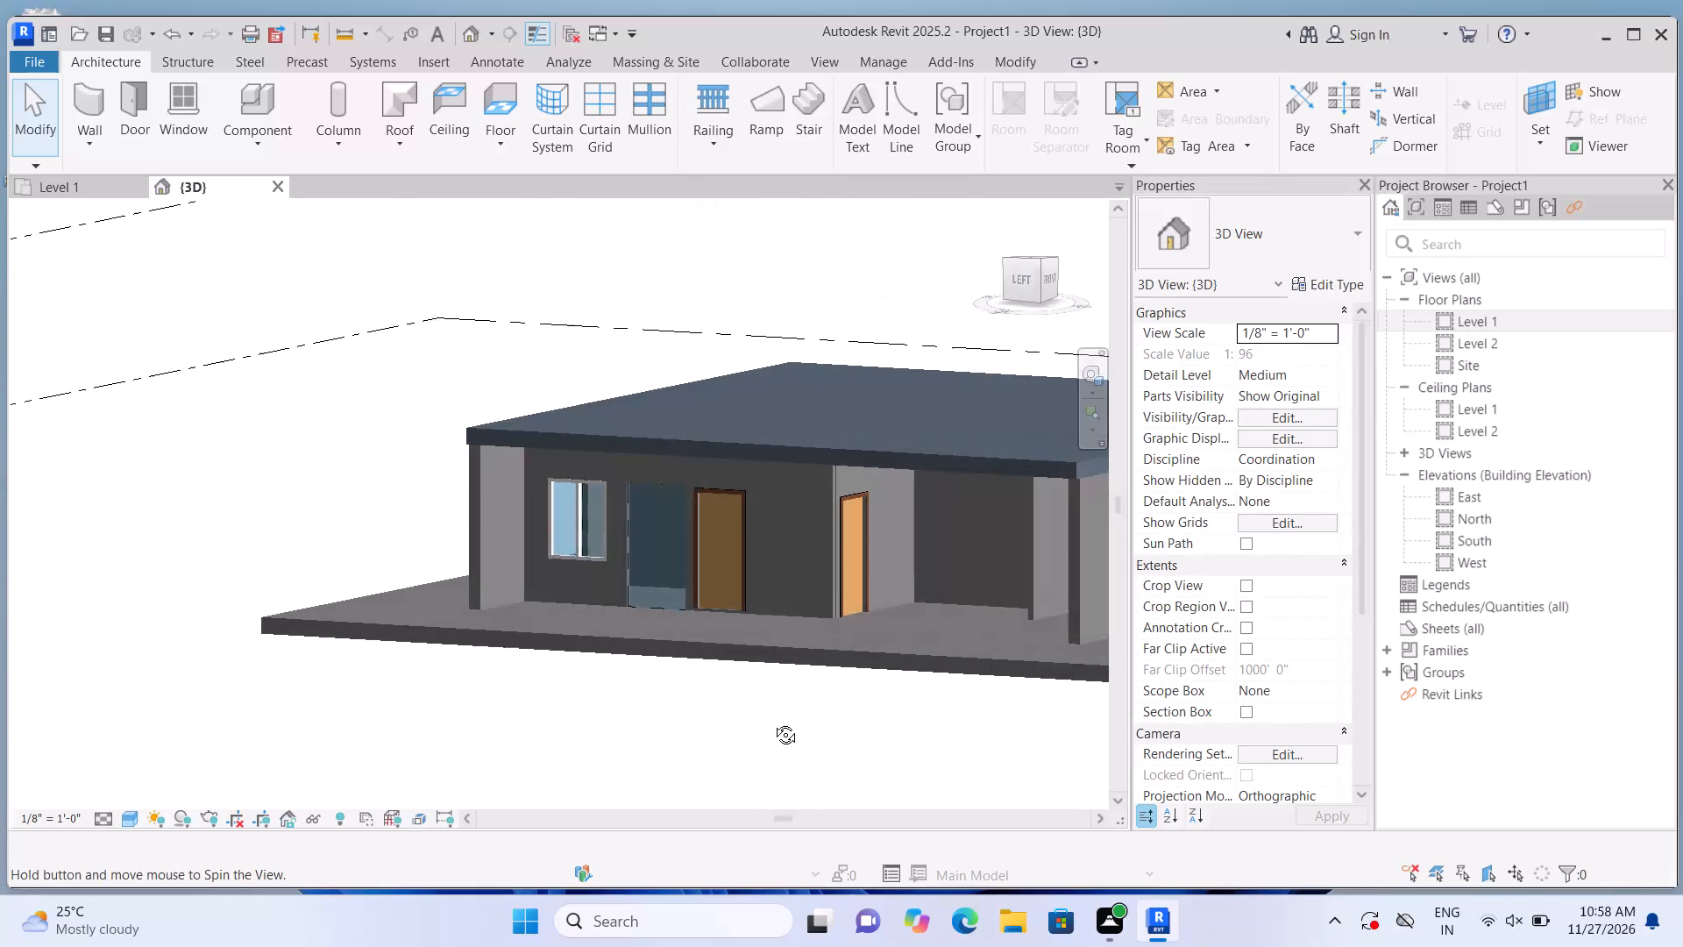
Raise the base of the curtain wall beside the west door to an offset of about 2'-4 73/256".
scroll(640, 574, "up", 1)
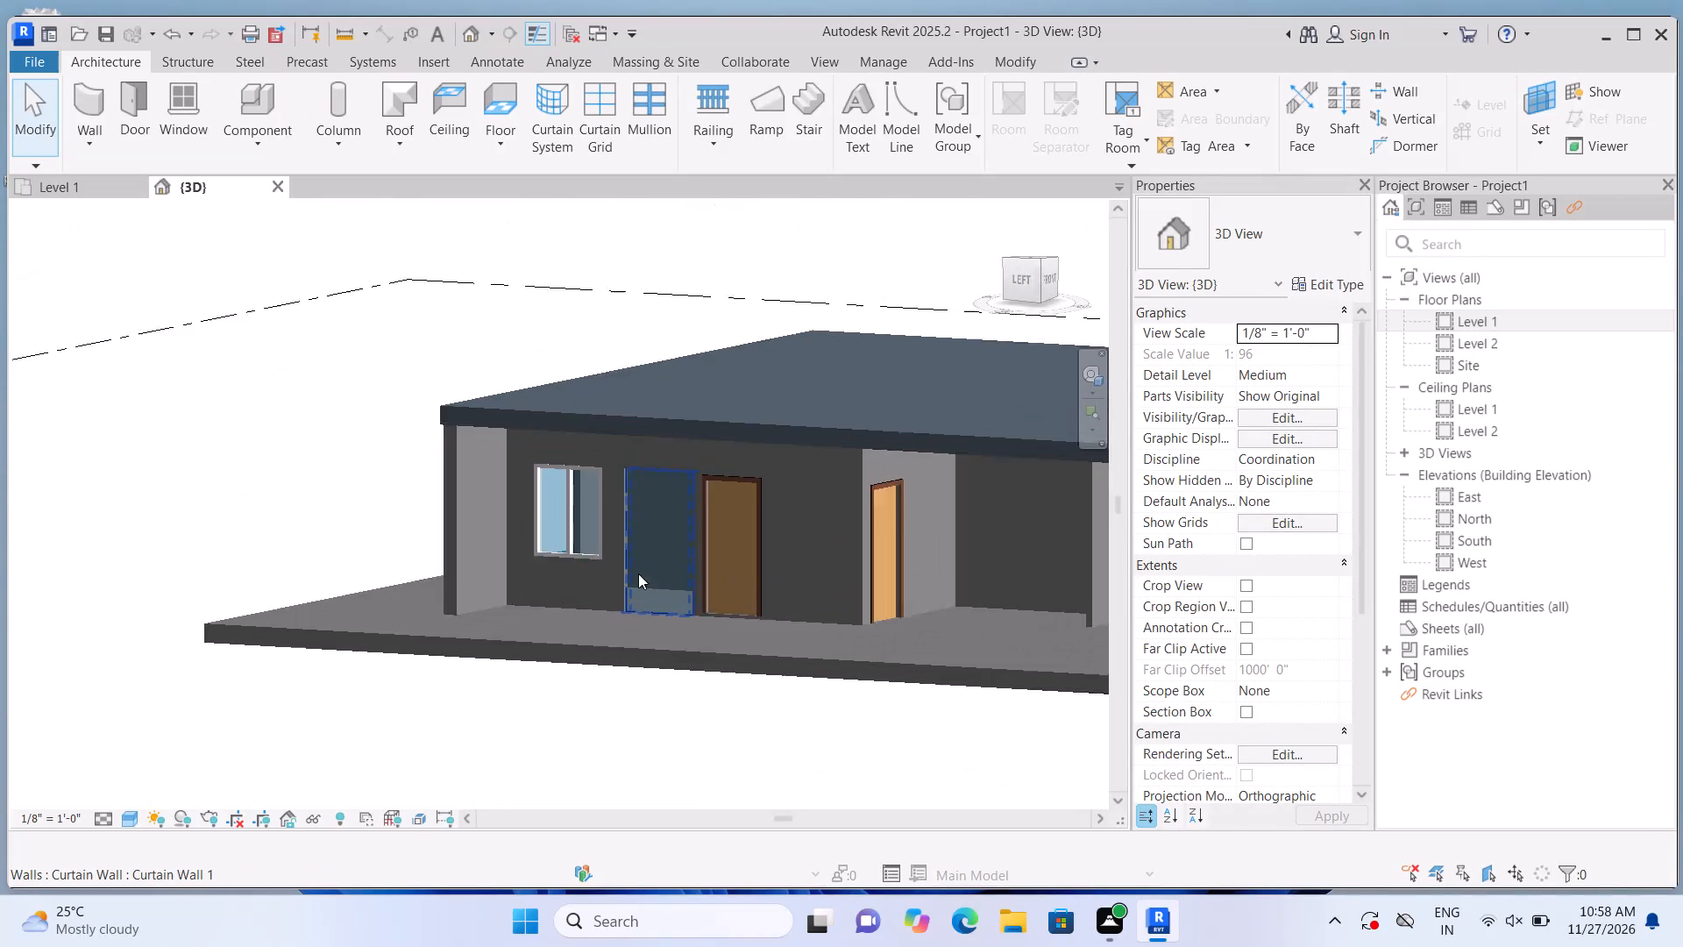
scroll(638, 573, "up", 3)
left_click(657, 580)
scroll(674, 652, "up", 3)
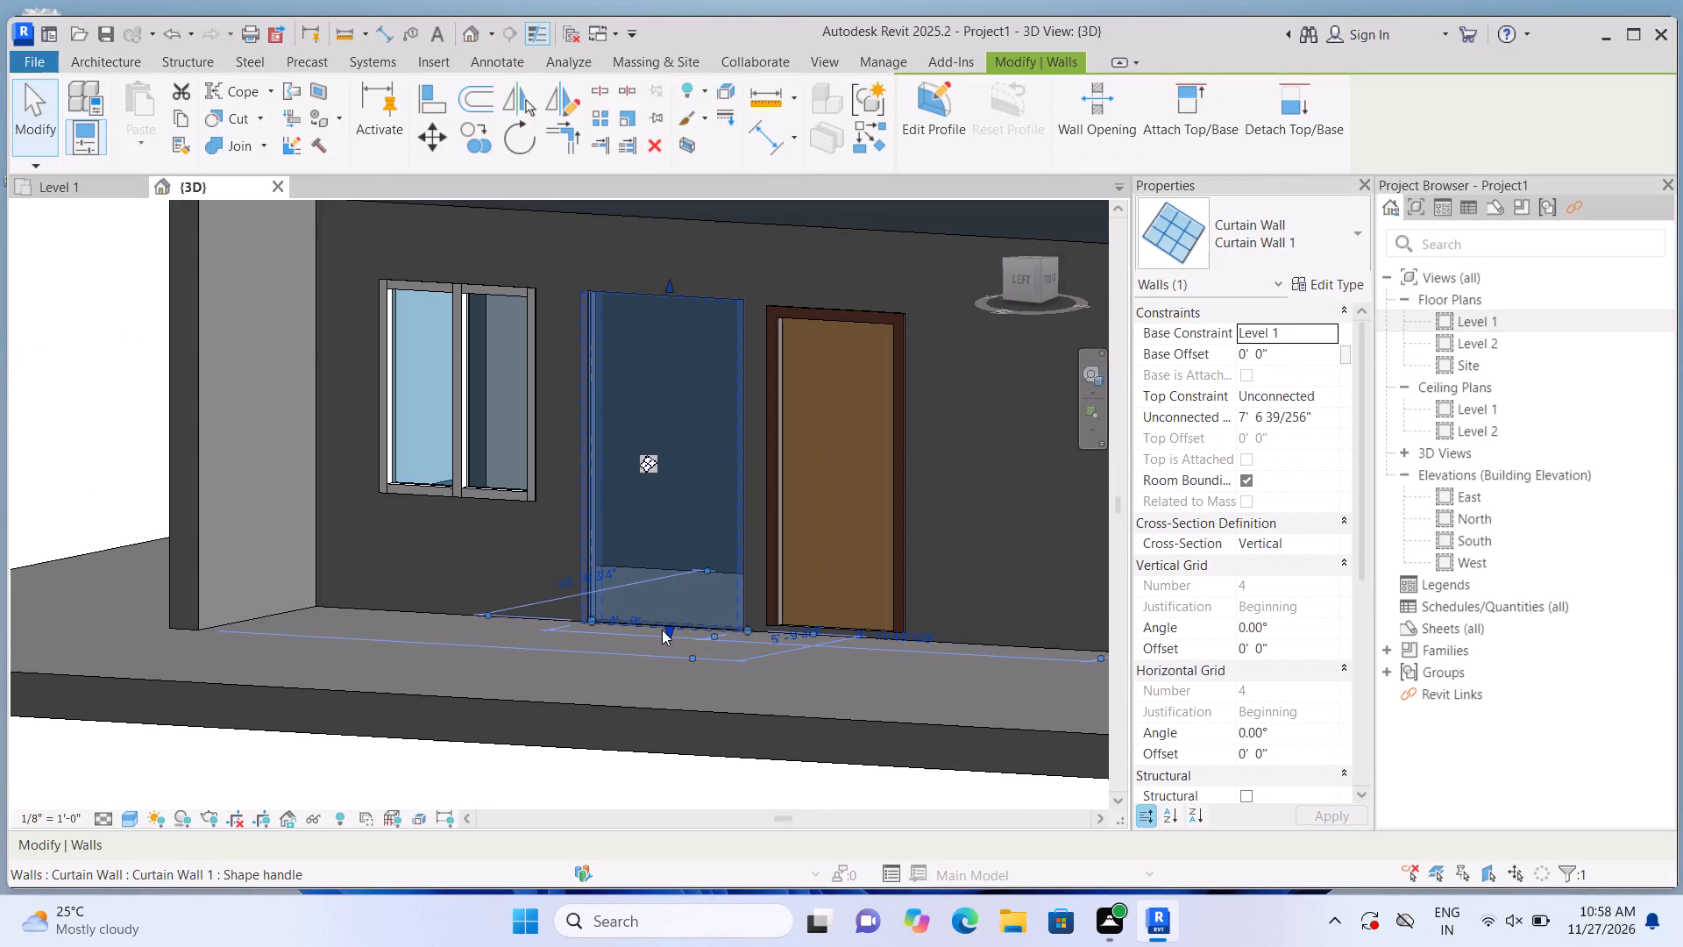
left_click_drag(669, 625, 678, 522)
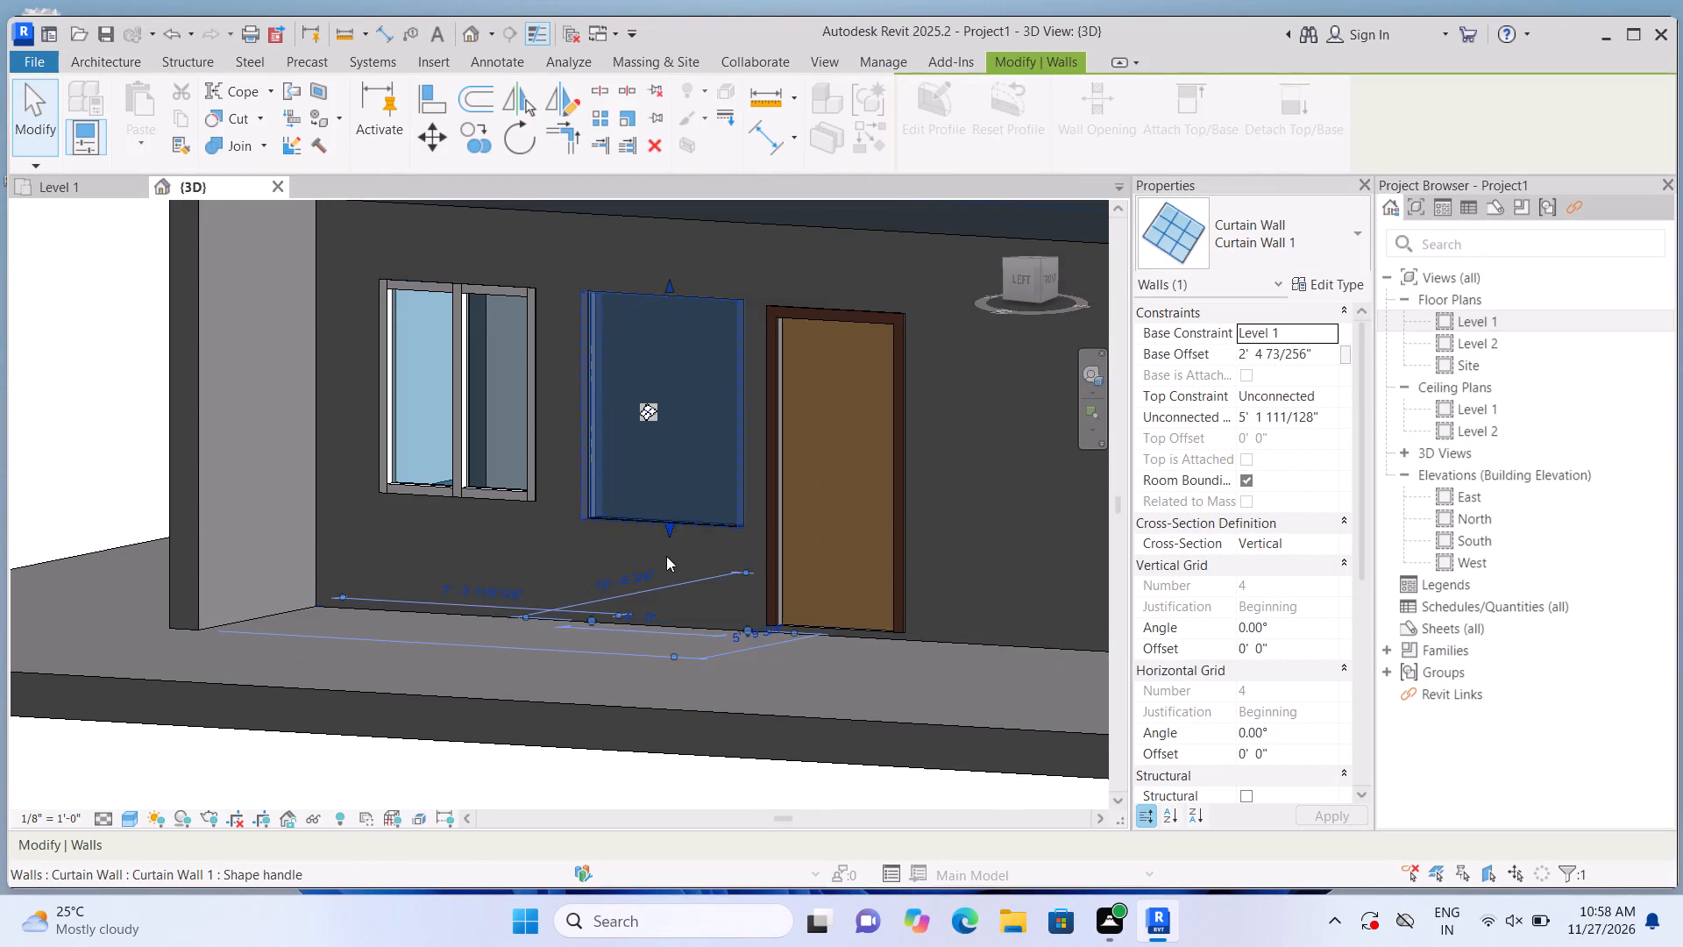
scroll(671, 554, "down", 4)
left_click(603, 706)
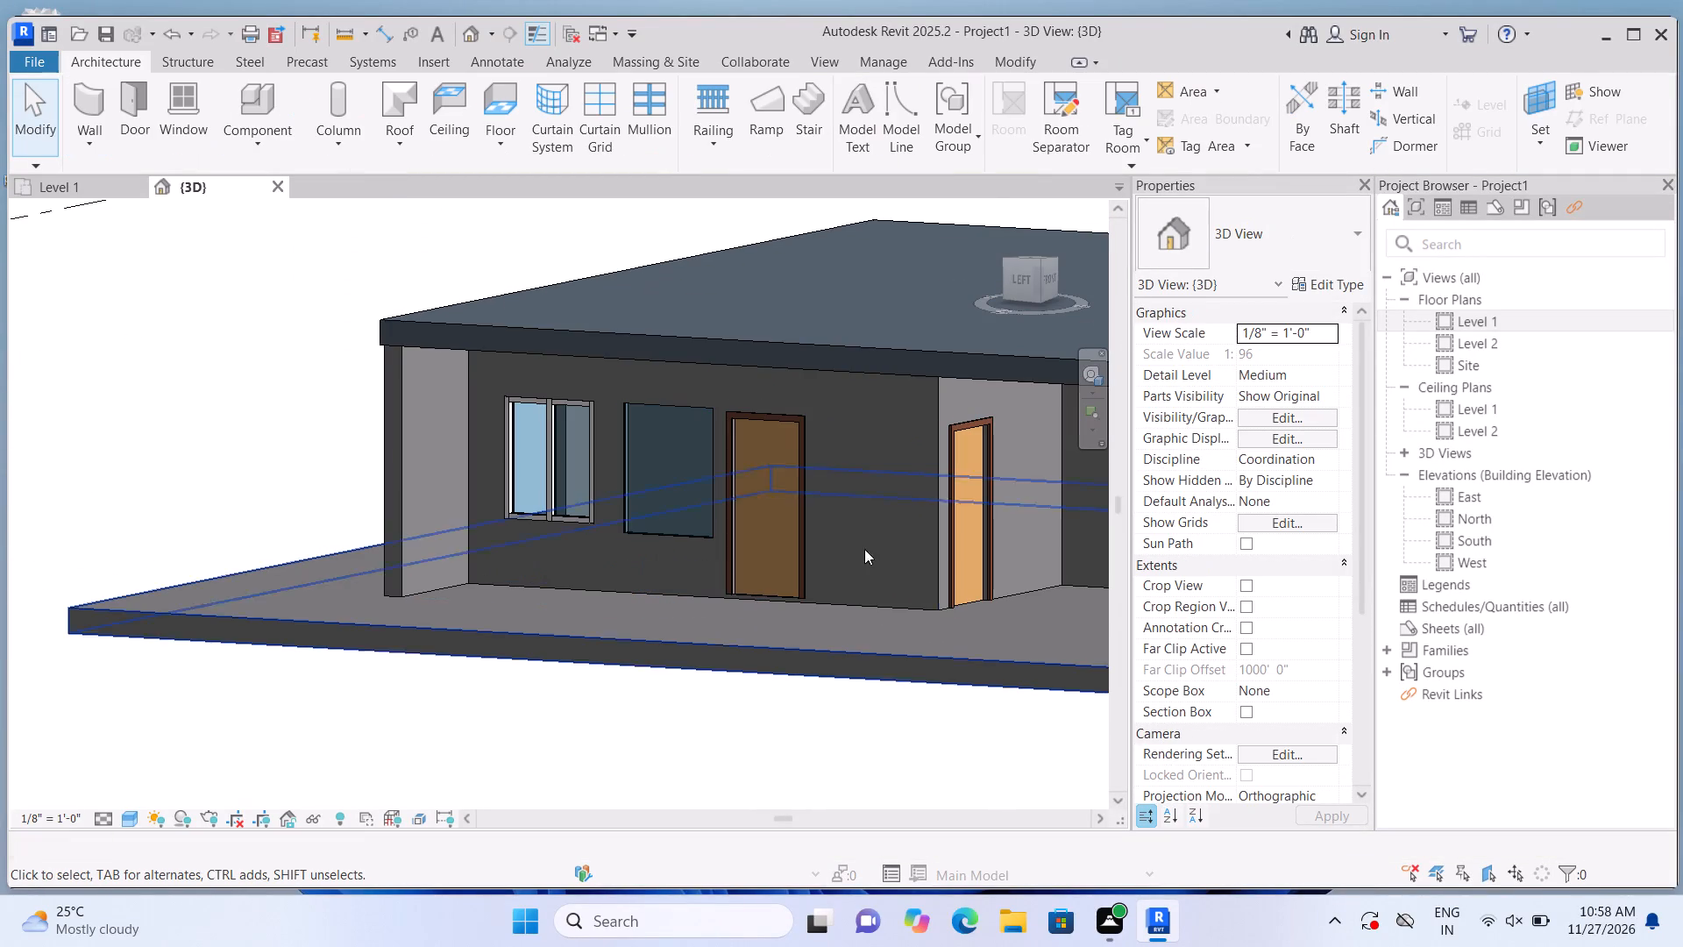
Add a vertical curtain grid line at the midpoint of the curtain wall beside the west door, making two 2'-0" panels.
left_click(1020, 283)
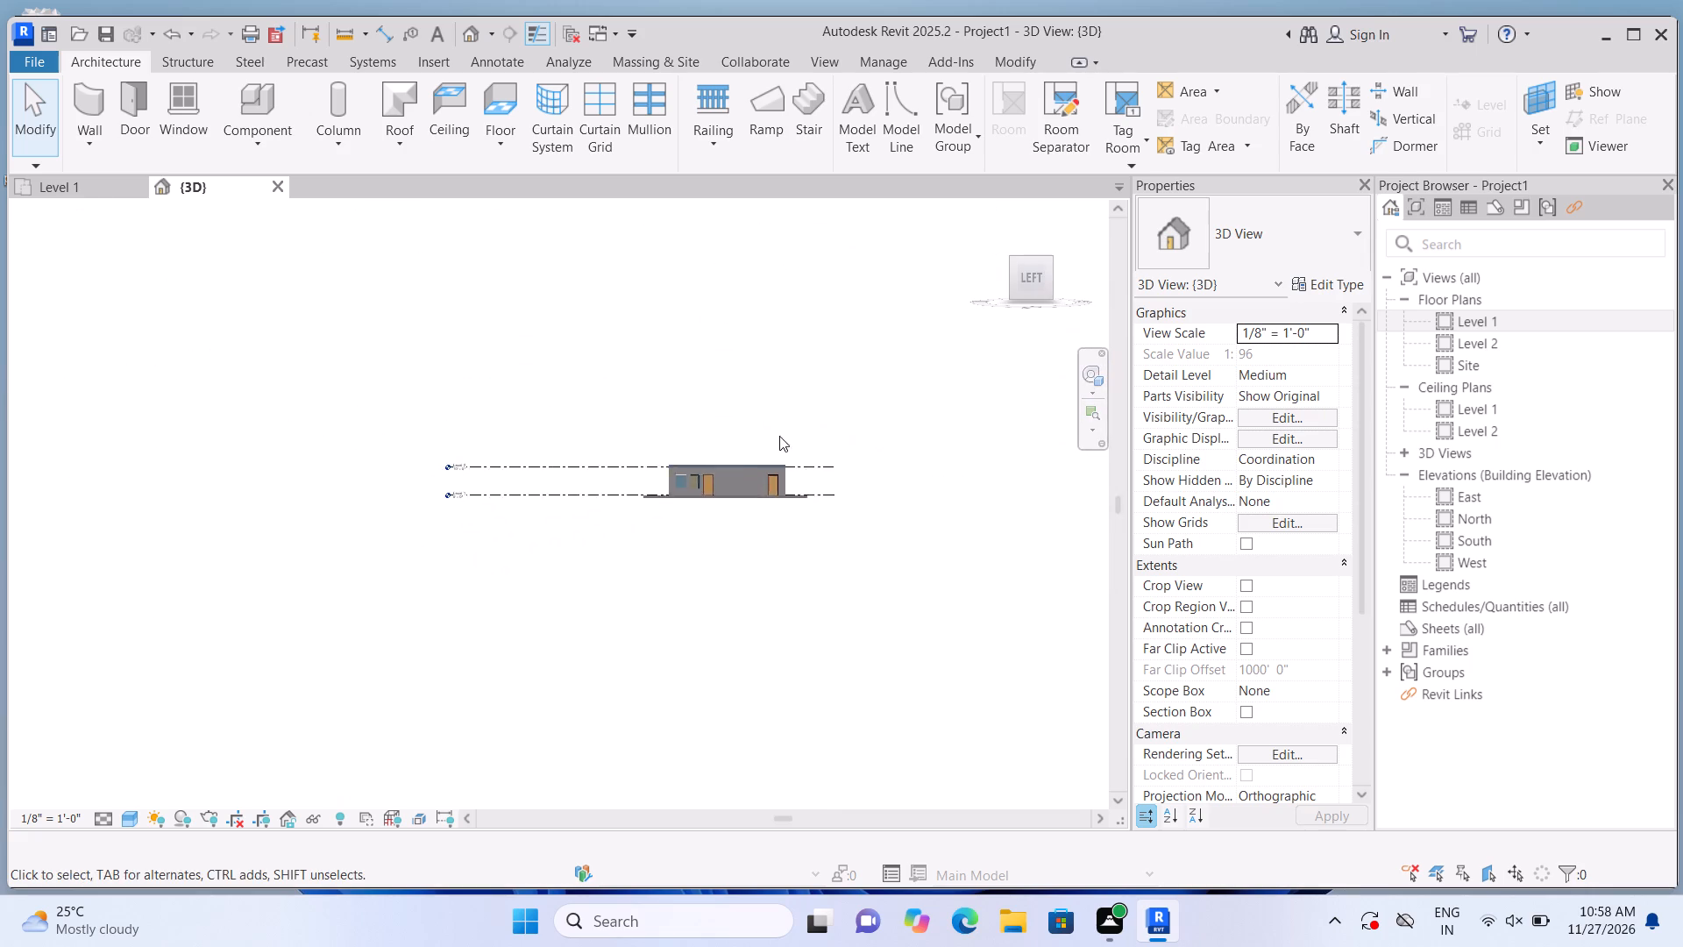
scroll(514, 516, "up", 16)
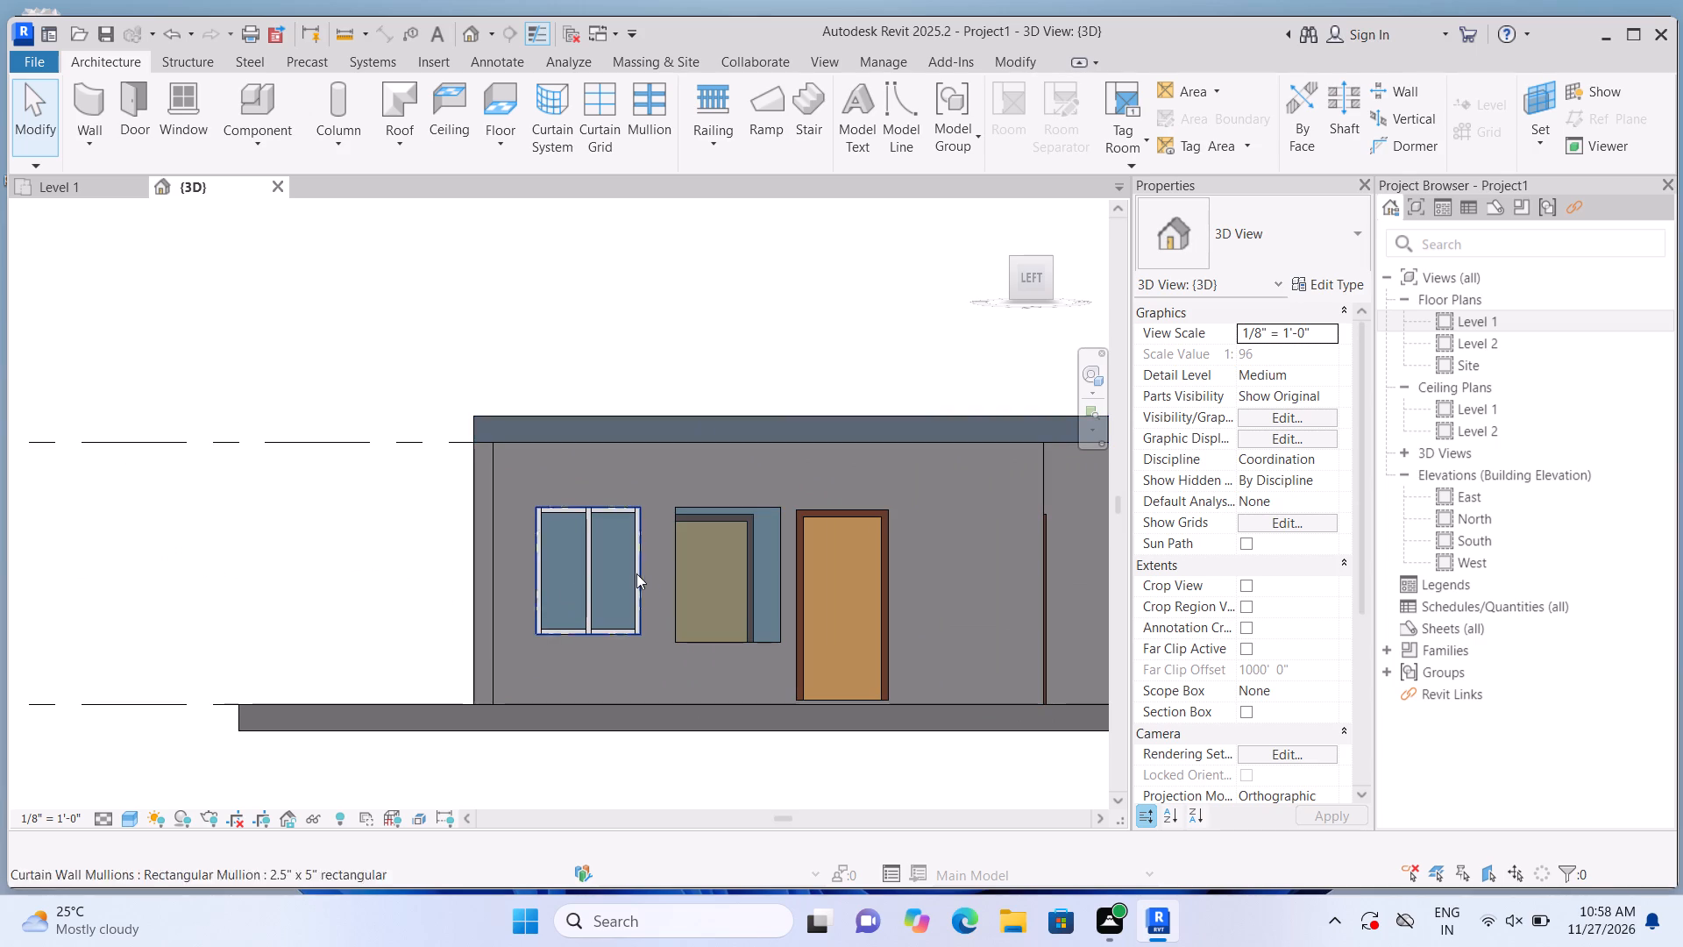
left_click(713, 614)
scroll(725, 642, "up", 1)
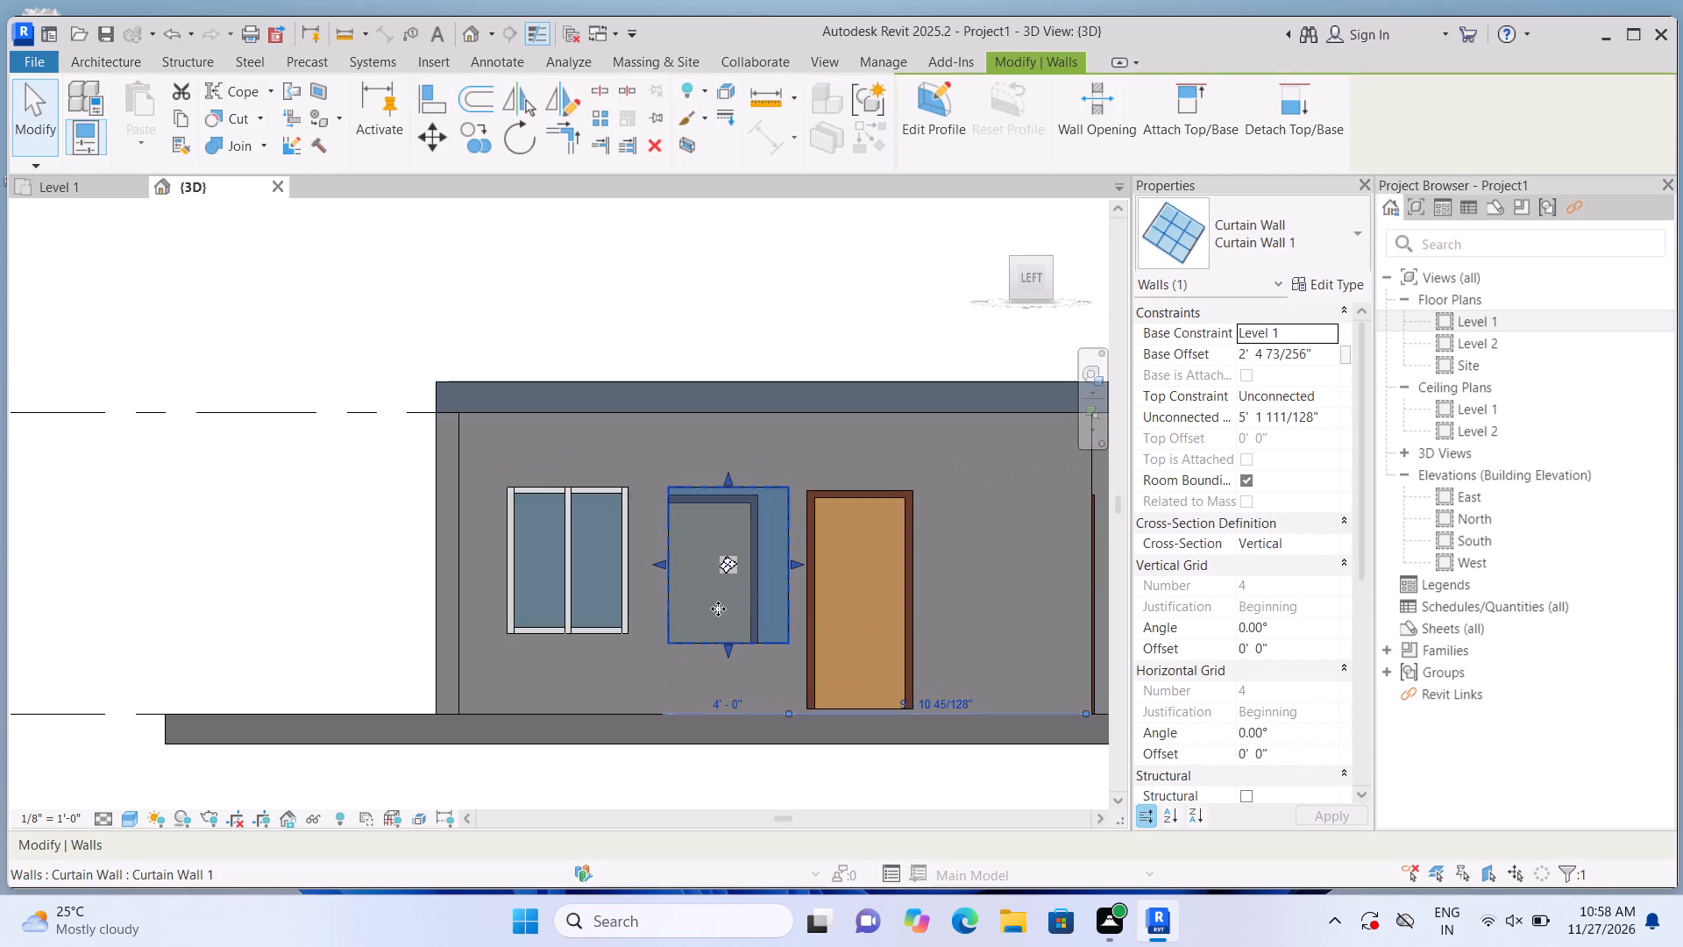
scroll(708, 604, "up", 2)
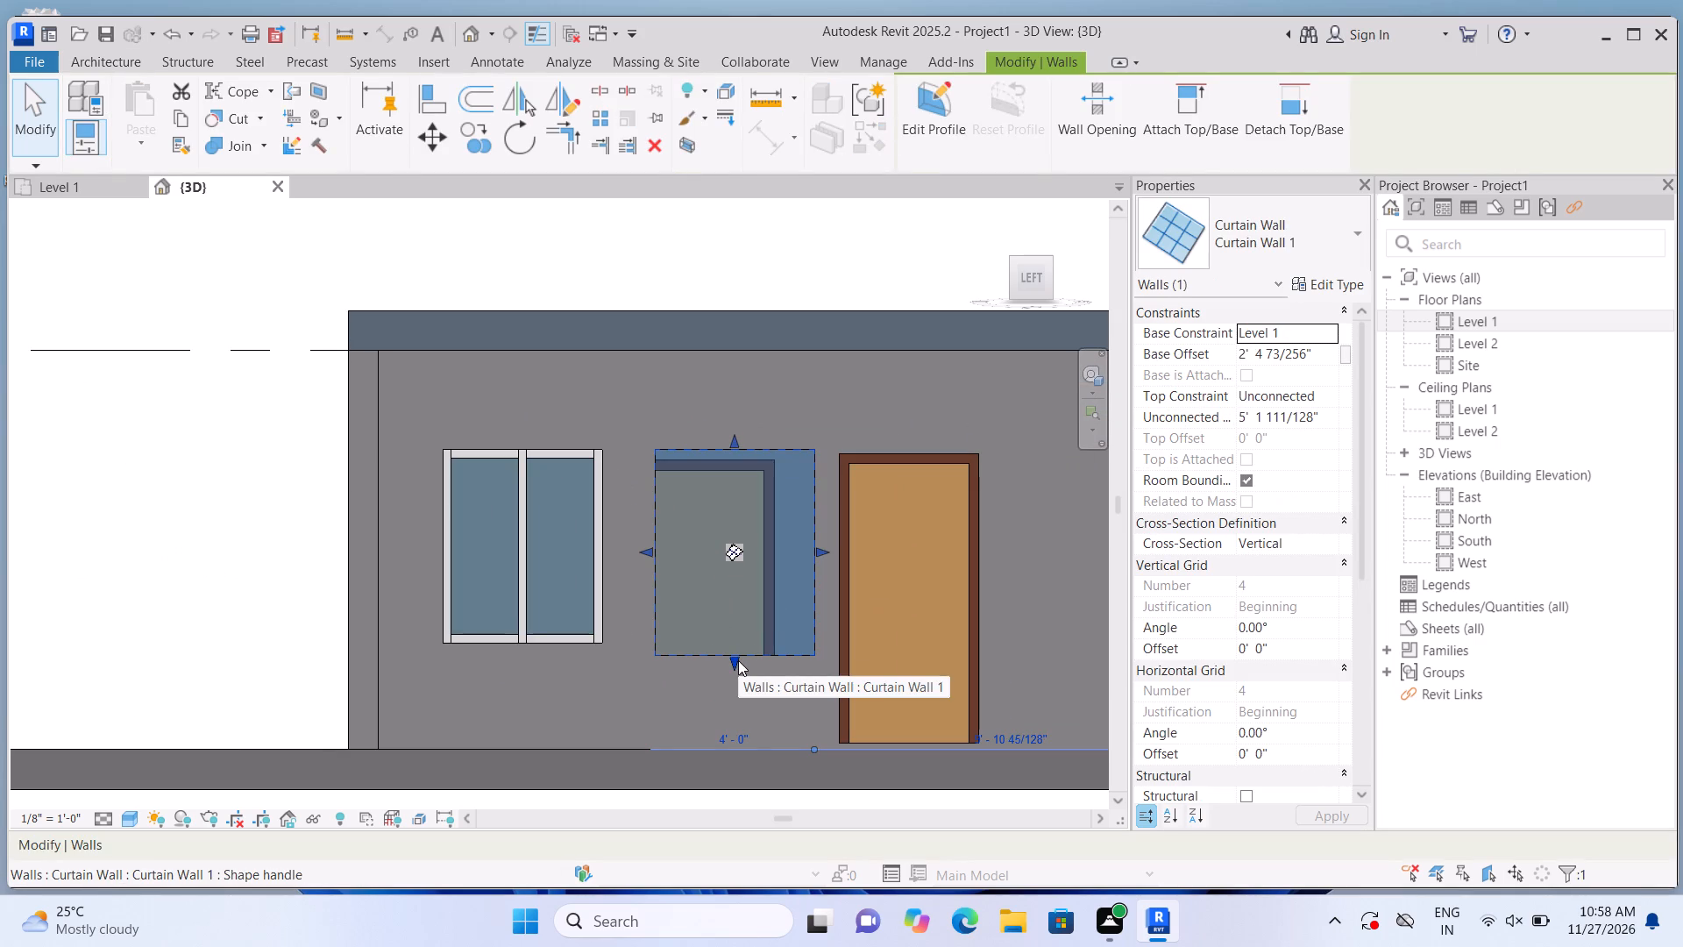
left_click(93, 638)
left_click(594, 145)
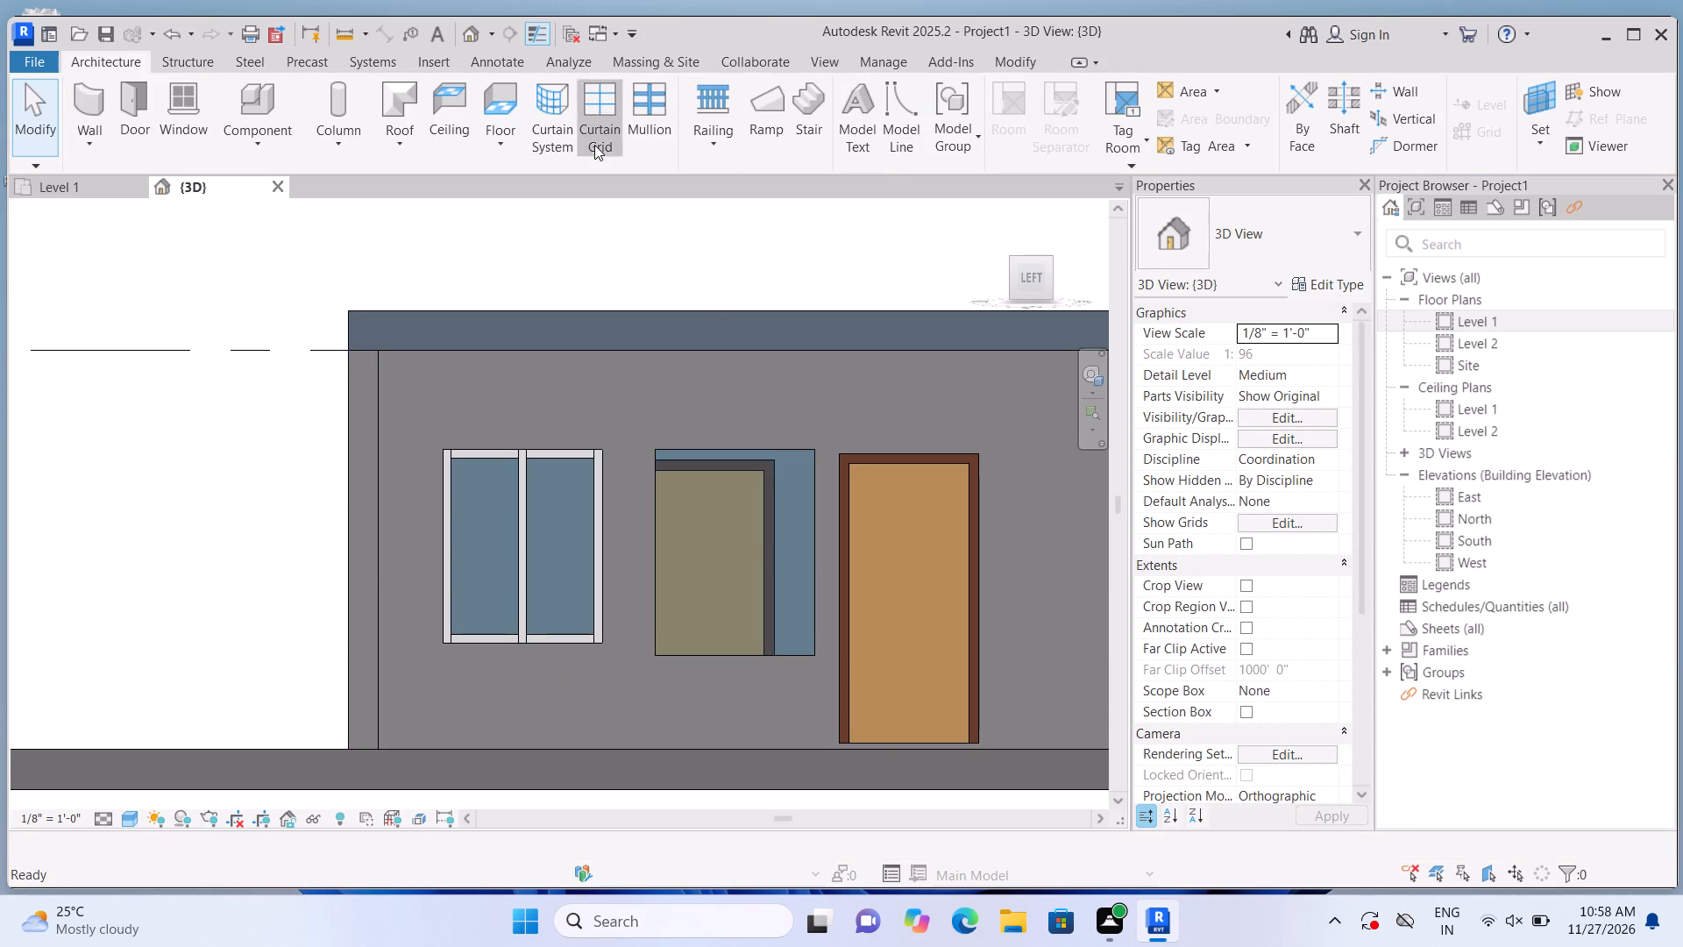
left_click(738, 455)
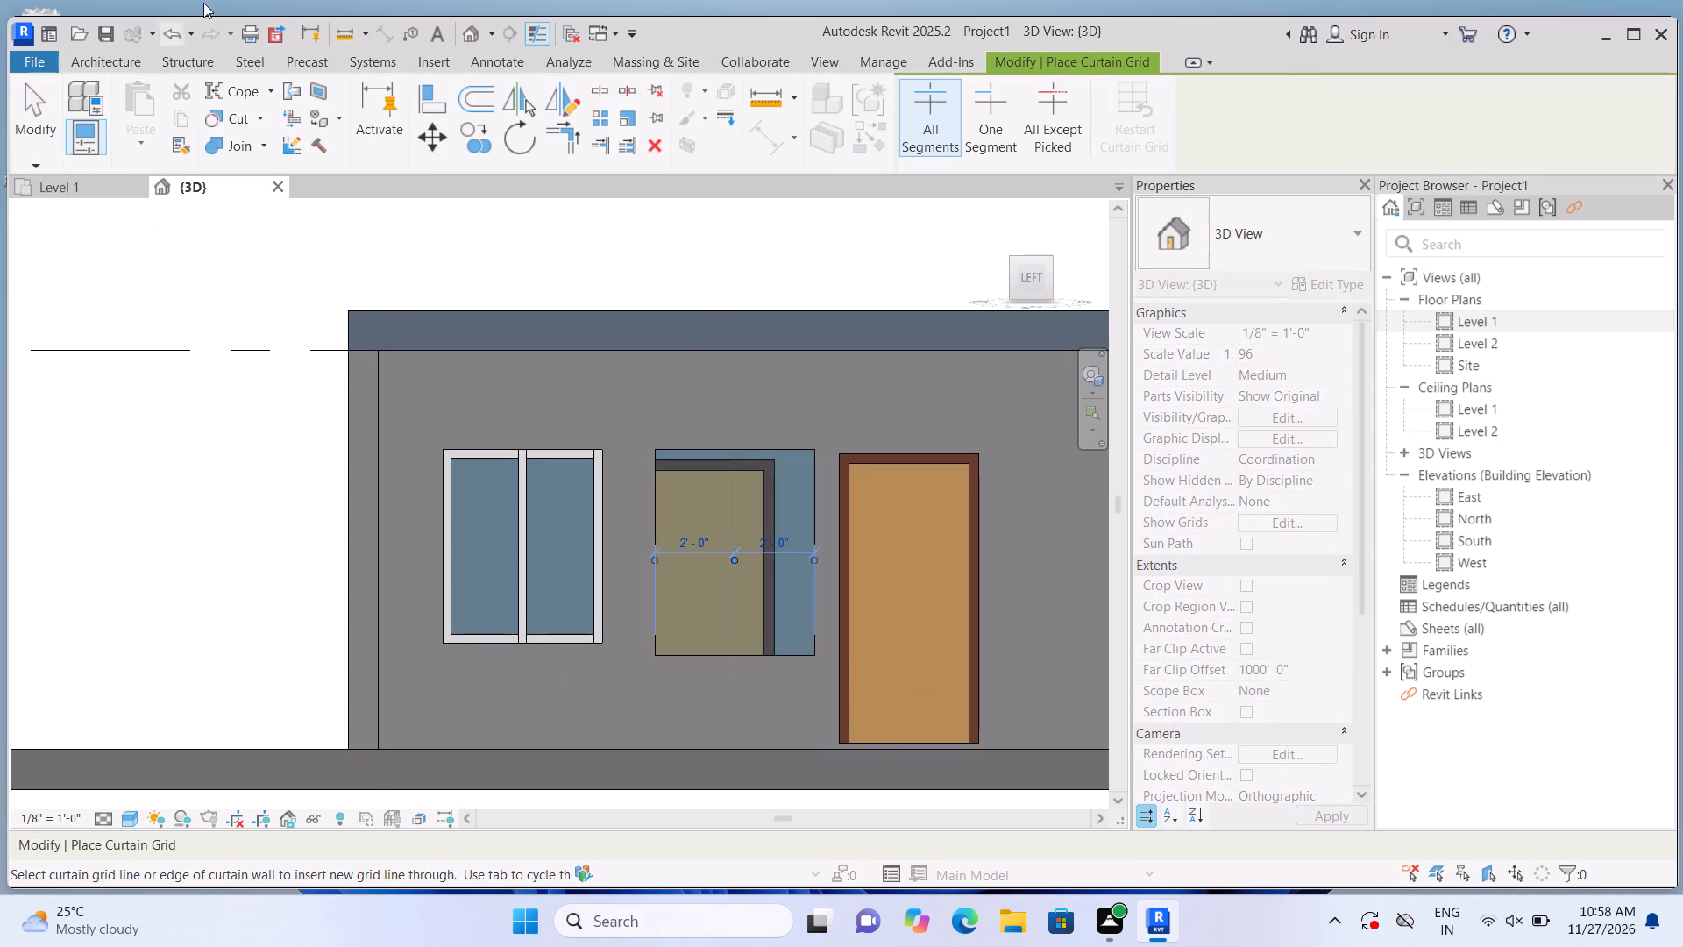
Place 2.5" x 5" rectangular mullions on that window's central grid line and all four outer edges.
left_click(113, 64)
left_click(661, 128)
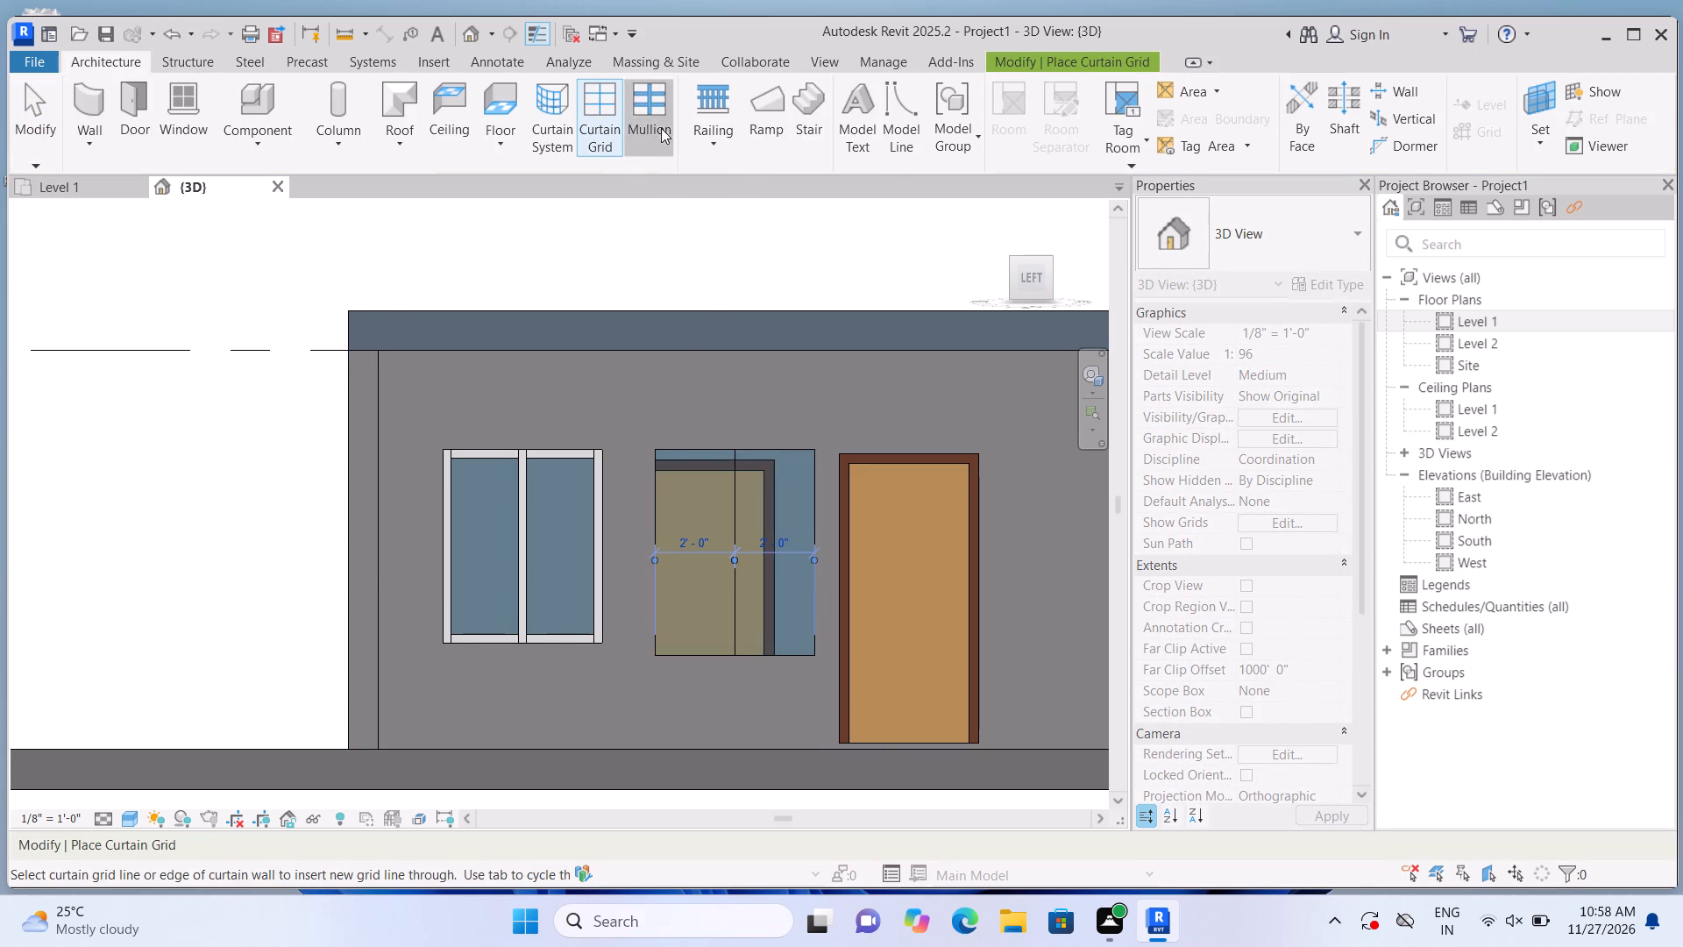
left_click(744, 502)
left_click(760, 452)
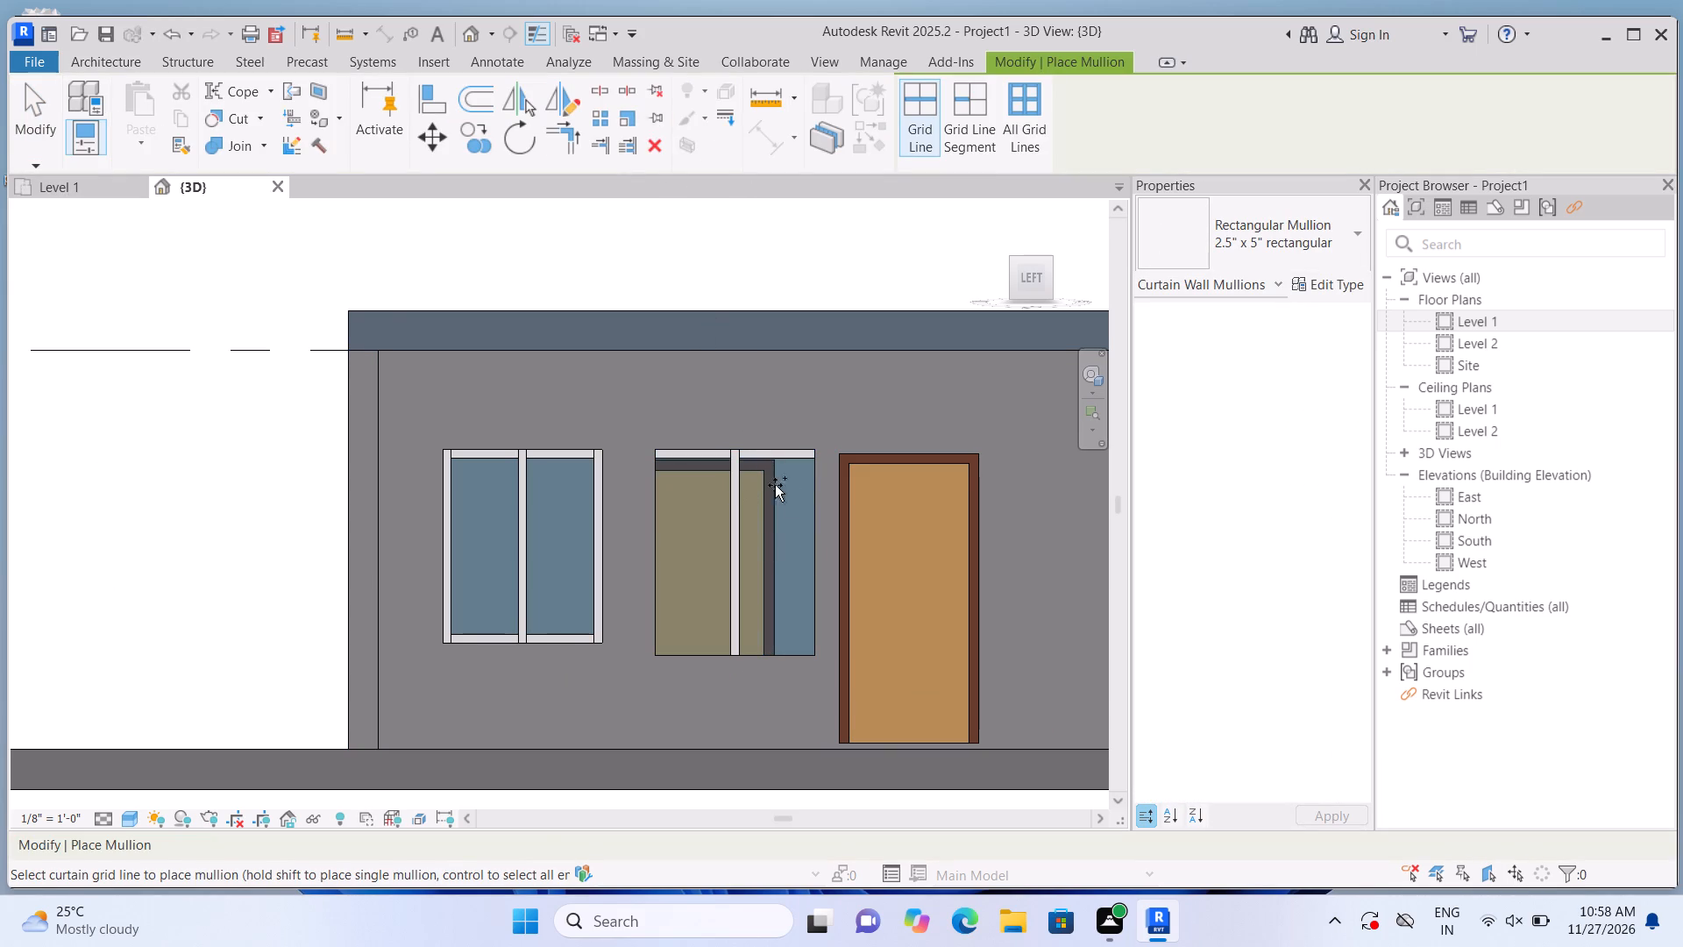
left_click(797, 513)
left_click(787, 642)
left_click(657, 605)
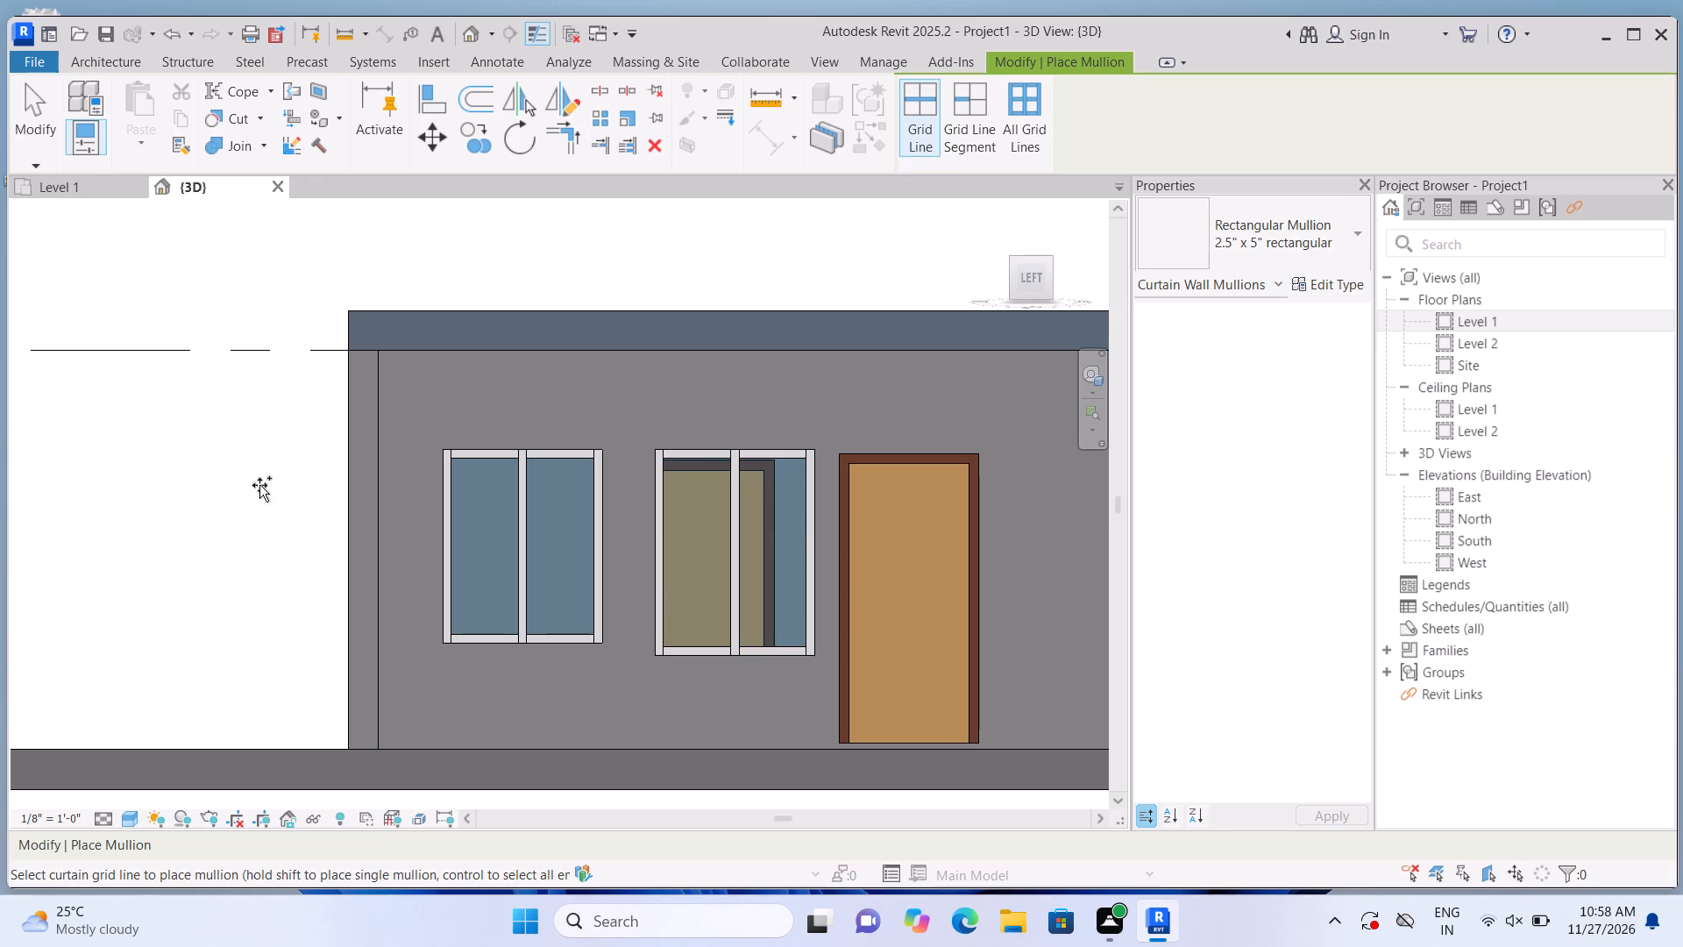
key("Escape")
Nudge the 36" x 84" single-flush door near the southern end of the west facade up to a 0'-3" sill height.
scroll(179, 475, "down", 2)
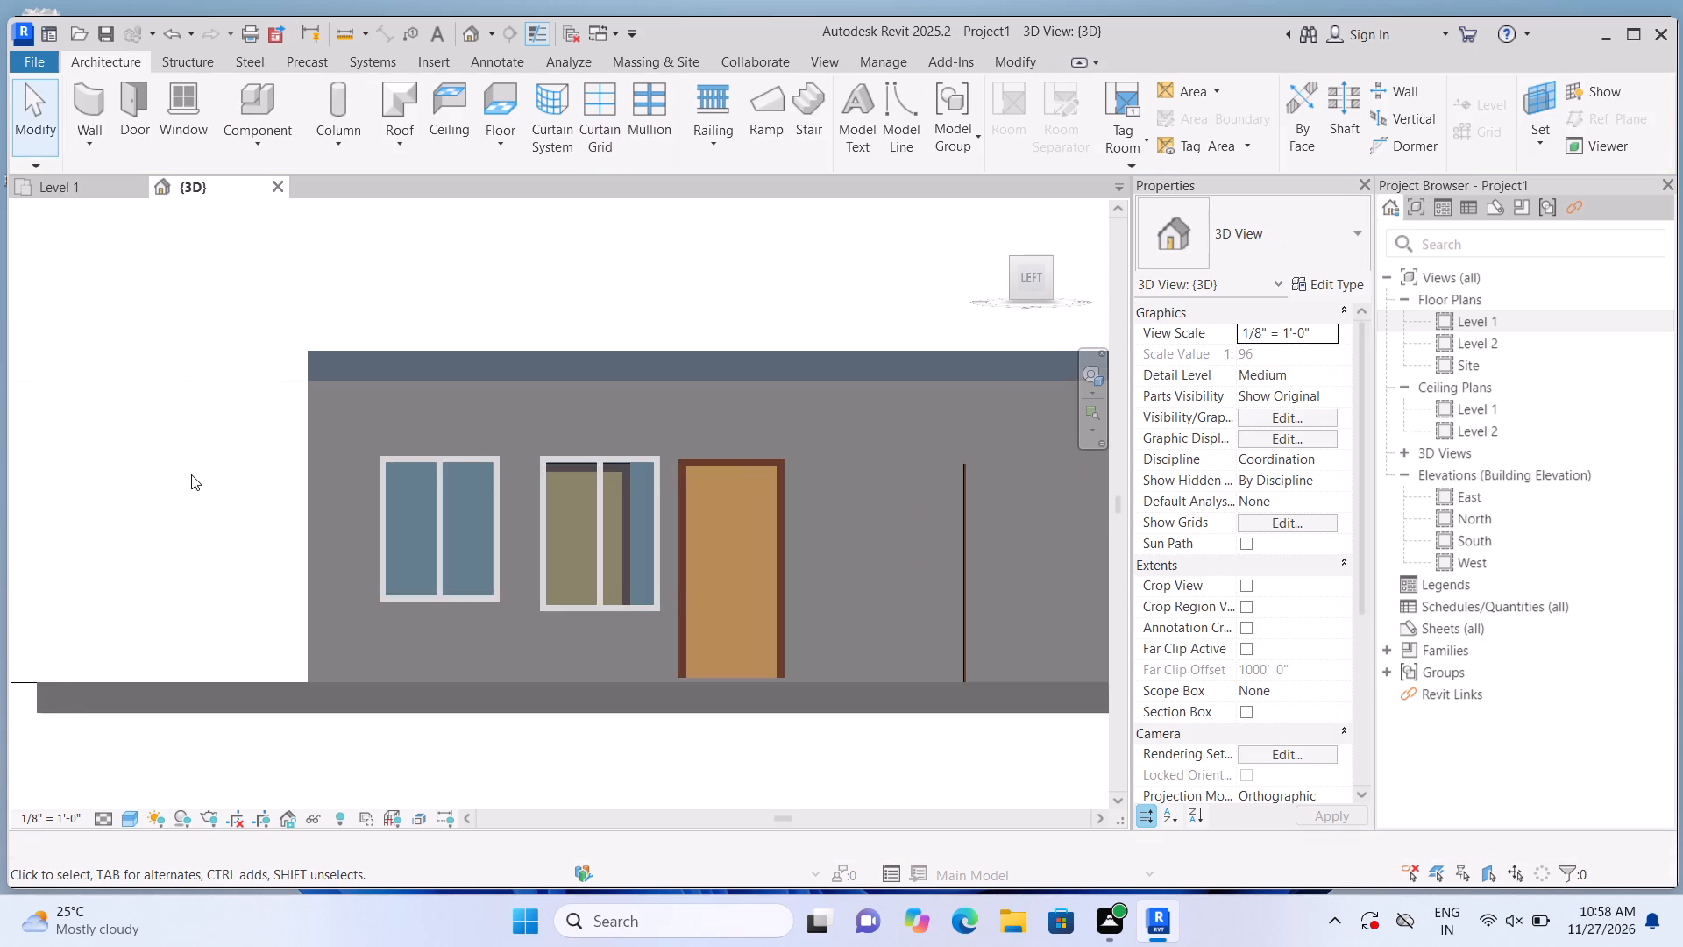
scroll(191, 474, "down", 4)
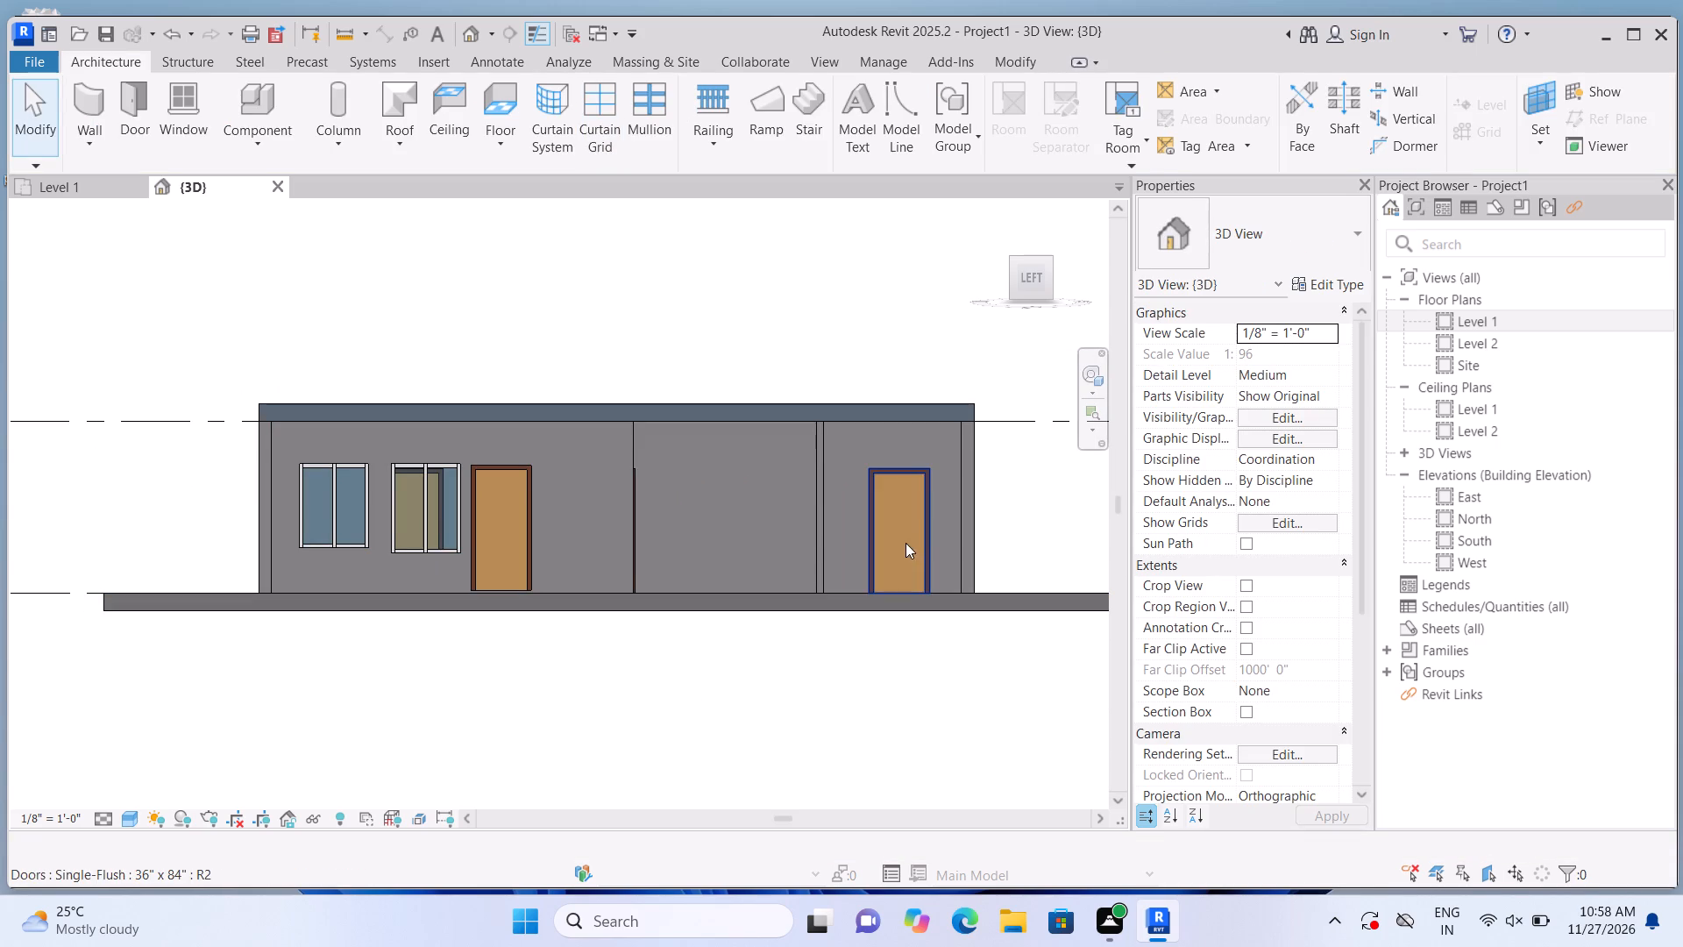
left_click(905, 543)
key("Up")
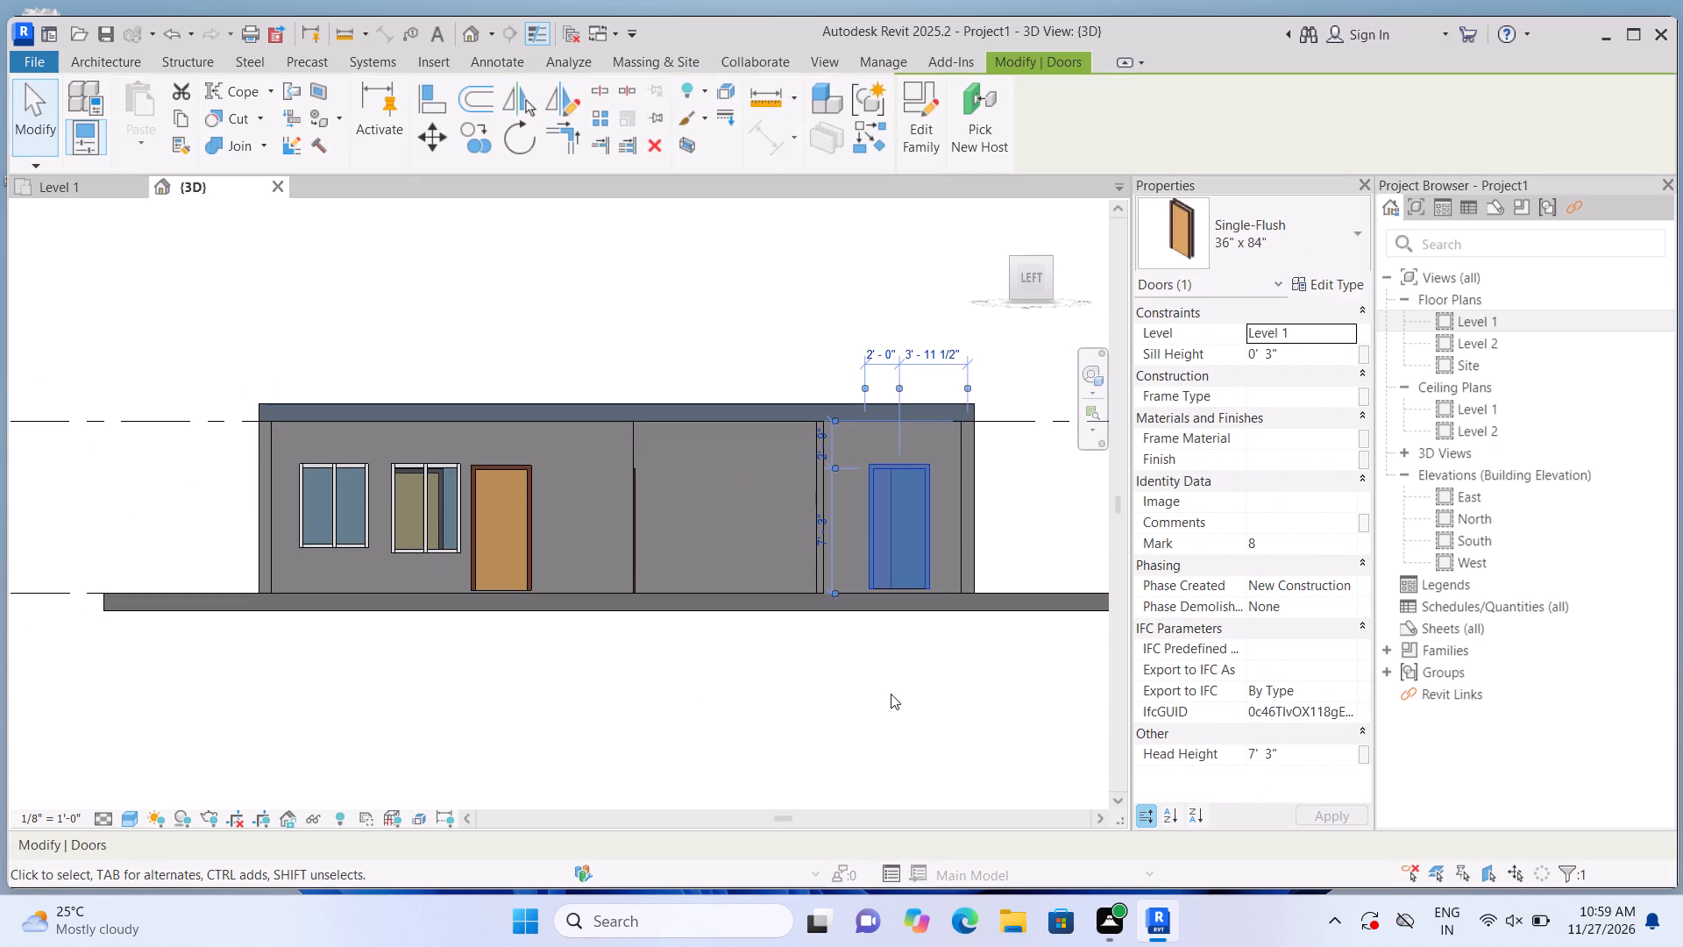
key("Escape")
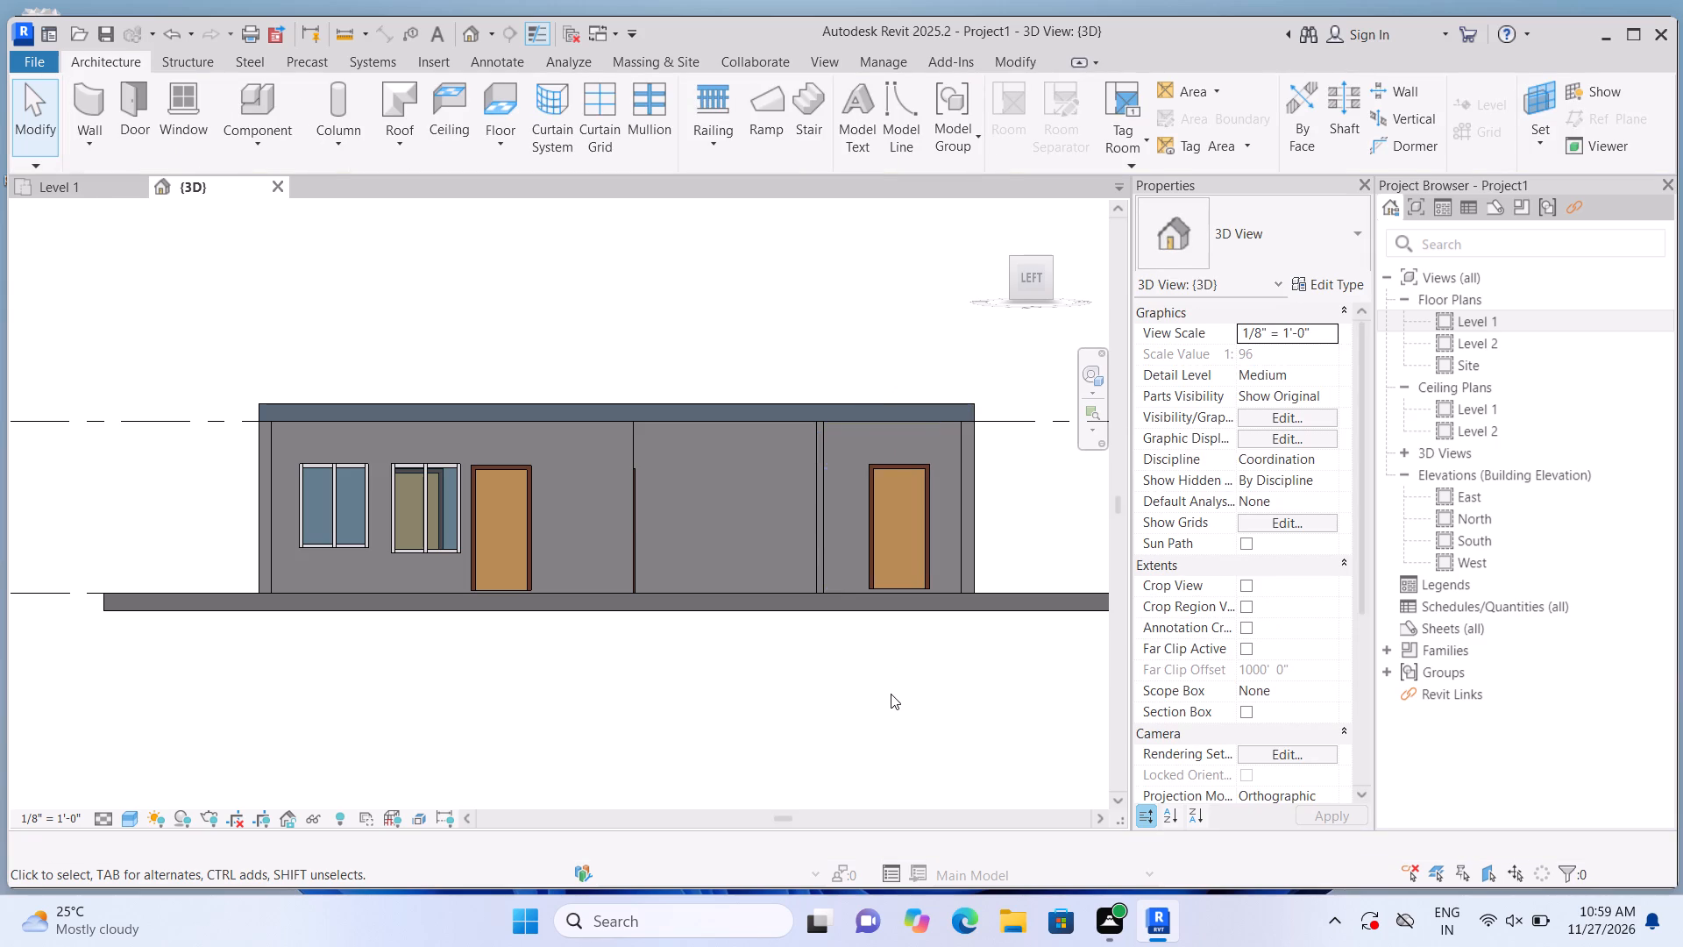
Examine the building's exterior in 3D from its southwest corner.
scroll(891, 694, "down", 2)
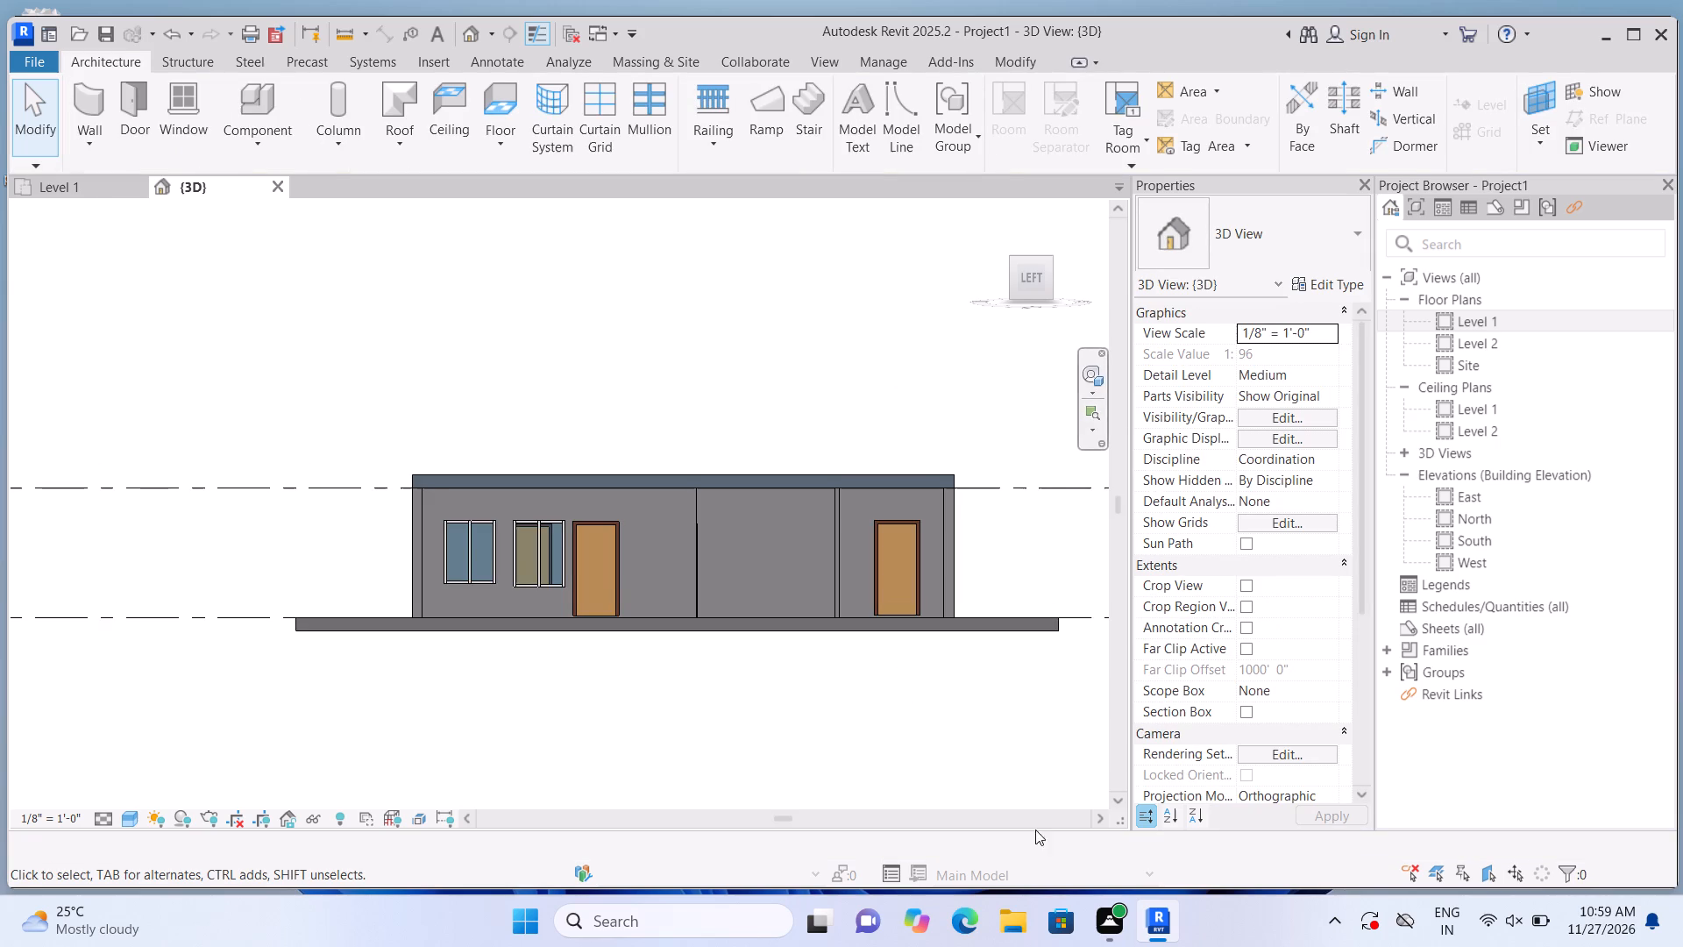
middle_click_drag(998, 901, 910, 927, "shift")
middle_click_drag(880, 728, 763, 751, "shift")
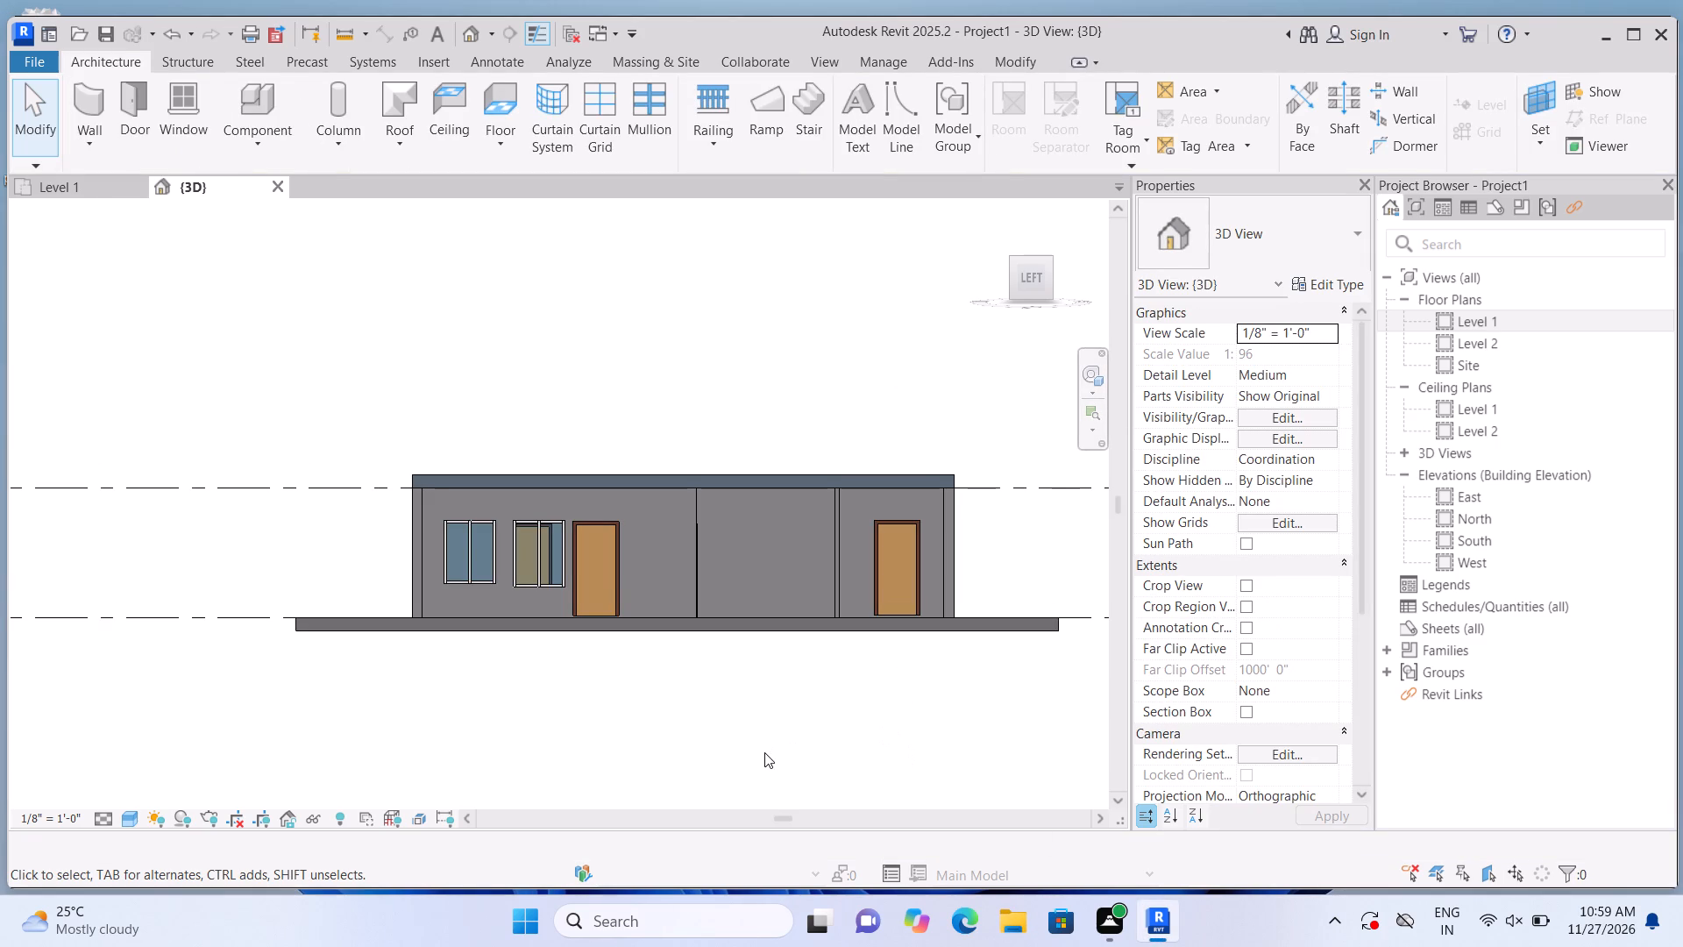
scroll(764, 752, "down", 2)
scroll(790, 764, "up", 2)
middle_click_drag(823, 742, 695, 764, "shift")
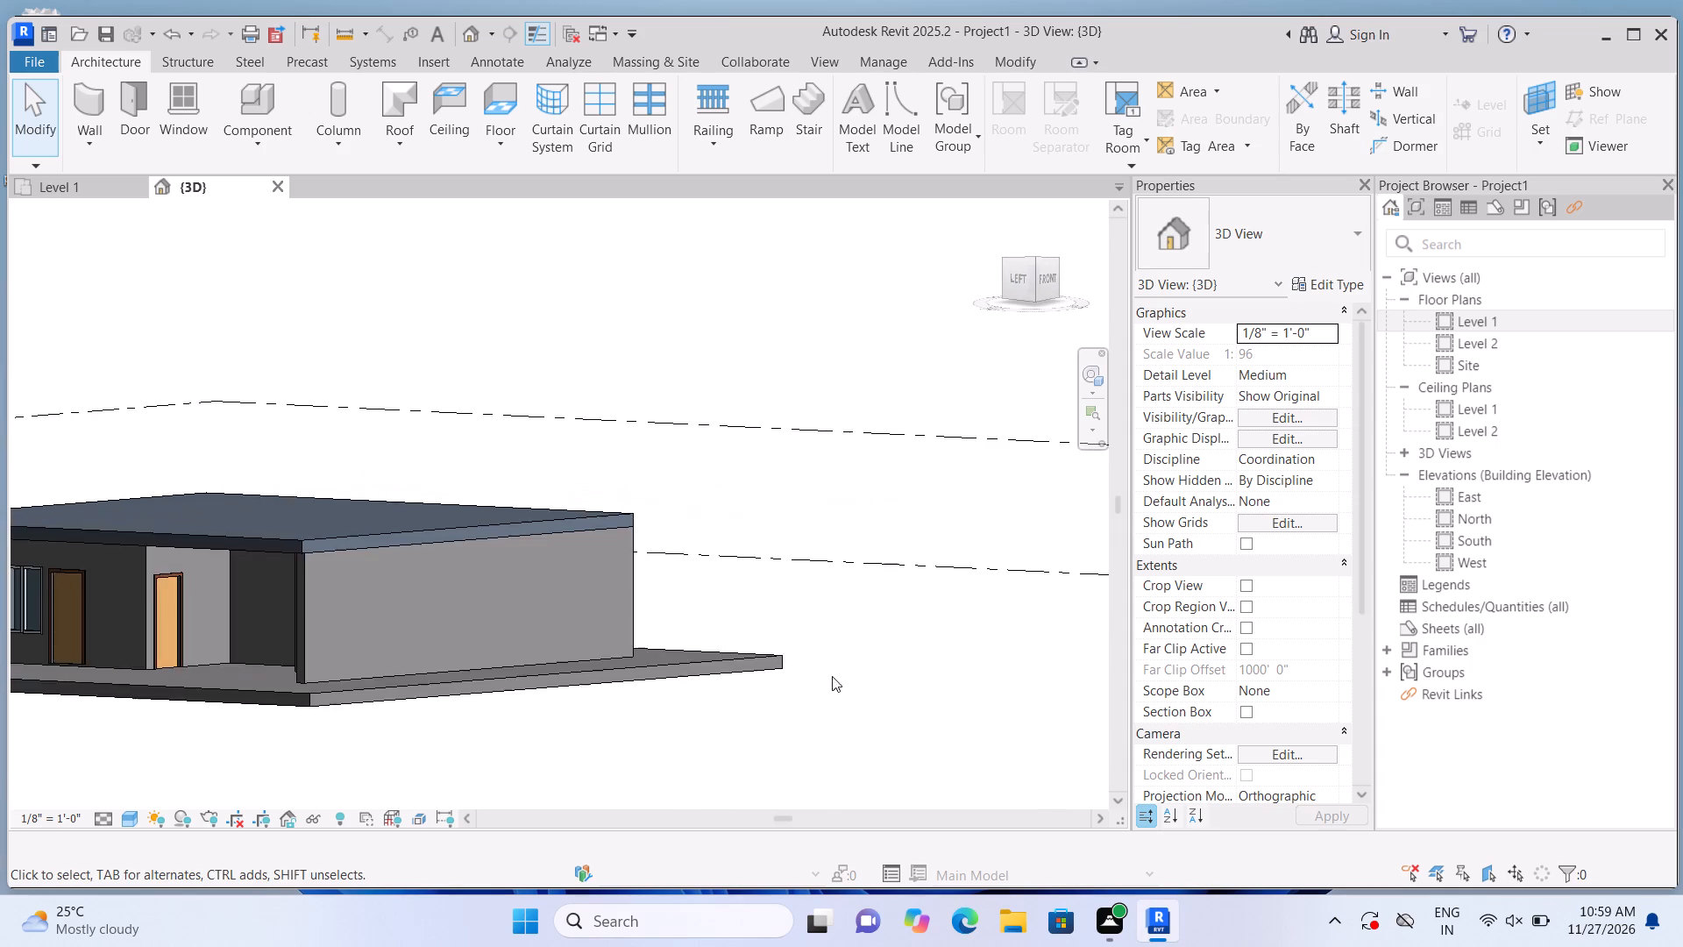
scroll(886, 666, "down", 5)
middle_click_drag(563, 737, 547, 745, "shift")
scroll(547, 745, "up", 5, "shift")
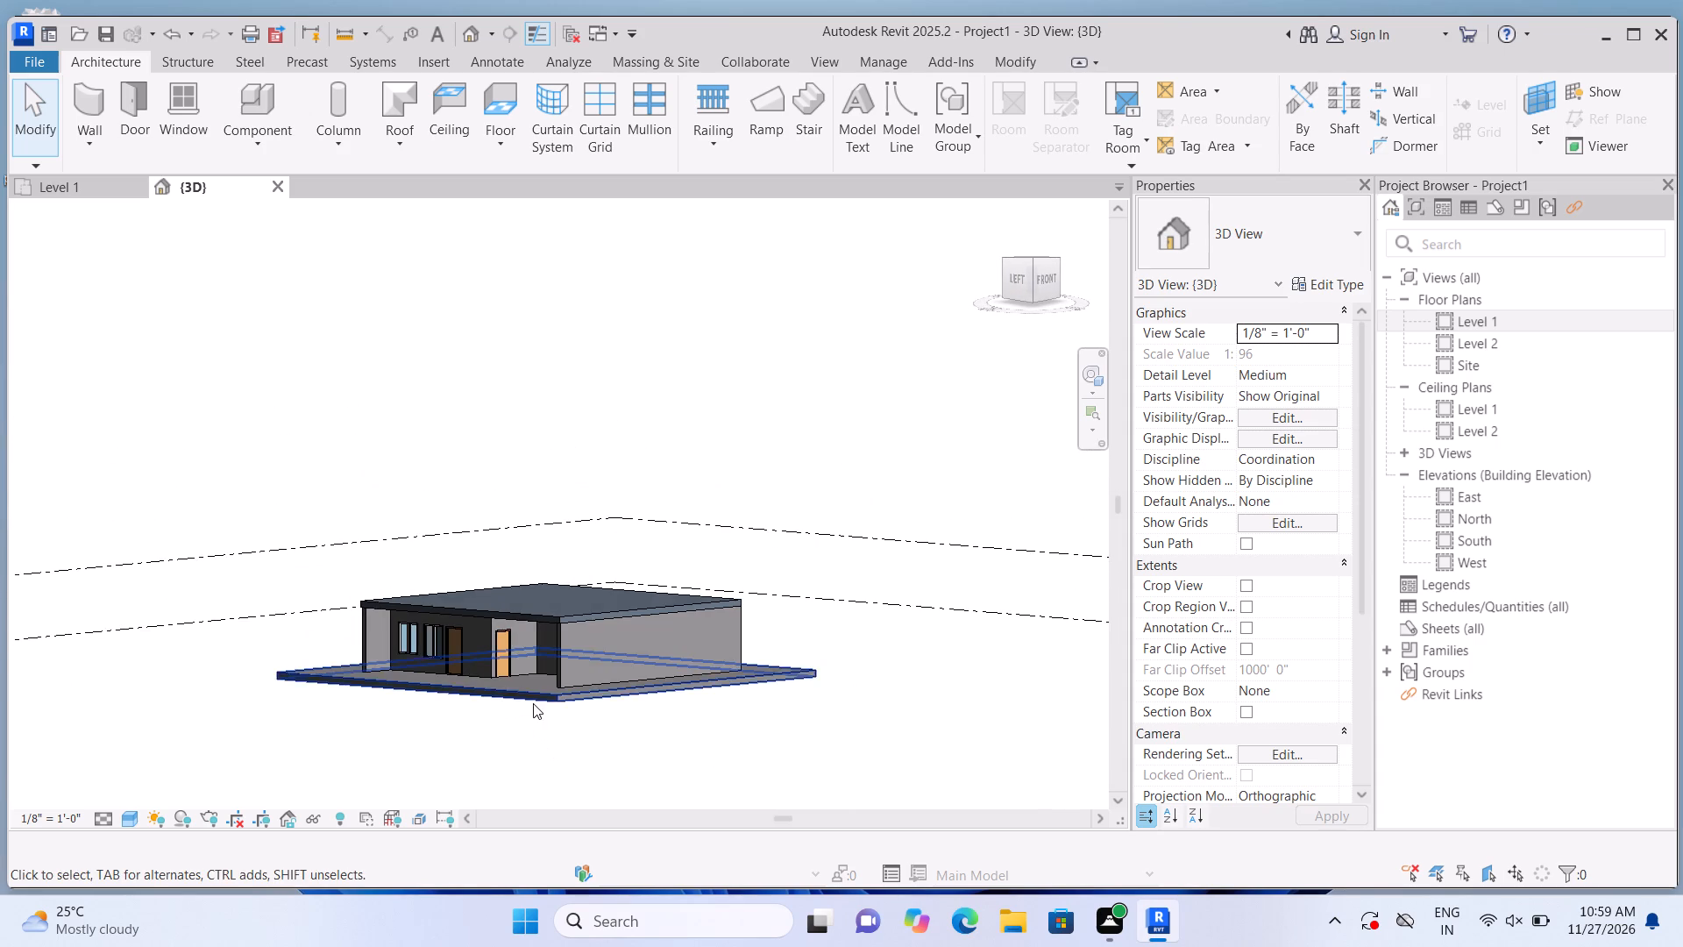
scroll(533, 703, "up", 2, "shift")
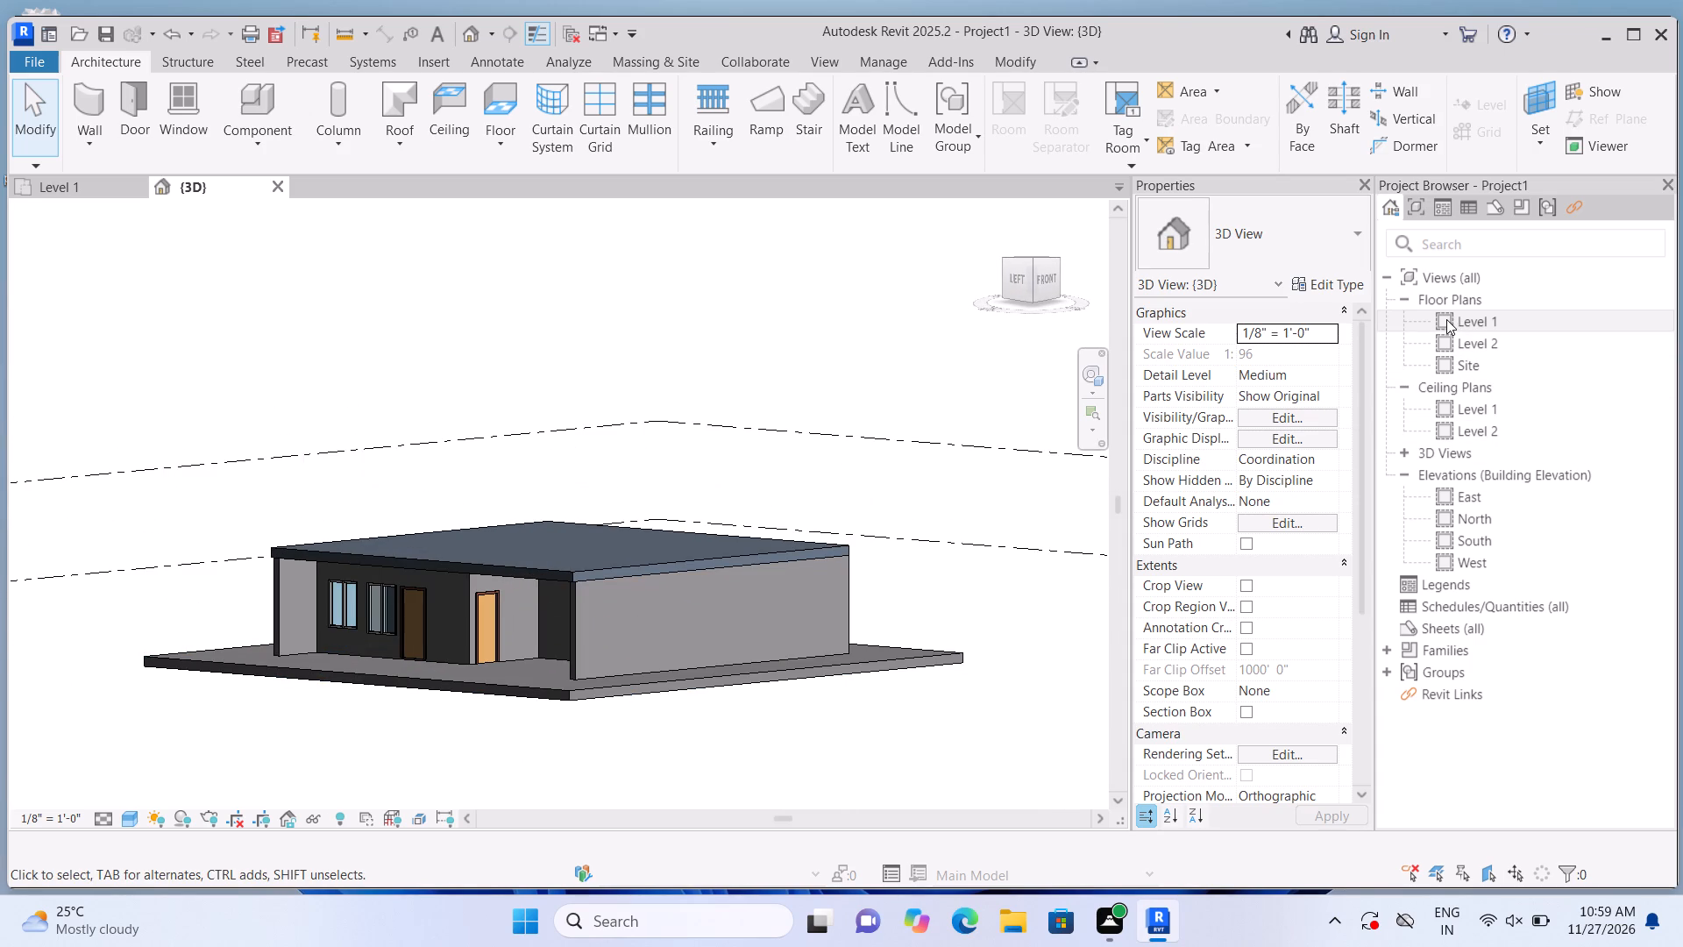
In the Level 1 plan, split the 4.5" wall south of the narrow room and delete its 3'-11" western end.
double_click(1446, 319)
scroll(751, 619, "up", 6)
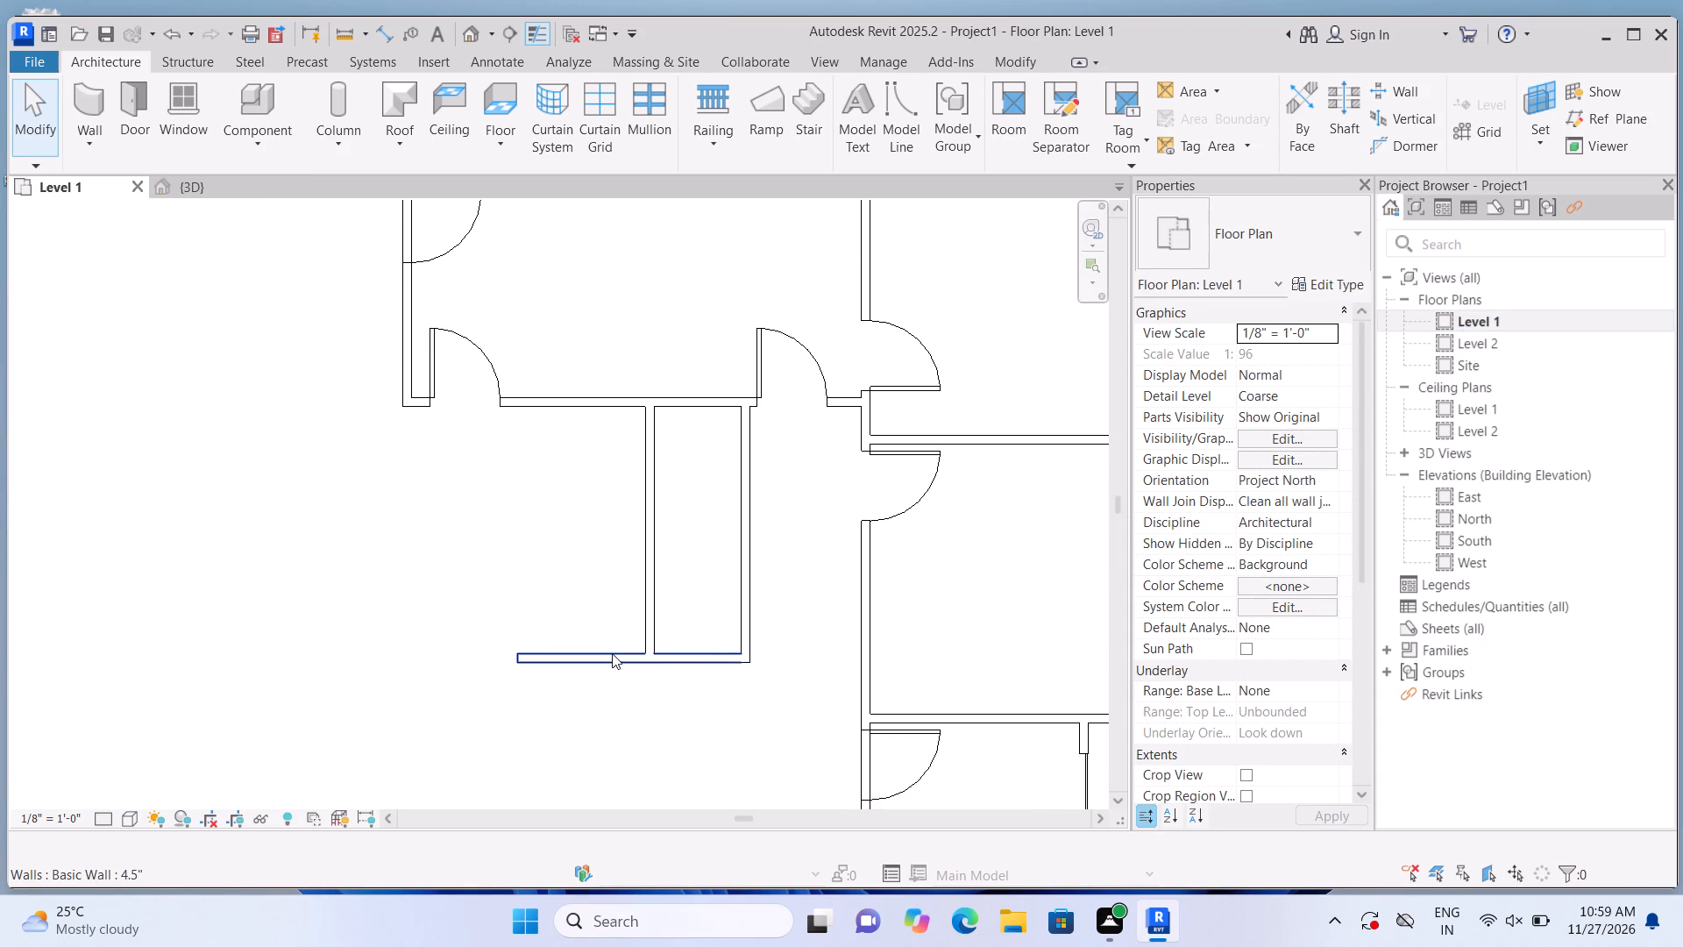
scroll(621, 661, "up", 2)
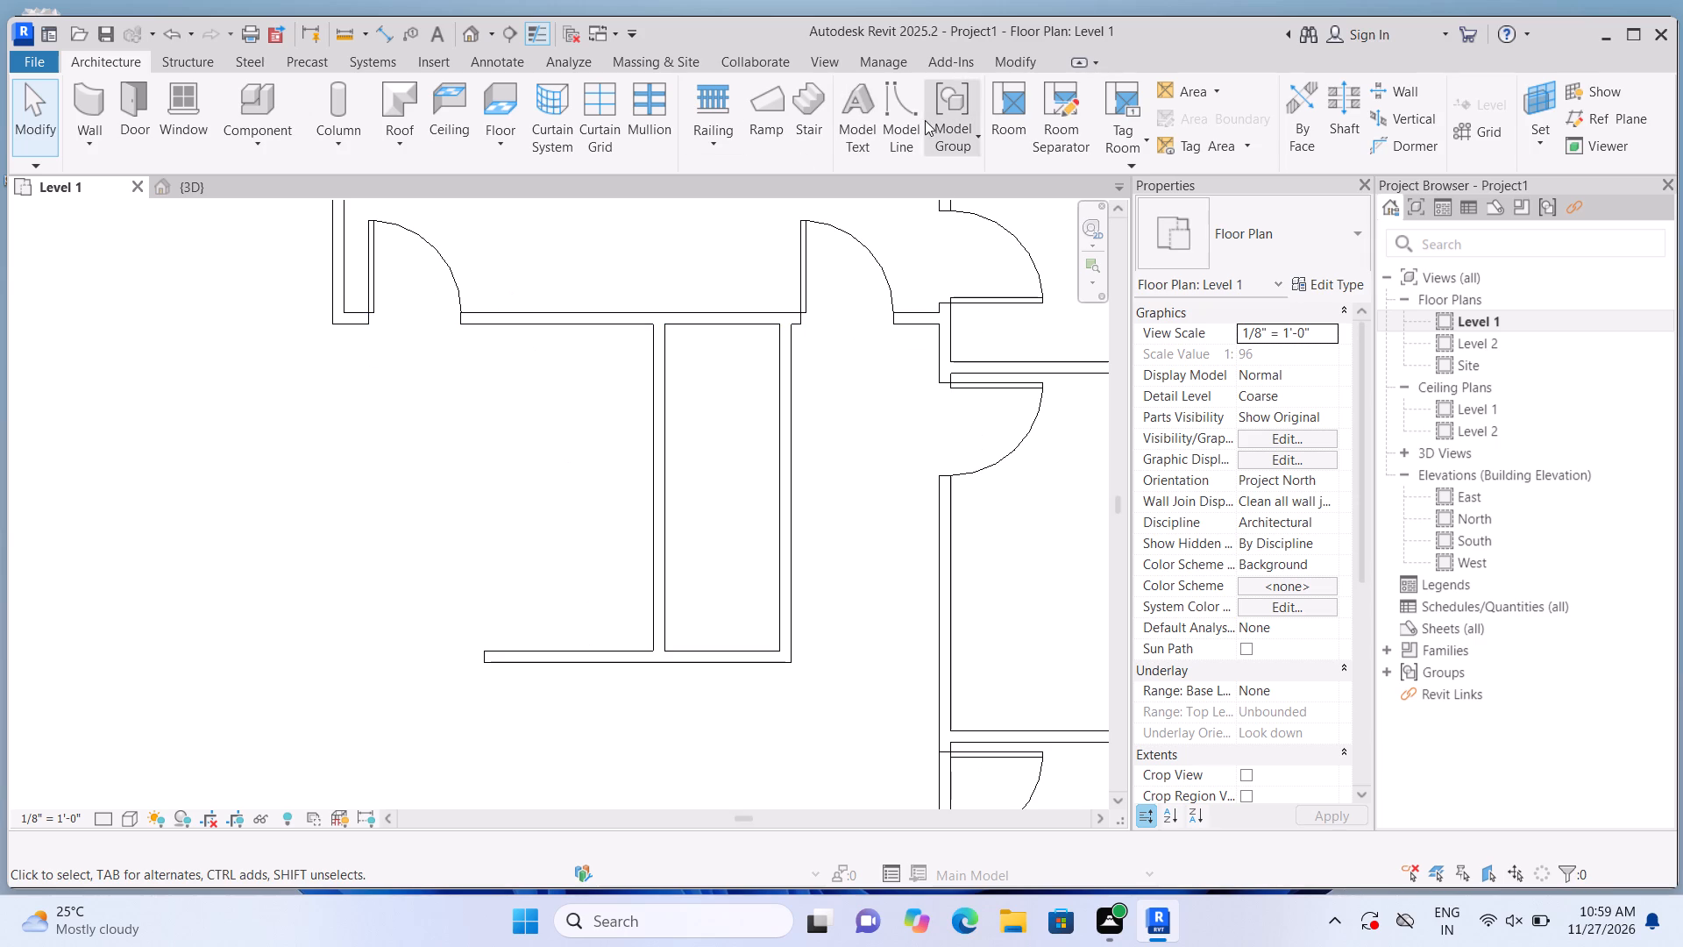
left_click(891, 131)
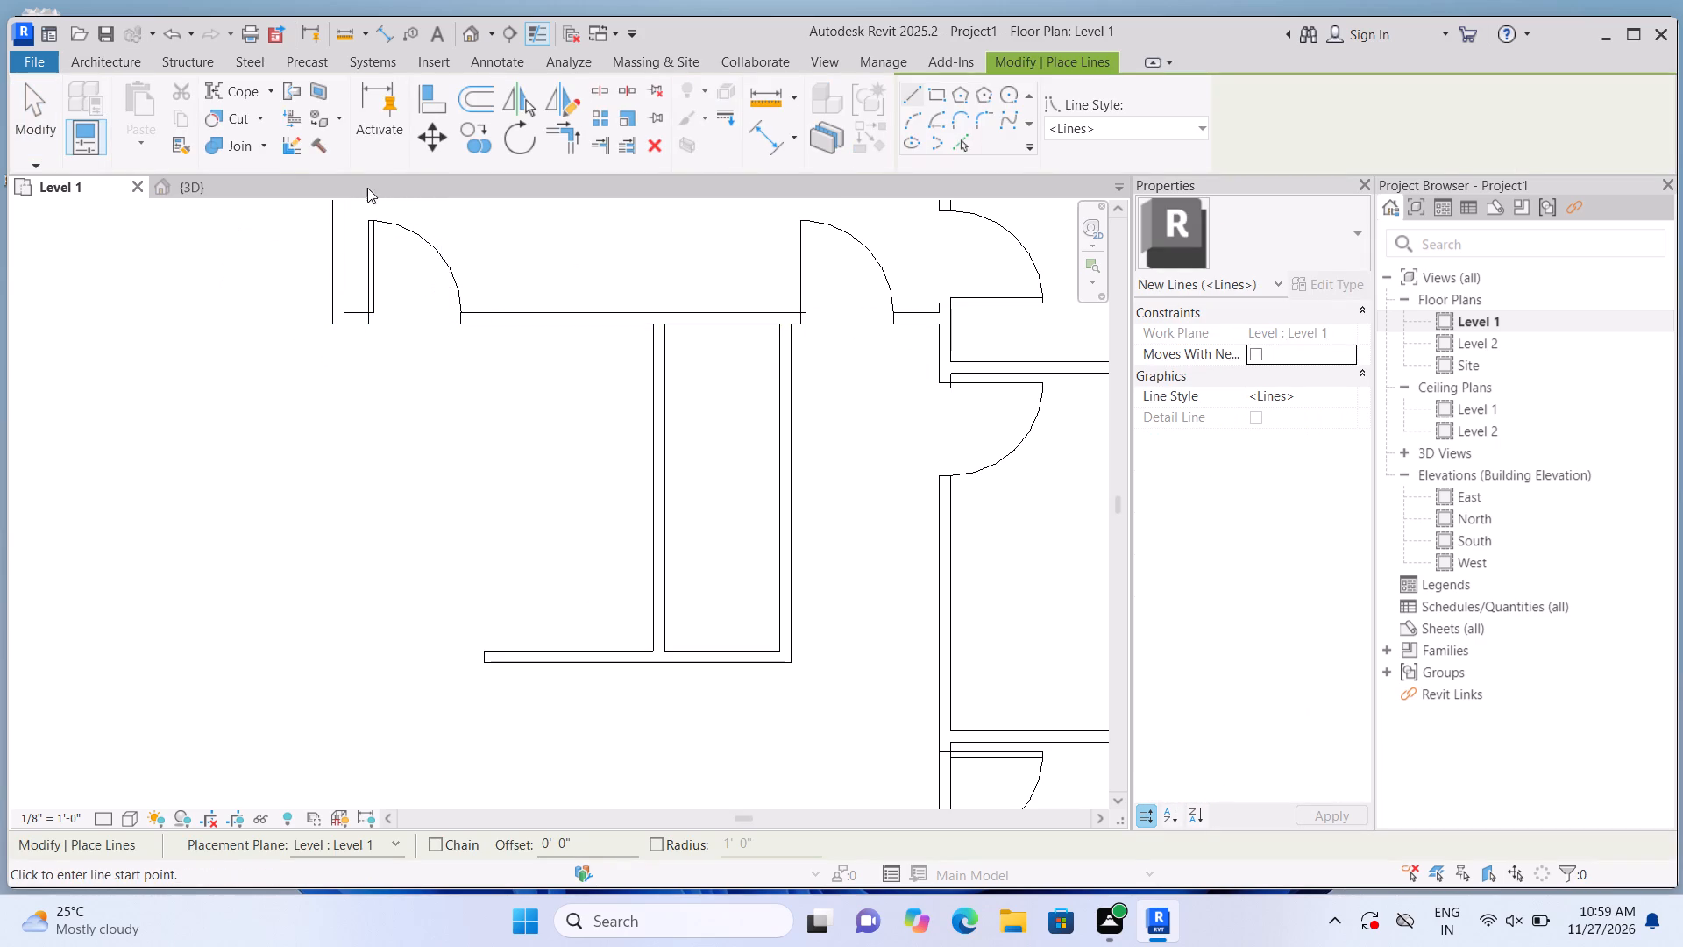
left_click(607, 90)
scroll(607, 599, "up", 2)
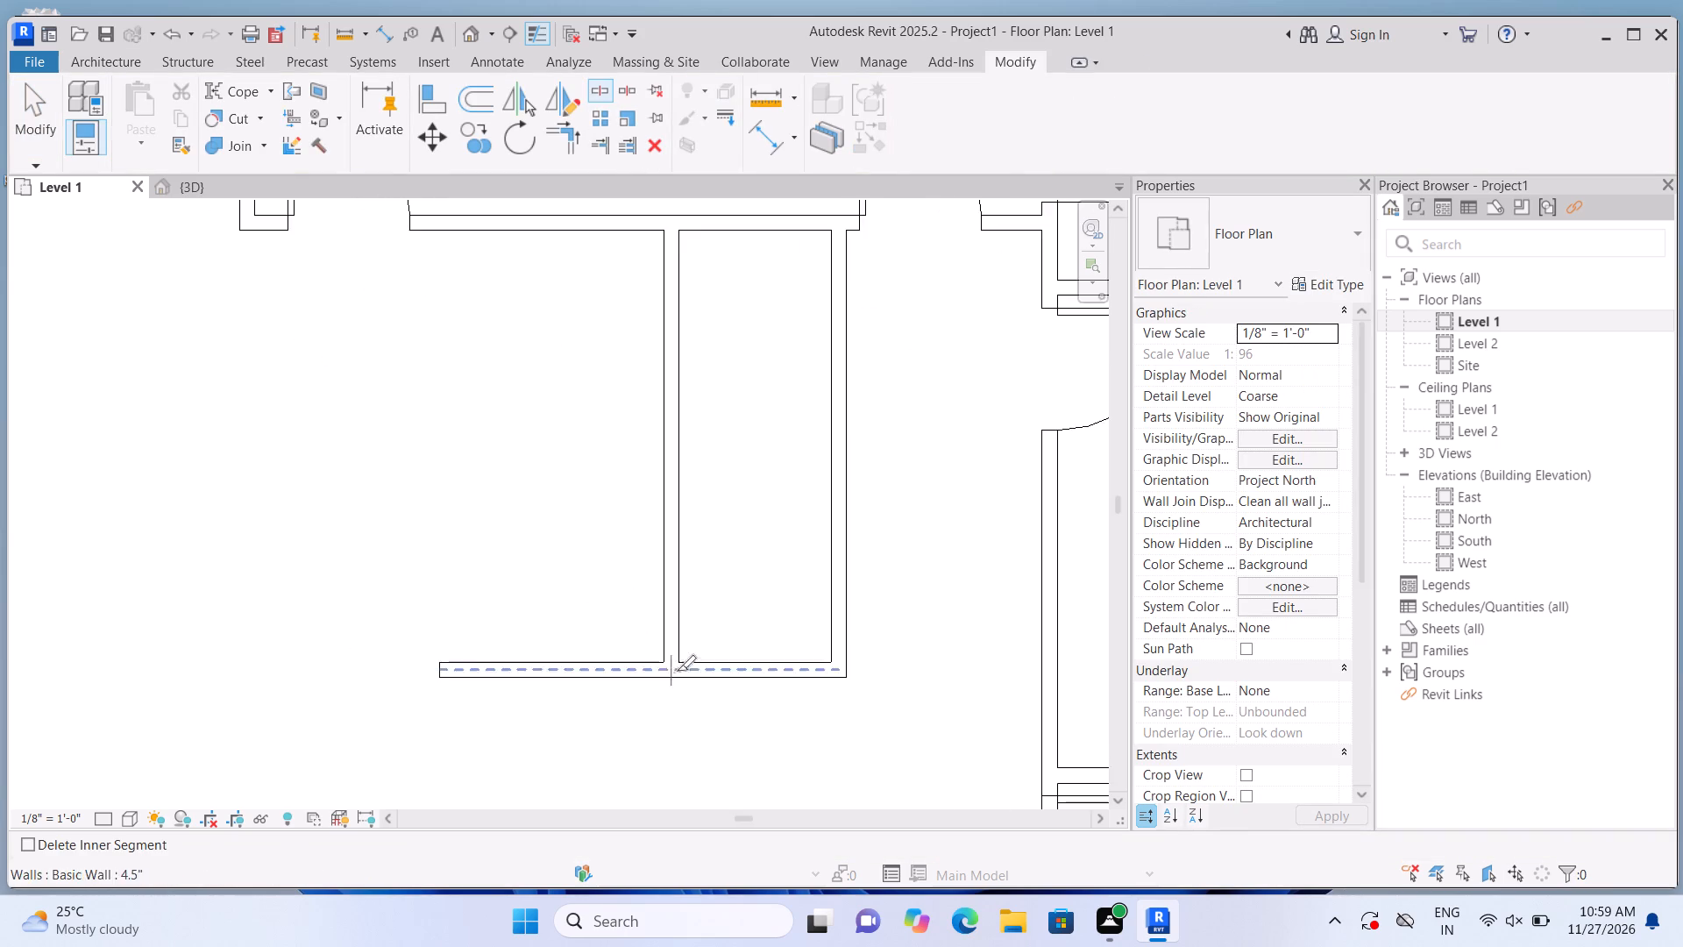
scroll(677, 671, "up", 4)
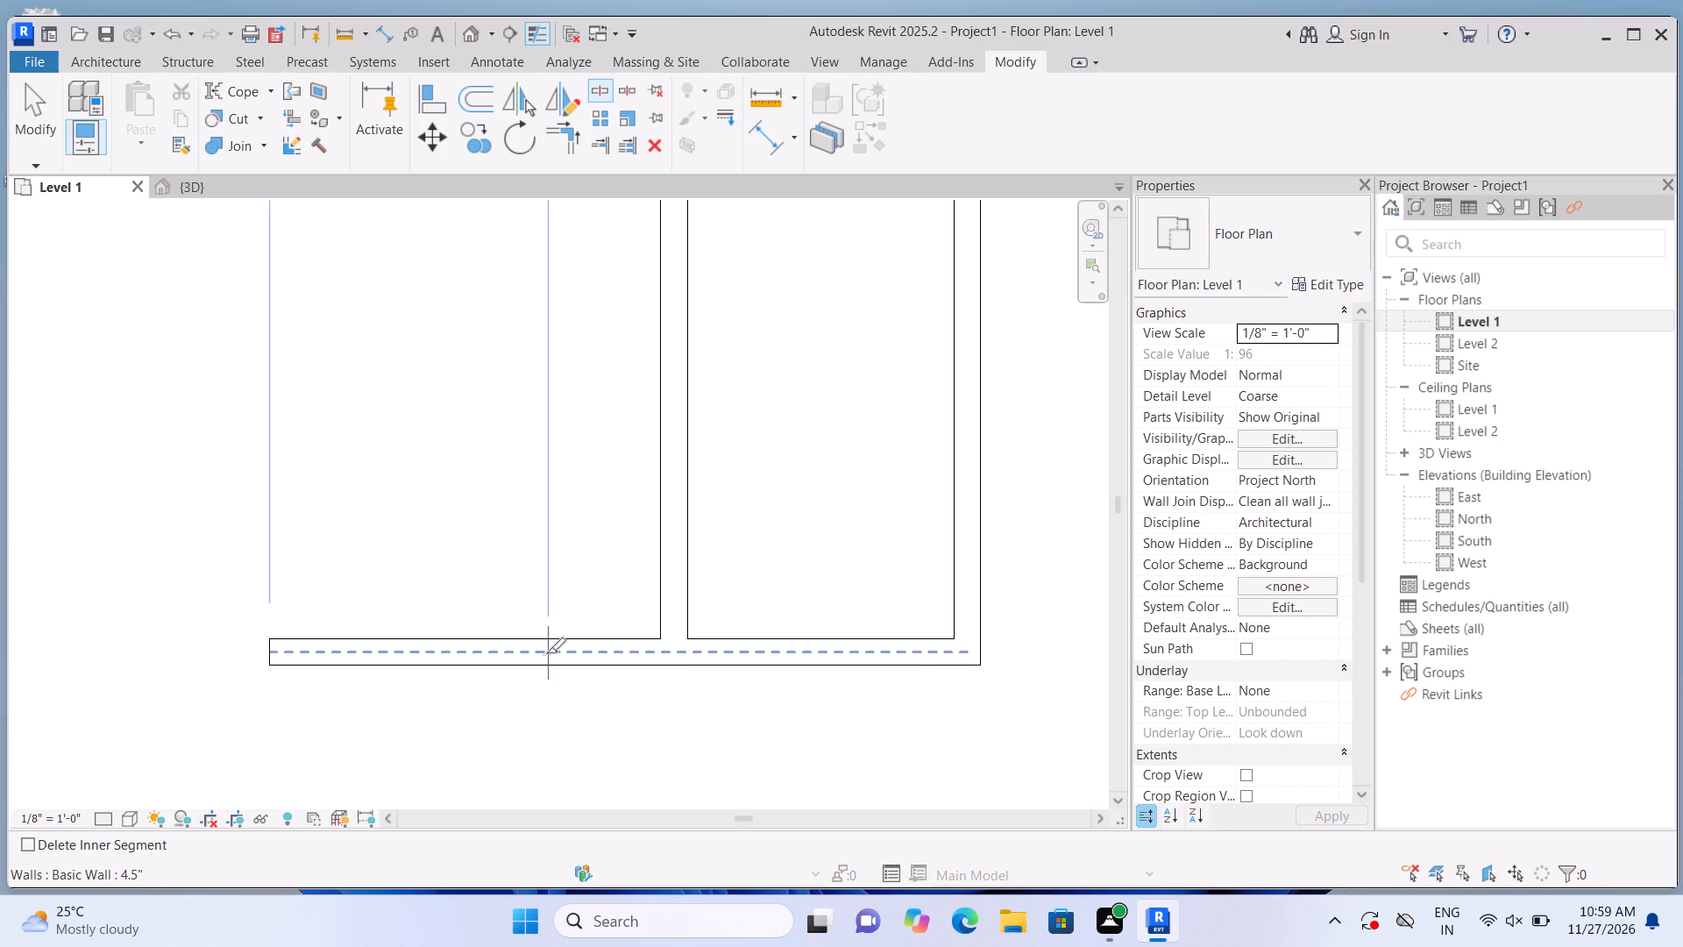
left_click(547, 653)
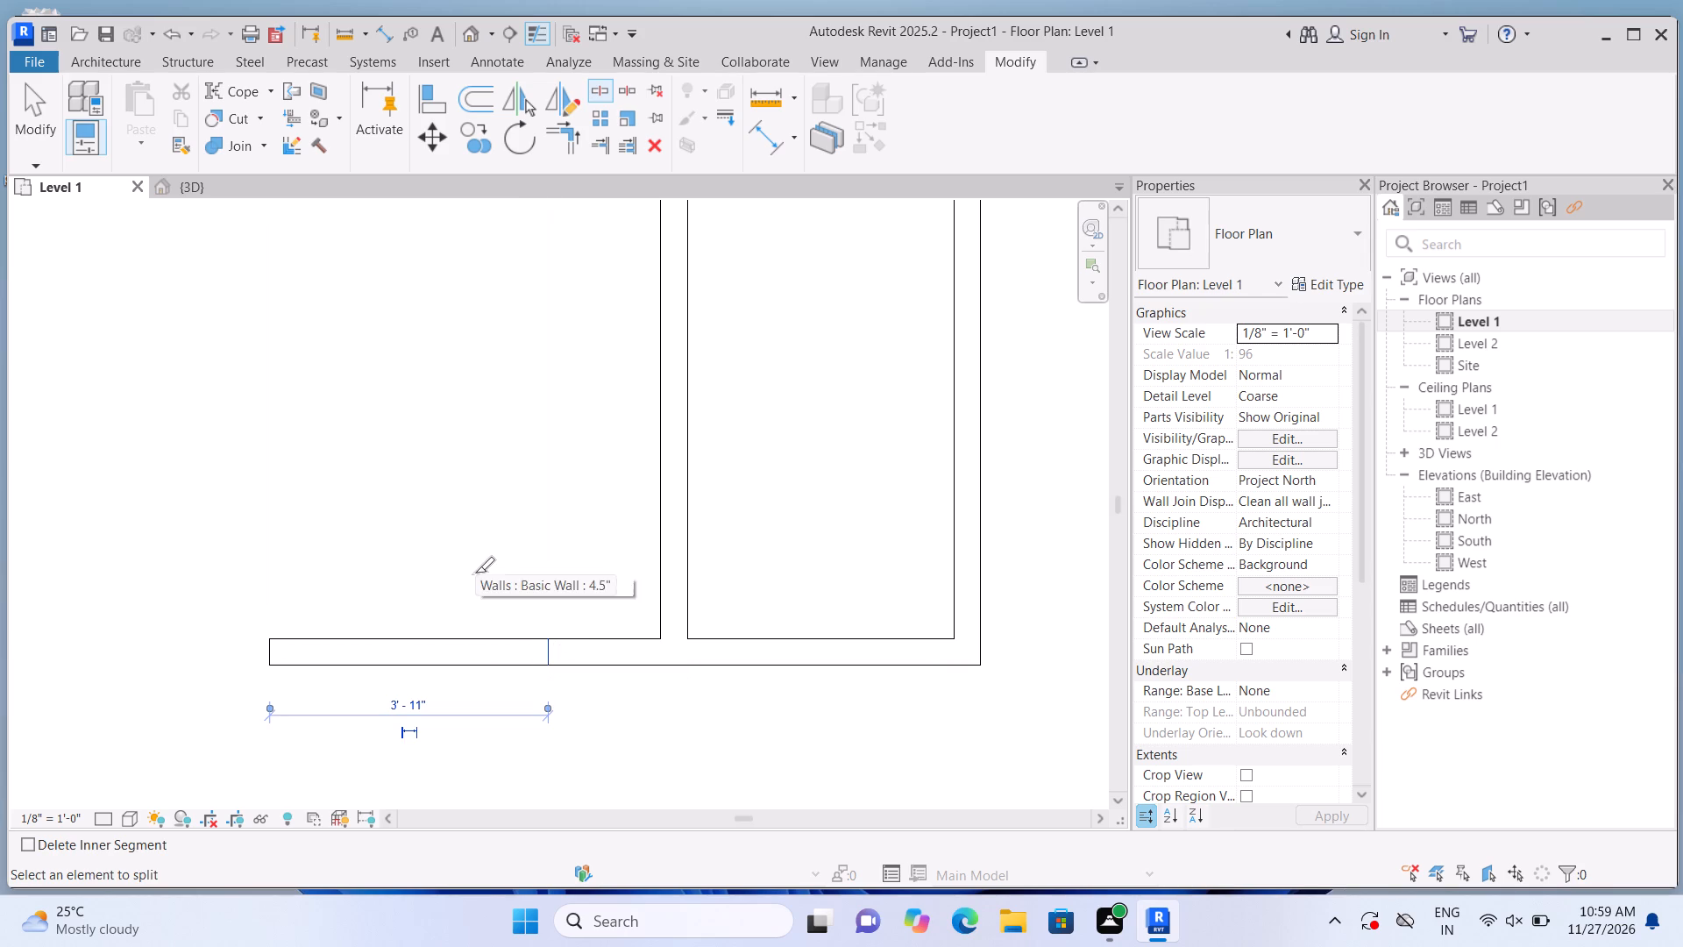
key("Escape")
key("Escape")
left_click(467, 655)
key("Delete")
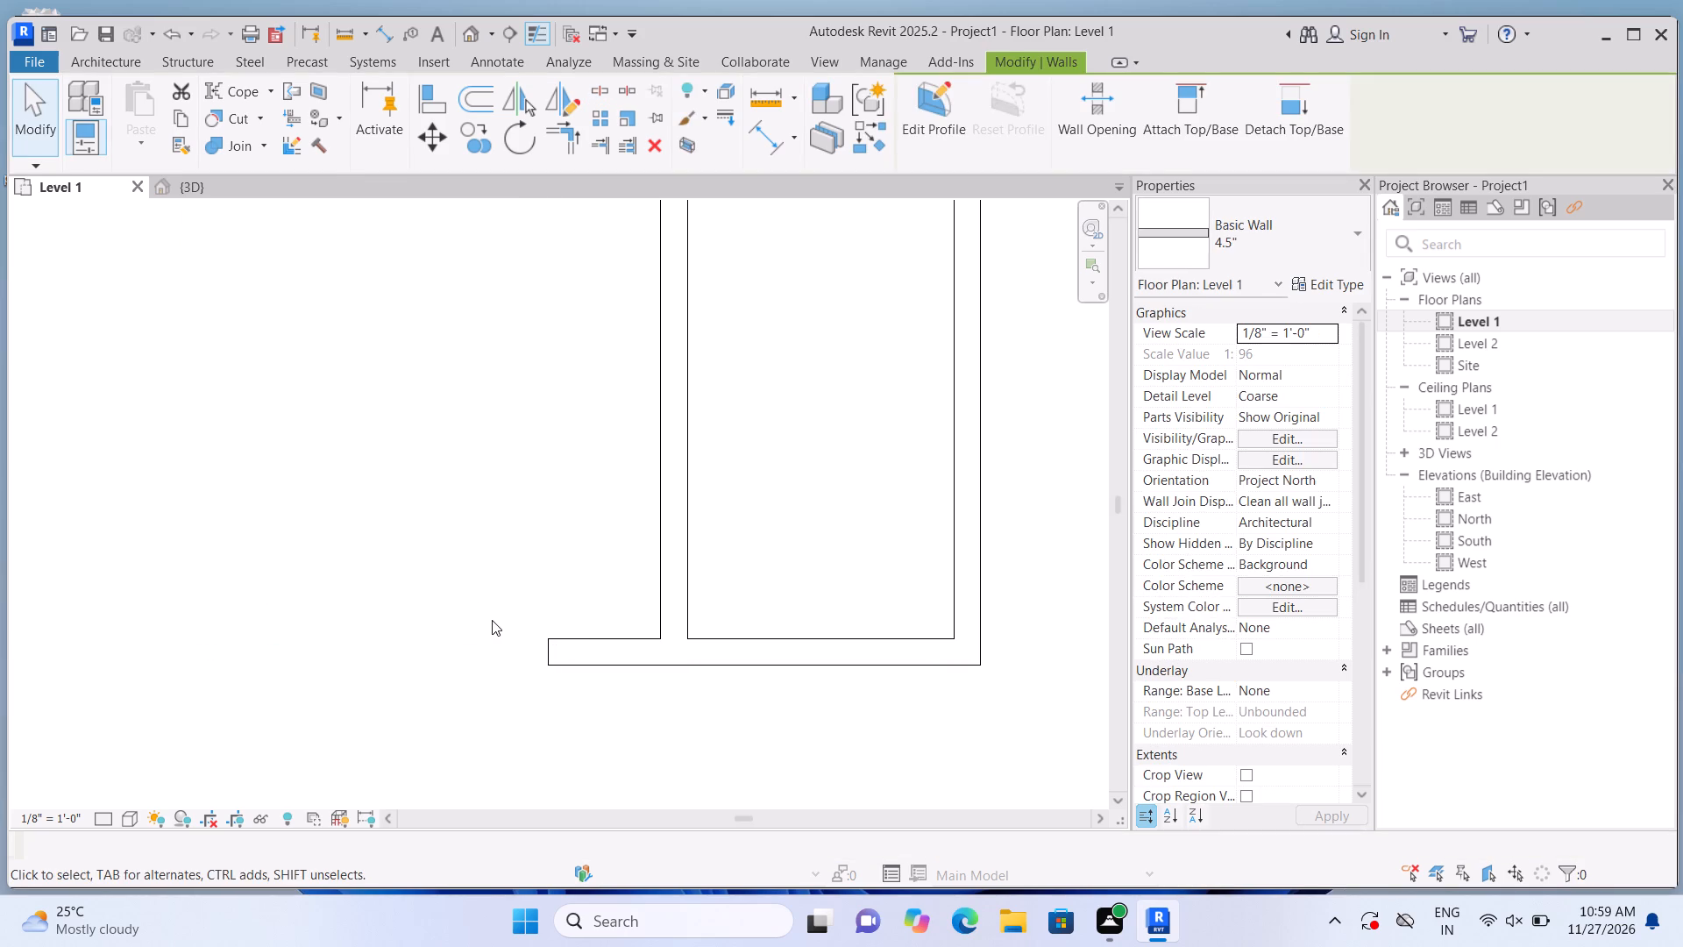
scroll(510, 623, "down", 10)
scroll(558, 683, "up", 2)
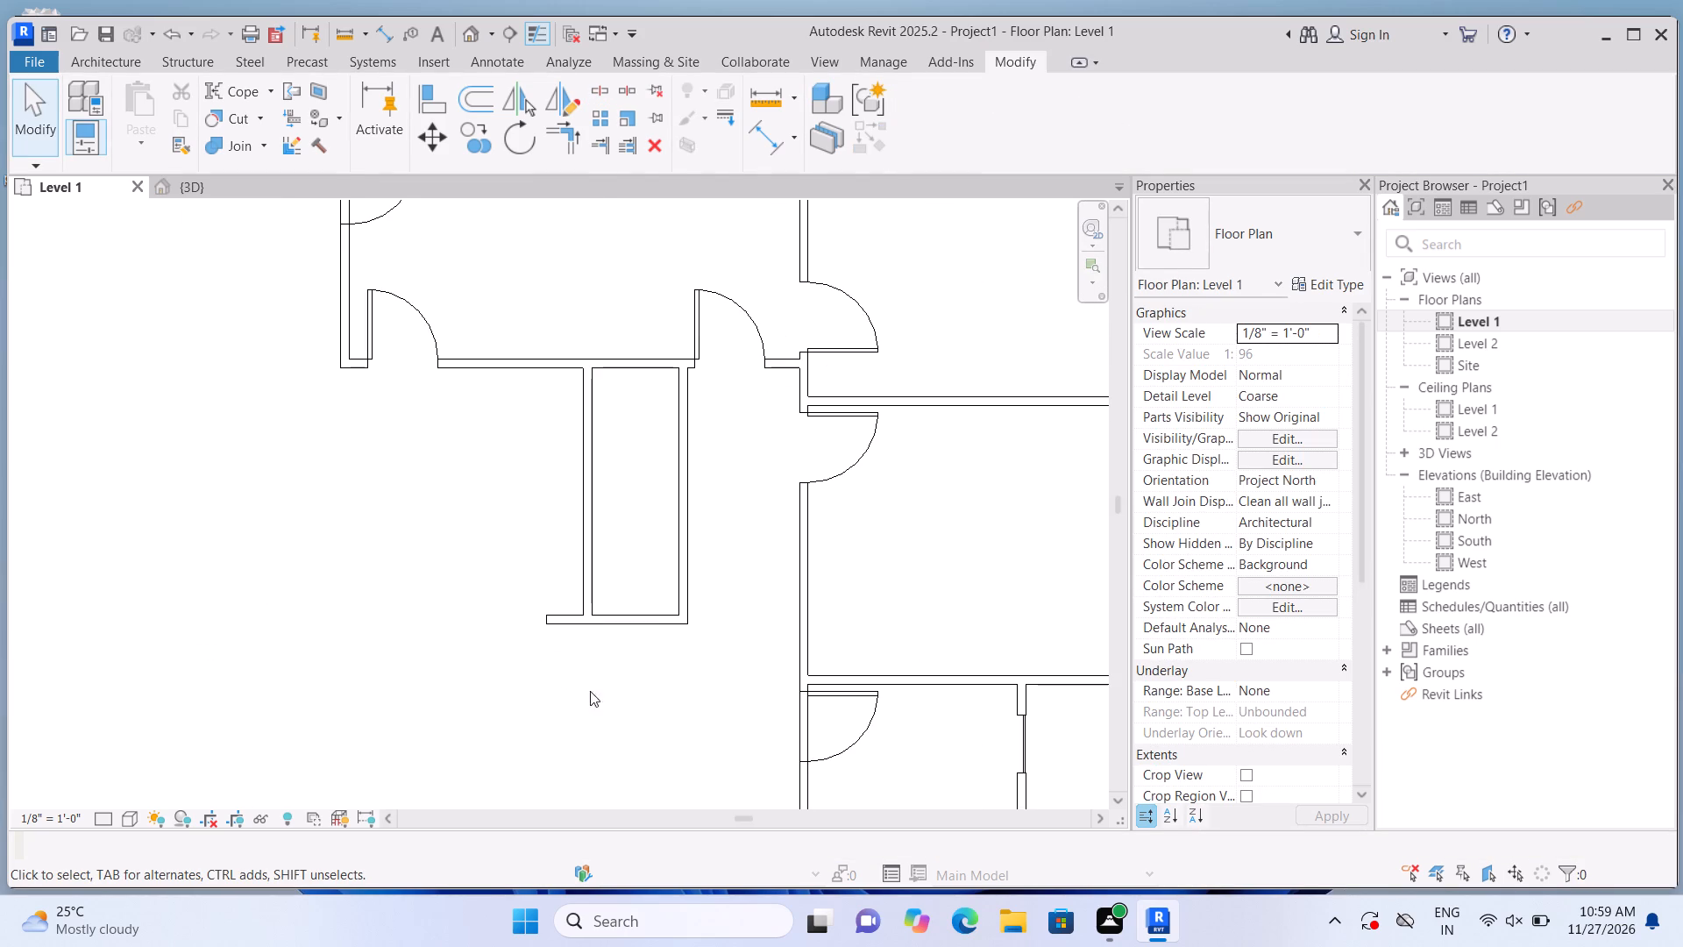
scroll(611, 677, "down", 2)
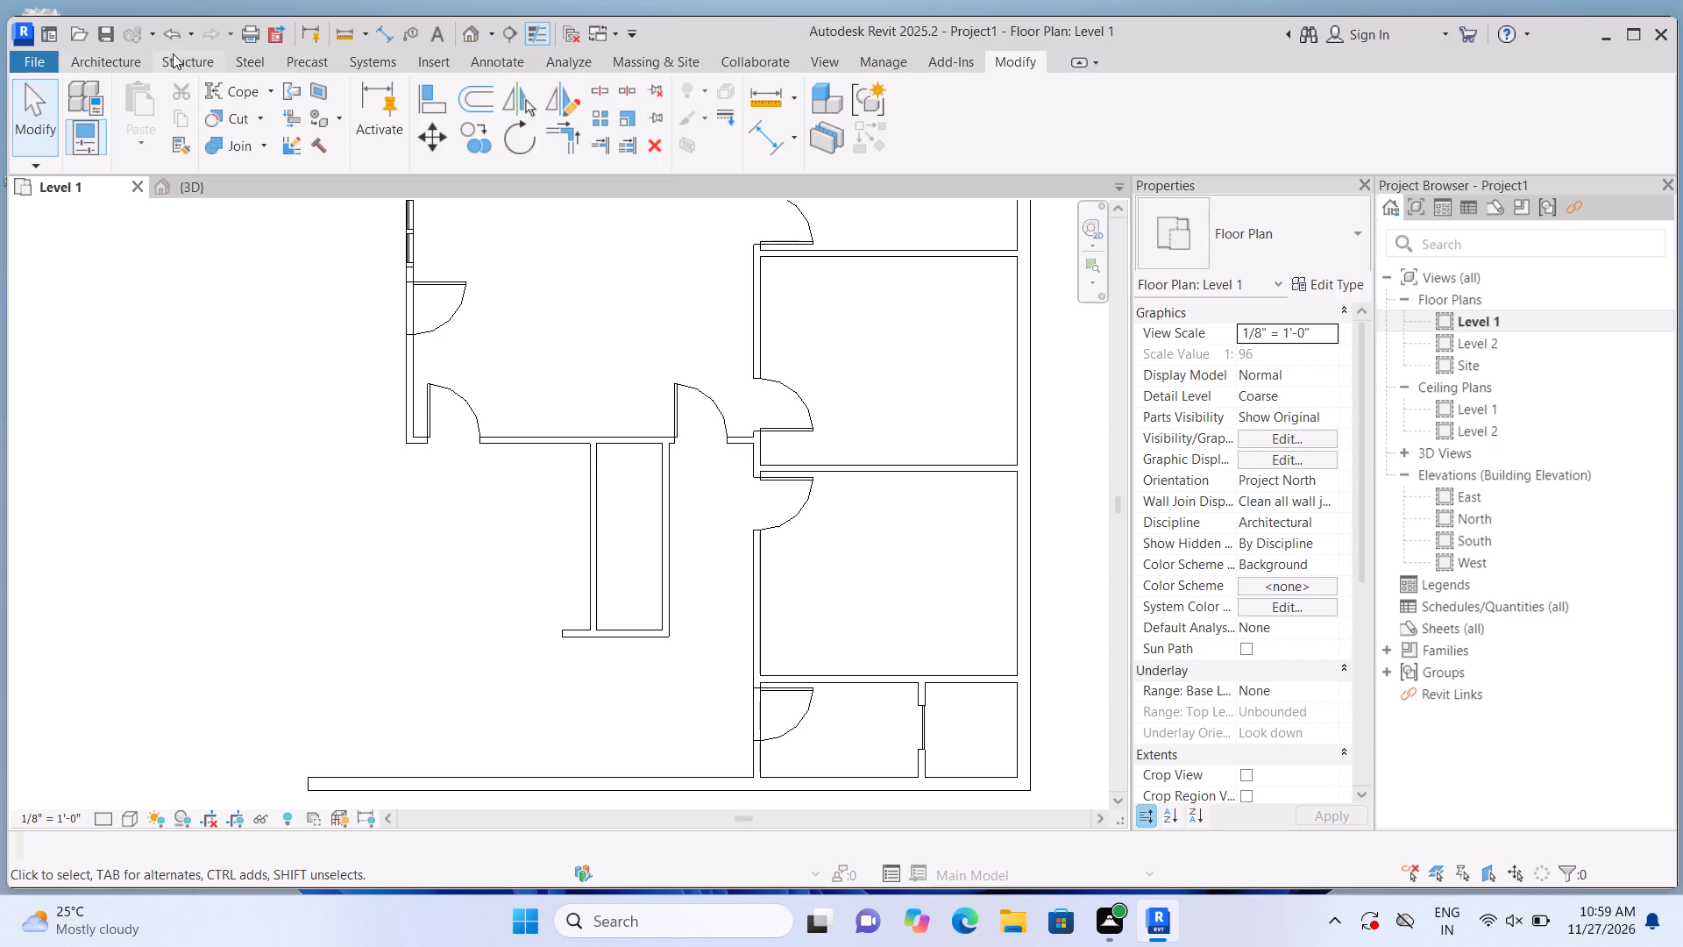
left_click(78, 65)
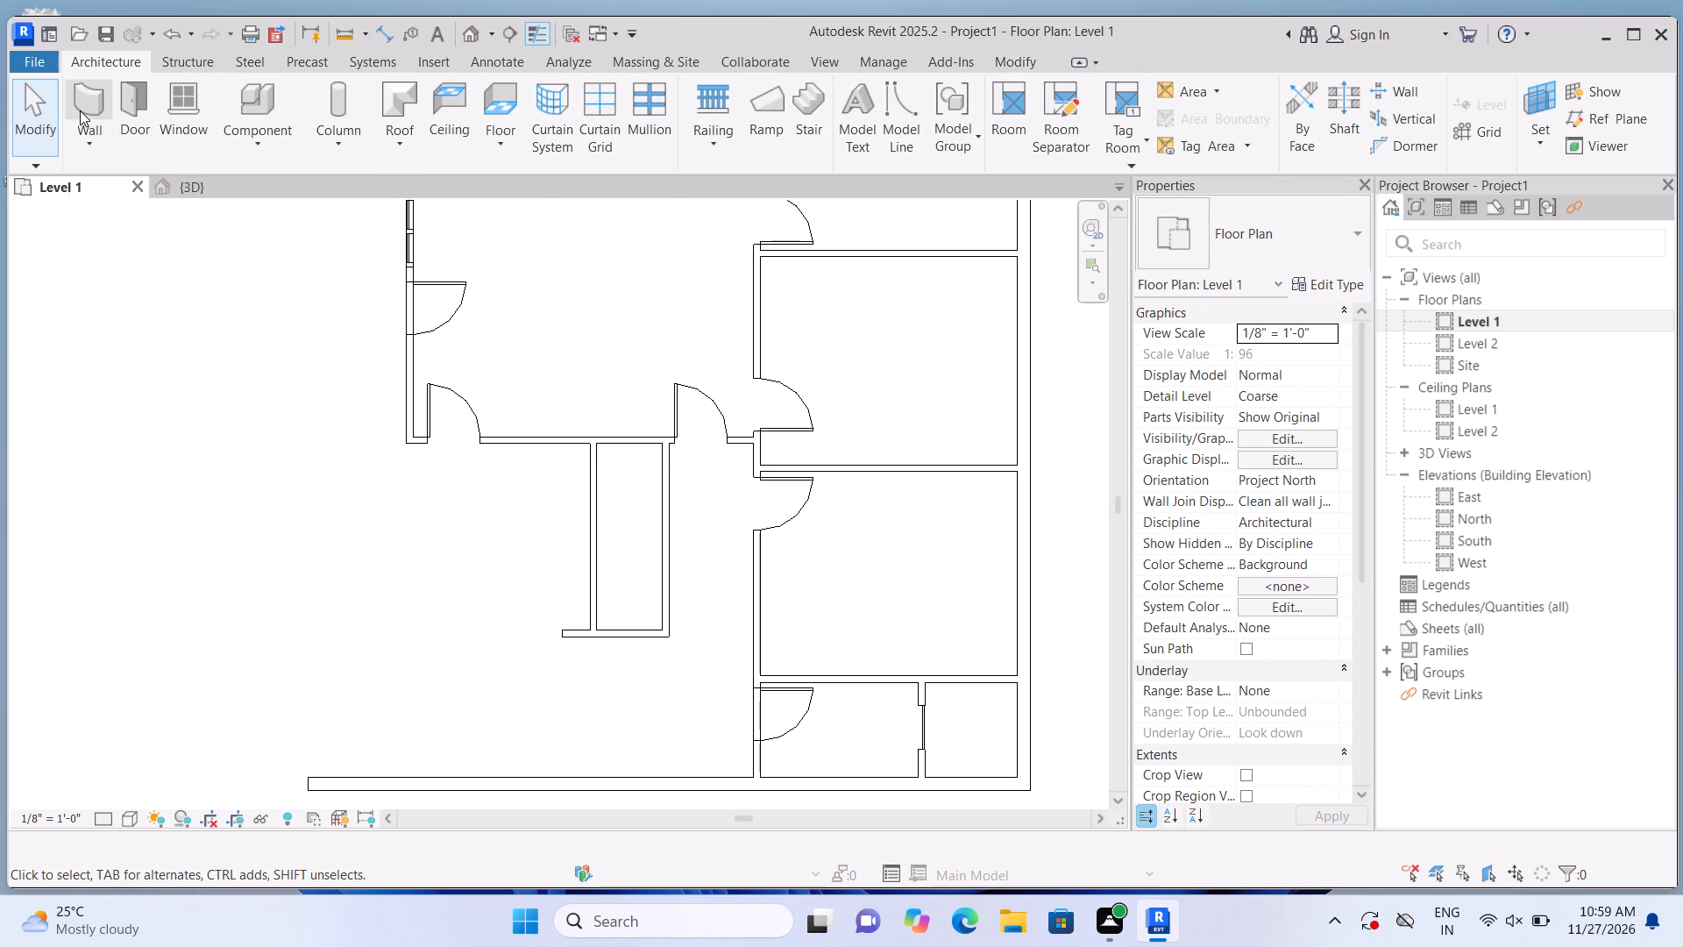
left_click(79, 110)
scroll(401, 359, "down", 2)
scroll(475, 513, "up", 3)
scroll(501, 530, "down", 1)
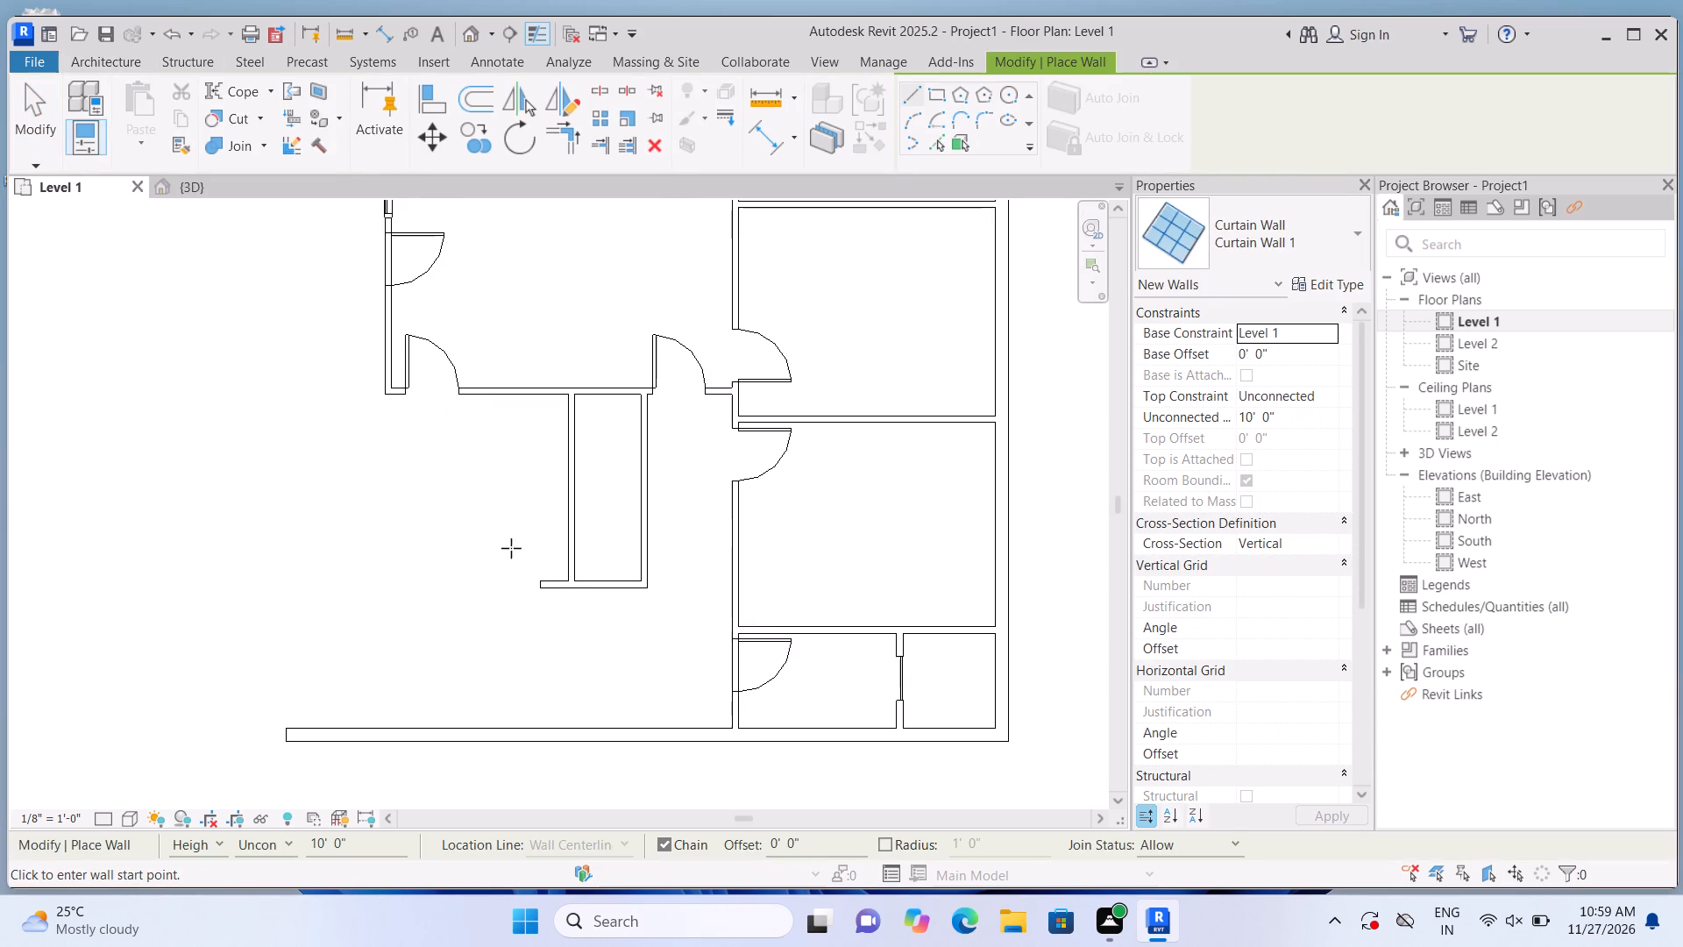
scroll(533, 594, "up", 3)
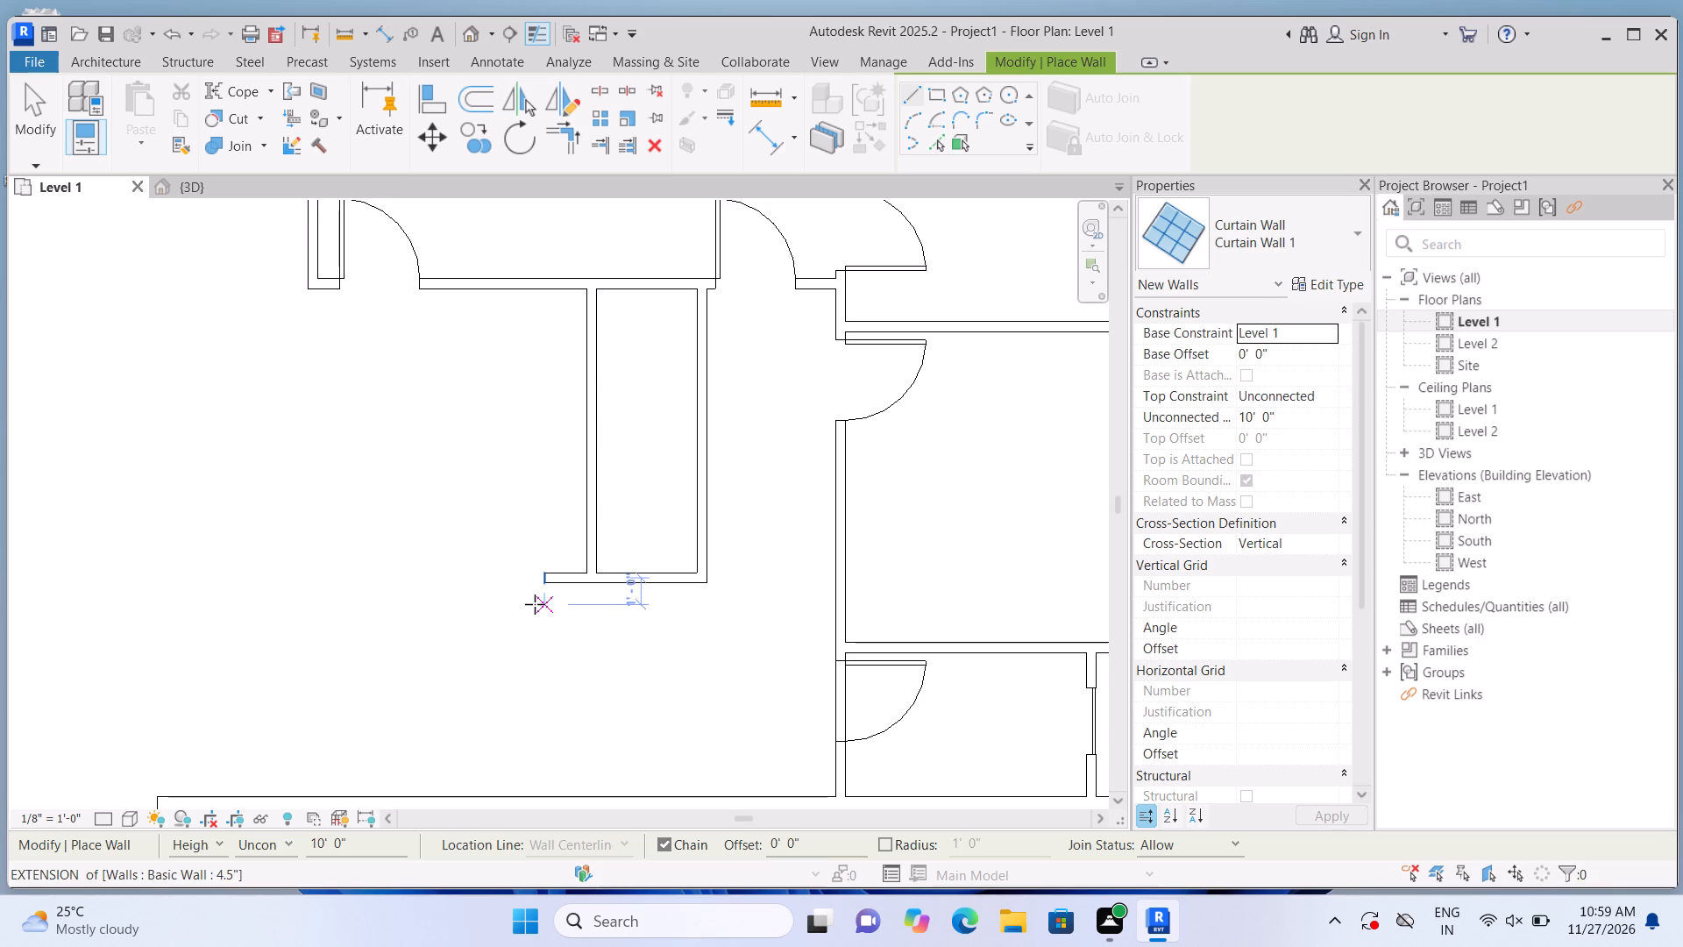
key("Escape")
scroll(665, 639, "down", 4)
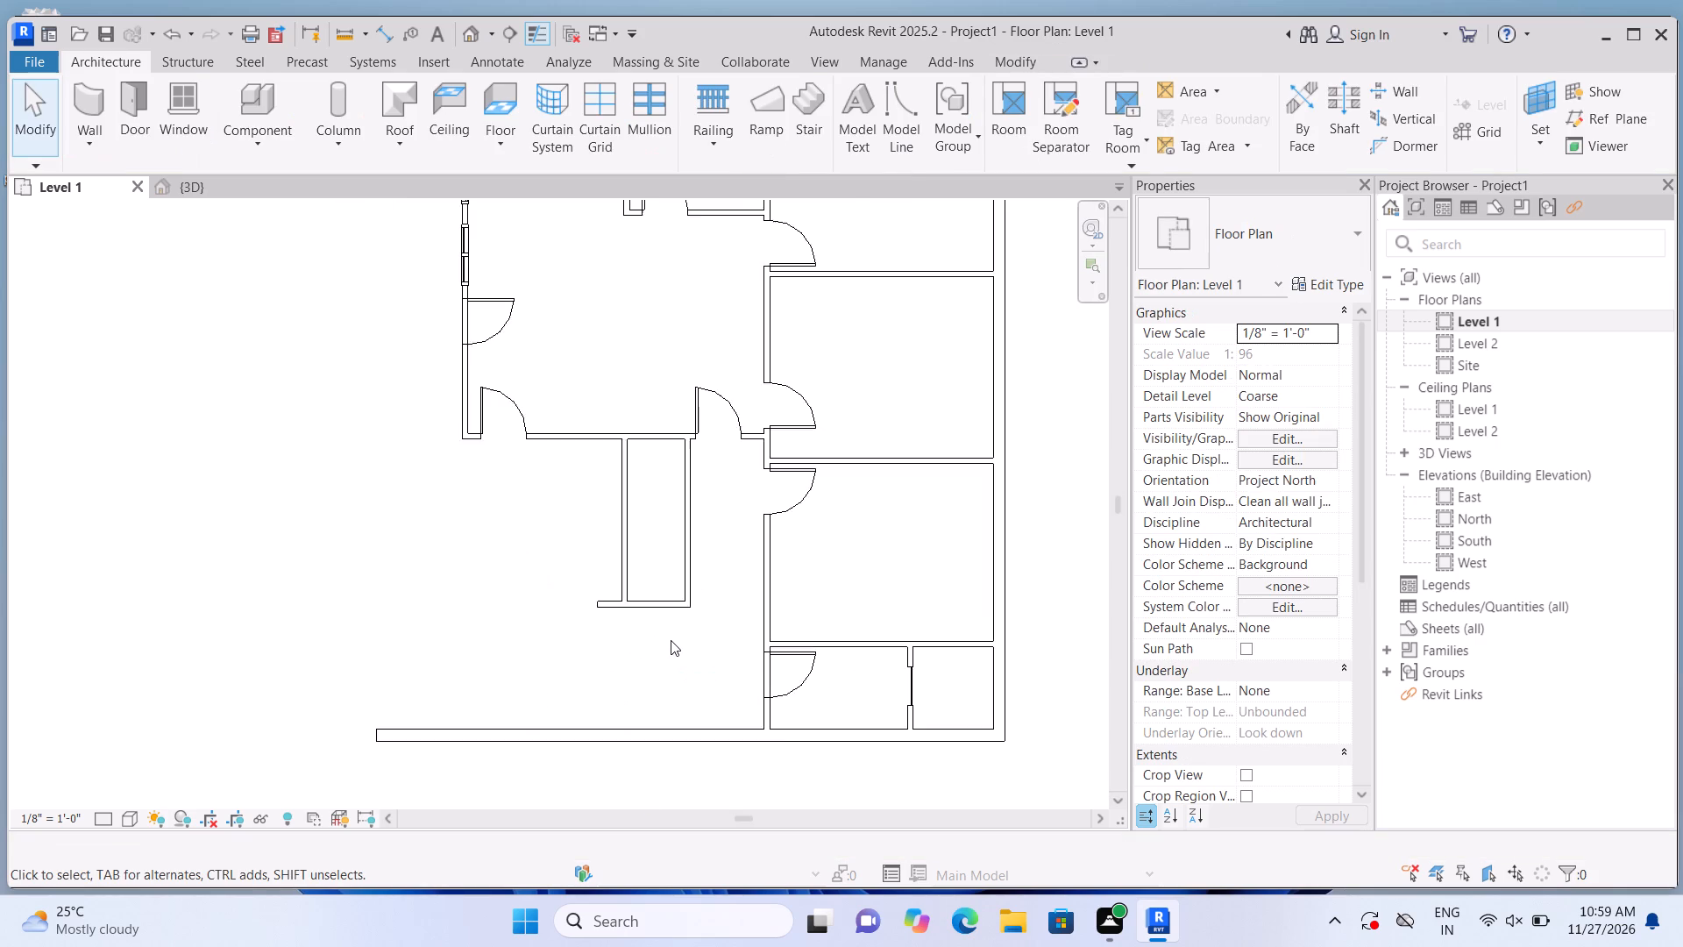
Review the Level 1 plan layout and the building's exterior in 3D from its southwest corner.
scroll(671, 640, "down", 2)
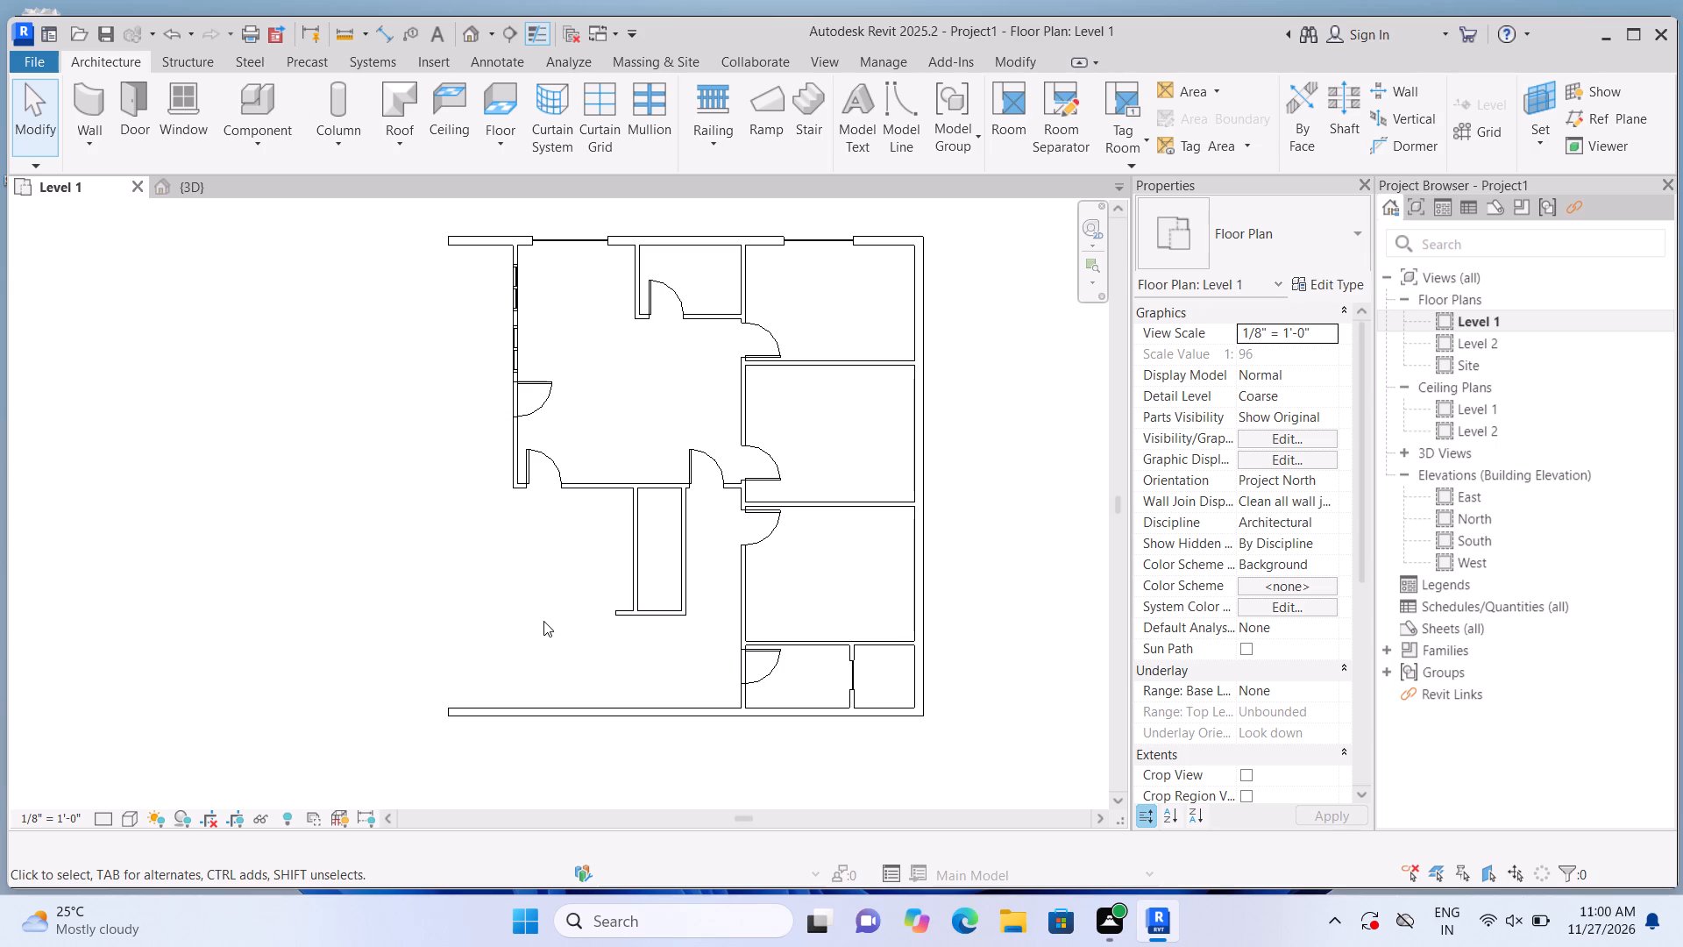
scroll(550, 647, "down", 1)
scroll(552, 647, "up", 1)
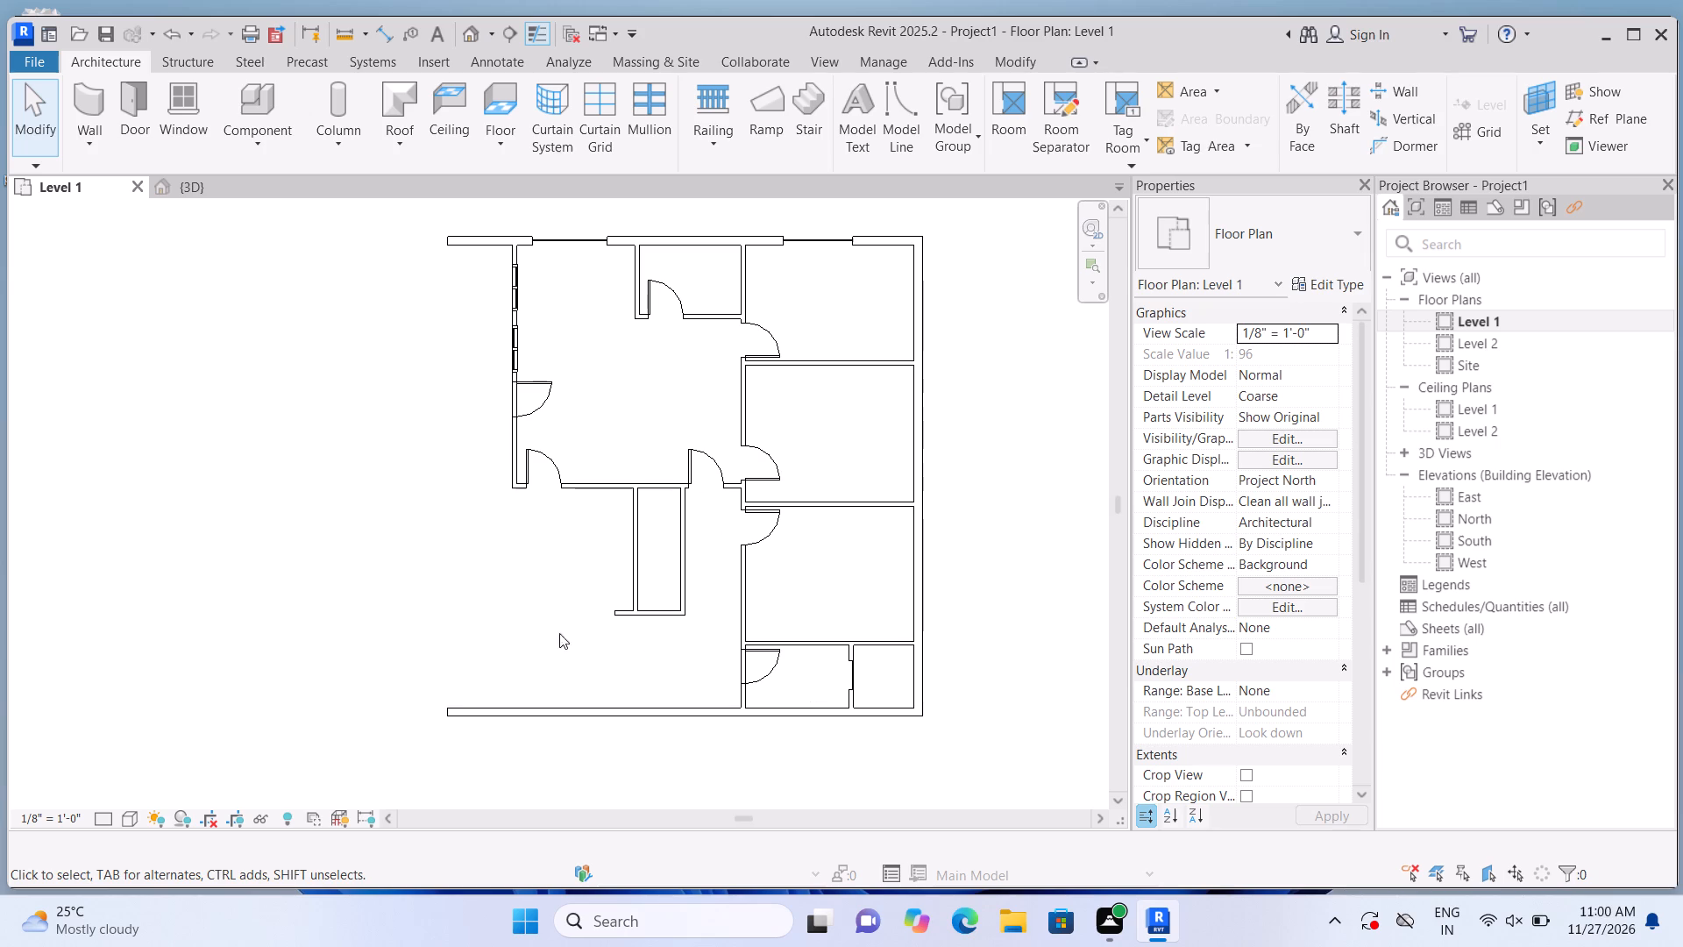
left_click(467, 35)
middle_click_drag(471, 749, 465, 758, "shift")
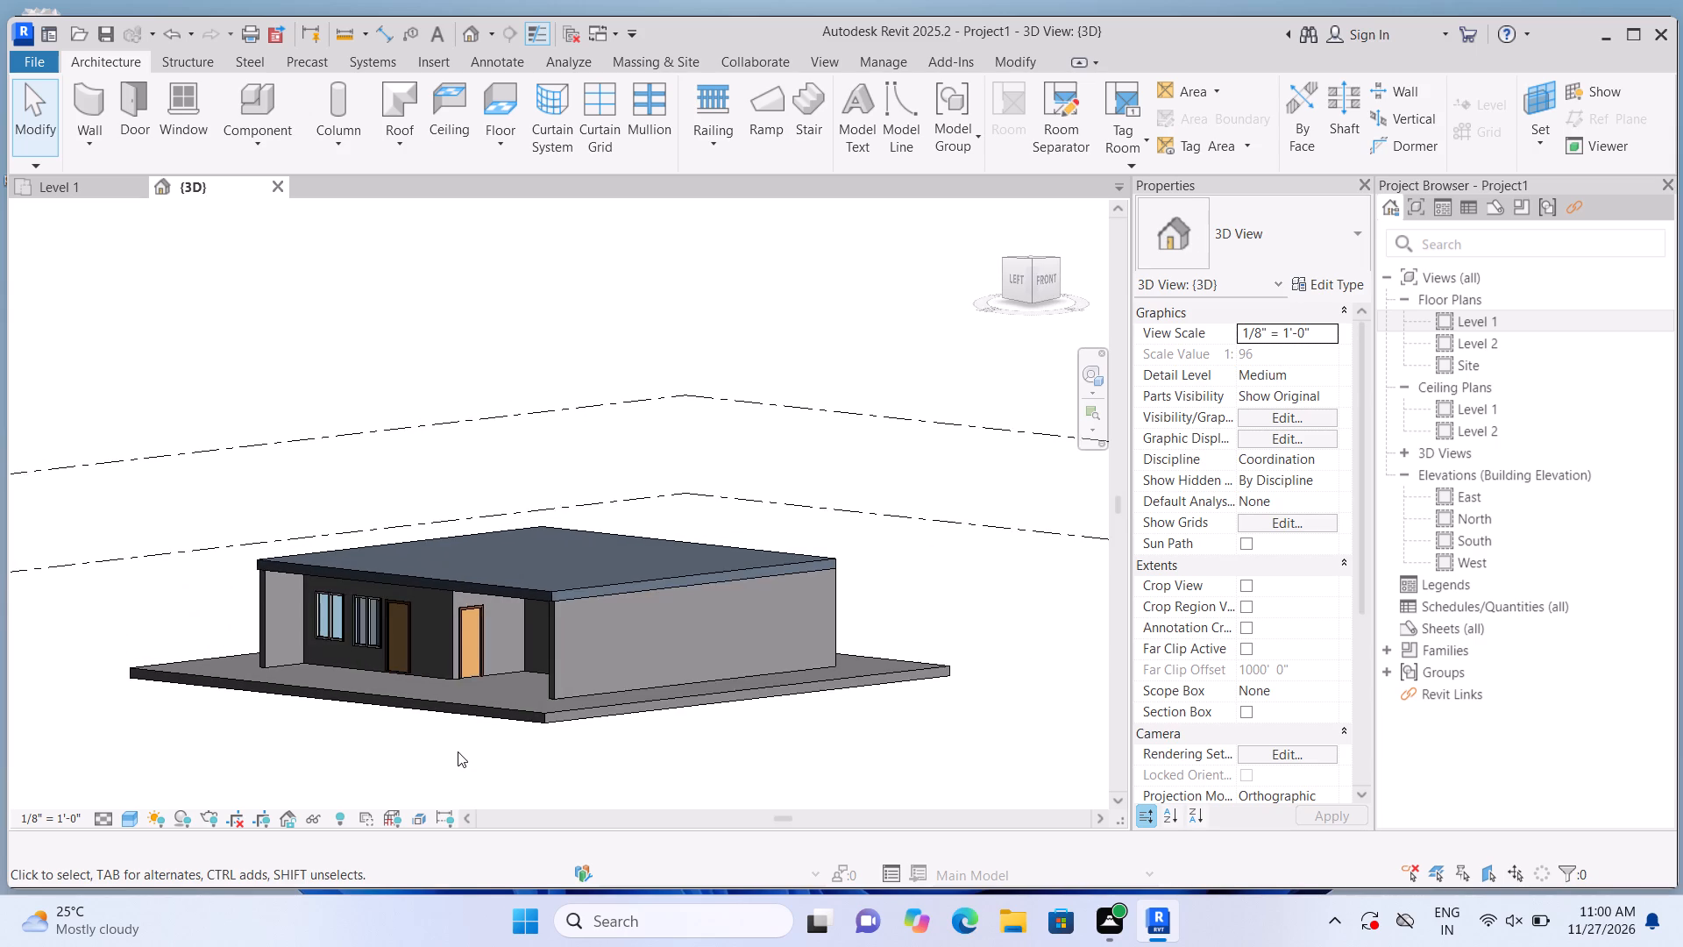
scroll(454, 750, "up", 2)
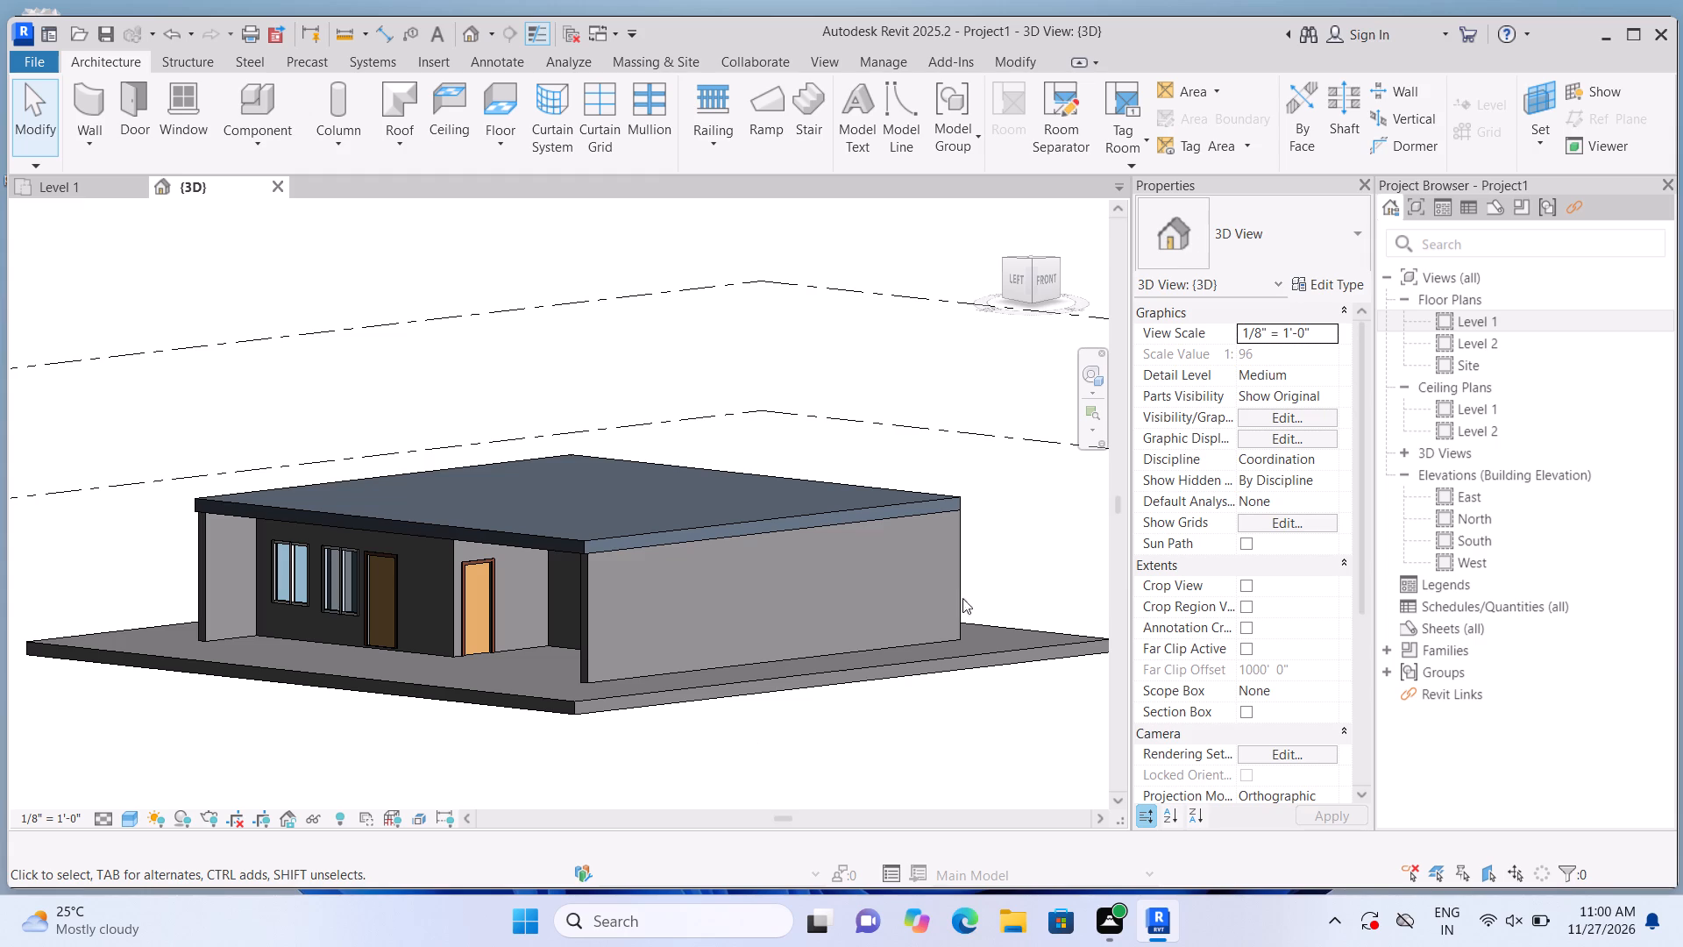
In the Level 2 plan, draw a 9" basic wall, 10'-0" high, along the full north edge above the Level 1 wall.
double_click(1445, 338)
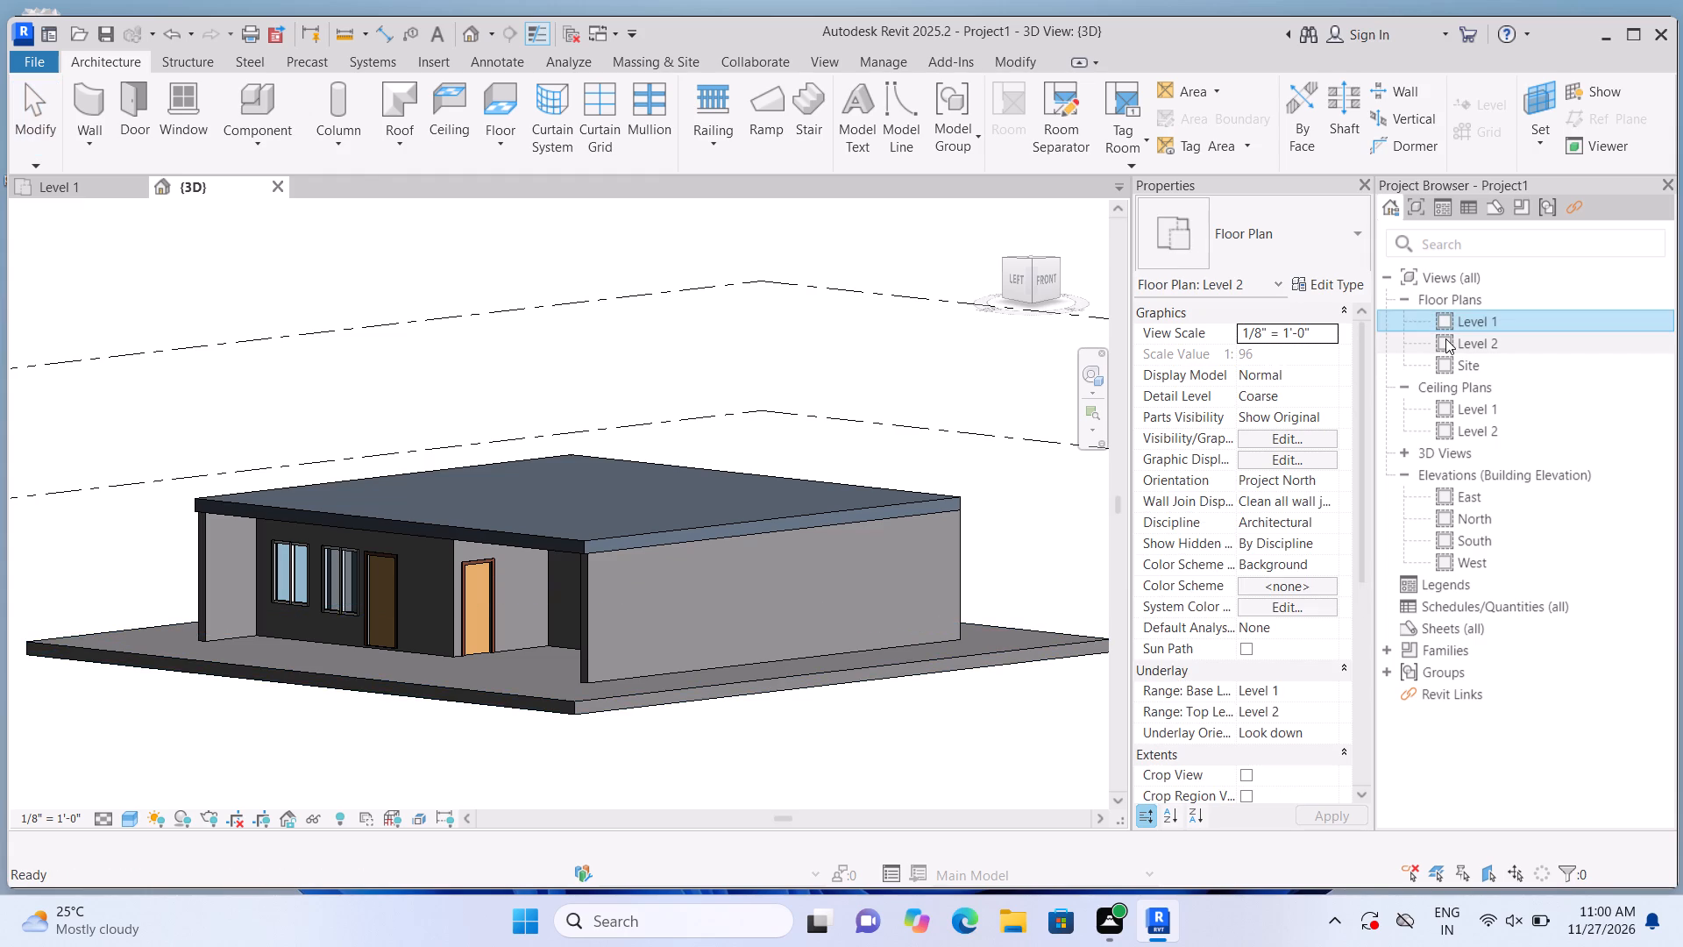
scroll(175, 694, "up", 7)
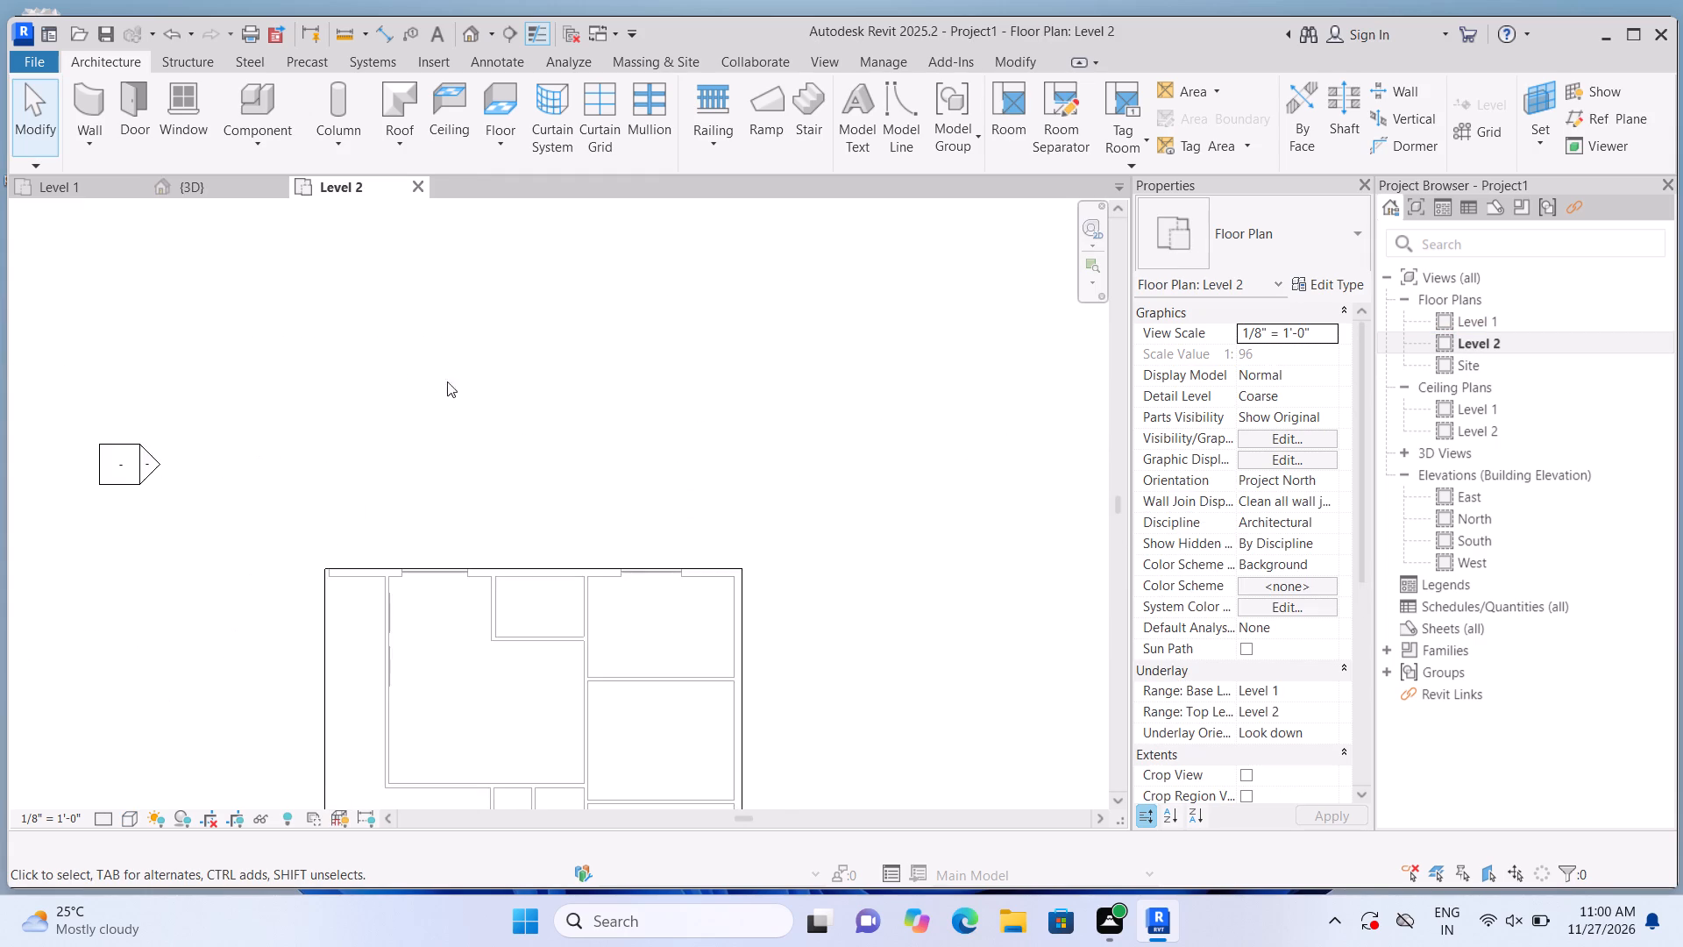
scroll(464, 370, "down", 4)
scroll(408, 441, "up", 6)
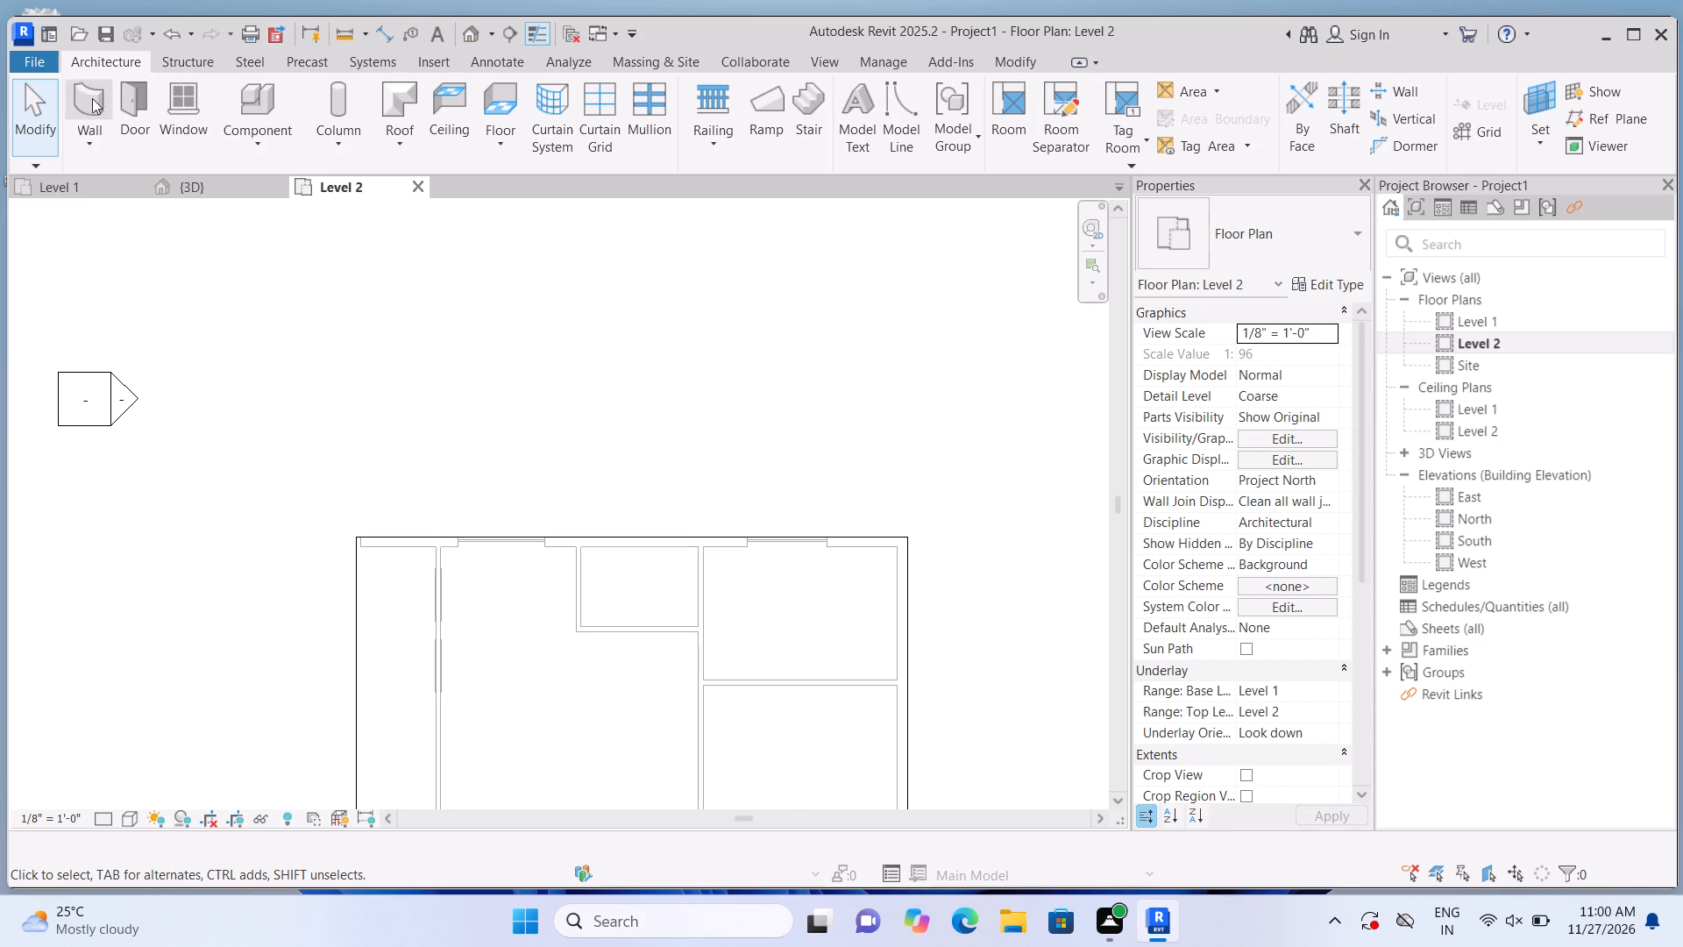
left_click(86, 96)
left_click(1335, 218)
scroll(1284, 462, "up", 3)
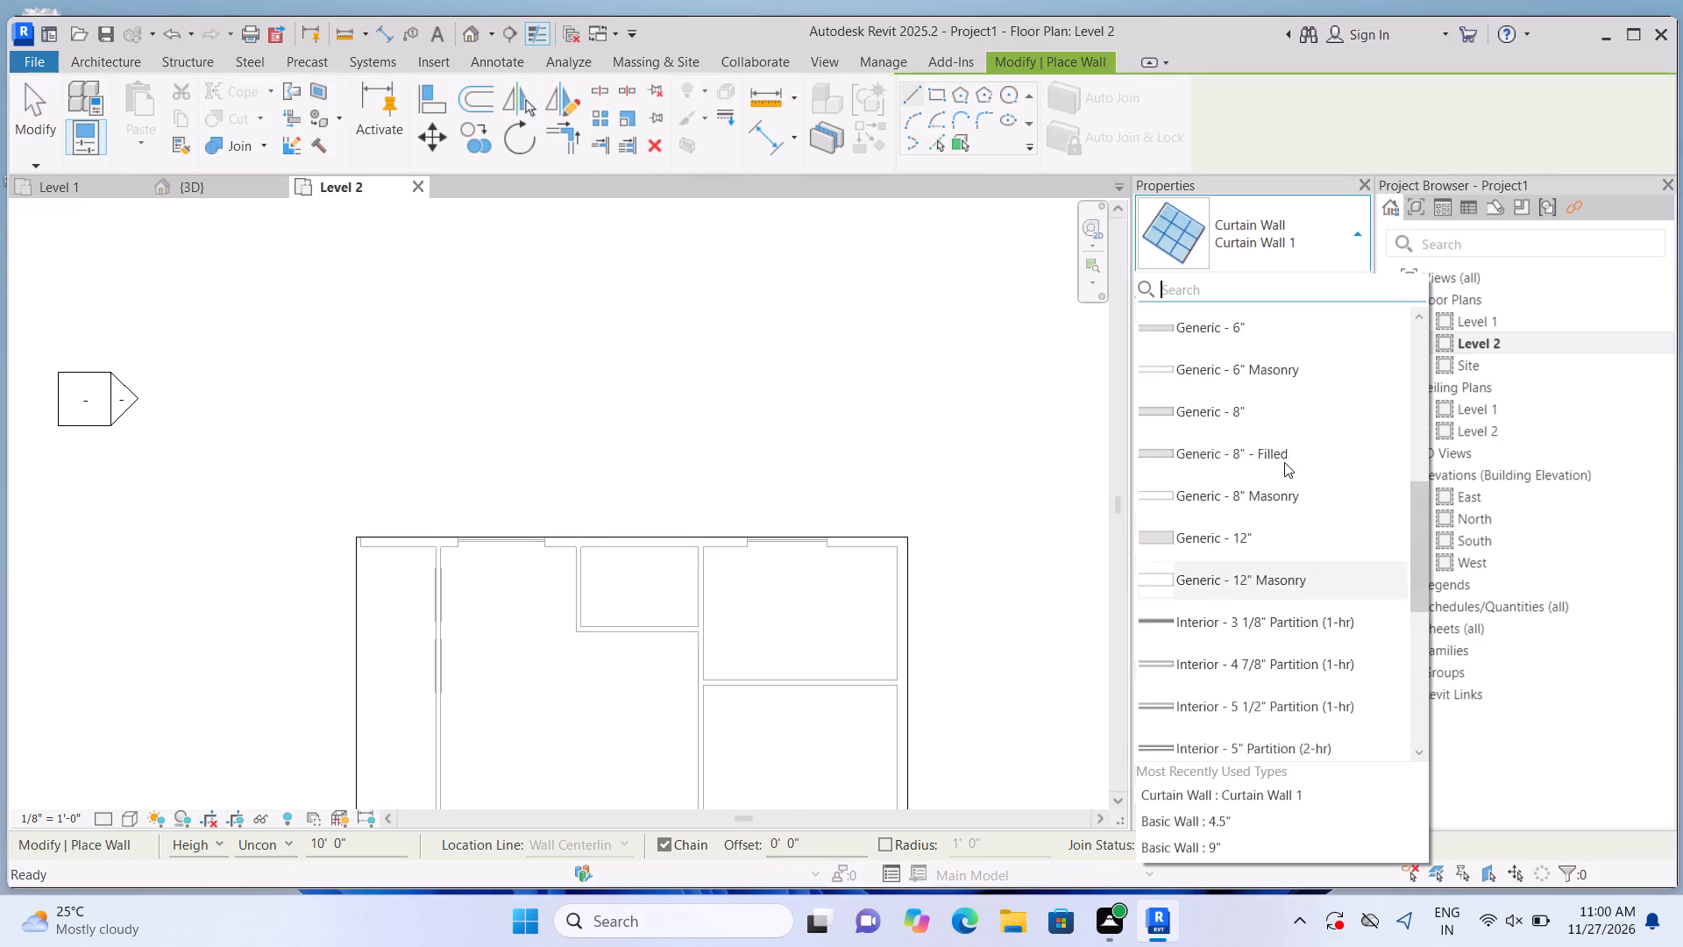
scroll(1284, 462, "up", 10)
left_click(1278, 389)
scroll(437, 617, "up", 3)
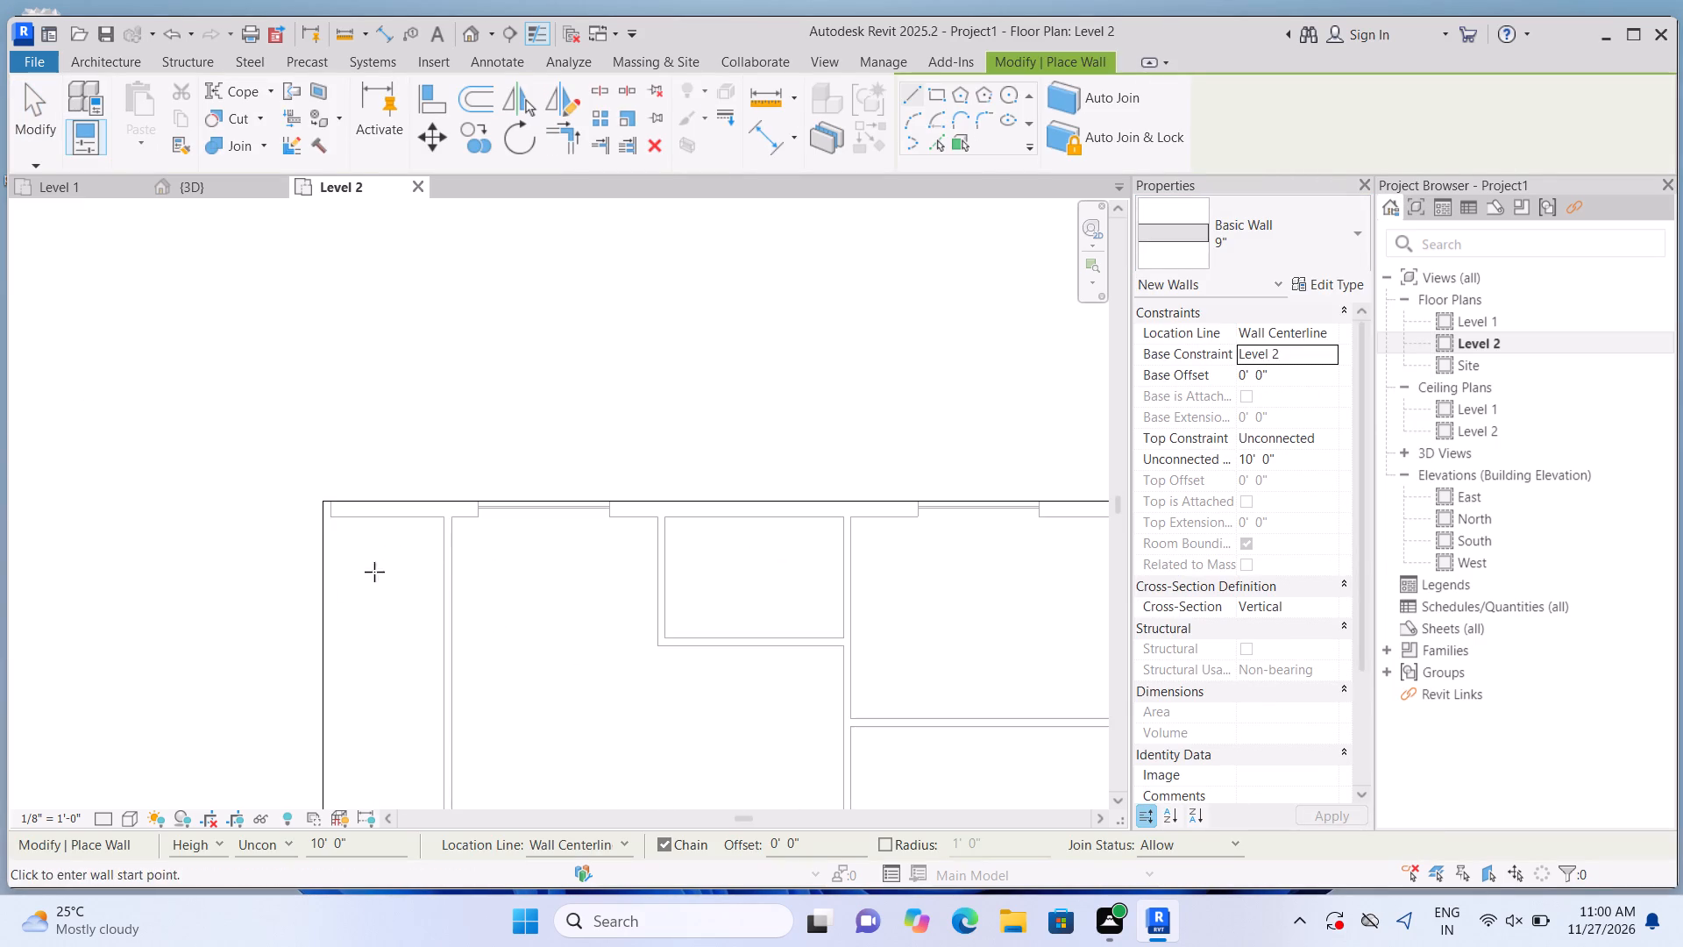
scroll(374, 572, "up", 9)
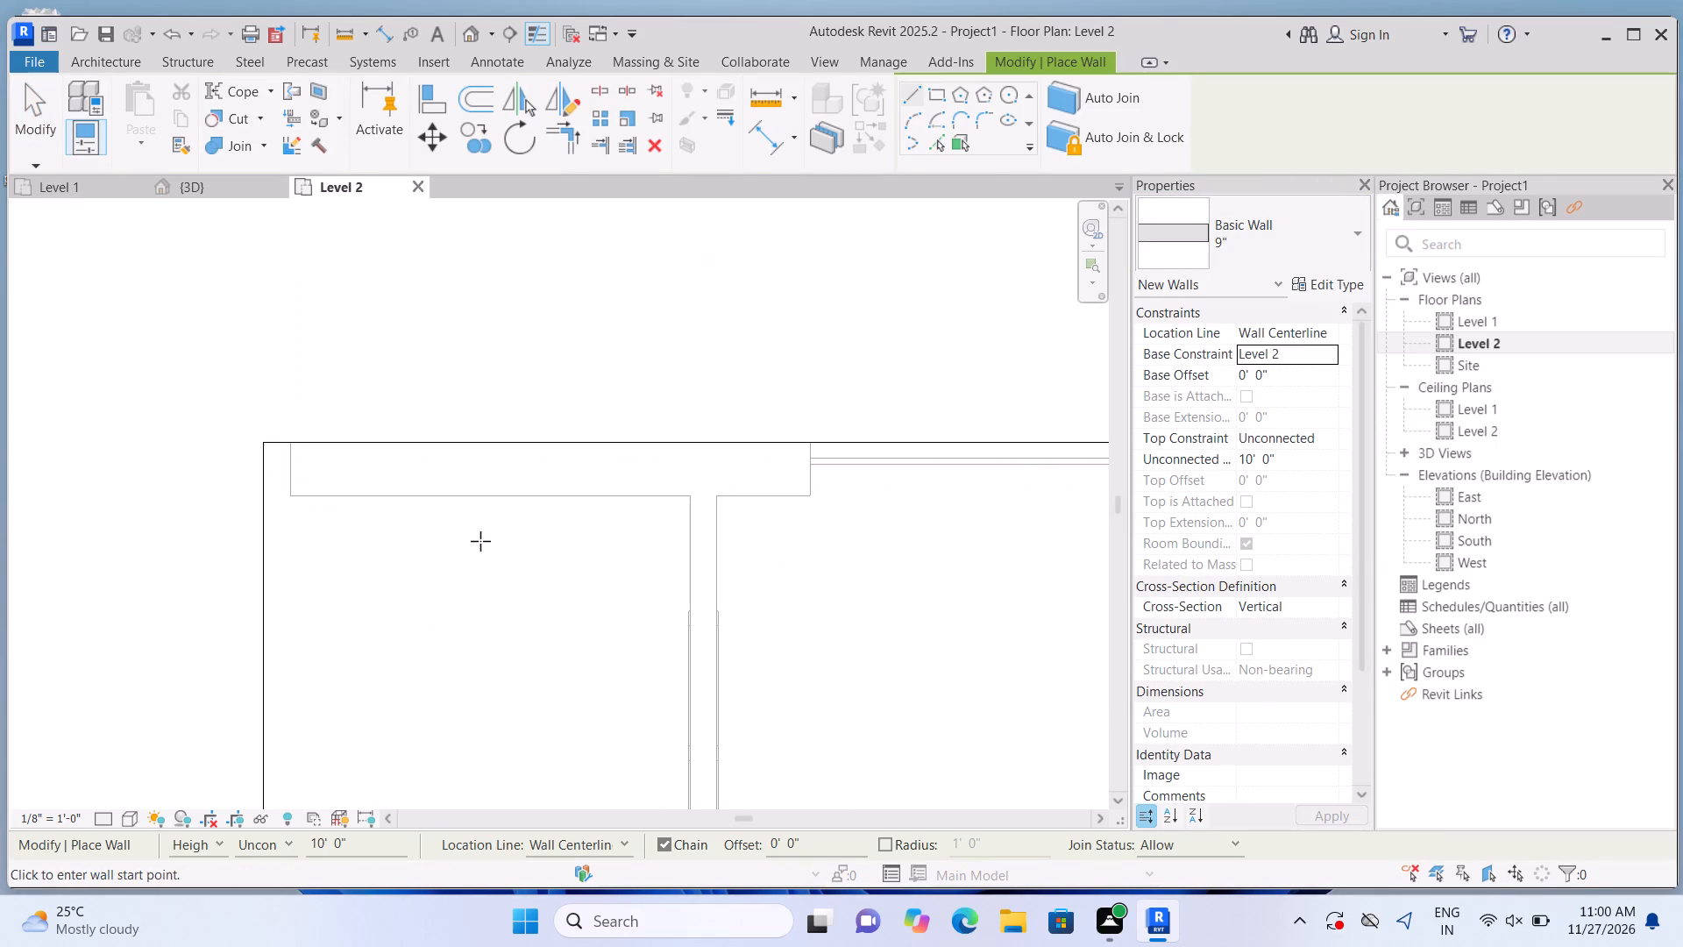
left_click(266, 470)
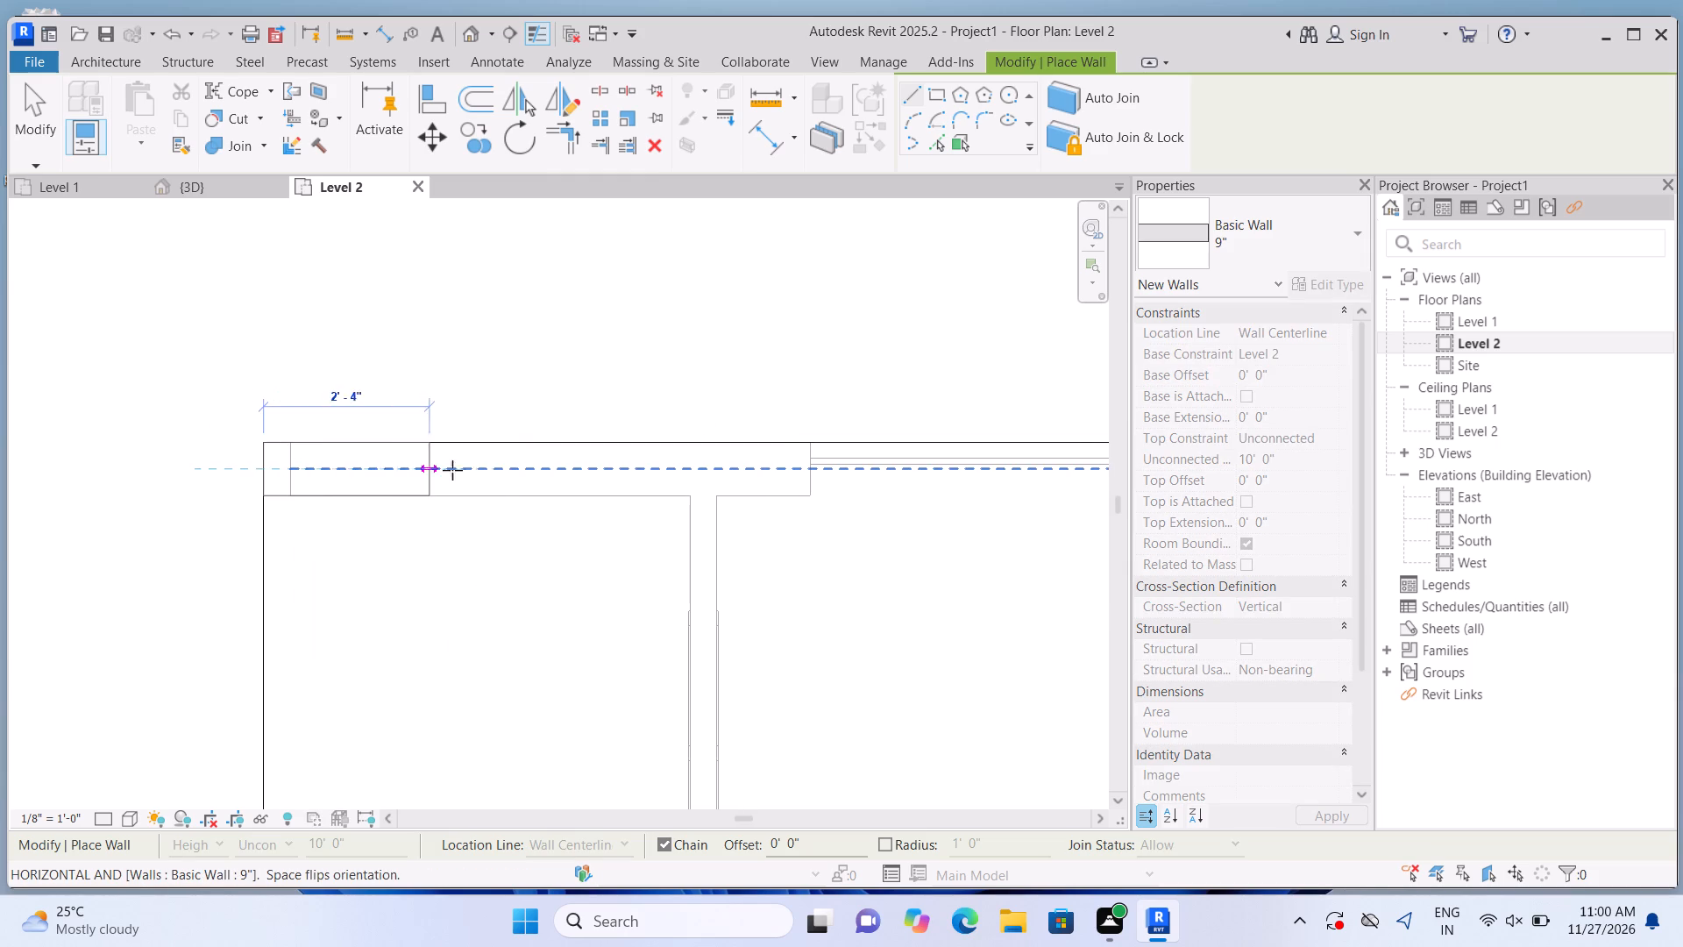
scroll(503, 469, "down", 9)
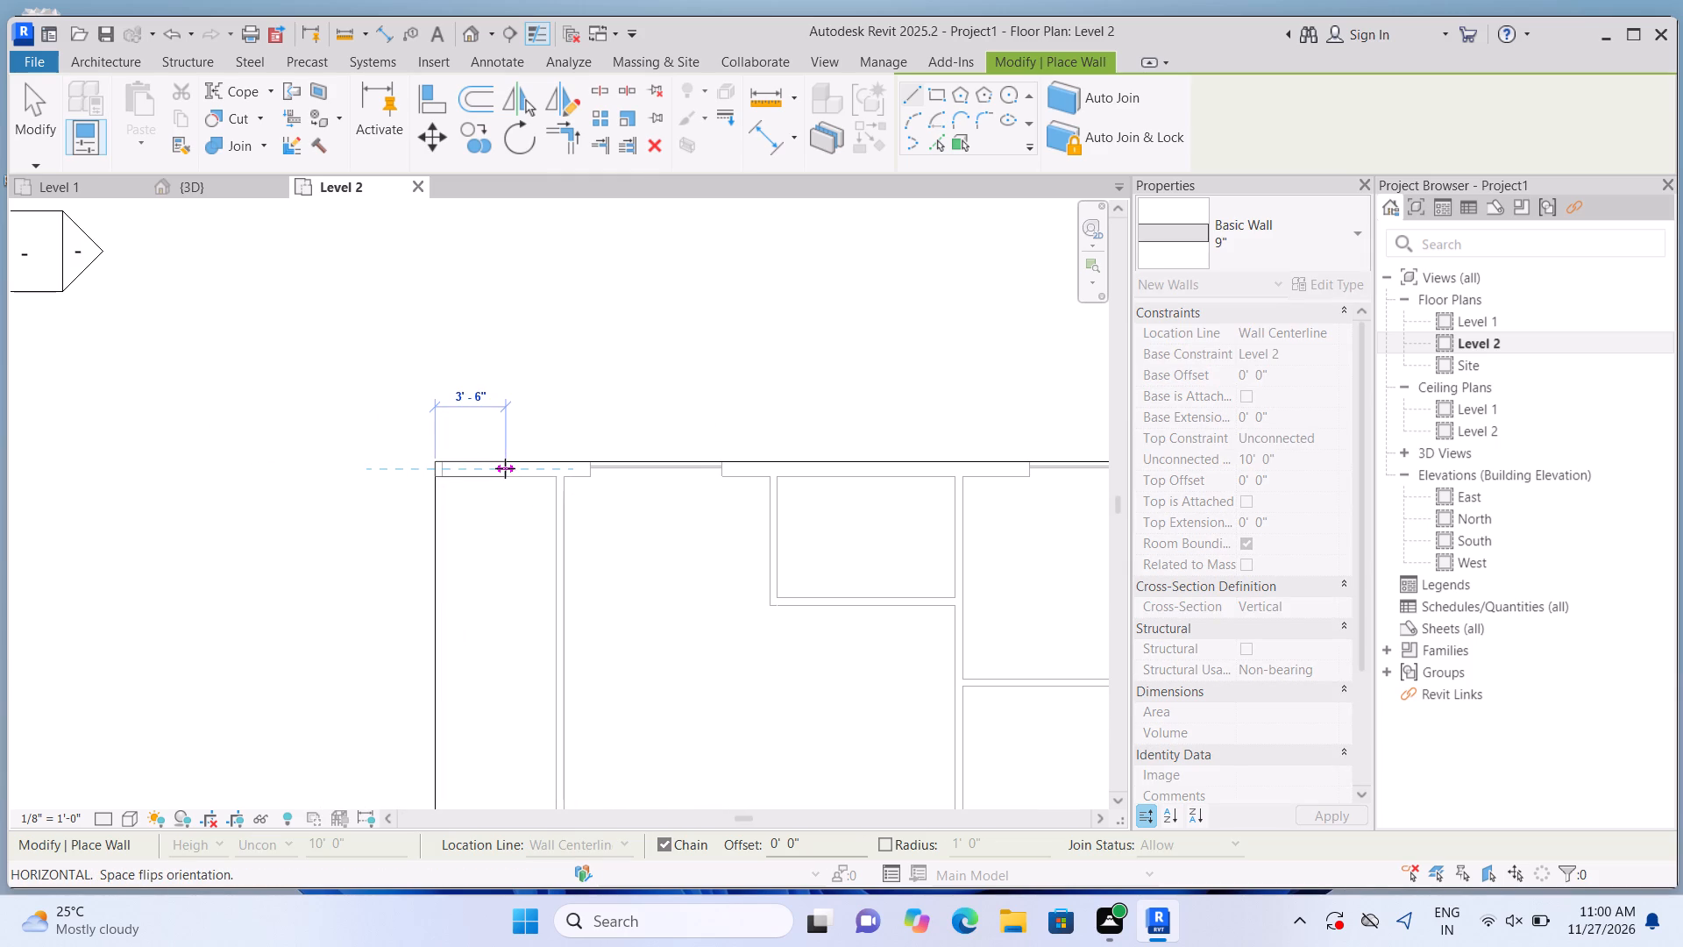
scroll(508, 468, "down", 11)
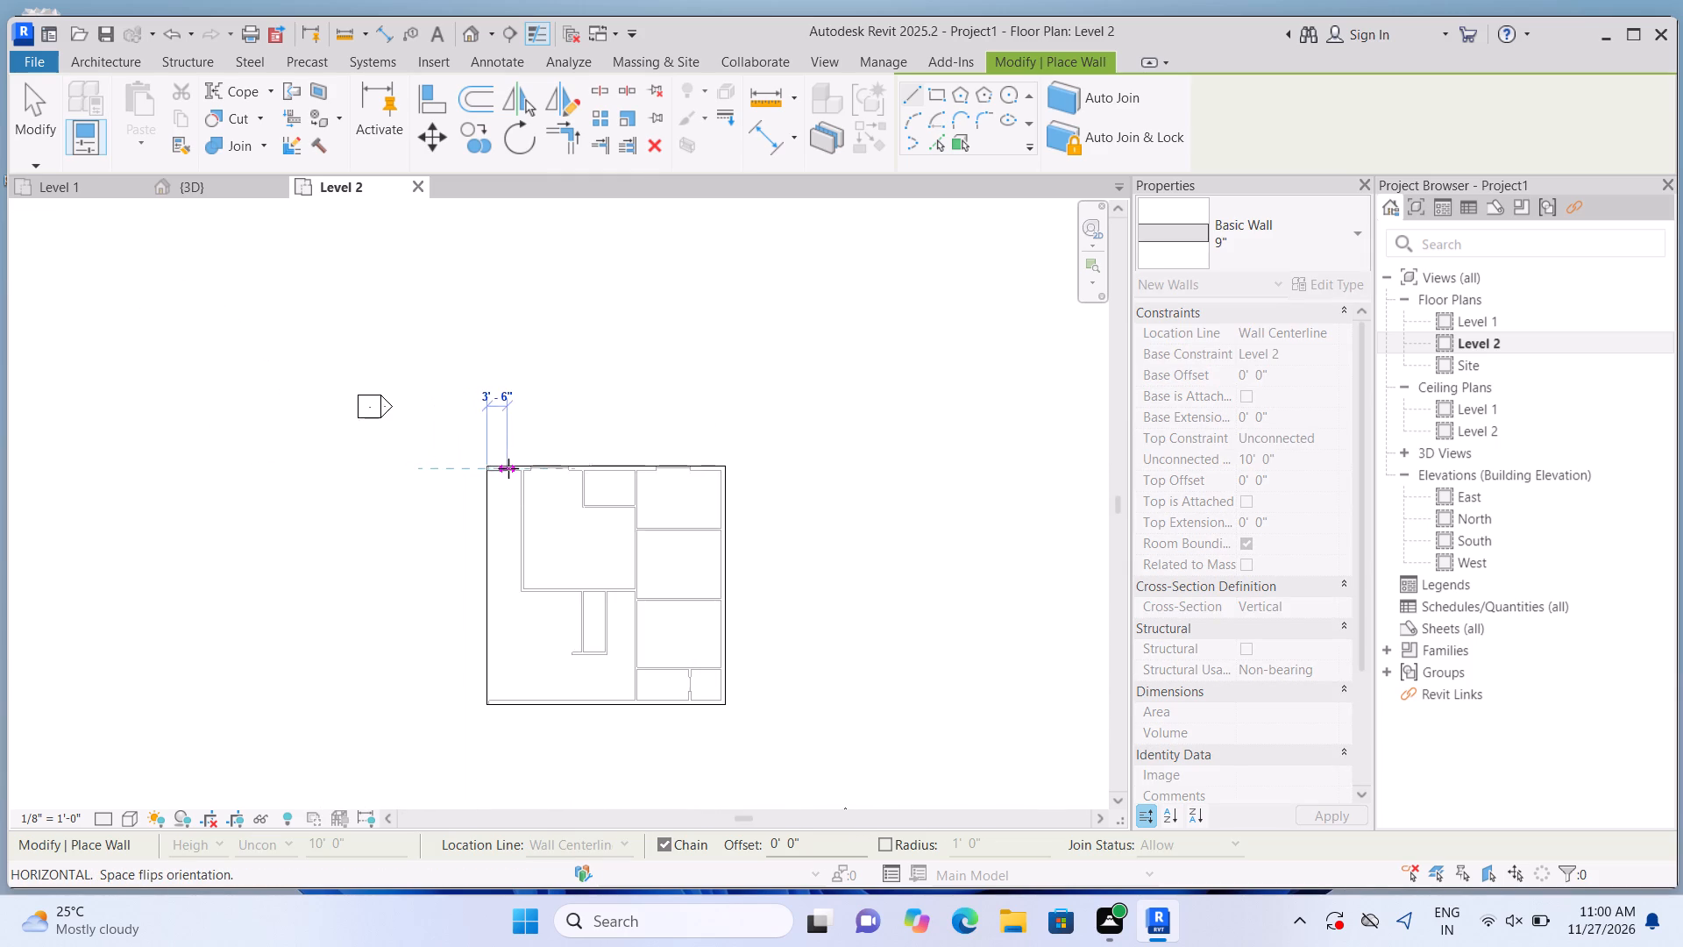
scroll(508, 468, "down", 1)
scroll(568, 469, "up", 8)
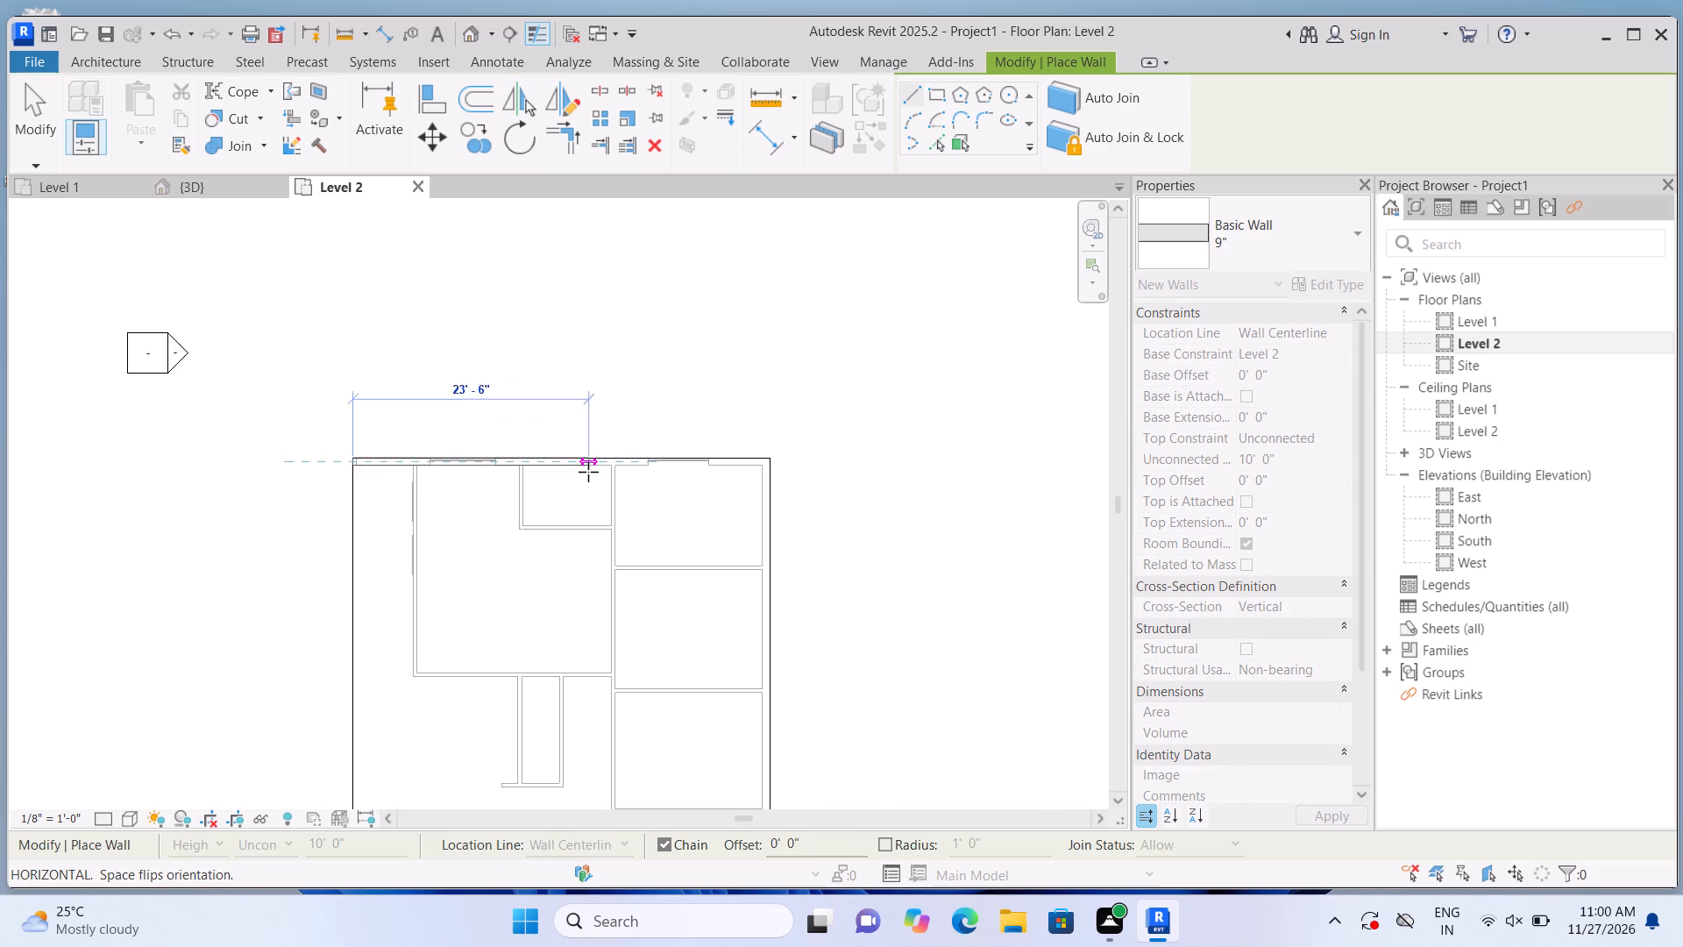
scroll(588, 472, "up", 1)
scroll(669, 464, "up", 1)
scroll(670, 464, "down", 2)
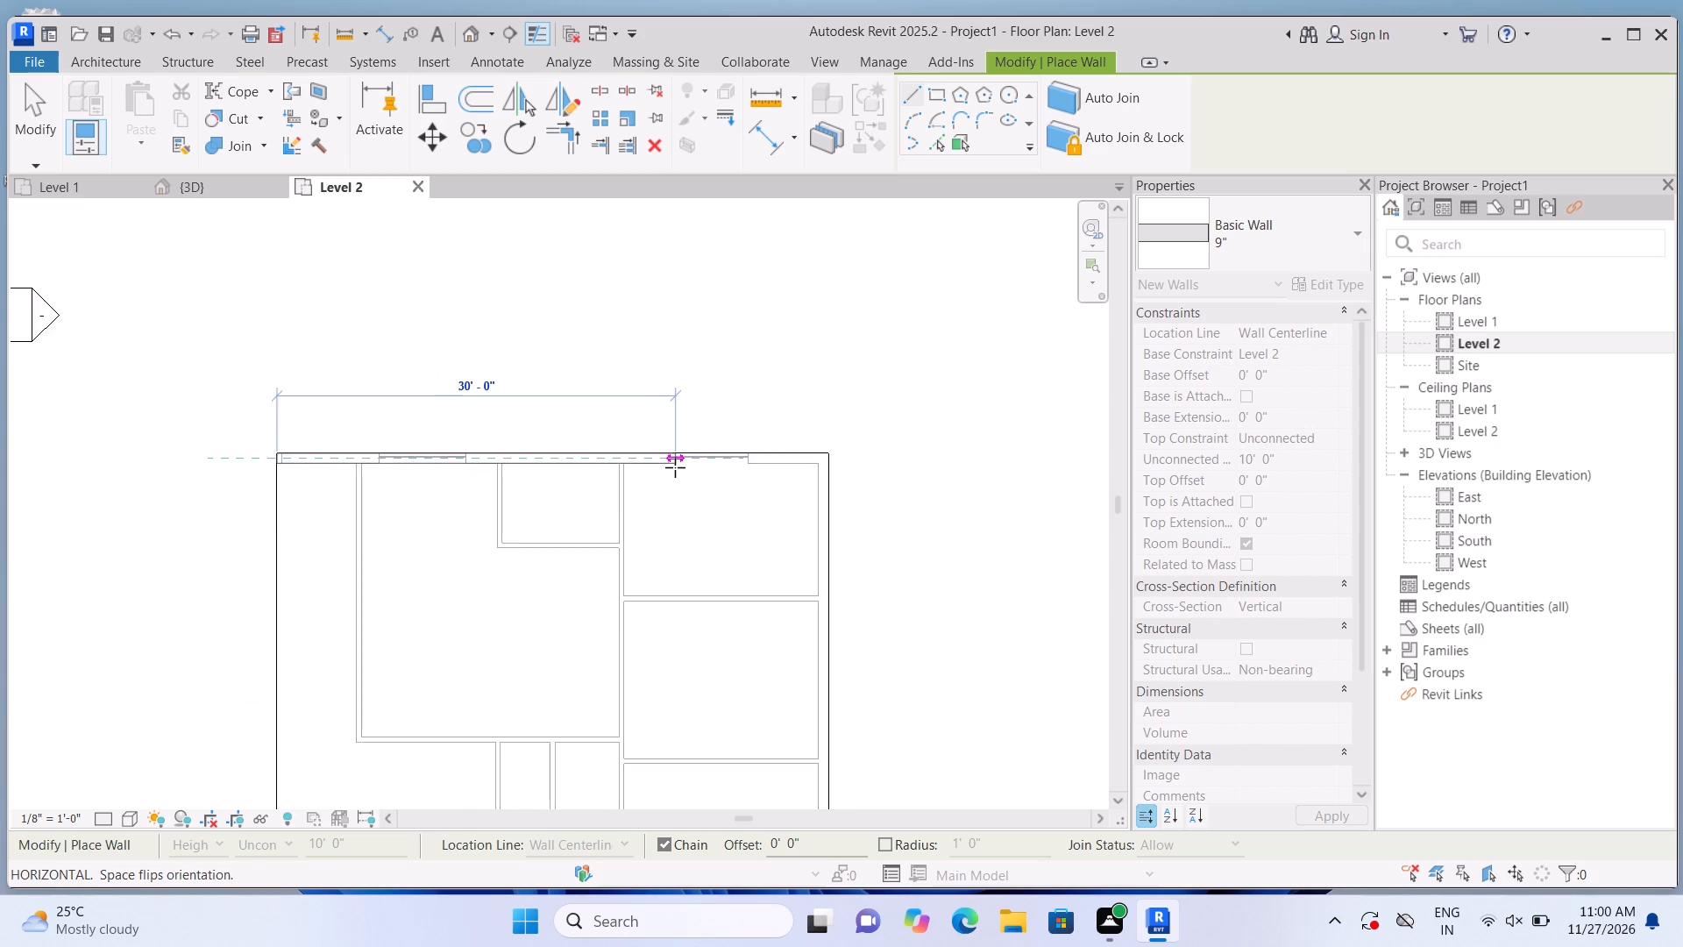
scroll(678, 467, "down", 1)
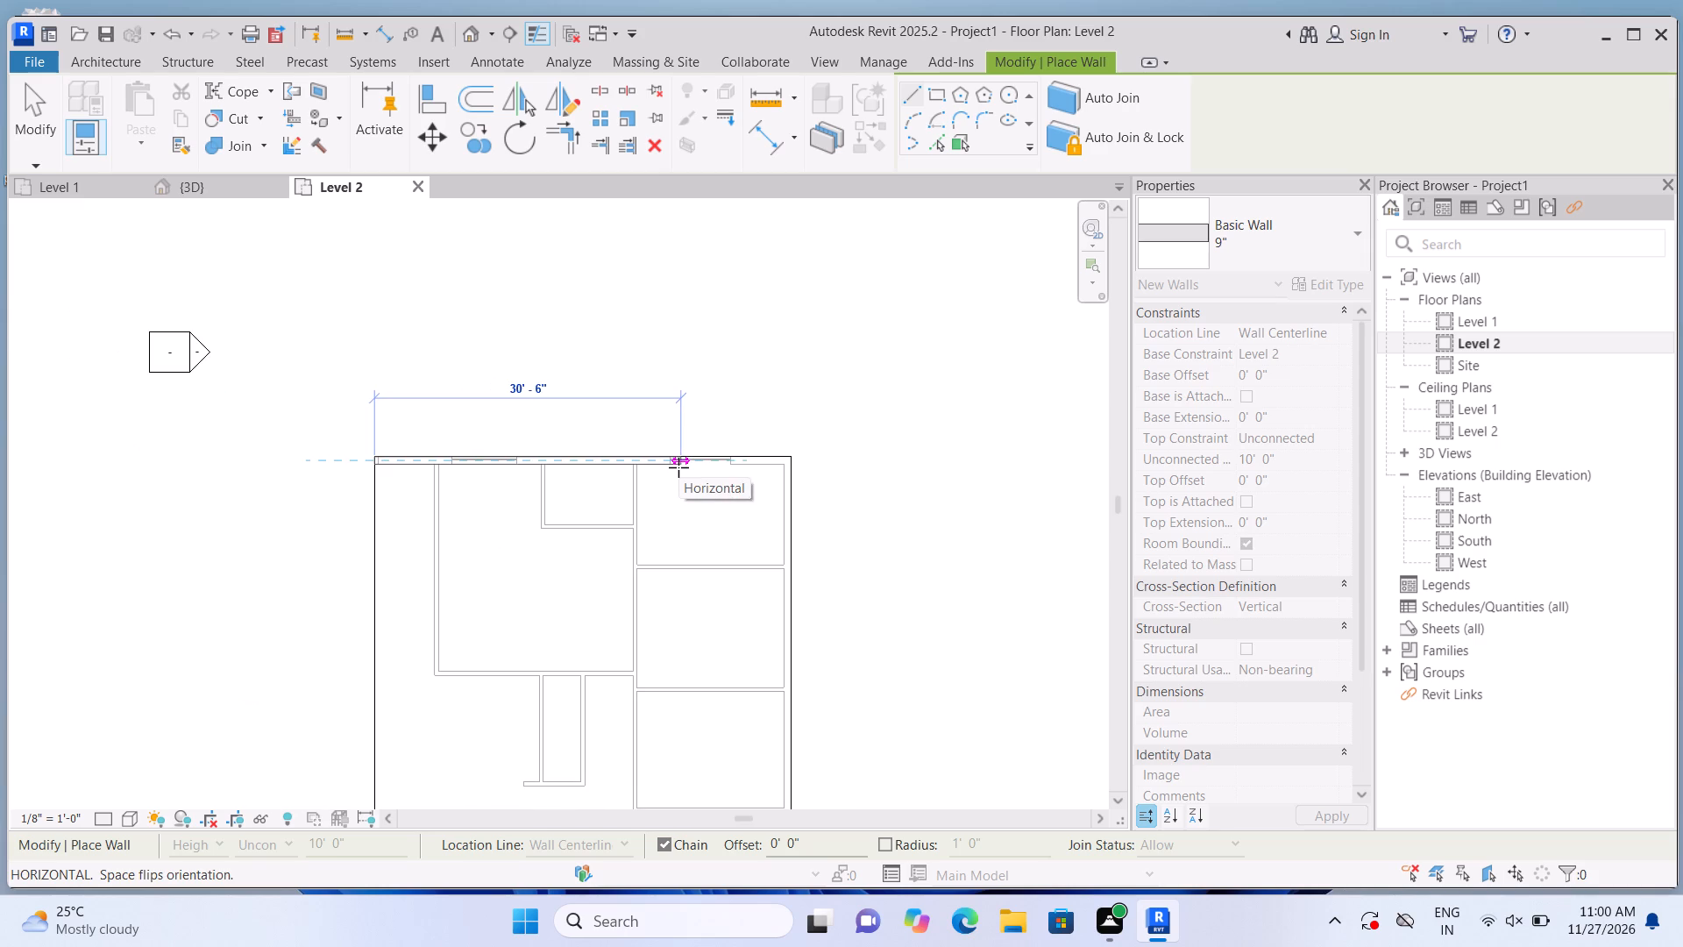
scroll(756, 453, "up", 6)
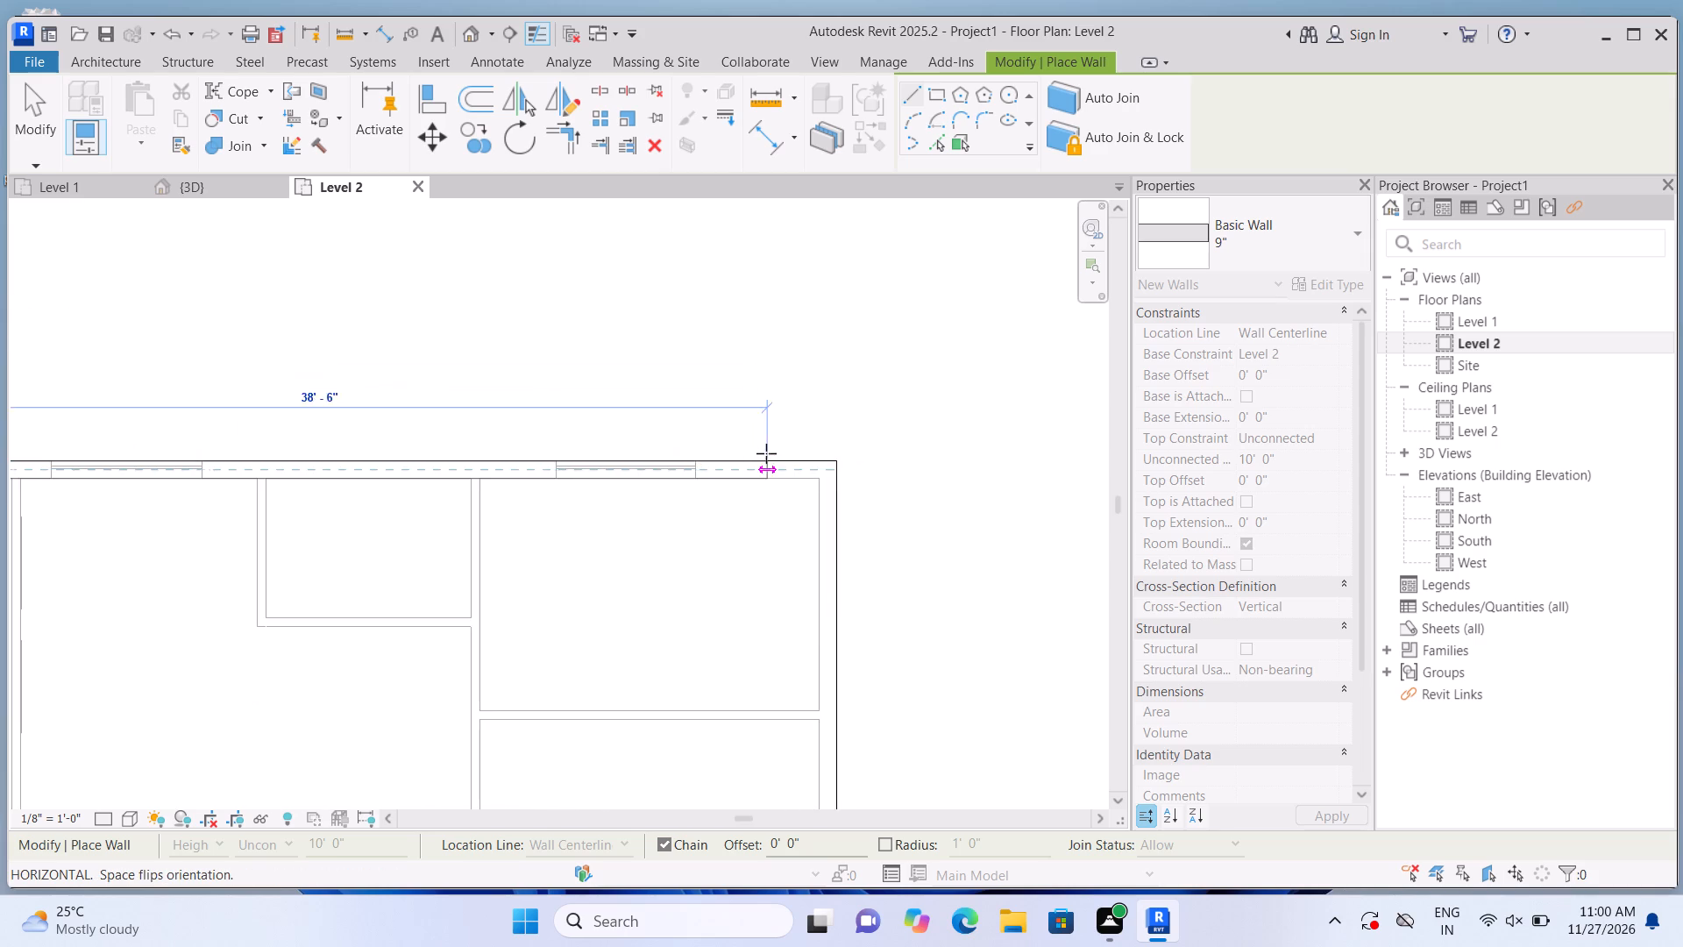
scroll(766, 453, "up", 9)
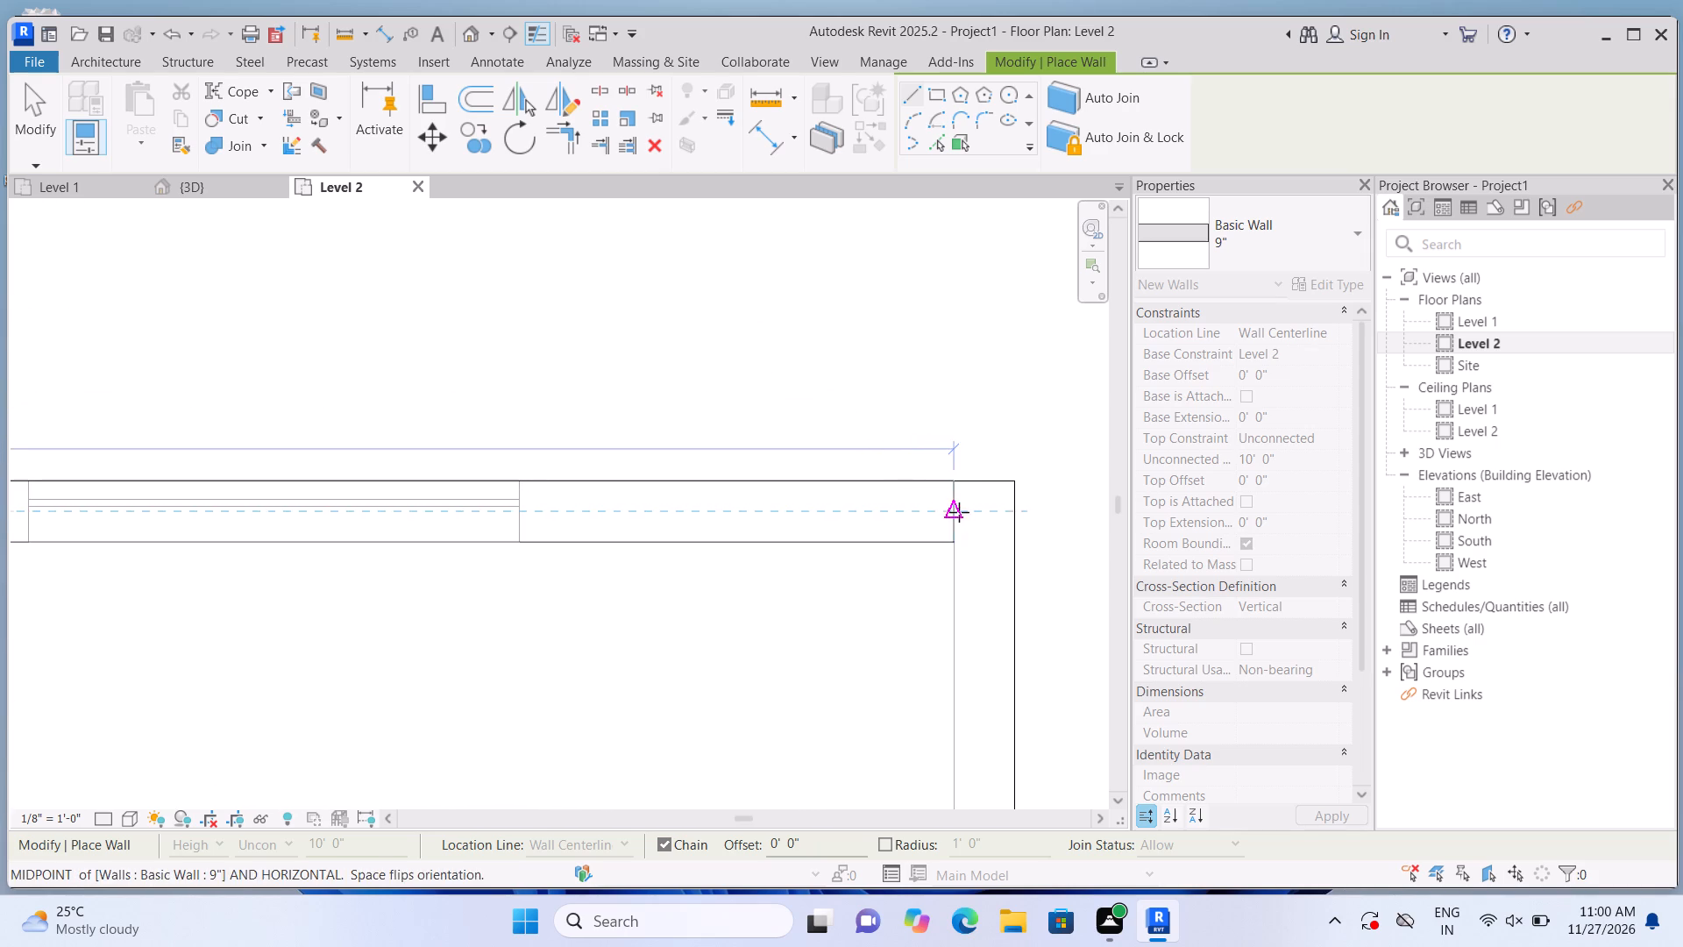
left_click(977, 516)
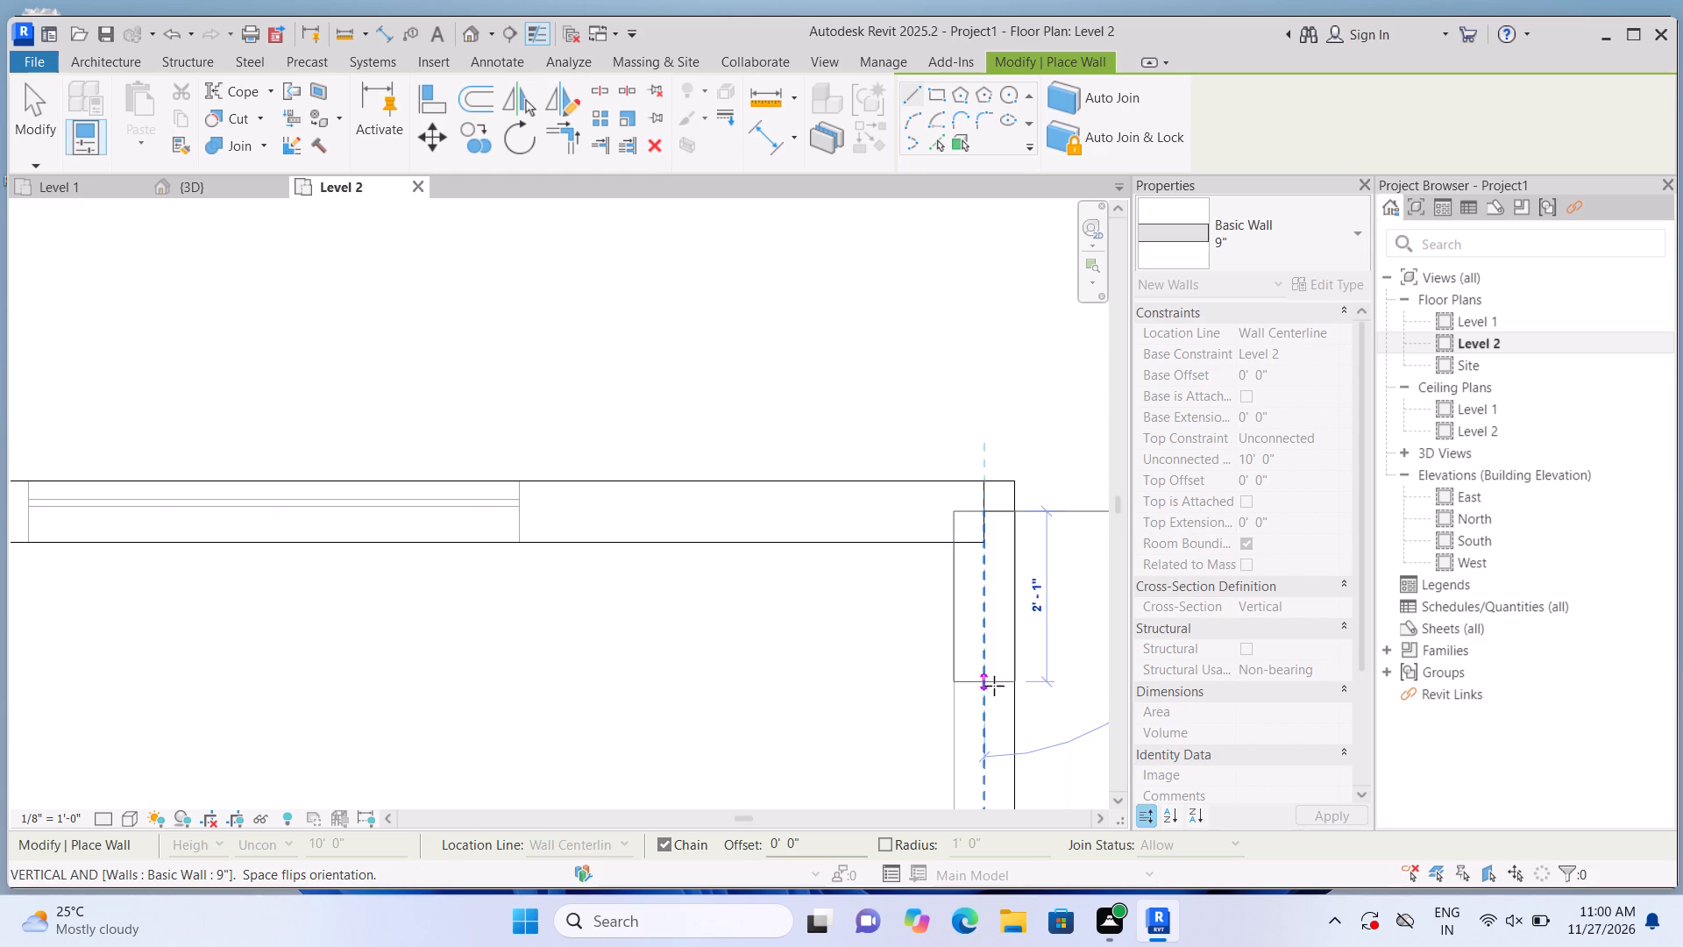
Continue the 9" wall chain south along the full east edge to the centerline of the Level 1 south wall.
middle_click_drag(993, 709, 971, 552)
scroll(939, 460, "down", 5)
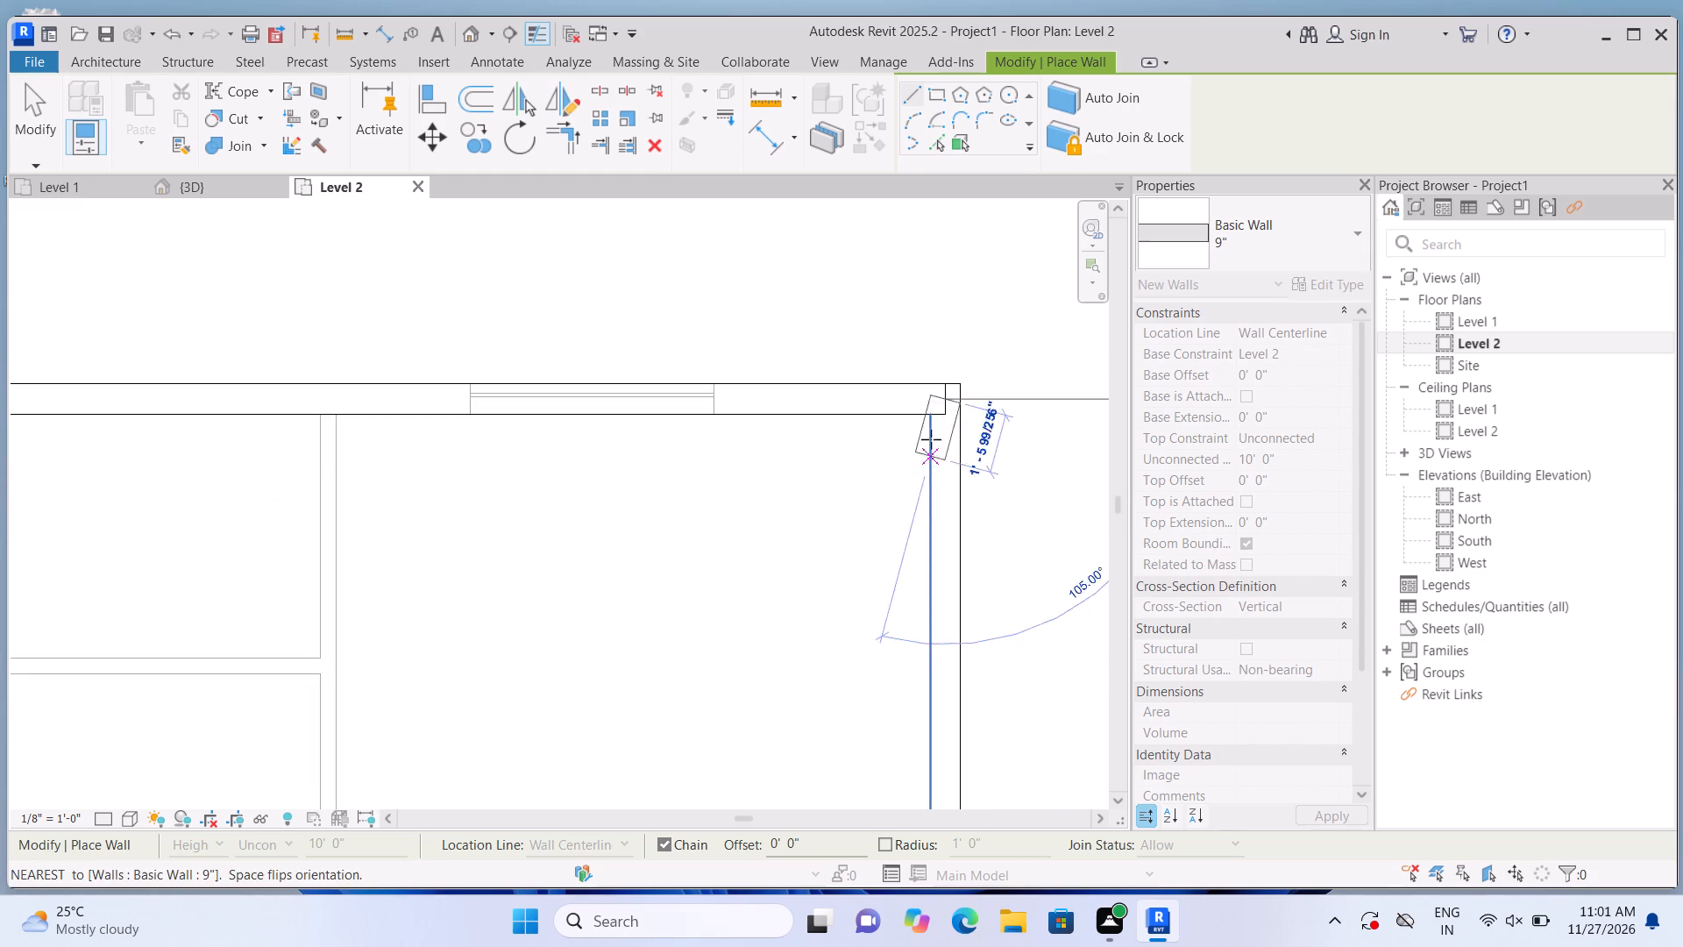
scroll(936, 433, "down", 14)
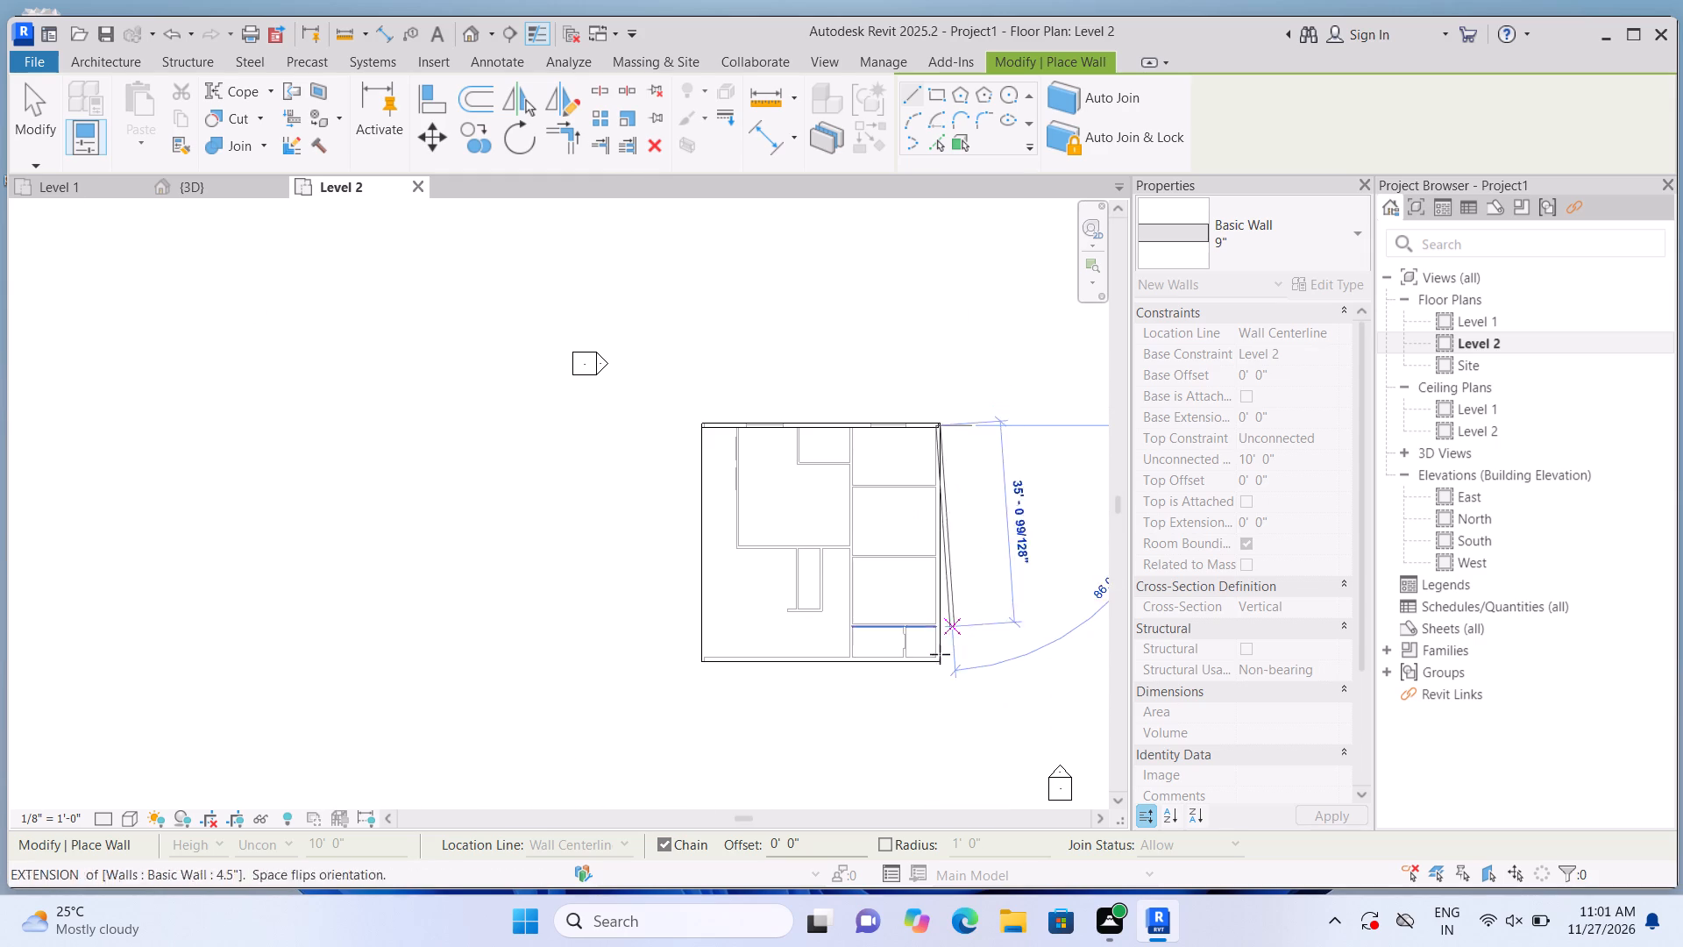
scroll(935, 663, "up", 18)
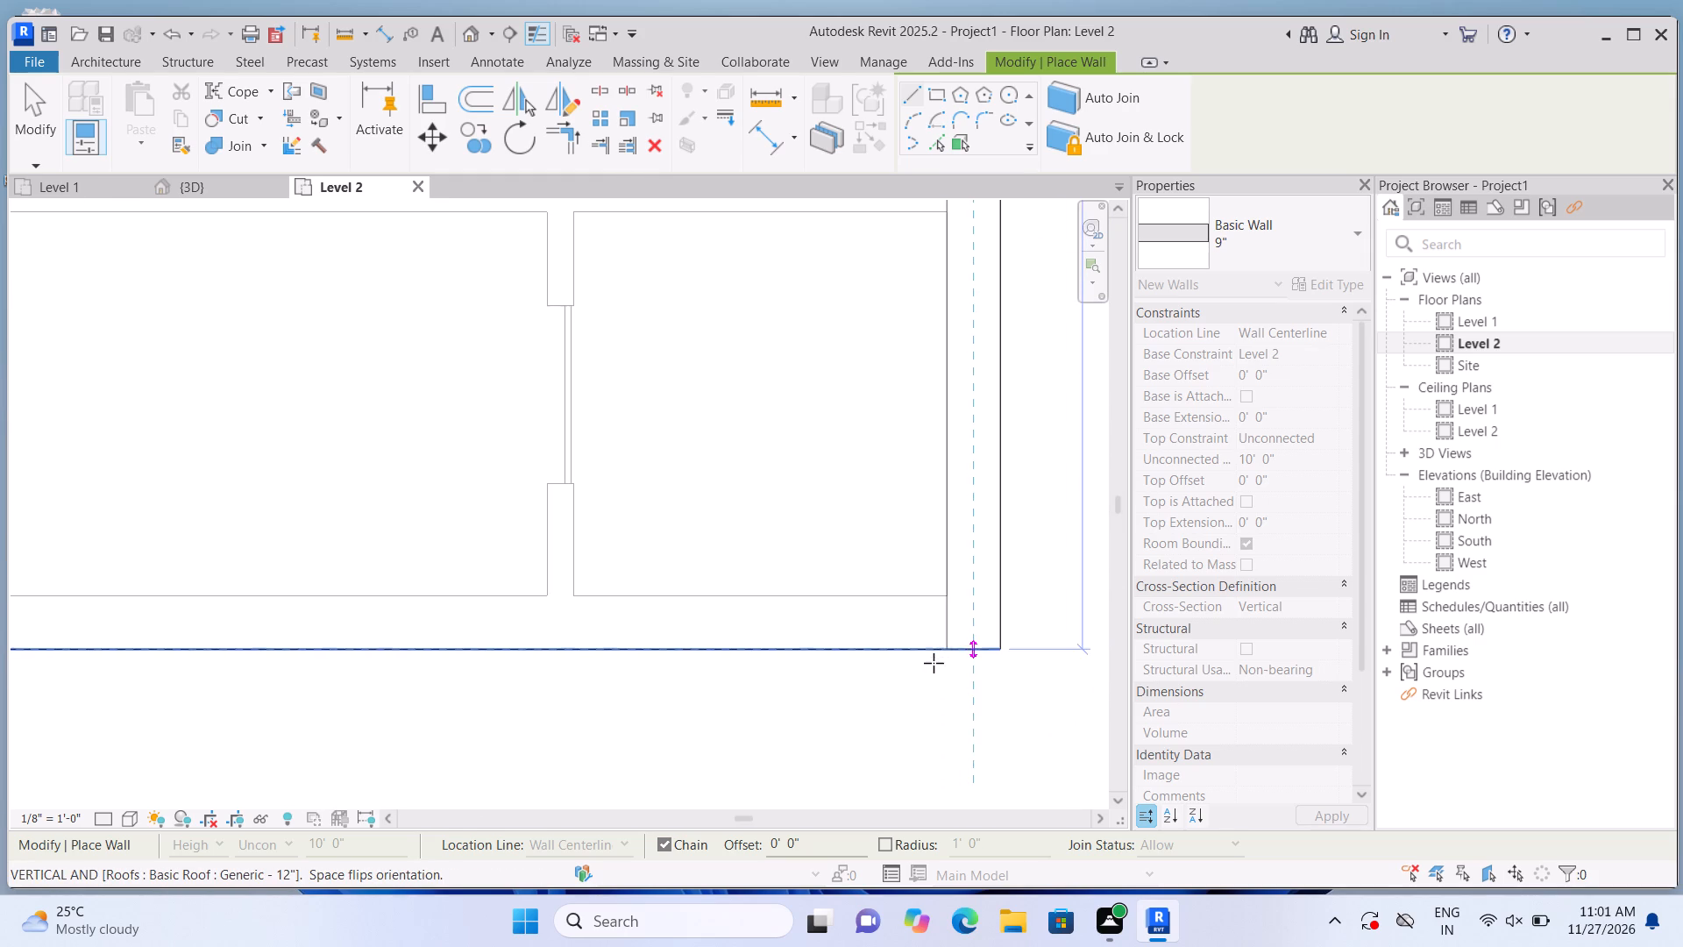
left_click(959, 619)
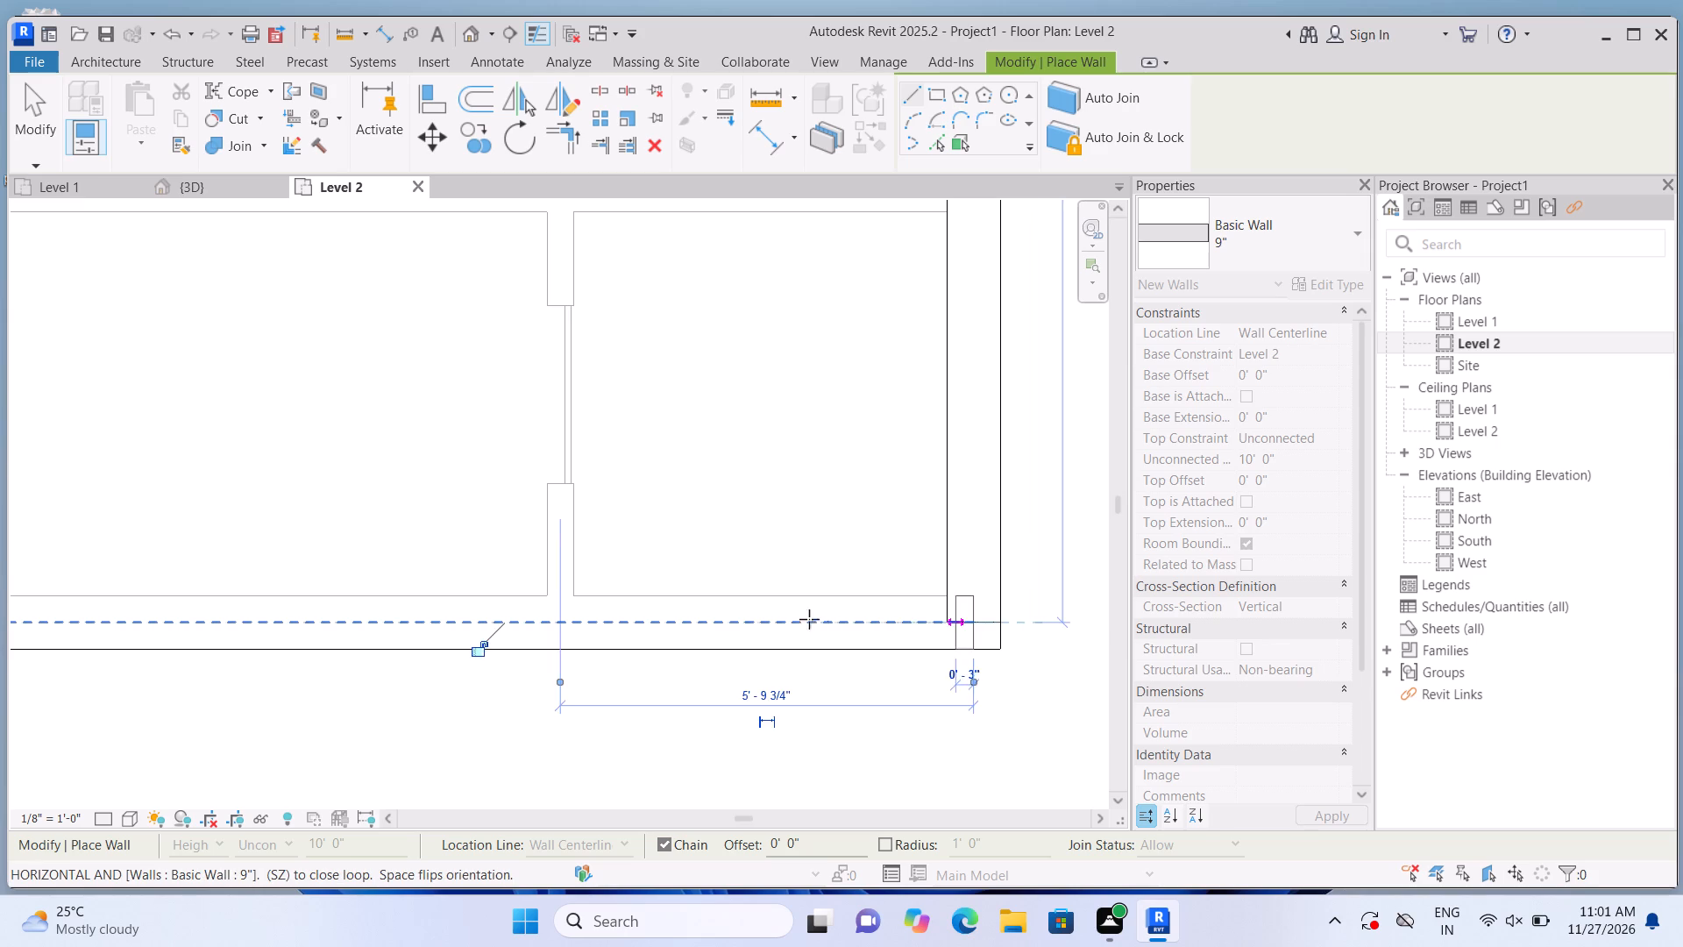
Continue the 9" wall 35'-0" west along the south edge, ending in line with the Level 1 west facade wall, and end the chain.
scroll(765, 615, "down", 10)
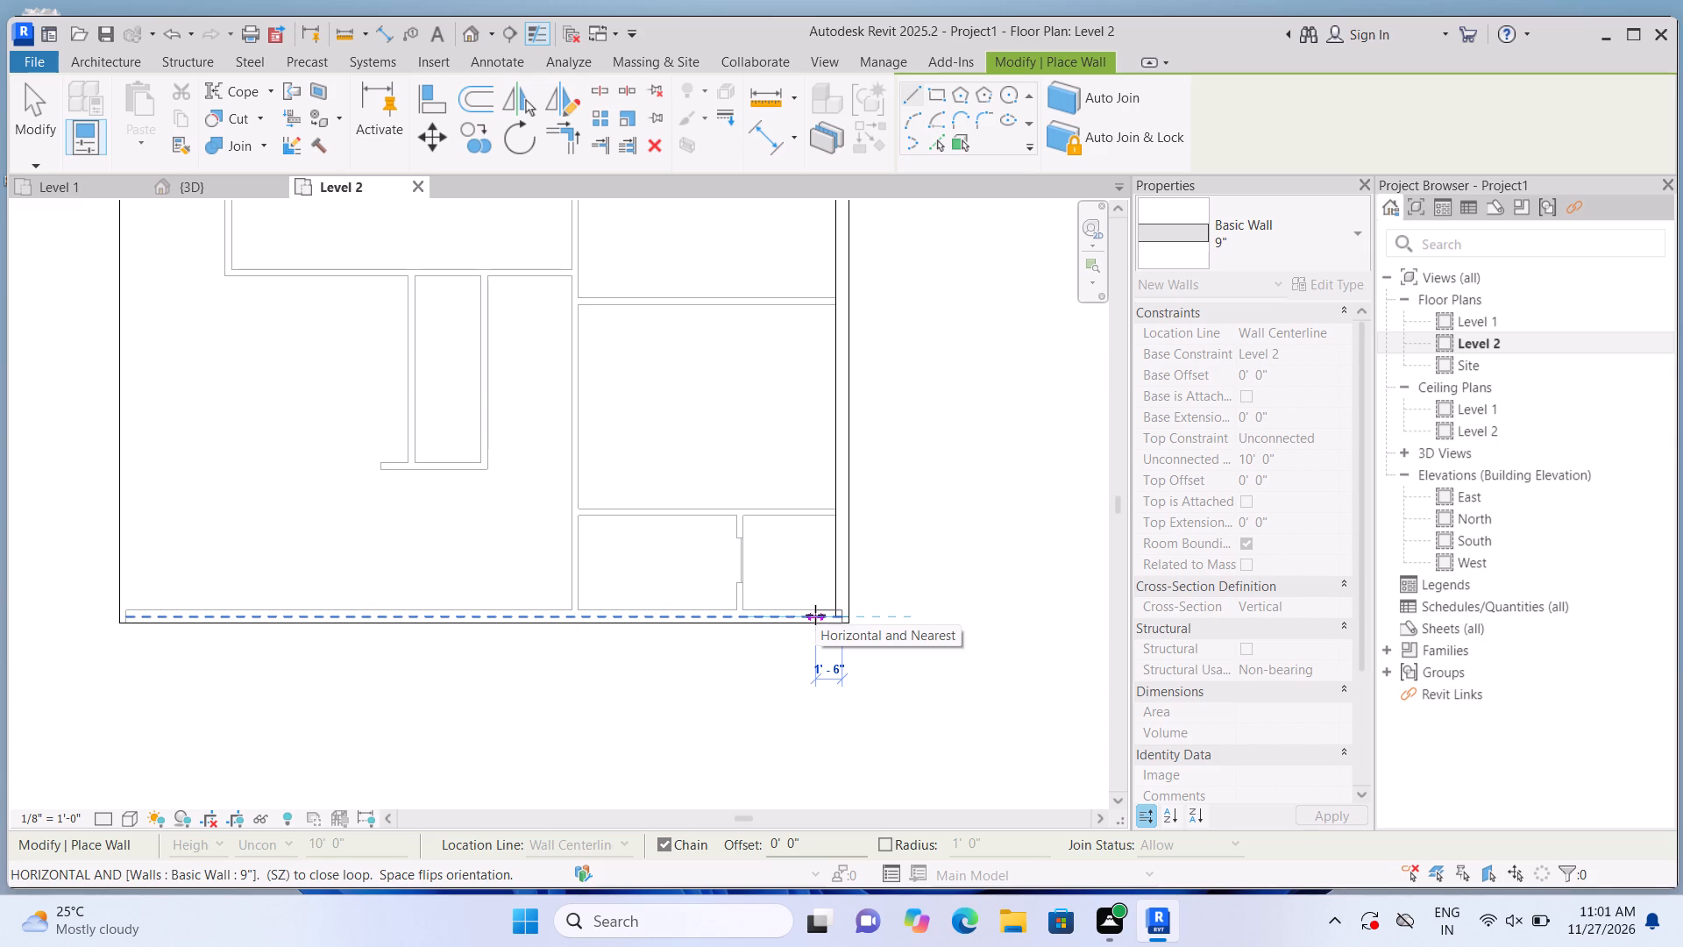
scroll(561, 613, "down", 1)
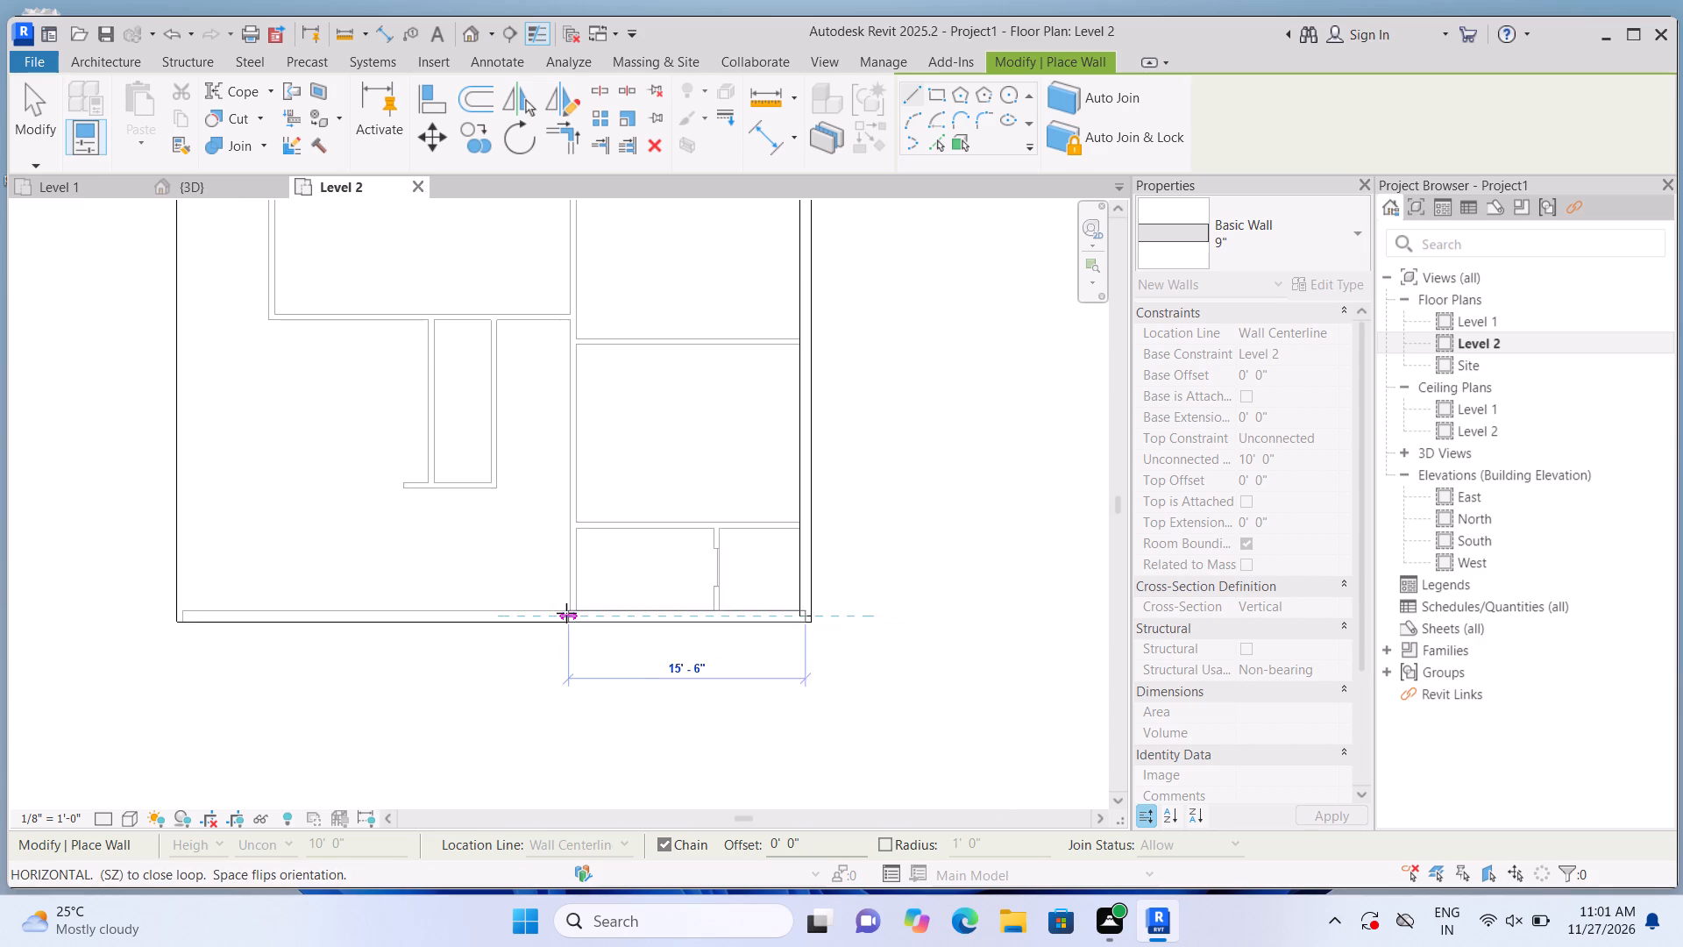
scroll(566, 613, "down", 3)
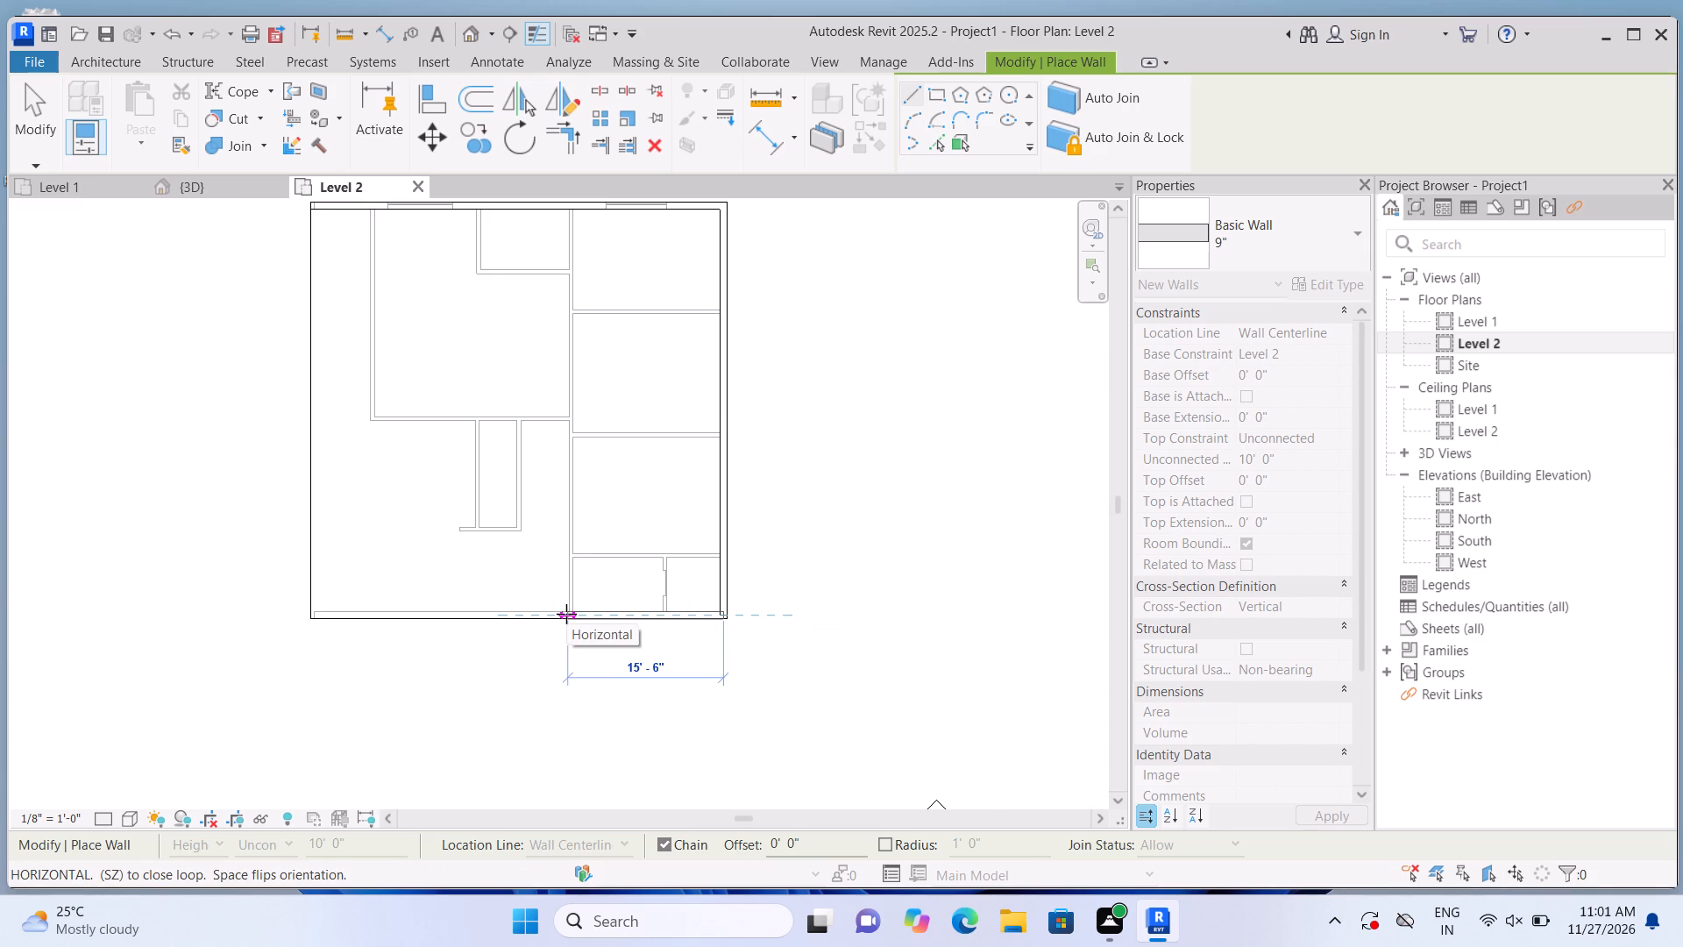
scroll(604, 618, "down", 2)
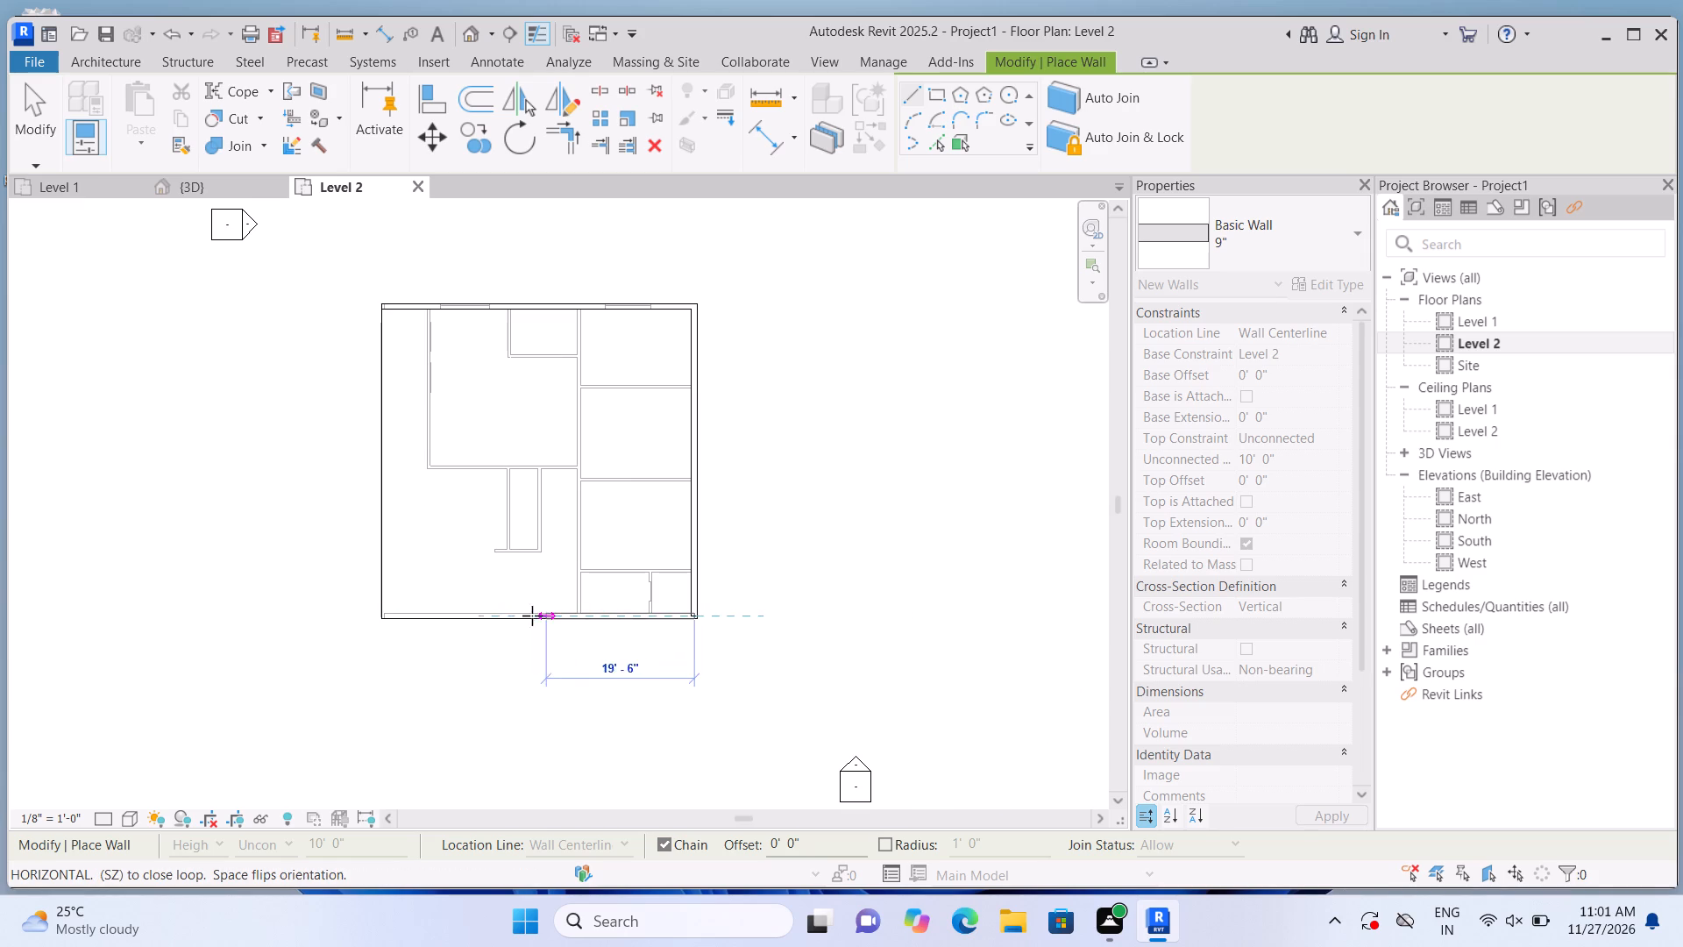
scroll(444, 621, "up", 4)
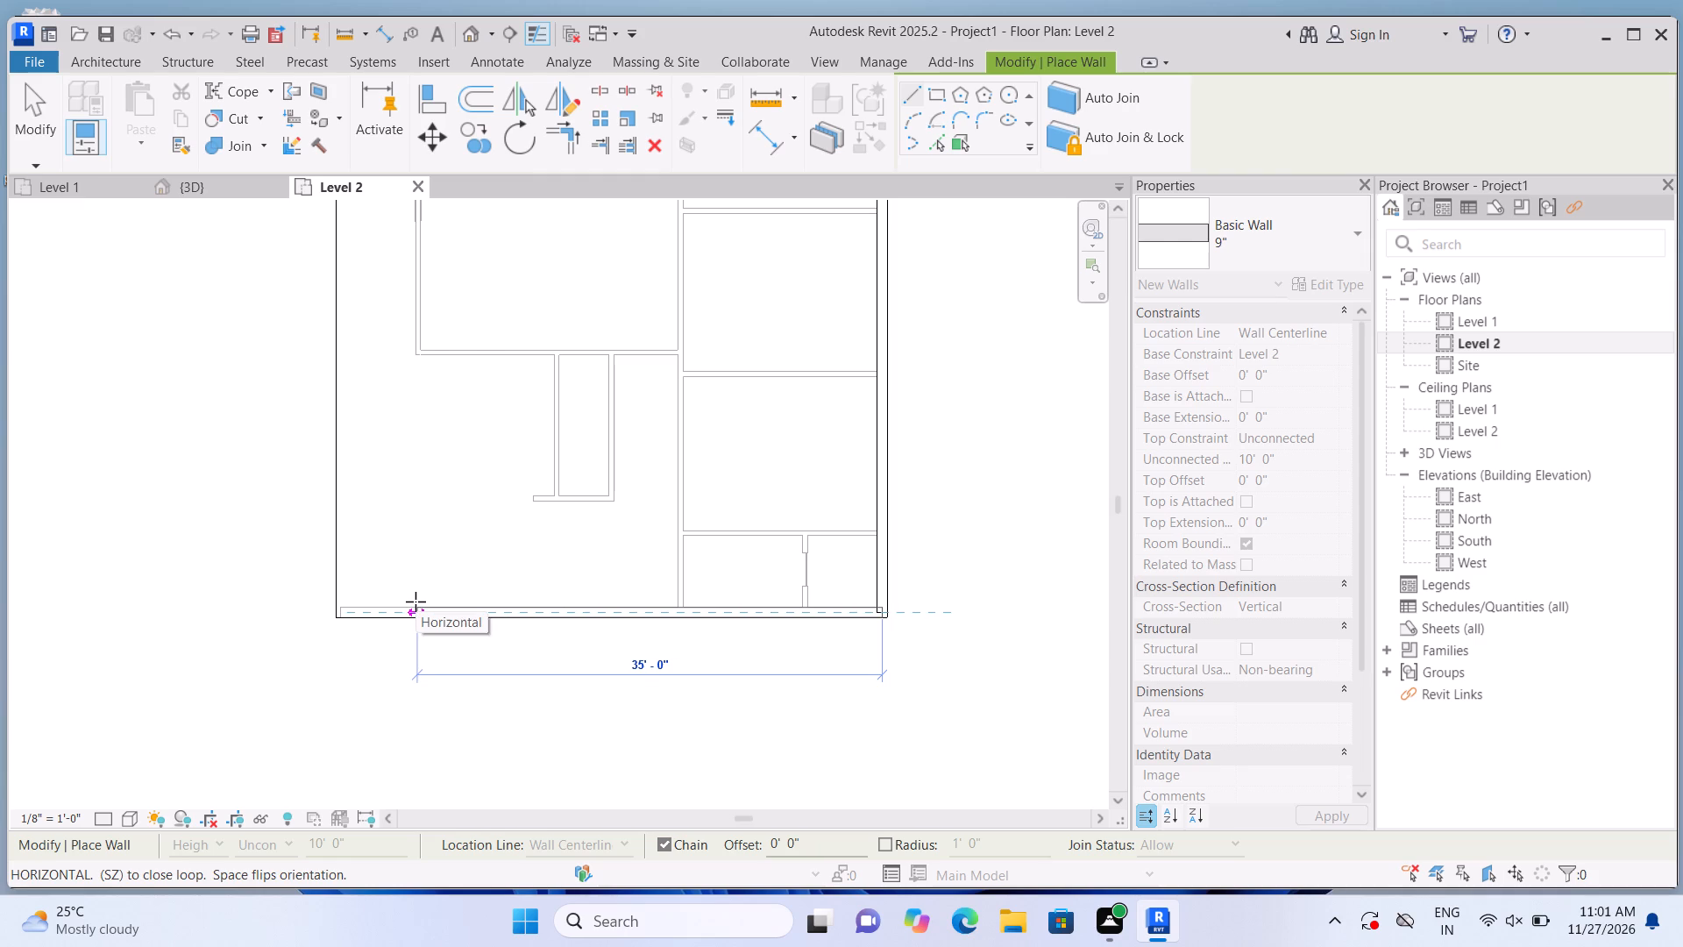
left_click(415, 602)
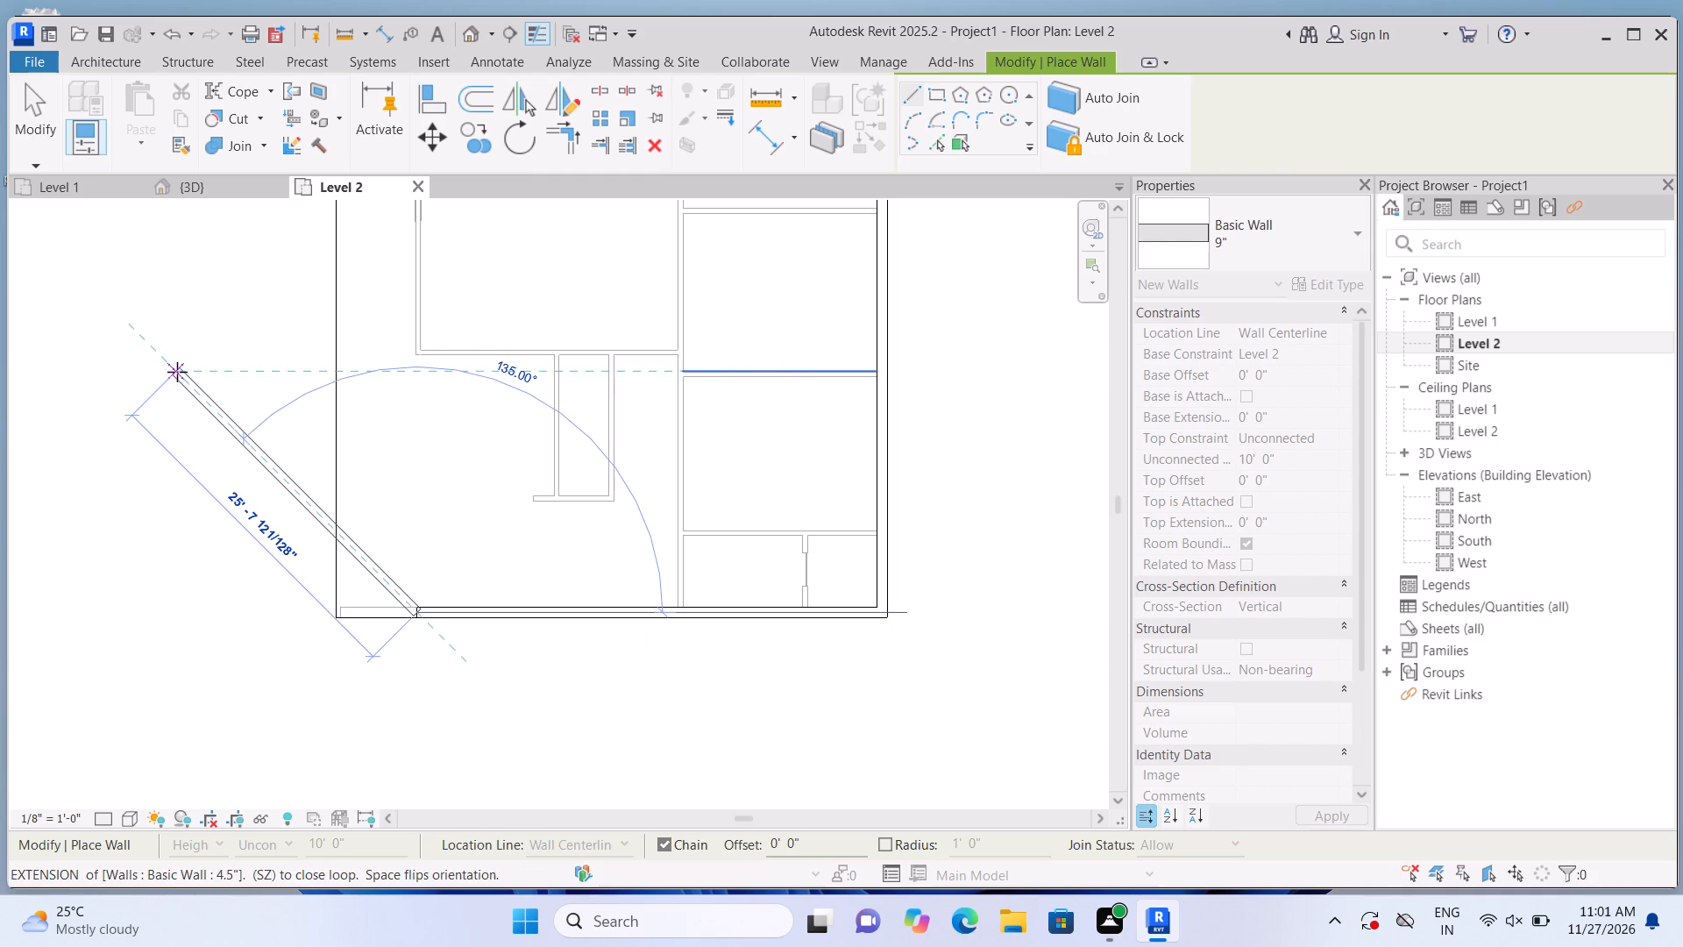
key("Escape")
scroll(413, 640, "down", 1)
middle_click_drag(399, 527, 413, 569)
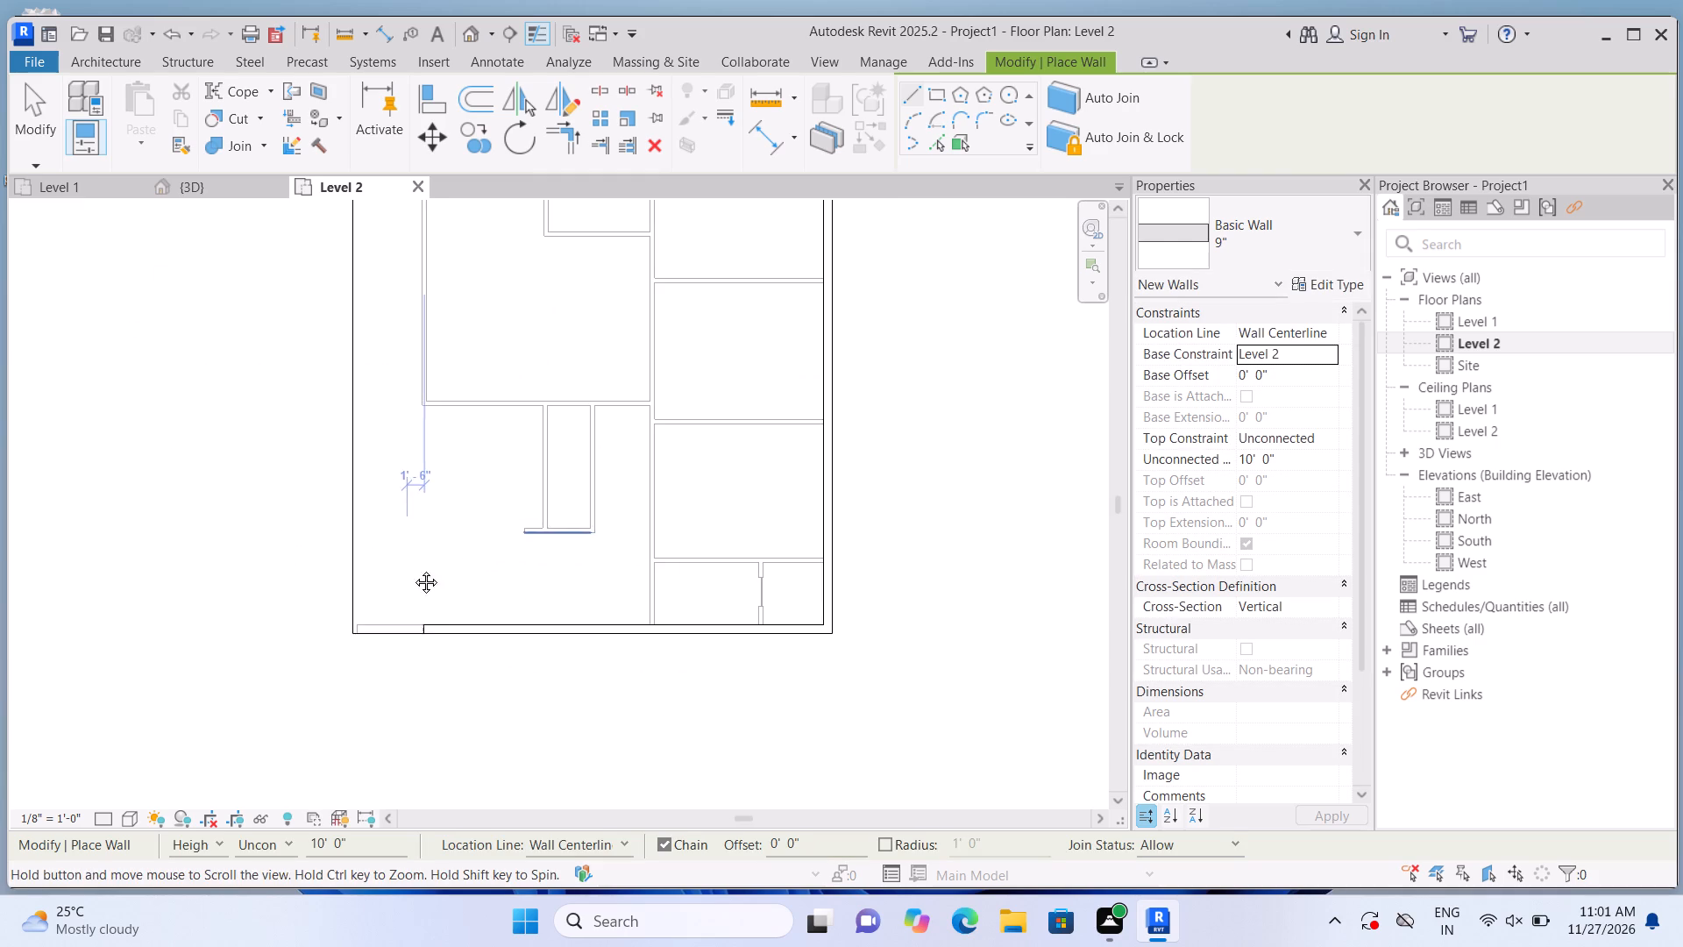
middle_click_drag(413, 569, 416, 619)
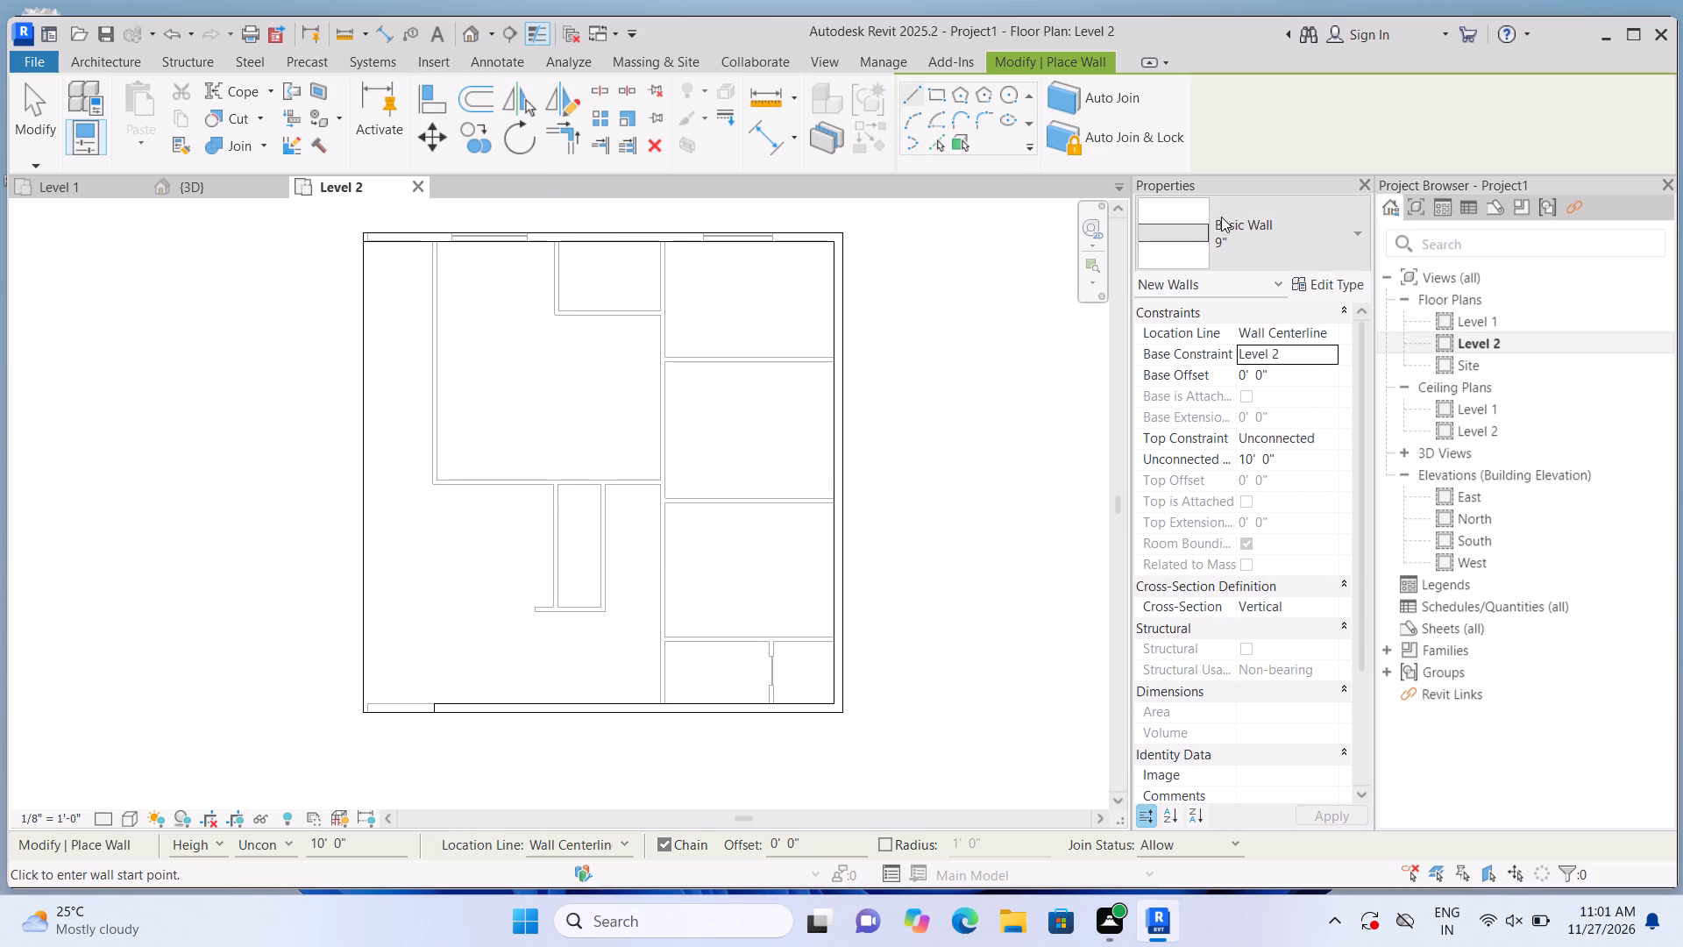
Switch to the 4.5" basic wall and draw one south from the north wall over the westernmost Level 1 partition to its southern corner.
left_click(1319, 224)
scroll(1311, 347, "up", 5)
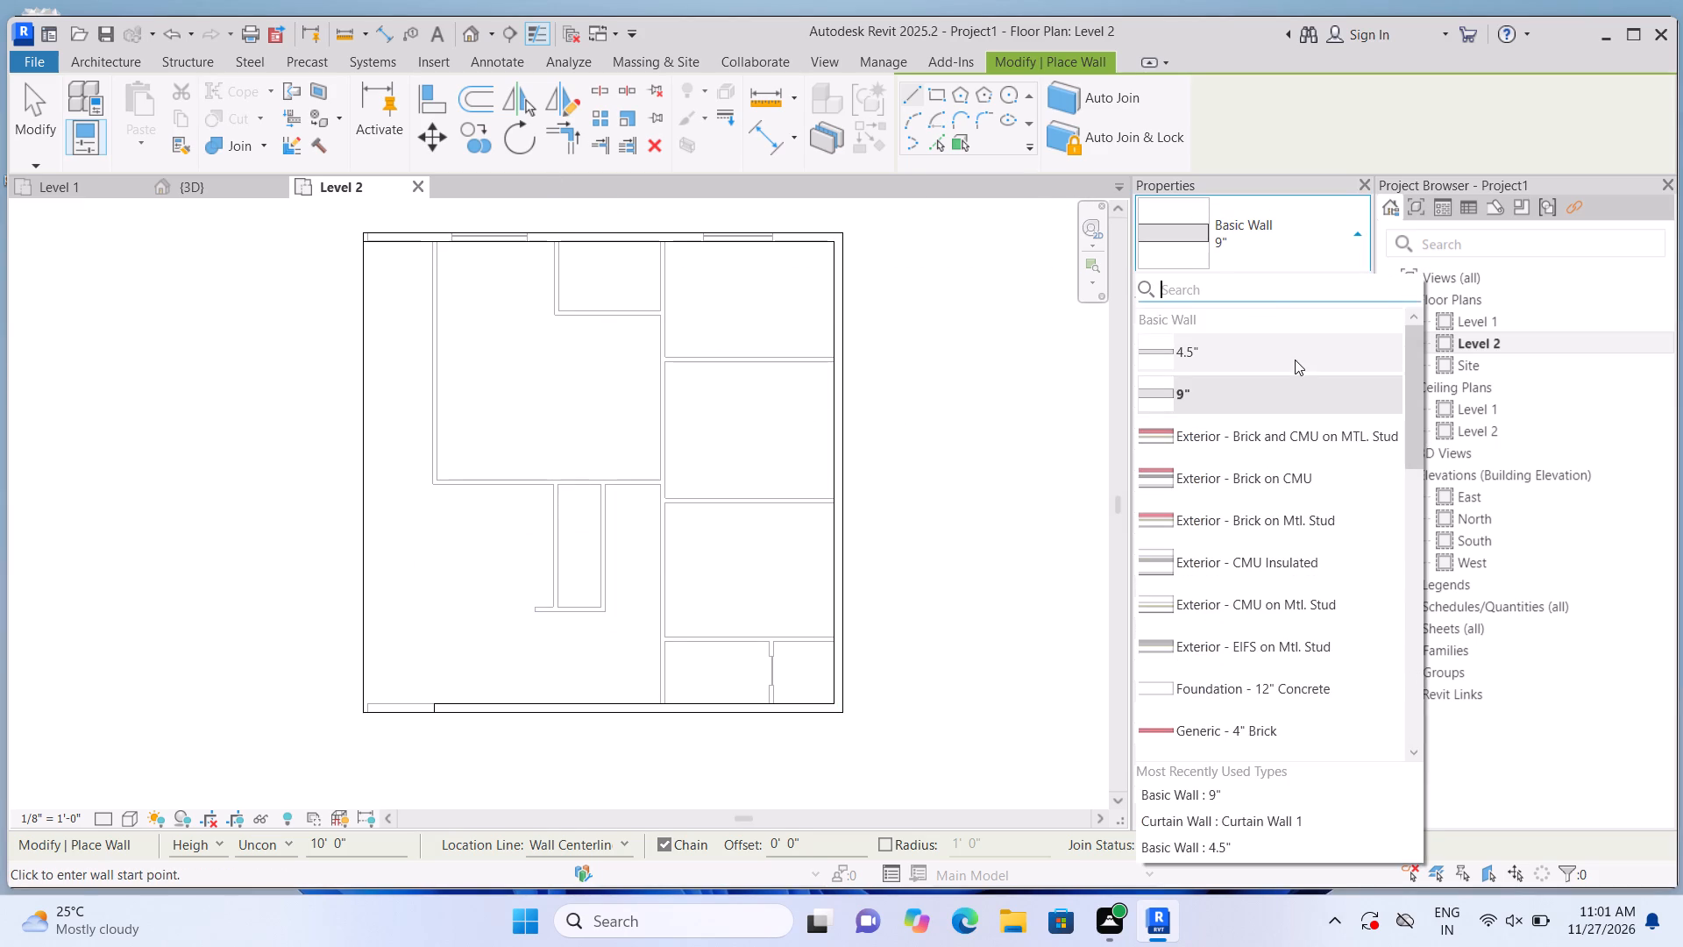
left_click(1295, 360)
scroll(406, 263, "up", 12)
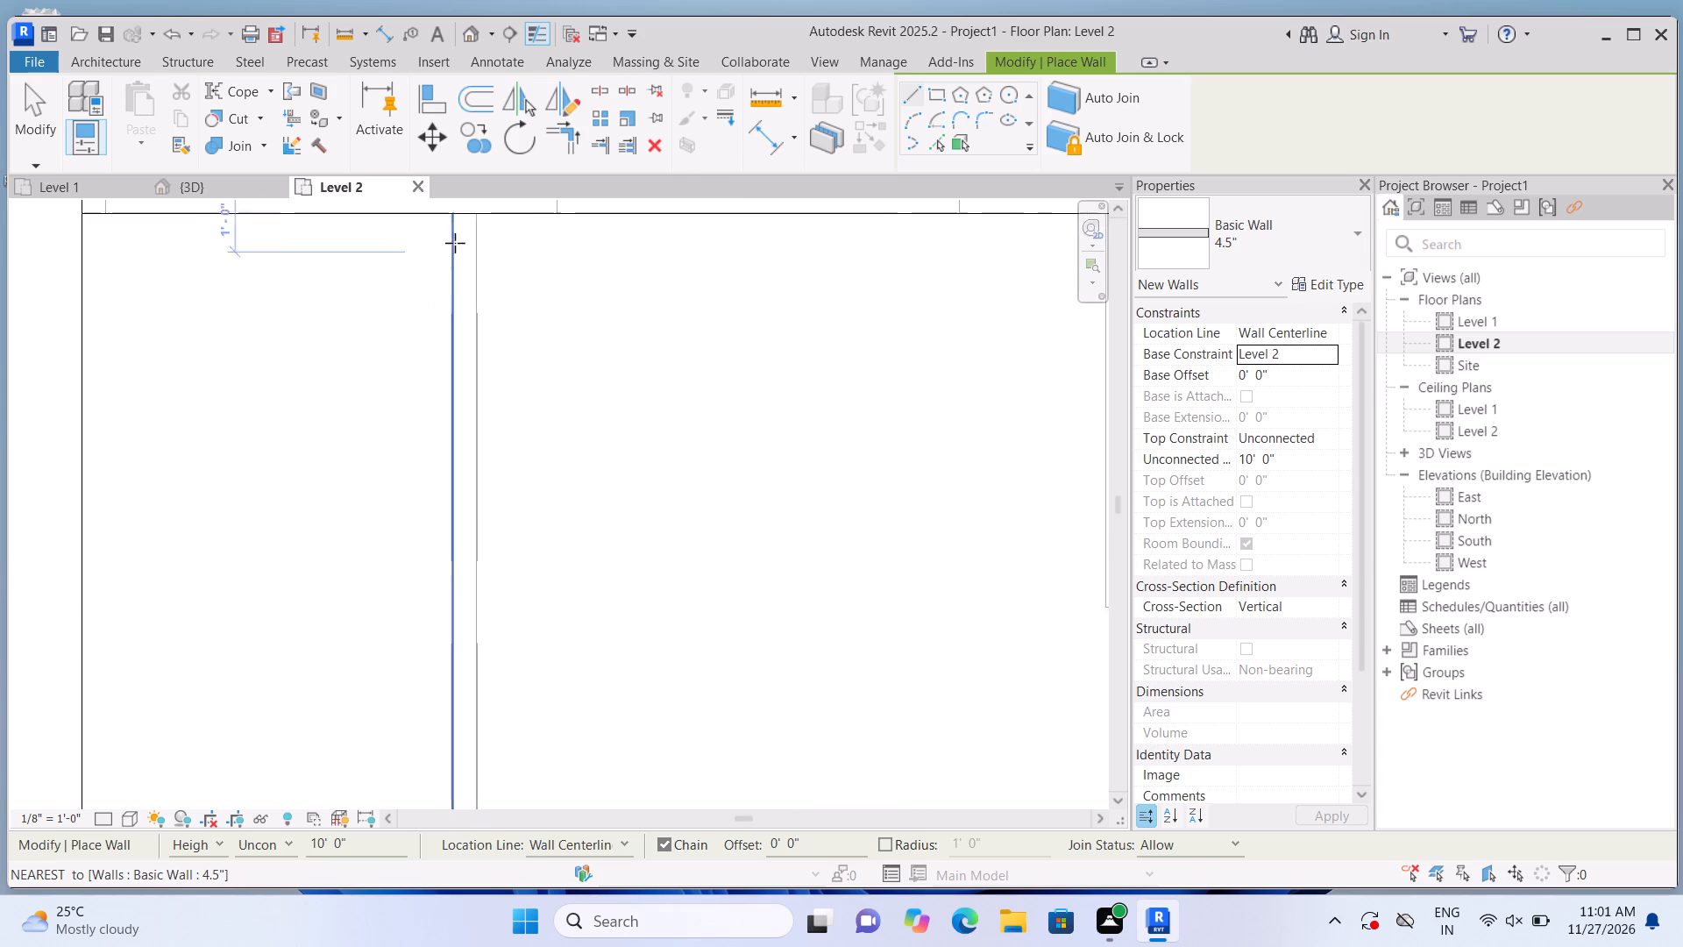
scroll(455, 243, "up", 2)
left_click(471, 202)
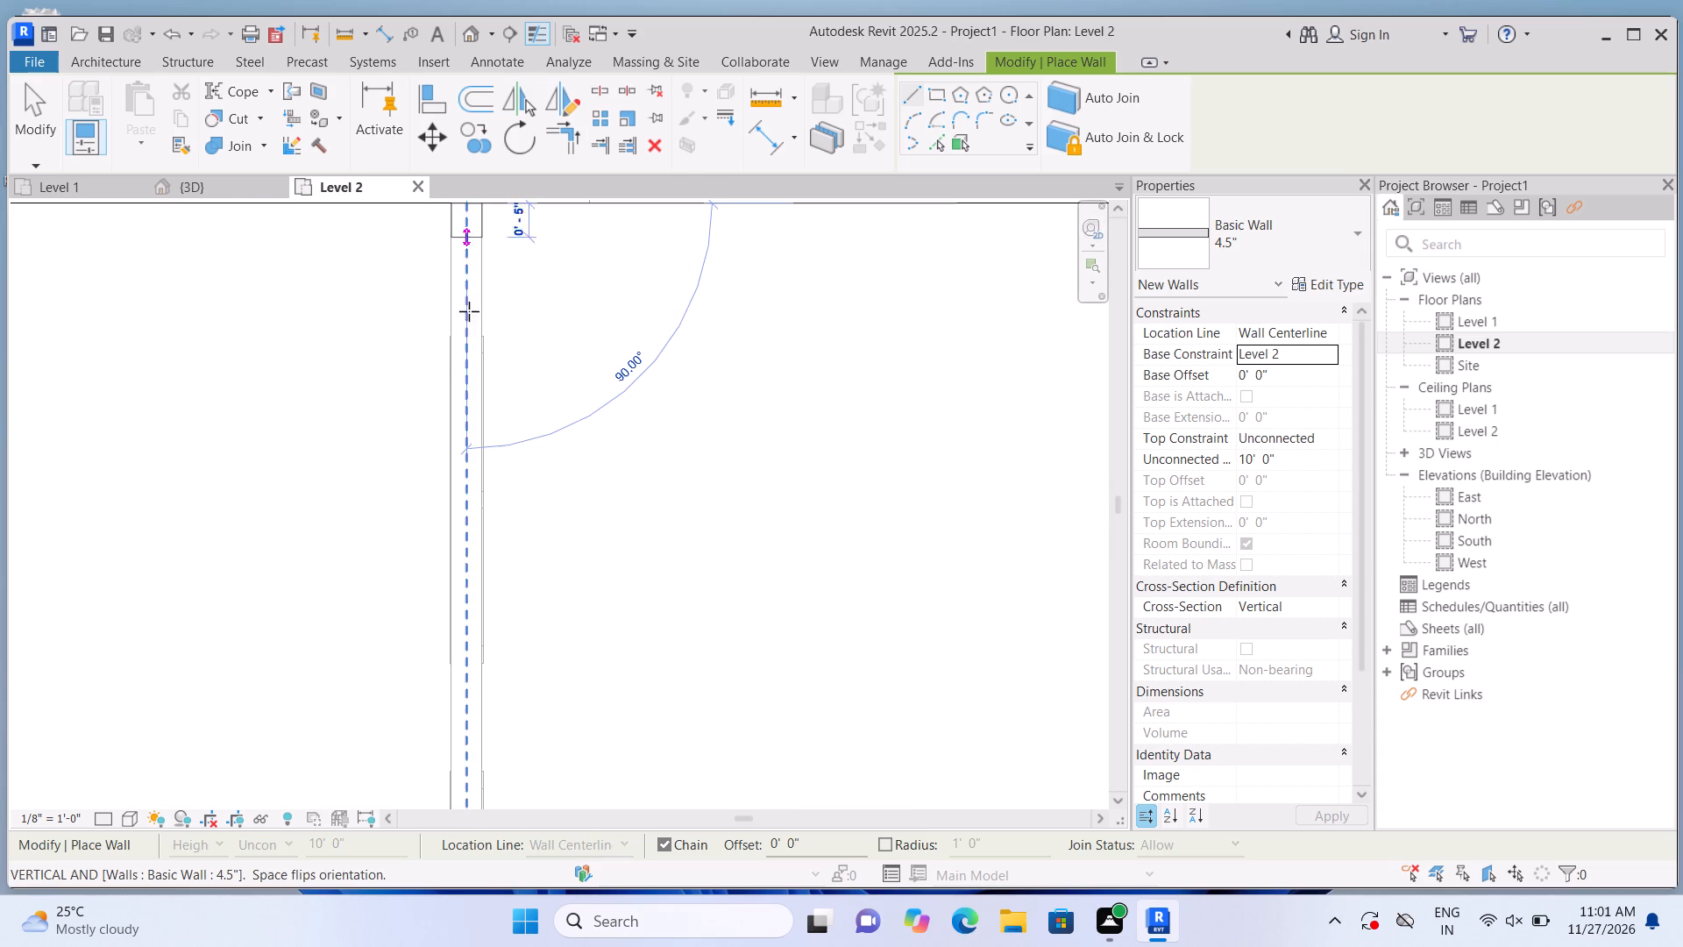
scroll(467, 391, "down", 8)
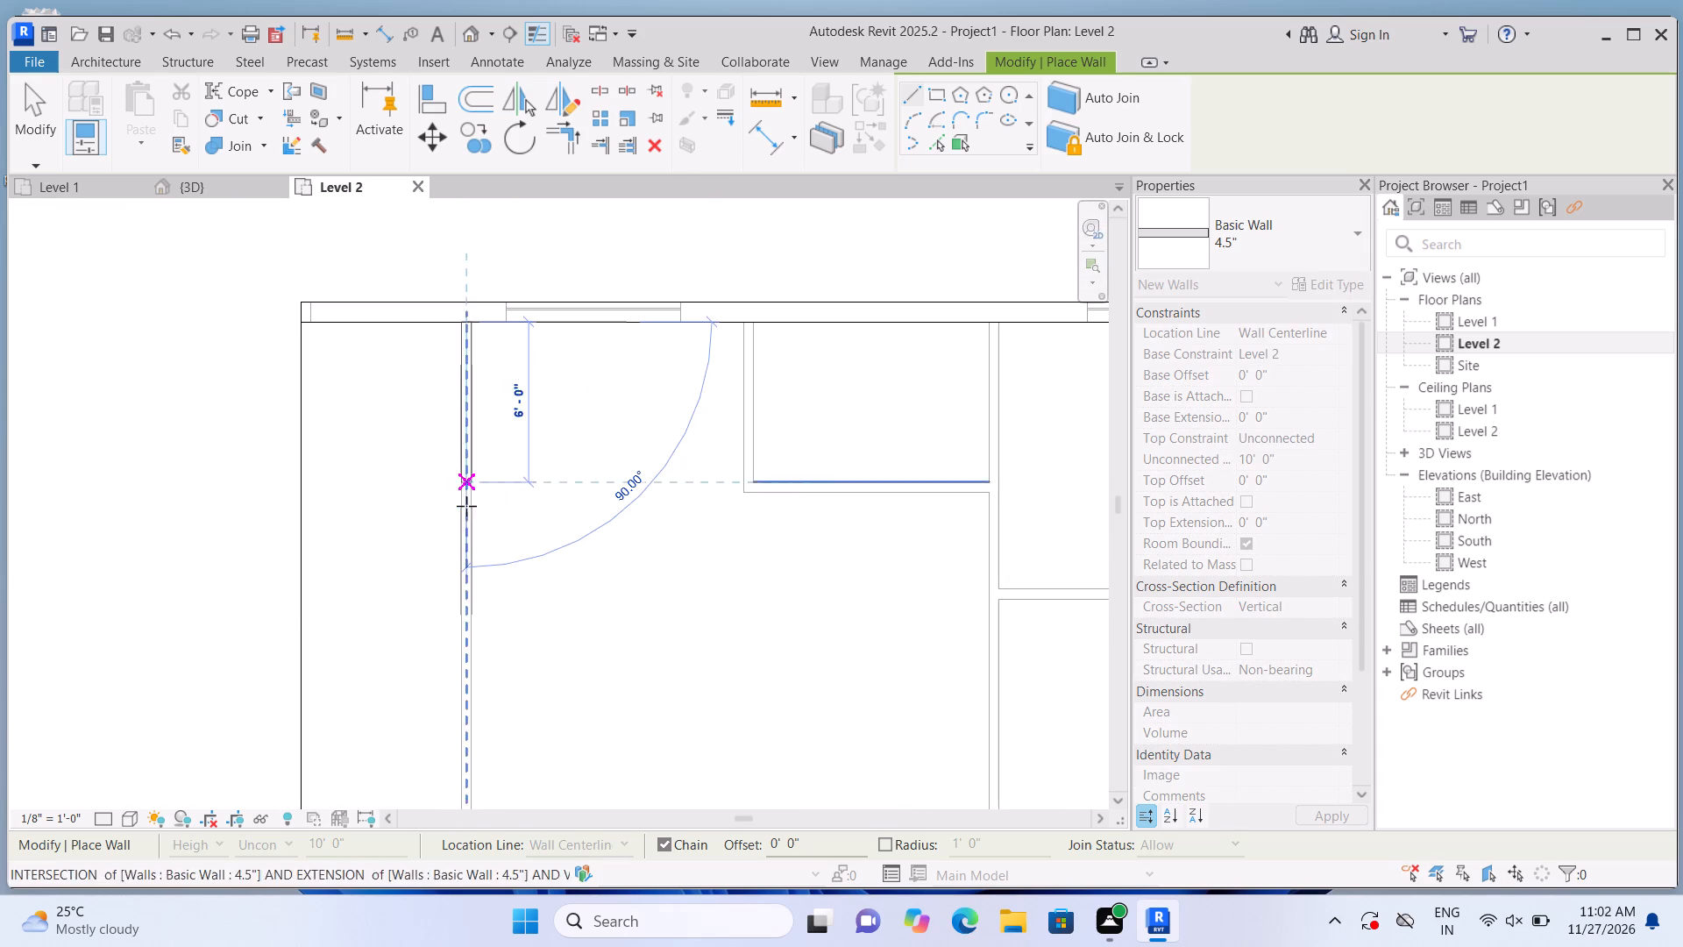
scroll(467, 538, "up", 11)
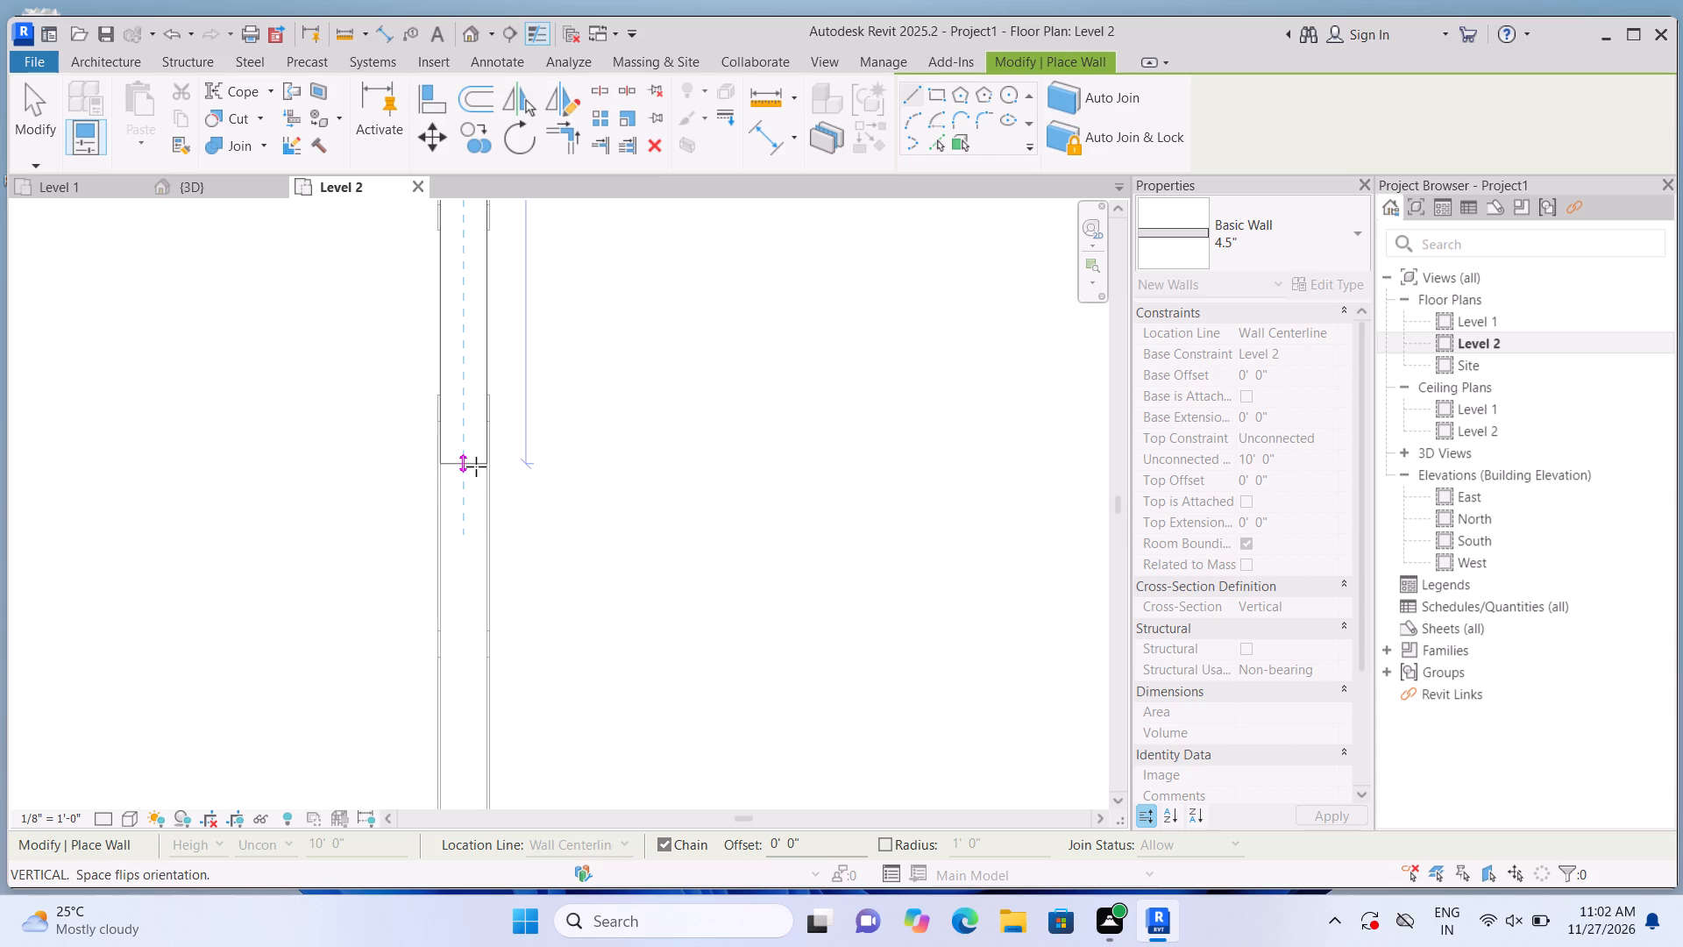
scroll(476, 466, "down", 16)
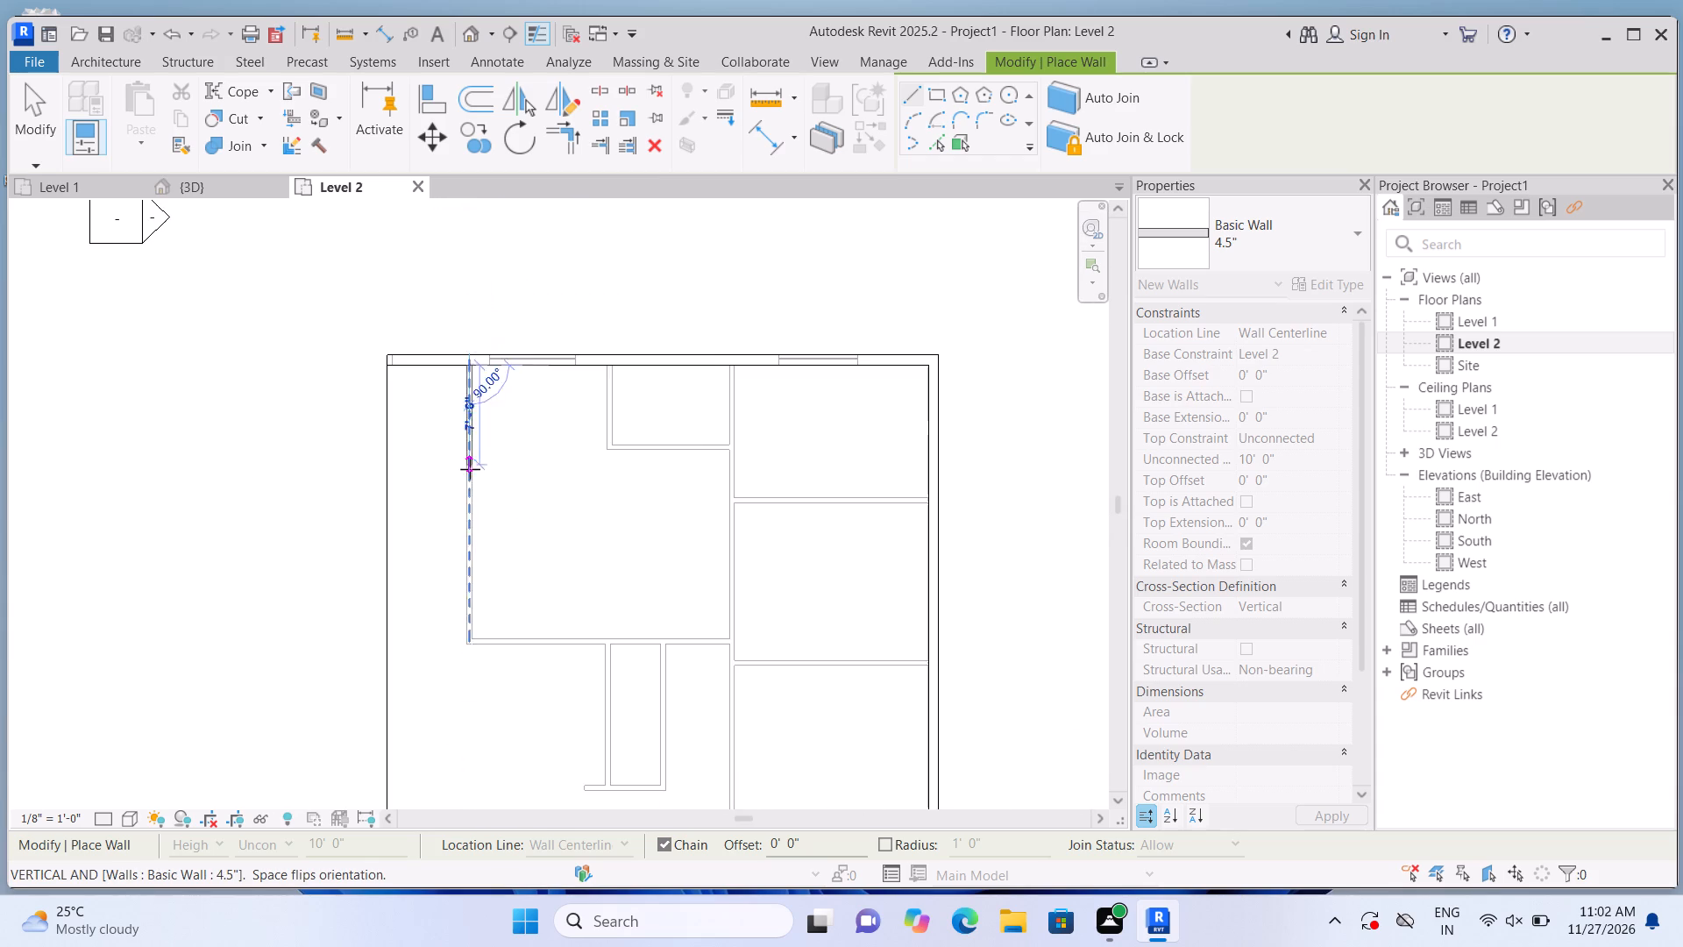
scroll(466, 616, "up", 14)
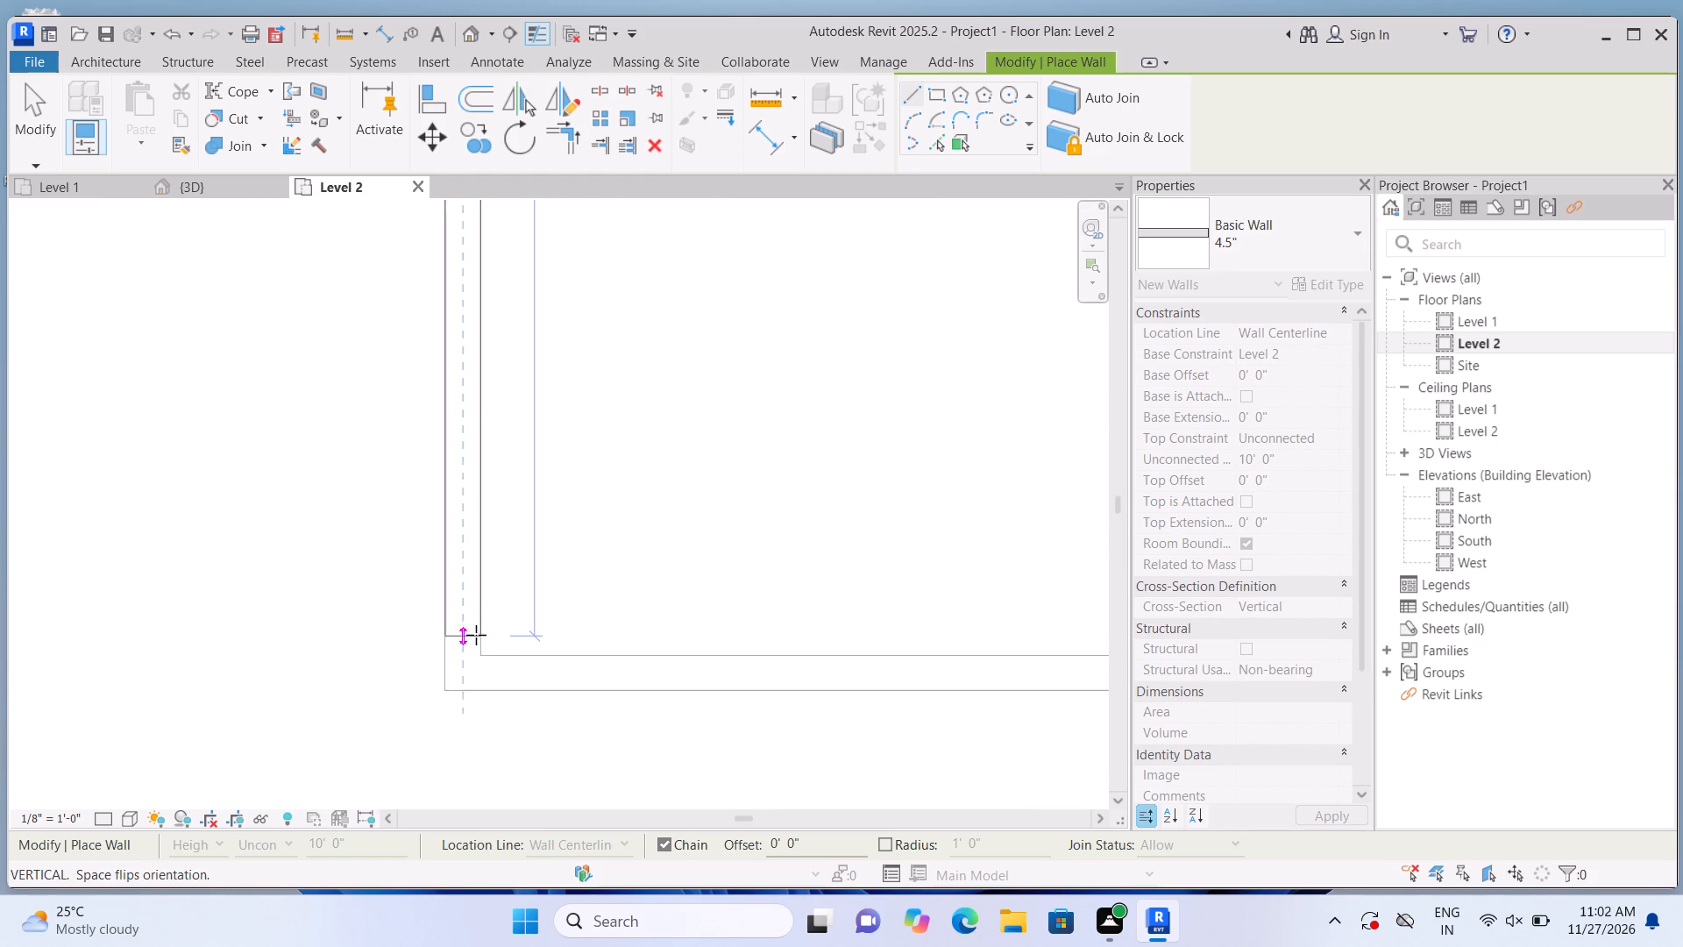
scroll(476, 635, "up", 5)
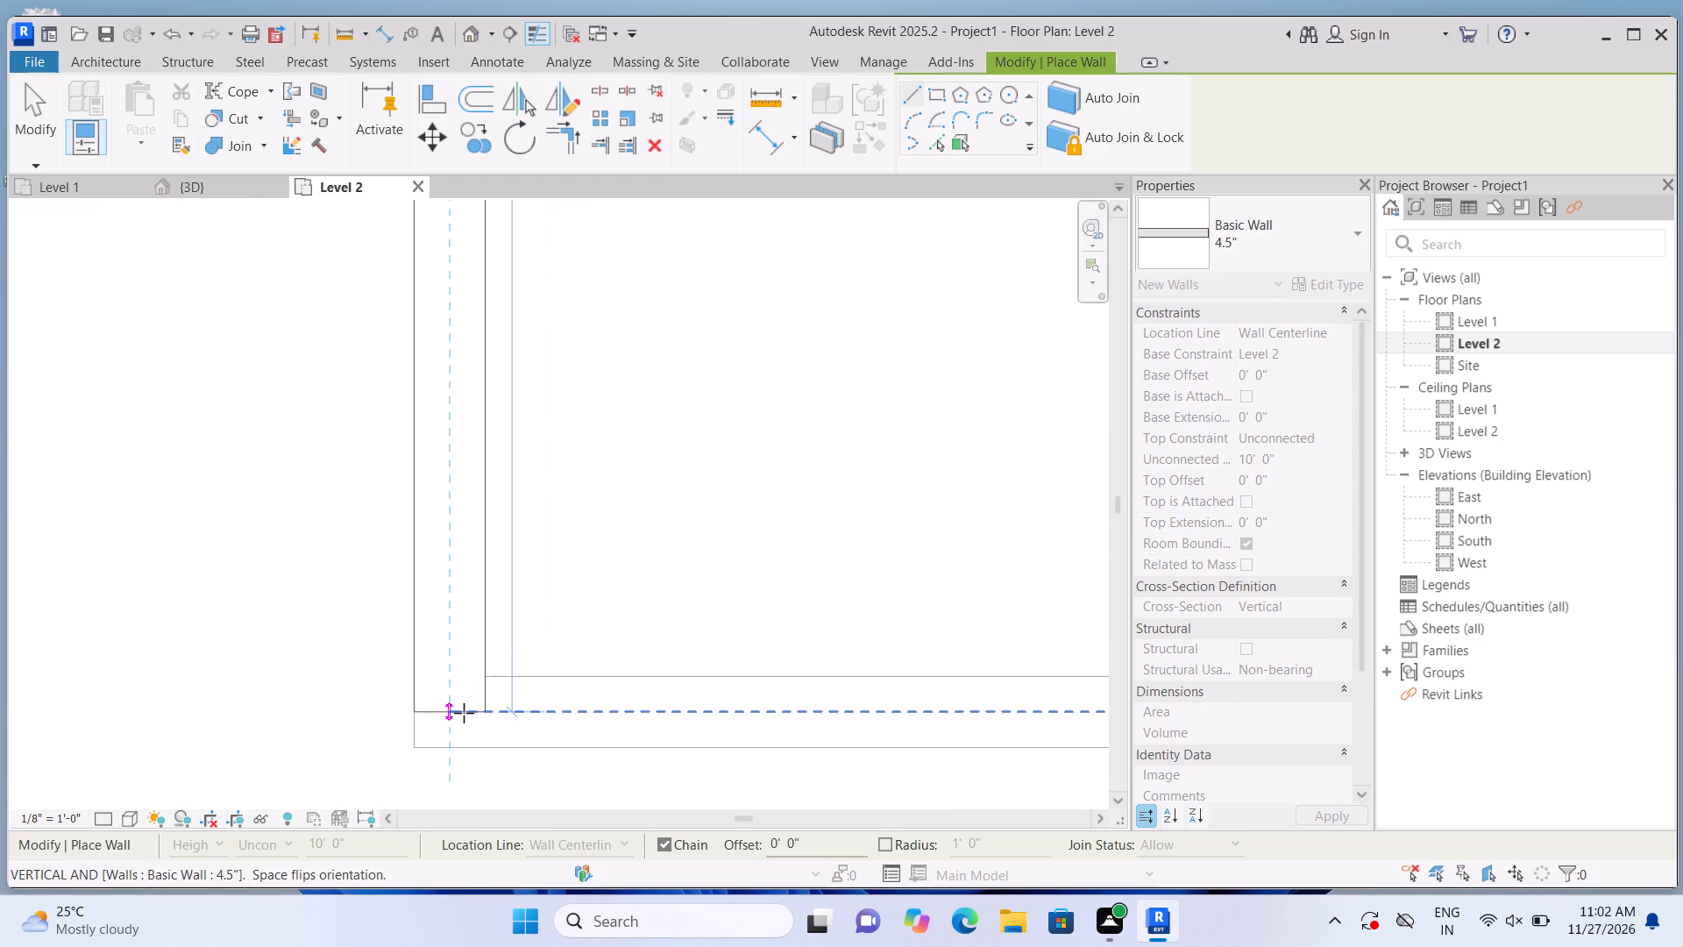
left_click(464, 713)
Continue the 4.5" wall chain 19'-9" east over the Level 1 partition to the long north-south partition.
scroll(635, 716, "down", 7)
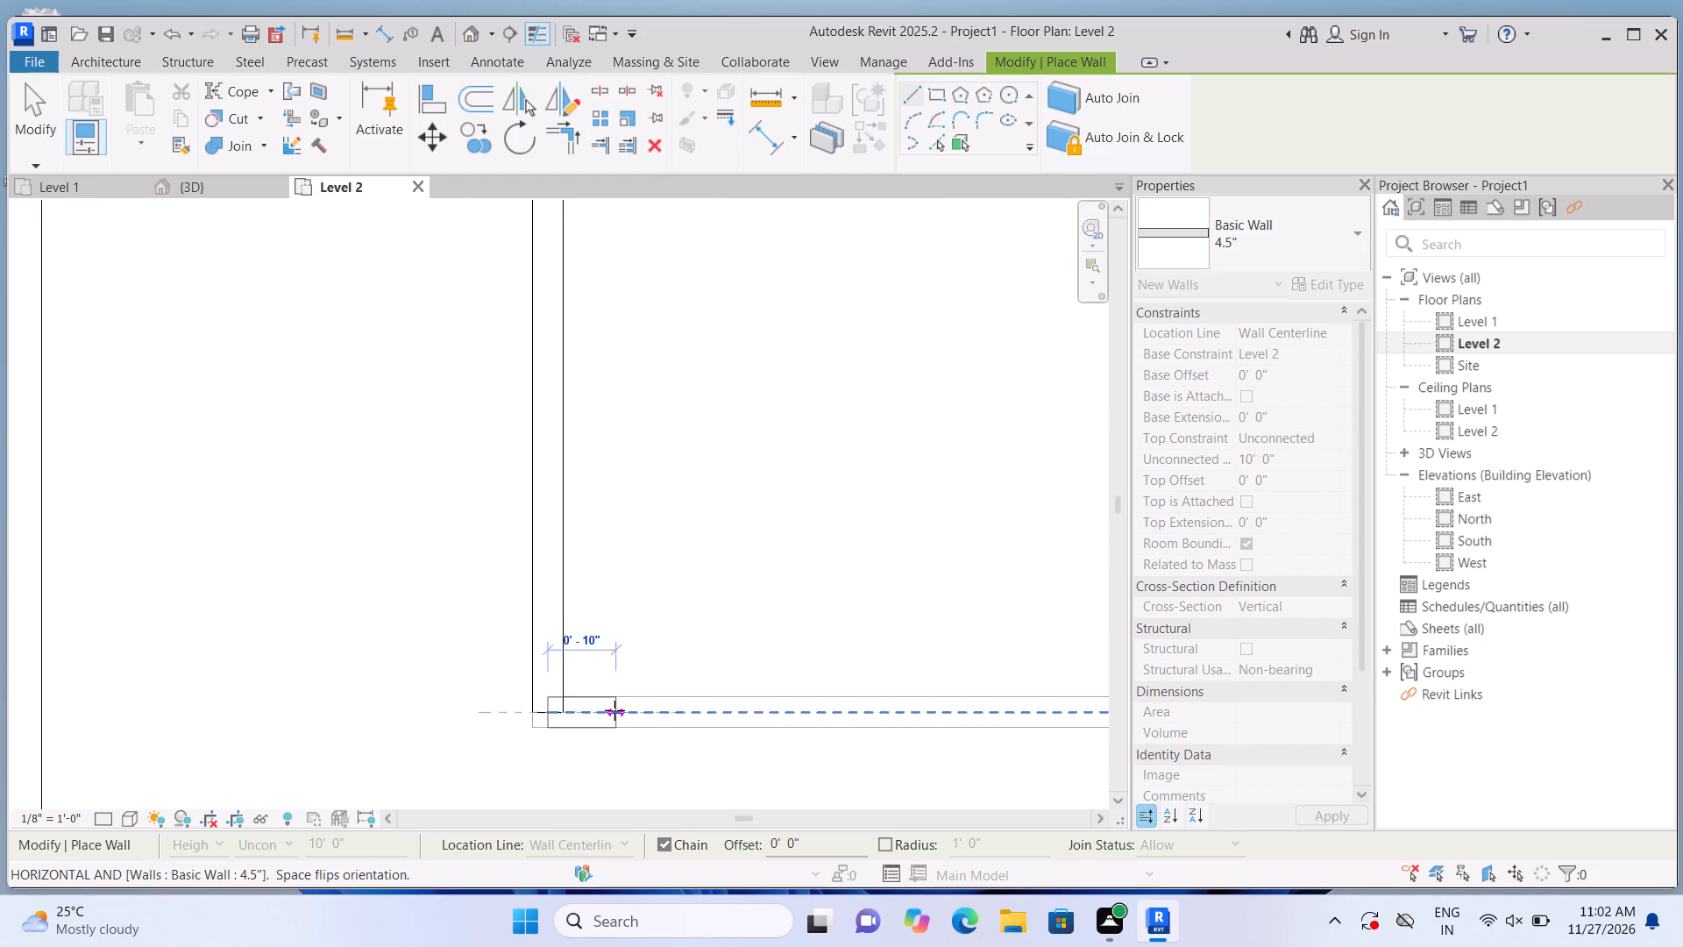
scroll(614, 710, "down", 11)
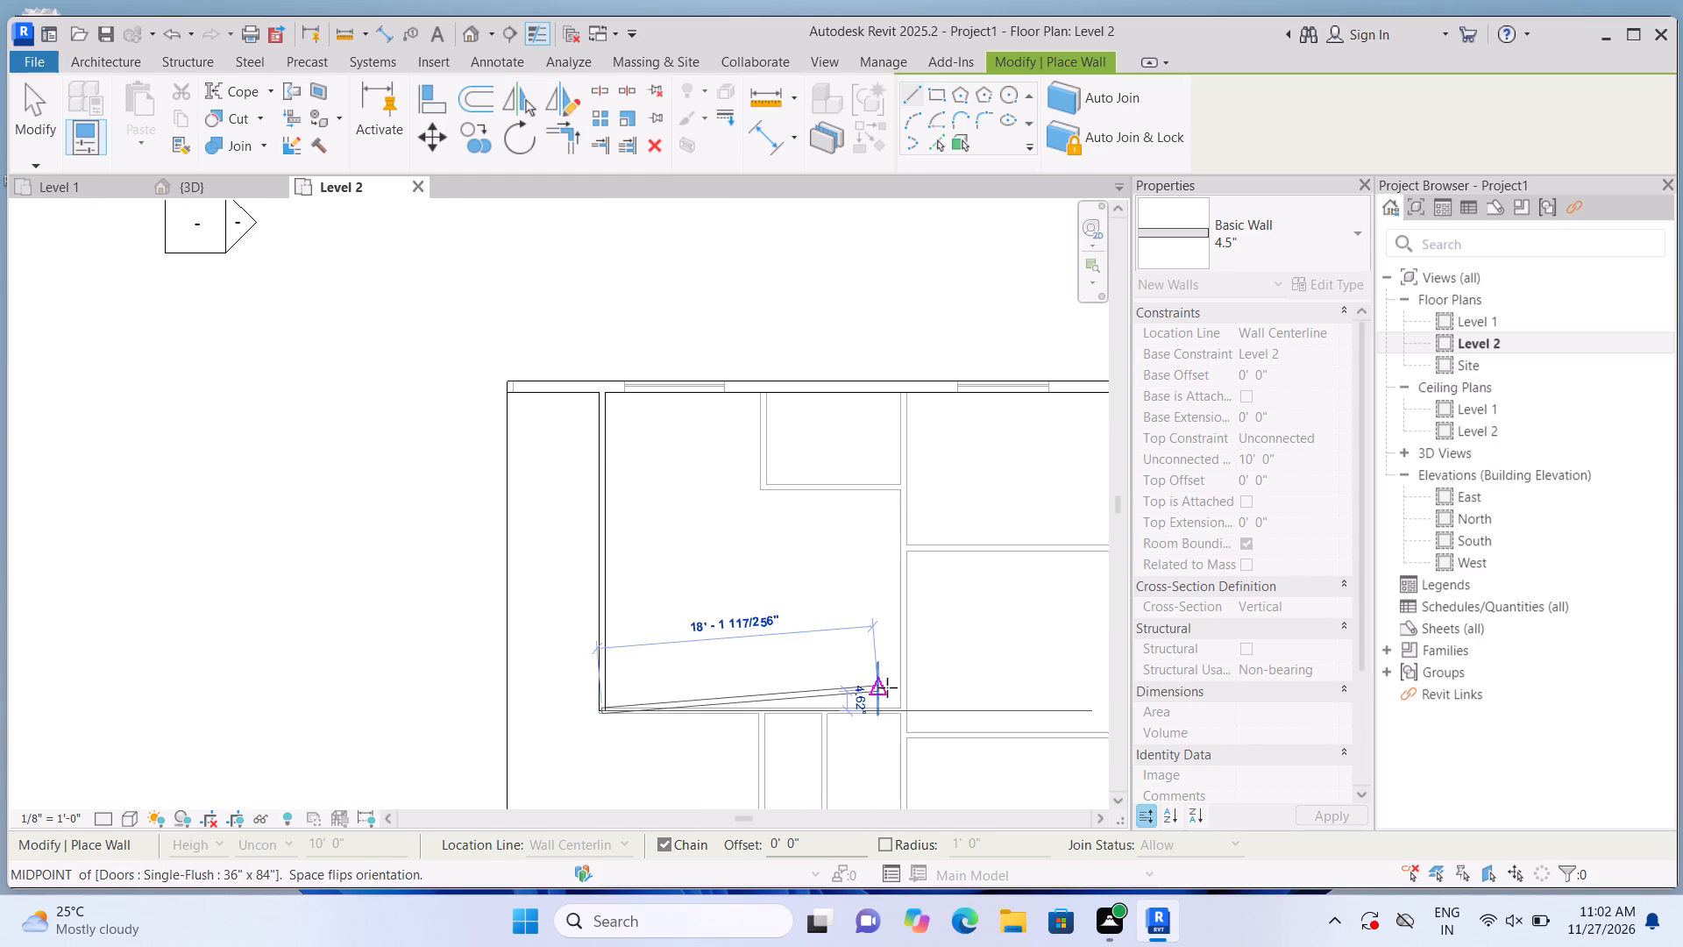
scroll(891, 701, "up", 12)
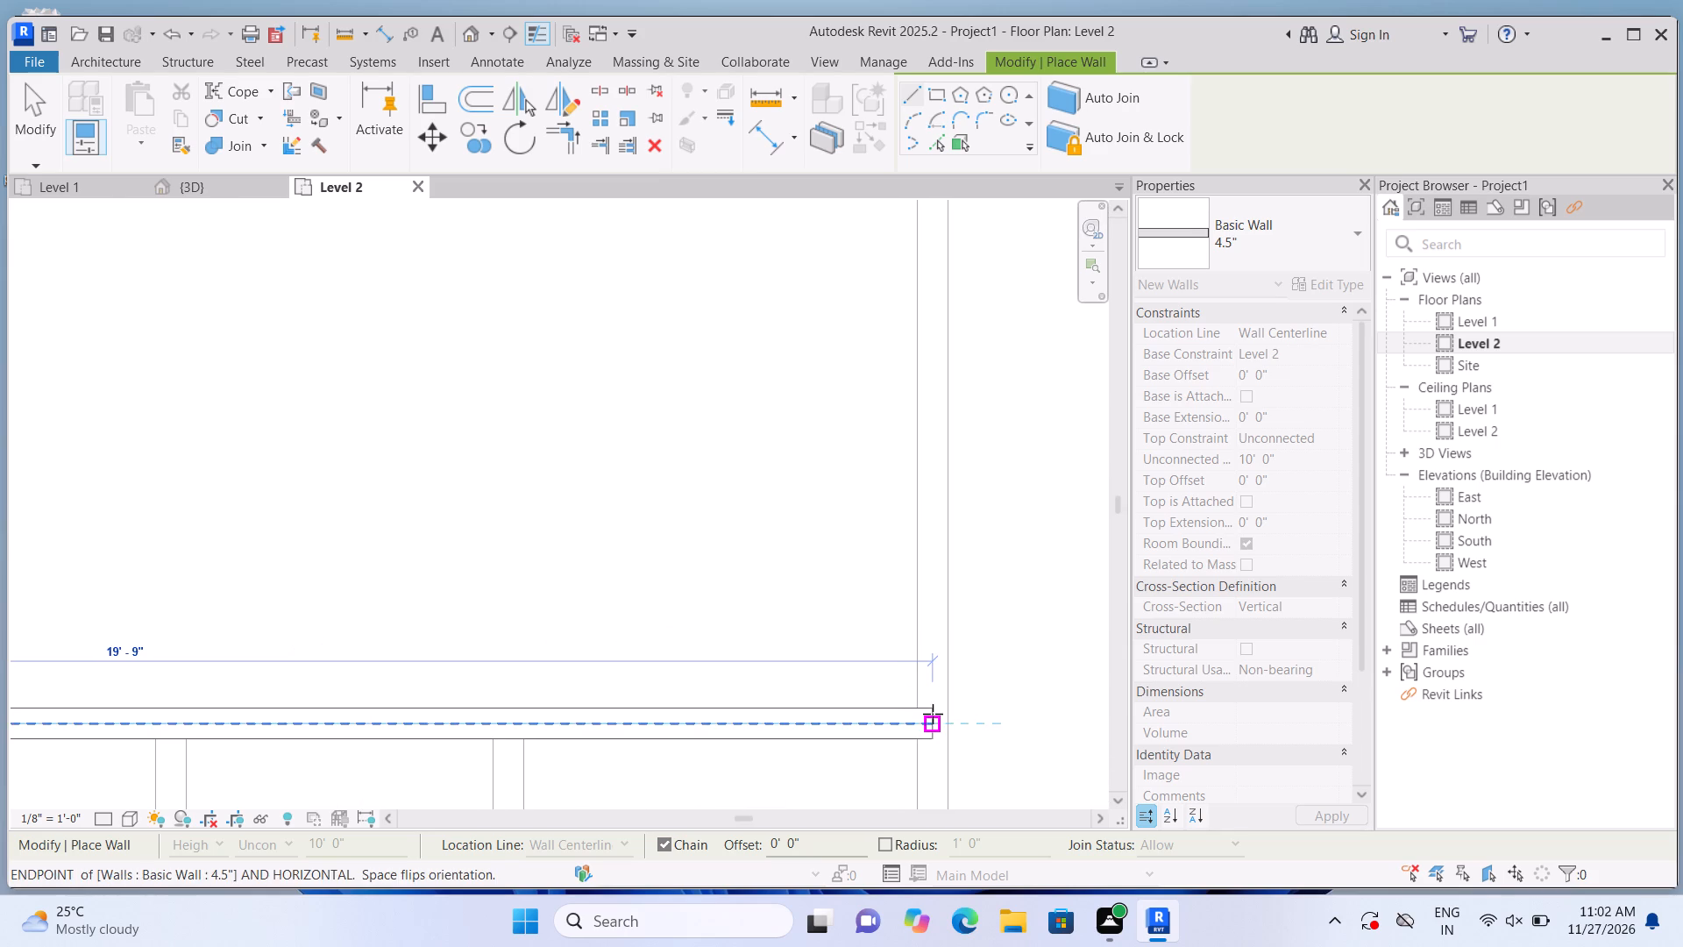
left_click(933, 714)
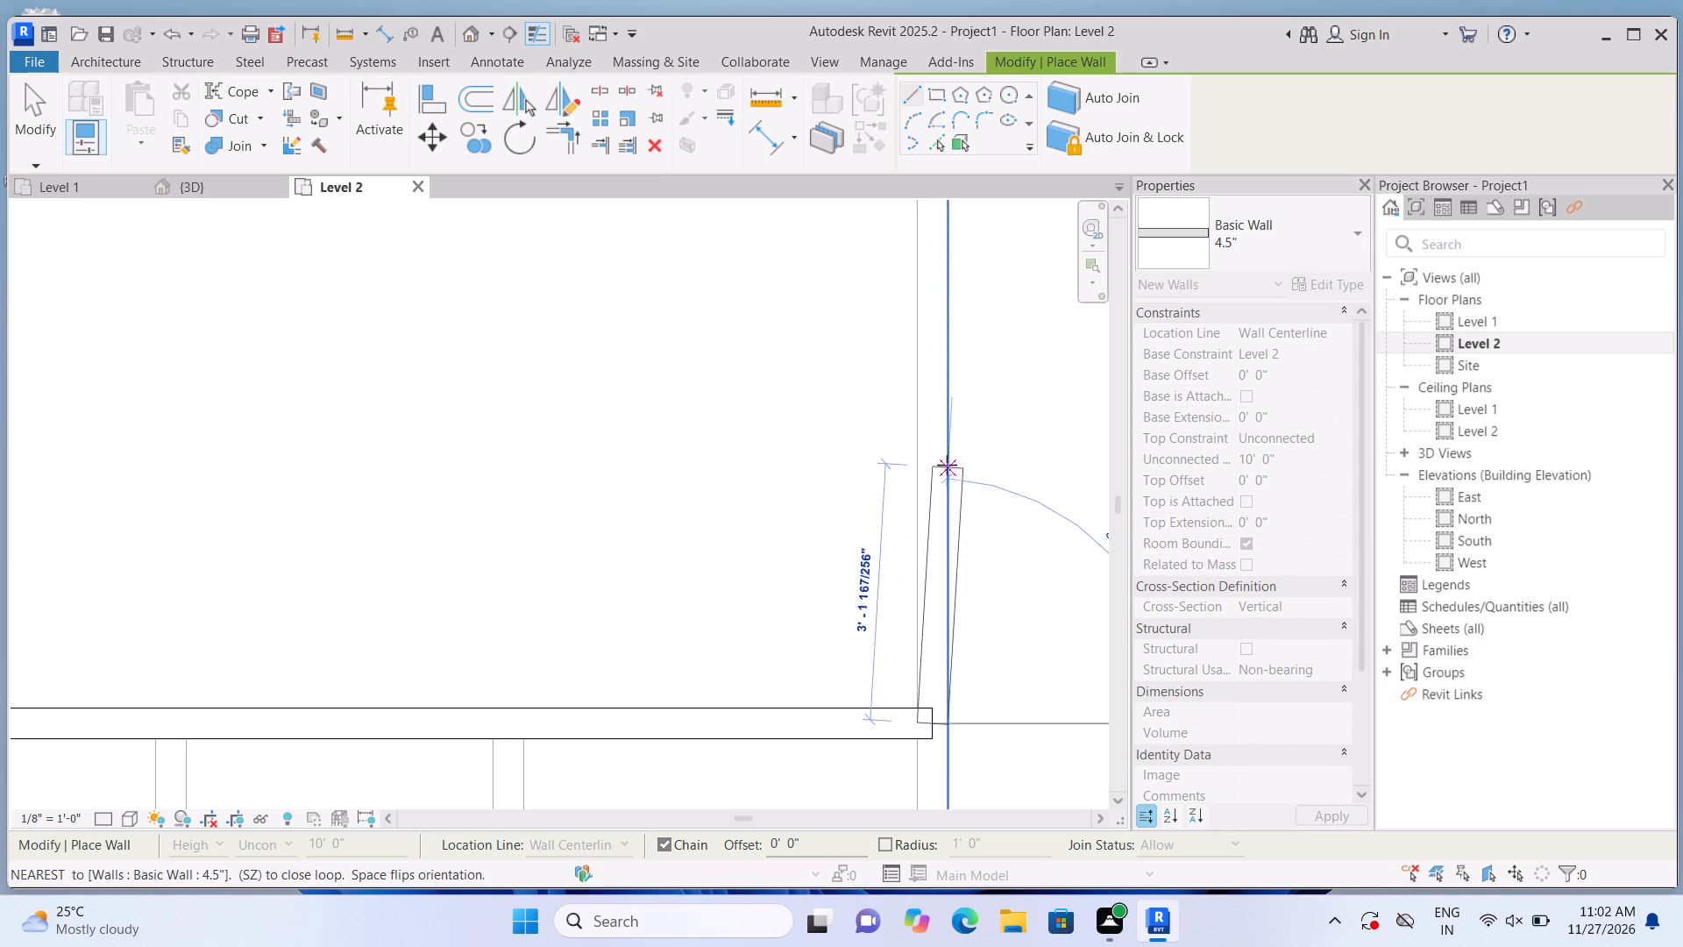
Continue the 4.5" wall north over the long Level 1 partition into the north exterior wall, and end the chain.
scroll(945, 440, "down", 11)
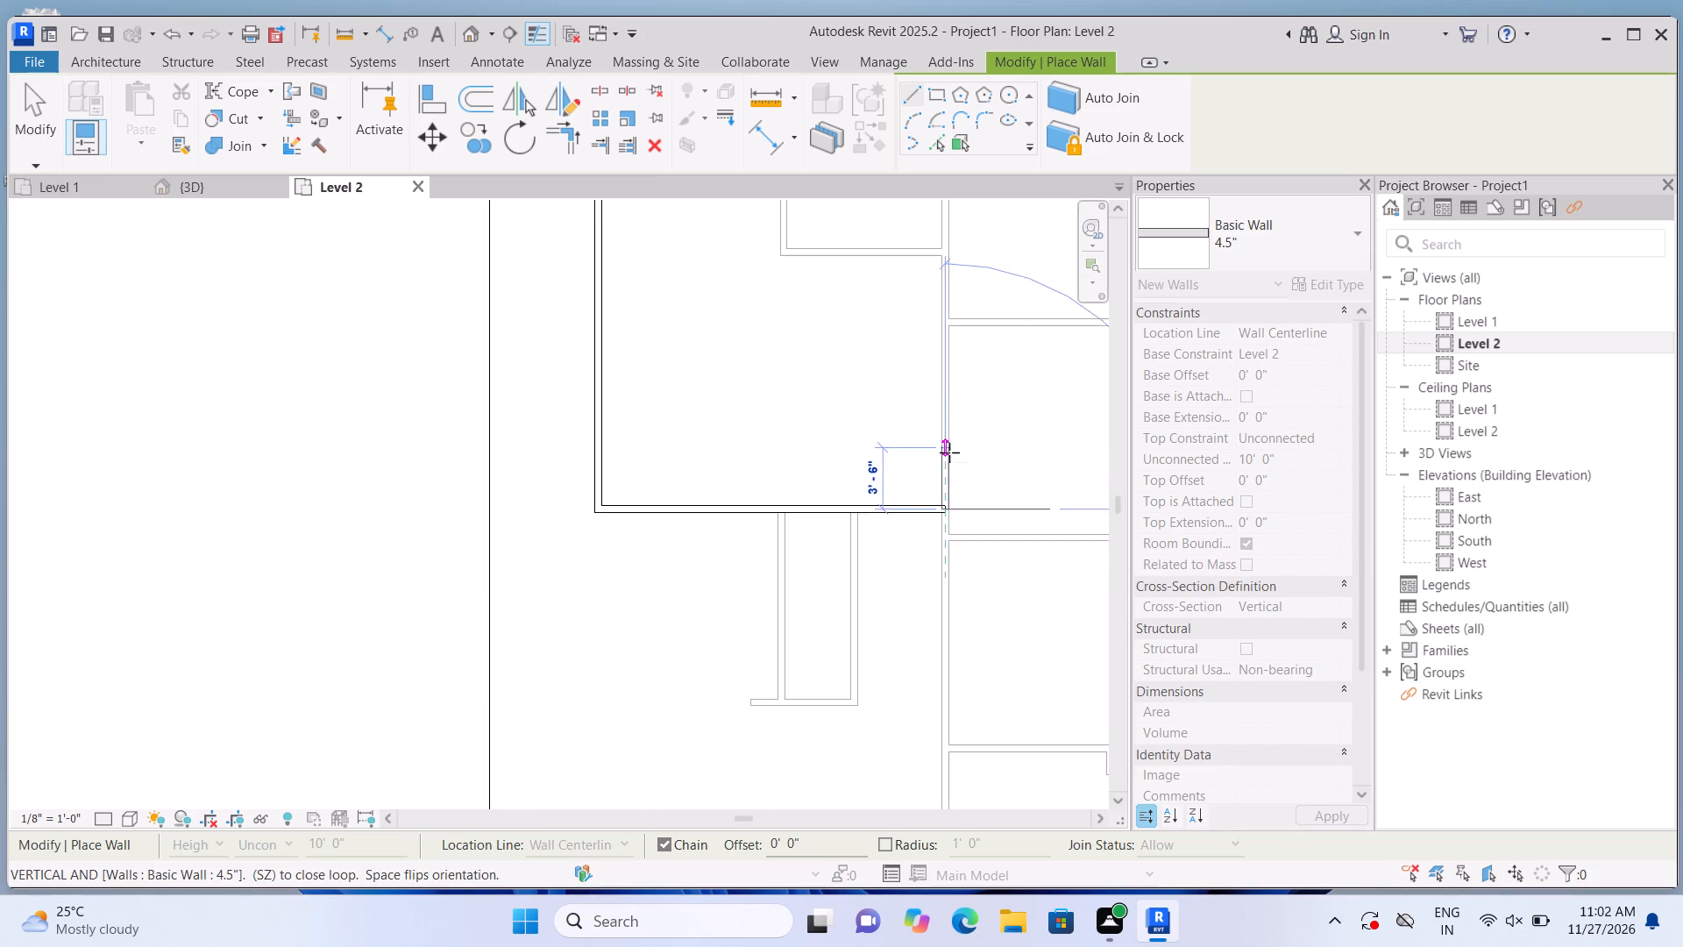
scroll(949, 452, "down", 4)
scroll(948, 260, "up", 6)
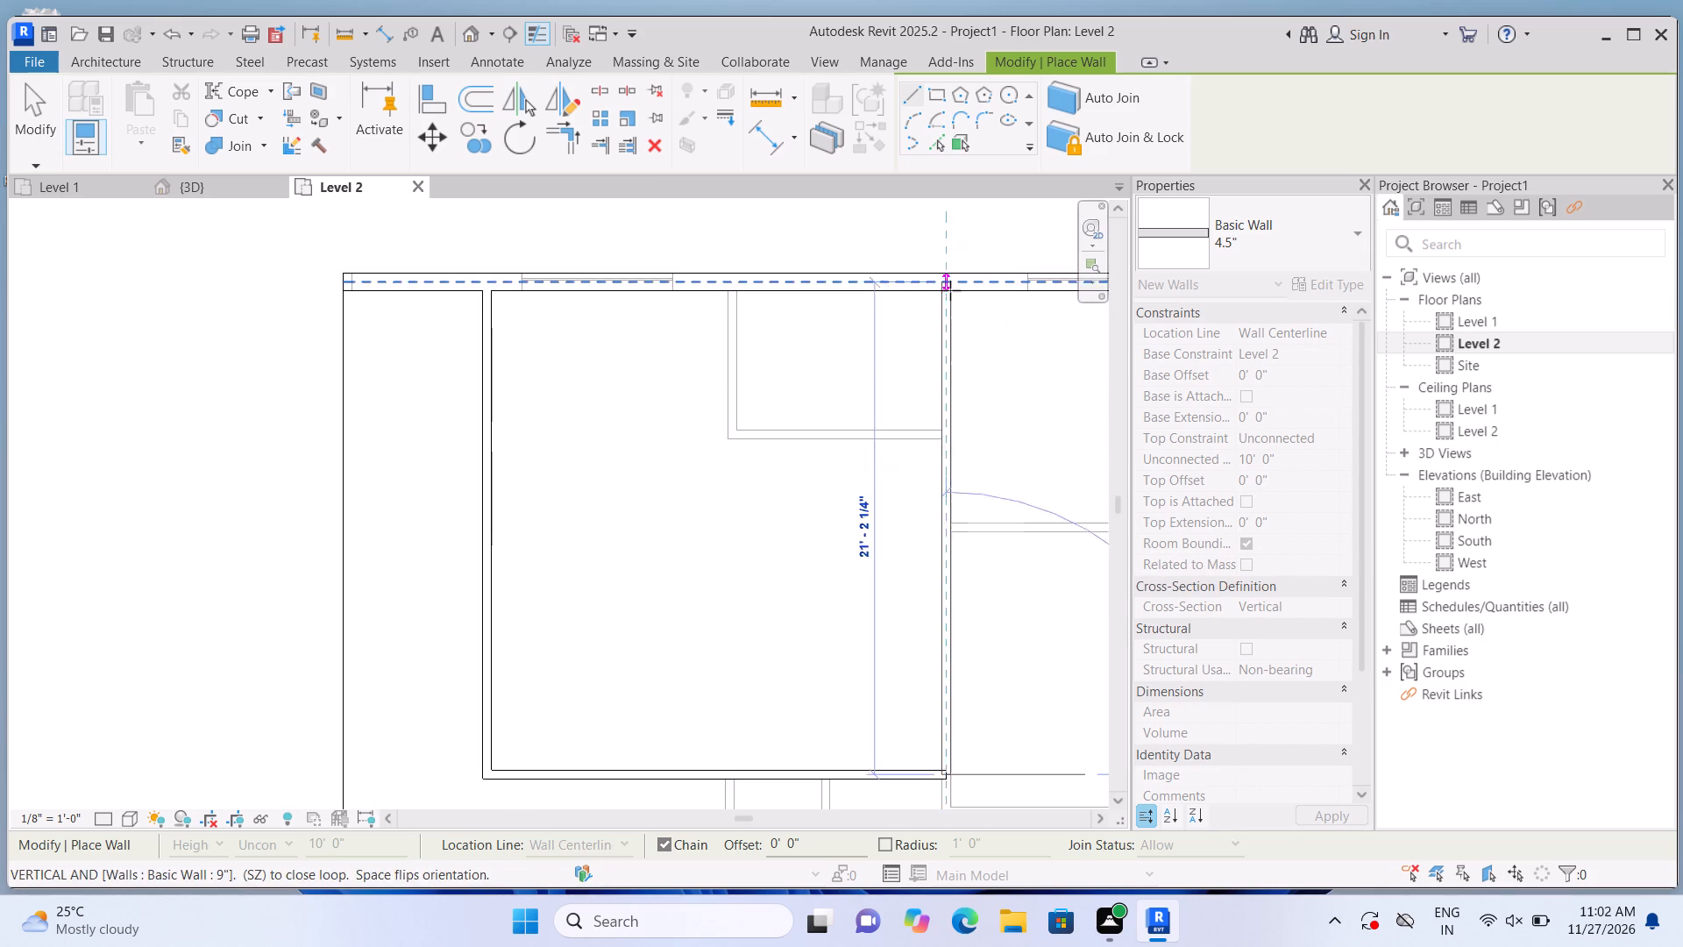
scroll(950, 290, "up", 9)
left_click(943, 267)
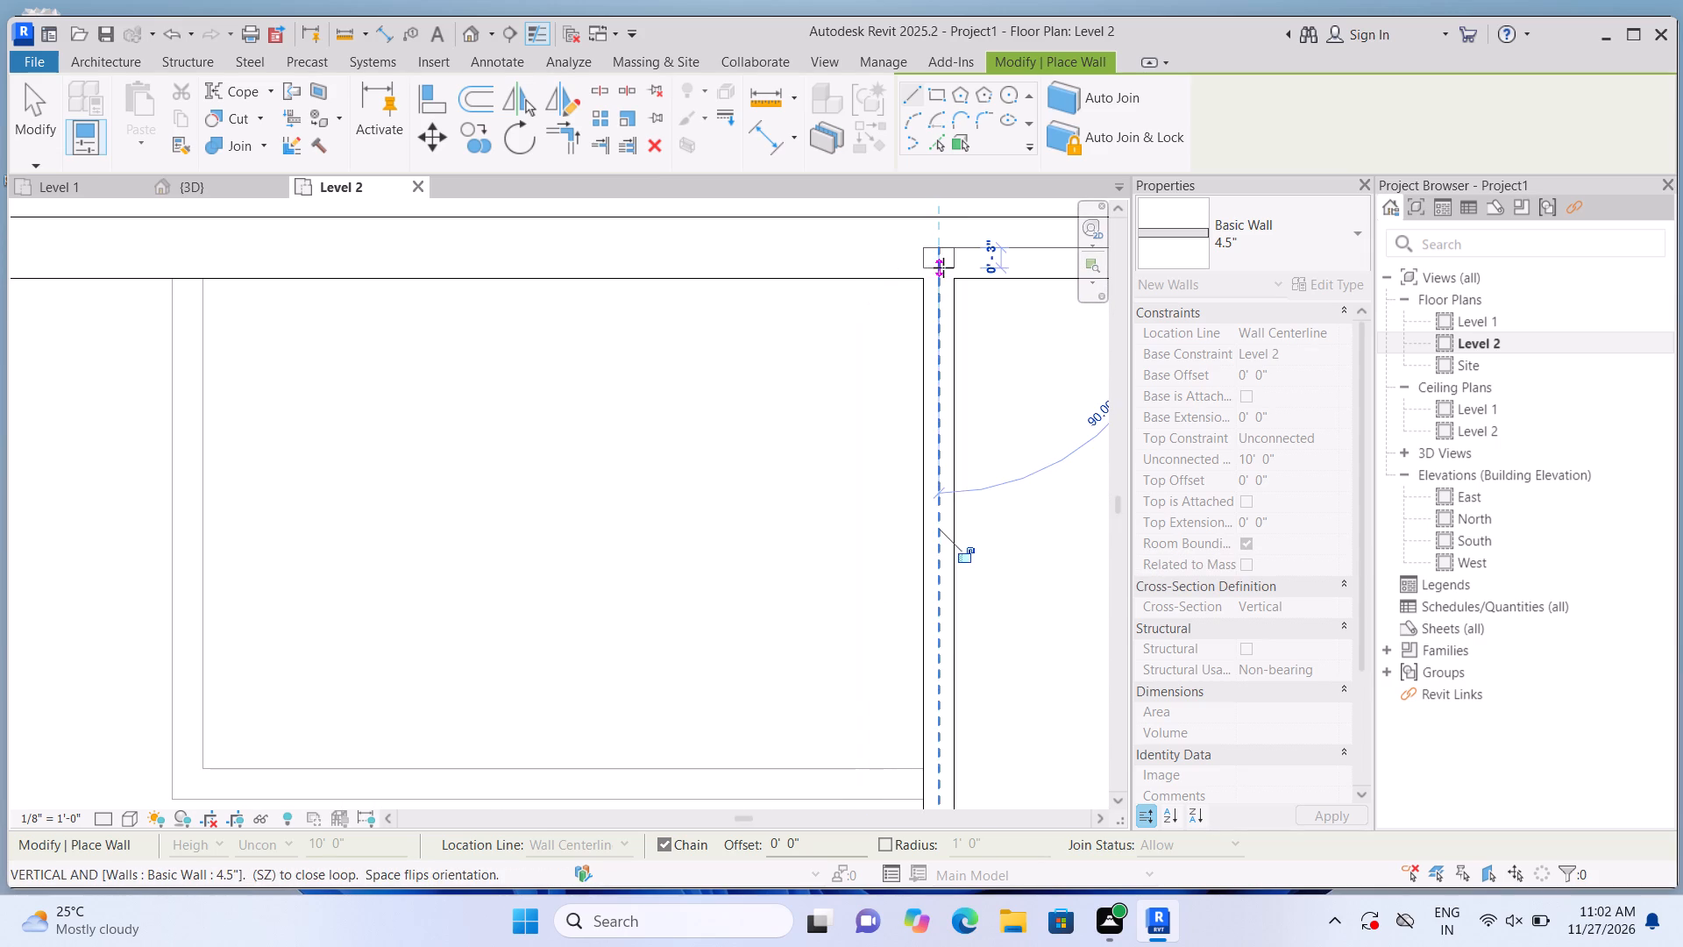
key("Escape")
Draw the small northern room's west wall in 4.5" from the north wall south to the Level 1 partition corner.
scroll(920, 303, "down", 4)
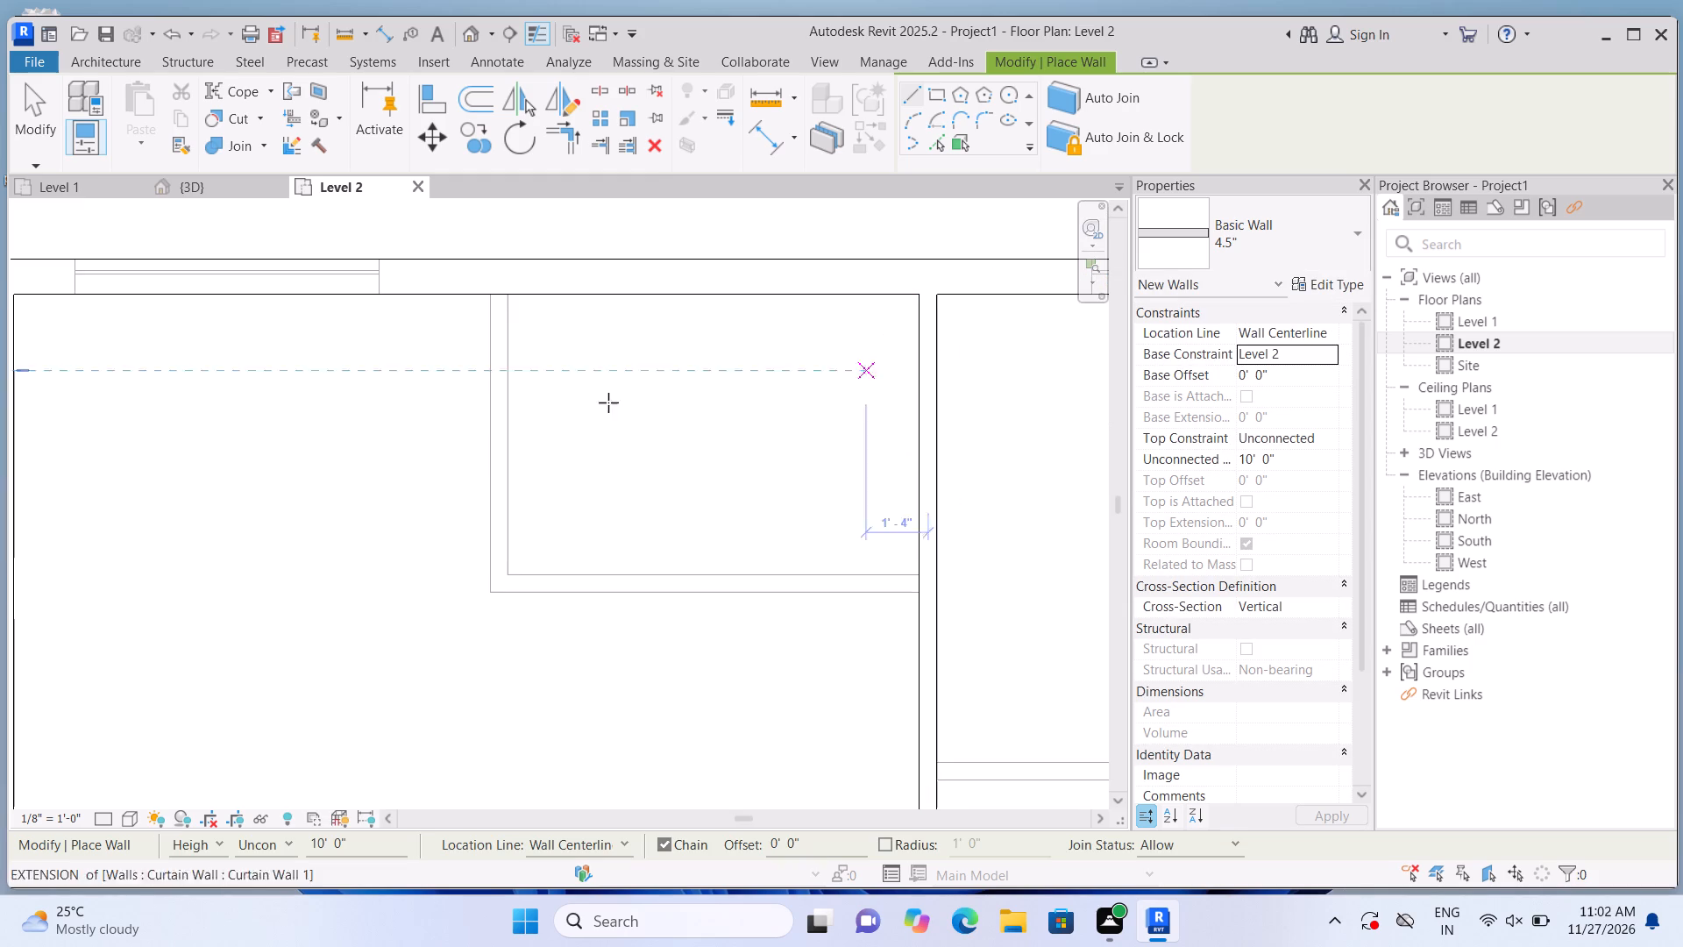
scroll(520, 338, "up", 5)
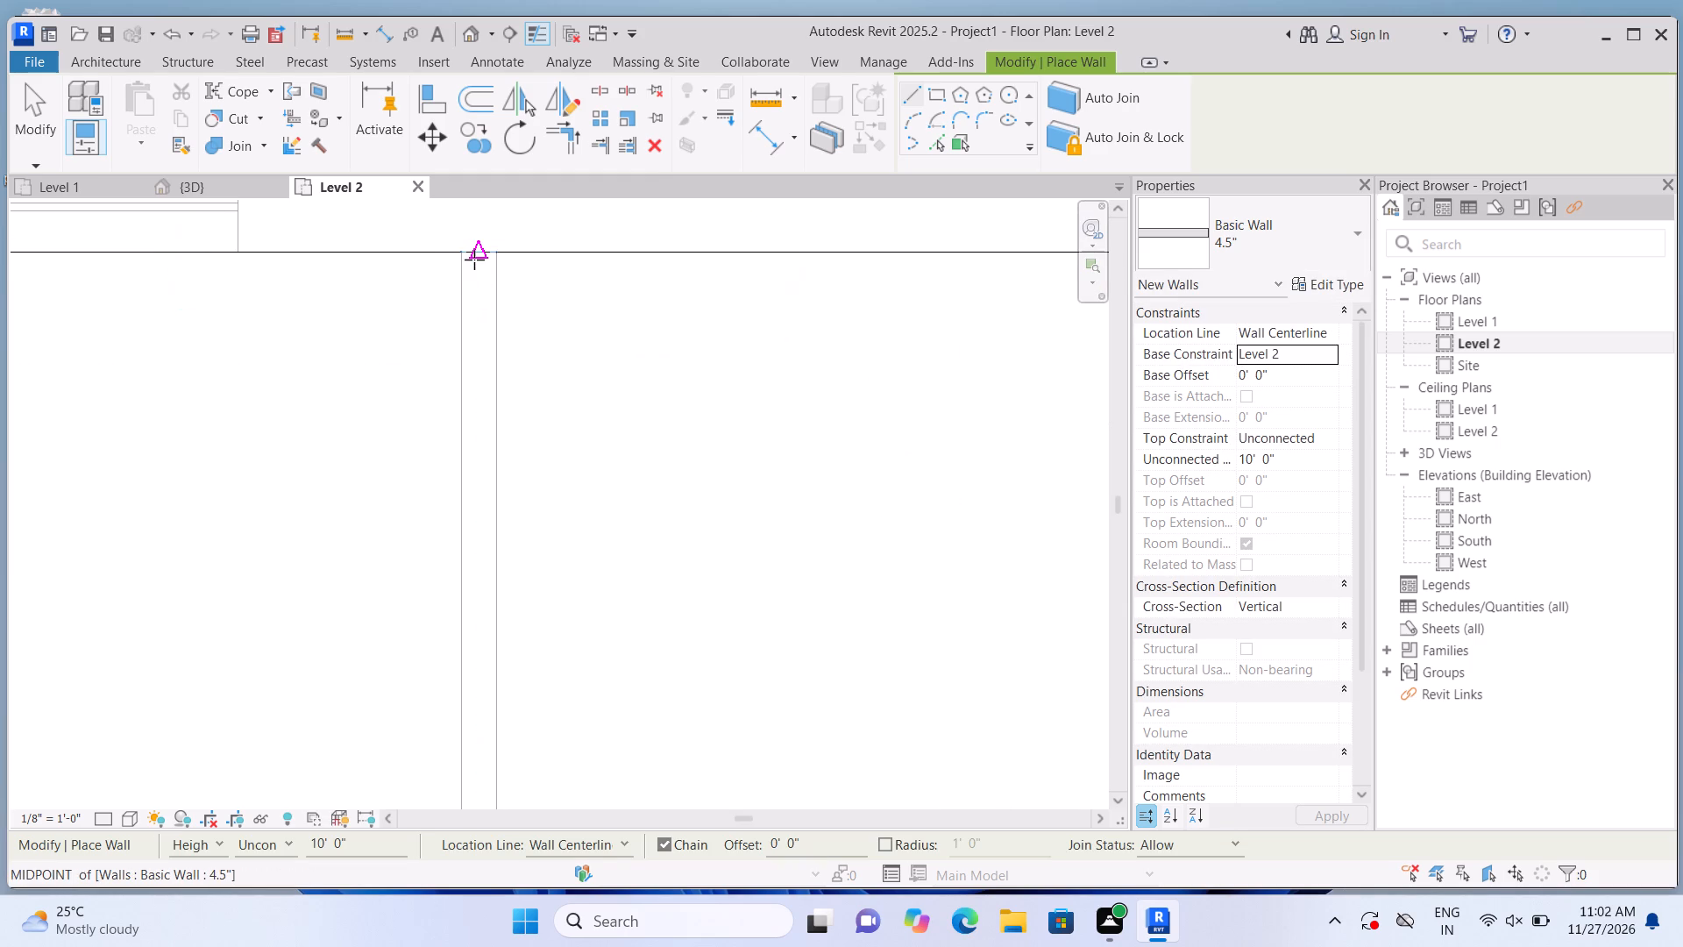
left_click(474, 260)
scroll(479, 509, "down", 6)
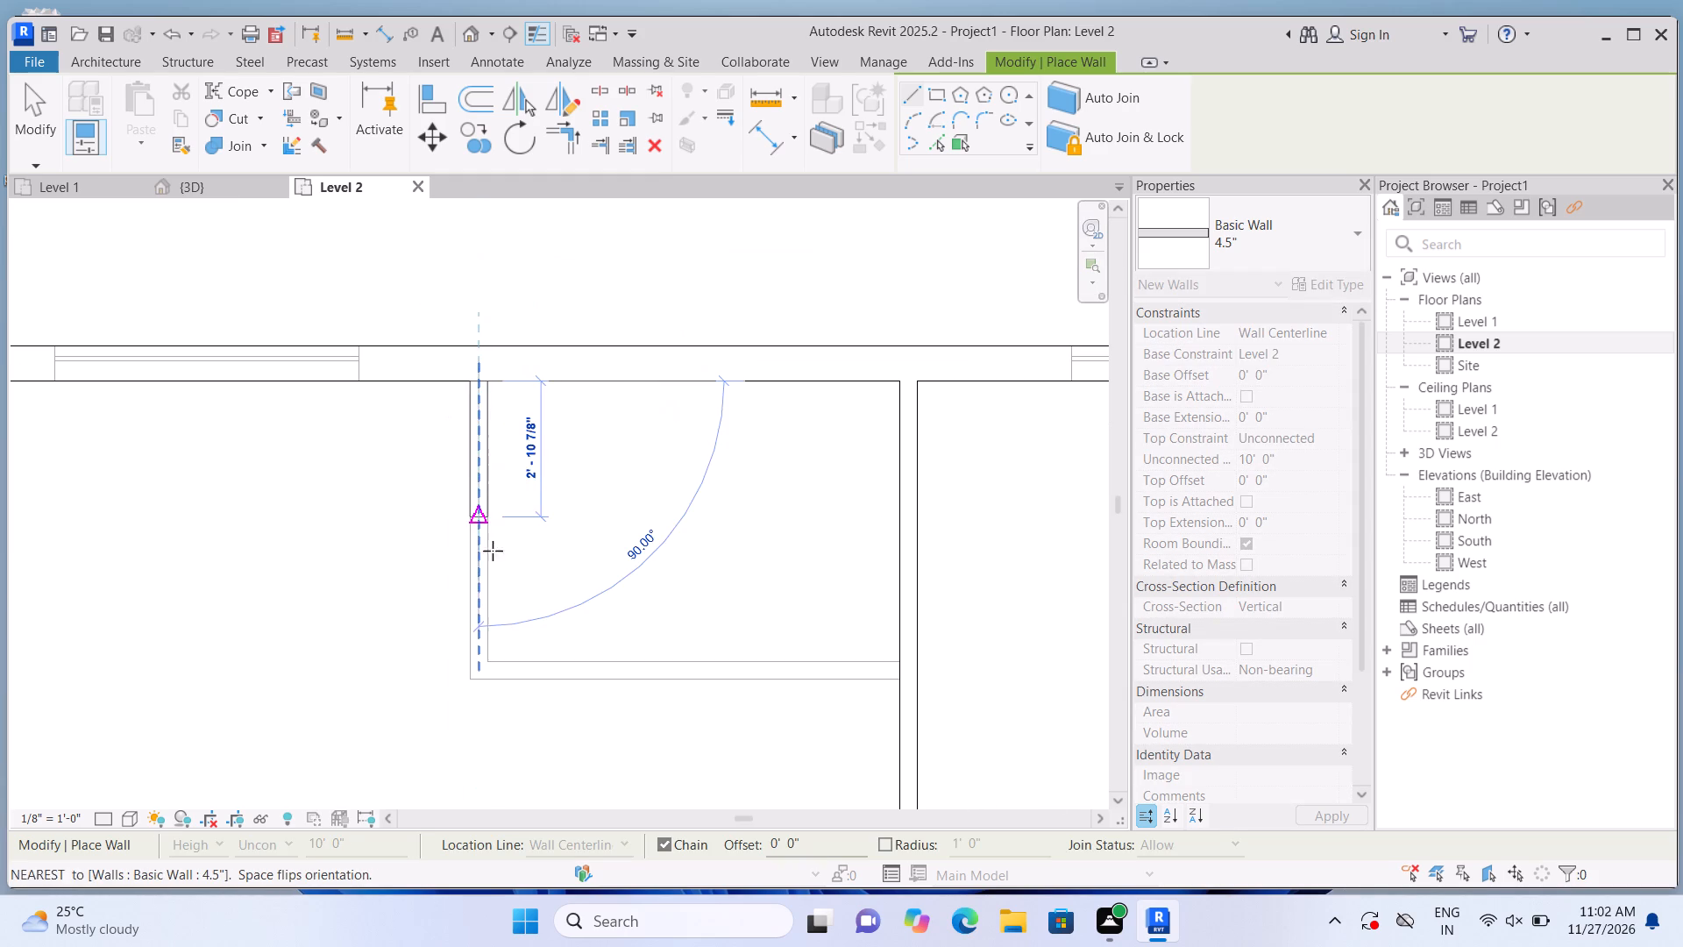
scroll(486, 616, "up", 11)
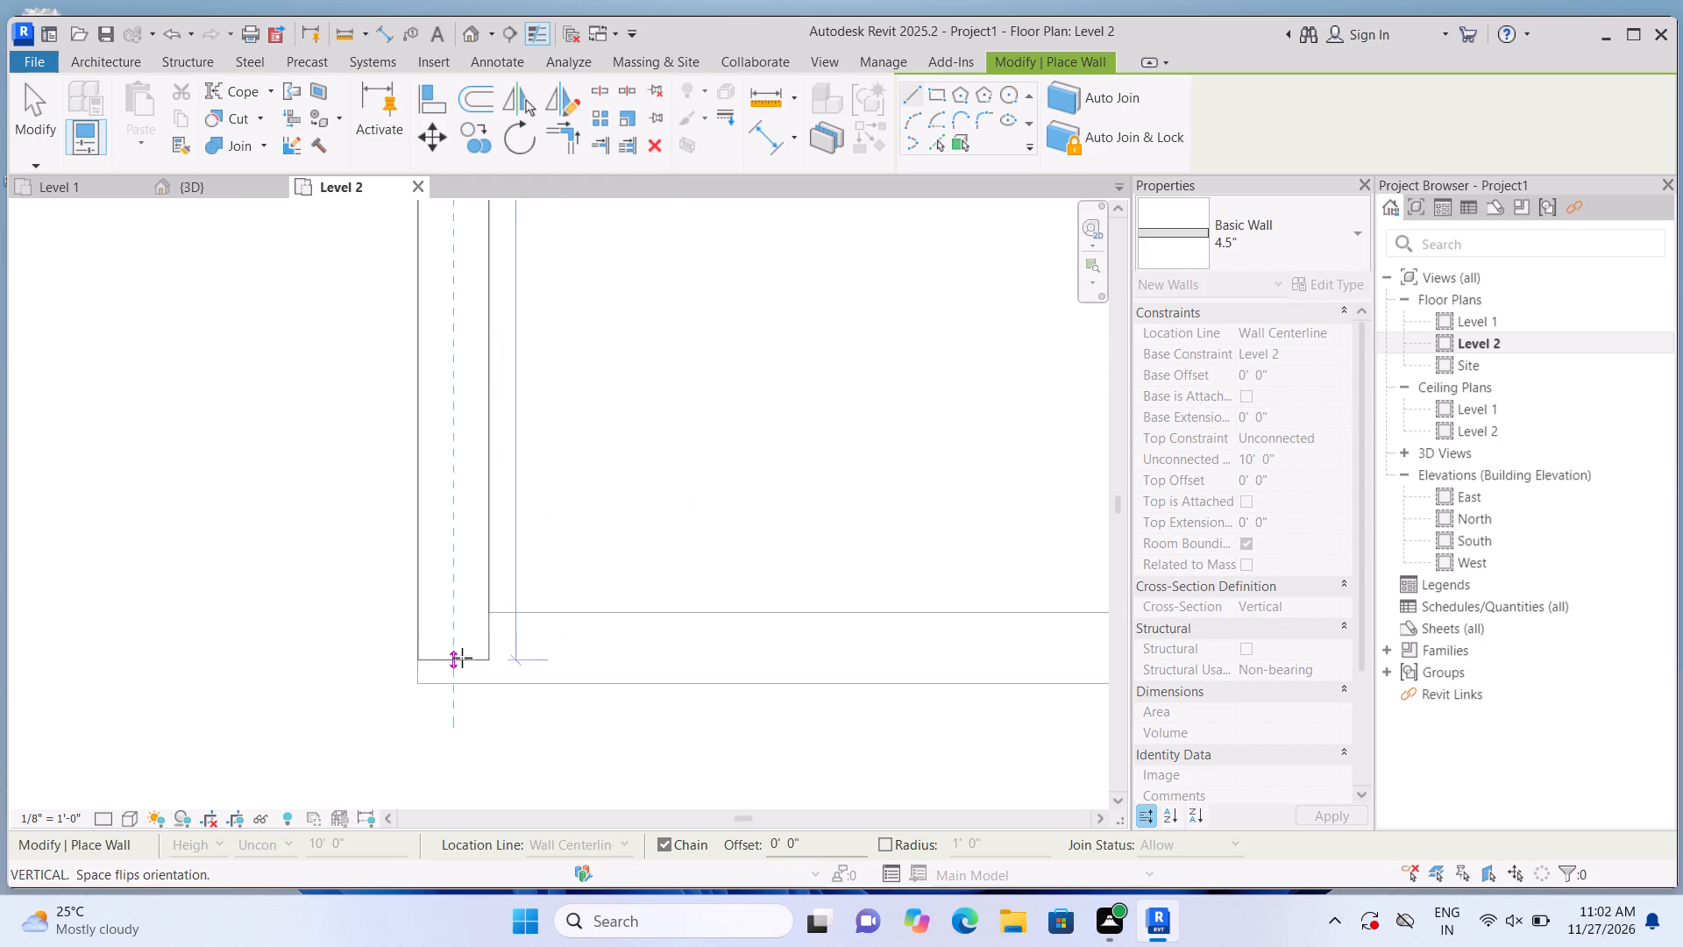
left_click(460, 642)
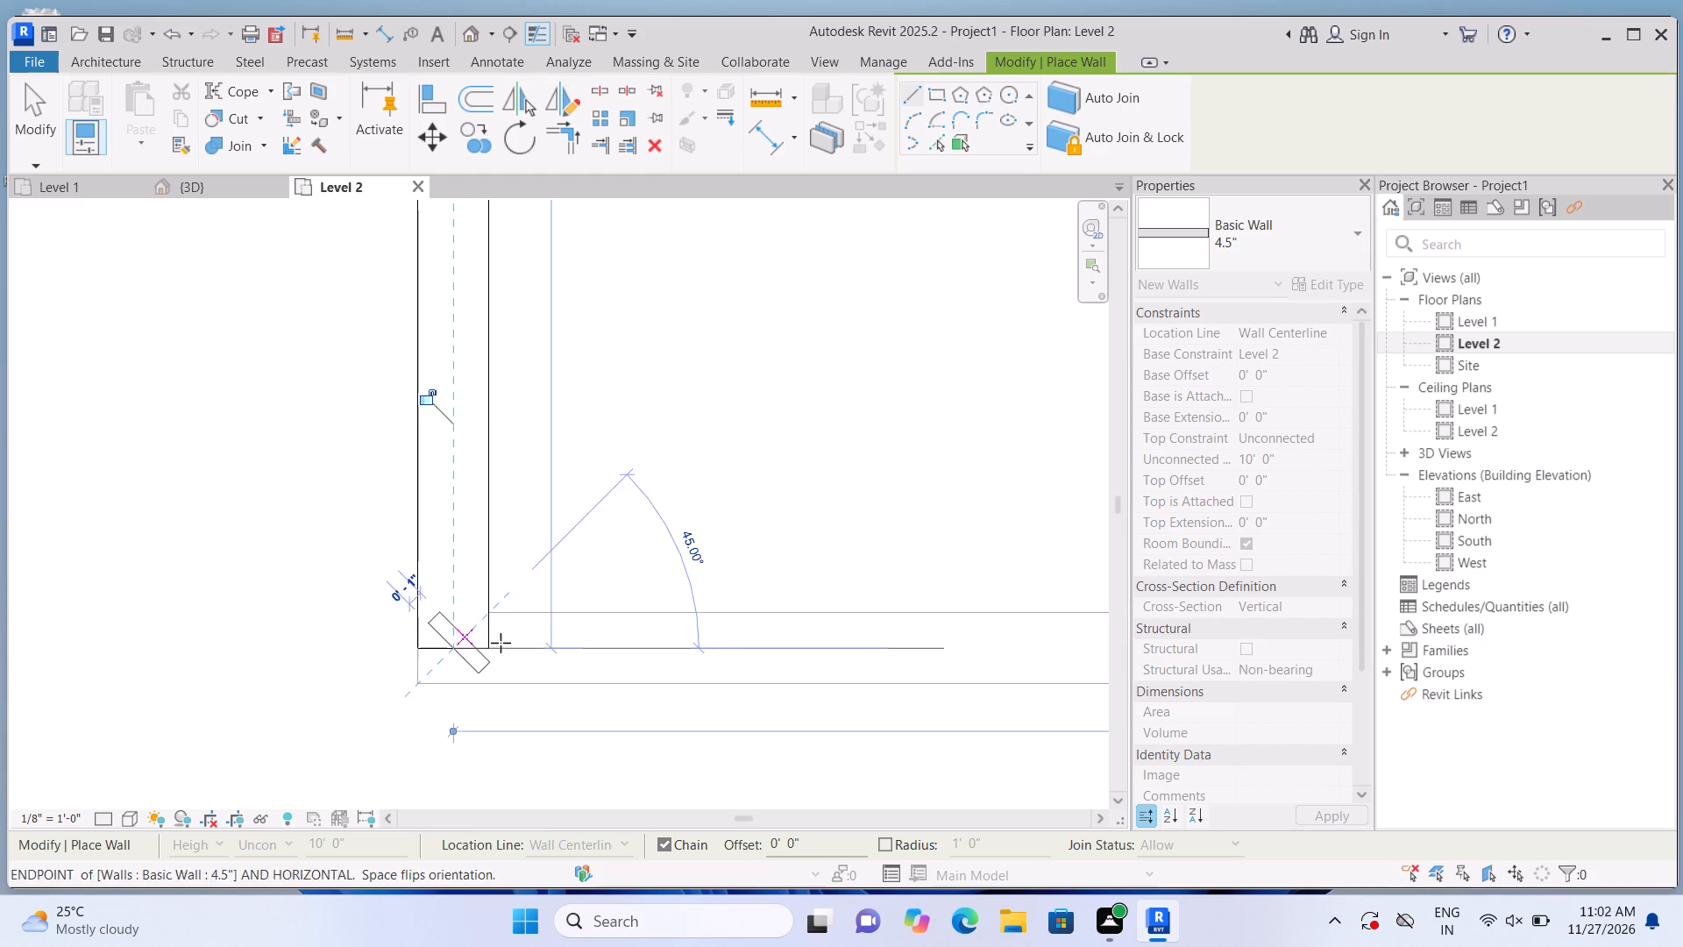
Continue the small room's 4.5" wall about 9'-1" east to the long north-south partition, and end the chain.
scroll(657, 637, "down", 13)
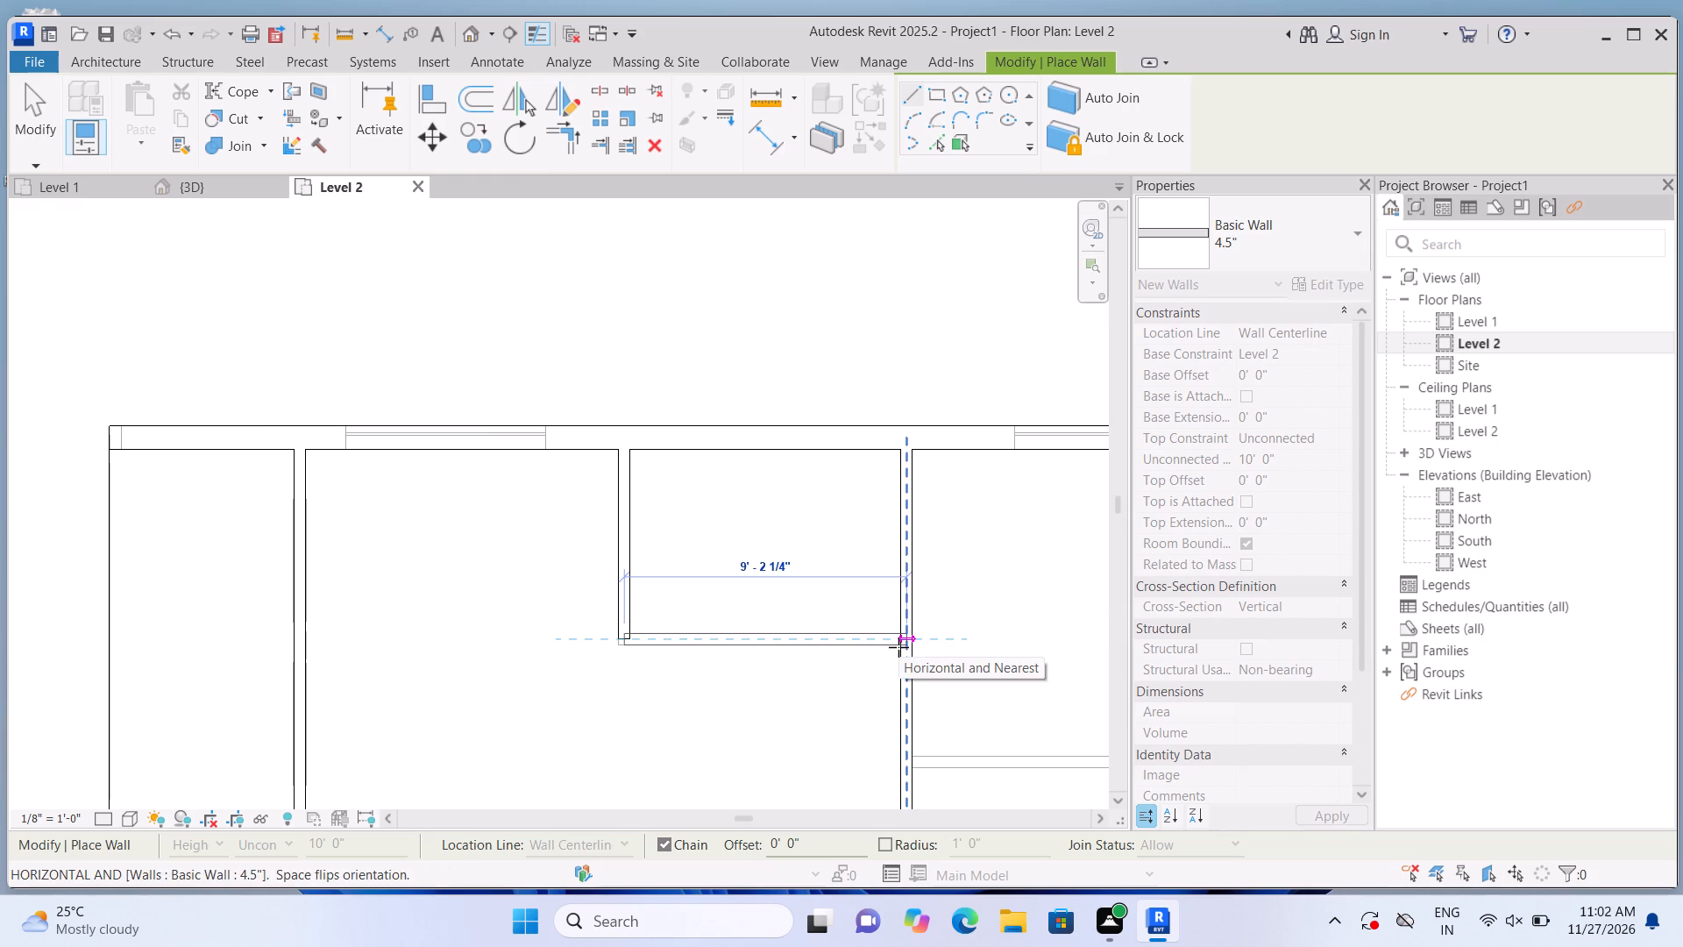
scroll(898, 647, "up", 2)
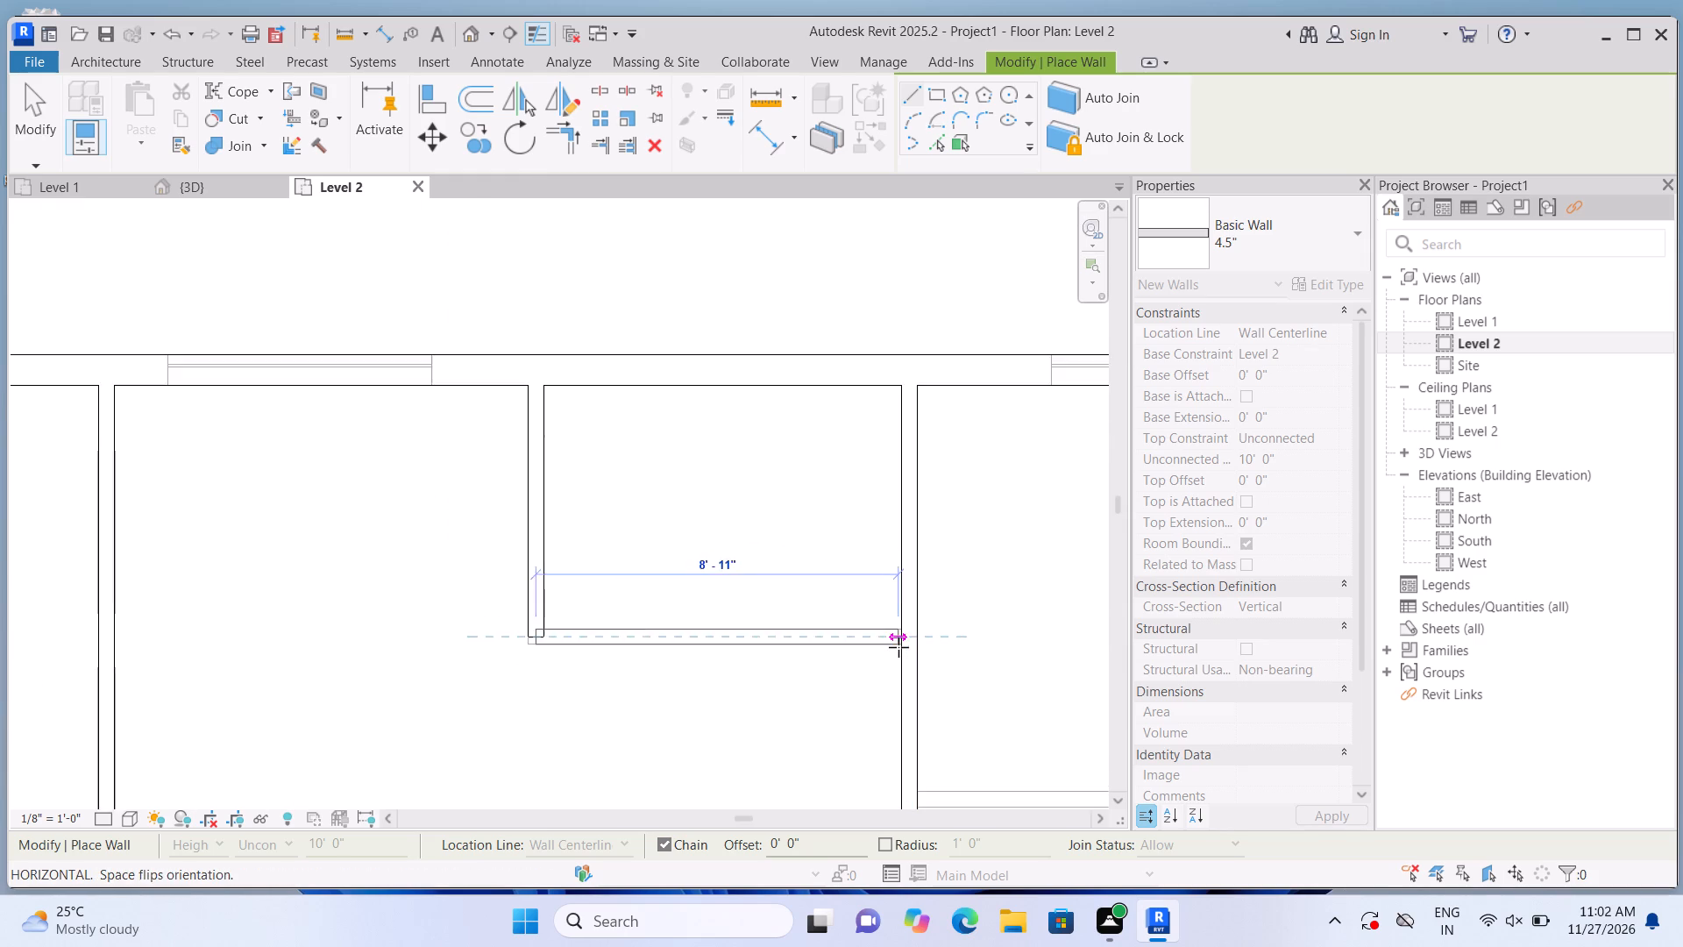
scroll(898, 647, "up", 6)
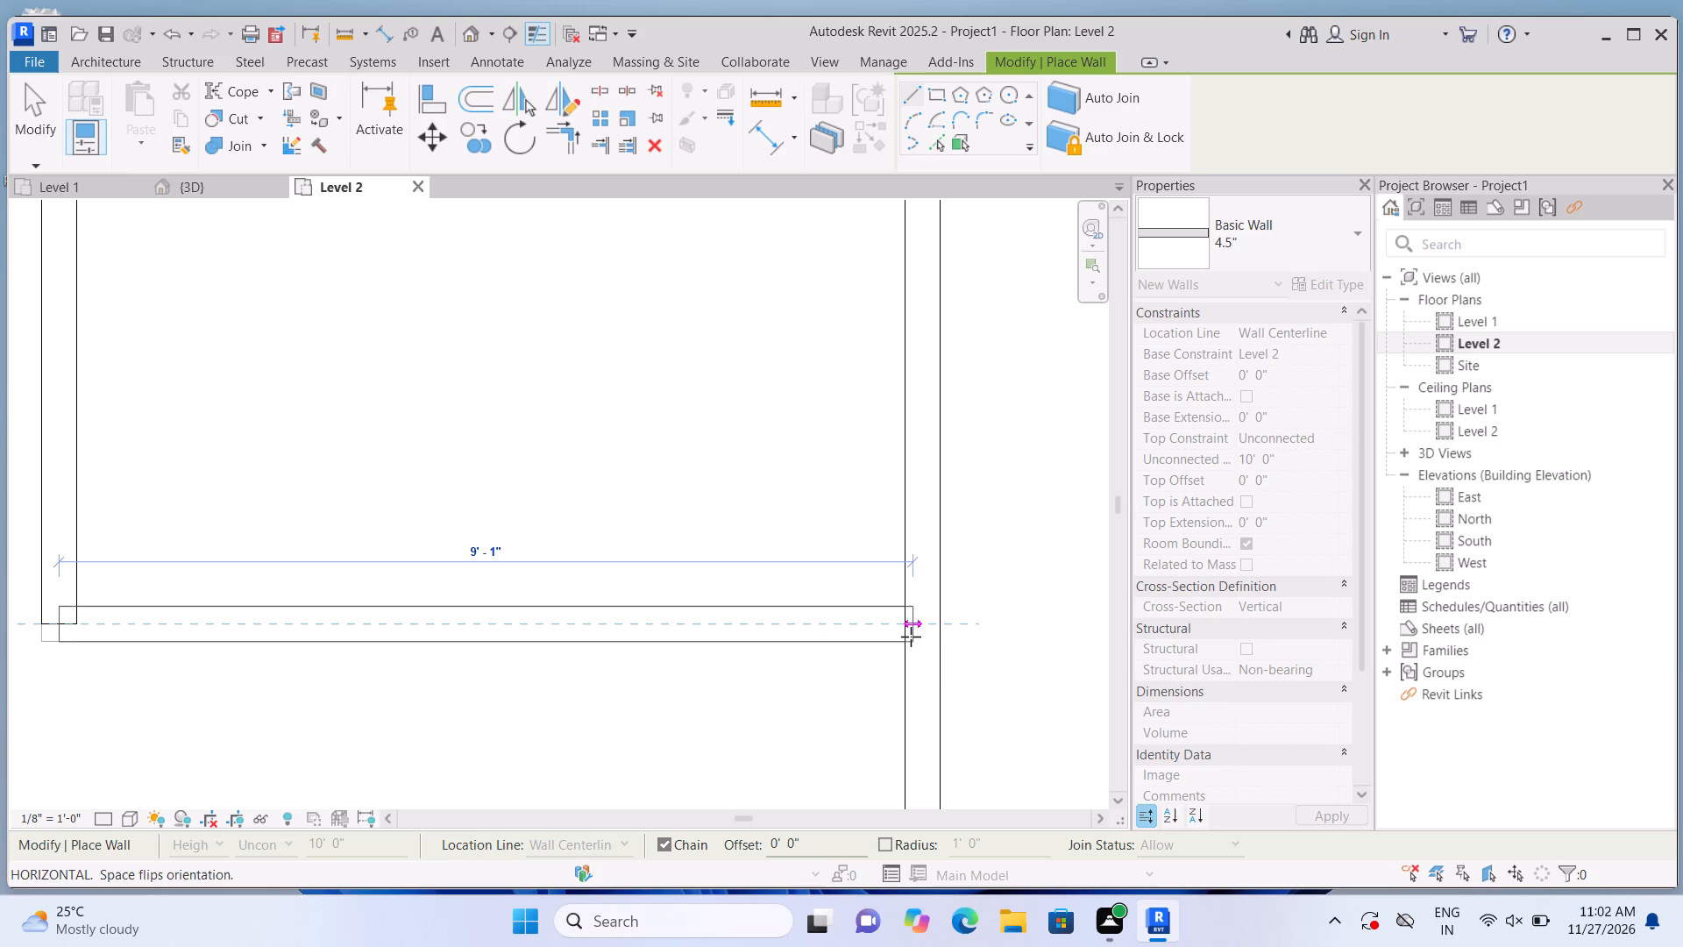
left_click(911, 637)
key("Escape")
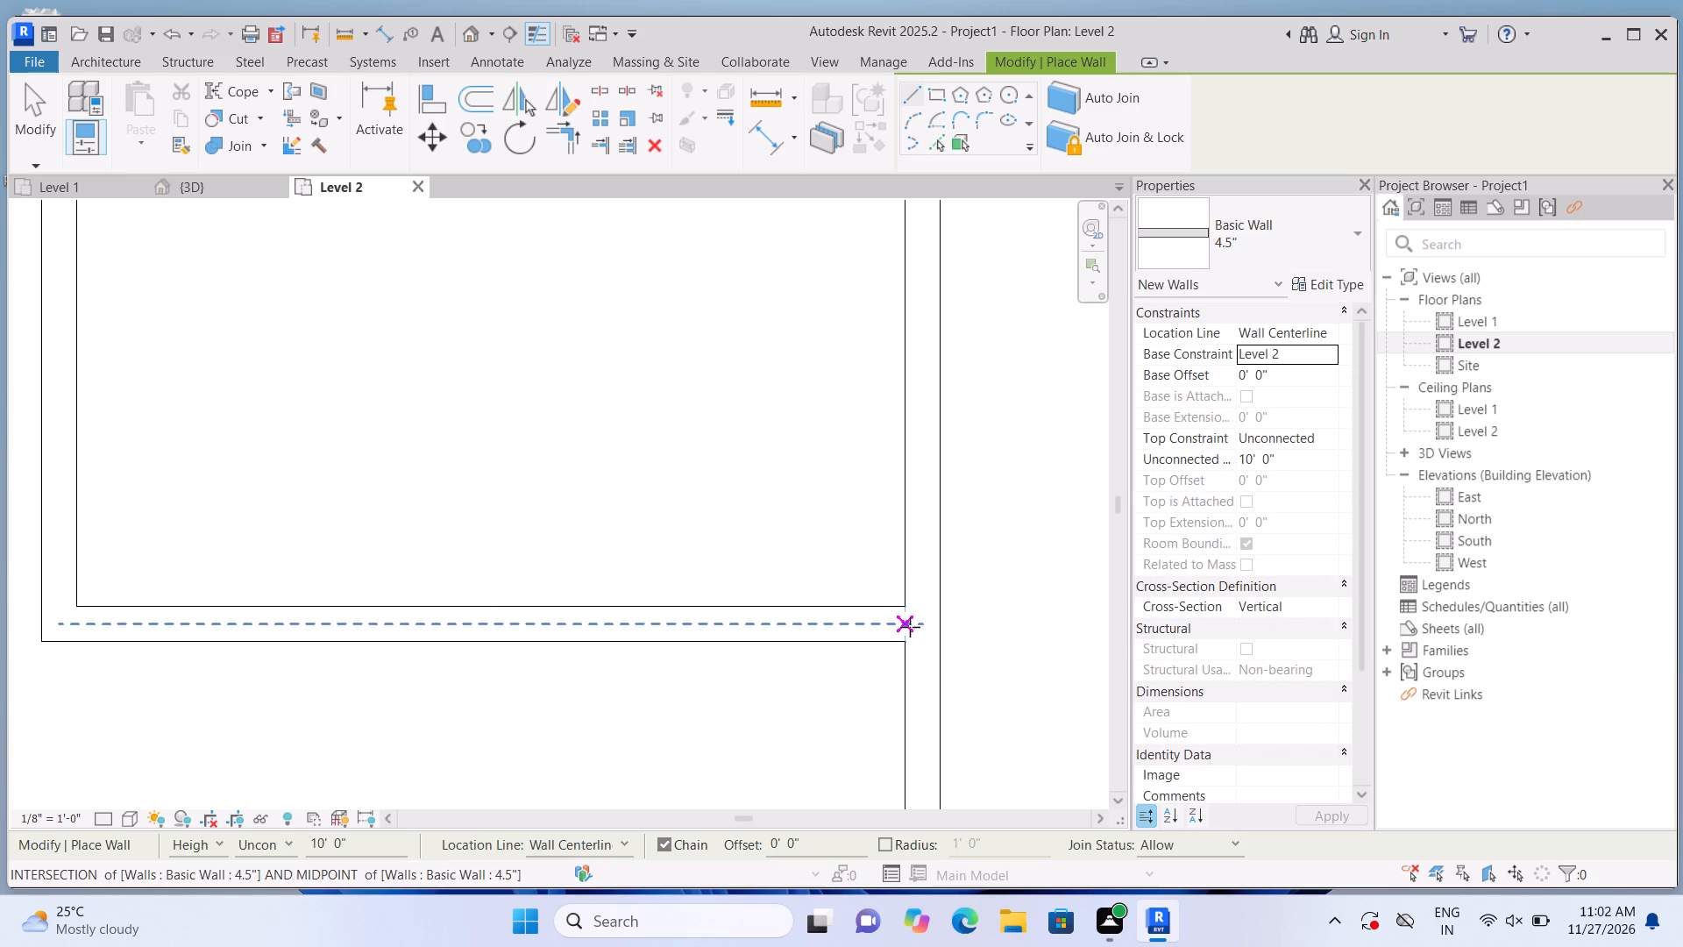
Draw a 4.5" wall over the northernmost Level 1 cross partition, from the long north-south partition to the east exterior wall.
scroll(910, 627, "down", 8)
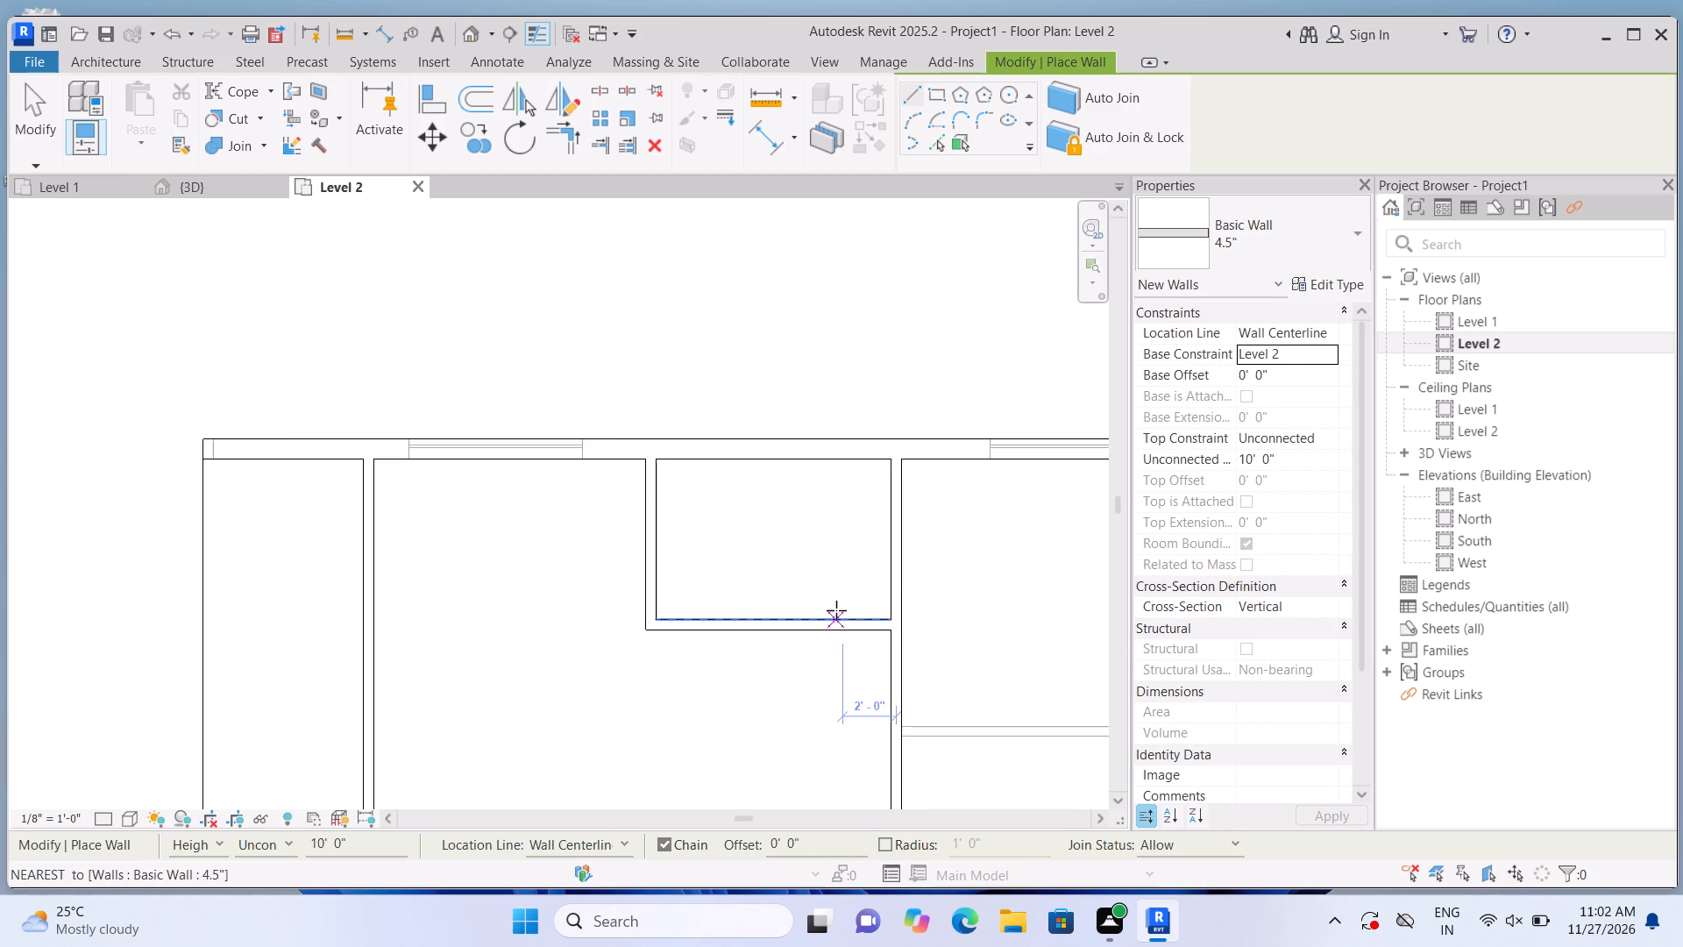
scroll(836, 610, "down", 3)
middle_click_drag(941, 673, 713, 551)
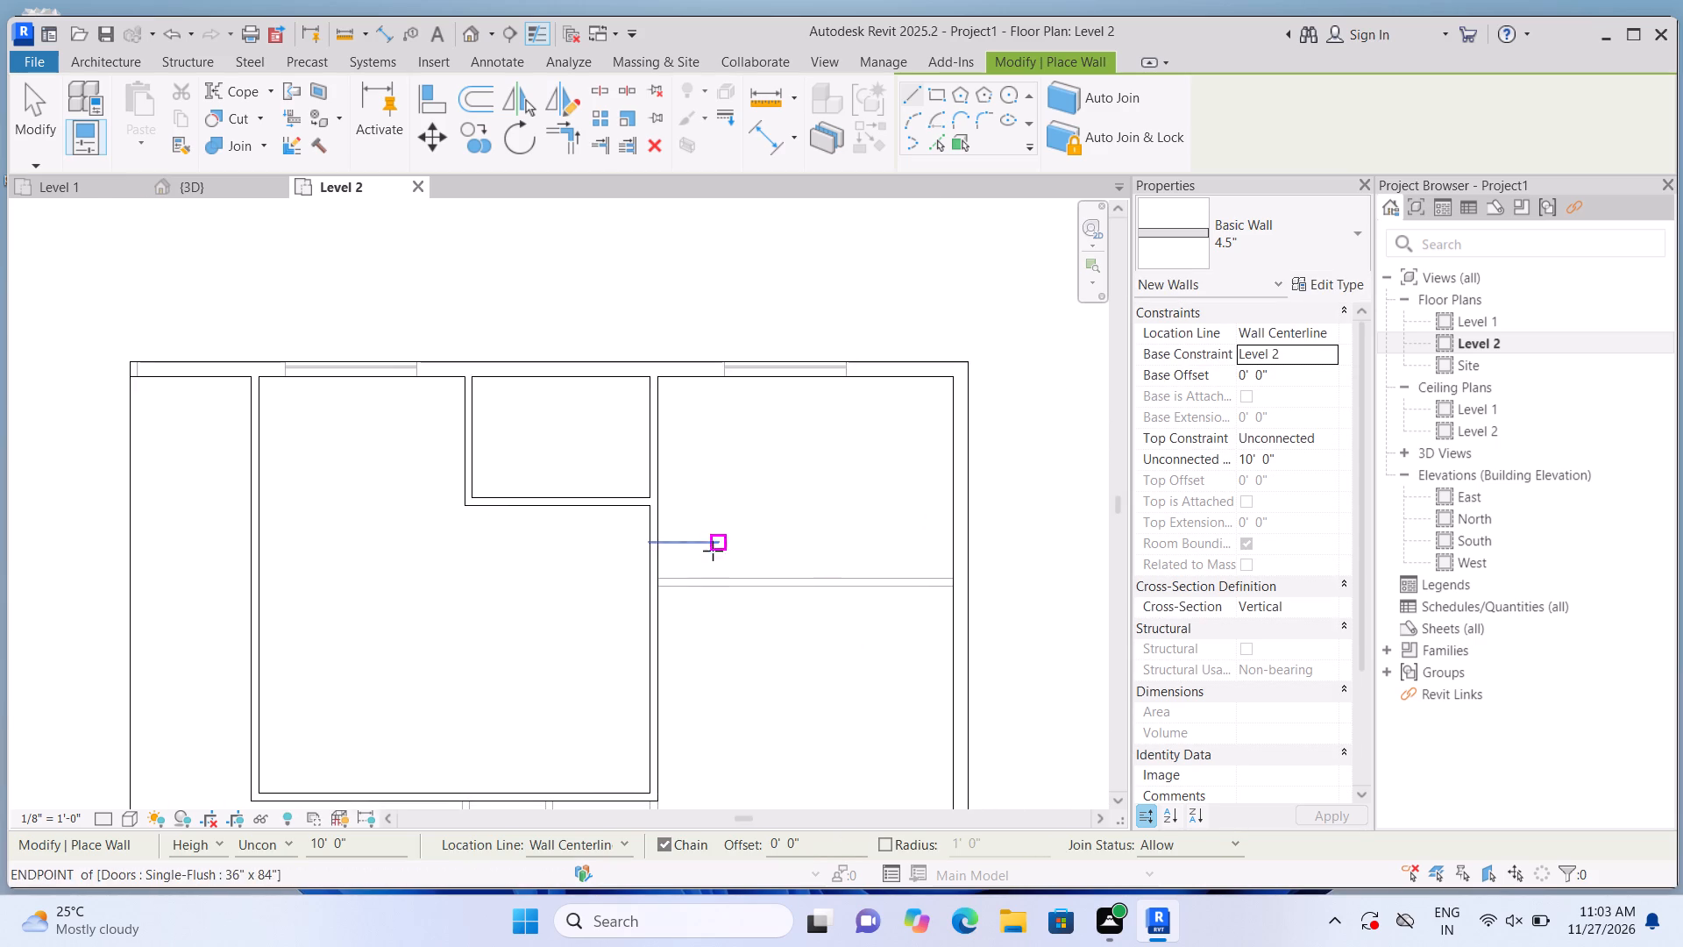
scroll(637, 593, "up", 13)
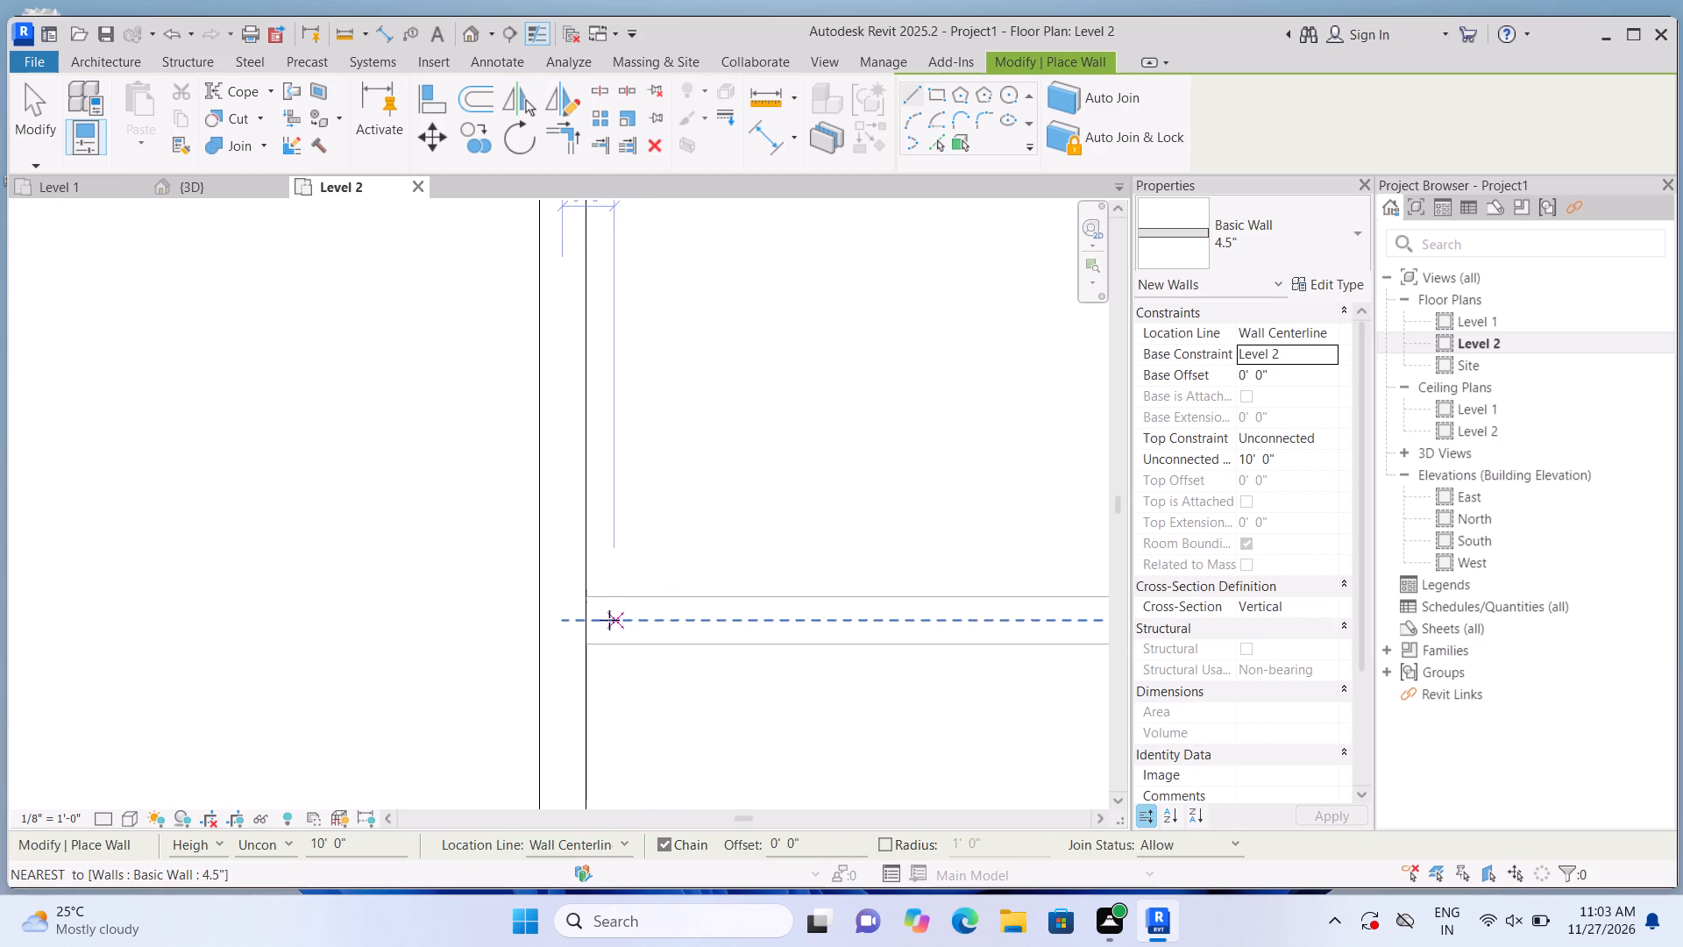
left_click(587, 620)
scroll(734, 607, "down", 8)
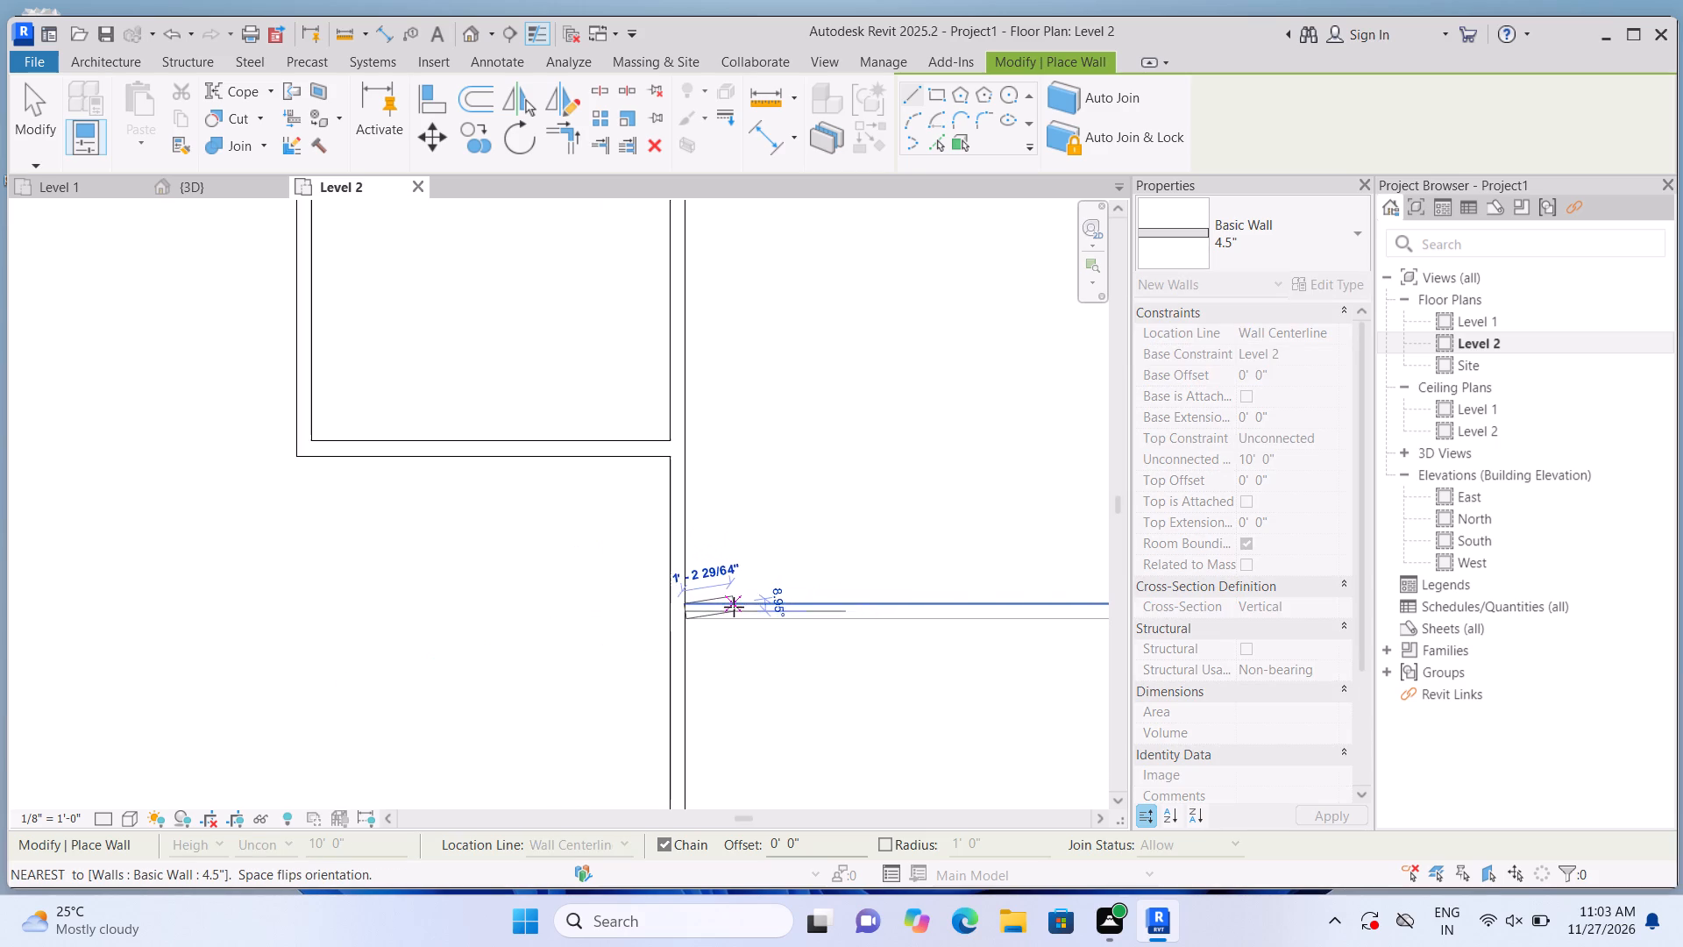
scroll(734, 607, "down", 6)
scroll(1013, 623, "up", 3)
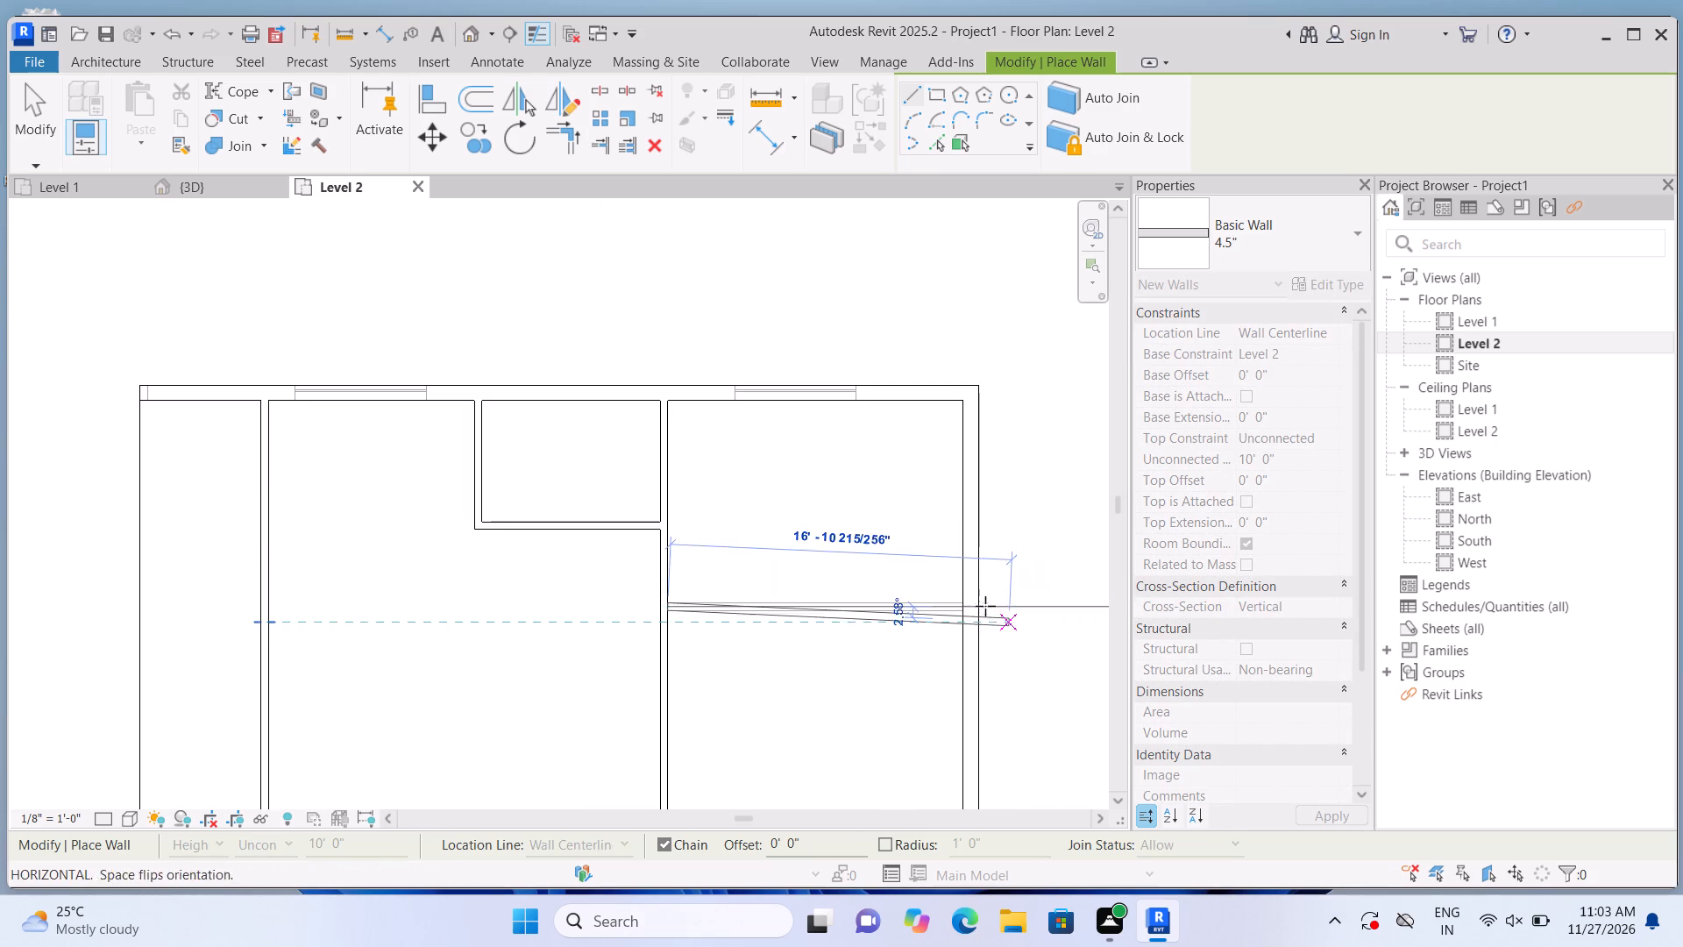
scroll(985, 606, "up", 12)
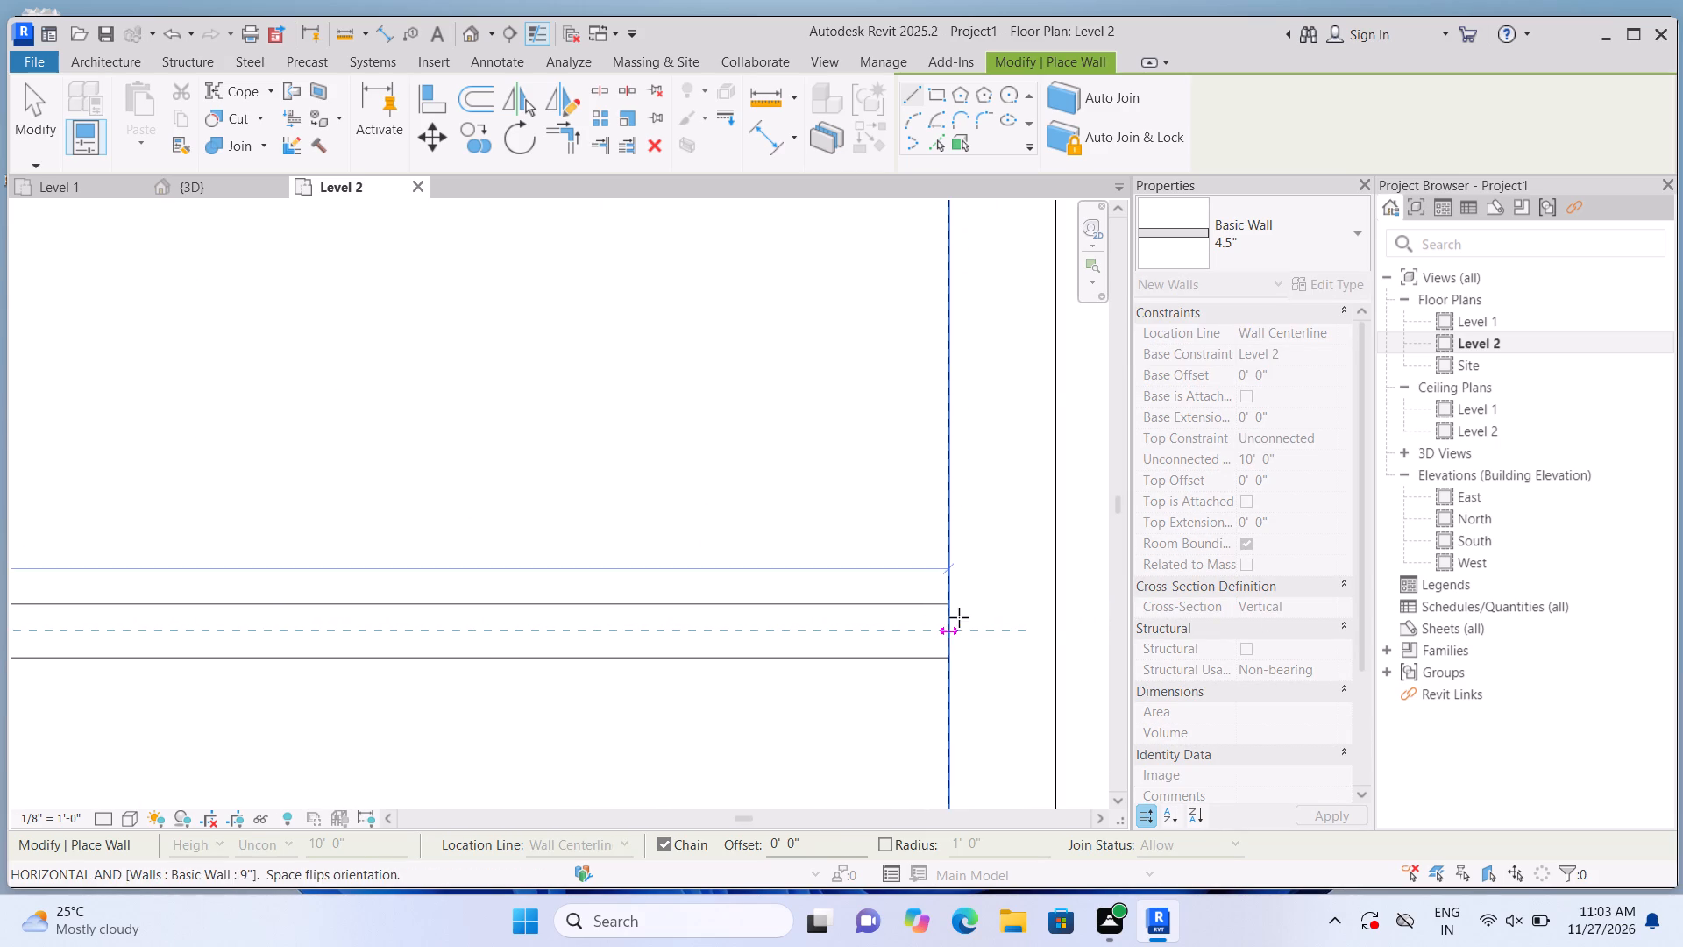
left_click(959, 617)
key("Escape")
Draw a 4.5" wall over the long Level 1 partition from the large room's southeast corner south to the south exterior wall.
scroll(926, 510, "down", 7)
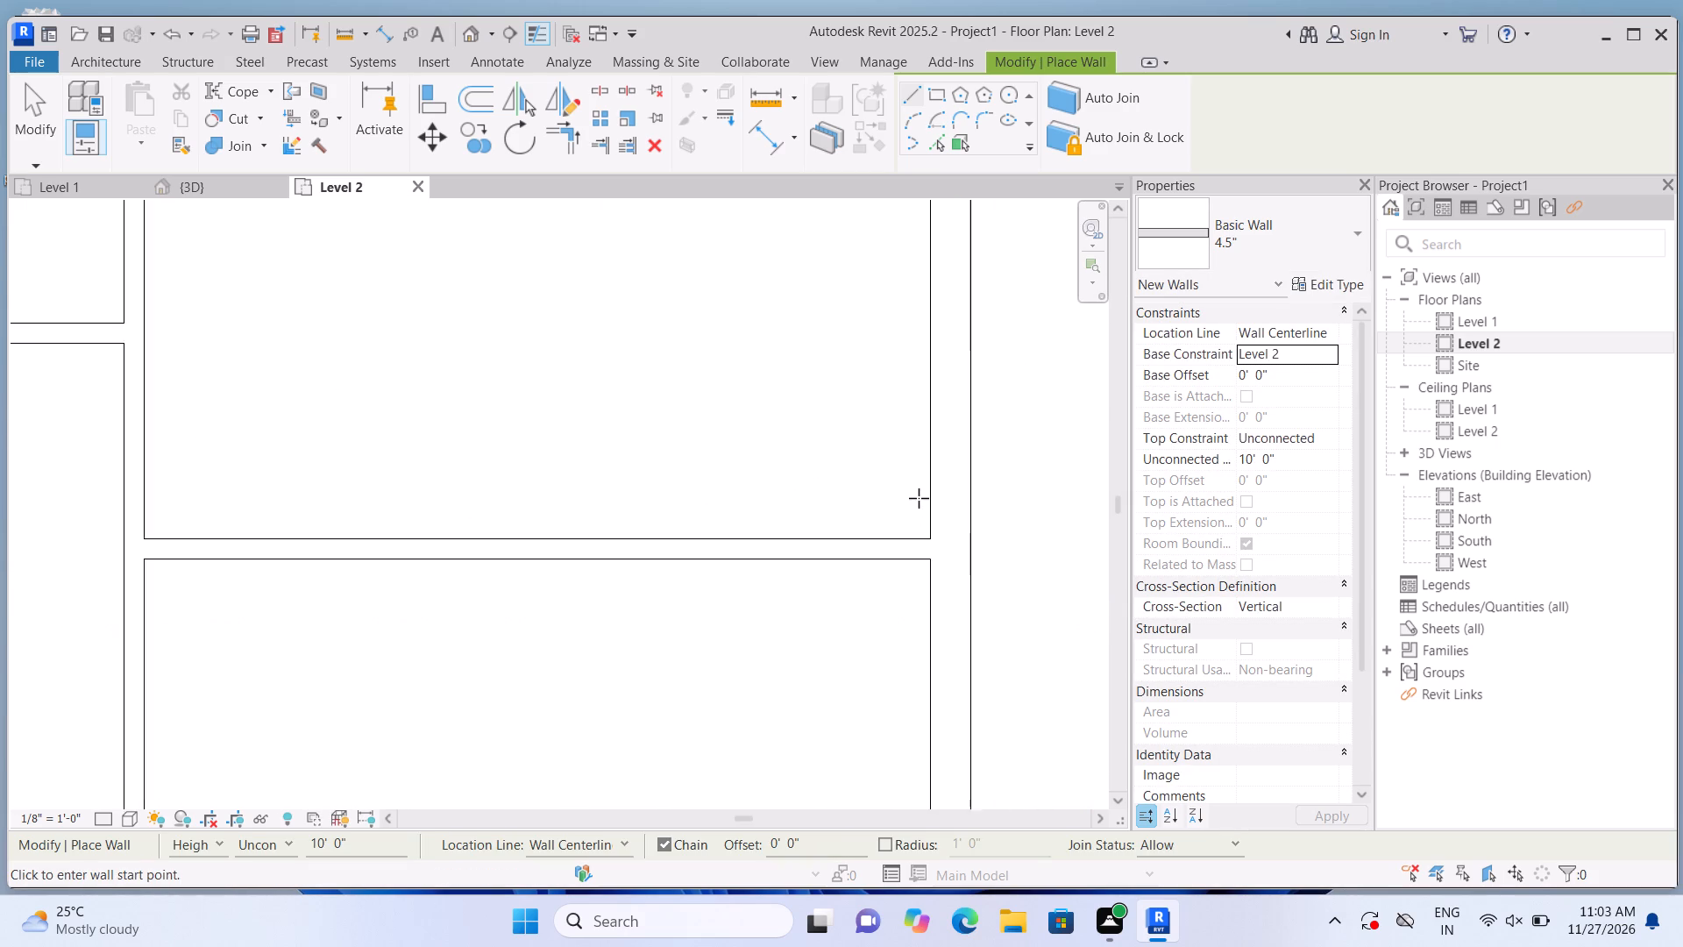
scroll(919, 498, "down", 10)
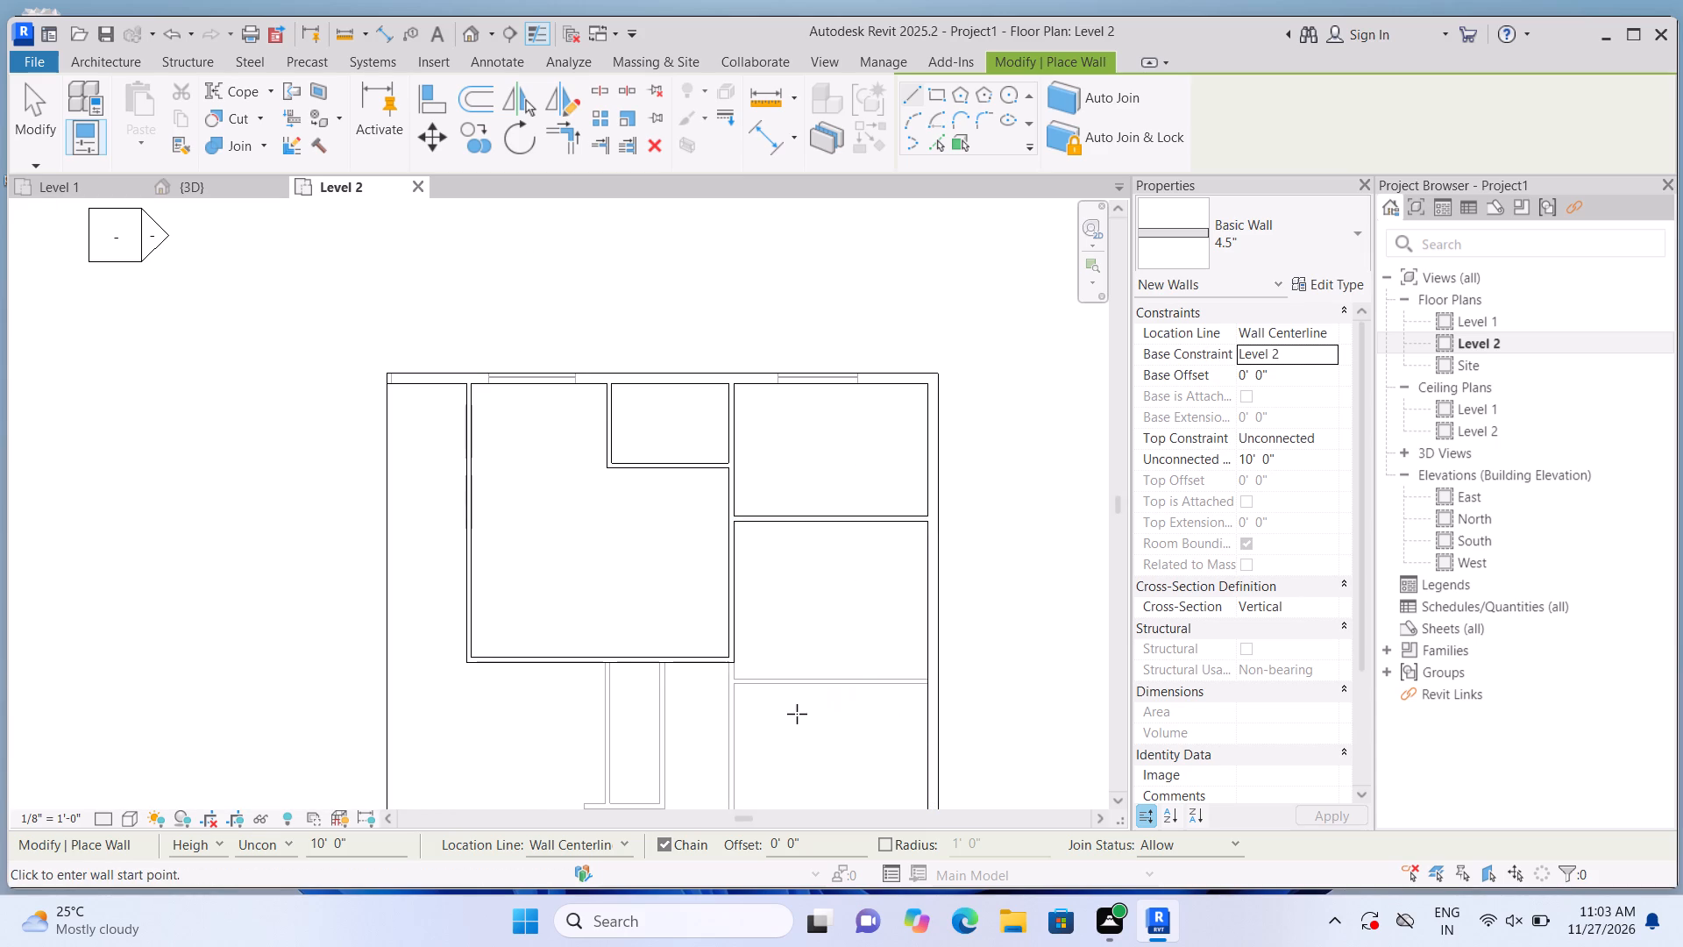
scroll(789, 711, "up", 15)
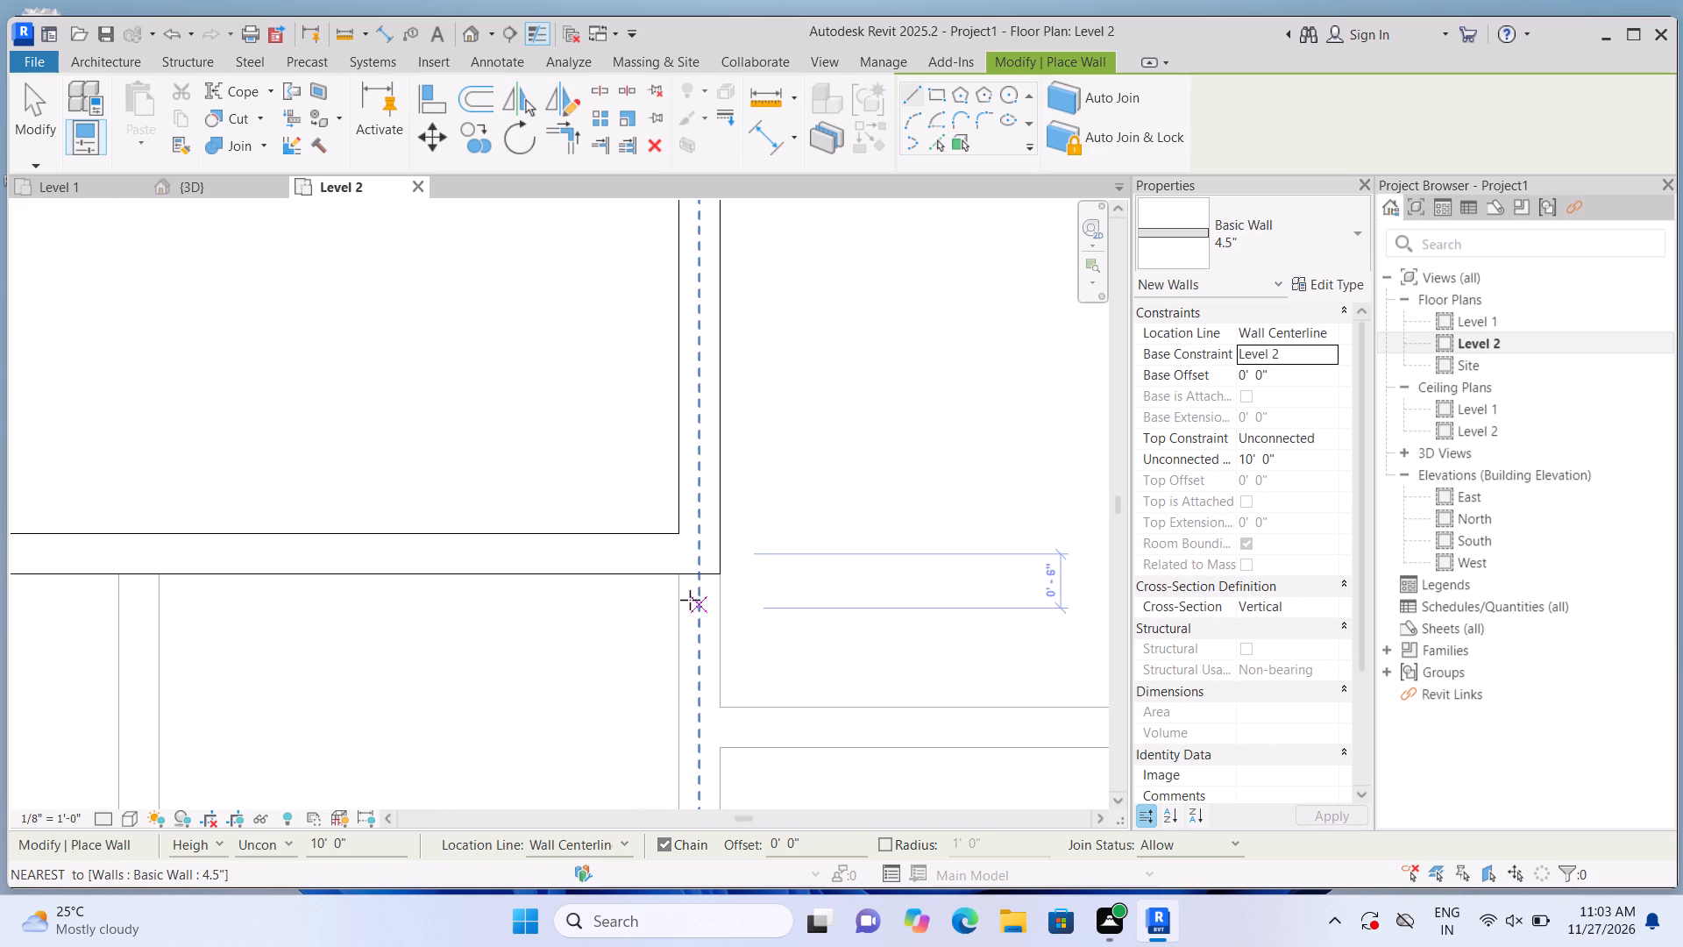
left_click(690, 574)
scroll(699, 603, "down", 5)
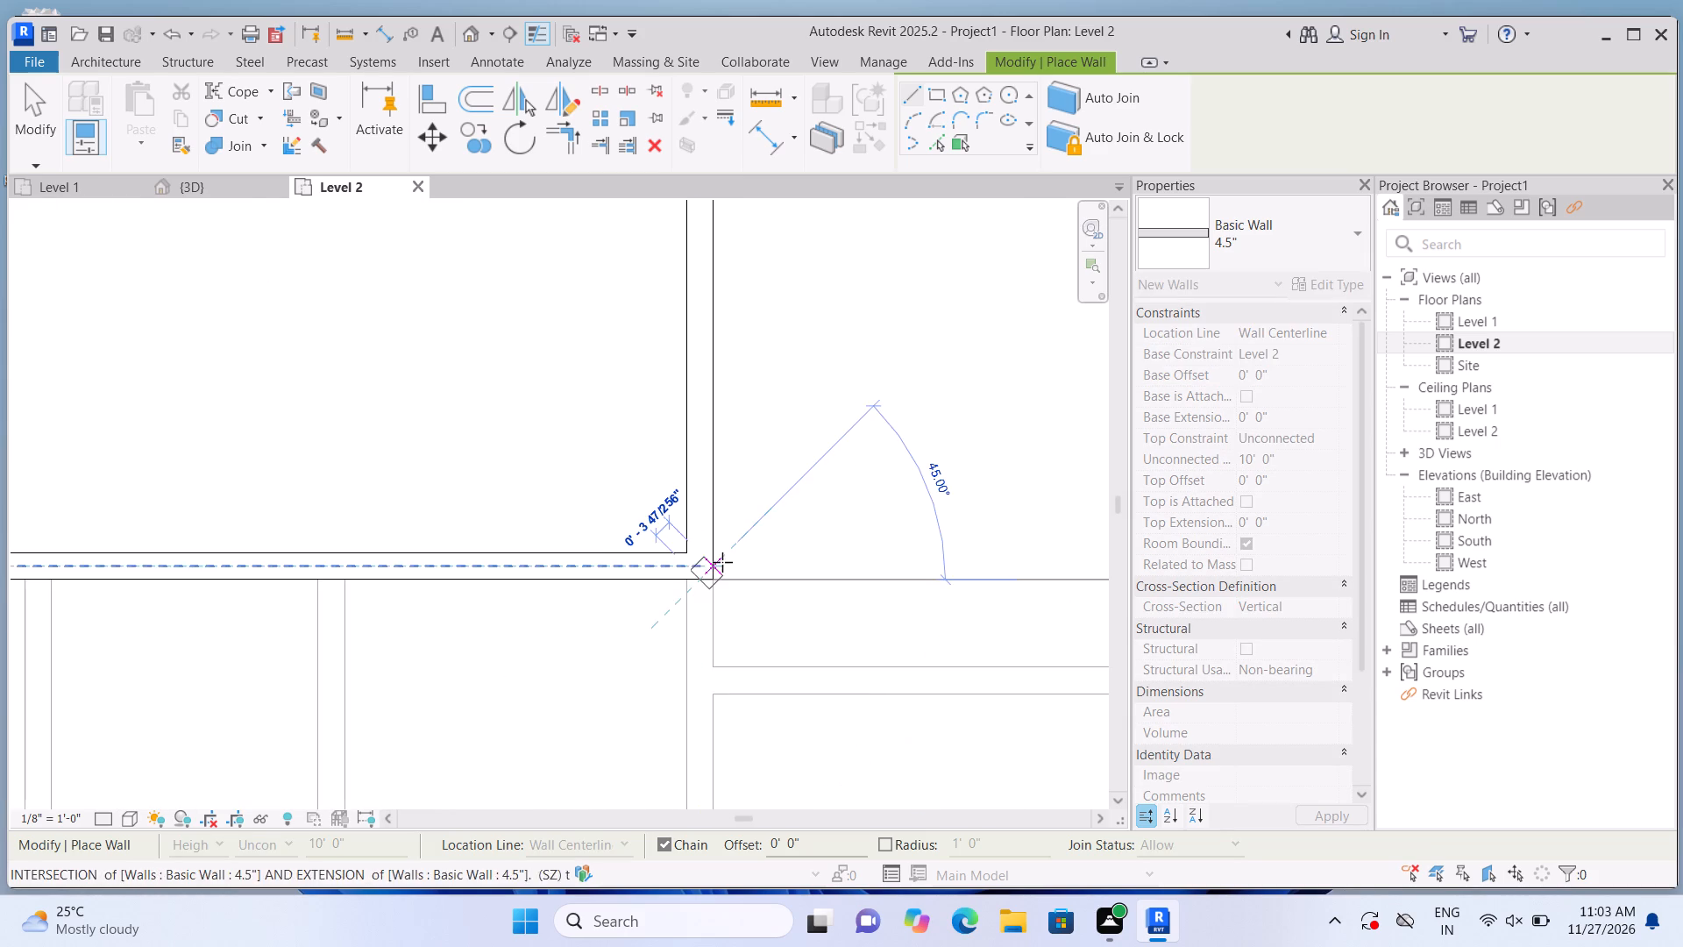
scroll(722, 562, "down", 11)
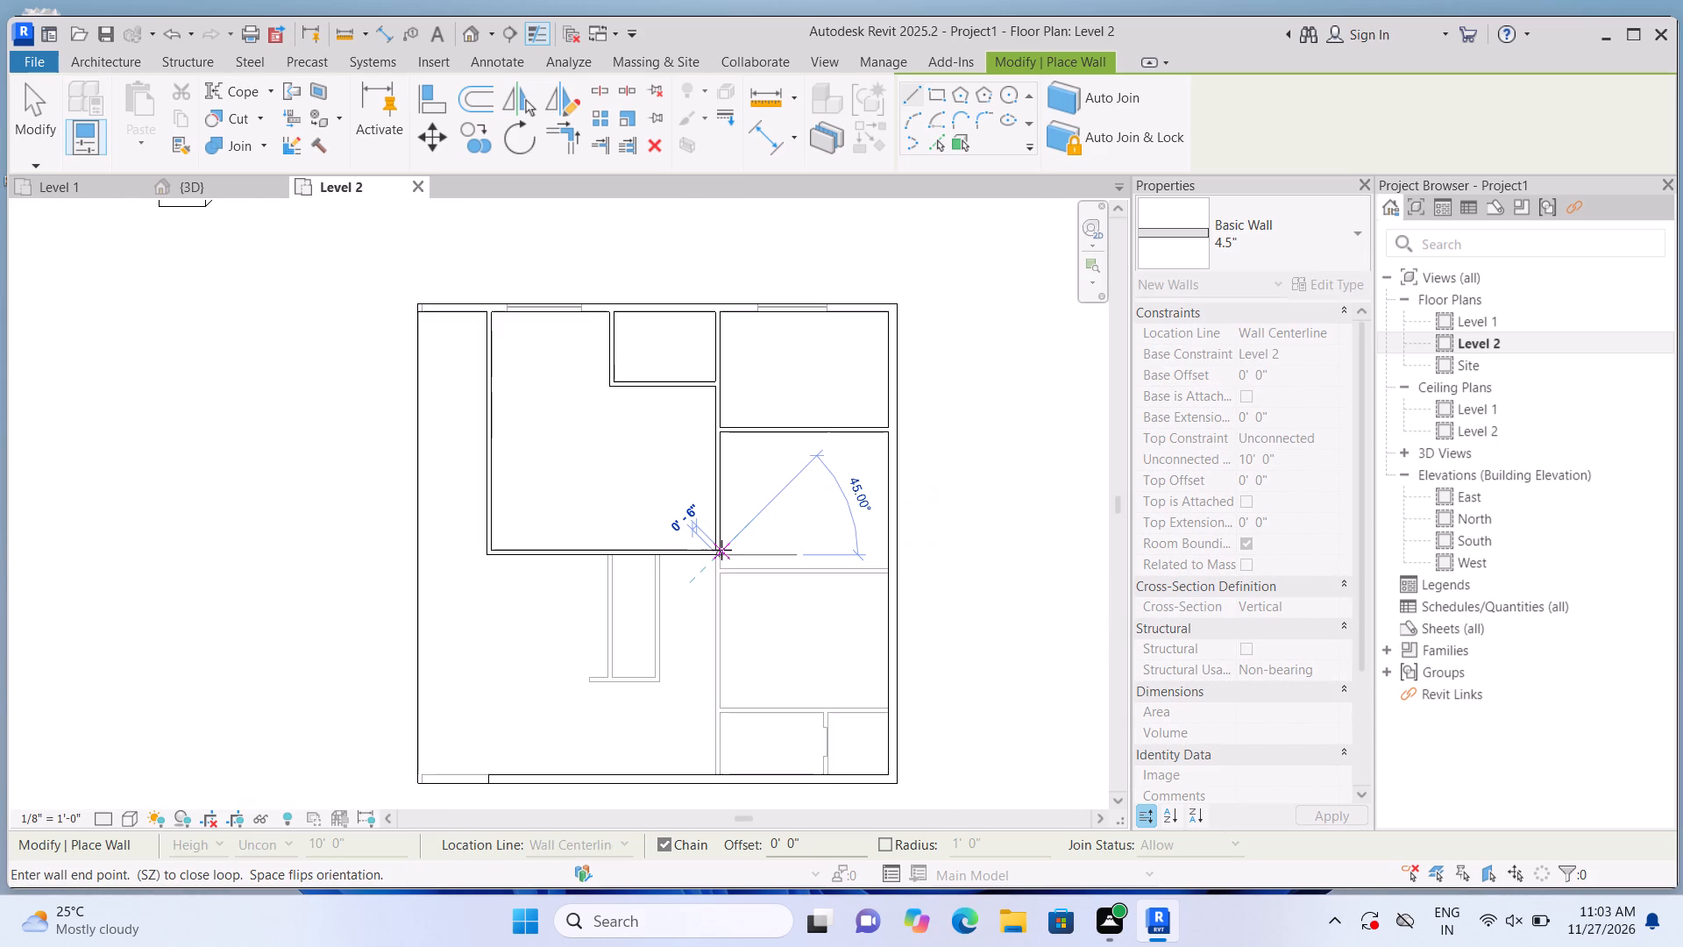
scroll(725, 745, "up", 1)
middle_click_drag(725, 745, 732, 659)
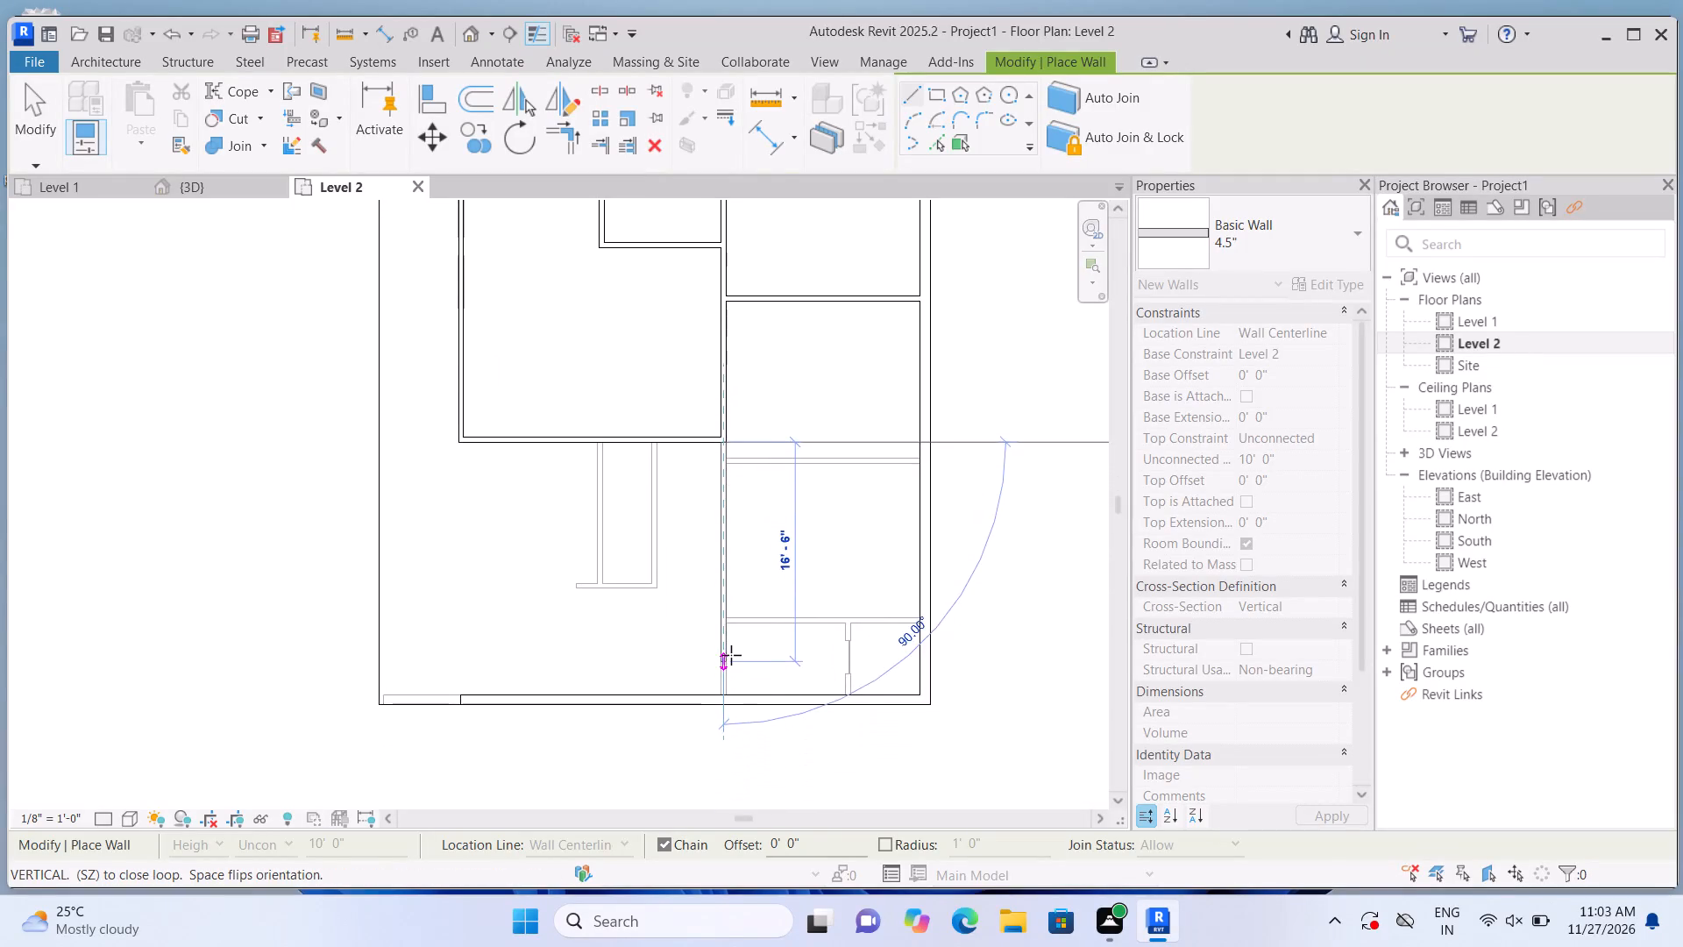
scroll(728, 658, "up", 11)
scroll(728, 658, "down", 5)
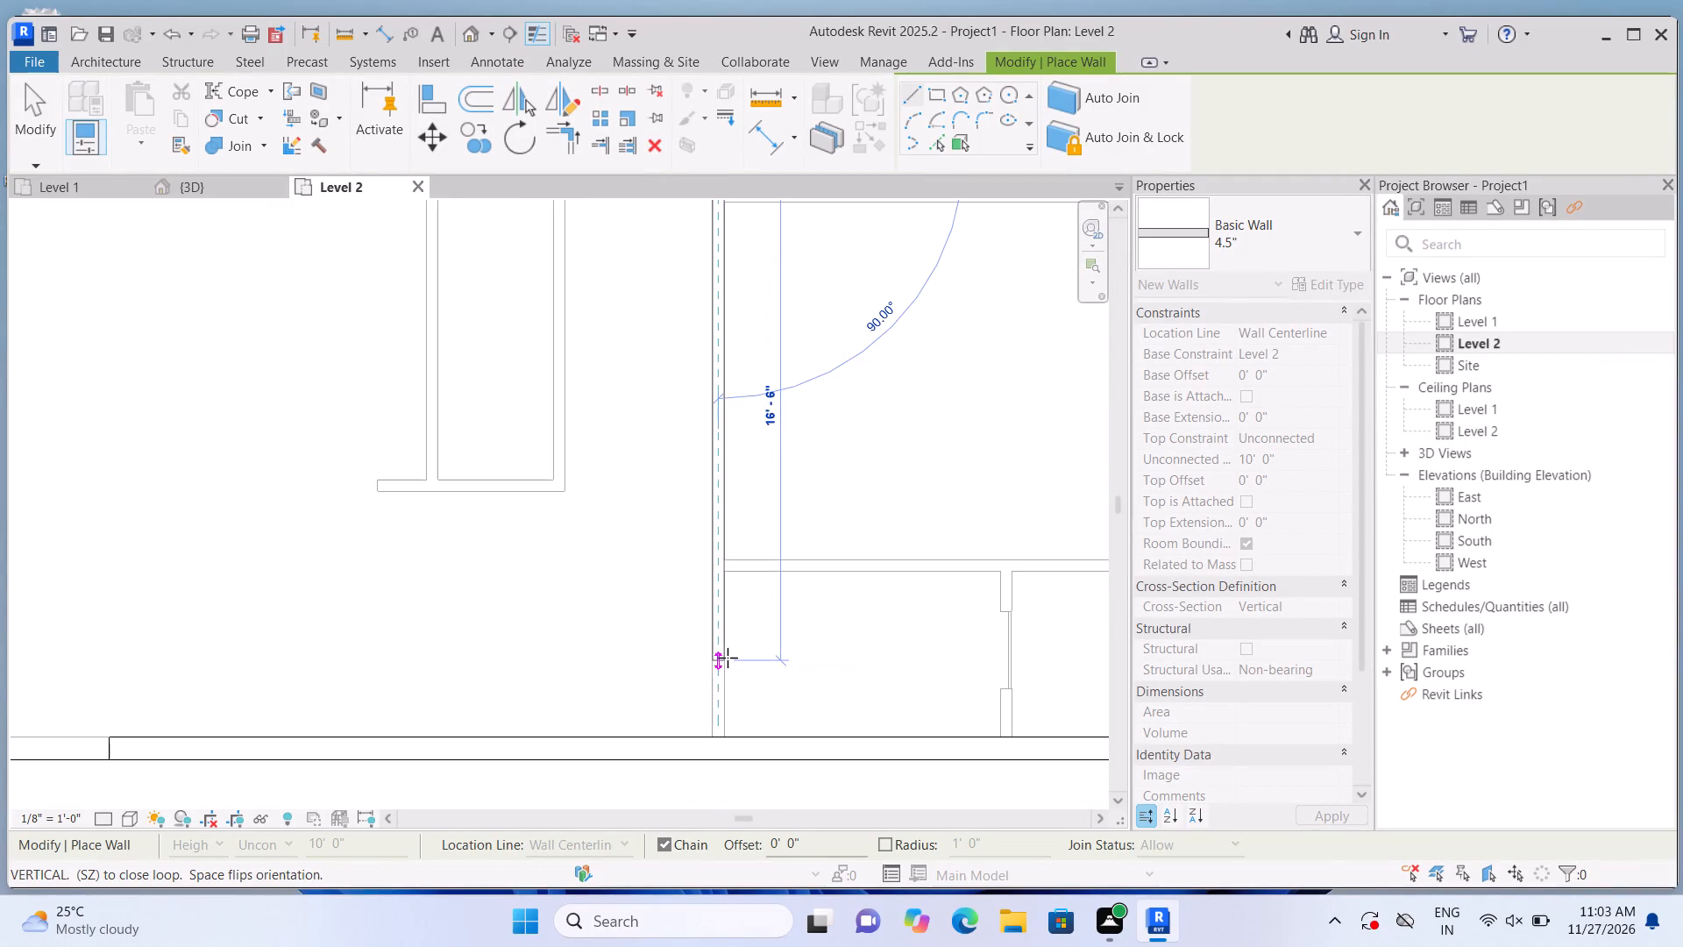
scroll(717, 741, "up", 5)
left_click(717, 741)
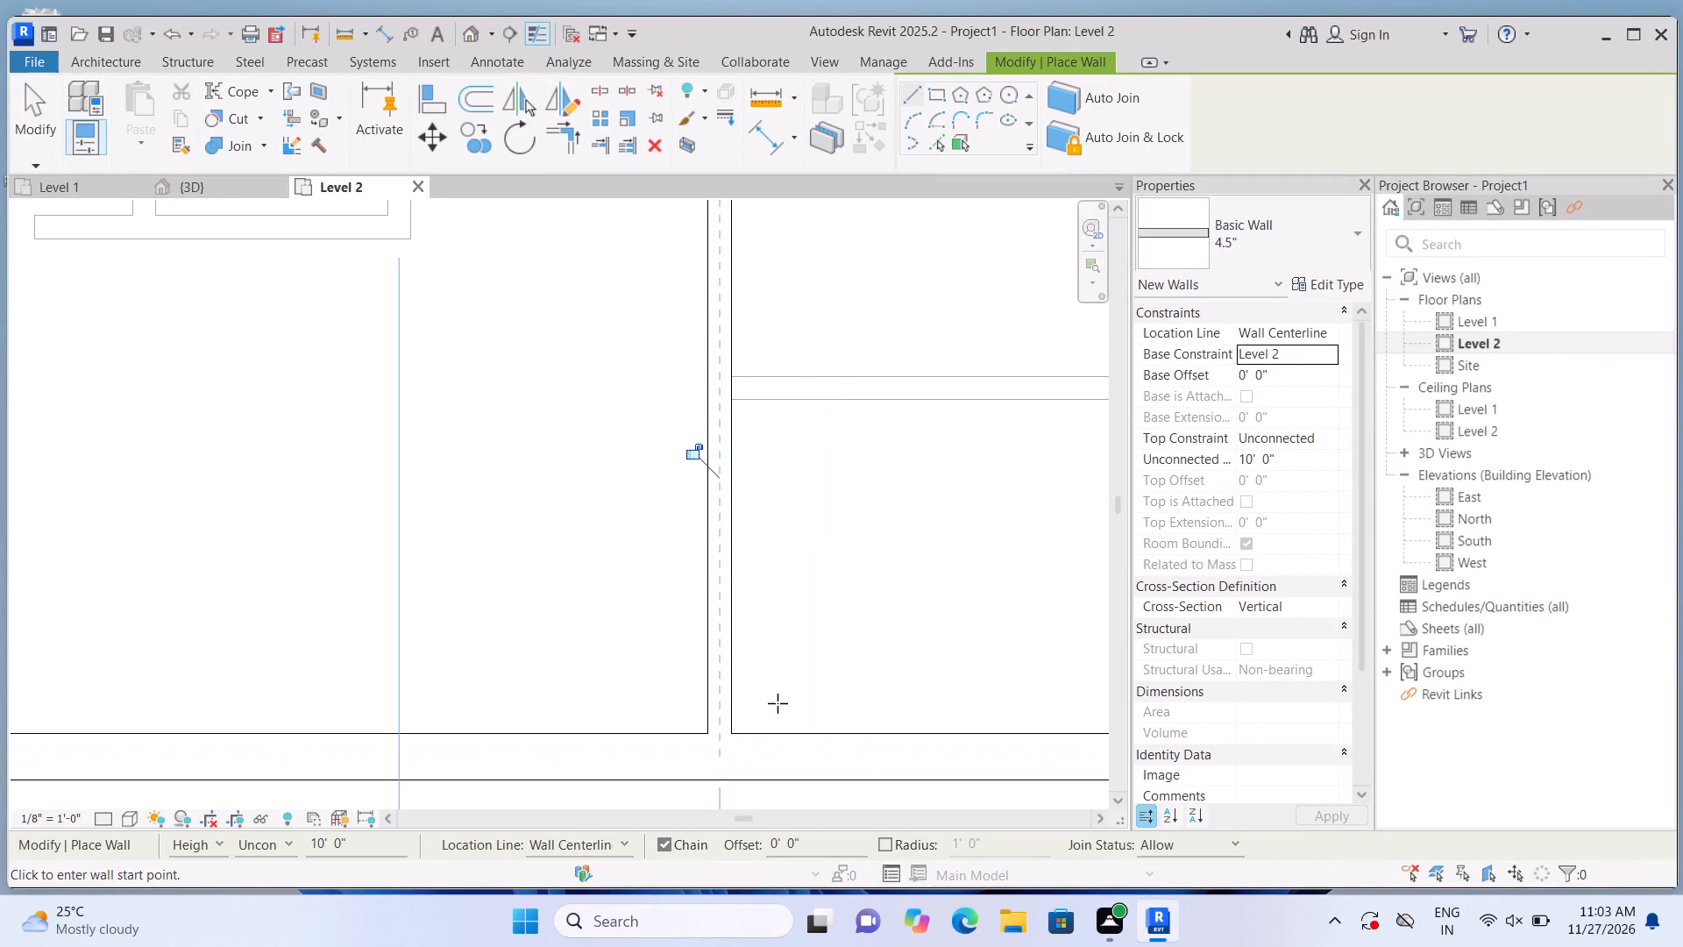
key("Escape")
Draw a 4.5" wall over the southernmost Level 1 cross partition, from the long north-south partition to the east exterior wall.
middle_click_drag(781, 637, 376, 761)
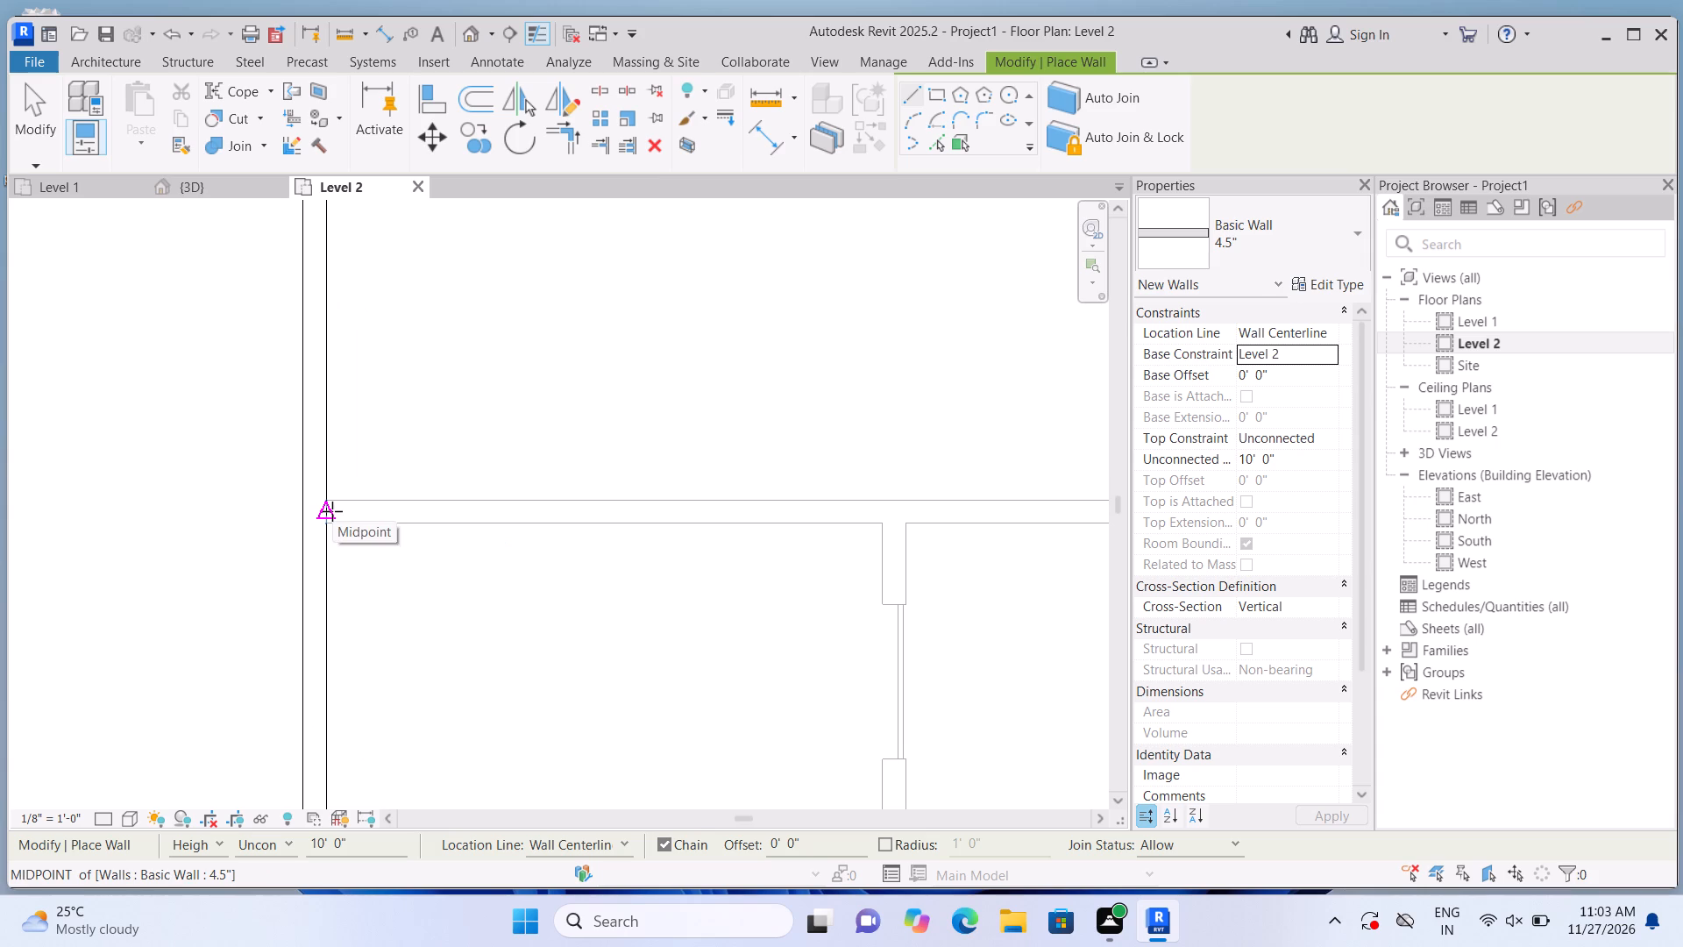
scroll(332, 511, "up", 2)
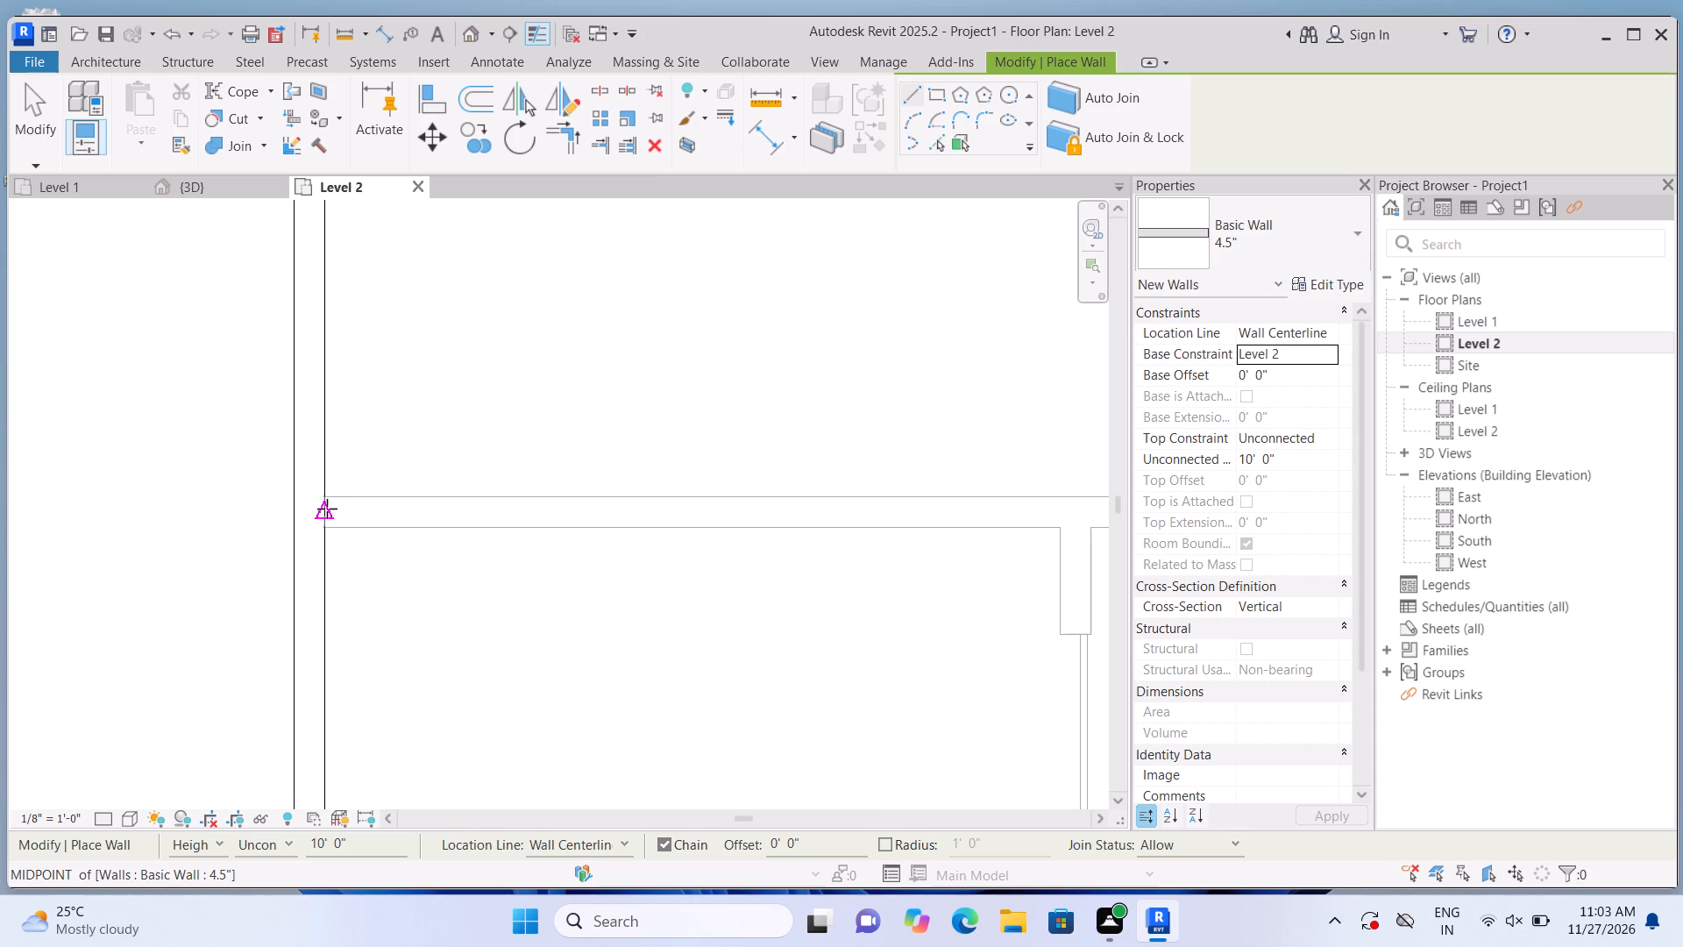
left_click(327, 509)
scroll(465, 518, "down", 7)
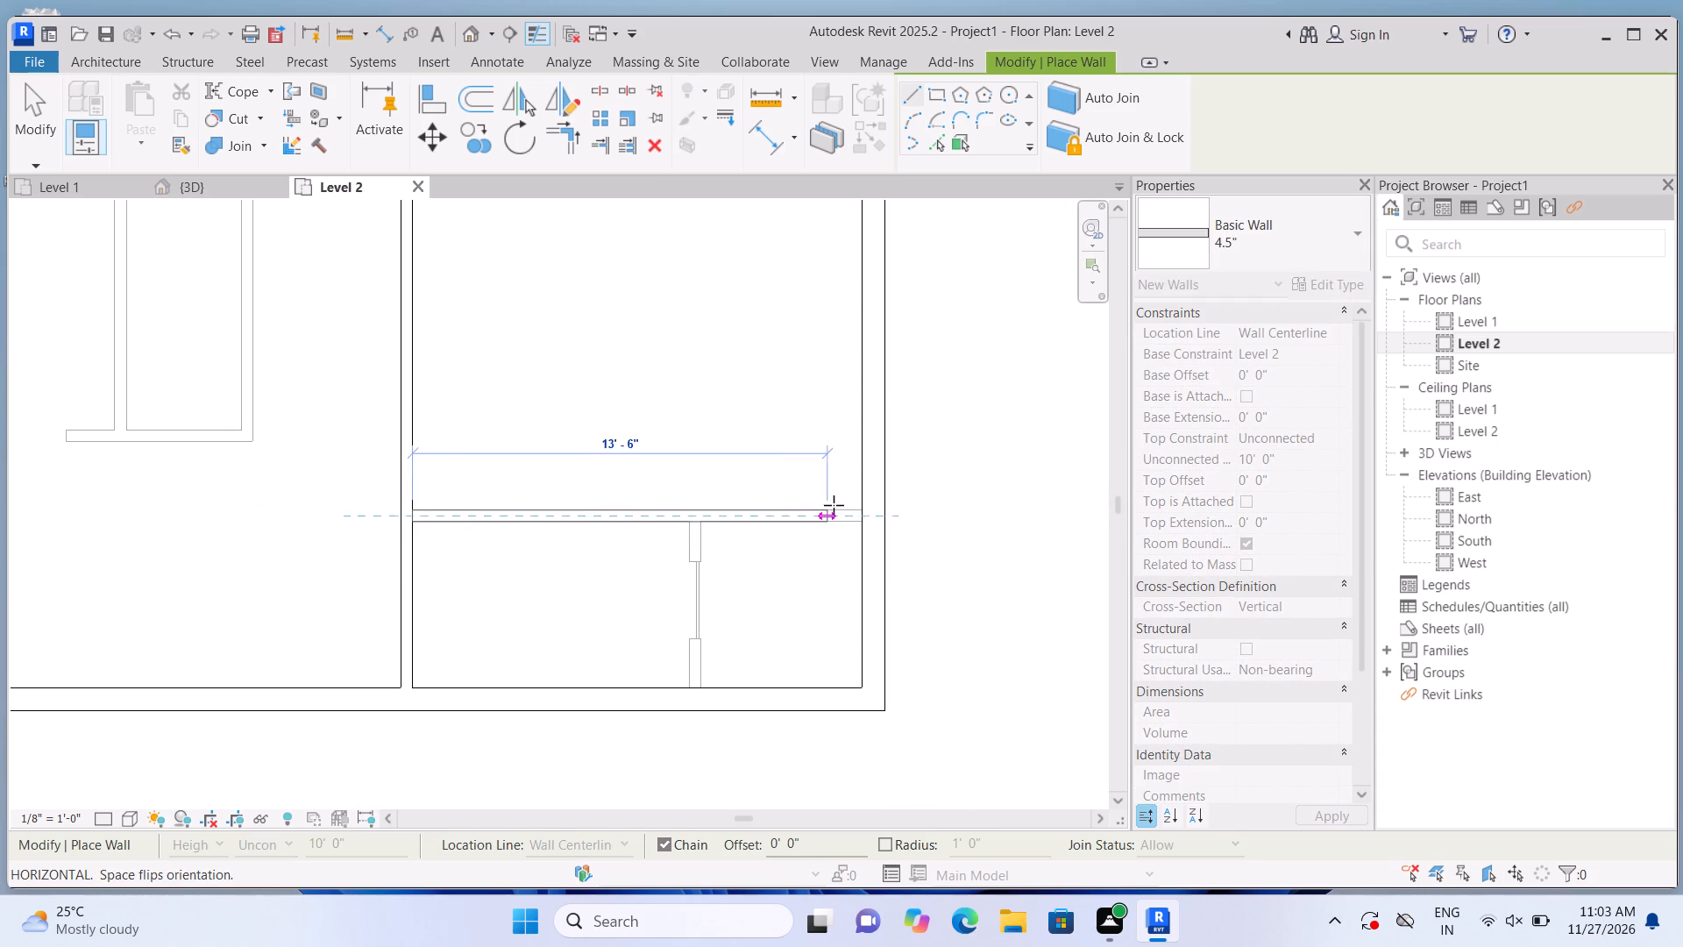
scroll(834, 505, "up", 6)
left_click(898, 515)
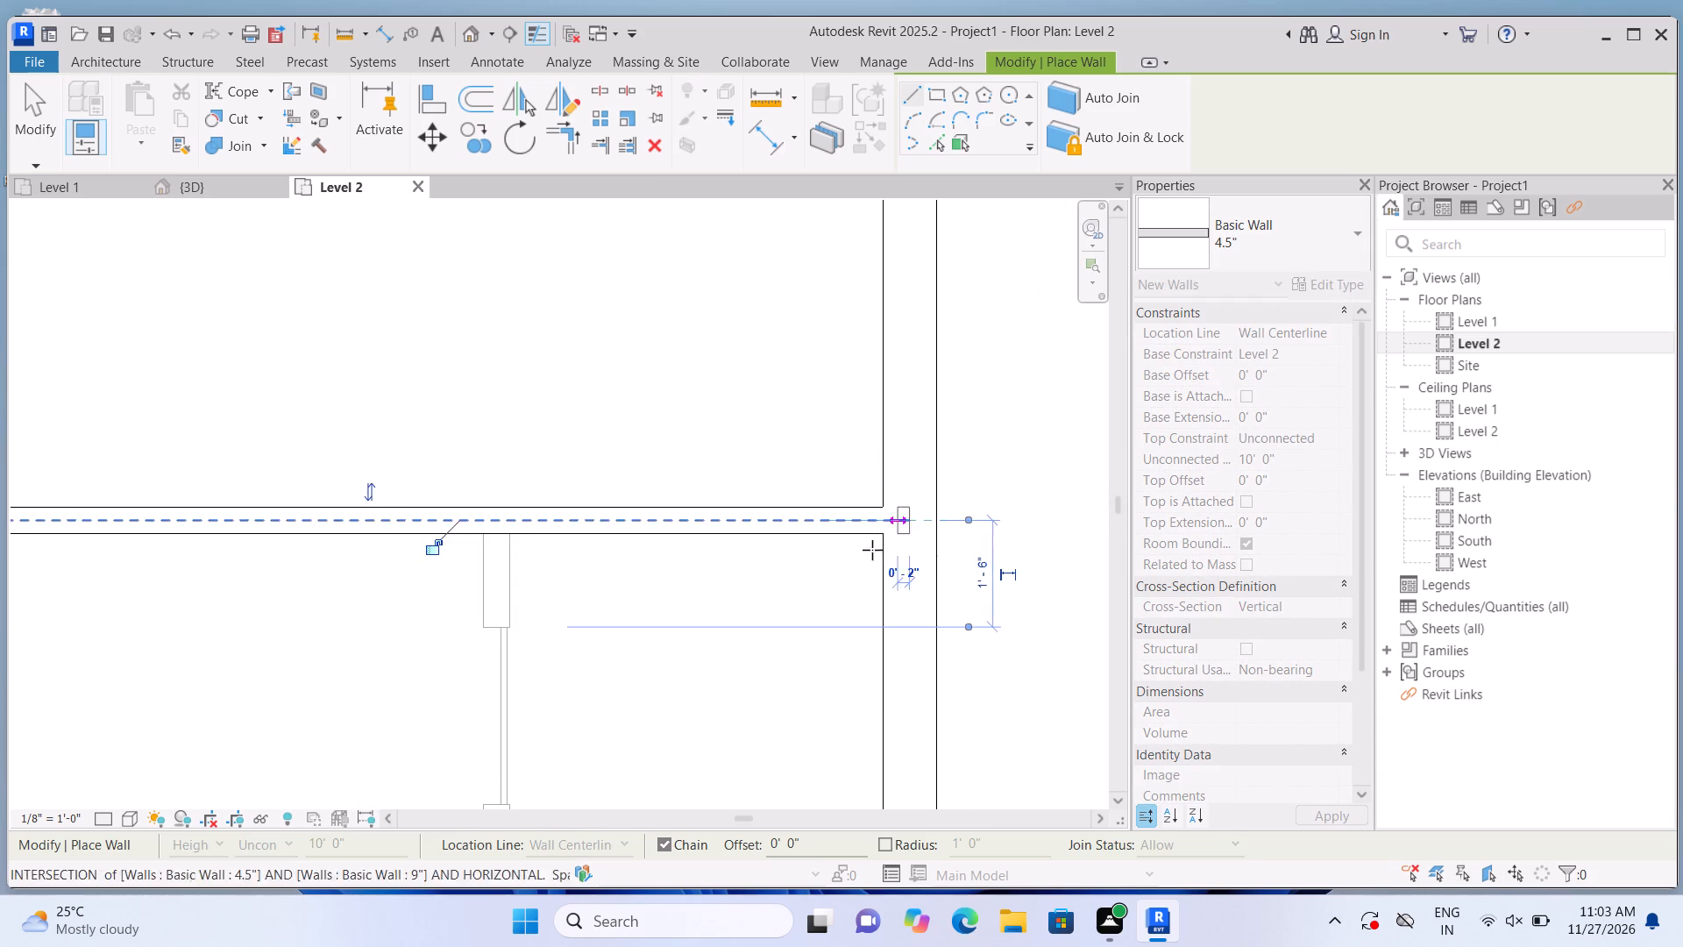
scroll(857, 558, "down", 8)
key("Escape")
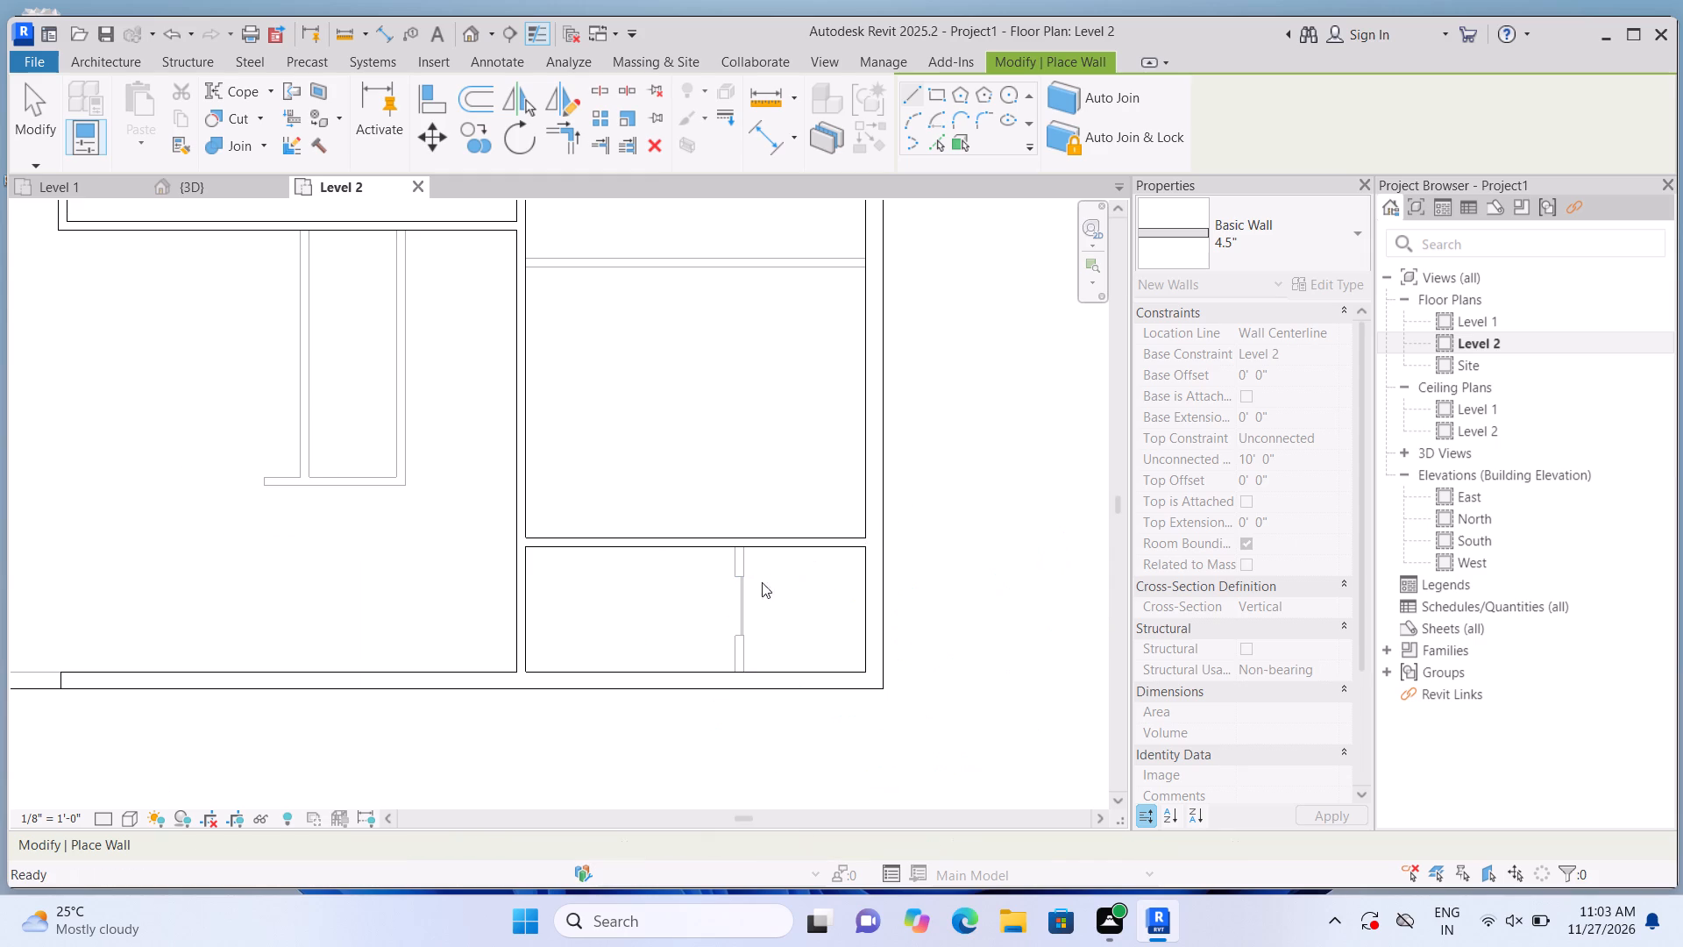
Draw a 4.5" wall over the short Level 1 divider in the southeast strip, from the cross partition to the south exterior wall.
scroll(732, 572, "up", 13)
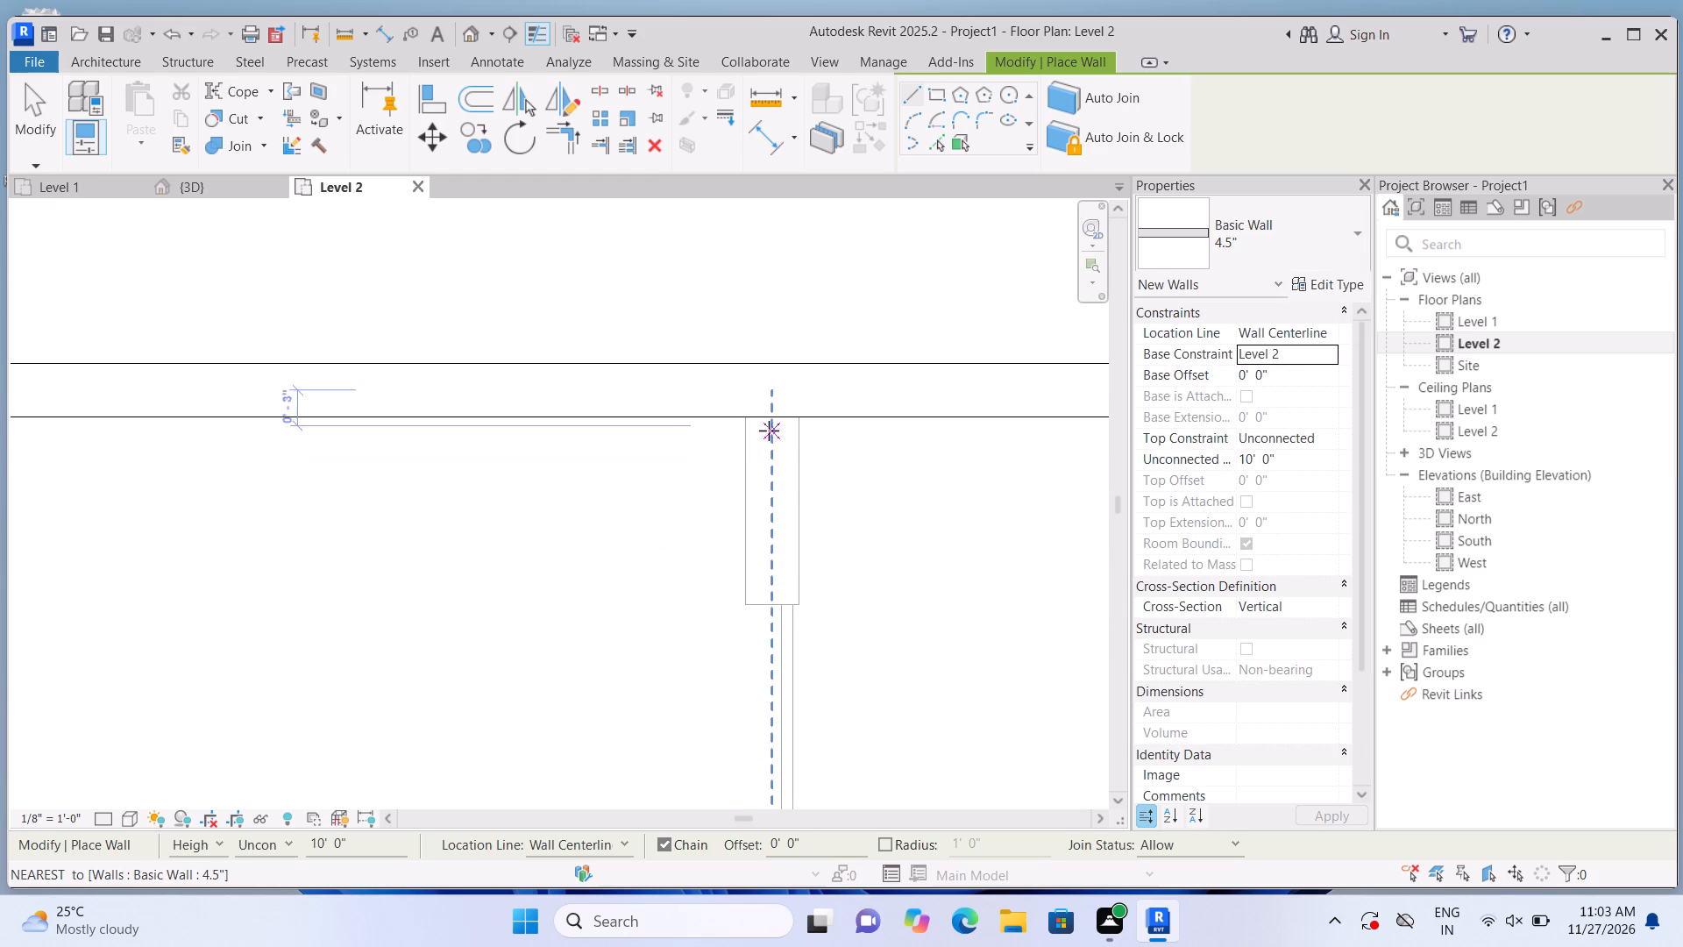
left_click(770, 420)
scroll(770, 525, "down", 7)
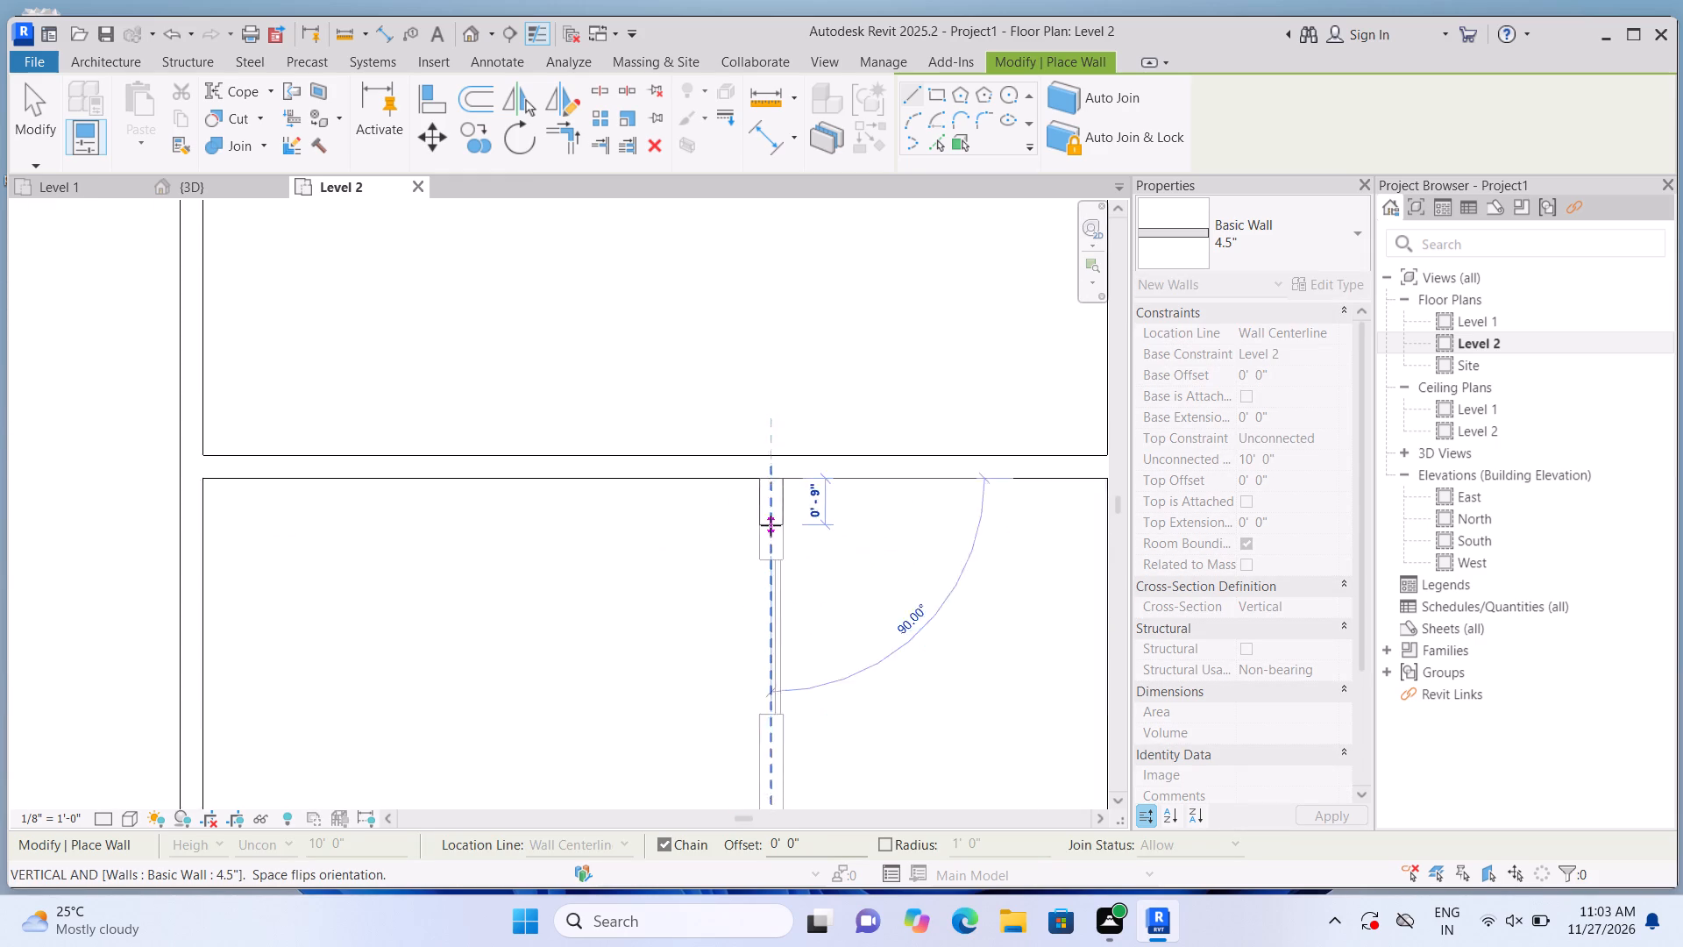
scroll(770, 525, "down", 3)
scroll(773, 679, "up", 2)
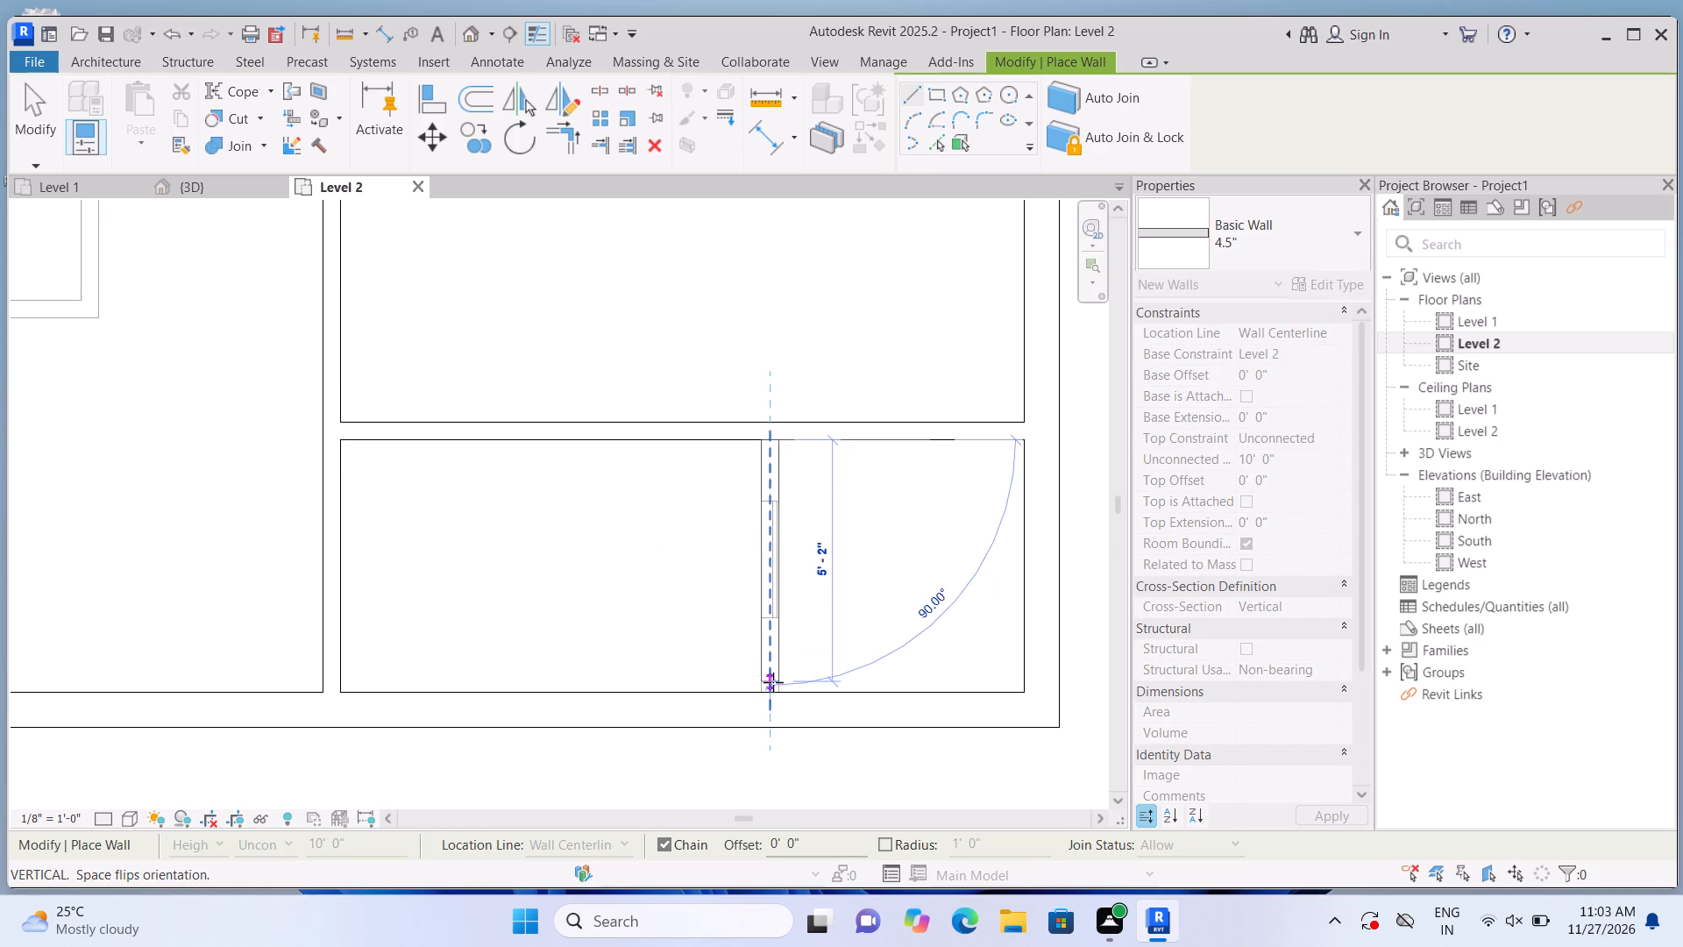
scroll(773, 682, "up", 3)
left_click(770, 701)
key("Escape")
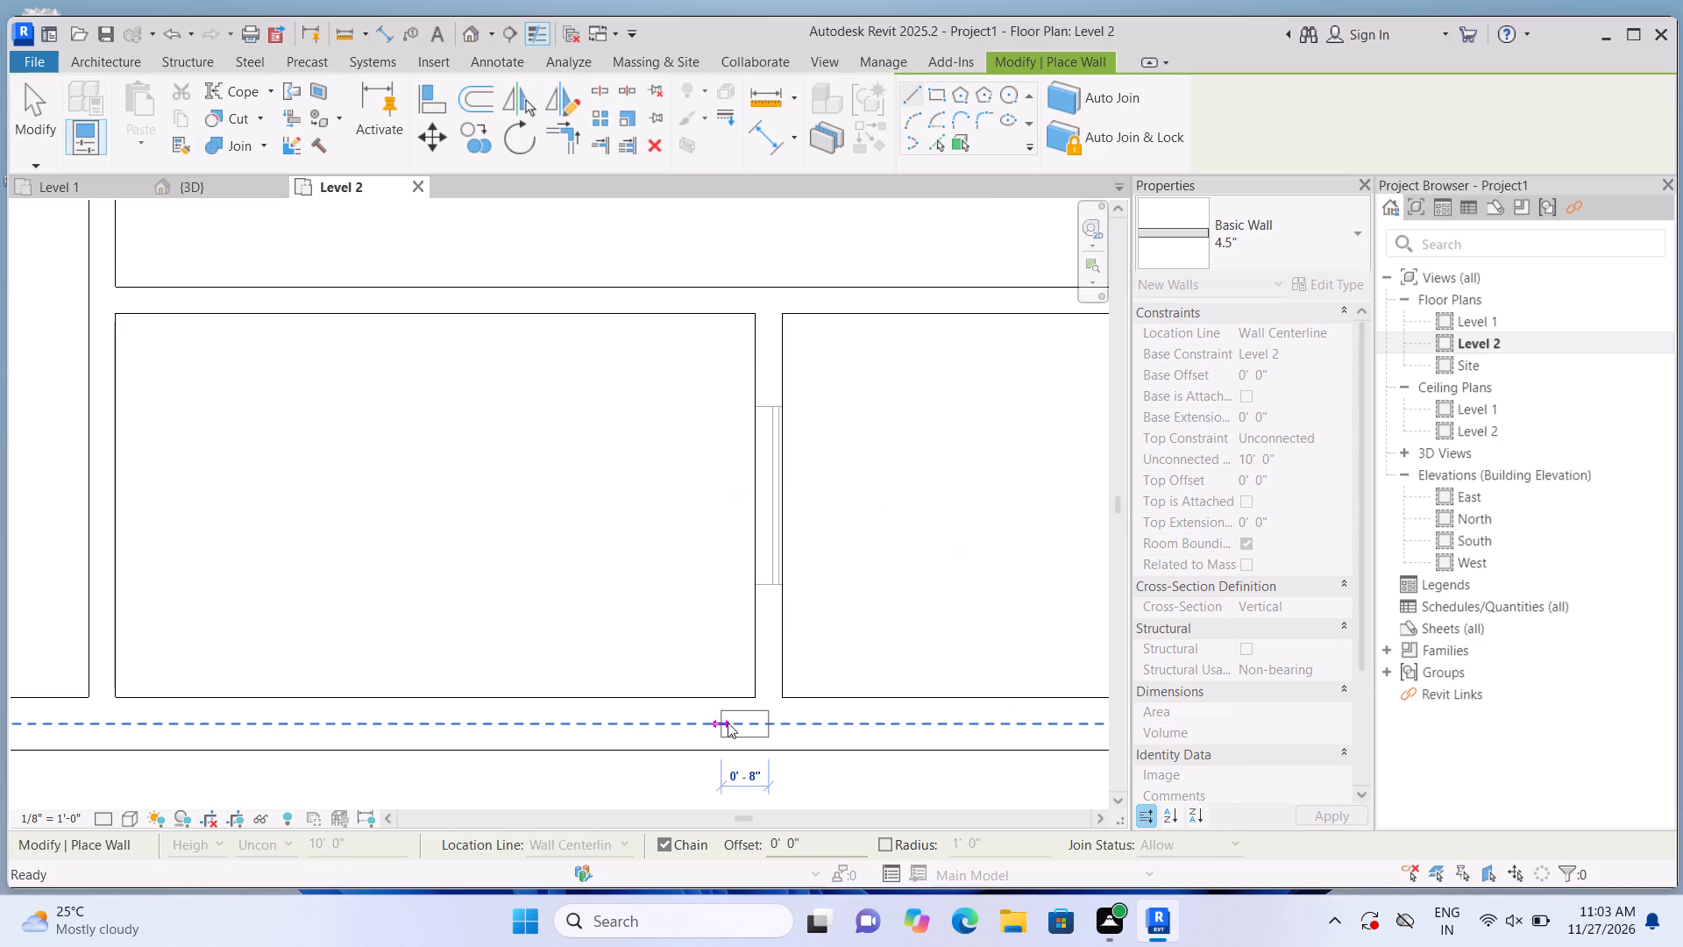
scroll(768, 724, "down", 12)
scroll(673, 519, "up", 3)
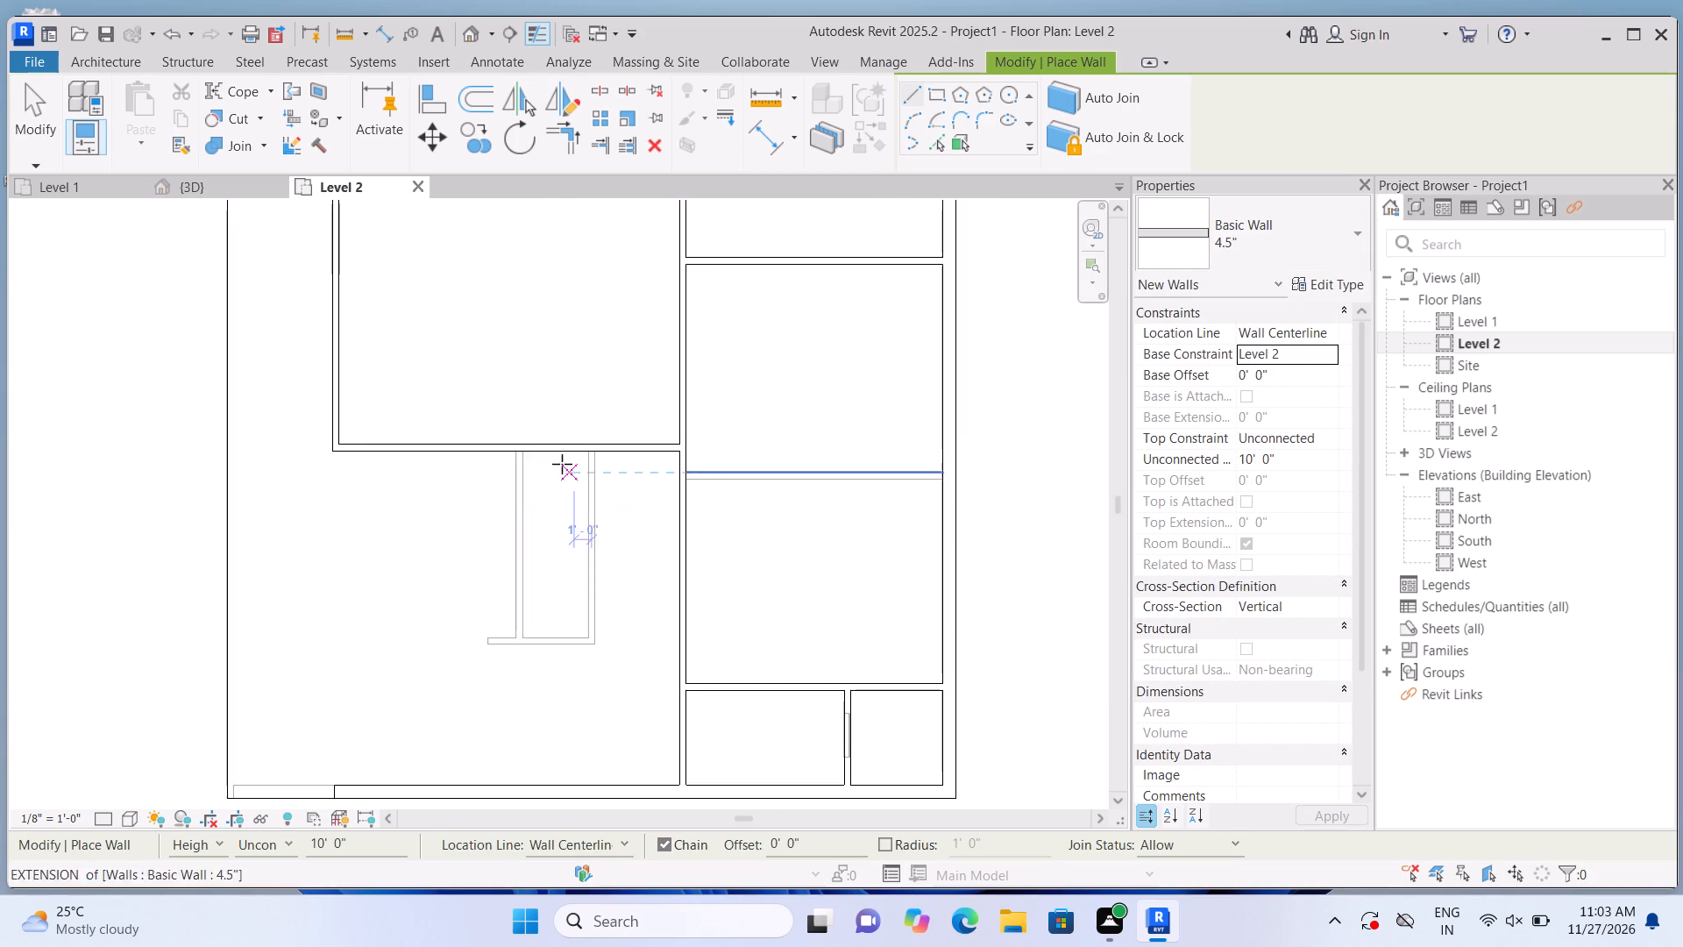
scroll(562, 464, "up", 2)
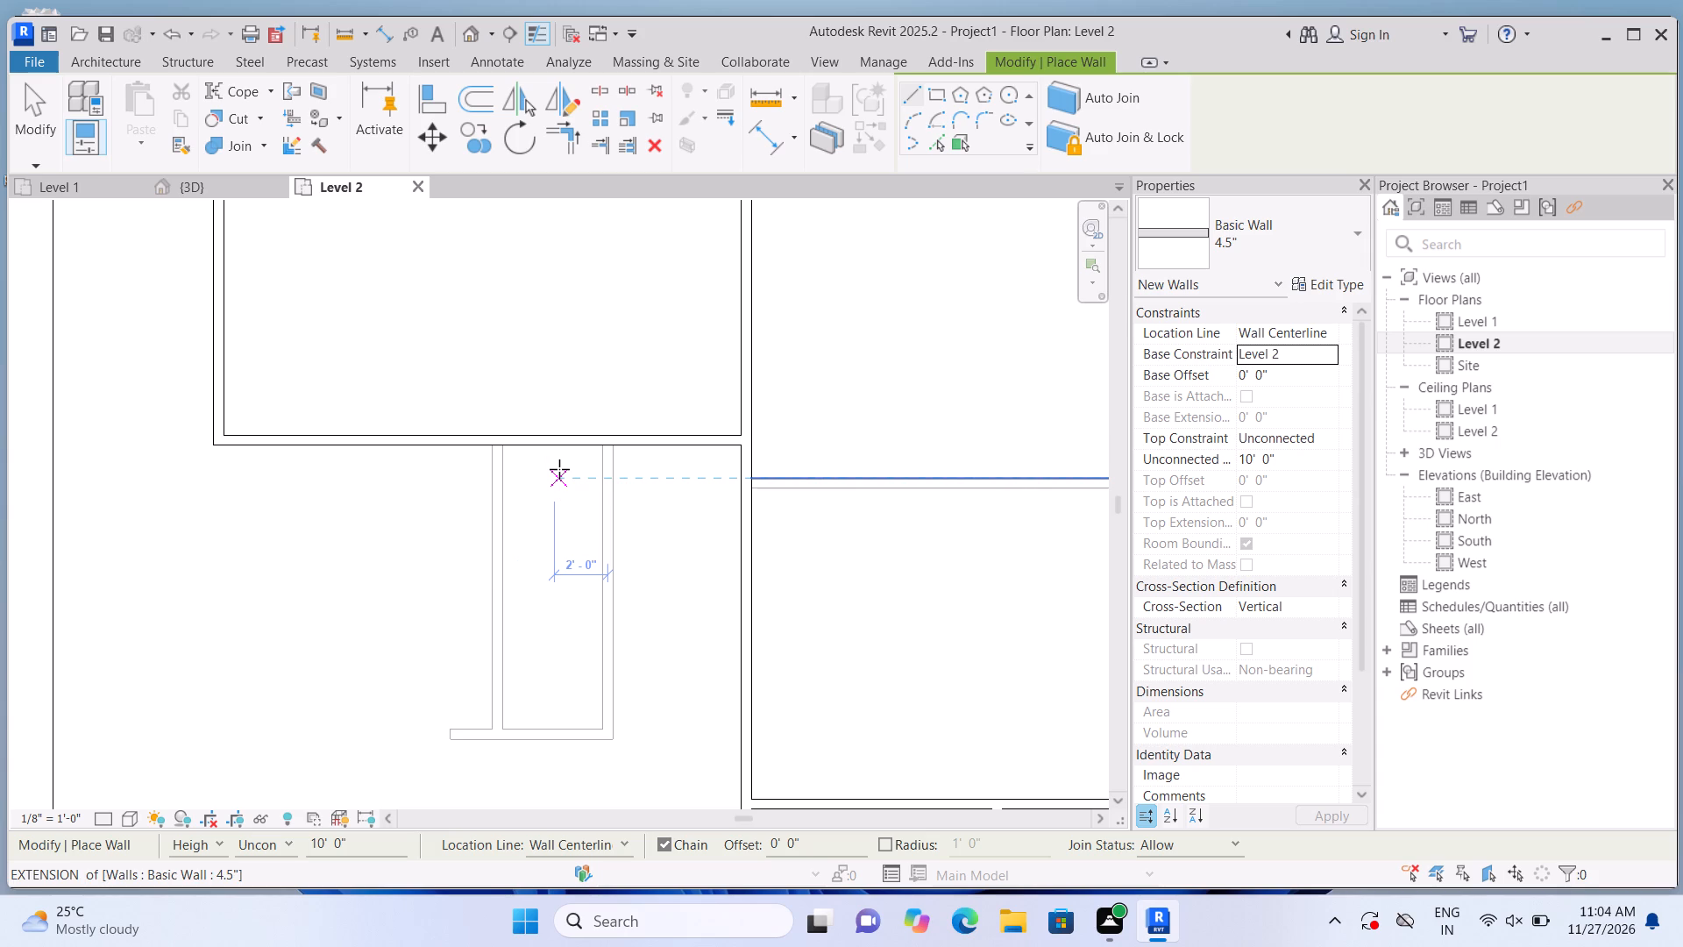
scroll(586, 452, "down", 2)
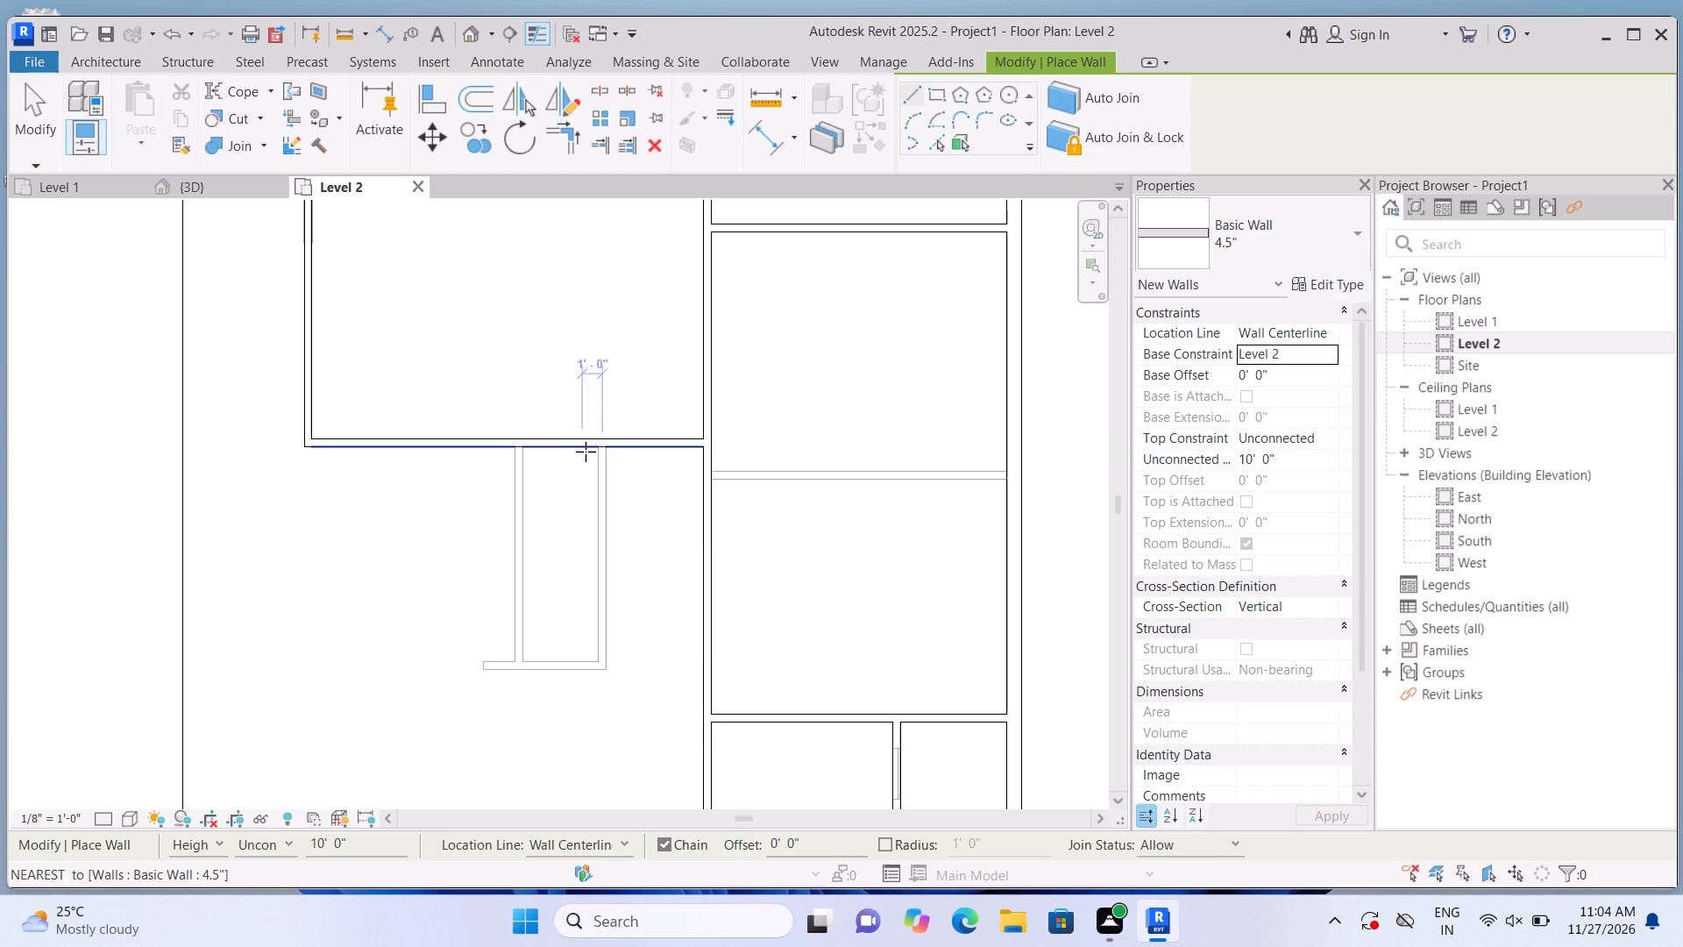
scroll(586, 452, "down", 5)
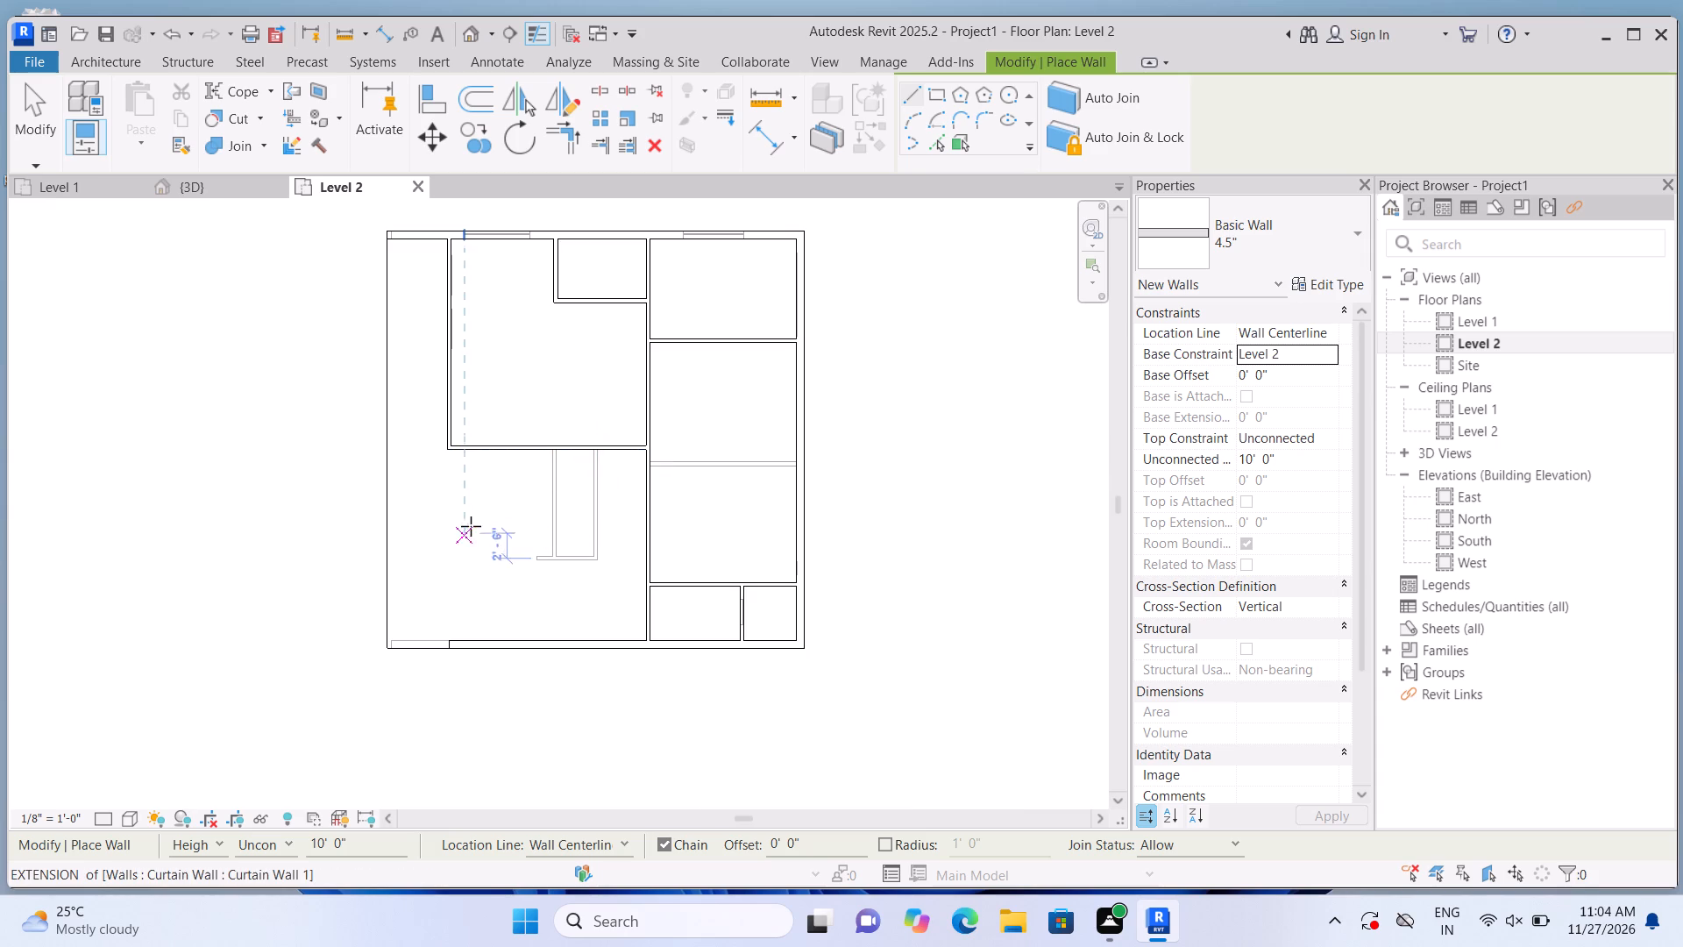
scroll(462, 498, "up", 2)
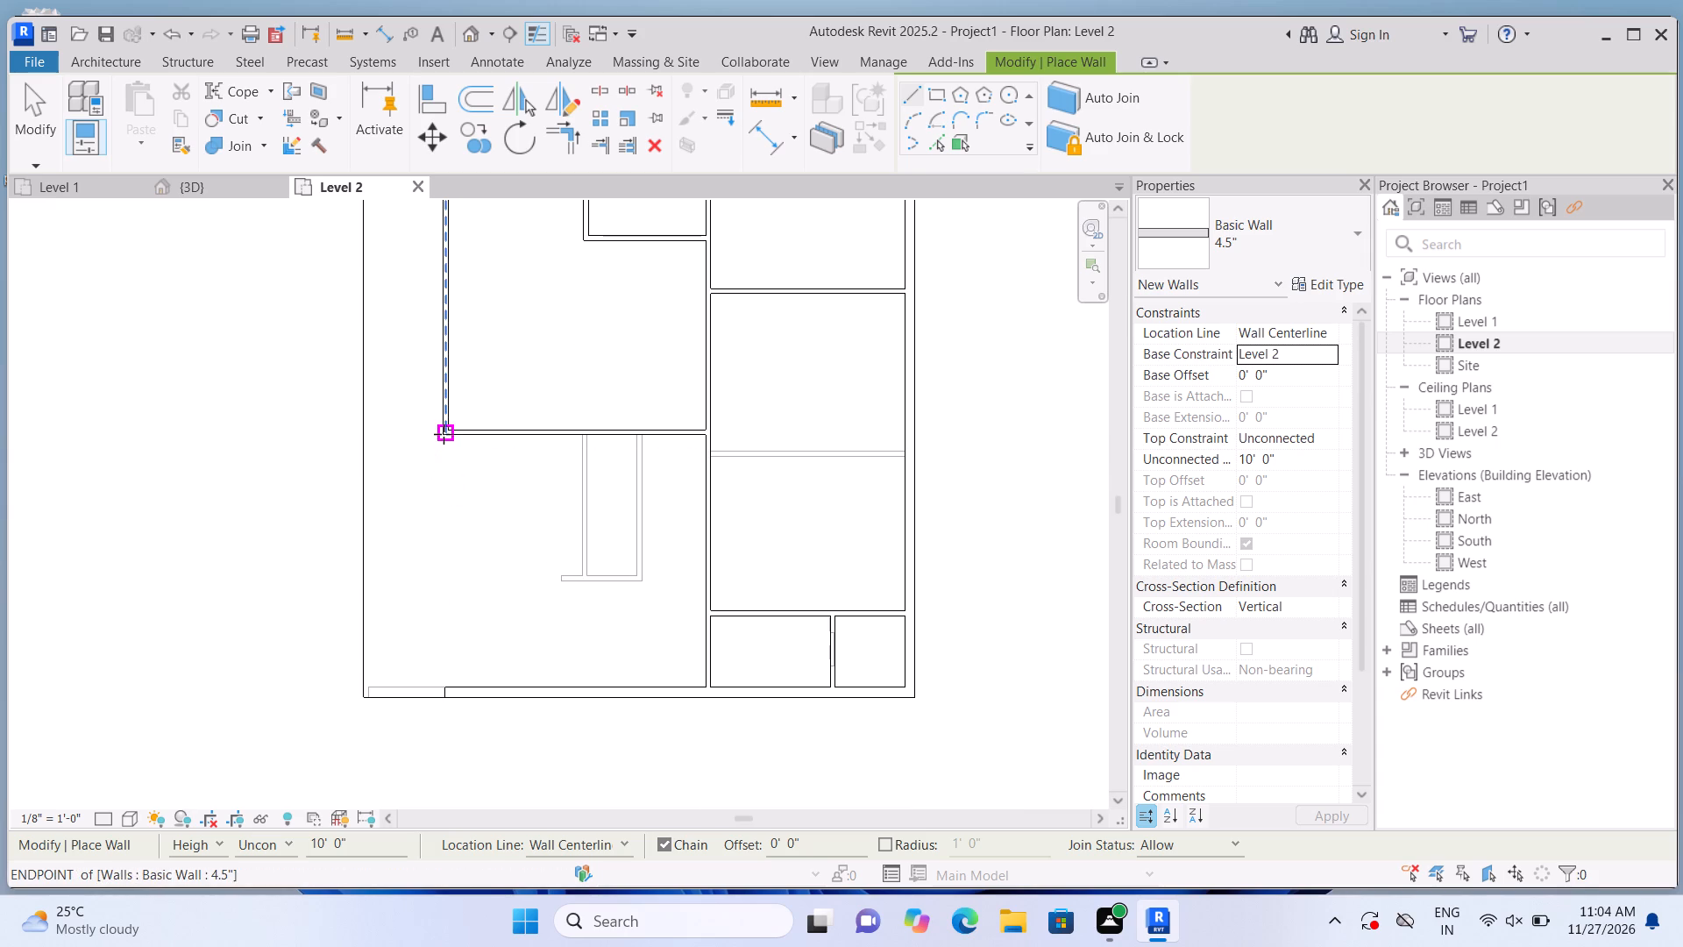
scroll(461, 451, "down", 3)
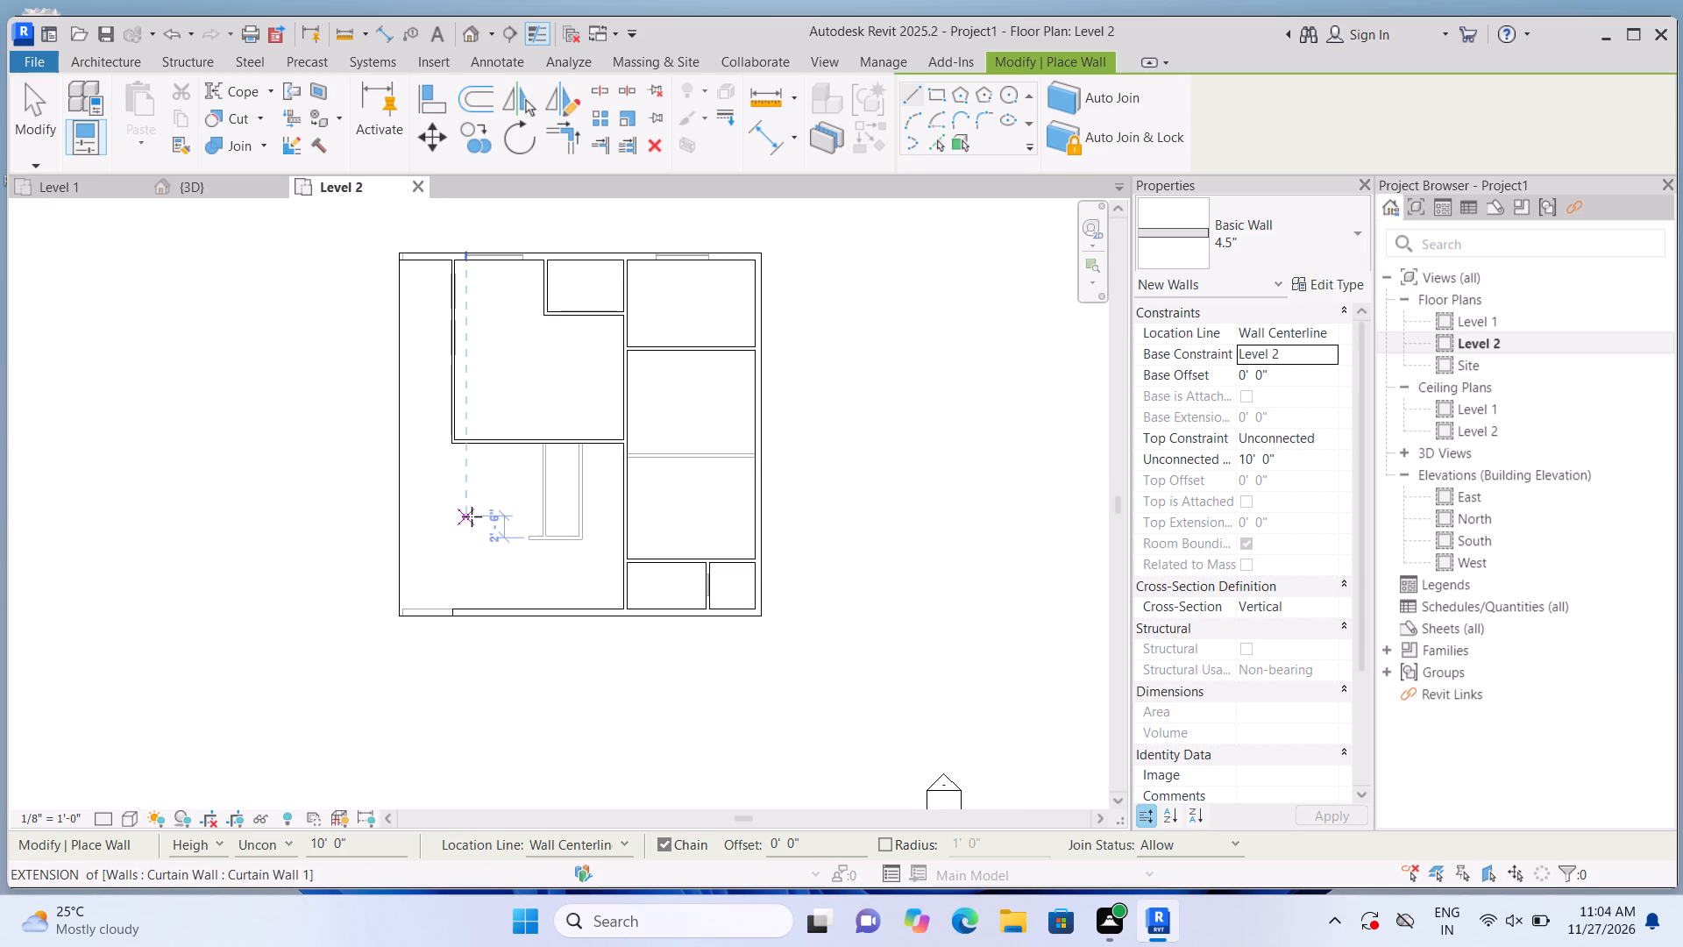
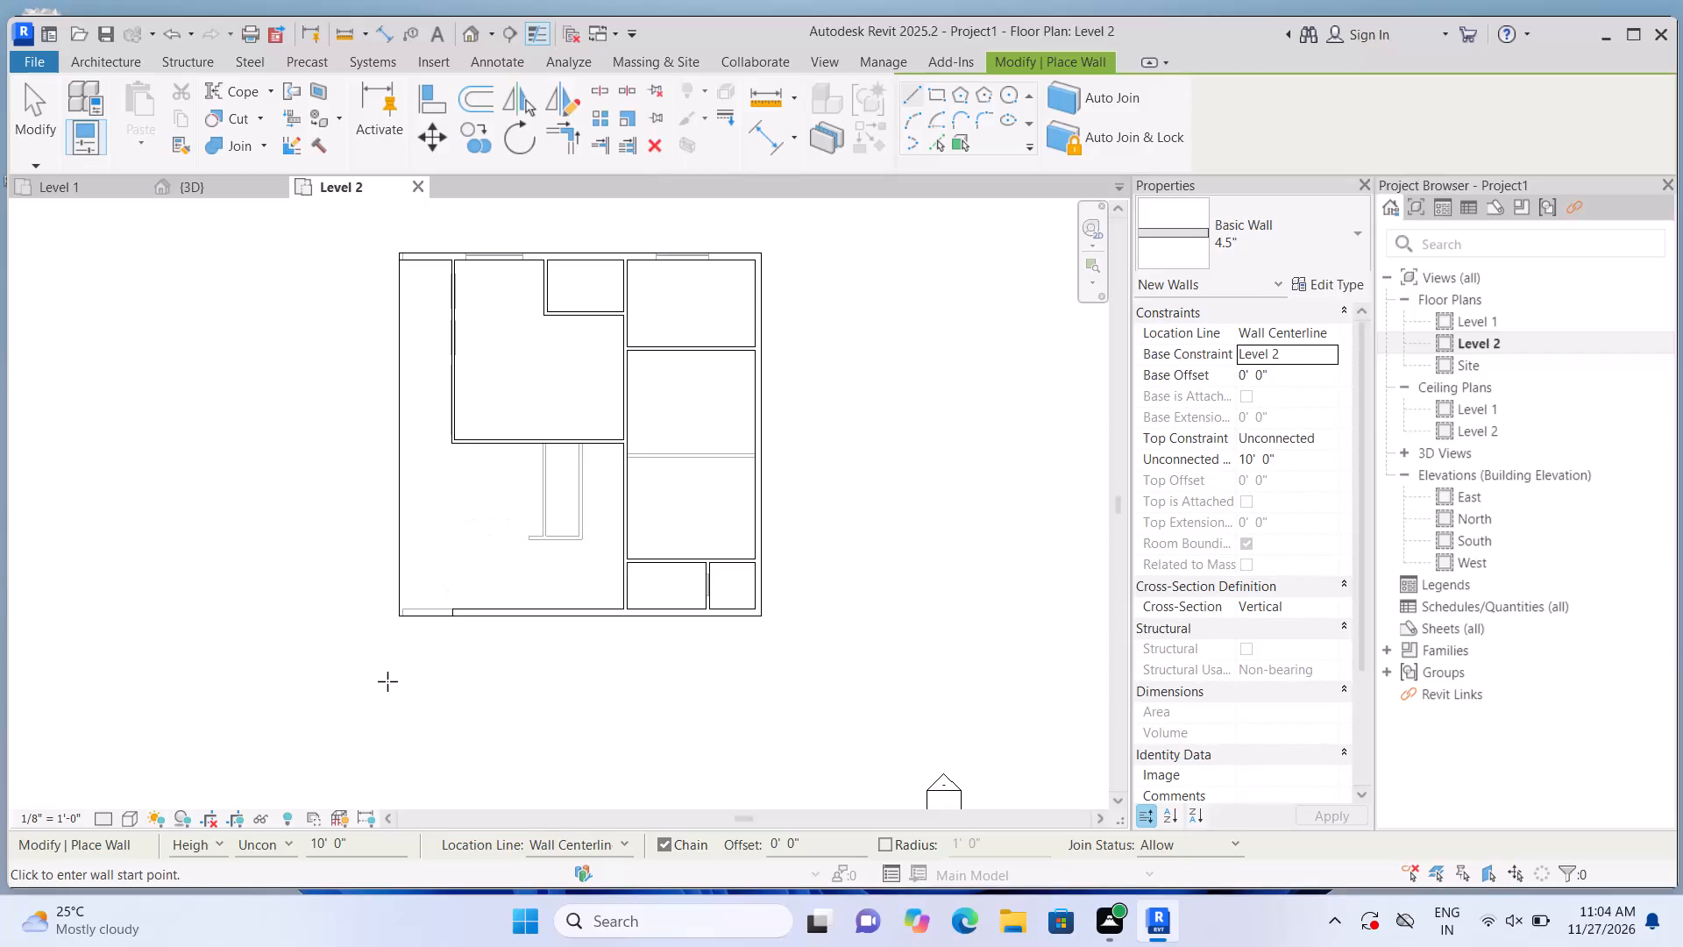
End wall placement on the Level 2 floor plan.
key("Escape")
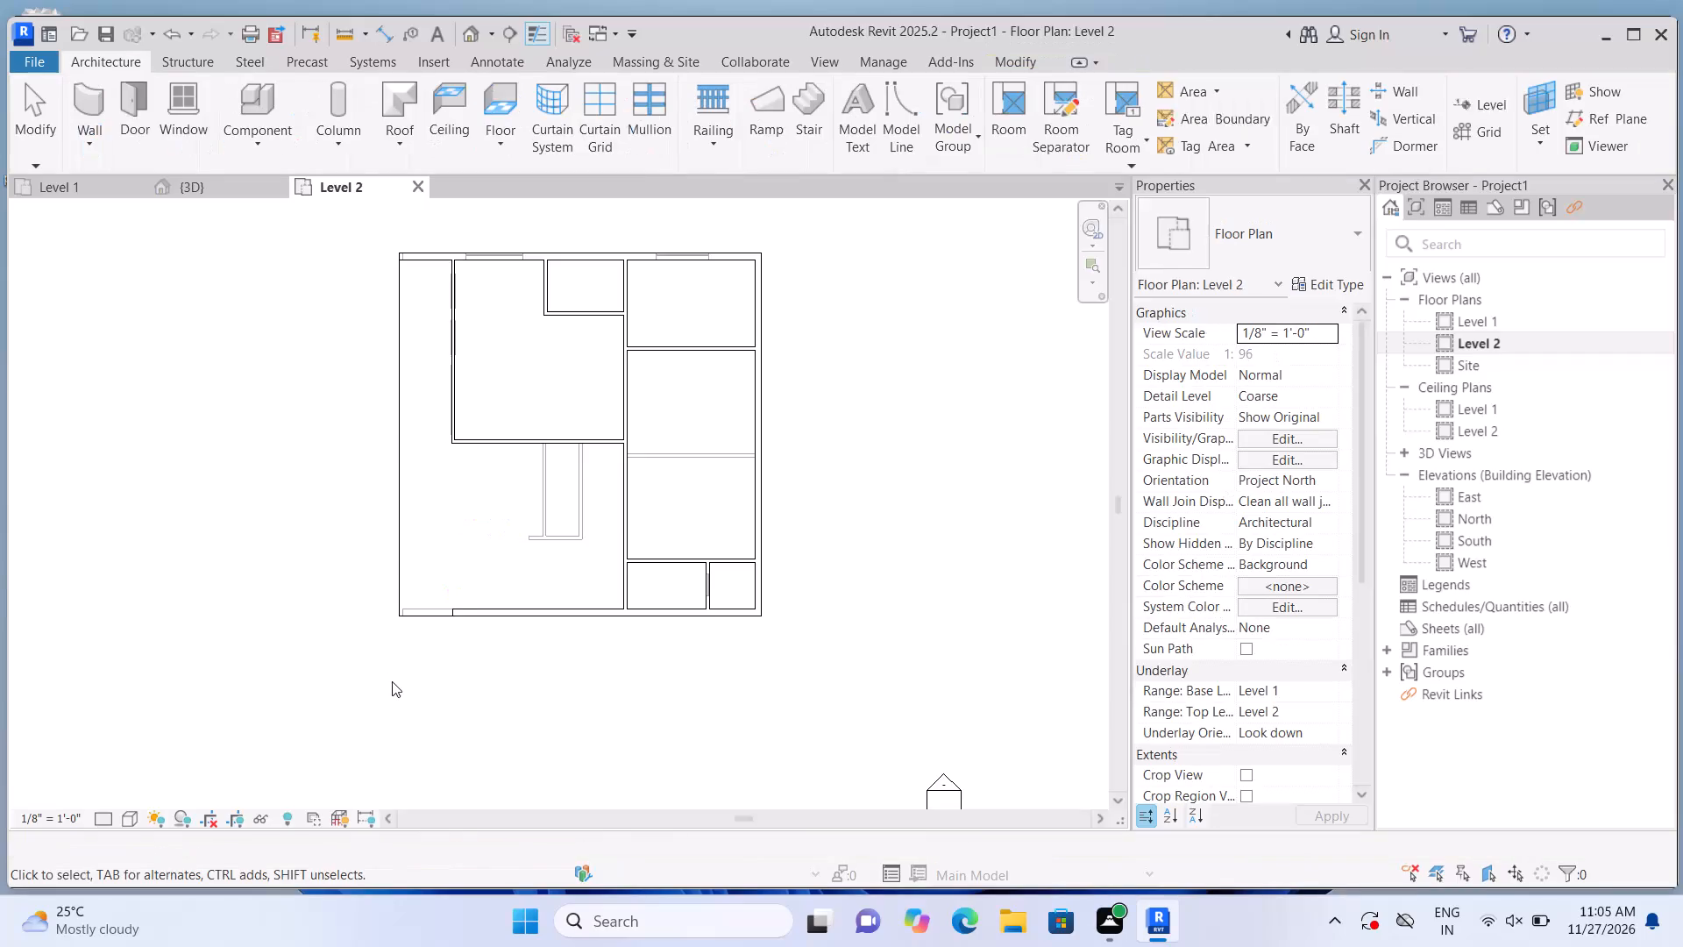
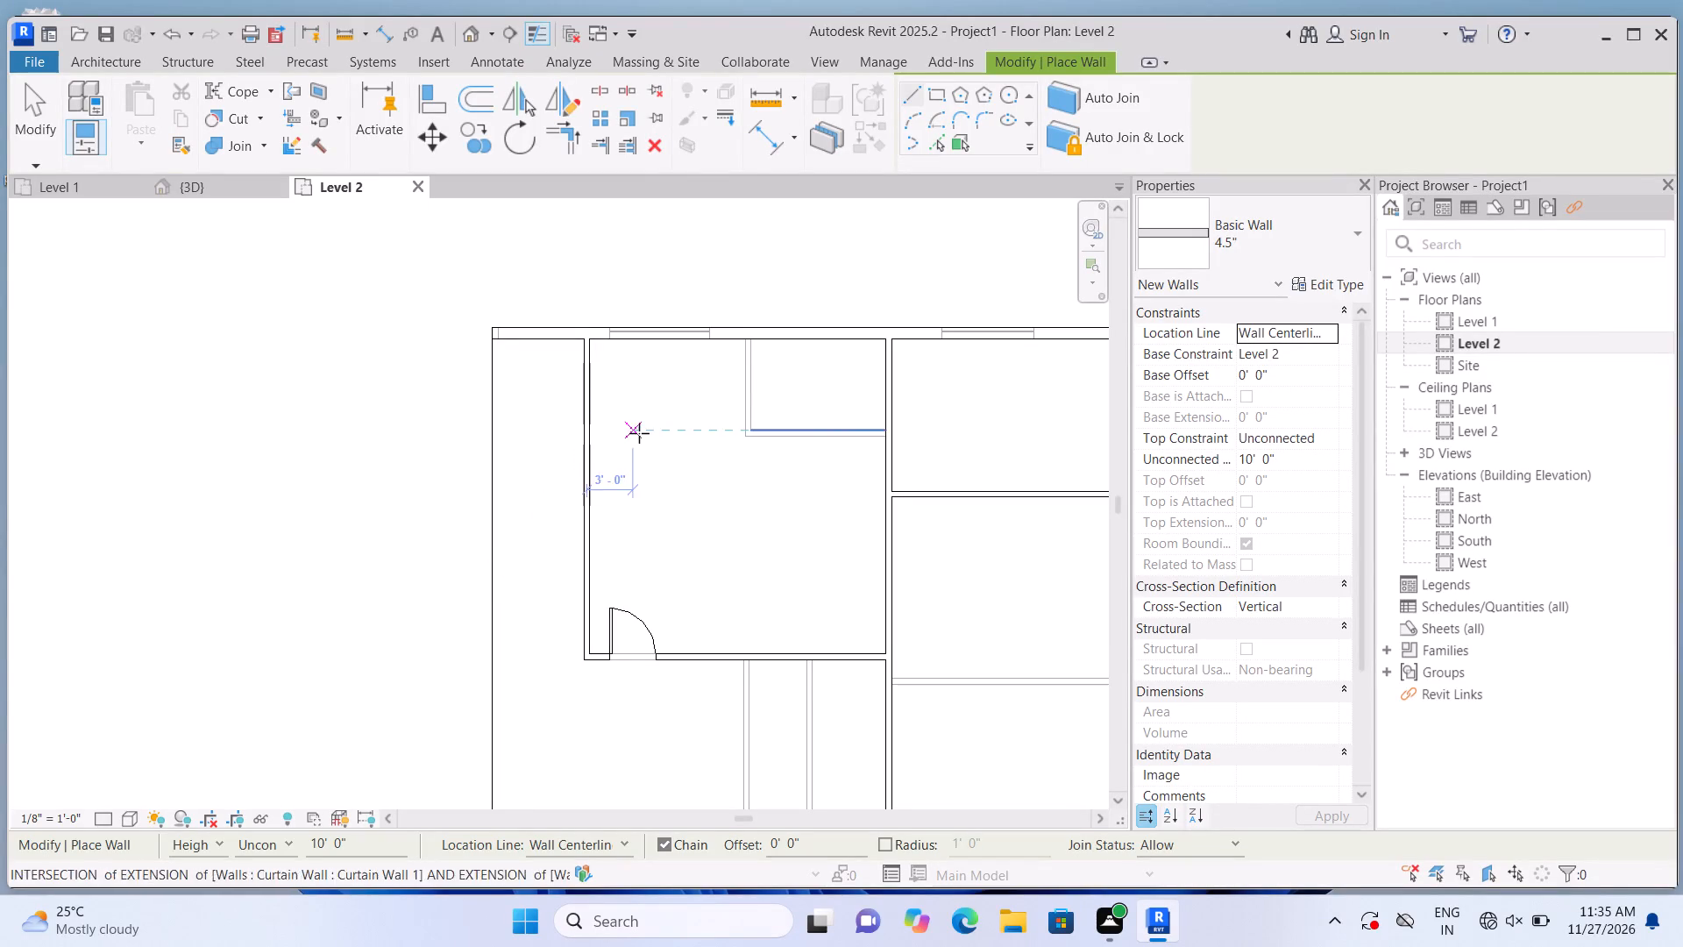
Draw 4.5" walls enclosing the upper-left room: start 12'8" along the top wall, run 12' down, and return to the left partition.
scroll(642, 447, "up", 3)
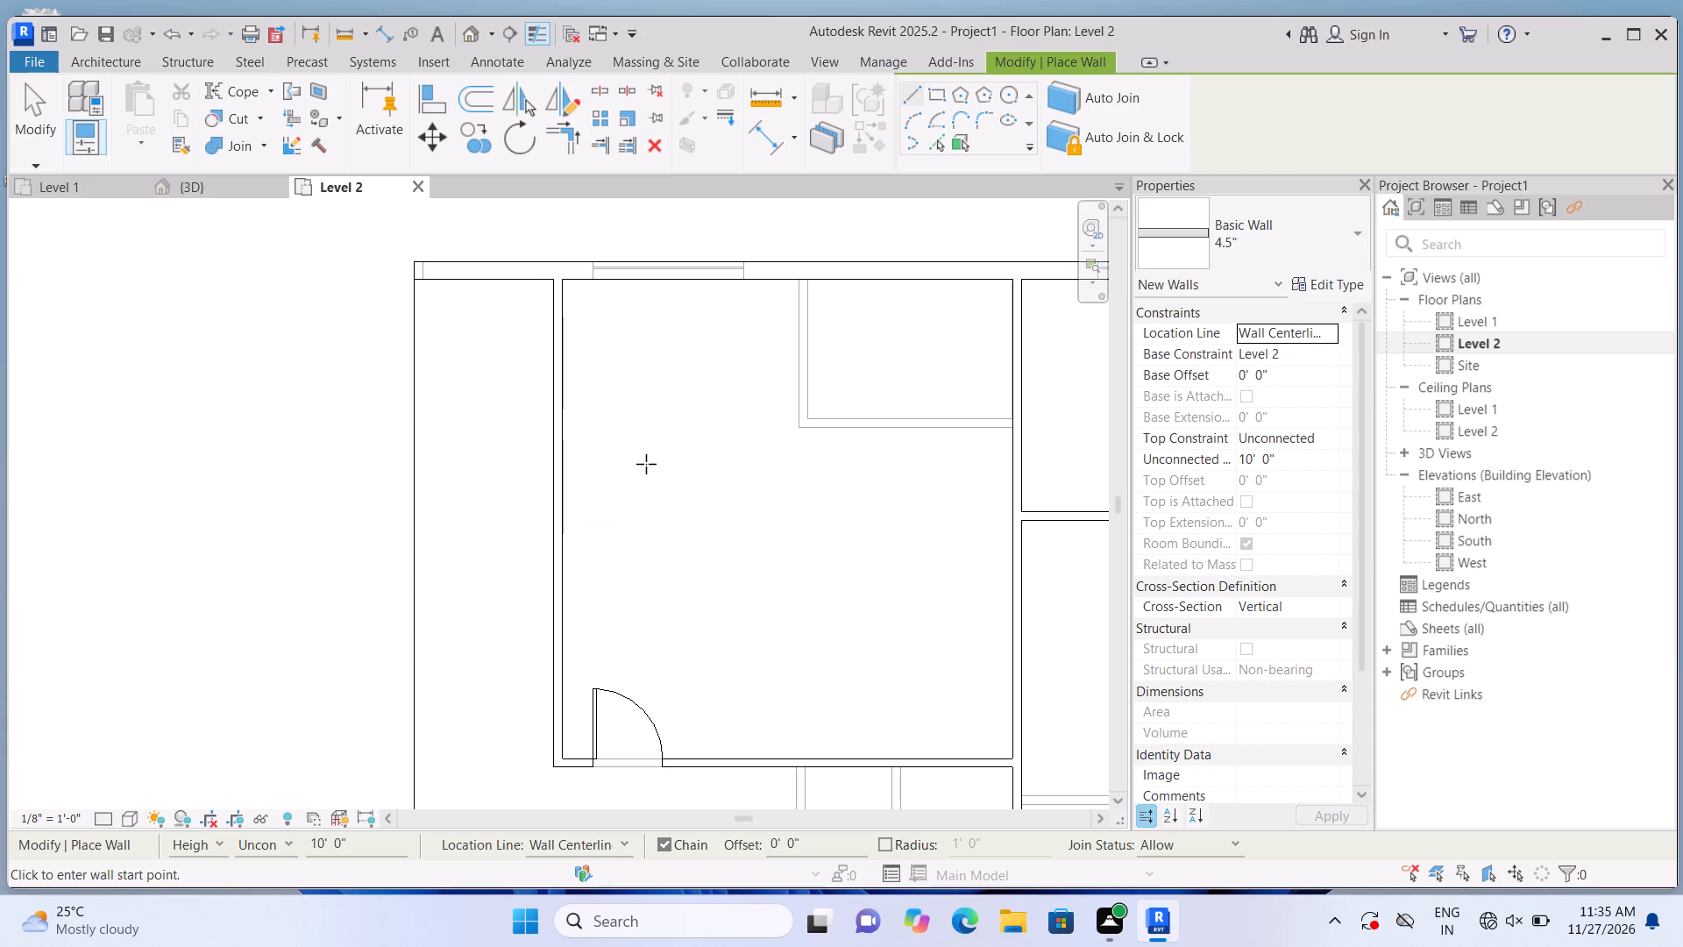
scroll(806, 357, "up", 1)
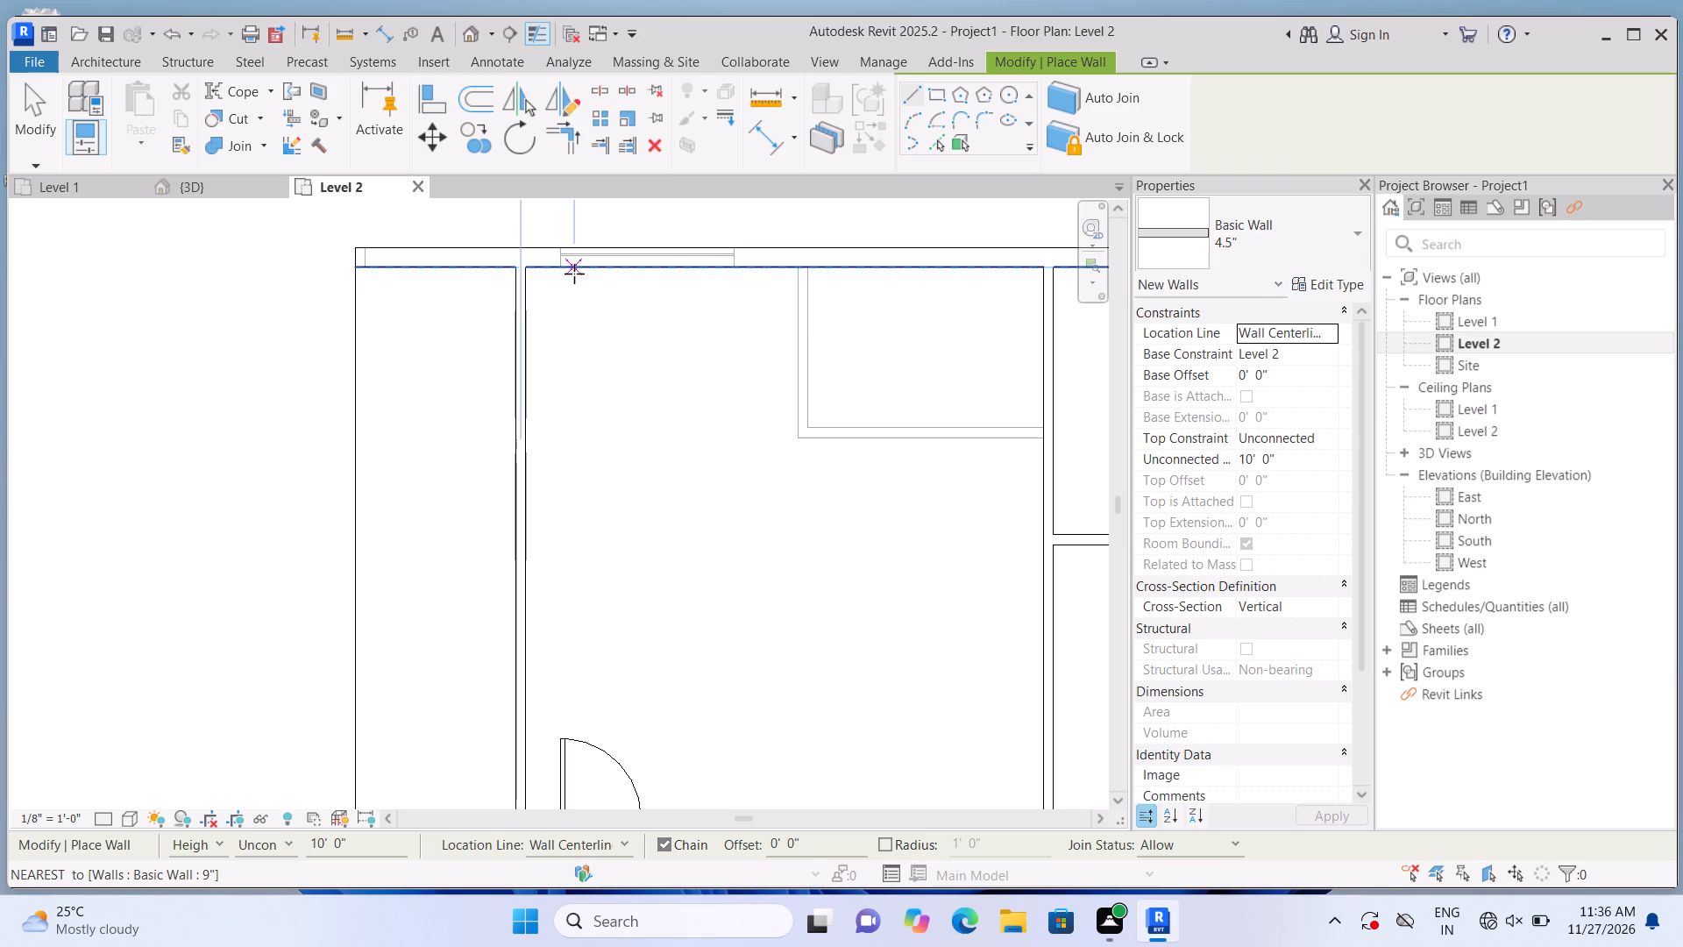
type("12'")
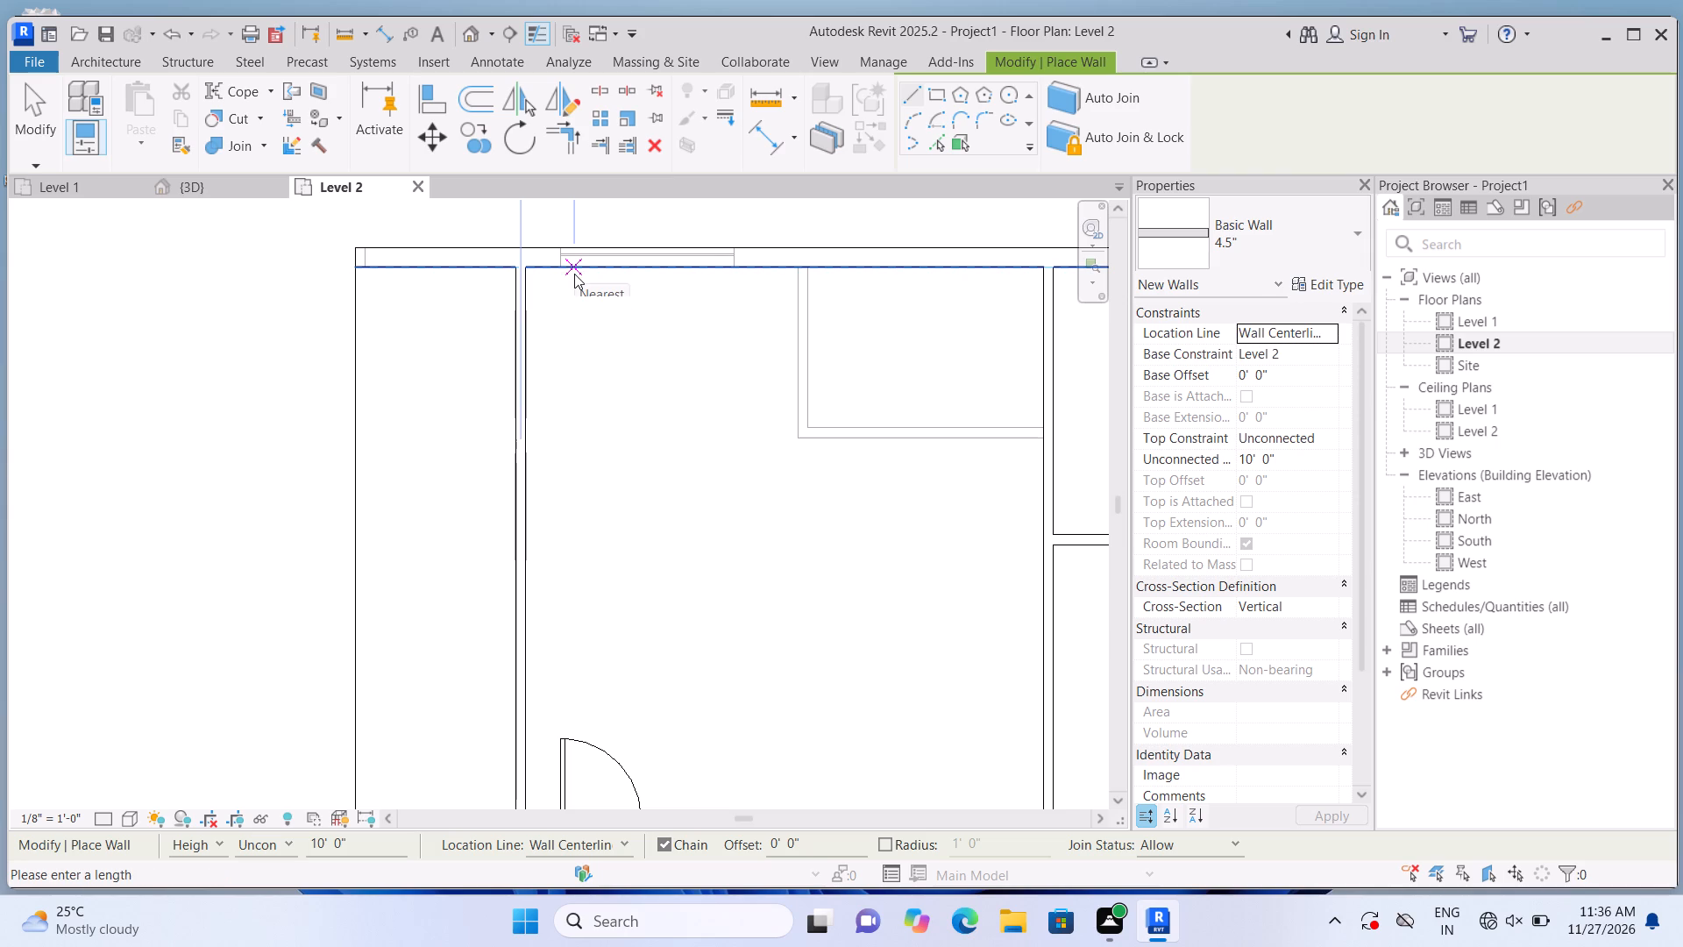
key("8")
key("shift+quotedbl")
key("Return")
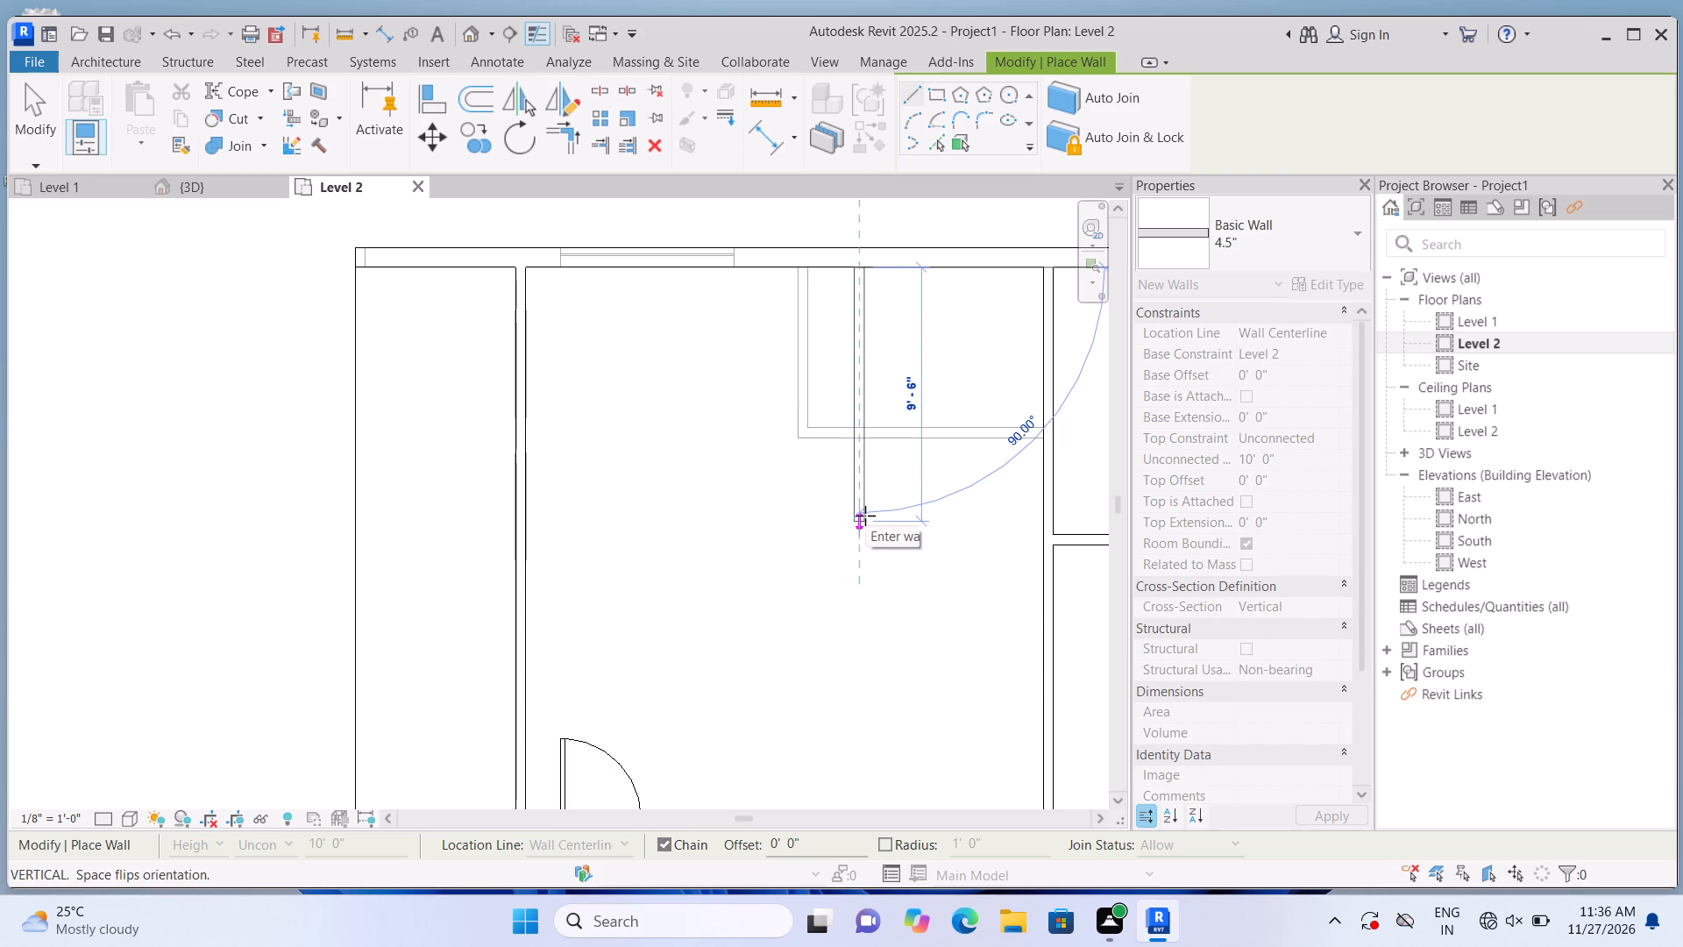
scroll(865, 516, "down", 4)
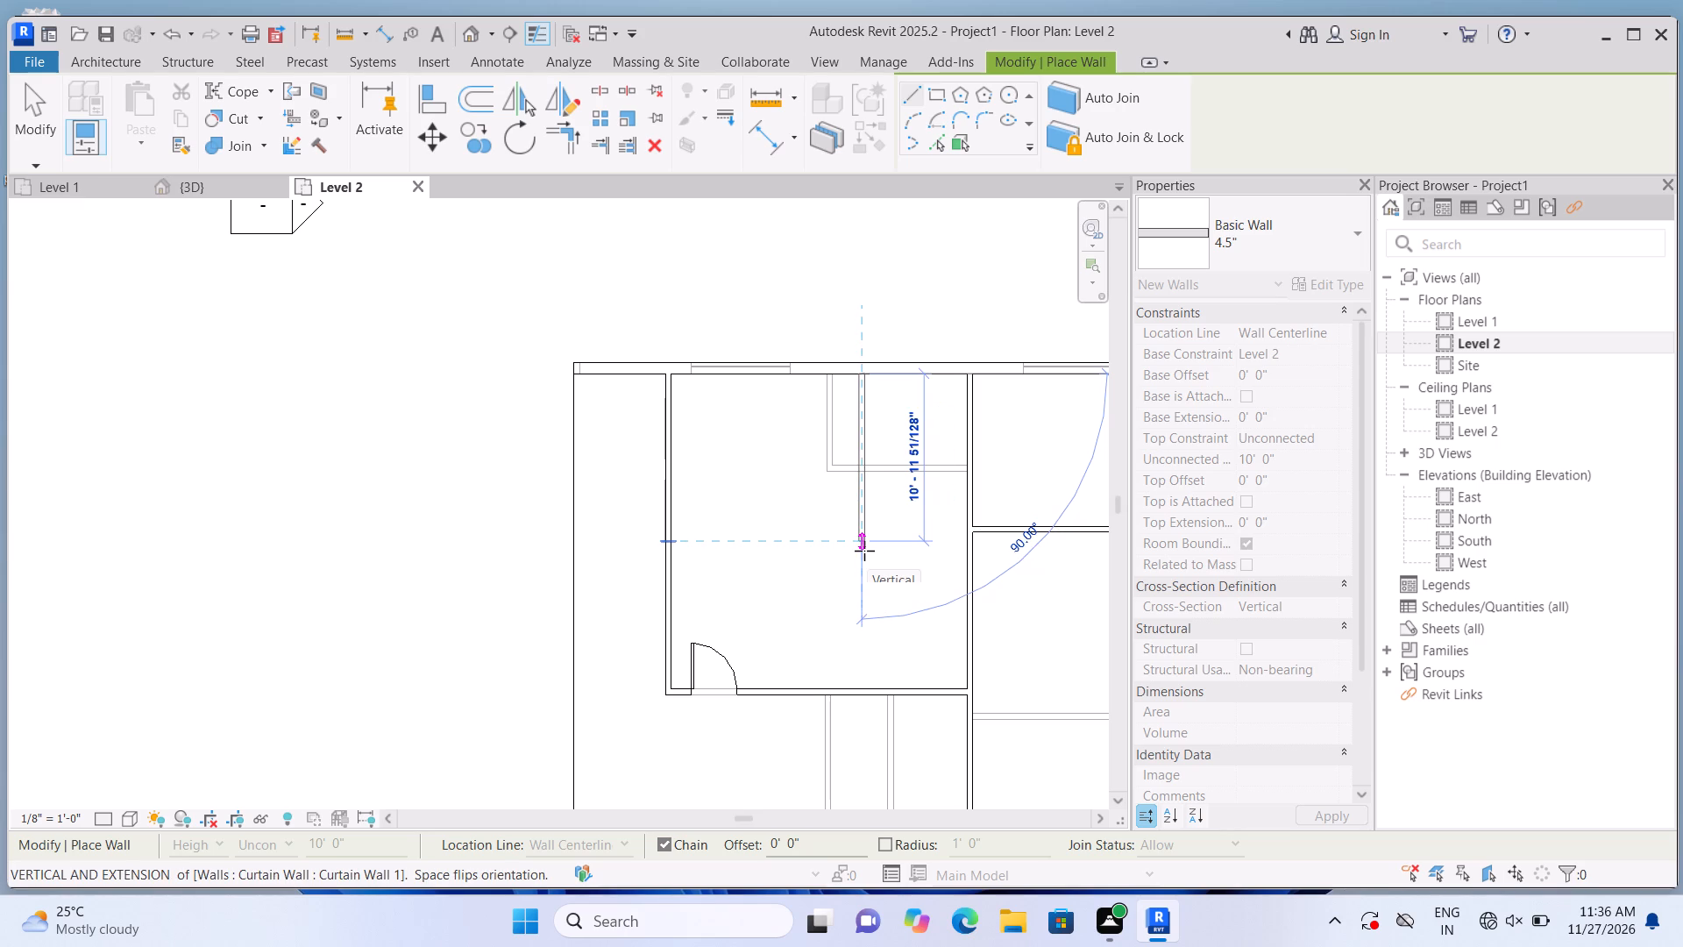
type("12'")
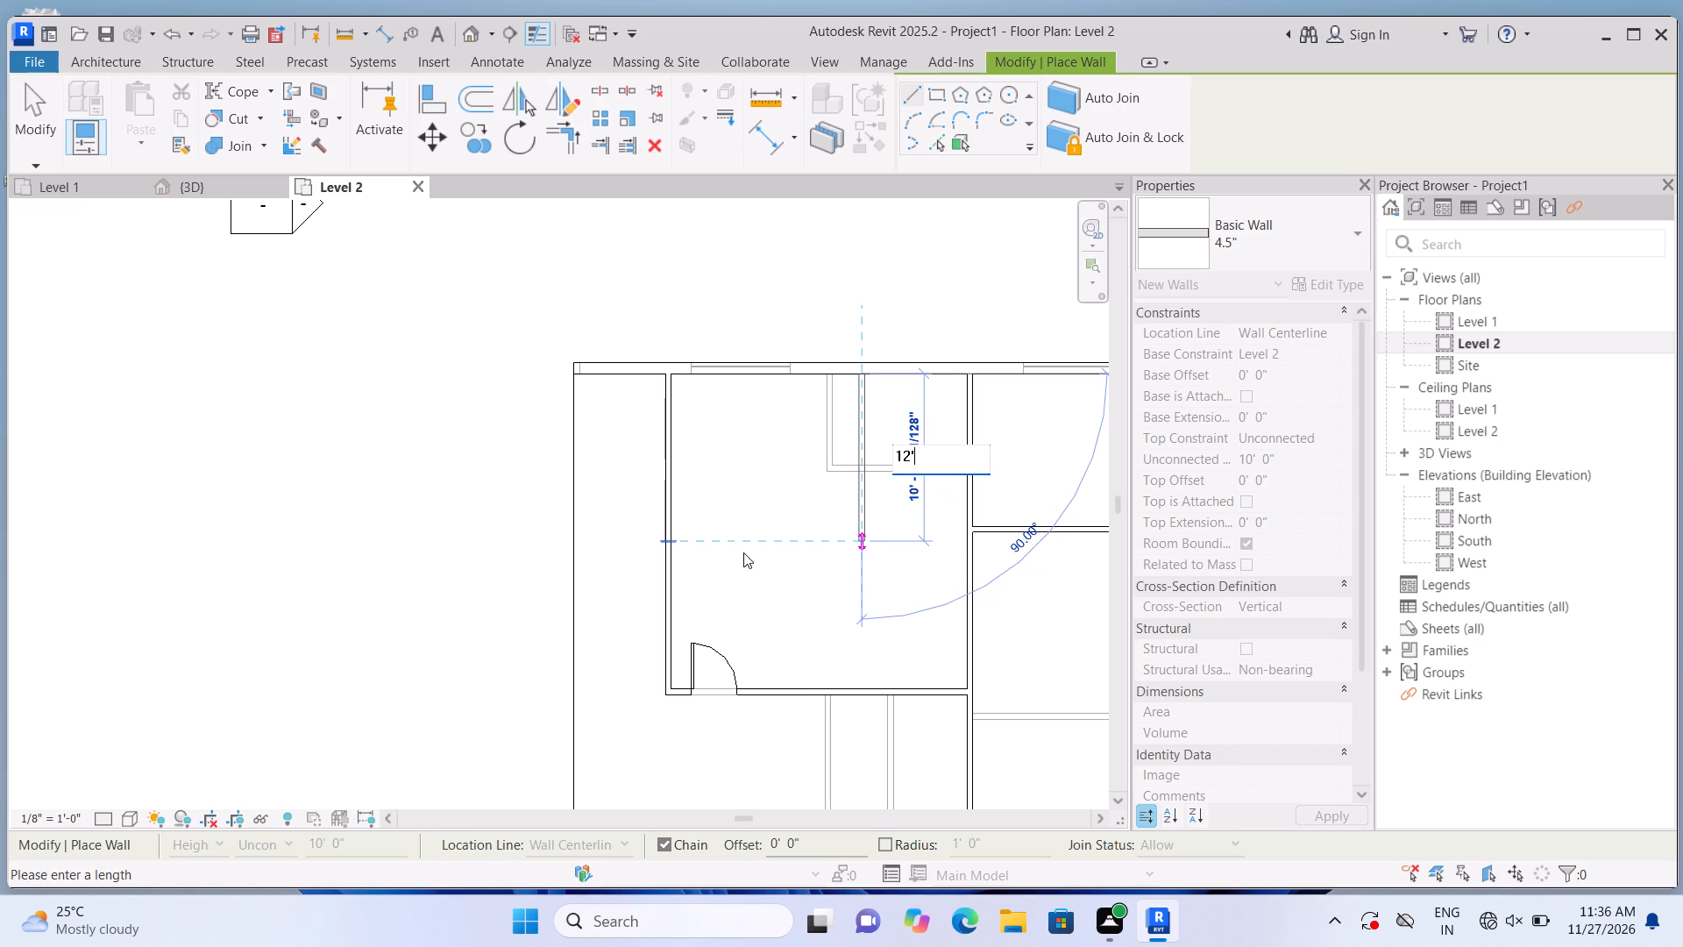
key("Return")
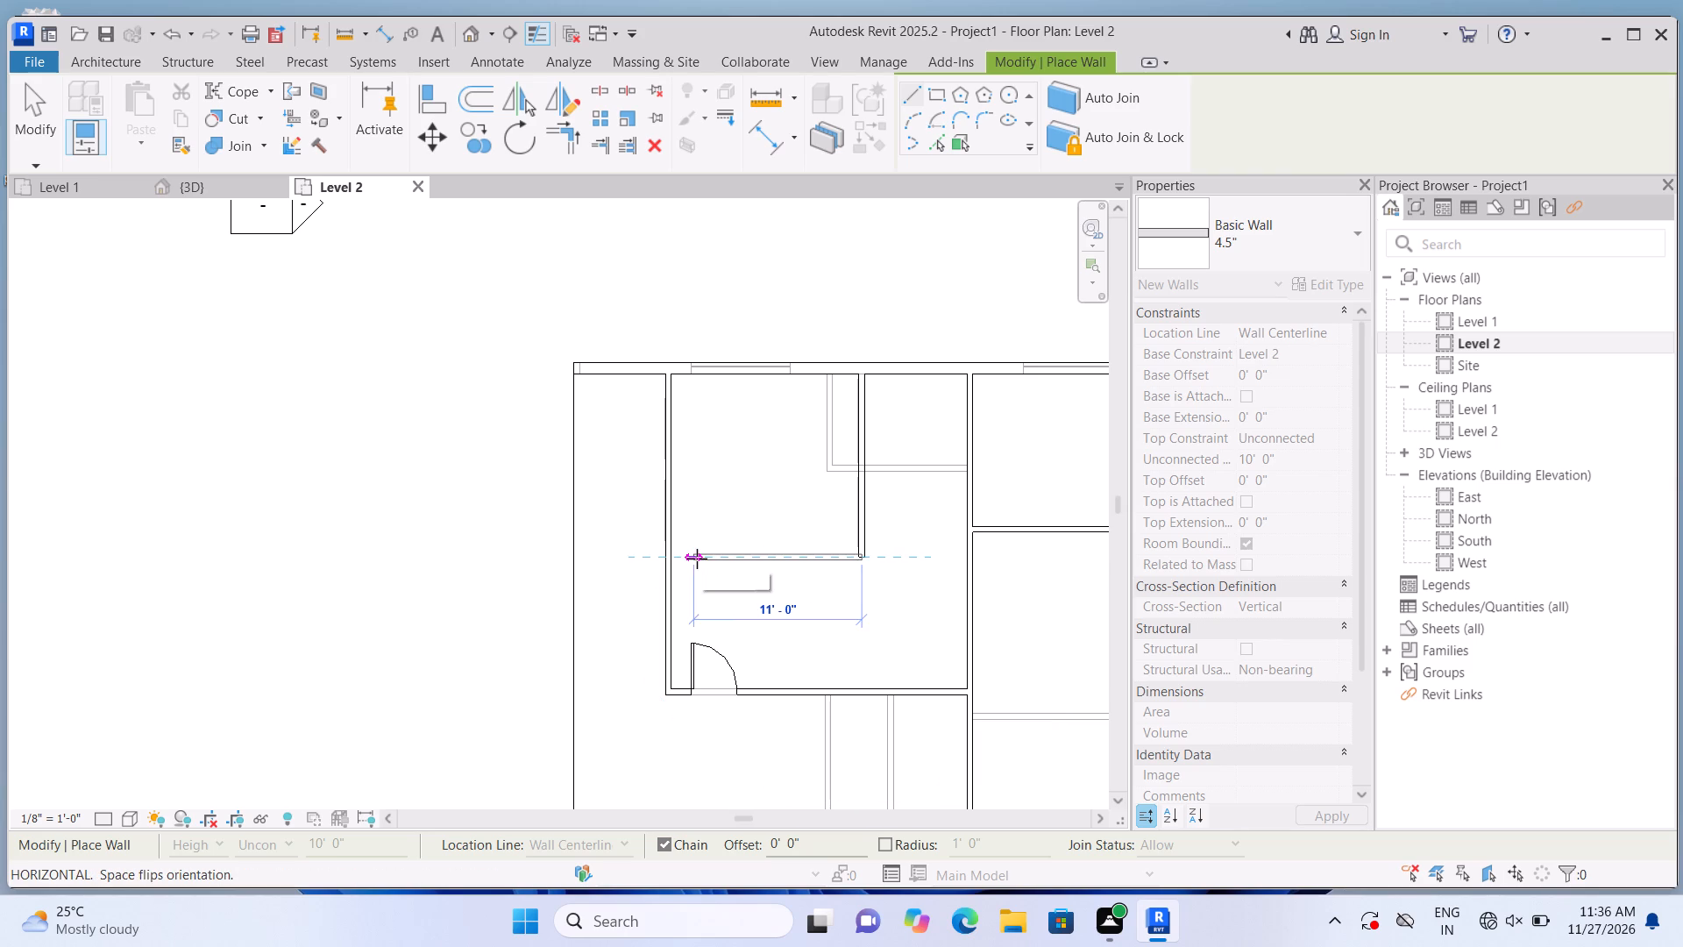
scroll(697, 559, "up", 4)
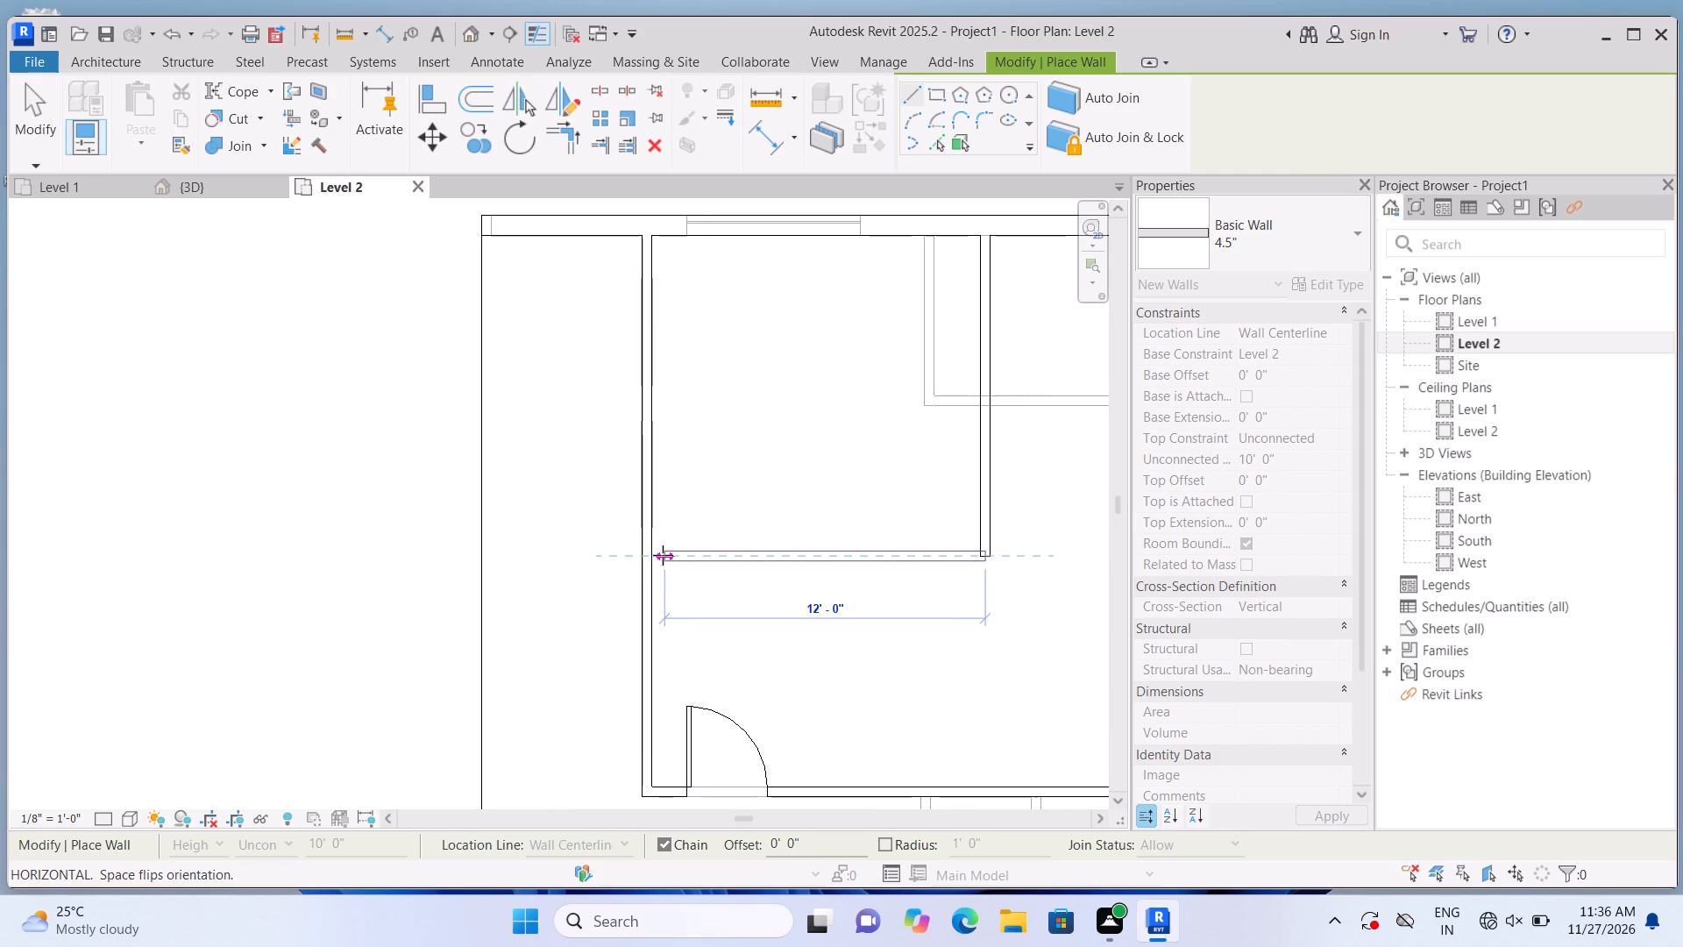
left_click(653, 552)
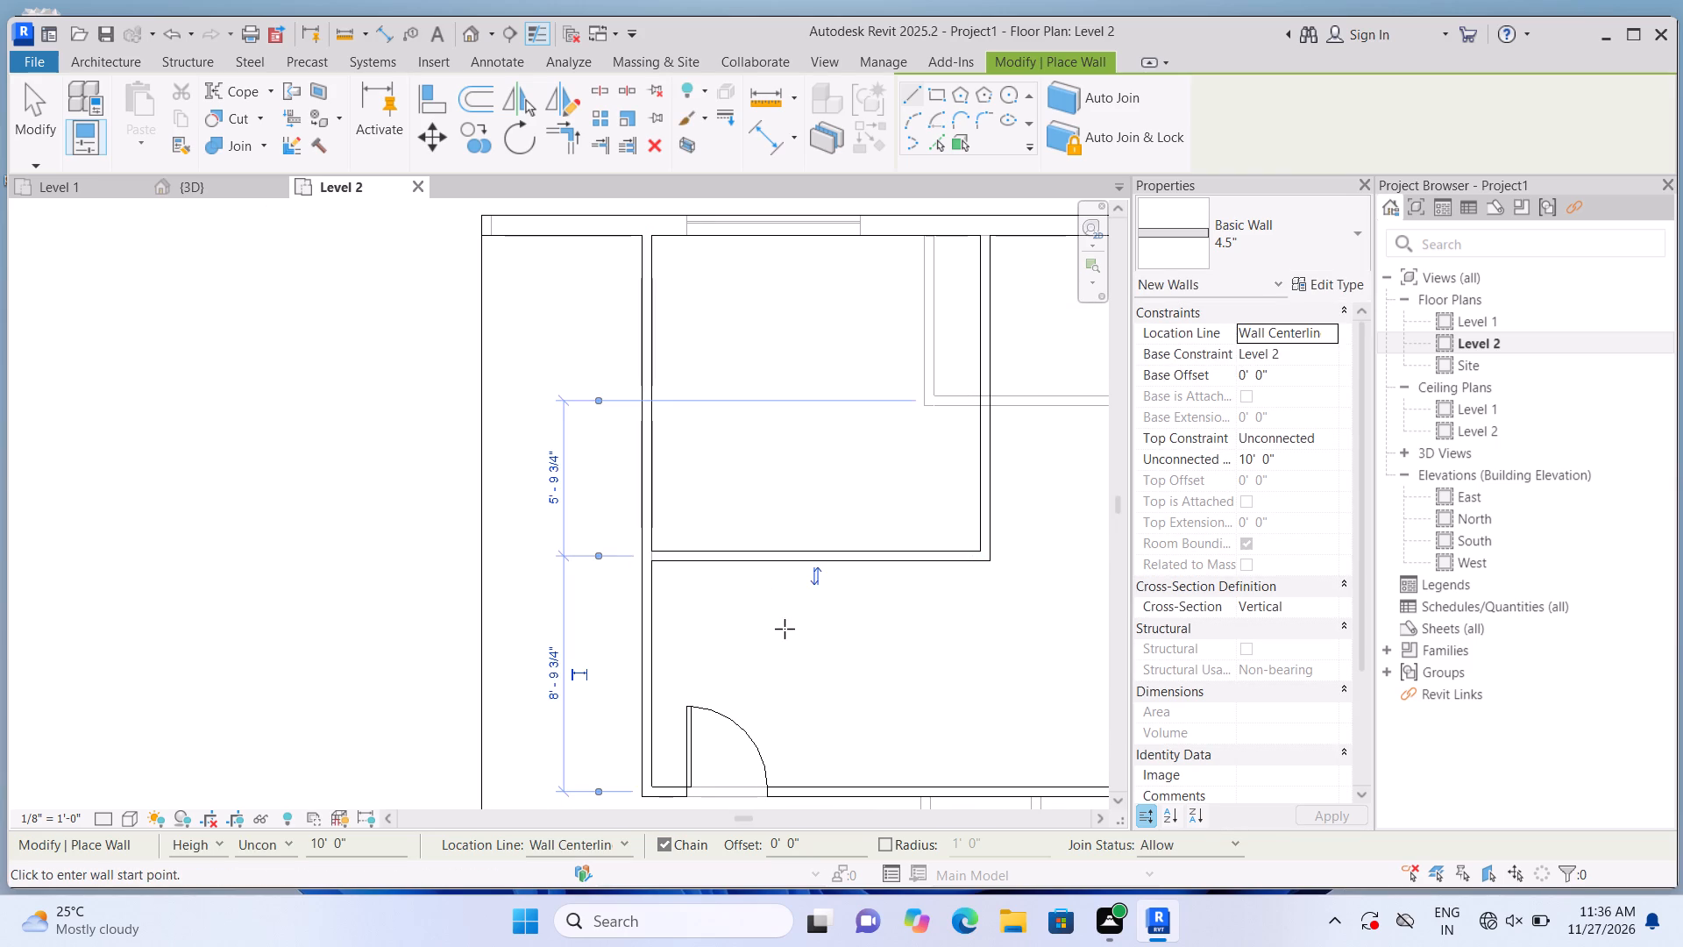
scroll(786, 636, "up", 2)
scroll(786, 636, "down", 7)
scroll(850, 714, "up", 1)
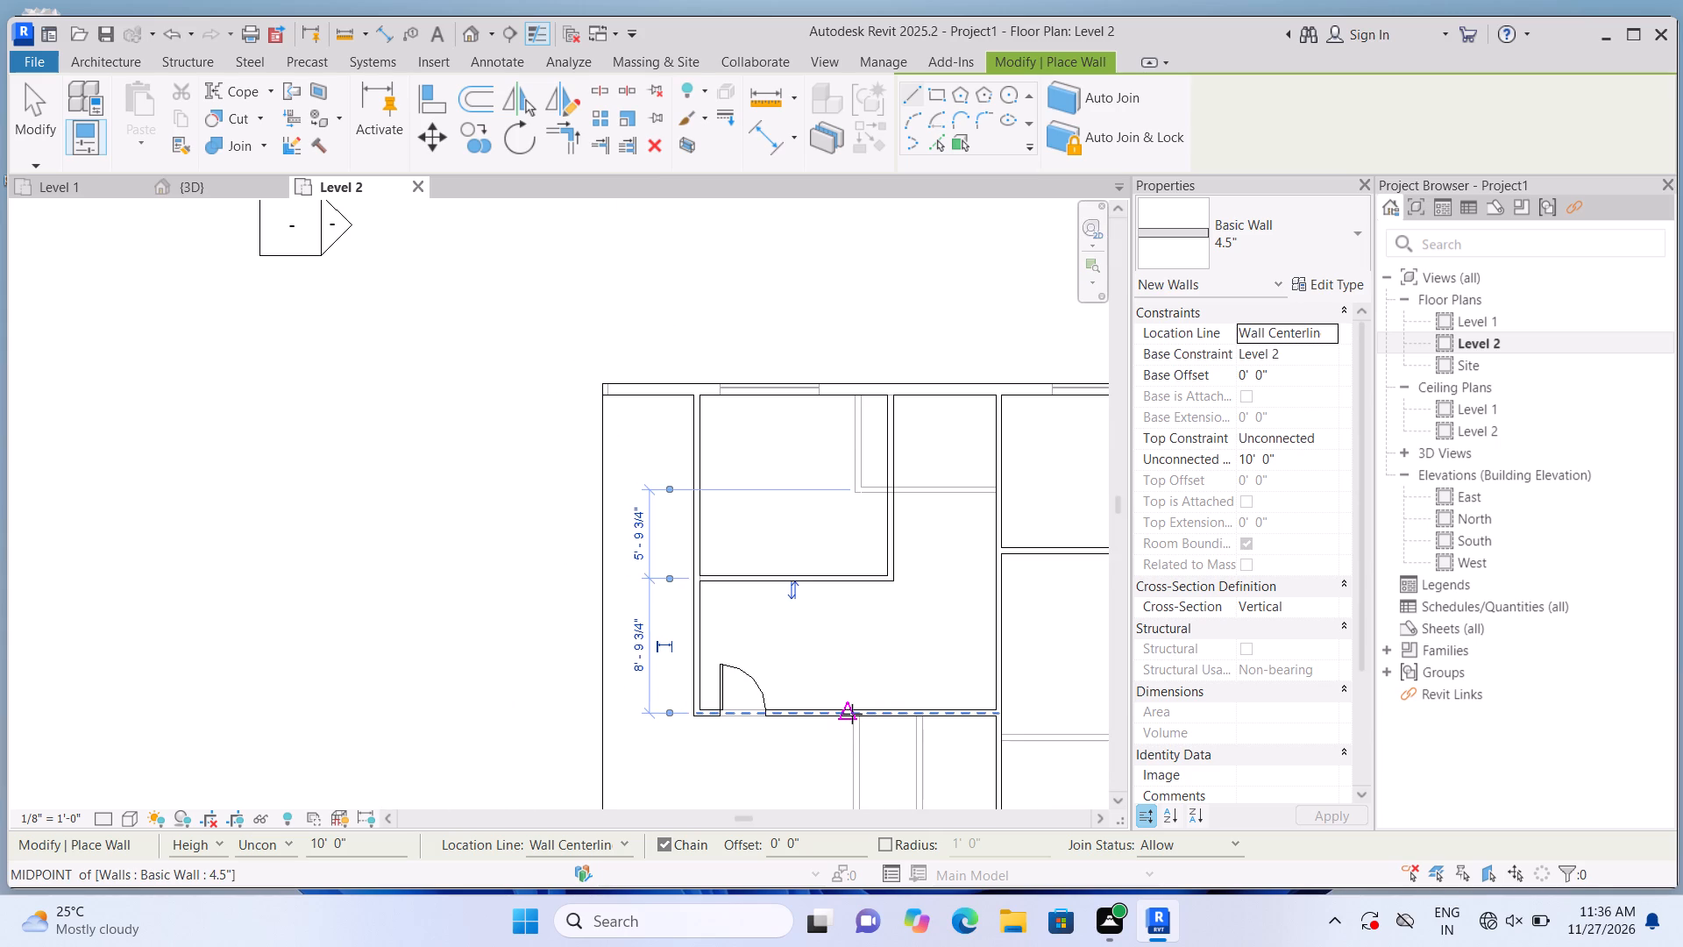
key("Escape")
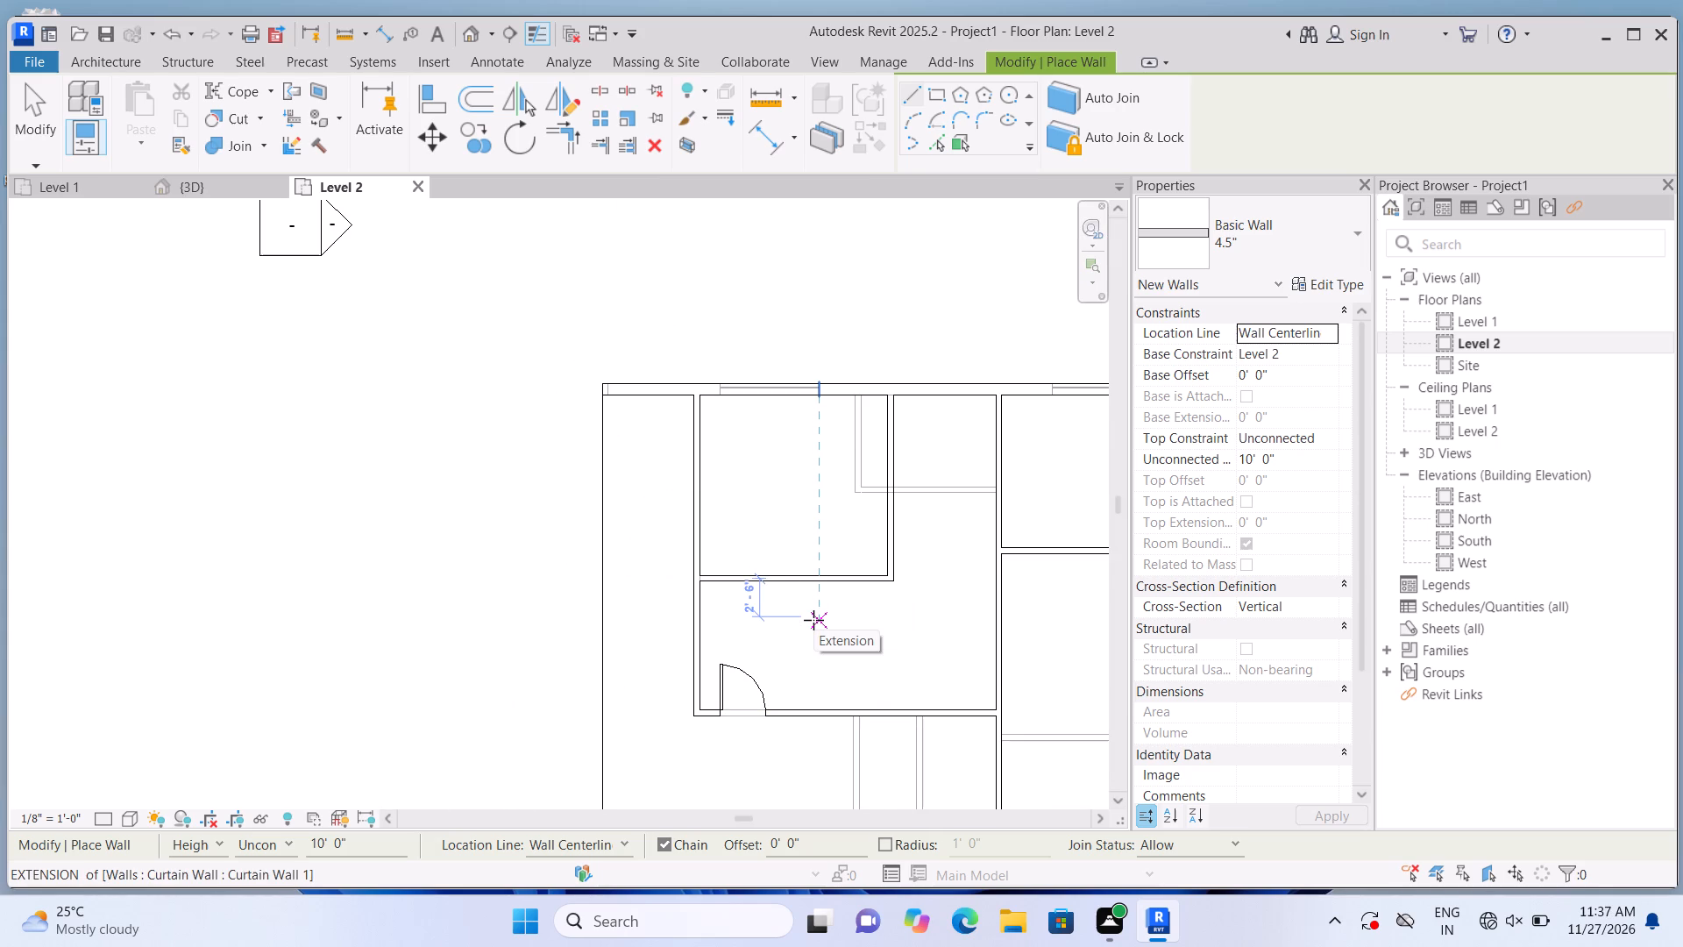
Delete the horizontal Level 2 partition containing the door, below the new upper-left room.
scroll(813, 620, "down", 7)
scroll(820, 712, "up", 3)
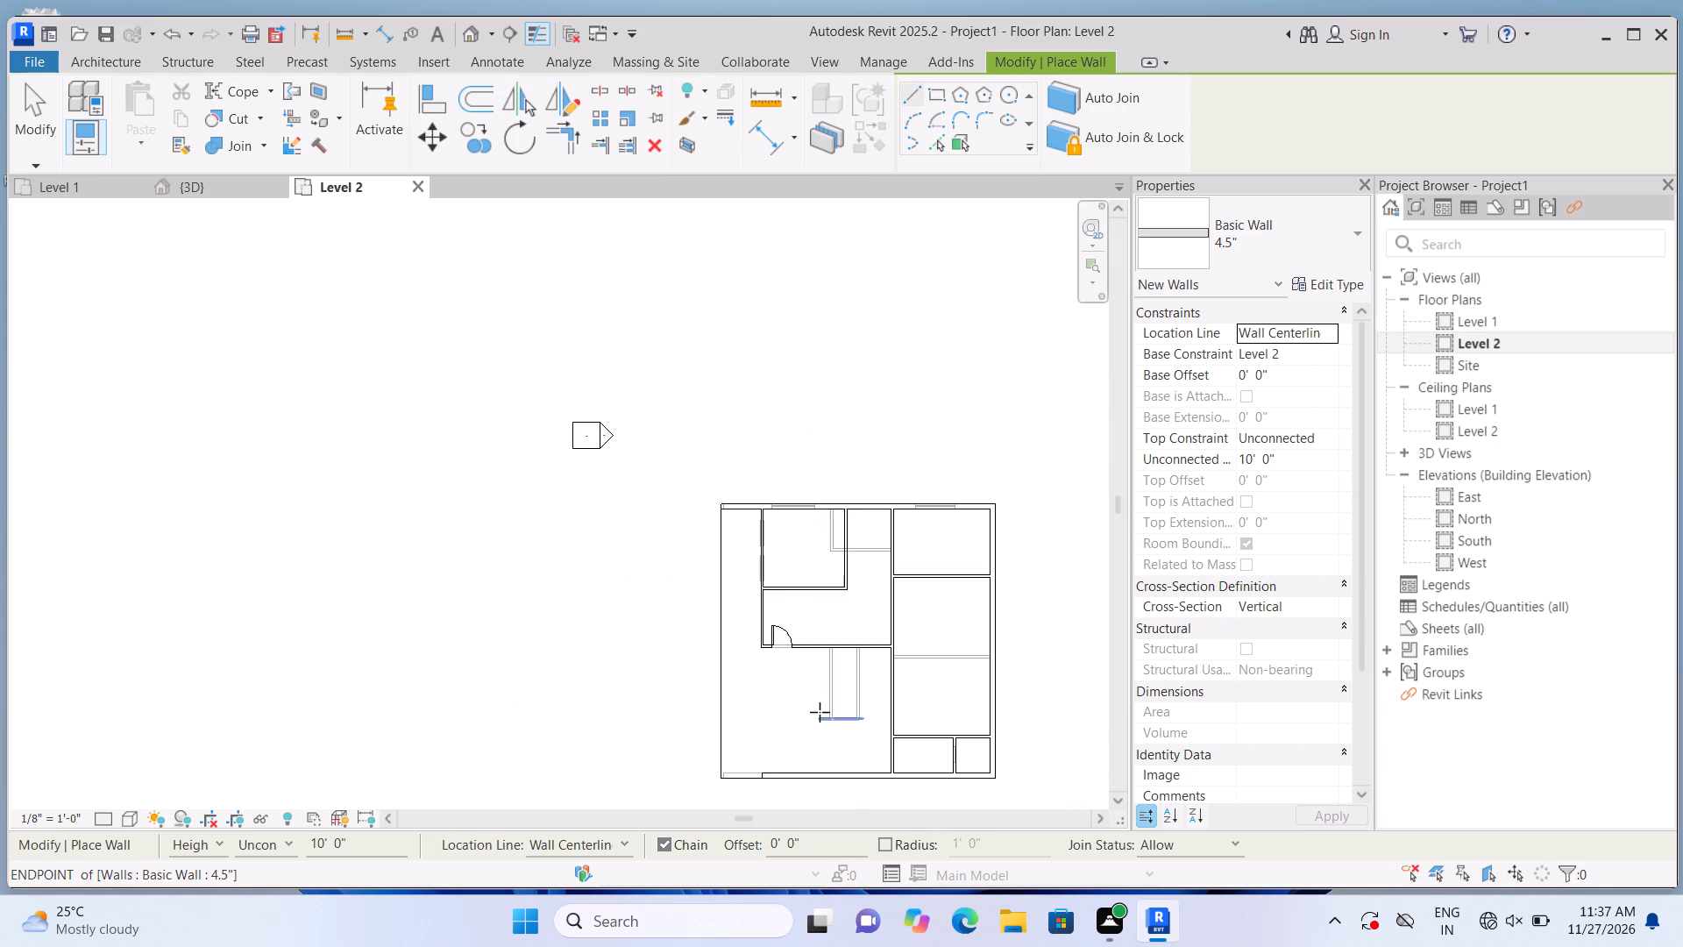
scroll(763, 708, "up", 1)
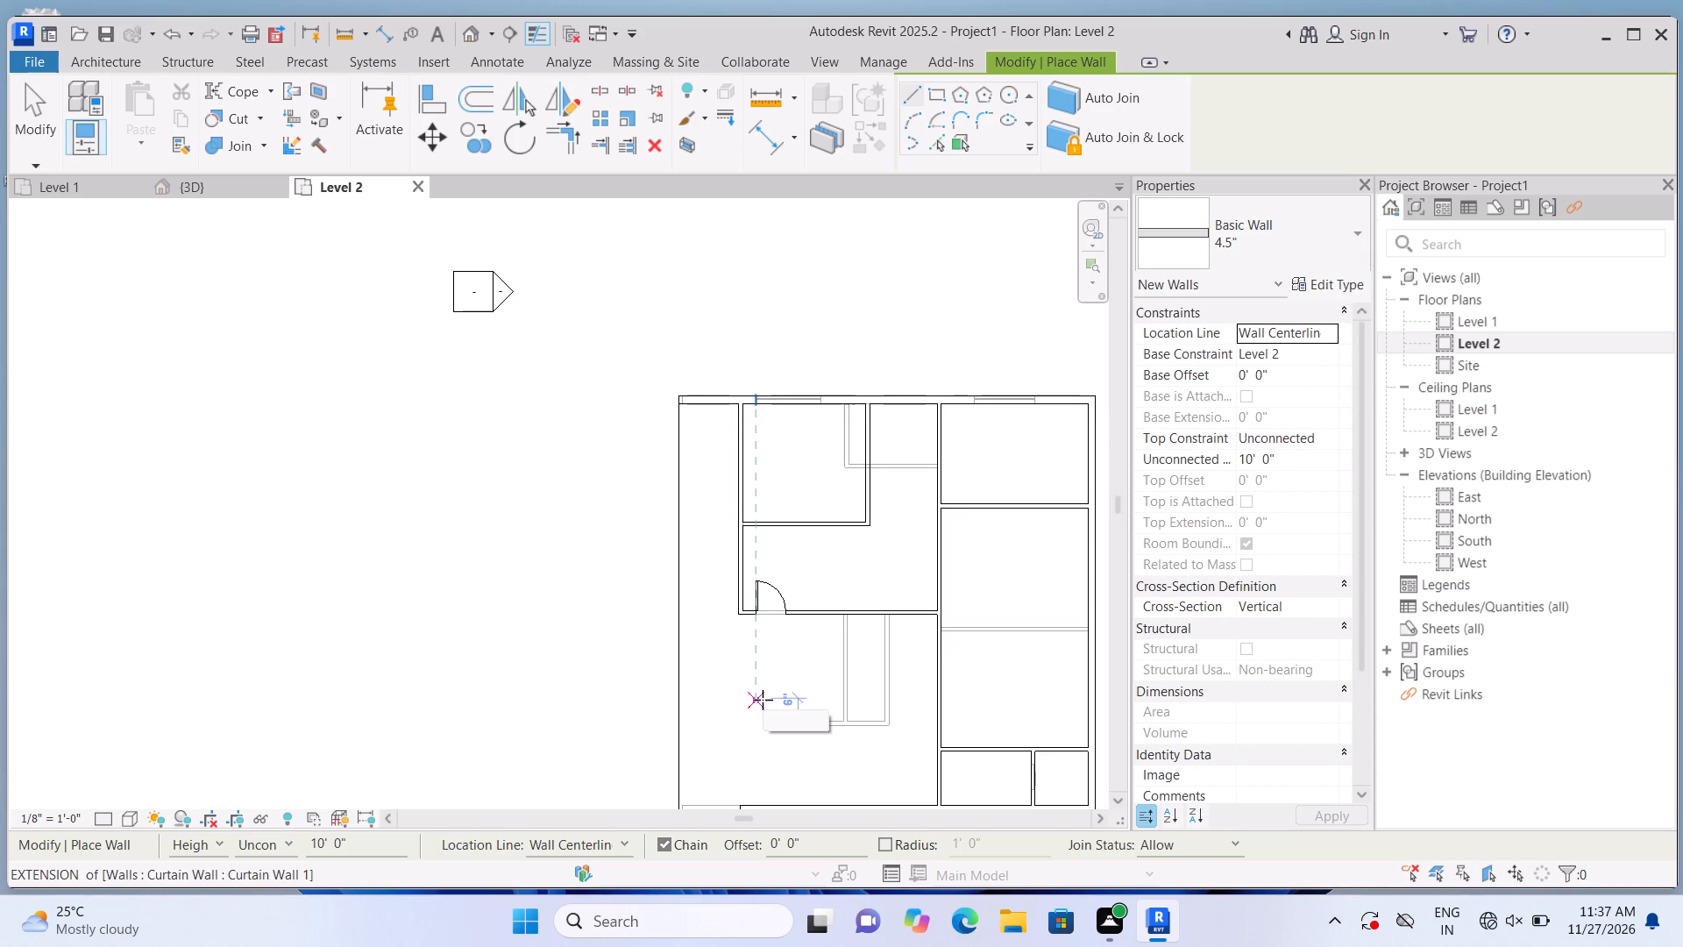
scroll(765, 684, "down", 2)
middle_click_drag(762, 691, 534, 570)
scroll(537, 573, "up", 4)
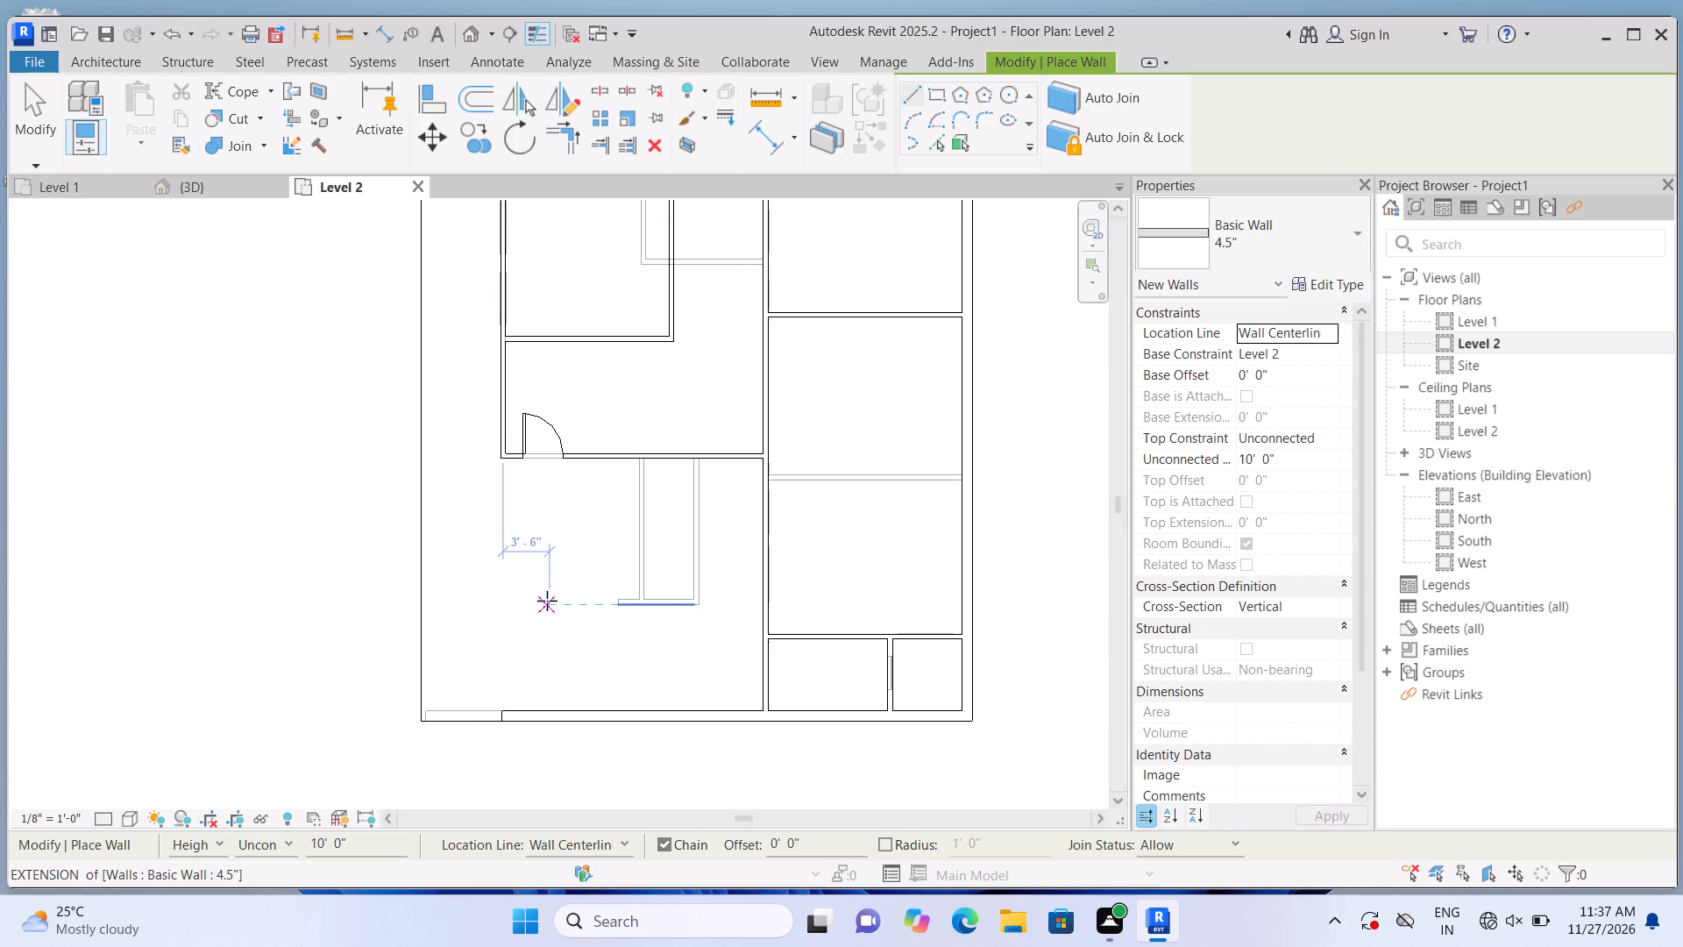
middle_click_drag(530, 587, 589, 658)
middle_click_drag(586, 678, 586, 725)
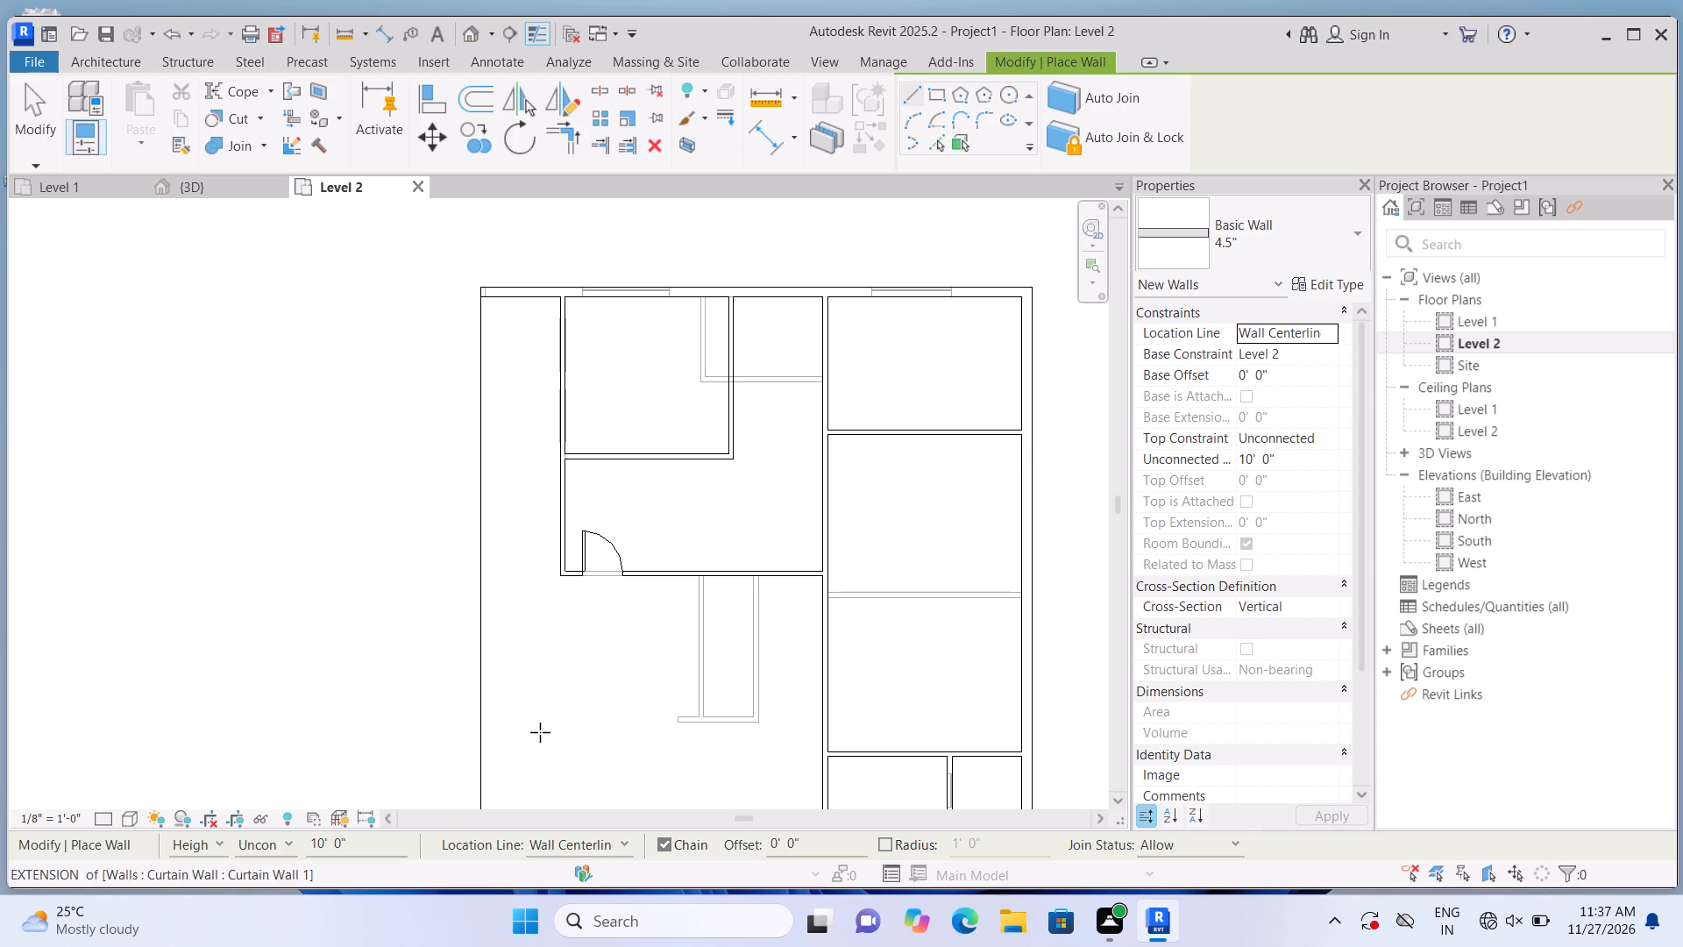
key("Escape")
scroll(623, 567, "down", 3)
scroll(652, 584, "up", 4)
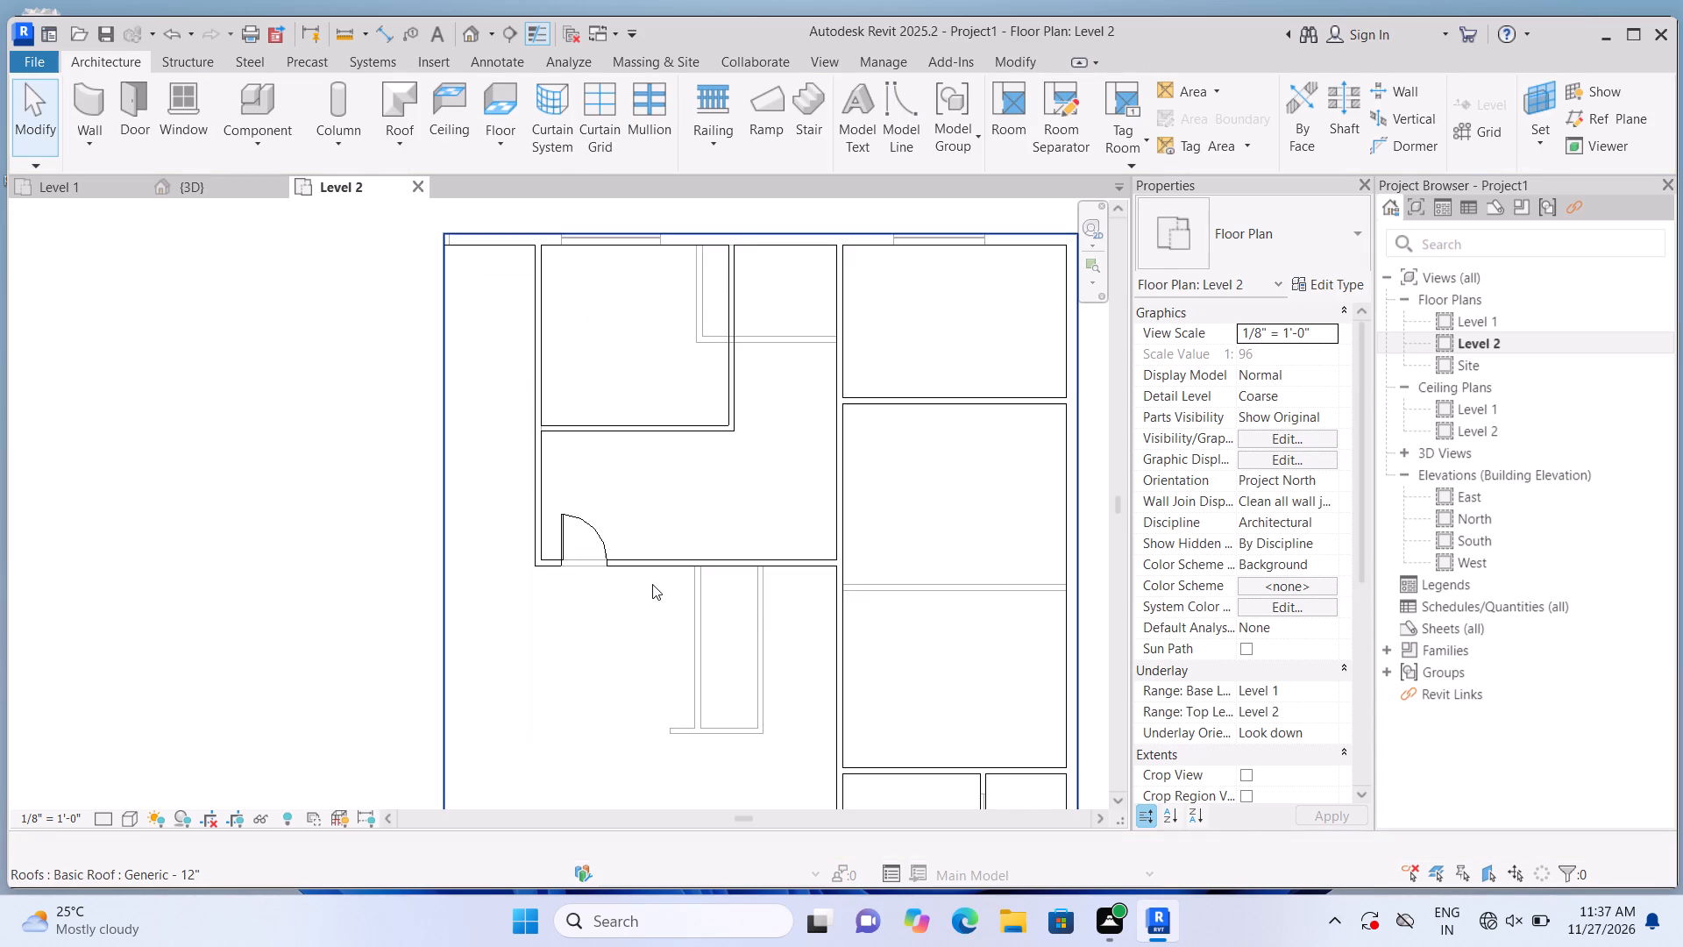
left_click(657, 559)
key("Delete")
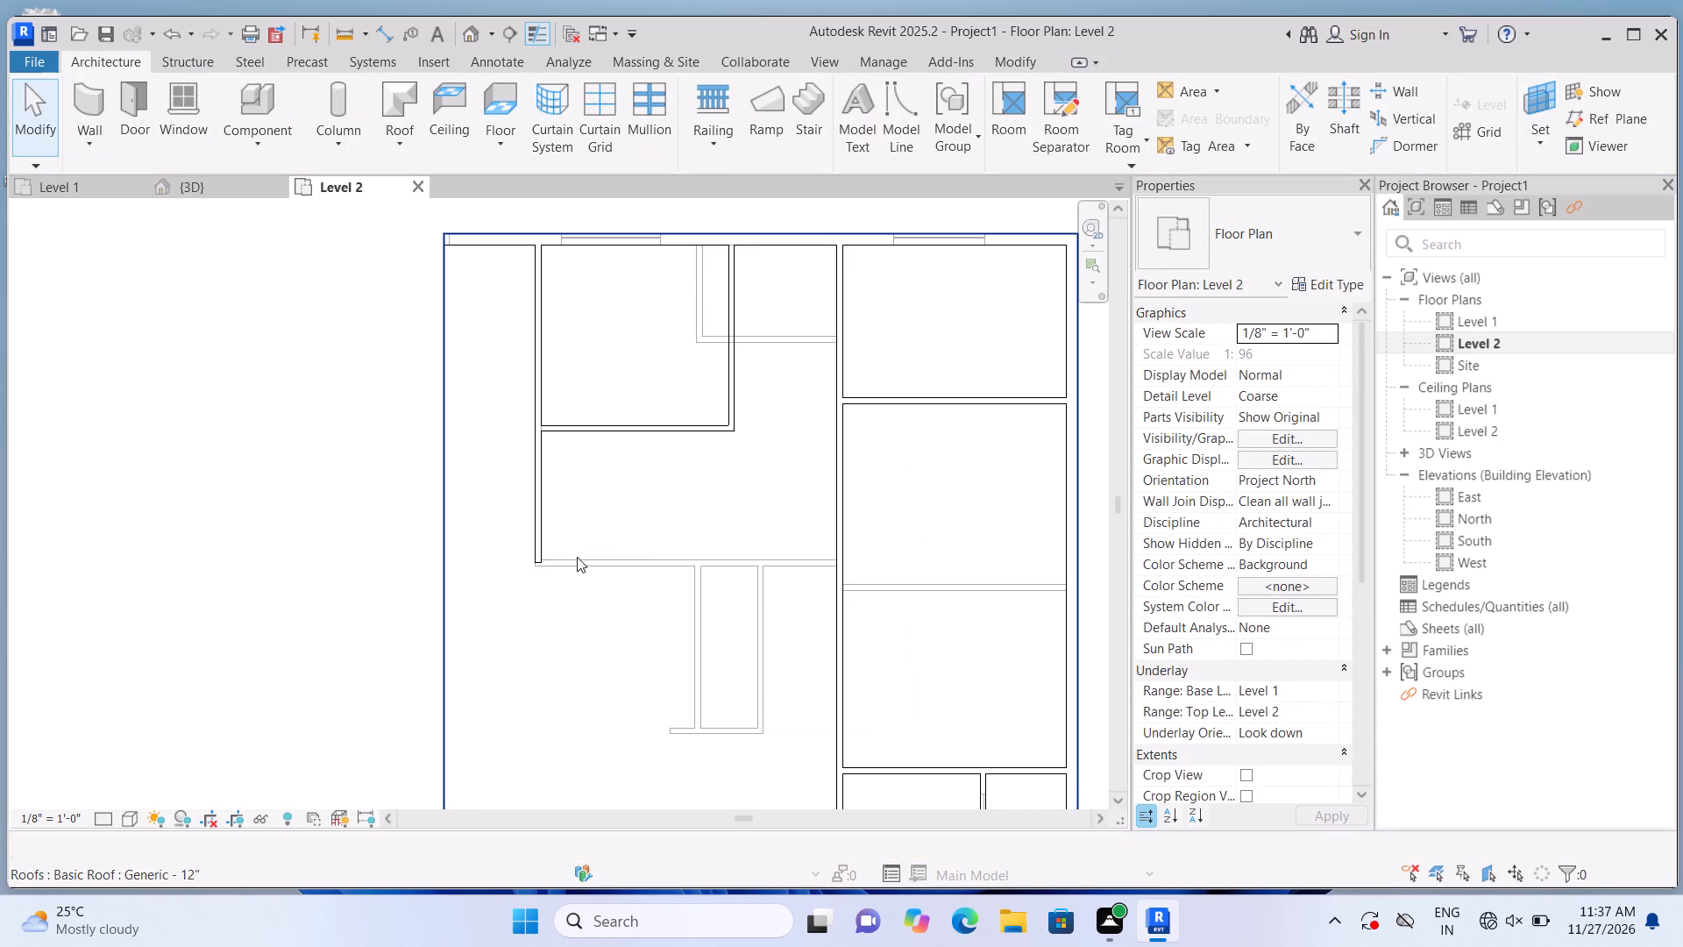
Extend the left partition downward from its lower end with a 4.5" wall about 11 ft long.
scroll(581, 515, "down", 2)
scroll(588, 559, "up", 1)
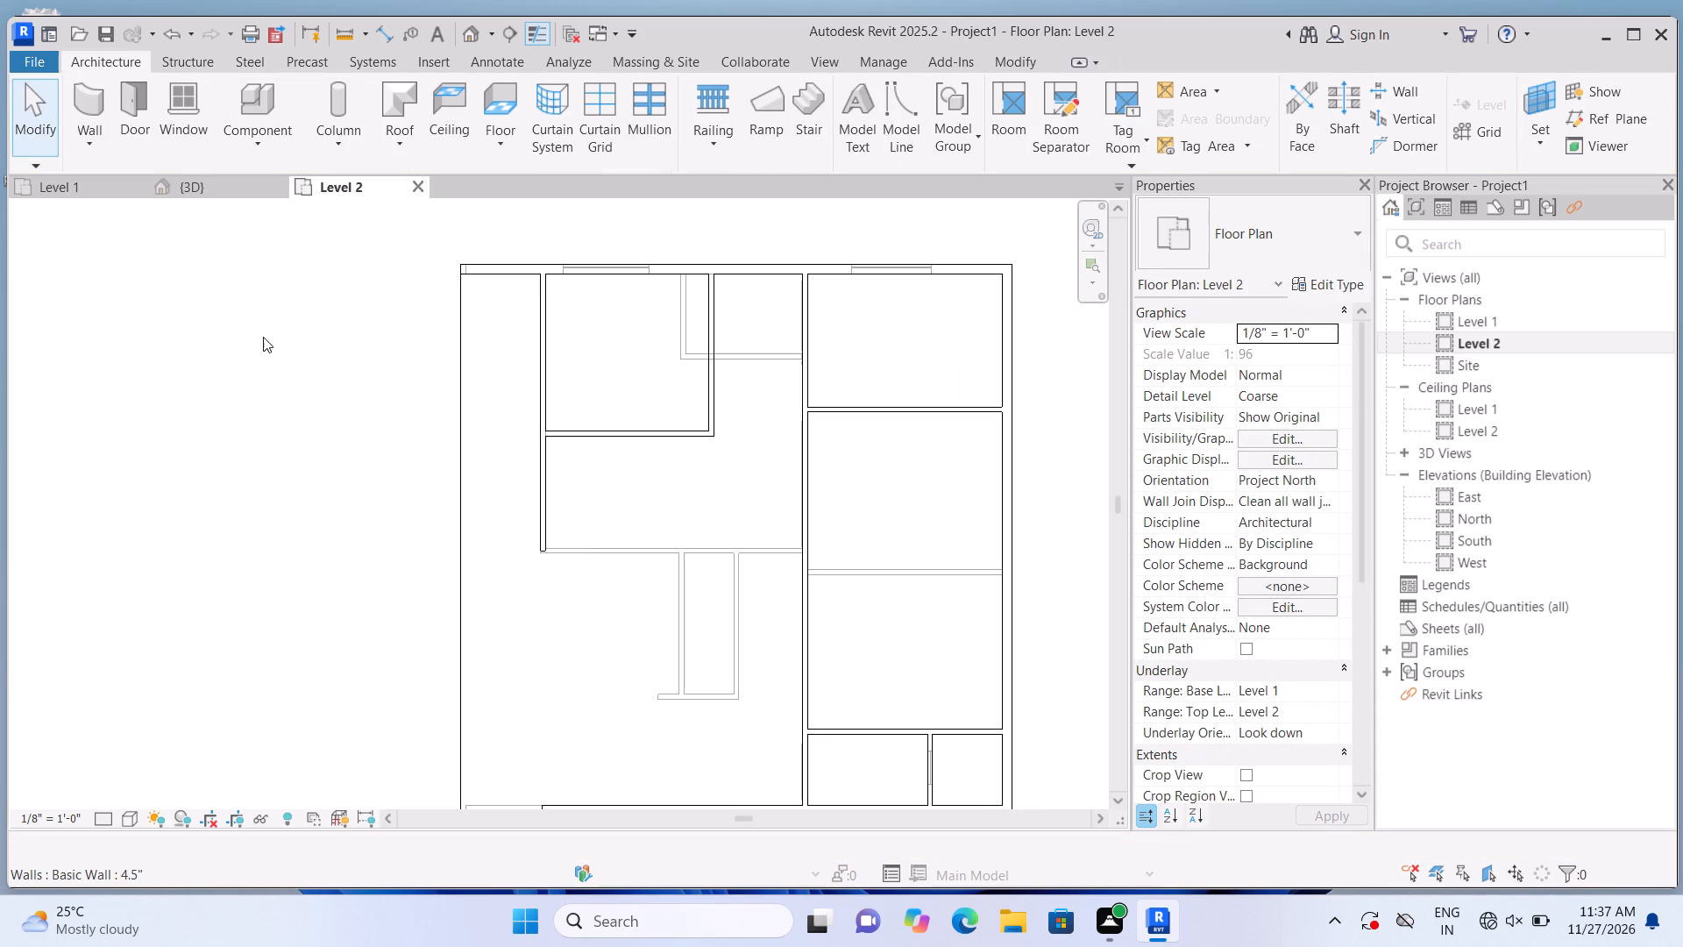
left_click(92, 101)
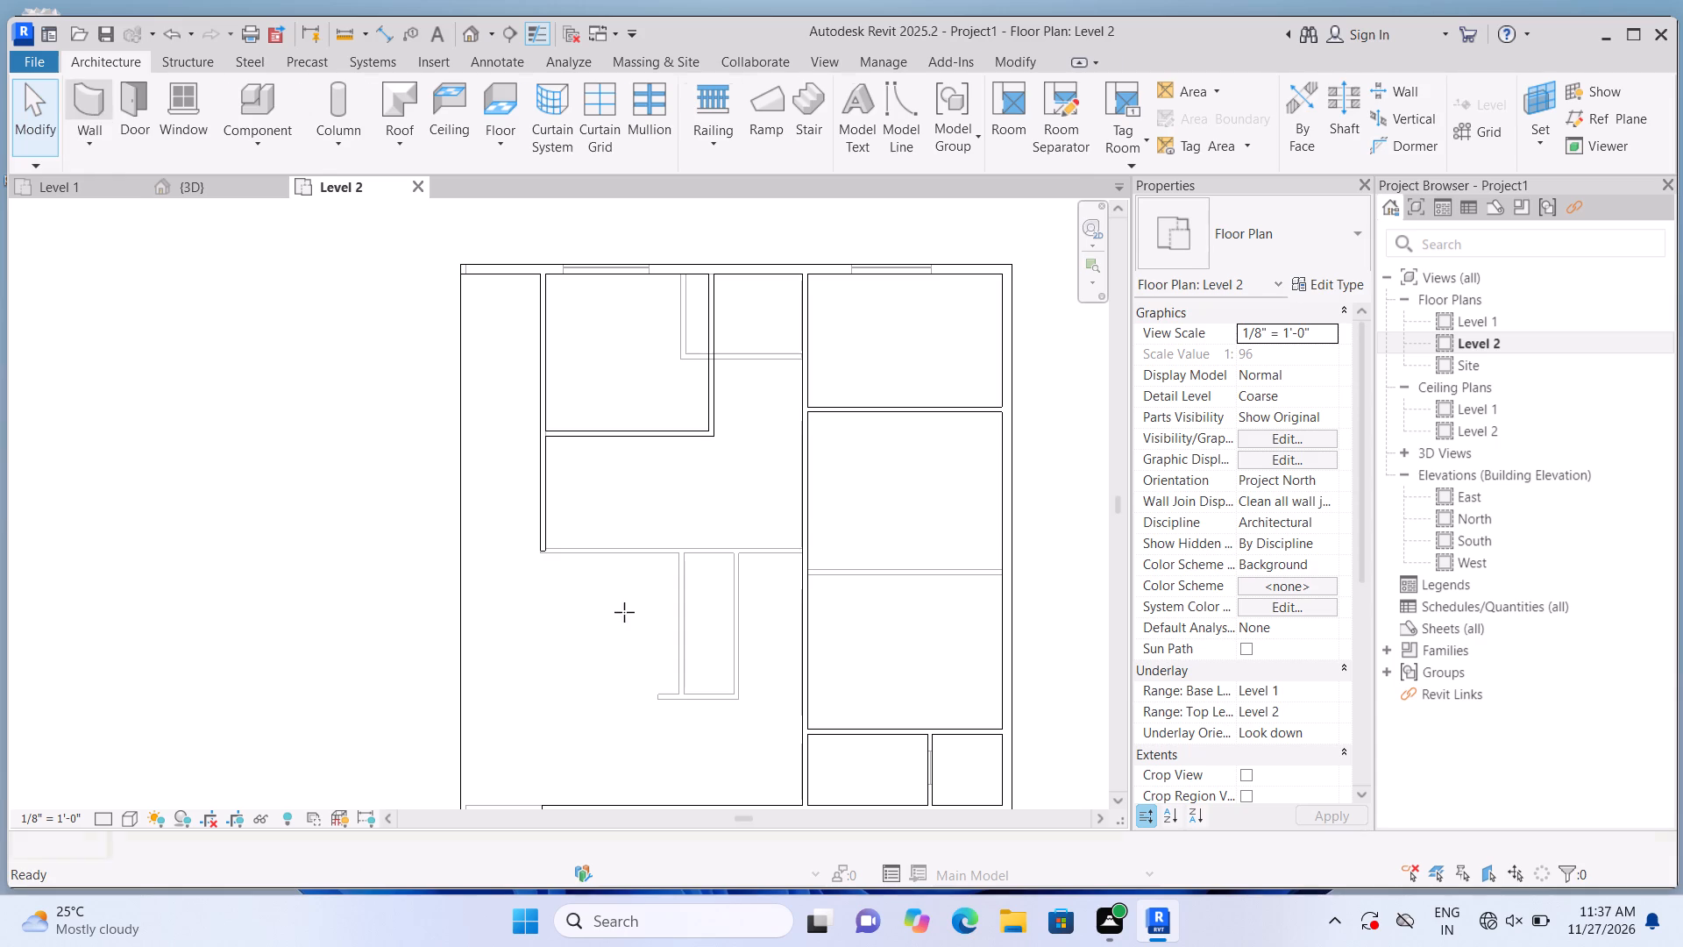
middle_click_drag(636, 605, 651, 559)
scroll(666, 516, "up", 2)
scroll(597, 546, "up", 1)
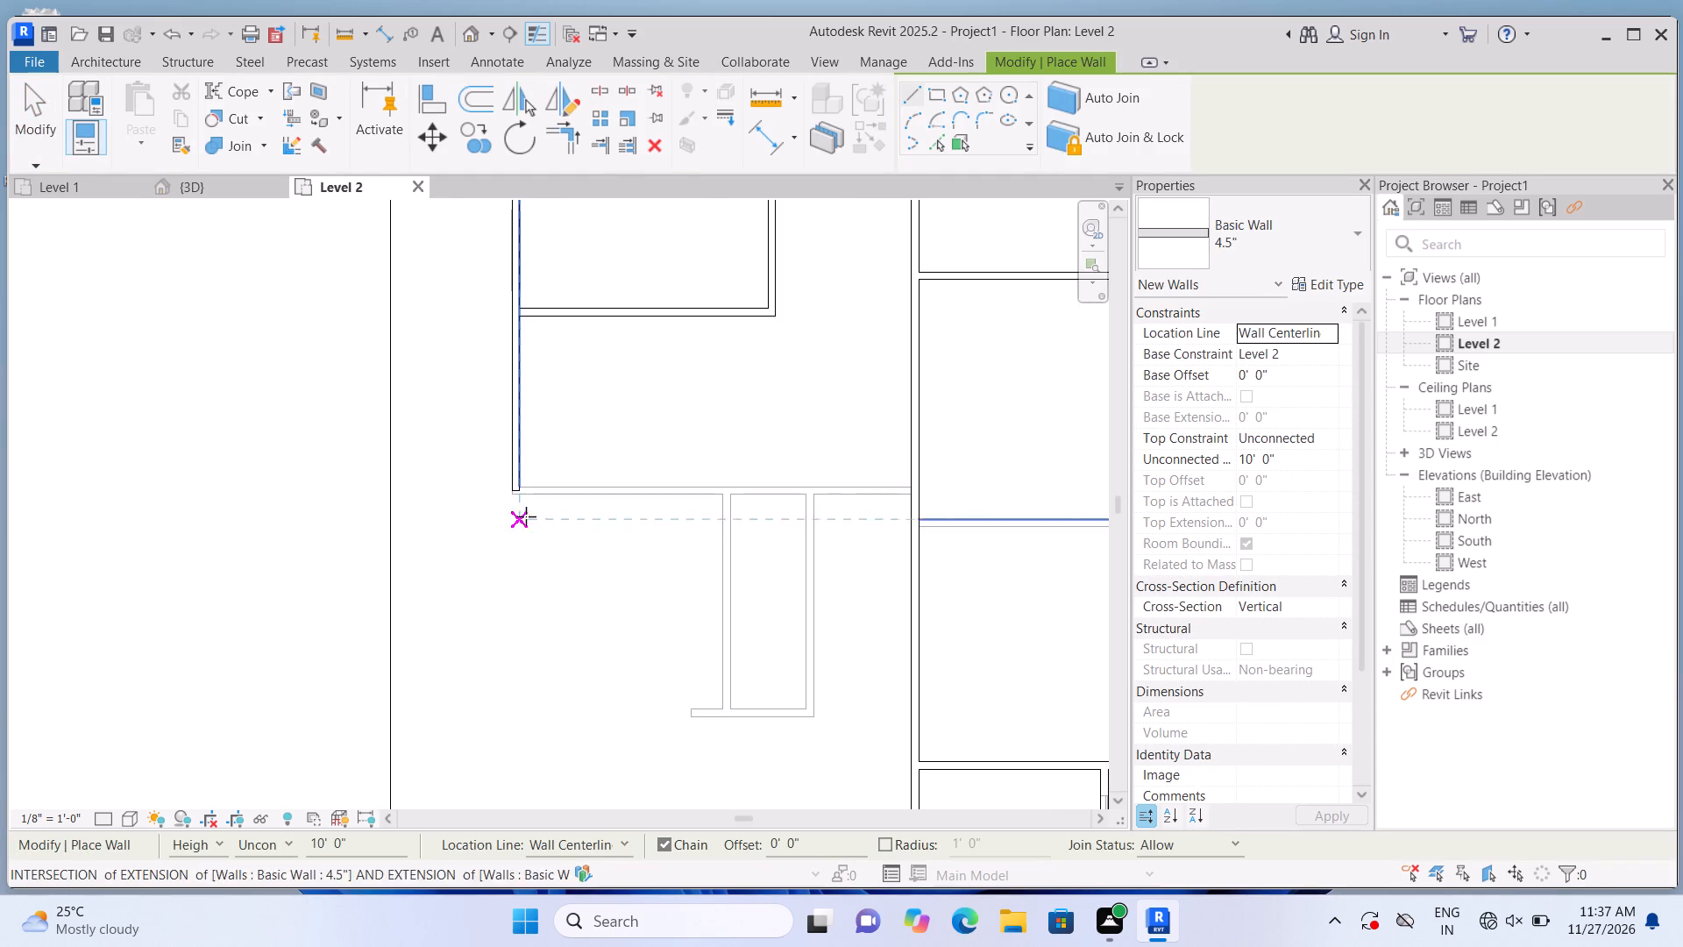
left_click(515, 489)
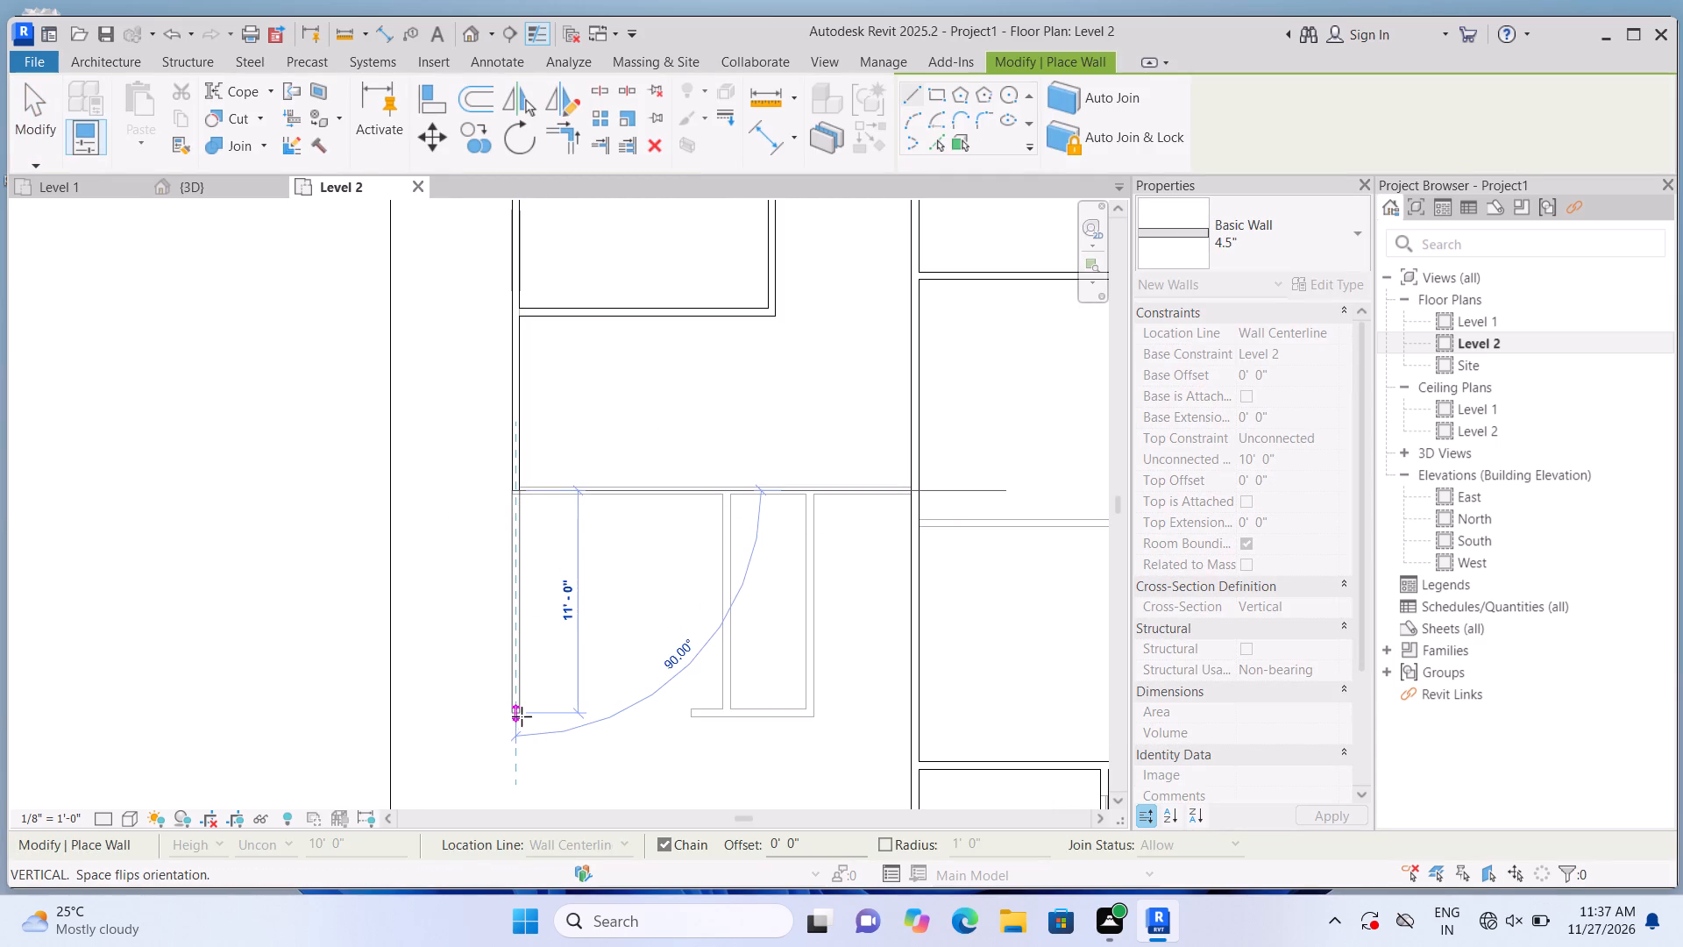
left_click(522, 723)
key("Escape")
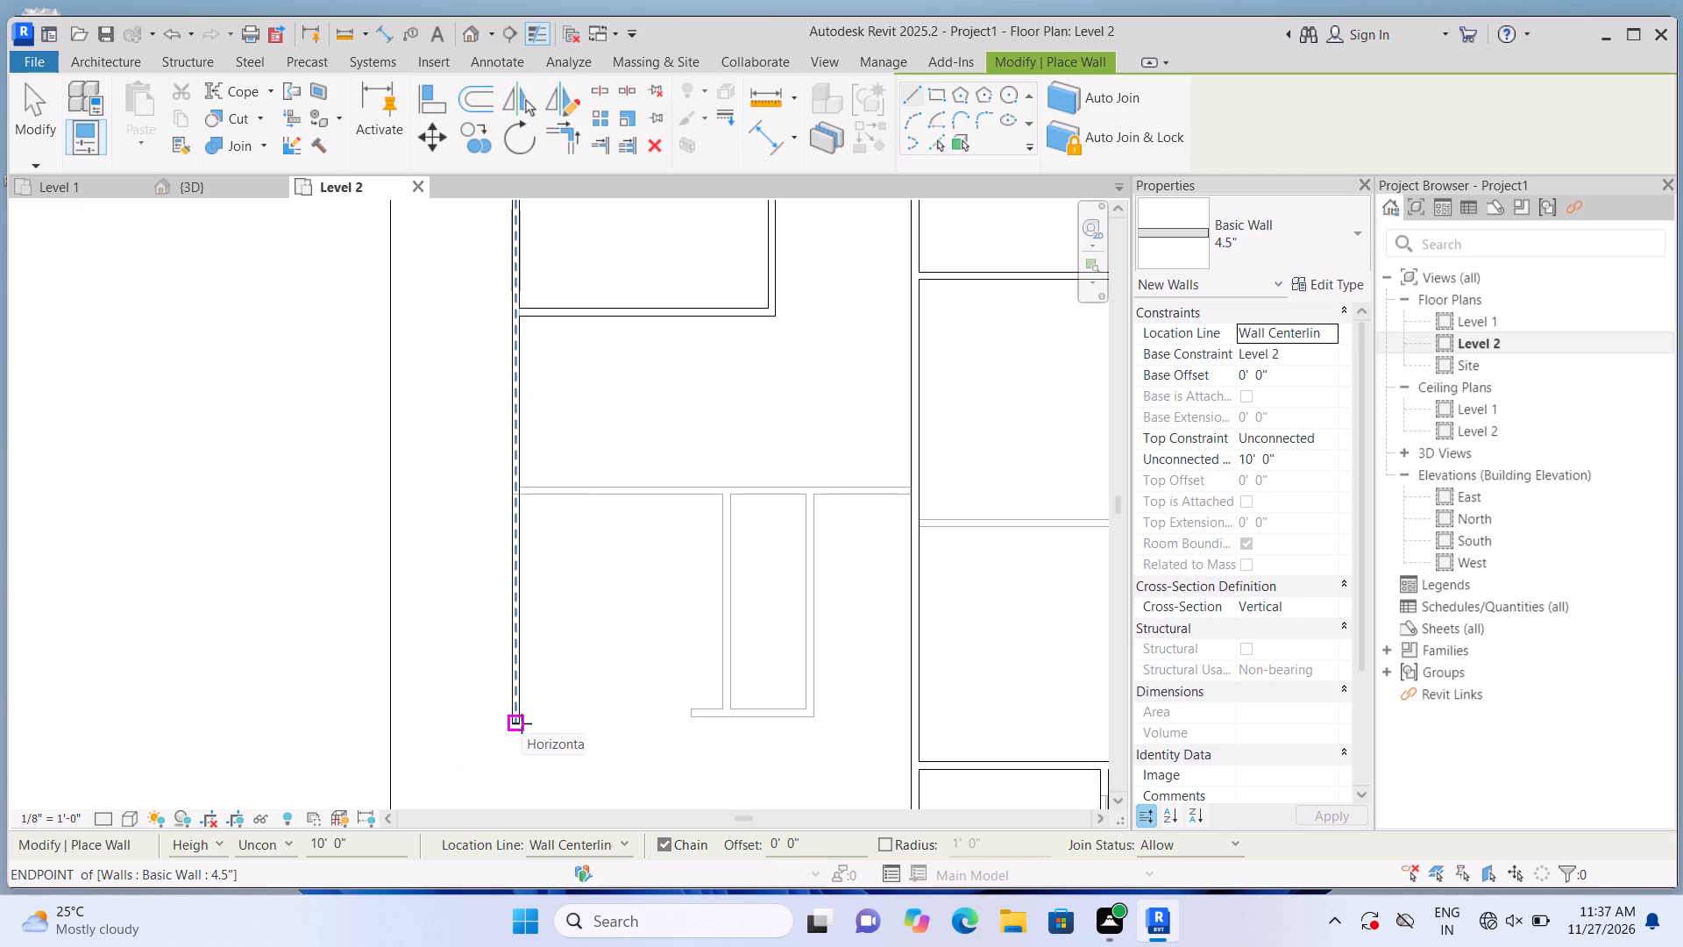
Enclose a small room 5' below the upper-left room with an 8' wall from the left partition and a return wall up to that room.
scroll(520, 506, "down", 2)
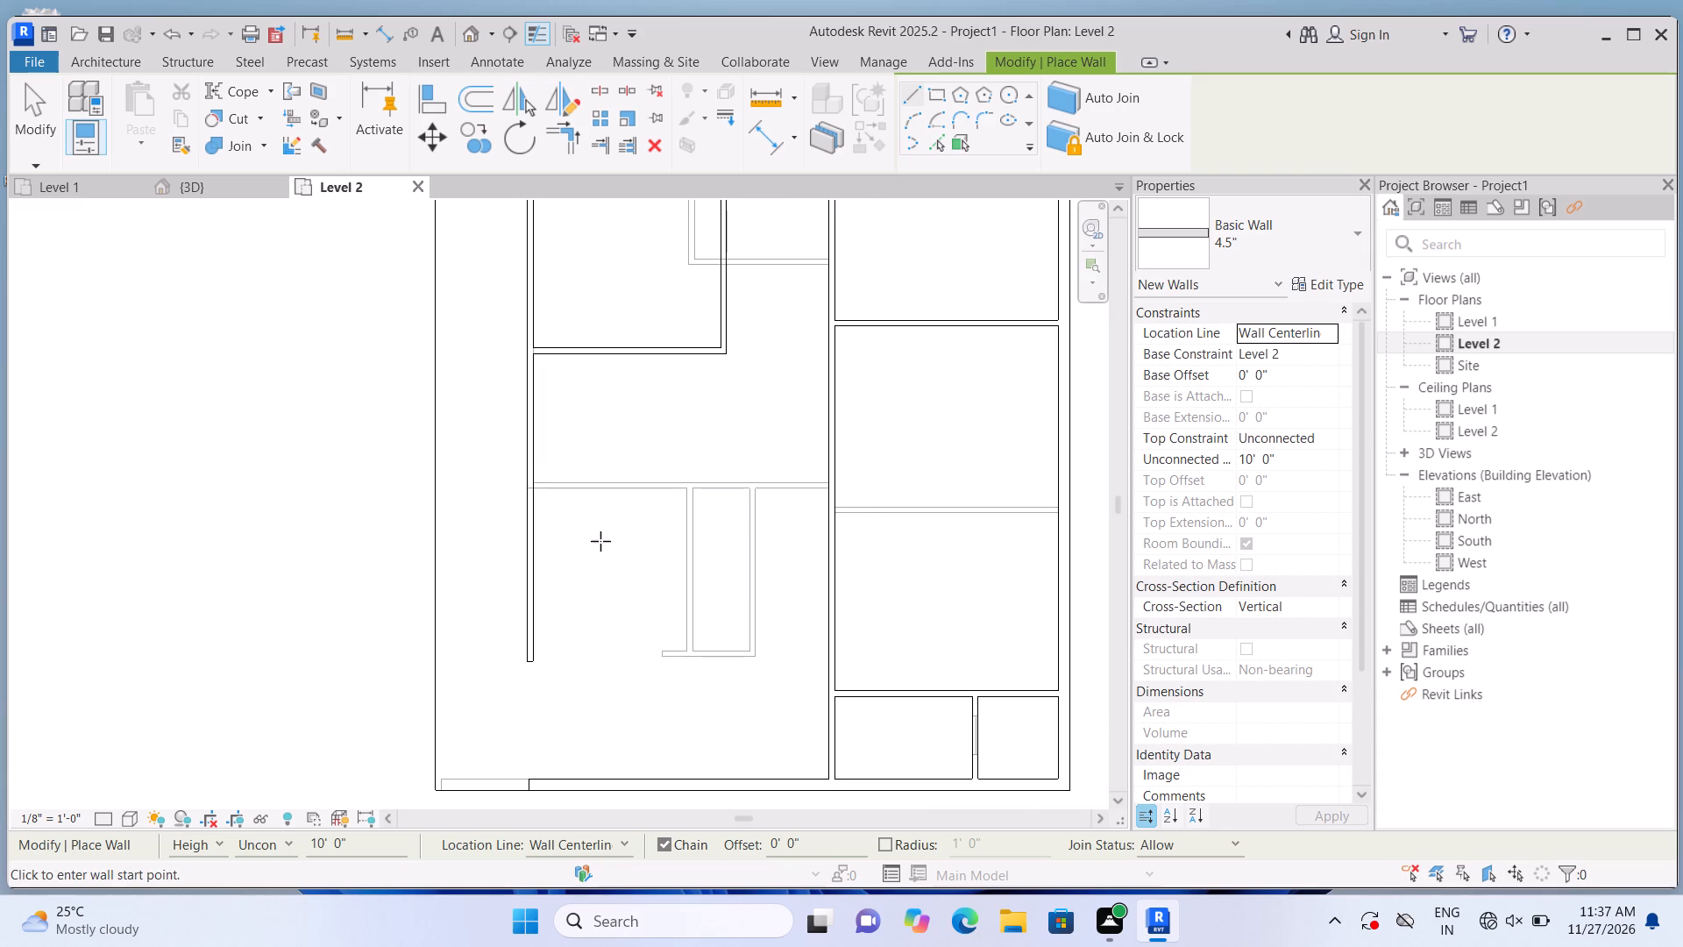
scroll(605, 572, "up", 1)
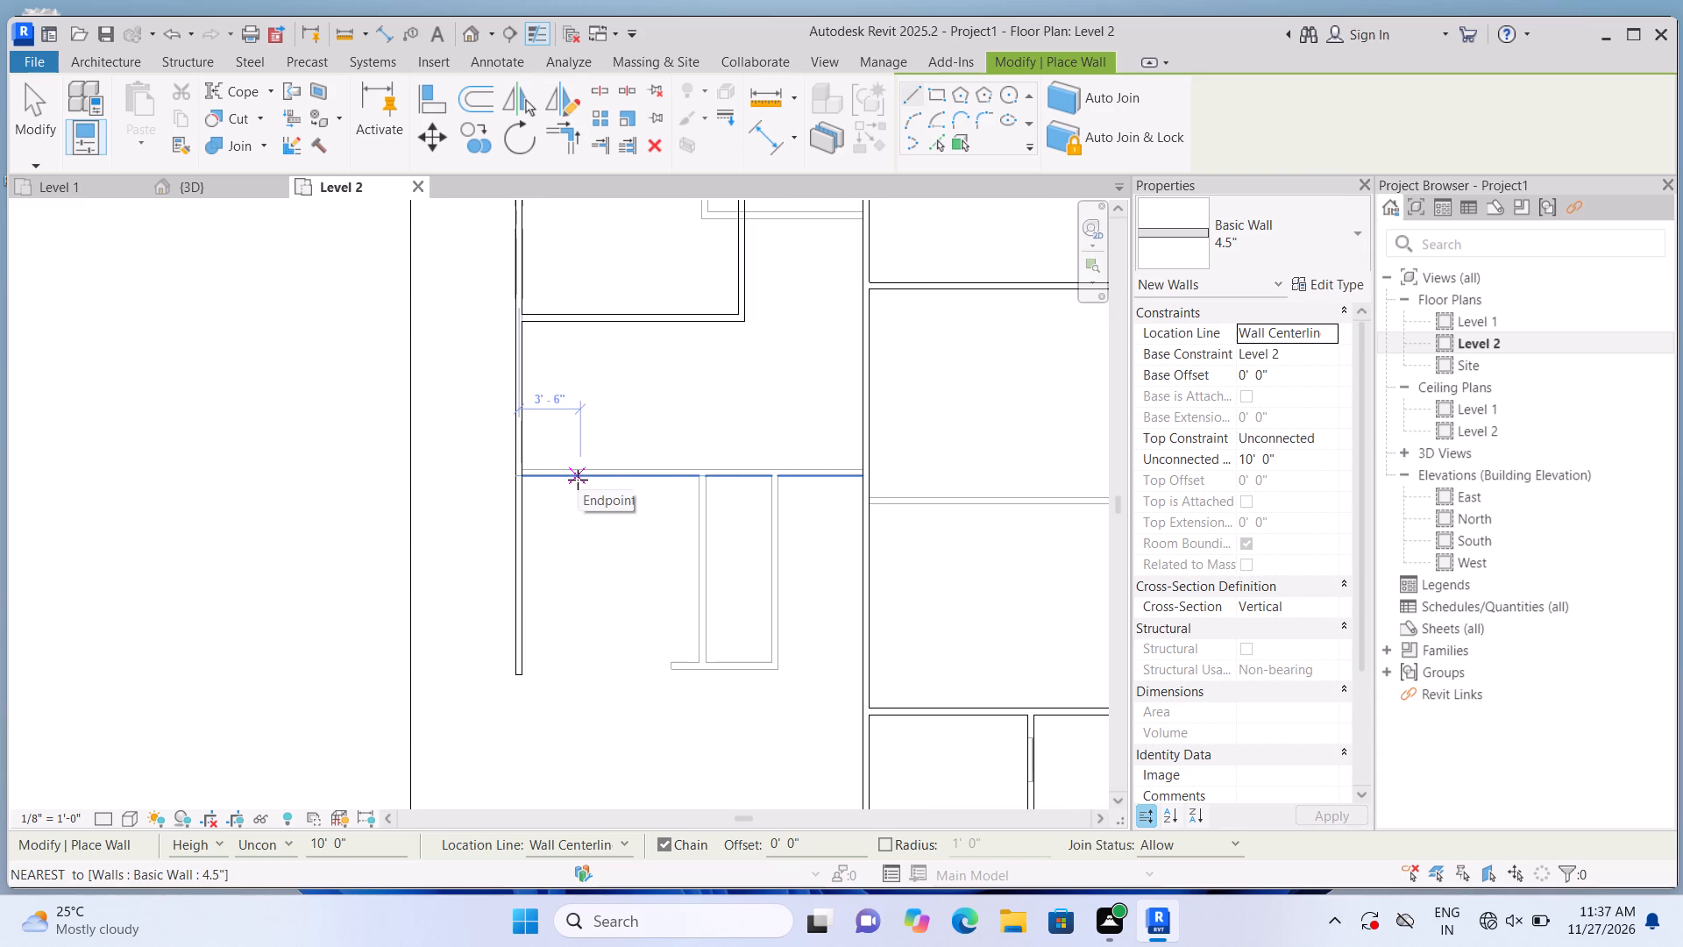
scroll(537, 388, "up", 5)
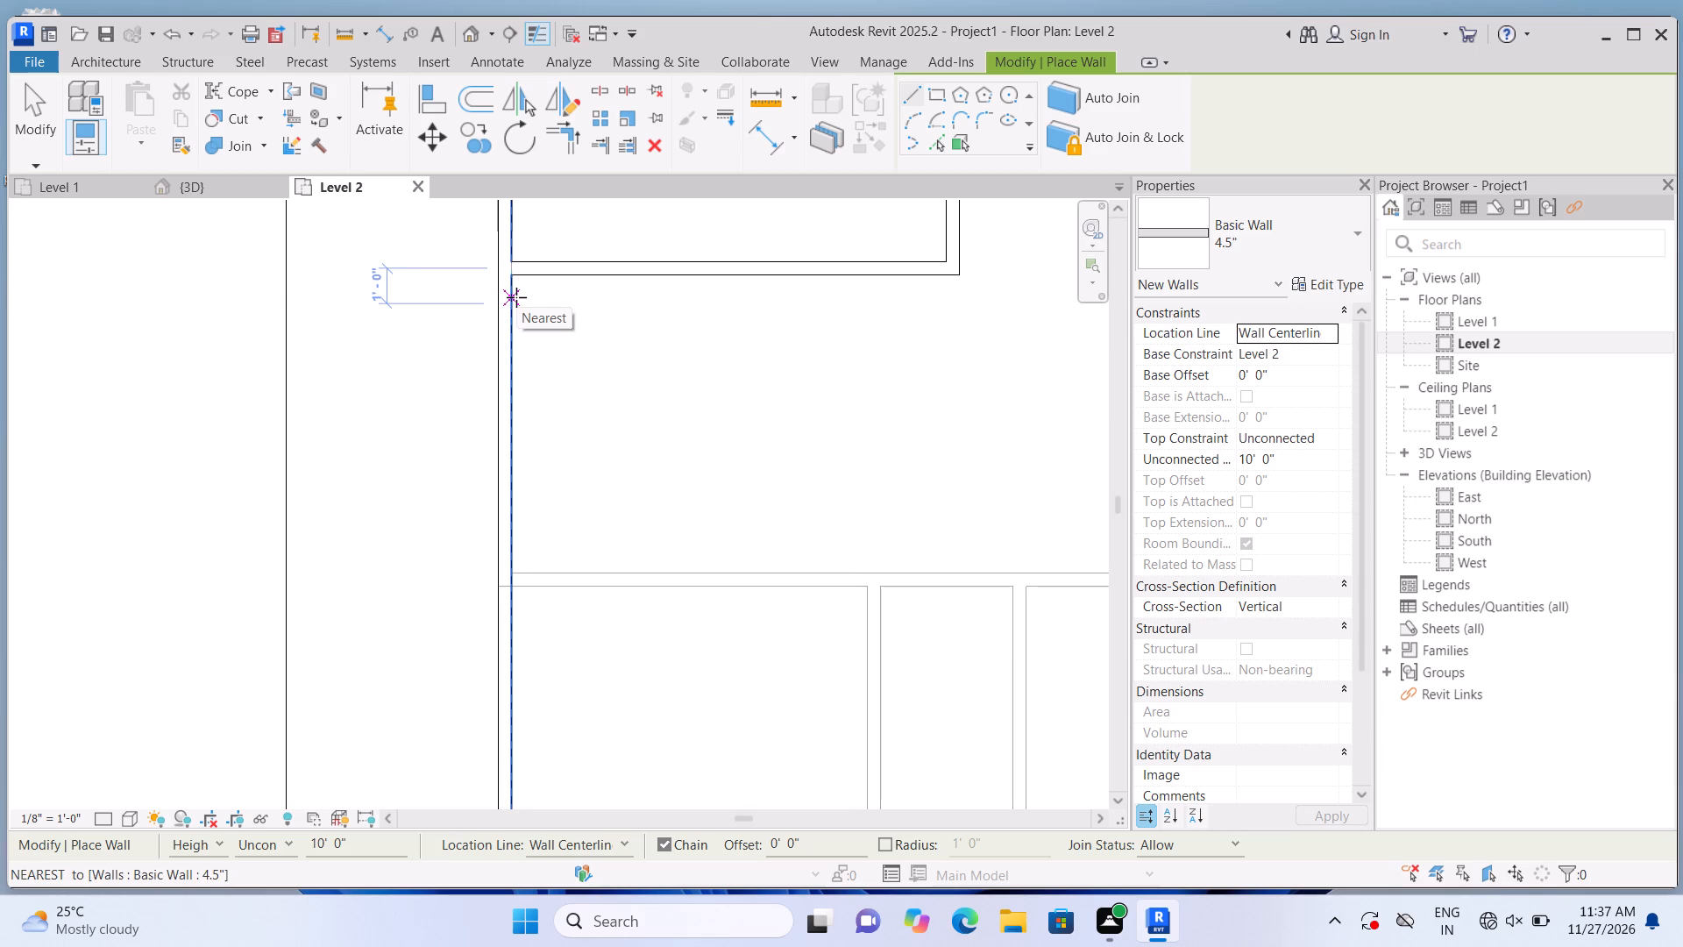
type("5'")
key("Return")
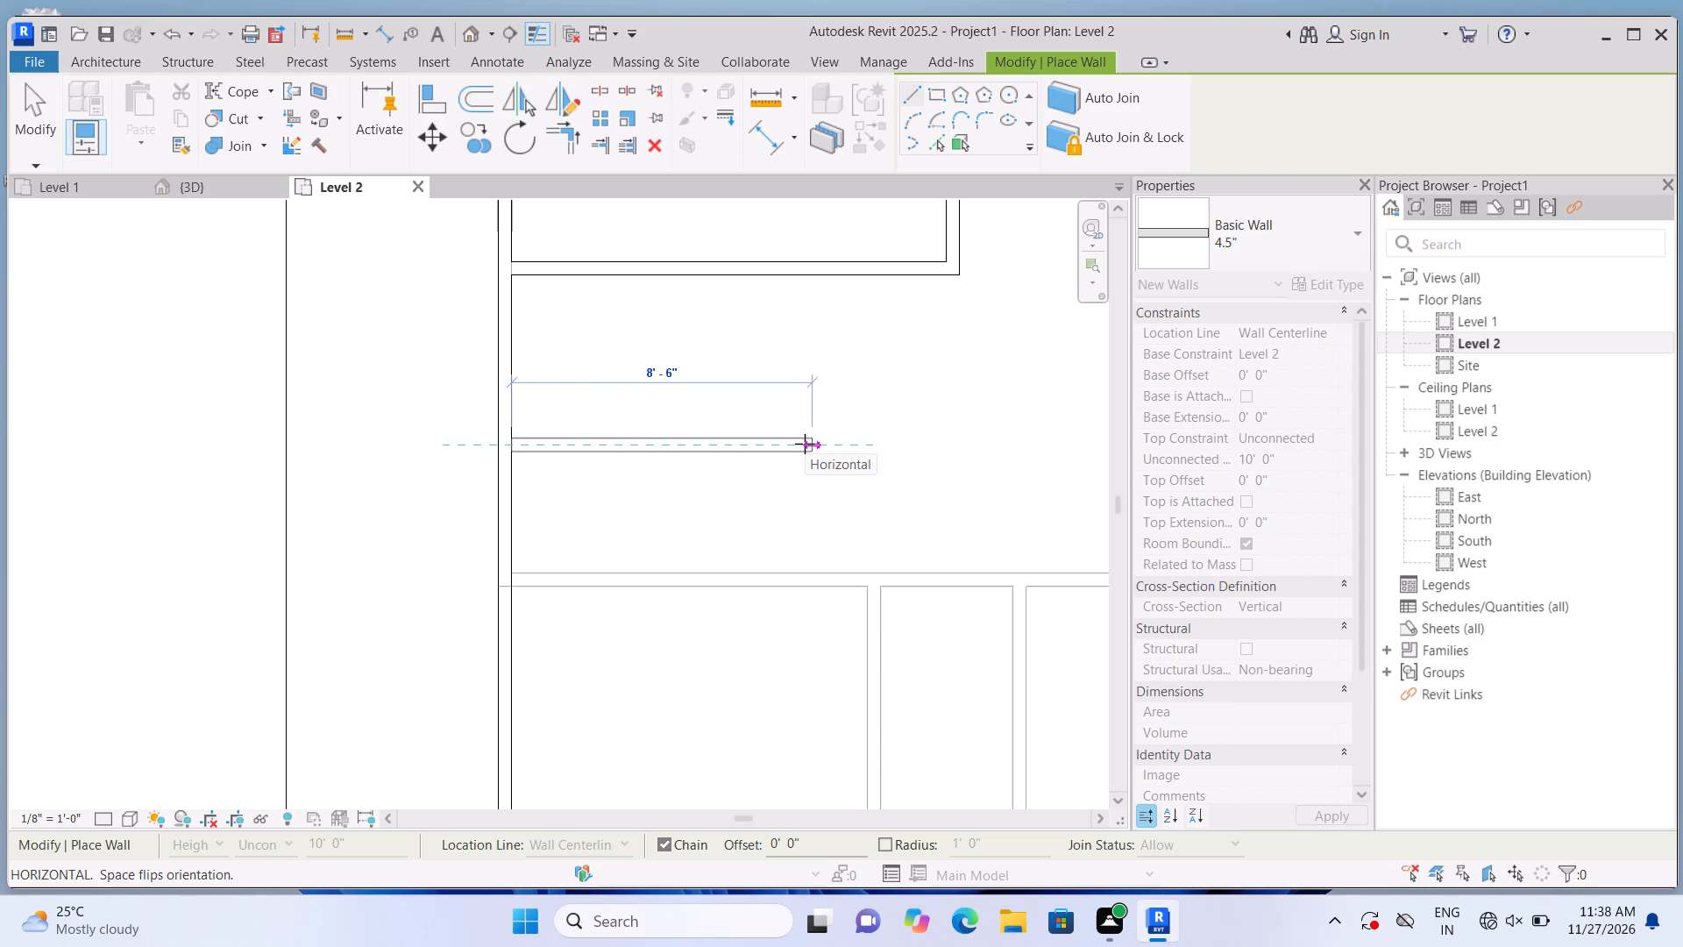
type("8'")
key("Return")
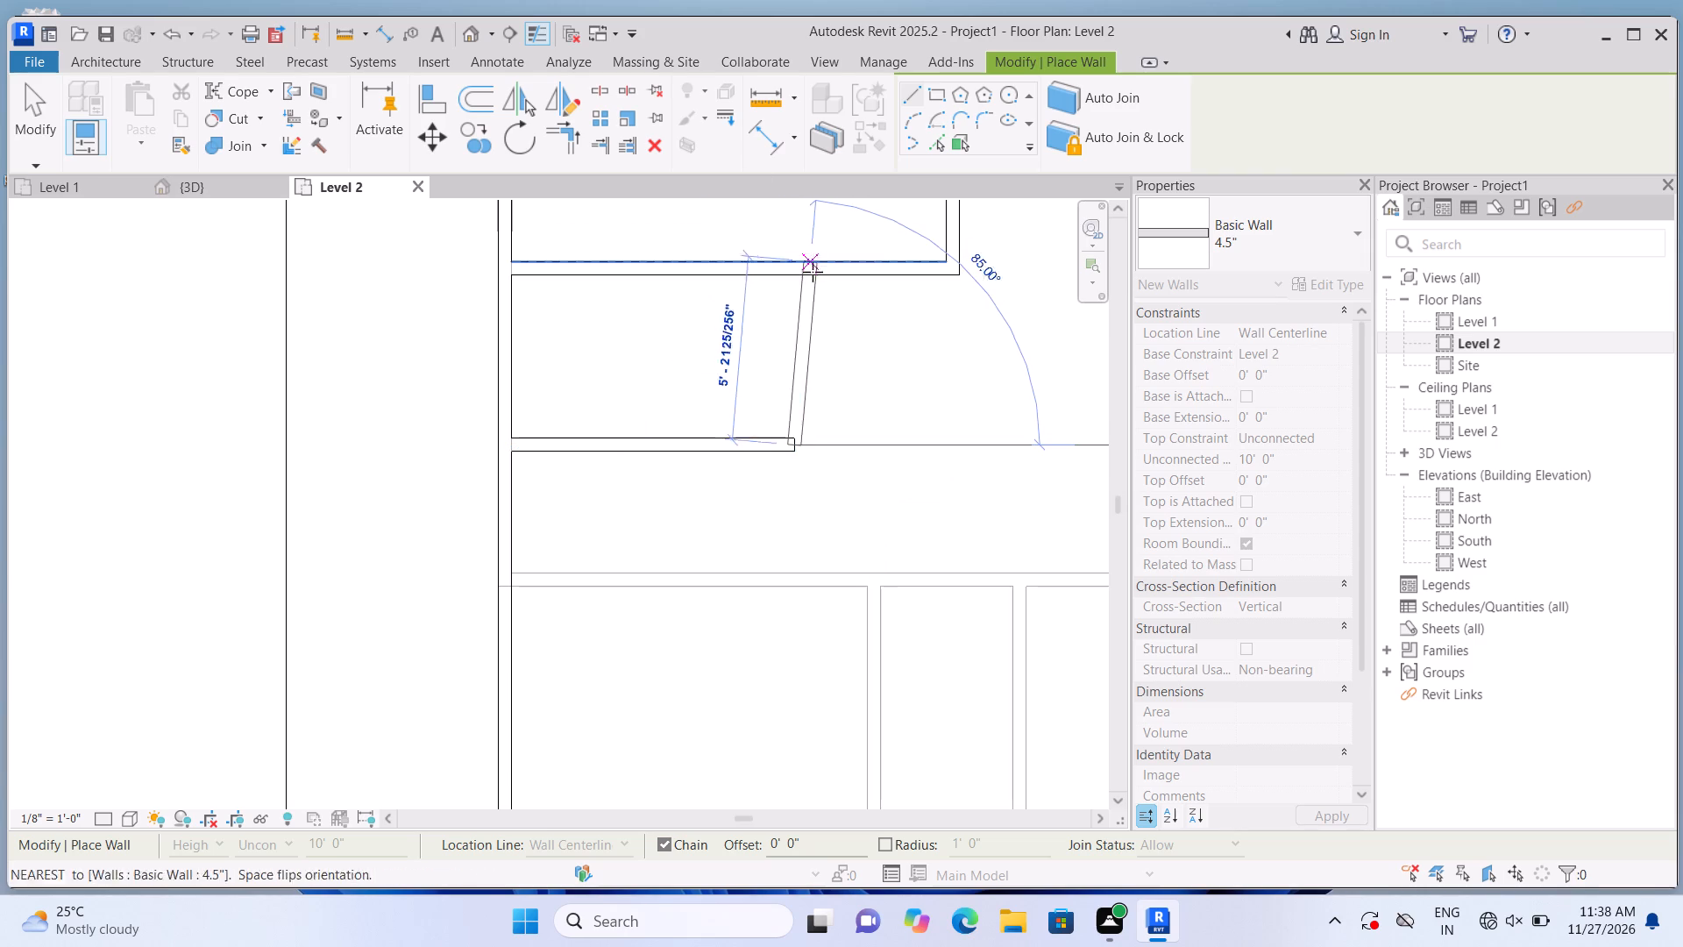
left_click(794, 275)
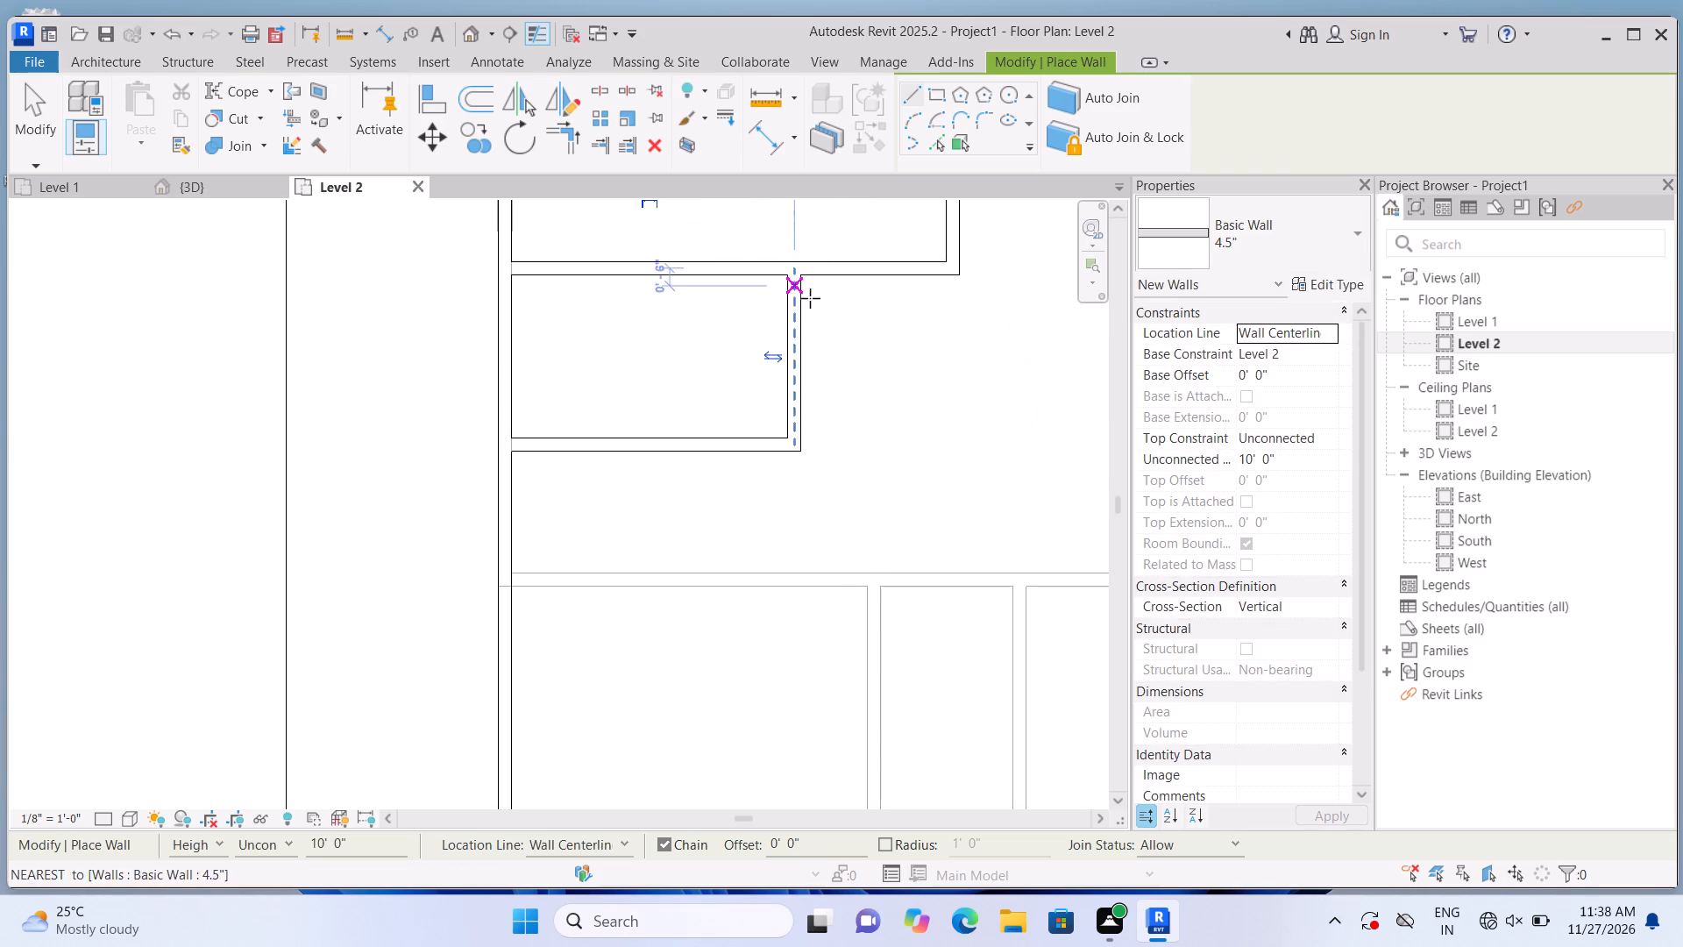
Start a 4.5" wall at the left partition, 17'2" below the small room's bottom wall, and run it 13'2" horizontally into the plan.
middle_click_drag(845, 342, 823, 260)
scroll(793, 227, "down", 3)
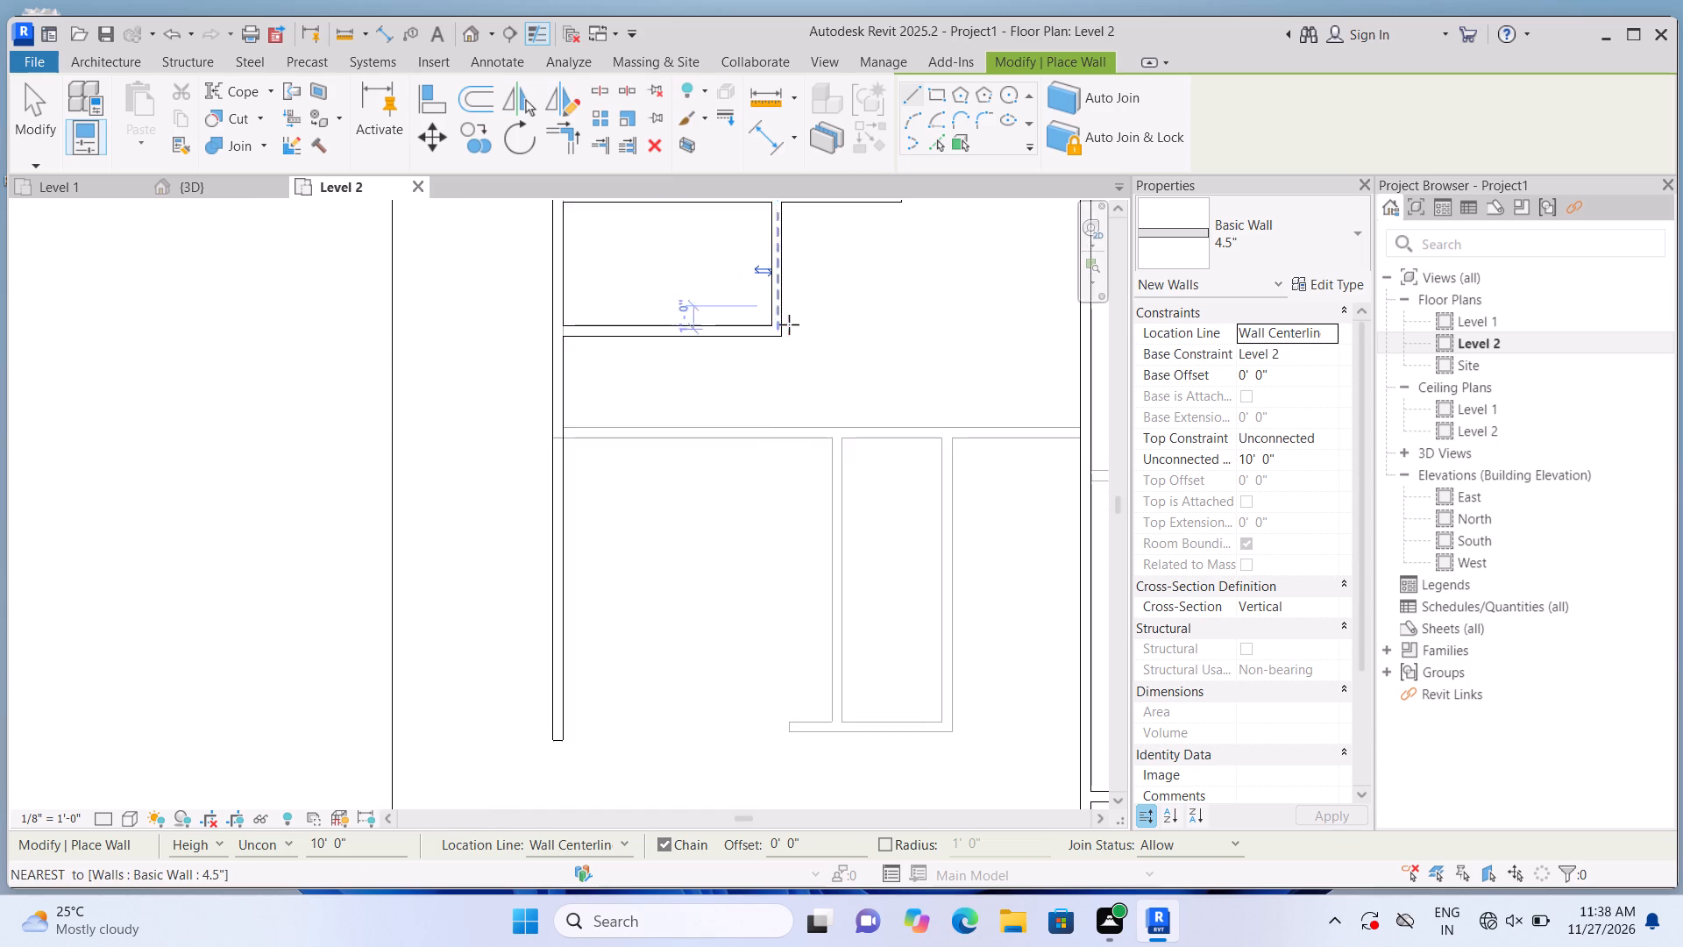
scroll(745, 355, "up", 3)
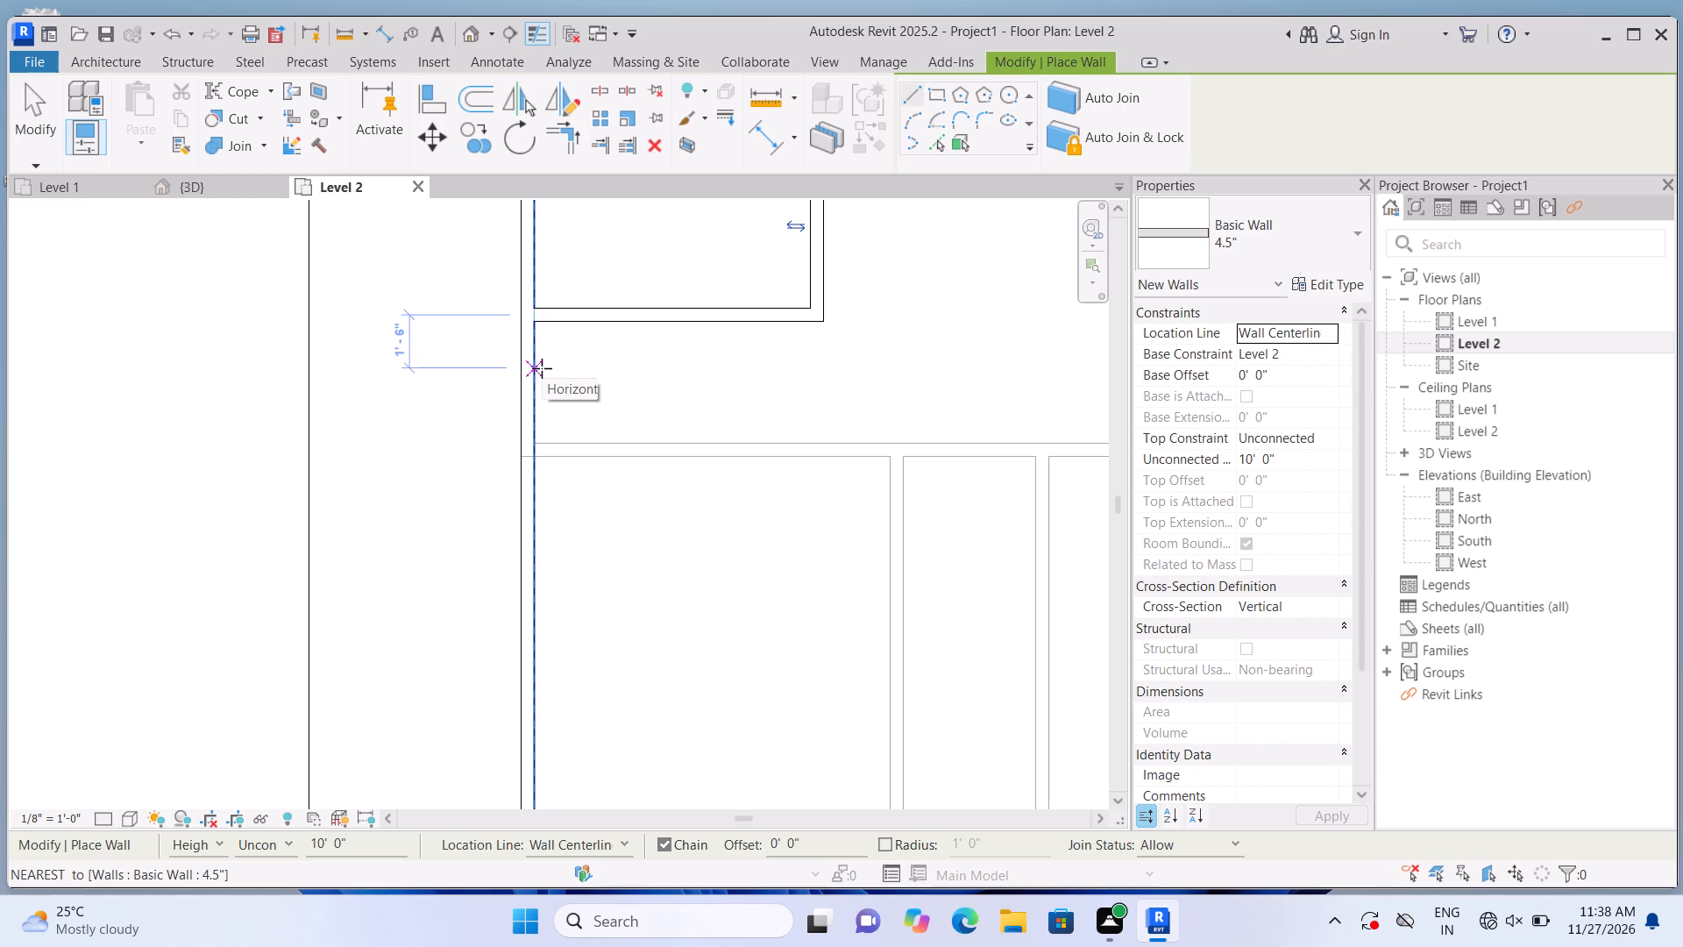
key("1")
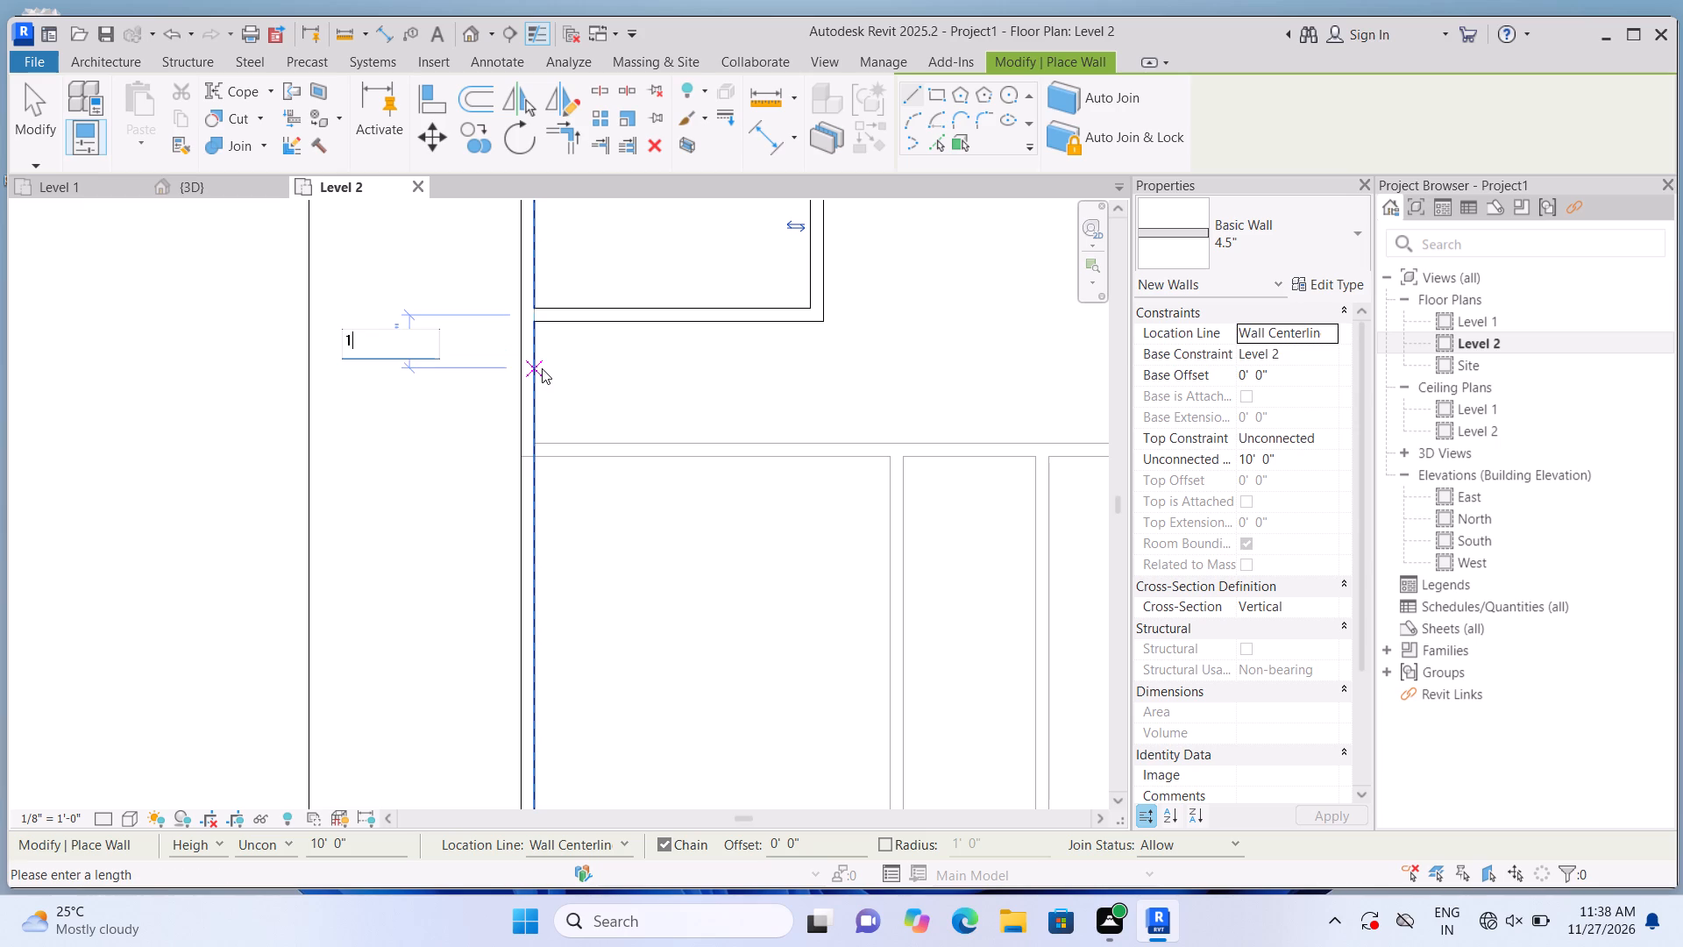
key("7")
key("apostrophe")
type("2\"")
key("Return")
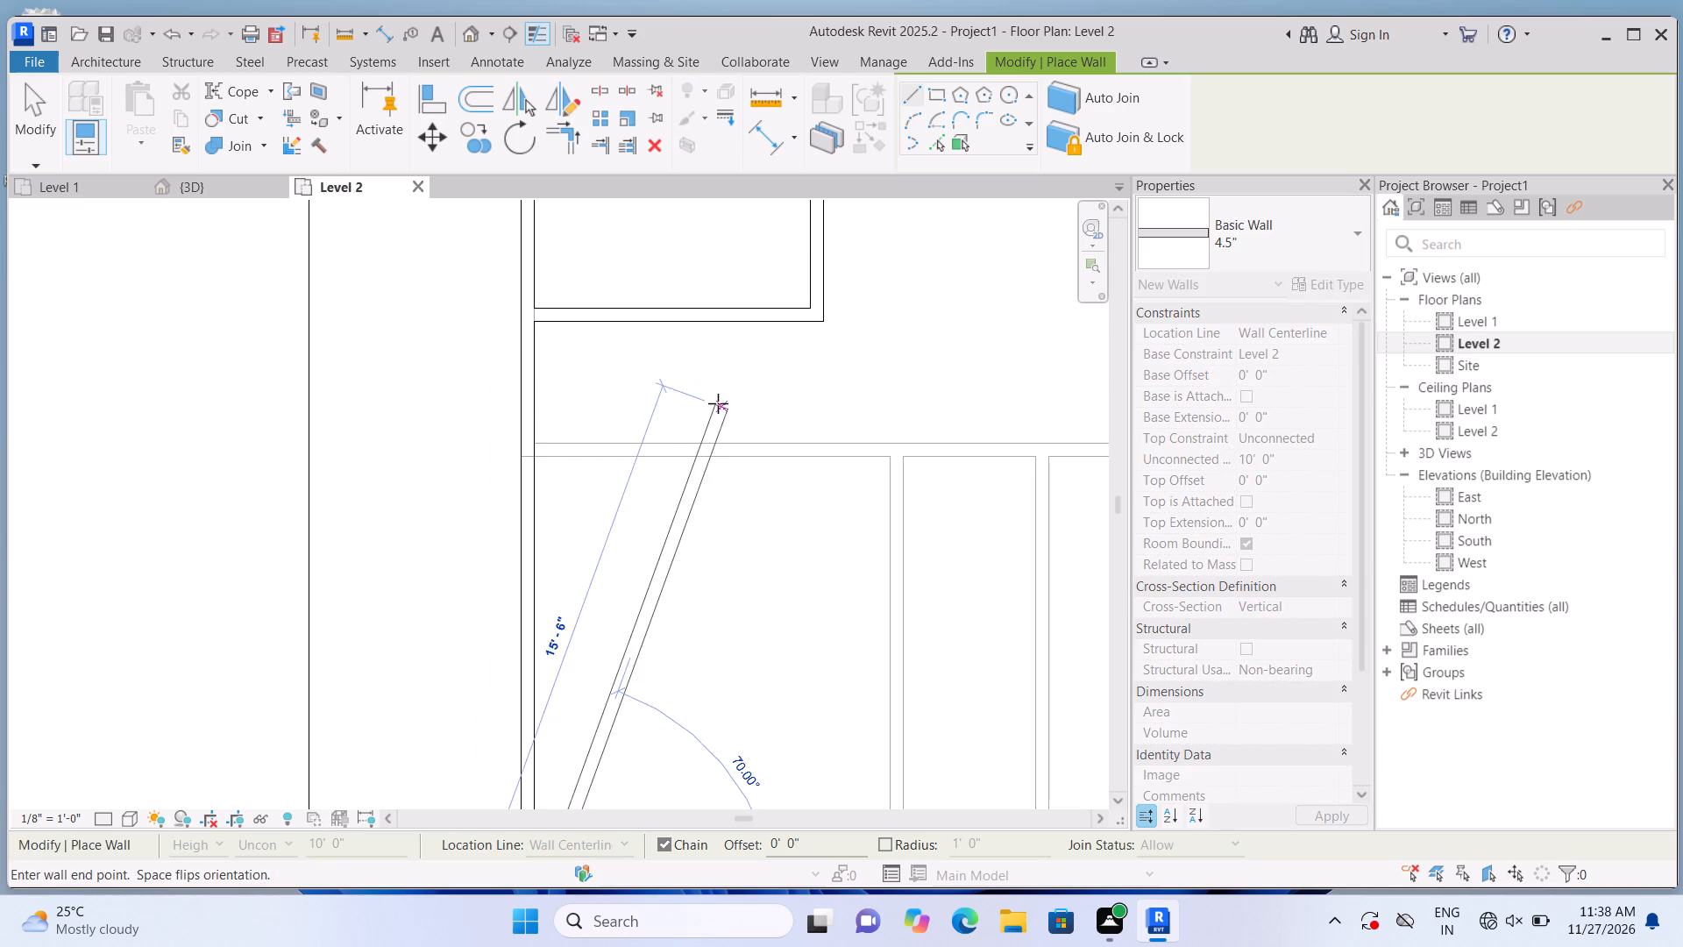
scroll(718, 403, "down", 5)
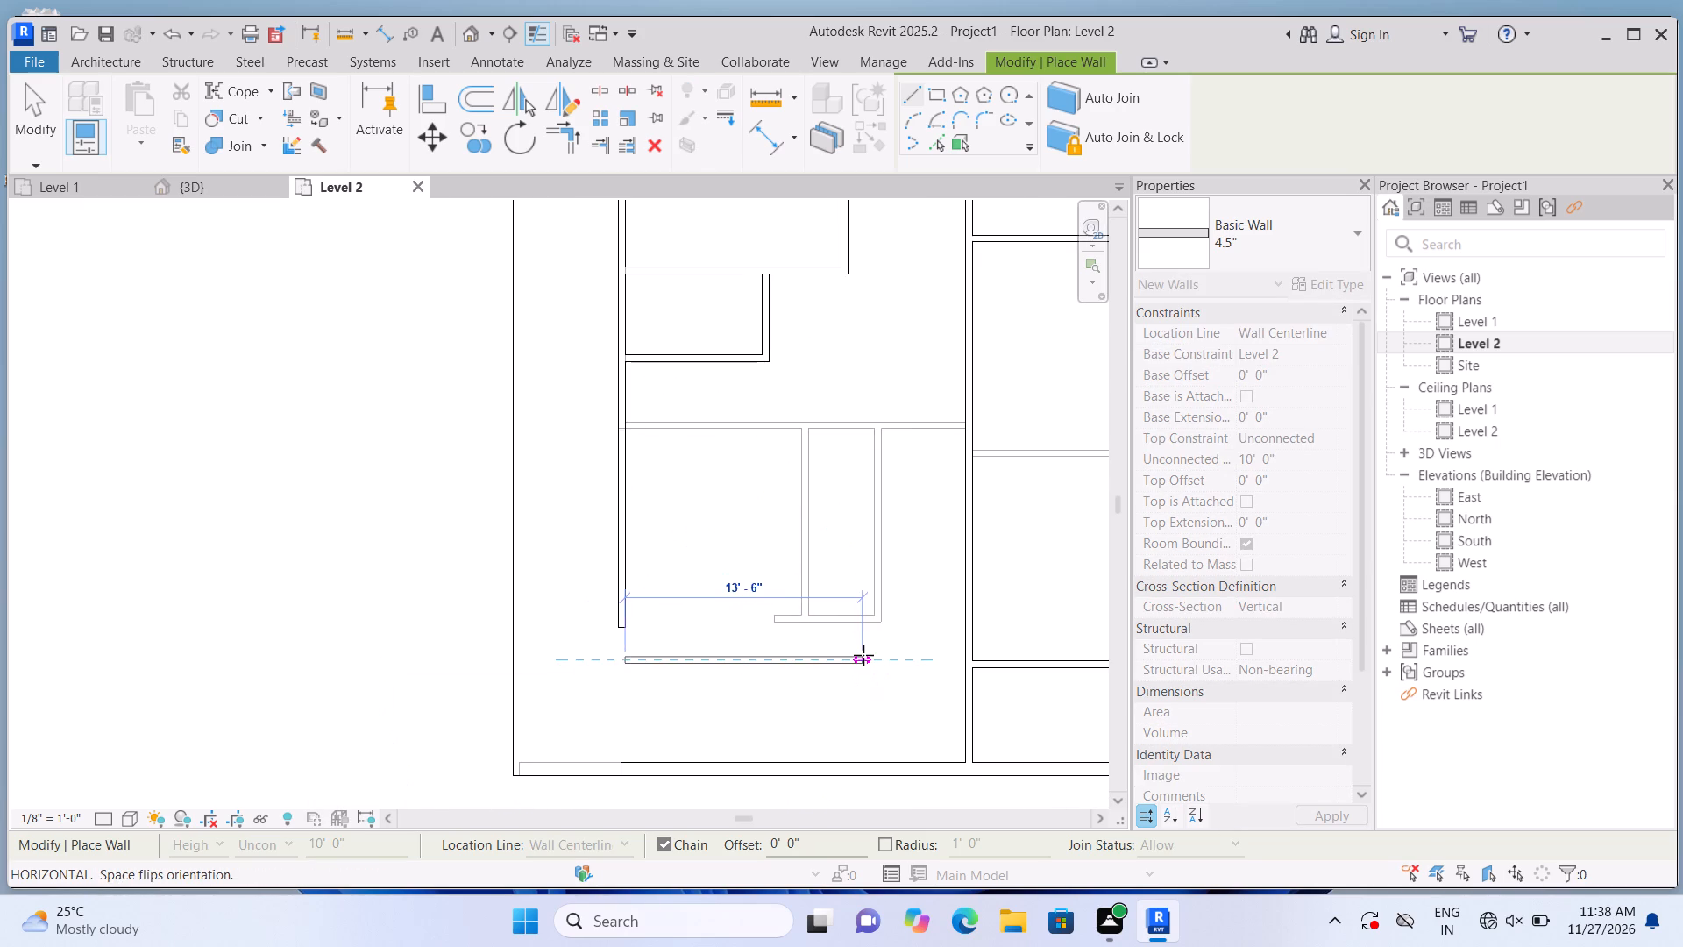
scroll(863, 656, "up", 3)
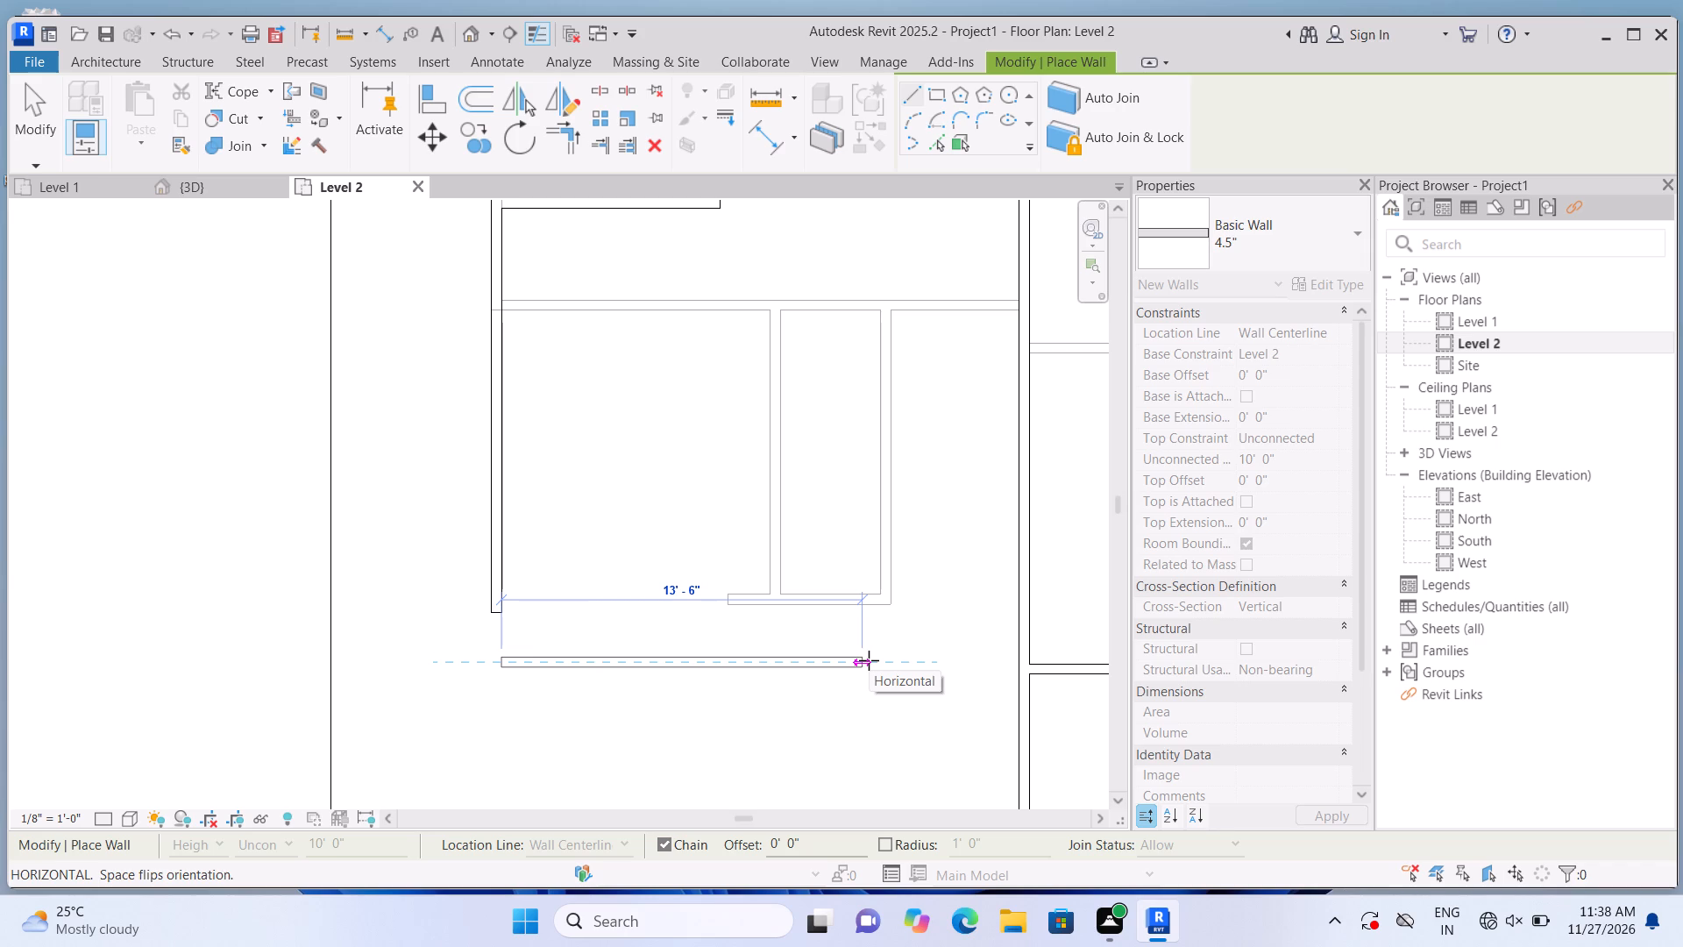
type("13'")
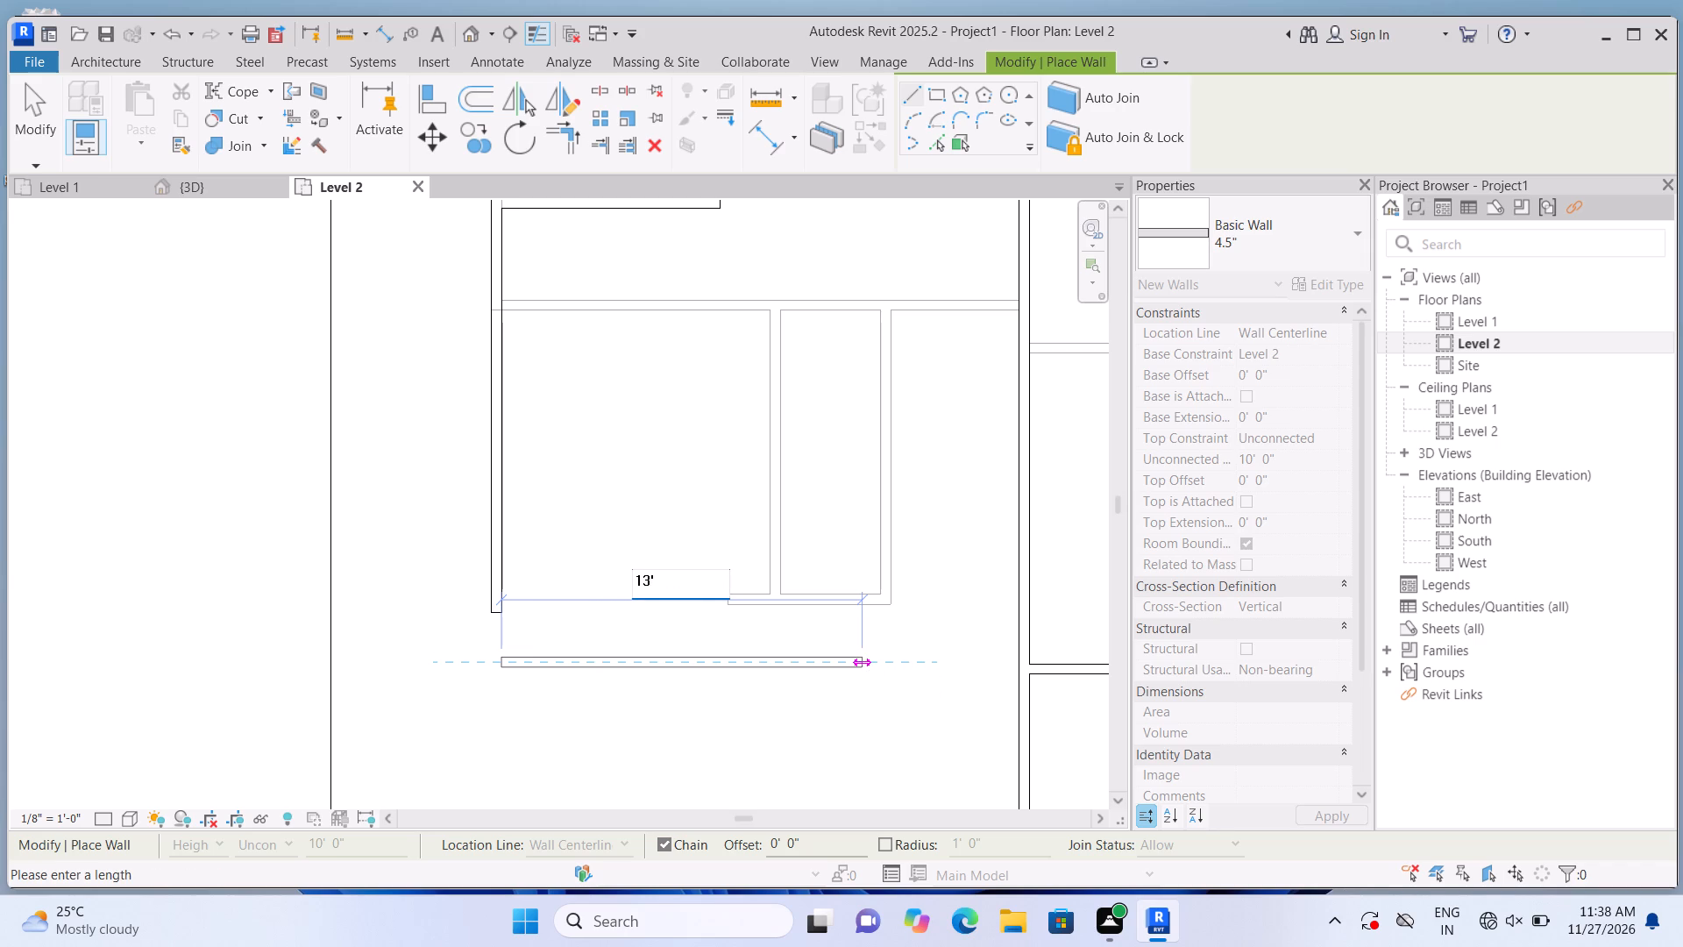
type("2\"")
key("Return")
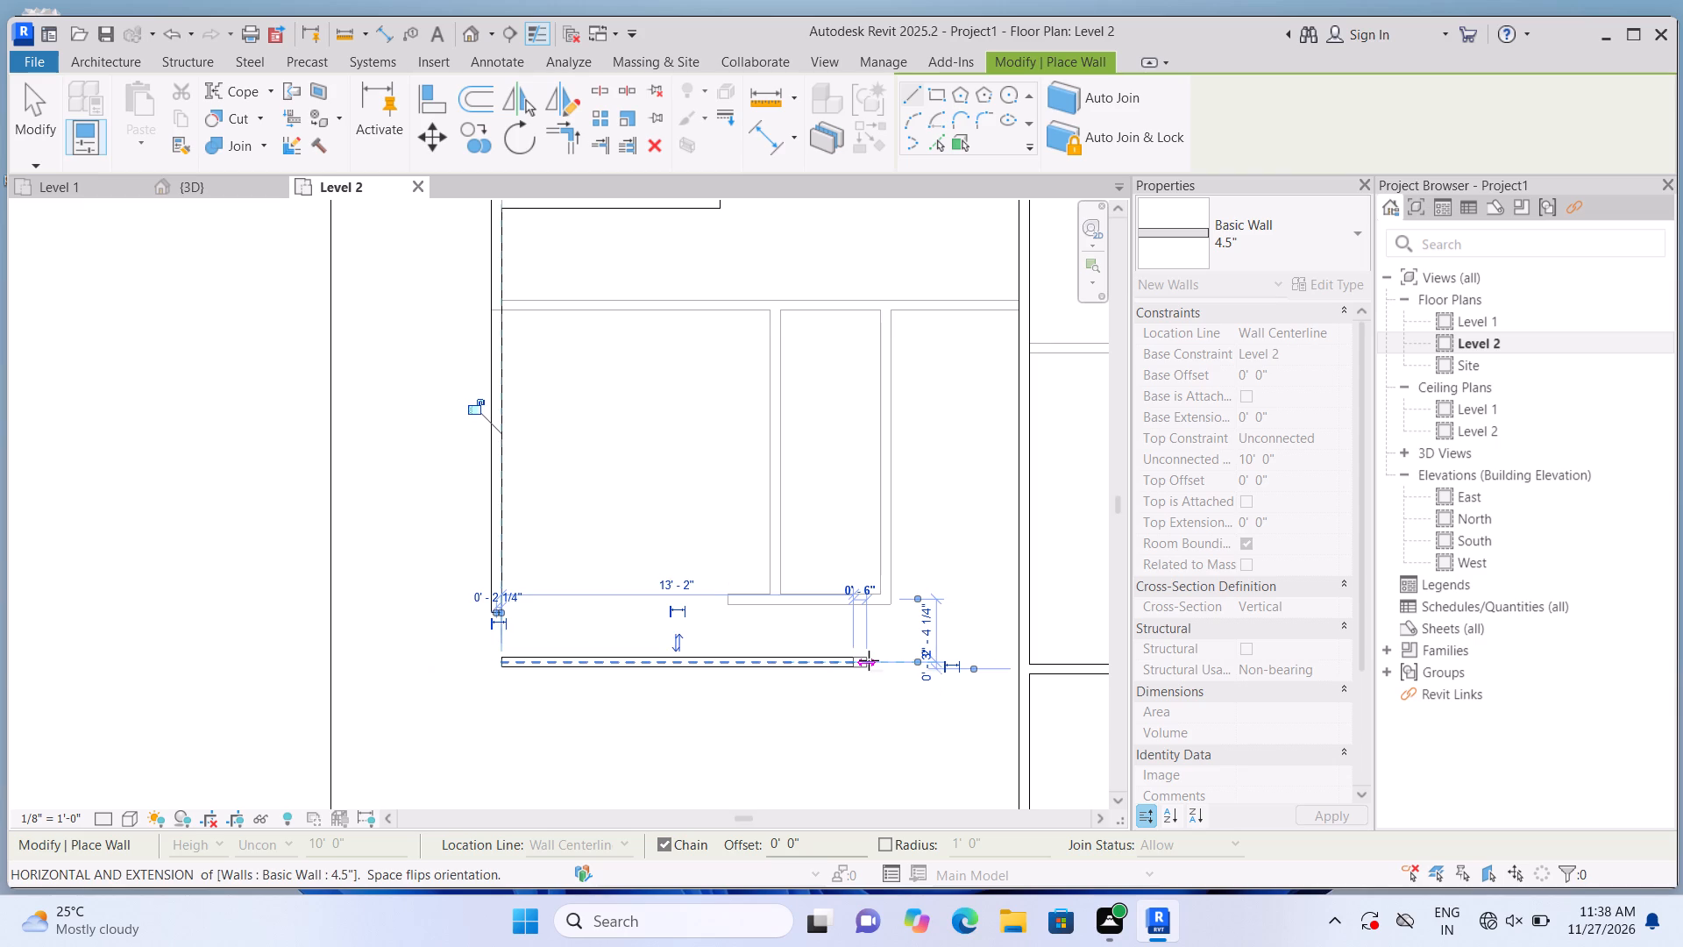
Continue the wall vertically upward from the 13'2" wall's free end to the underlay's horizontal partition line, and end the chain there.
scroll(850, 497, "down", 5)
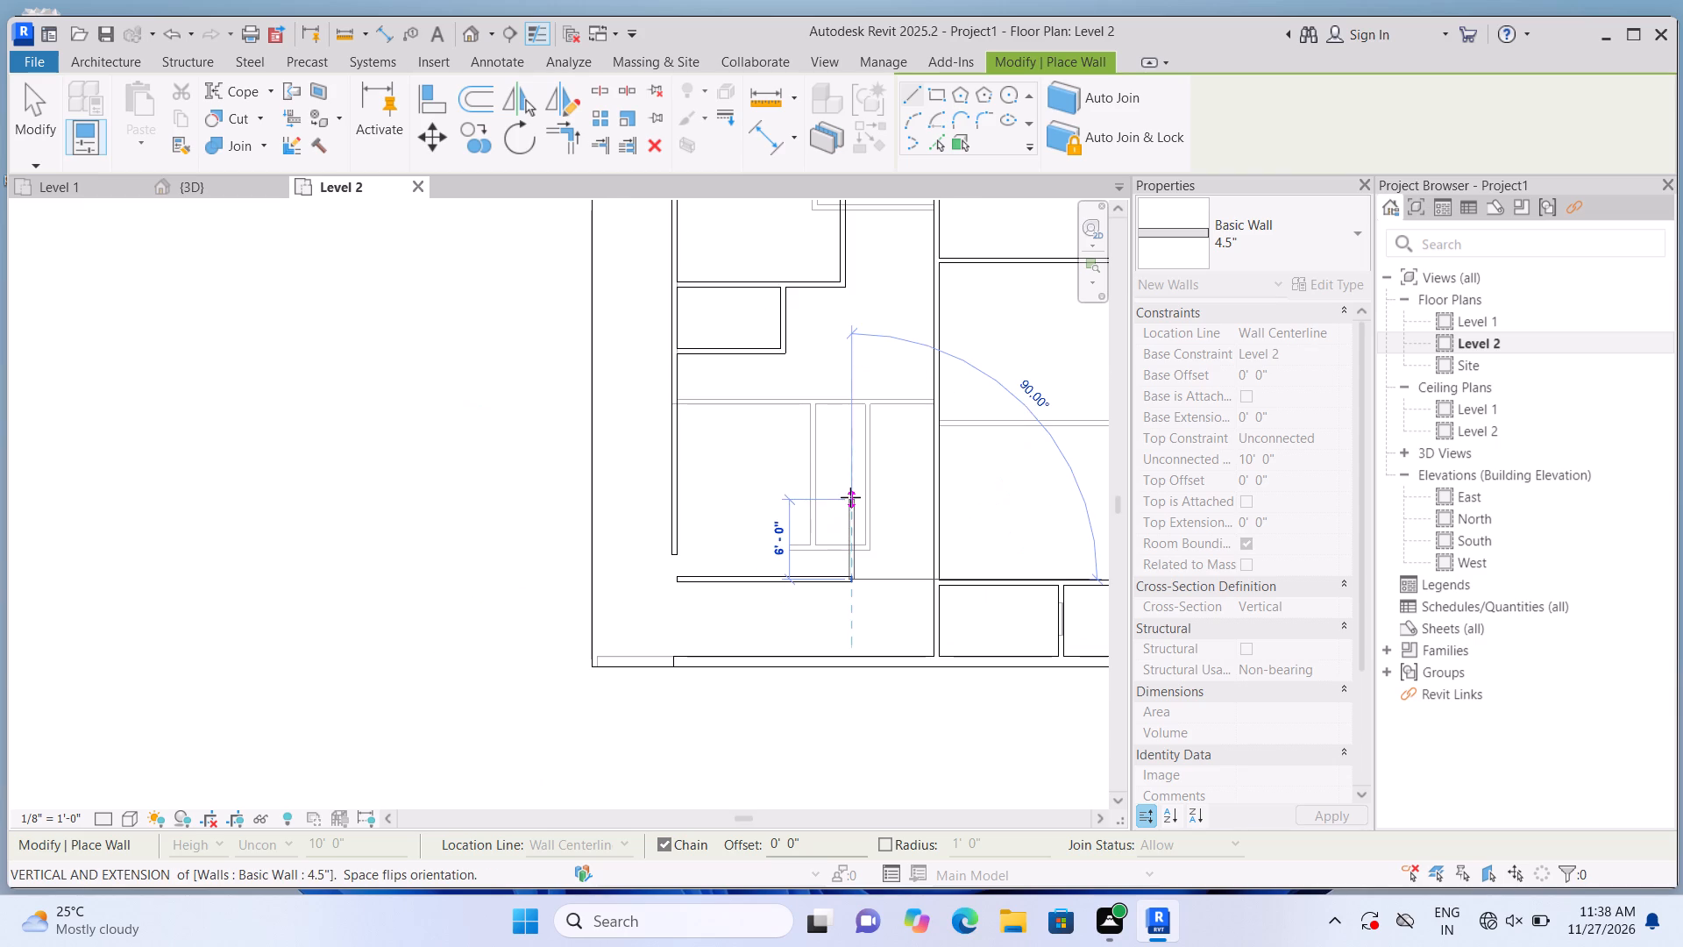
scroll(853, 377, "up", 2)
scroll(853, 377, "down", 4)
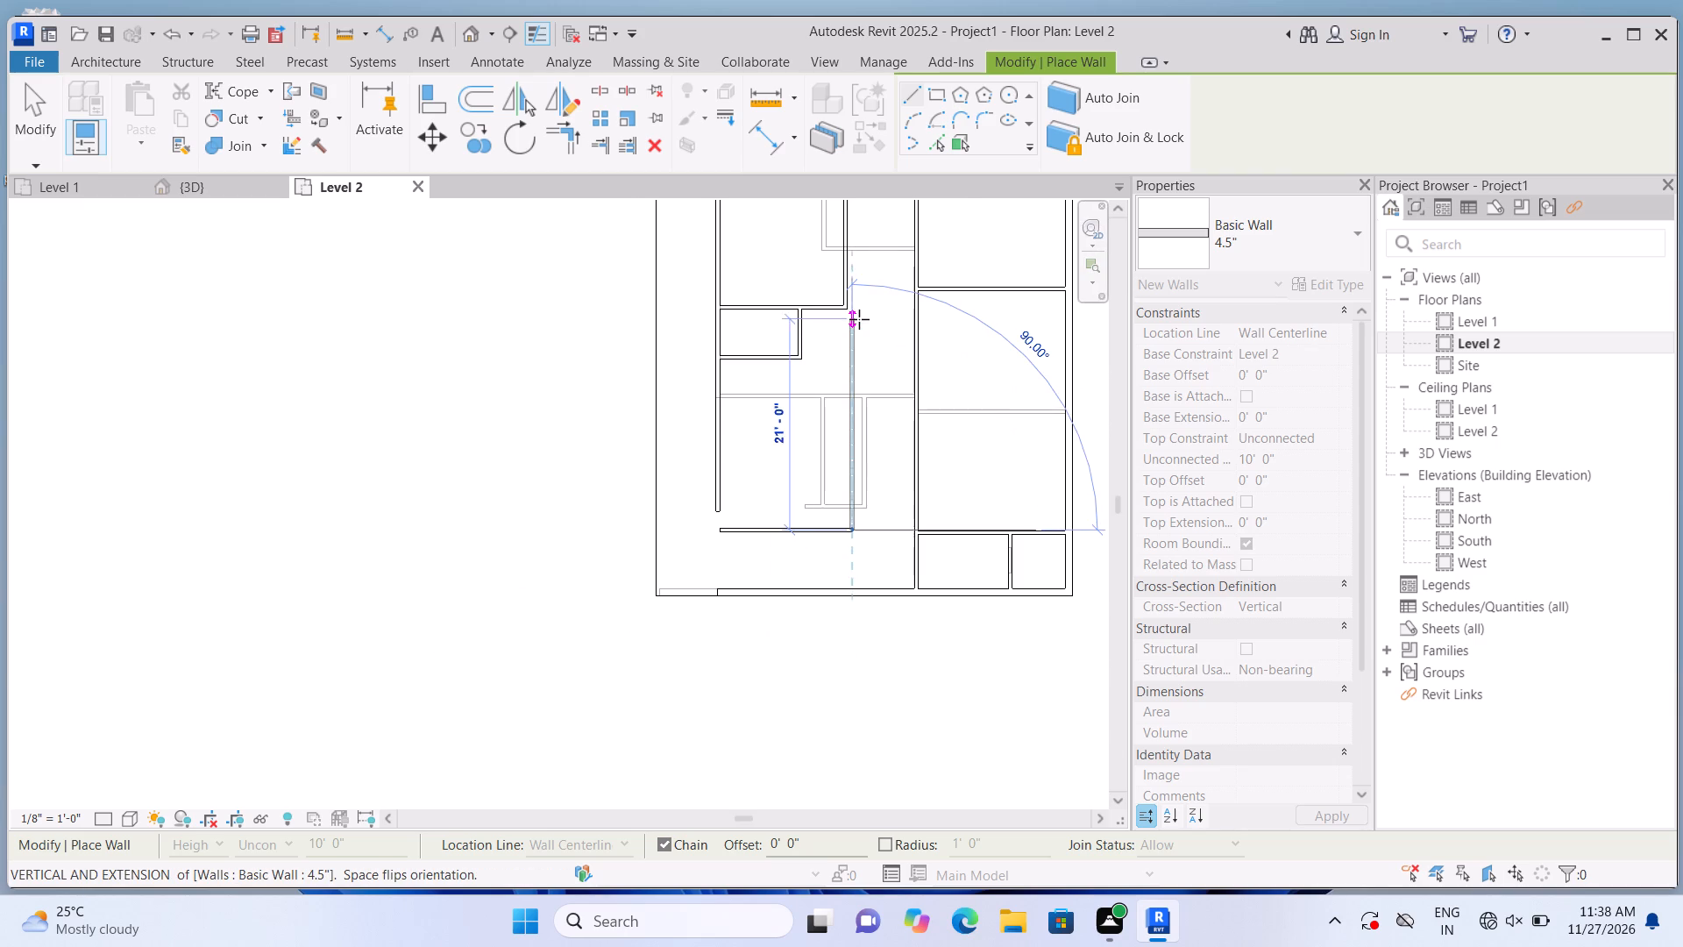
scroll(859, 319, "up", 2)
middle_click_drag(859, 319, 864, 428)
scroll(865, 446, "down", 2)
scroll(870, 368, "up", 2)
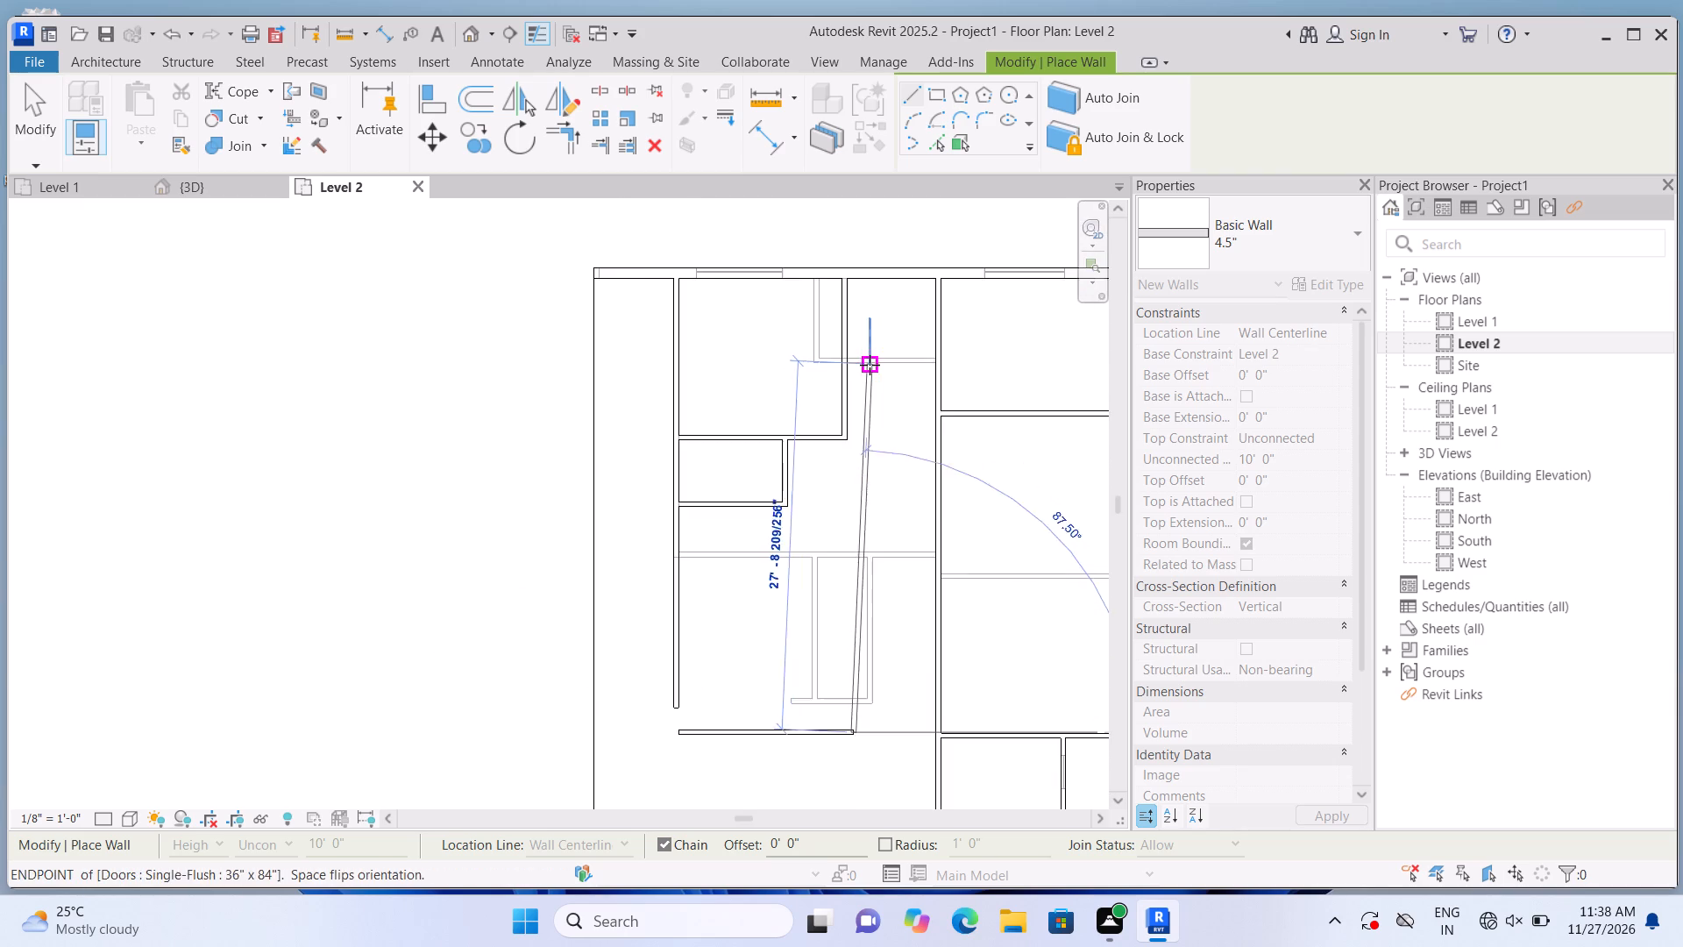
scroll(870, 365, "up", 2)
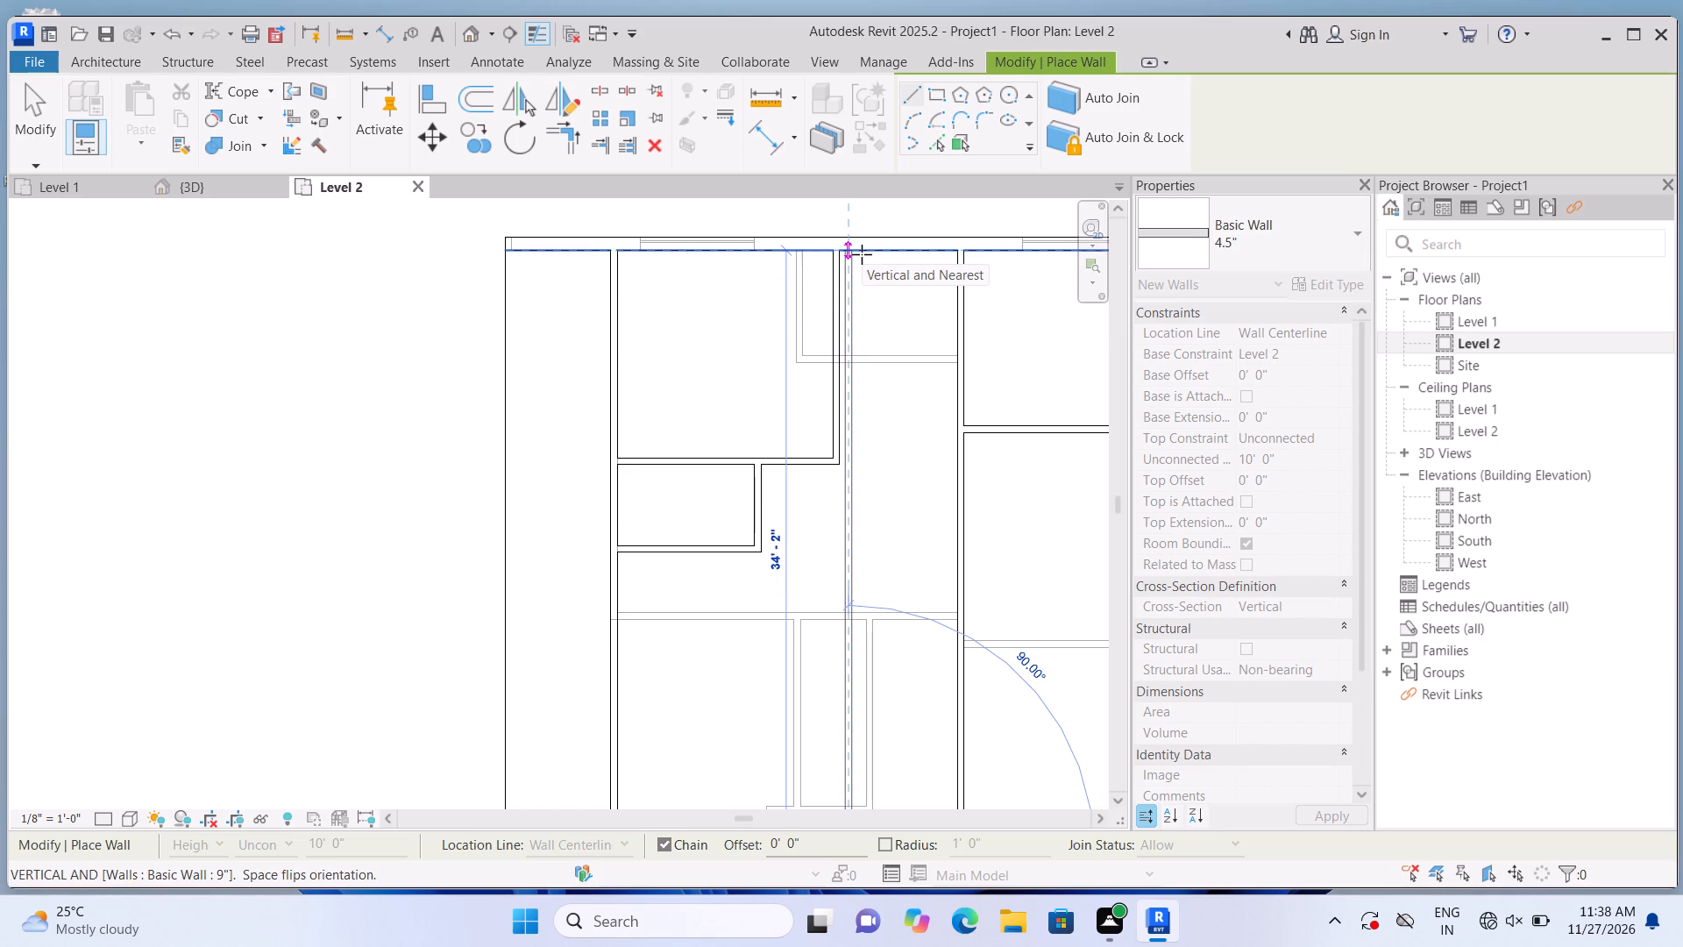
scroll(862, 254, "down", 1)
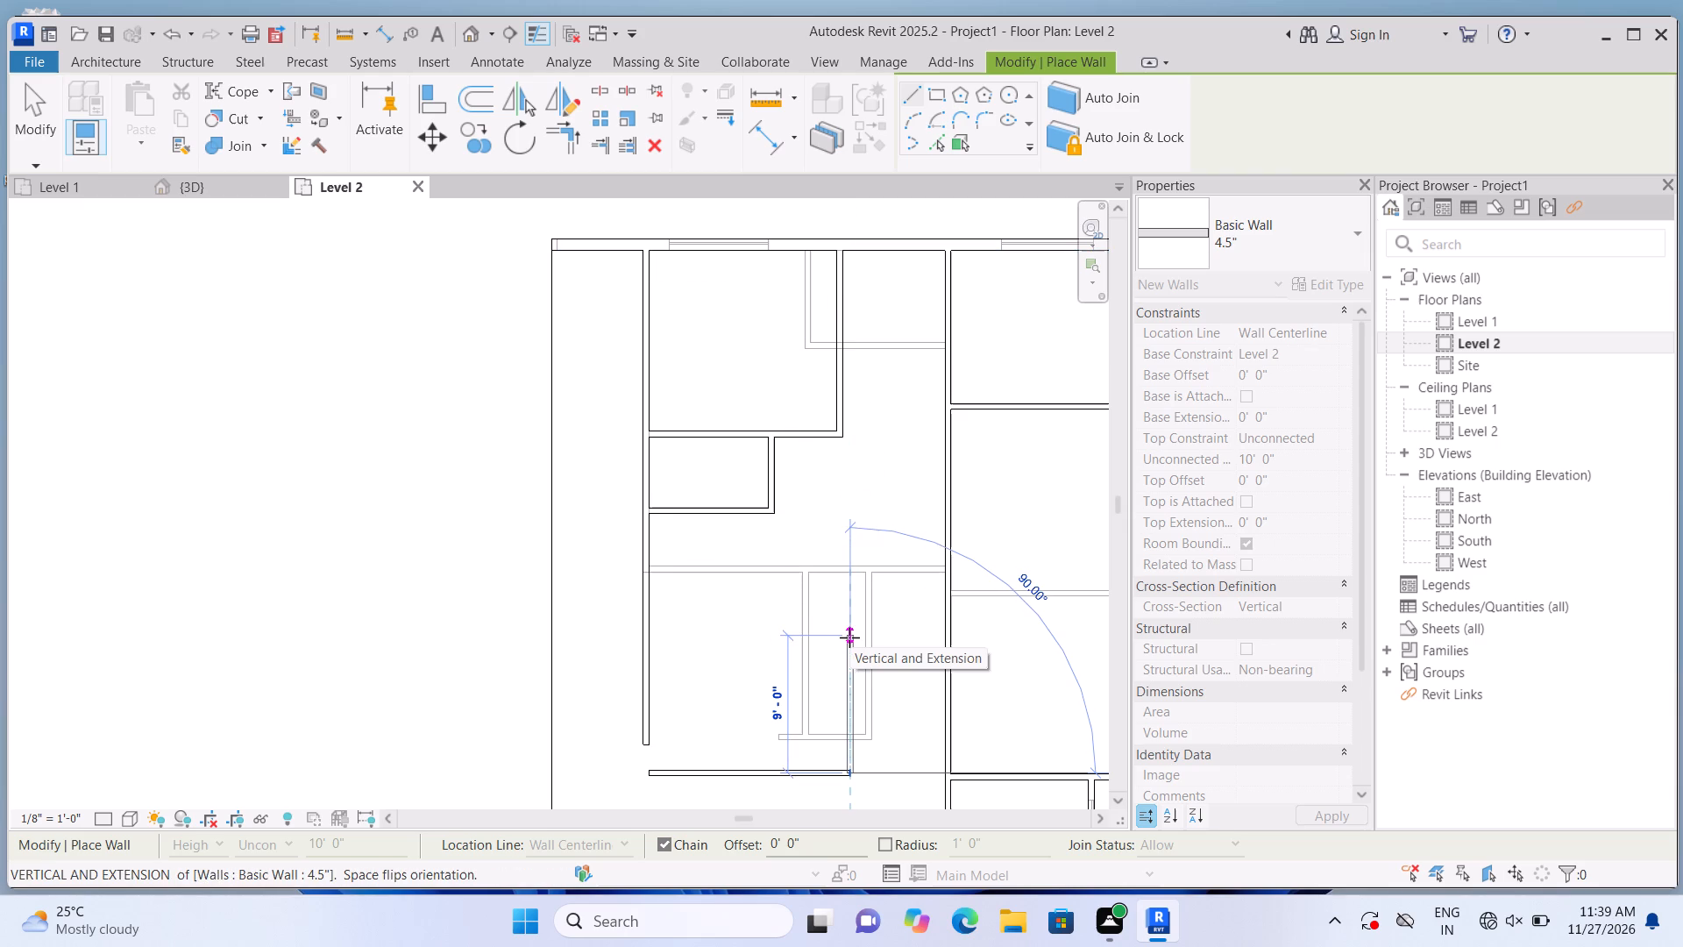
left_click(853, 575)
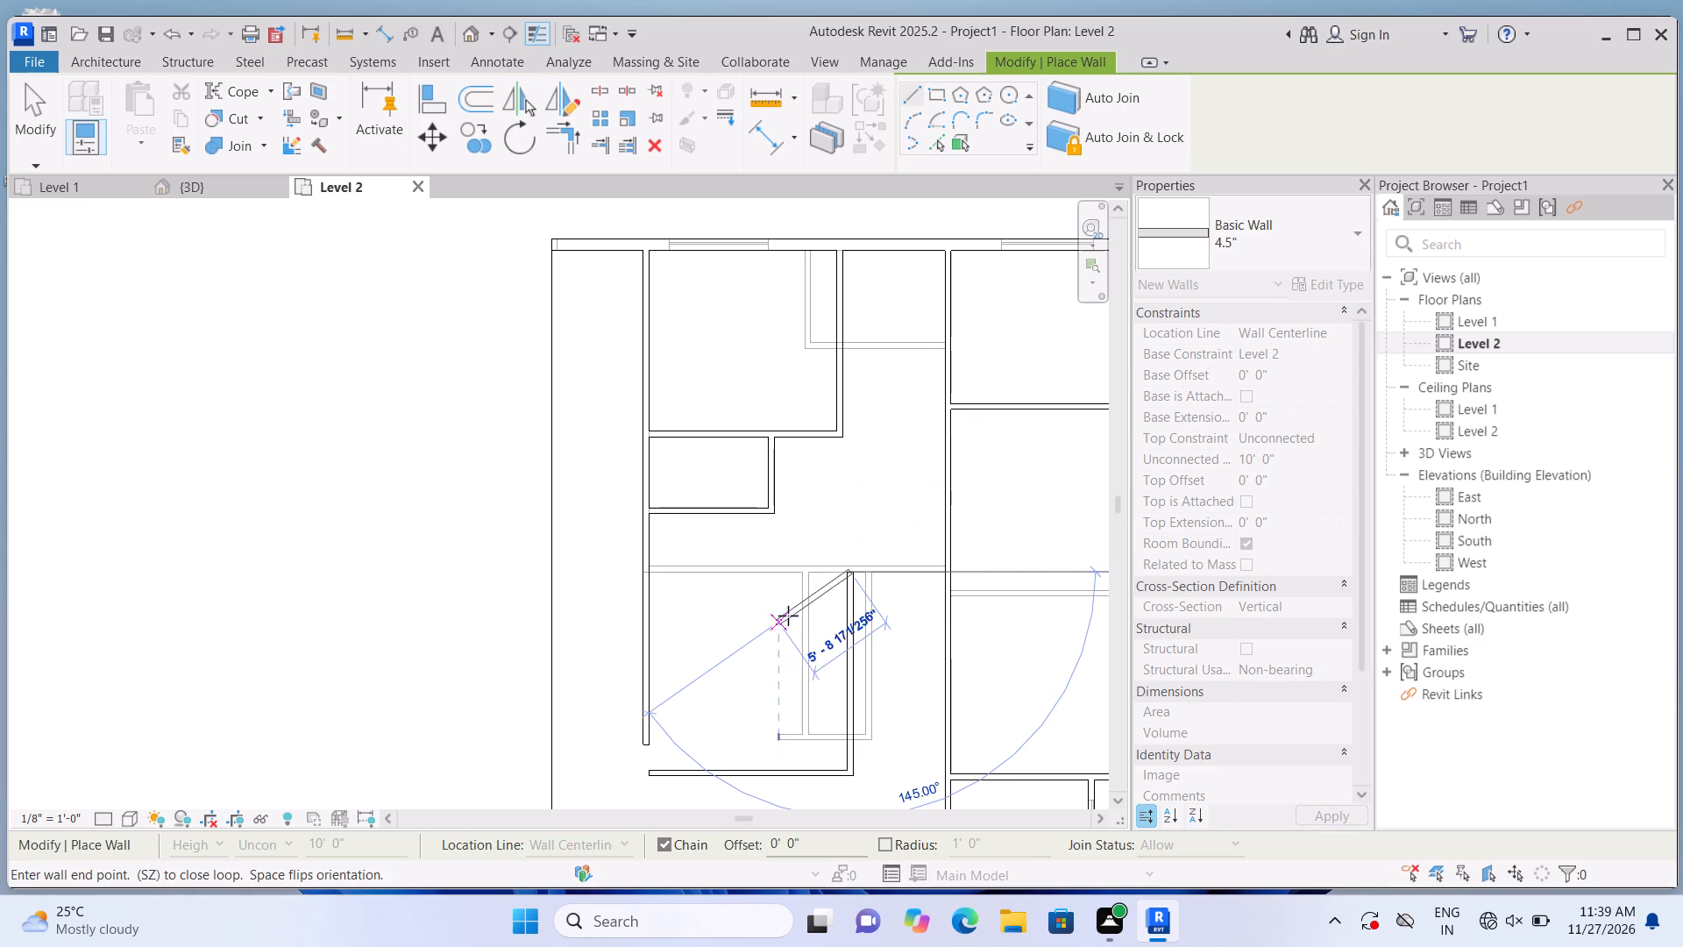
key("Escape")
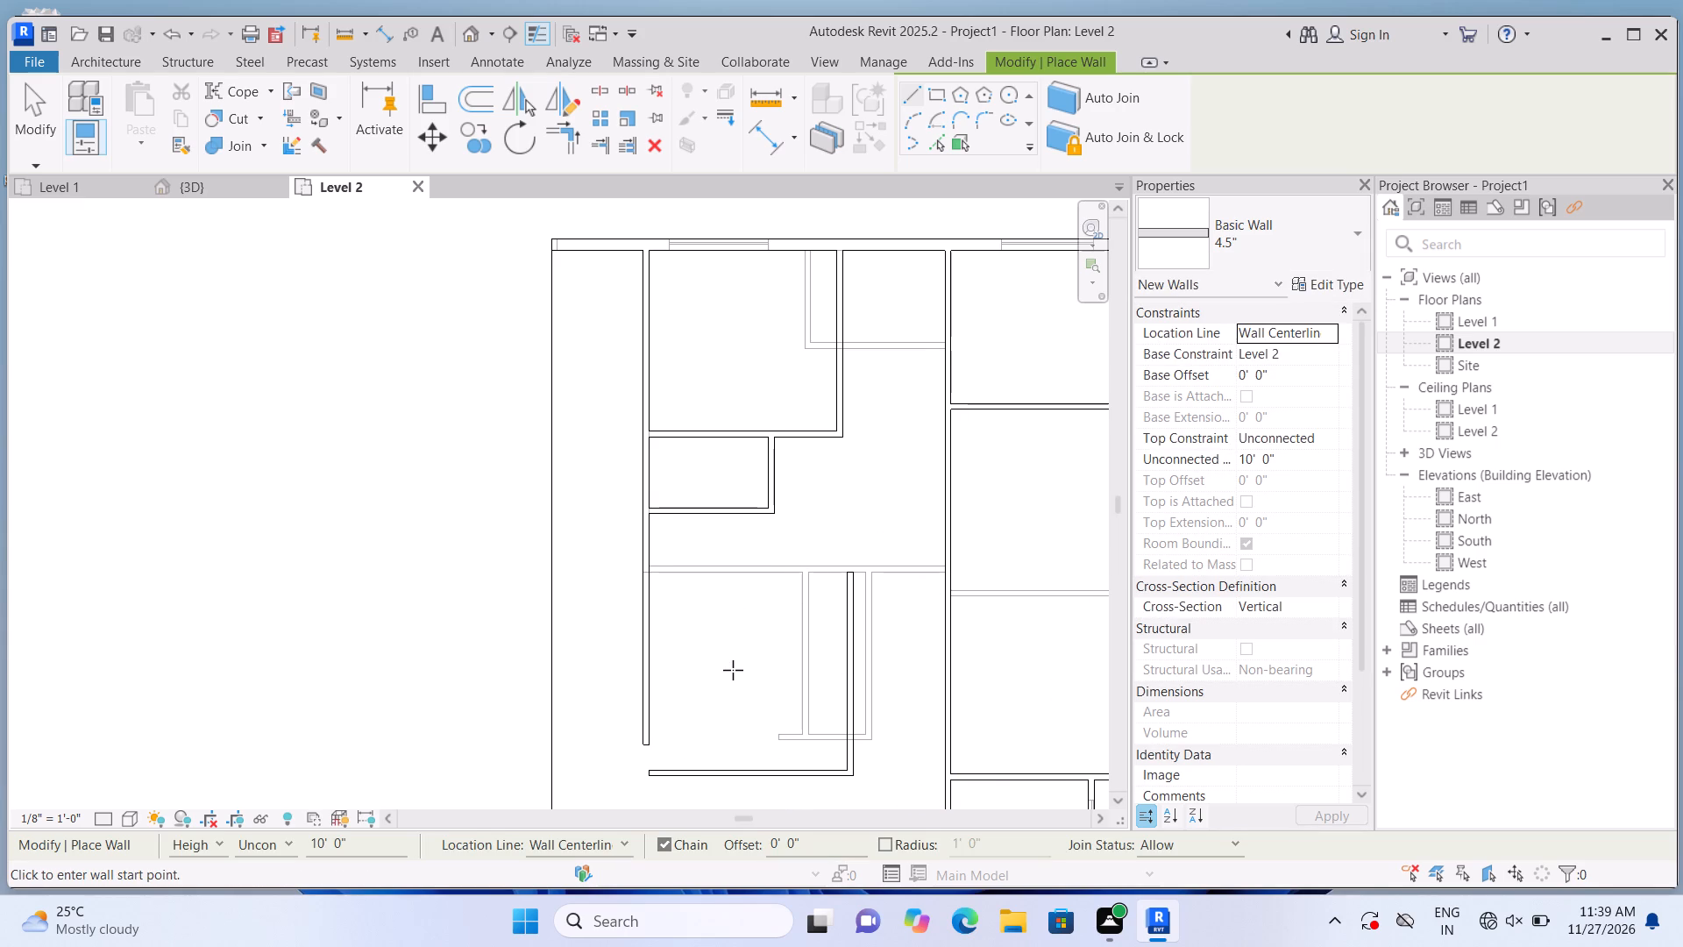
Close the lower-left room's corner with a short 4.5" wall from the left partition's lower end to the 13'2" wall.
scroll(624, 778, "up", 5)
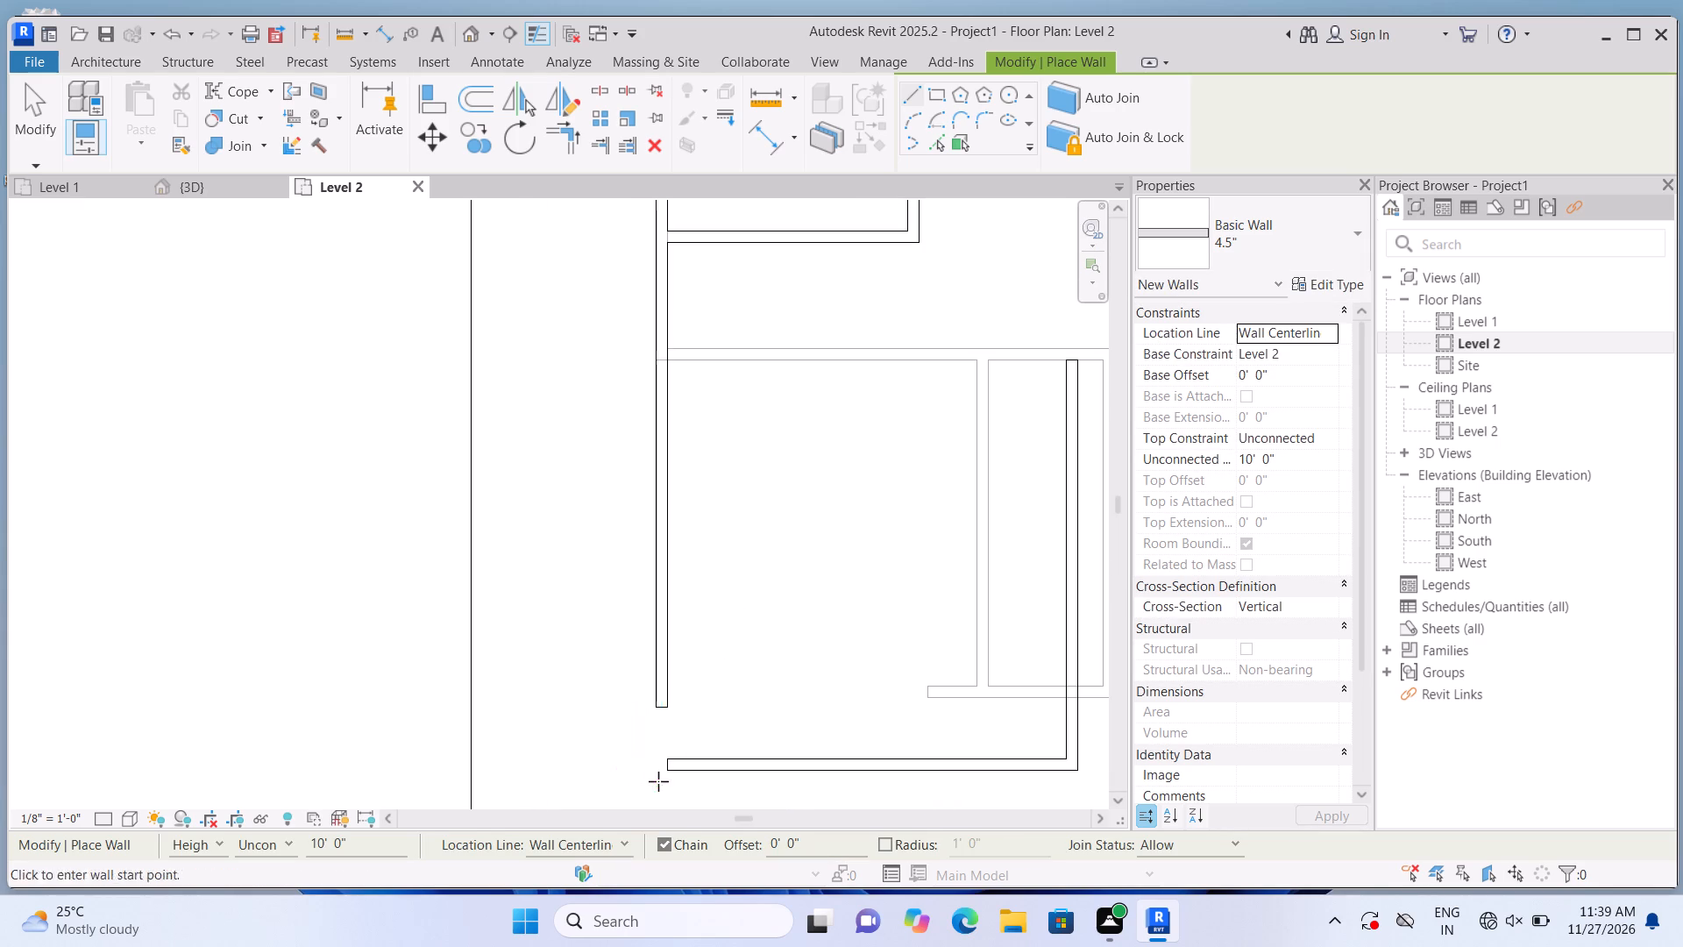
left_click(664, 705)
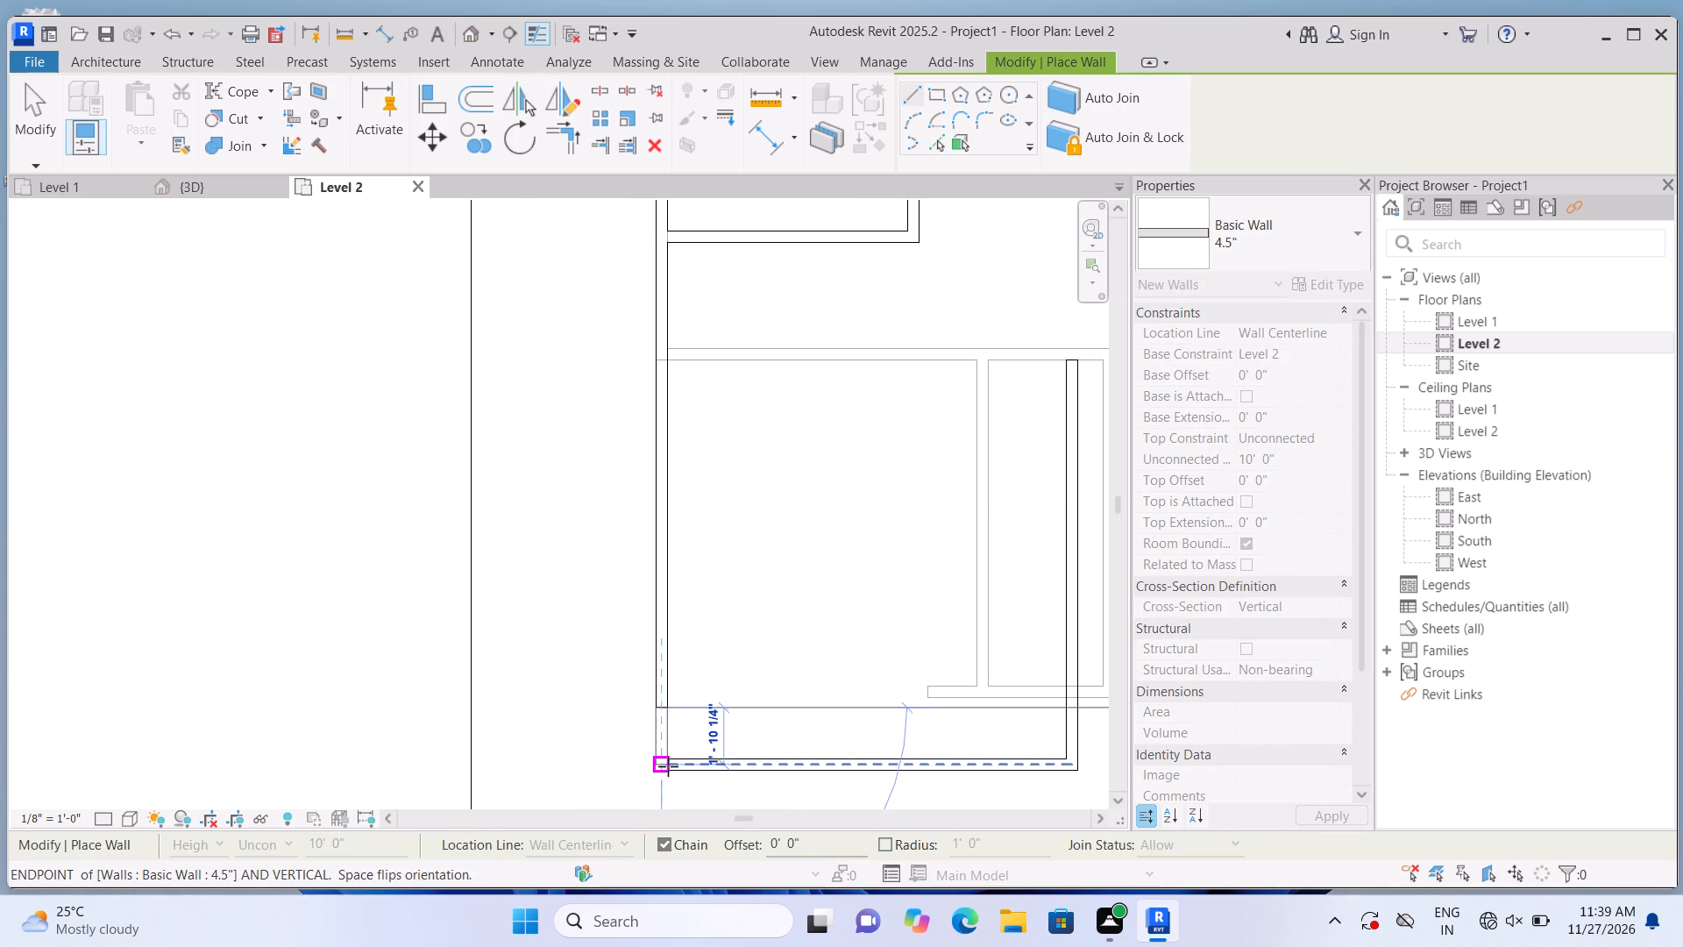
left_click(668, 770)
scroll(688, 698, "down", 2)
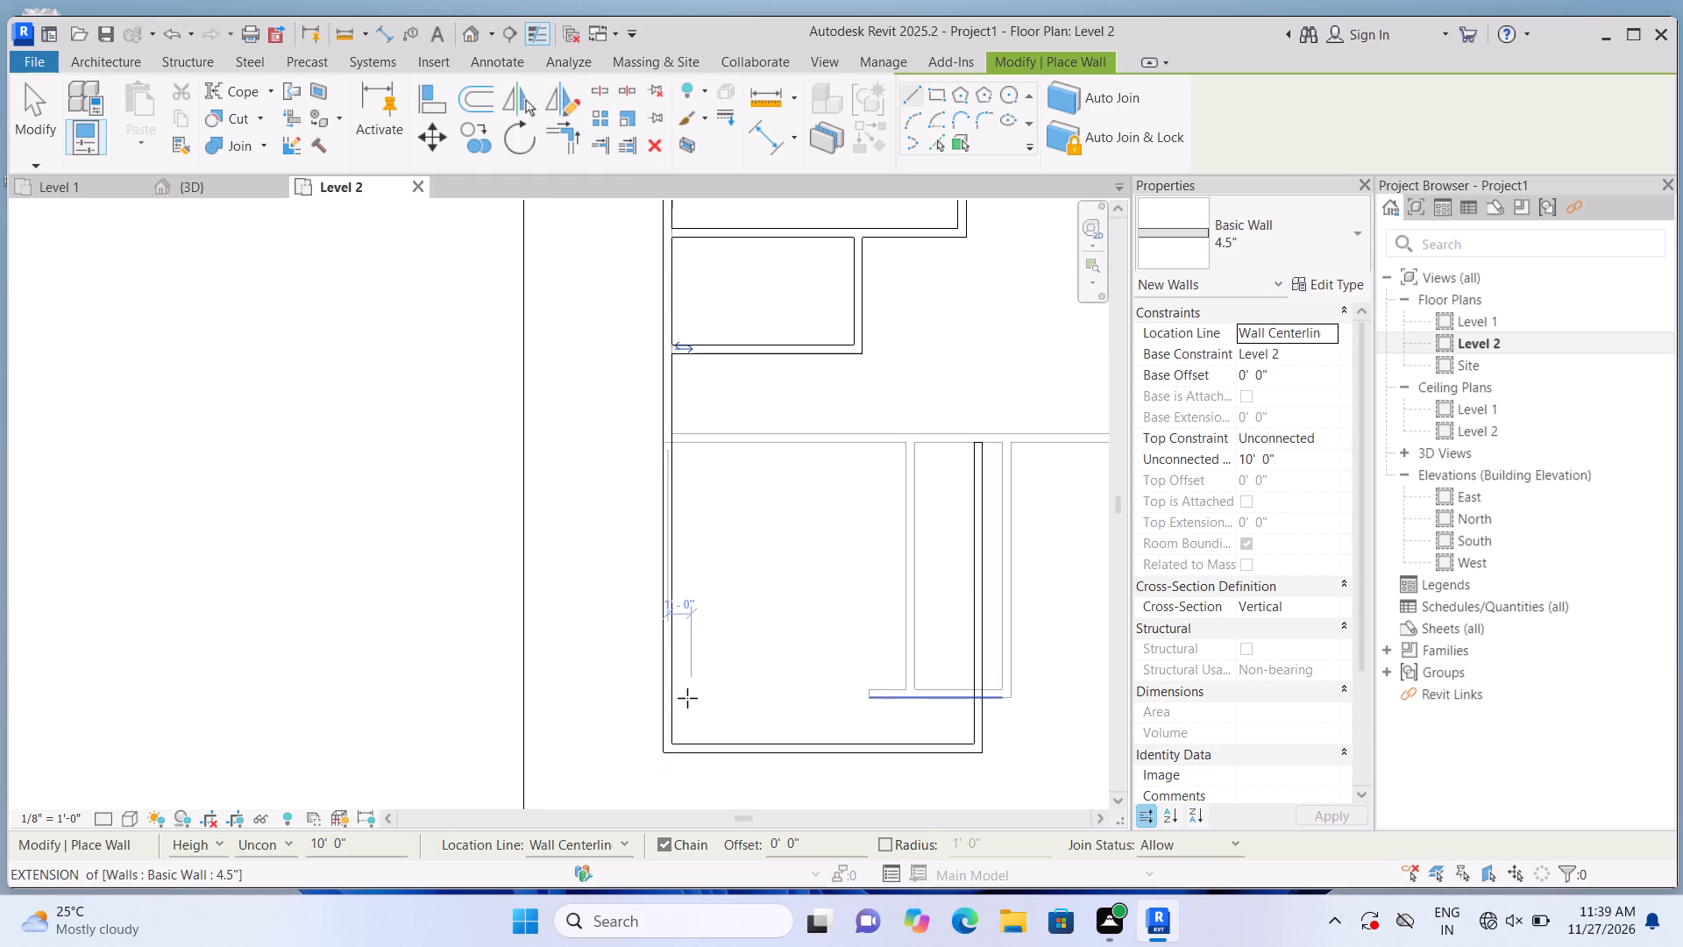
scroll(687, 698, "down", 5)
middle_click_drag(721, 704, 572, 694)
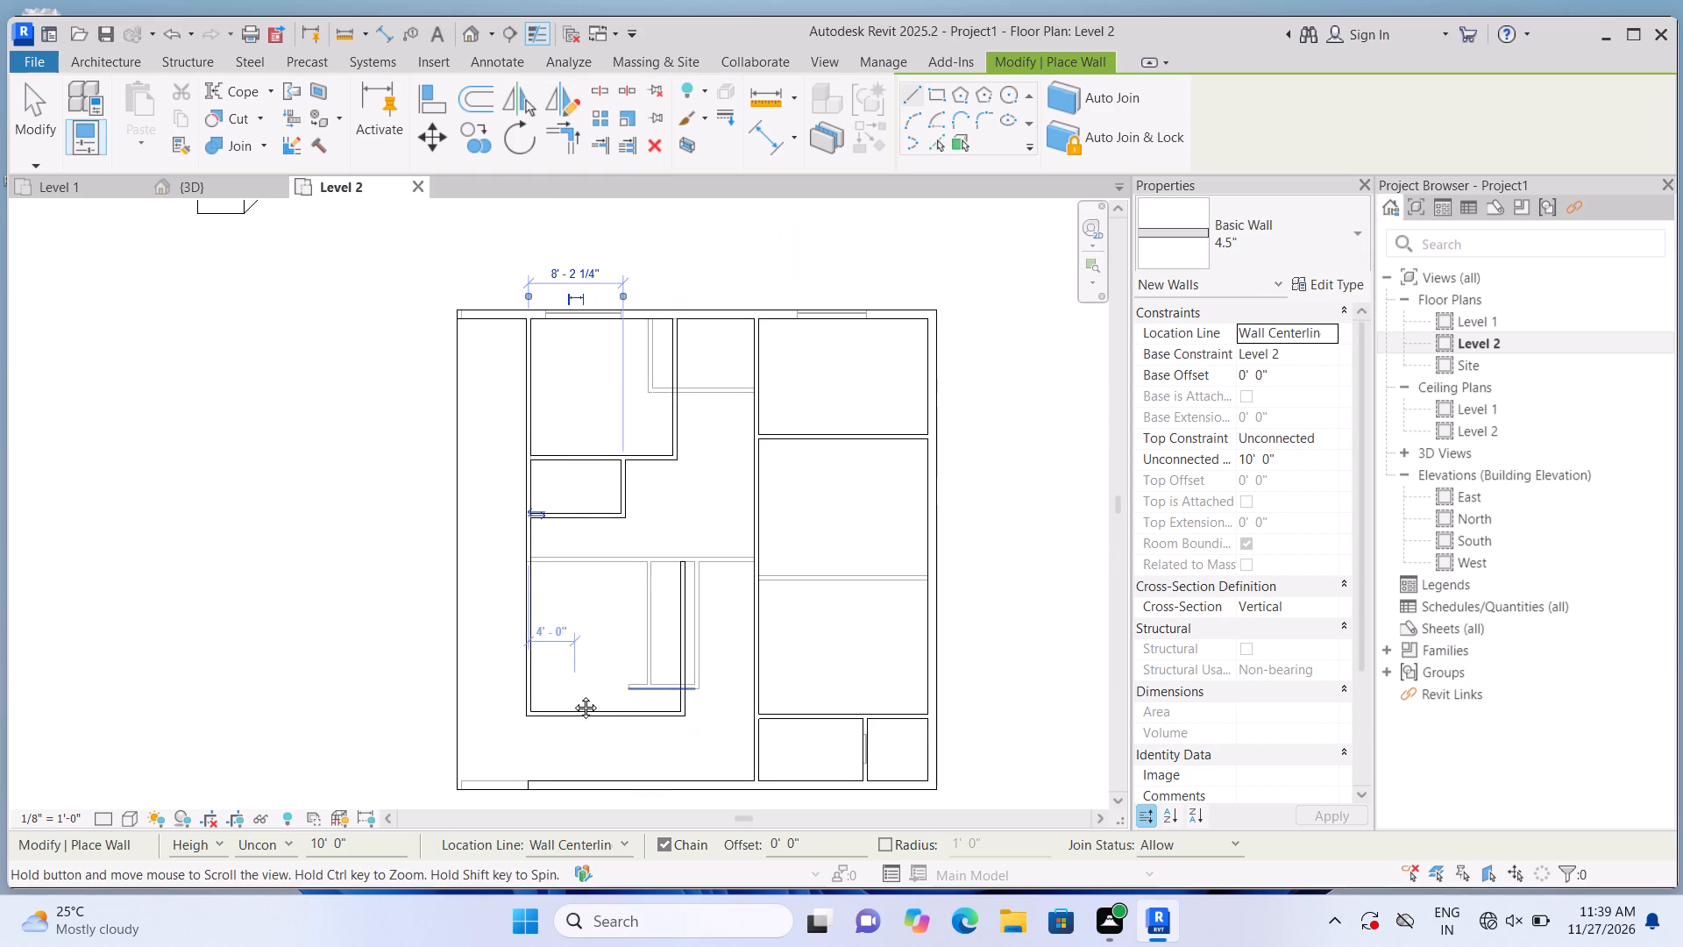
middle_click_drag(572, 694, 582, 658)
scroll(589, 652, "up", 2)
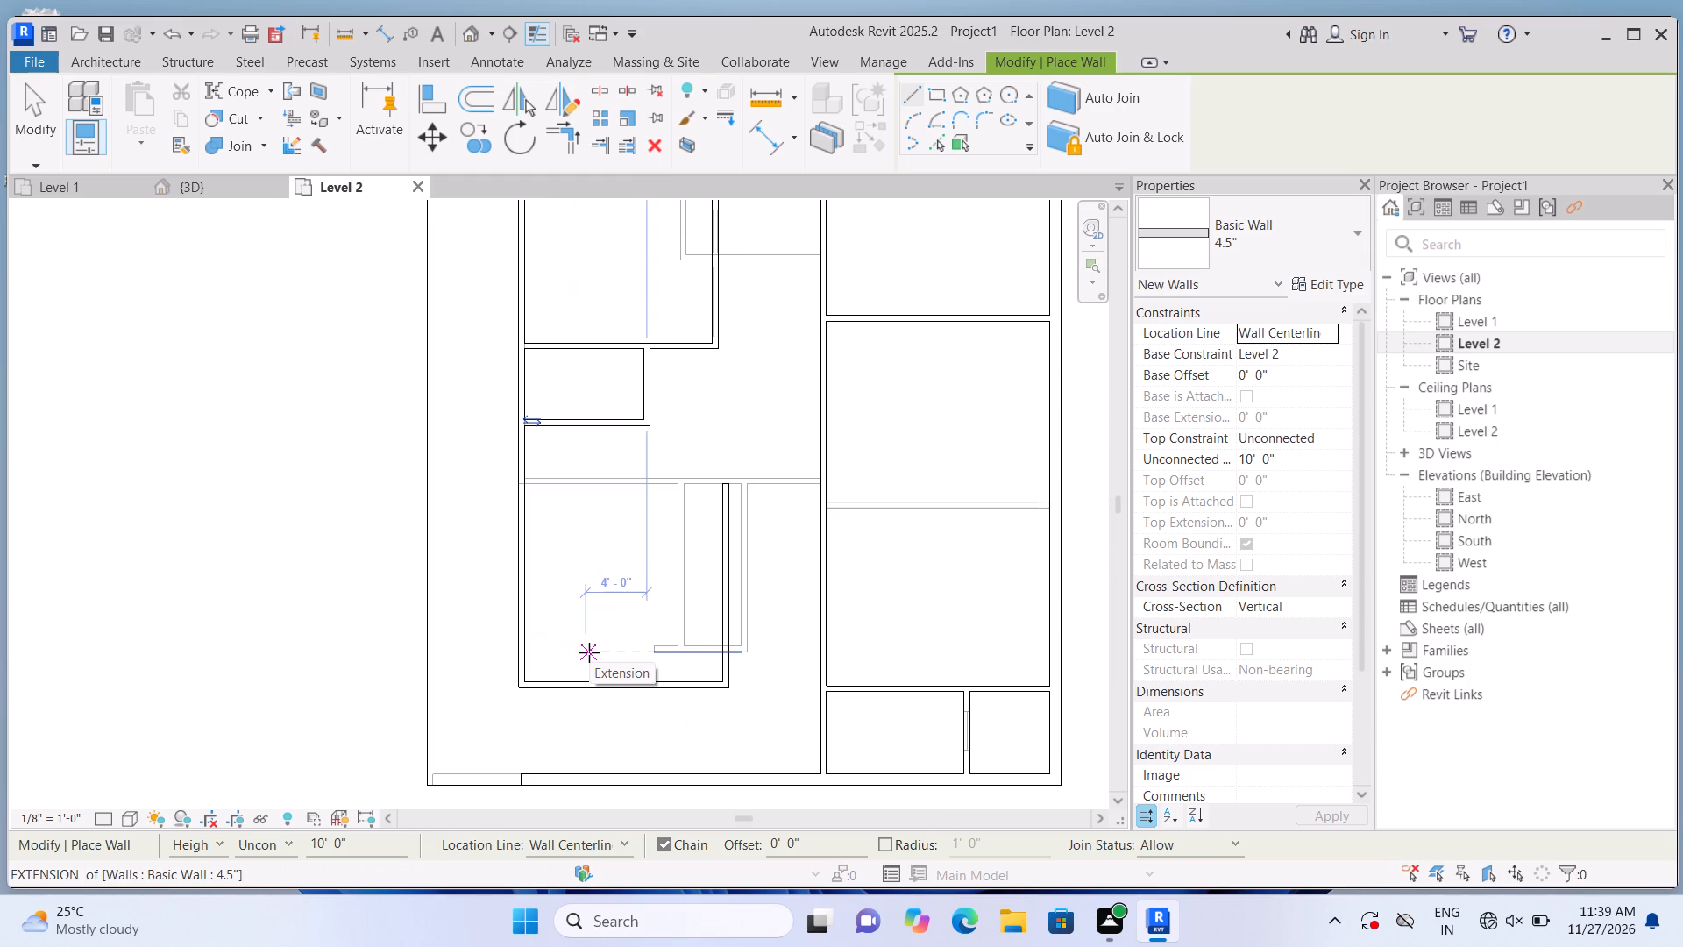
scroll(601, 620, "down", 2)
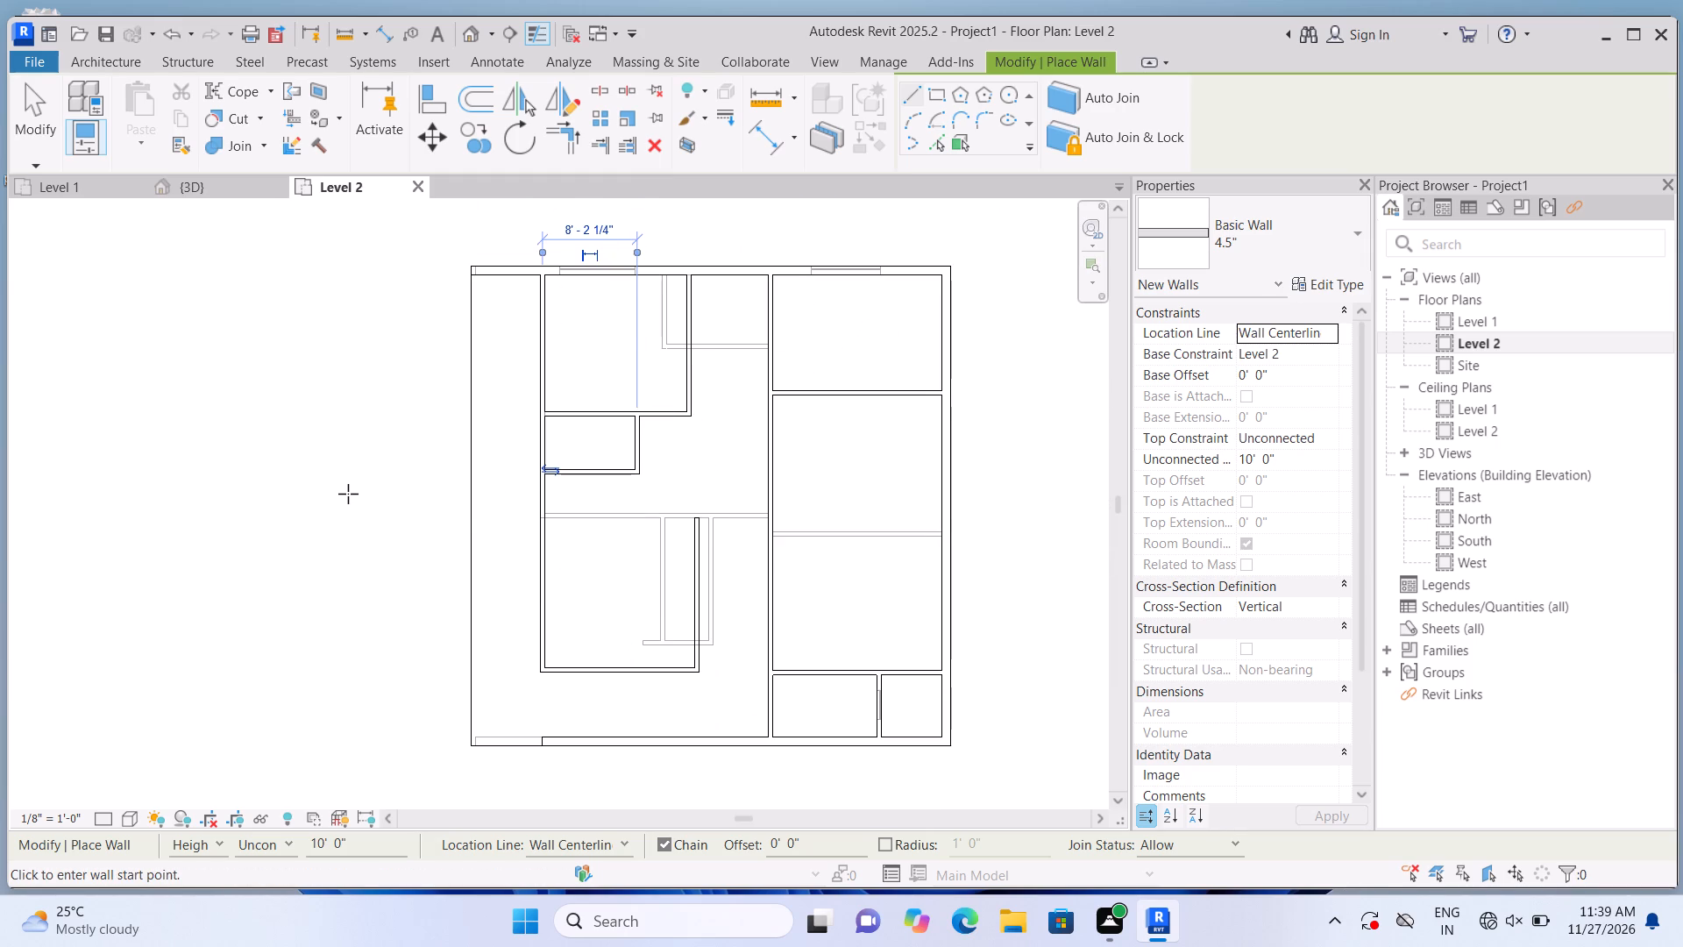
key("Escape")
Place two 36" x 84" Single-Flush doors in the upper-left room's bottom wall: one near its right corner, one swinging into the small room.
scroll(391, 497, "up", 2)
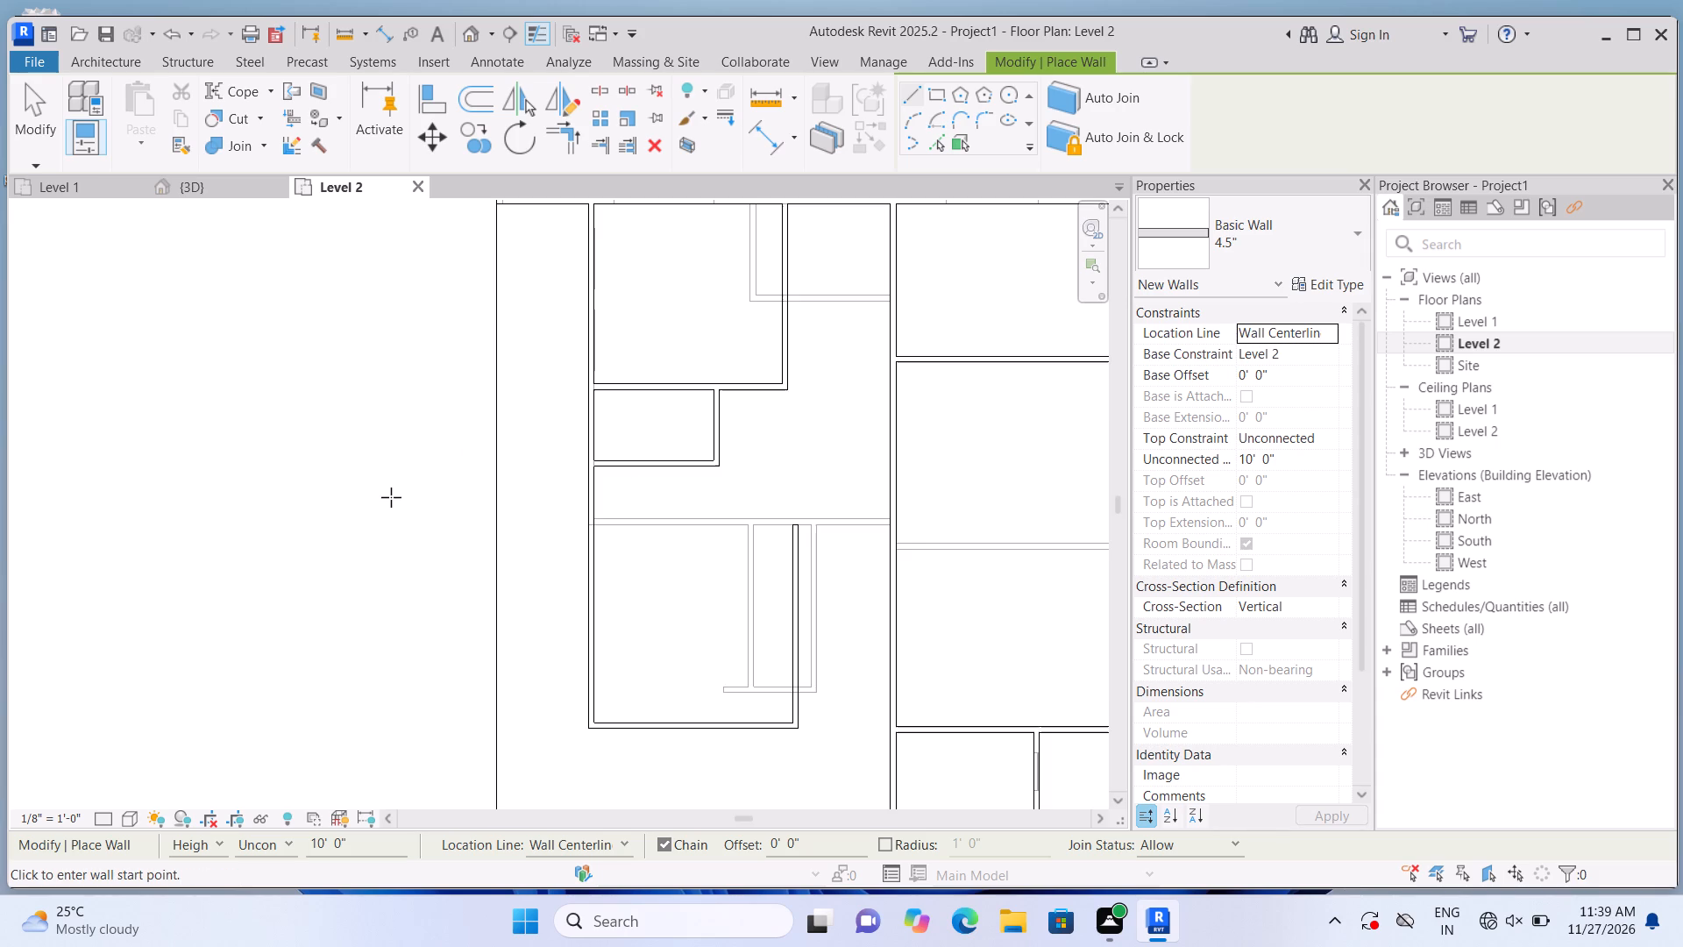
scroll(388, 500, "down", 1)
left_click(132, 58)
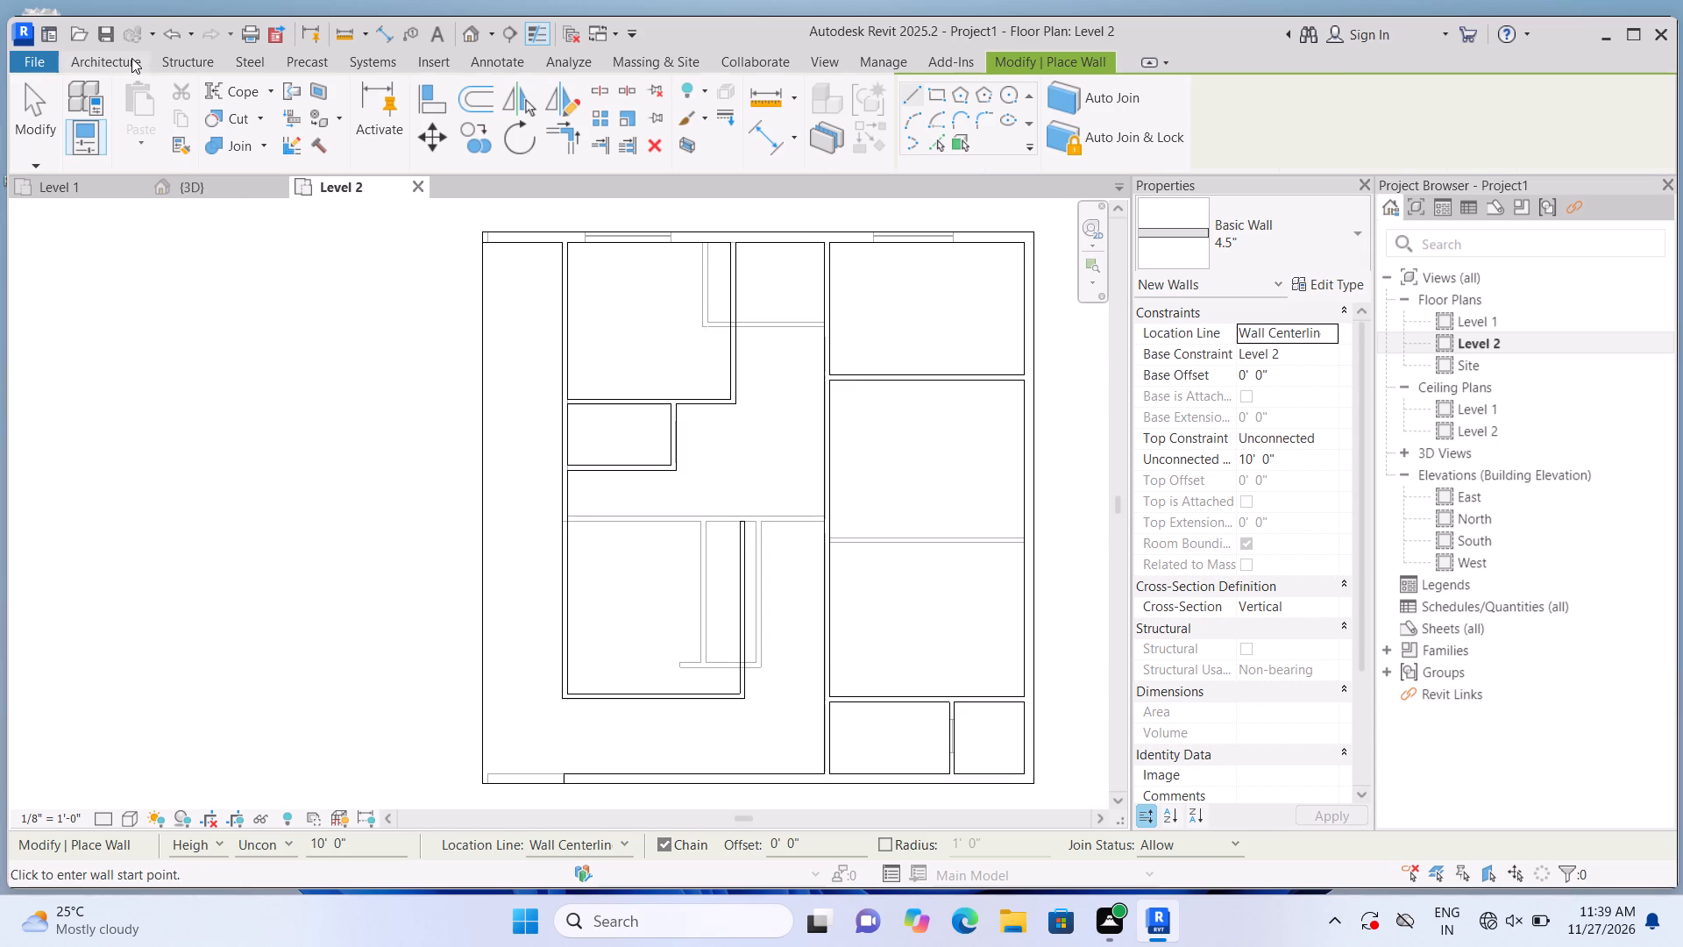
left_click(147, 99)
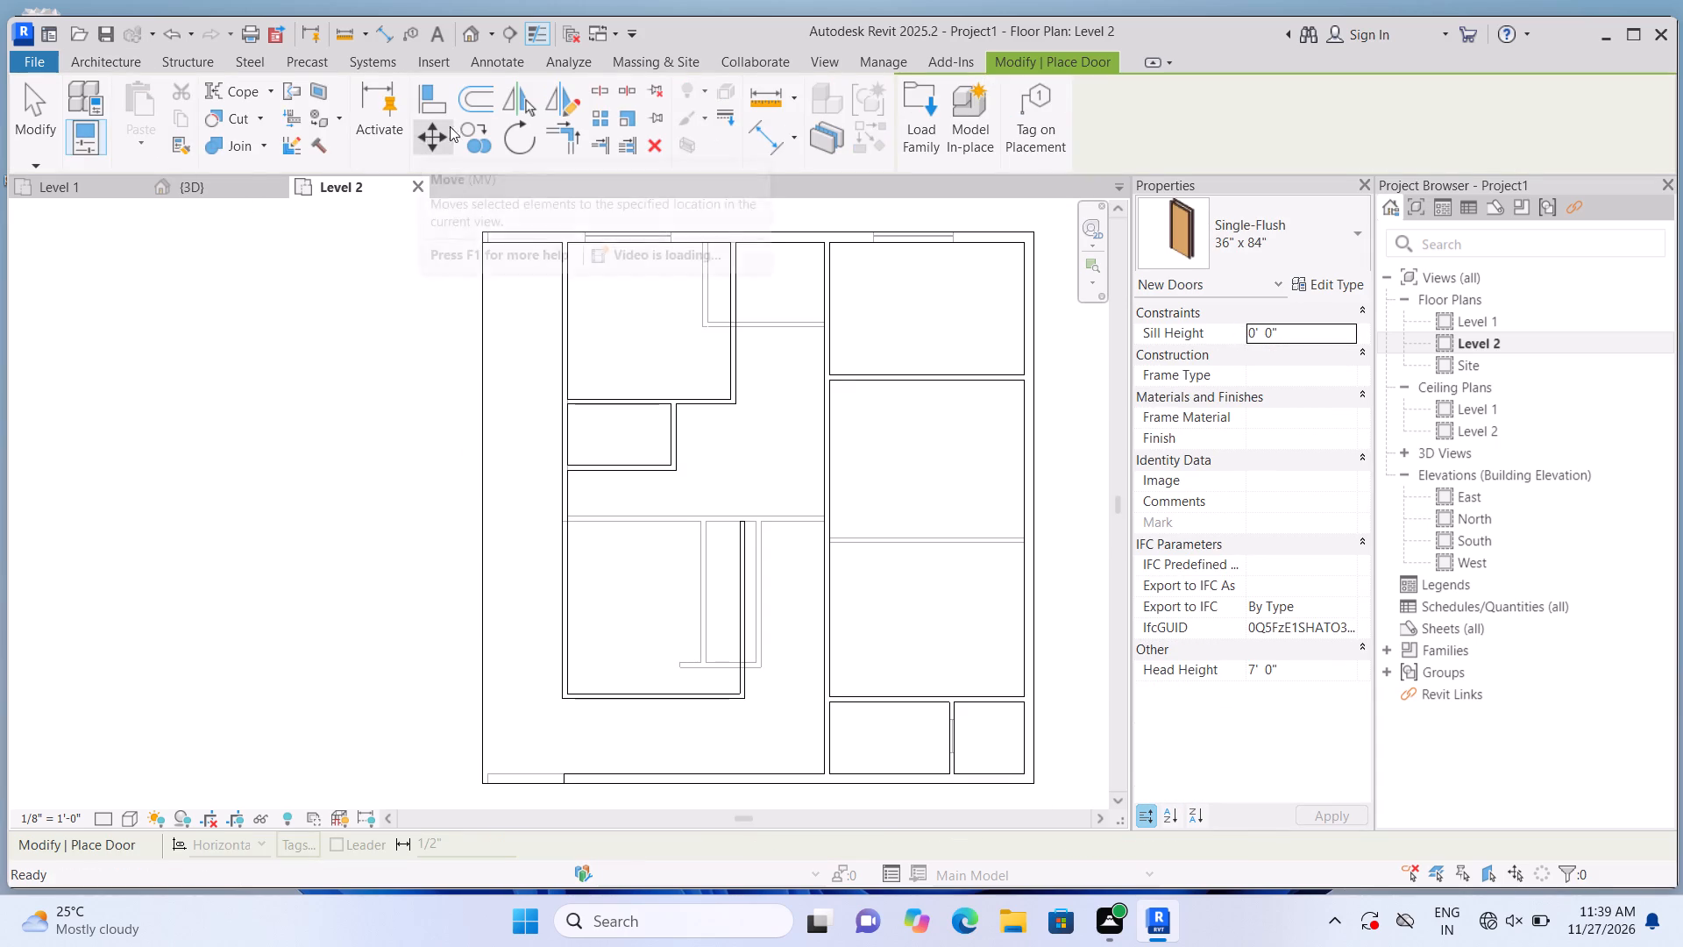
scroll(599, 281, "up", 2)
scroll(739, 411, "up", 2)
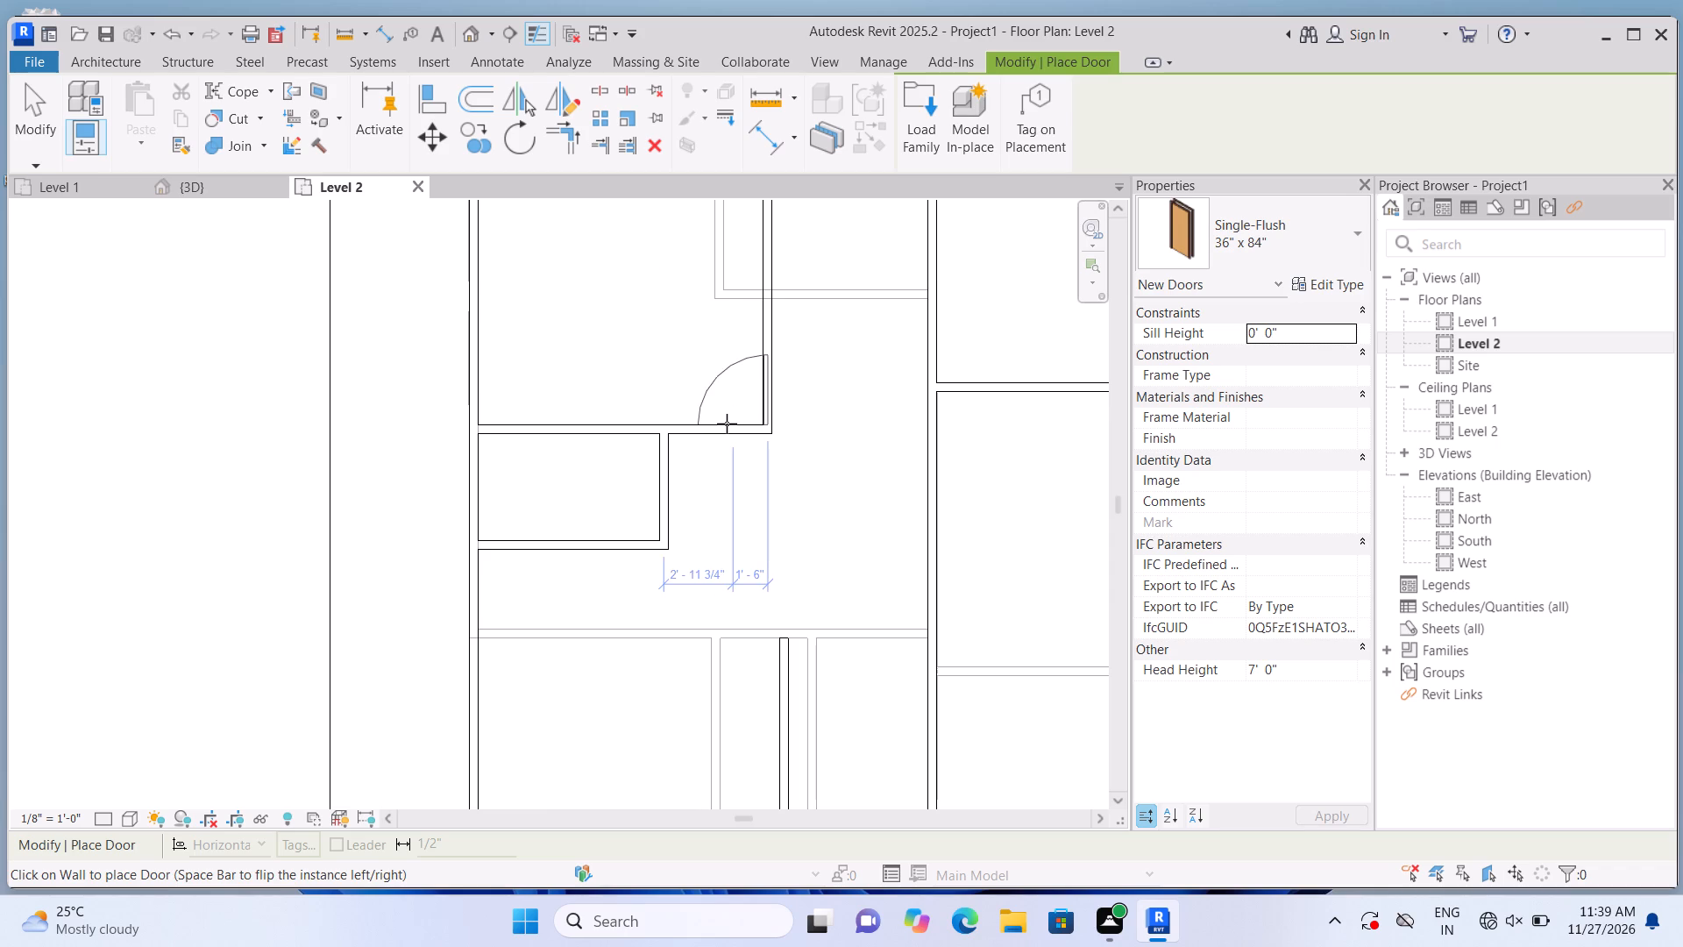
left_click(723, 424)
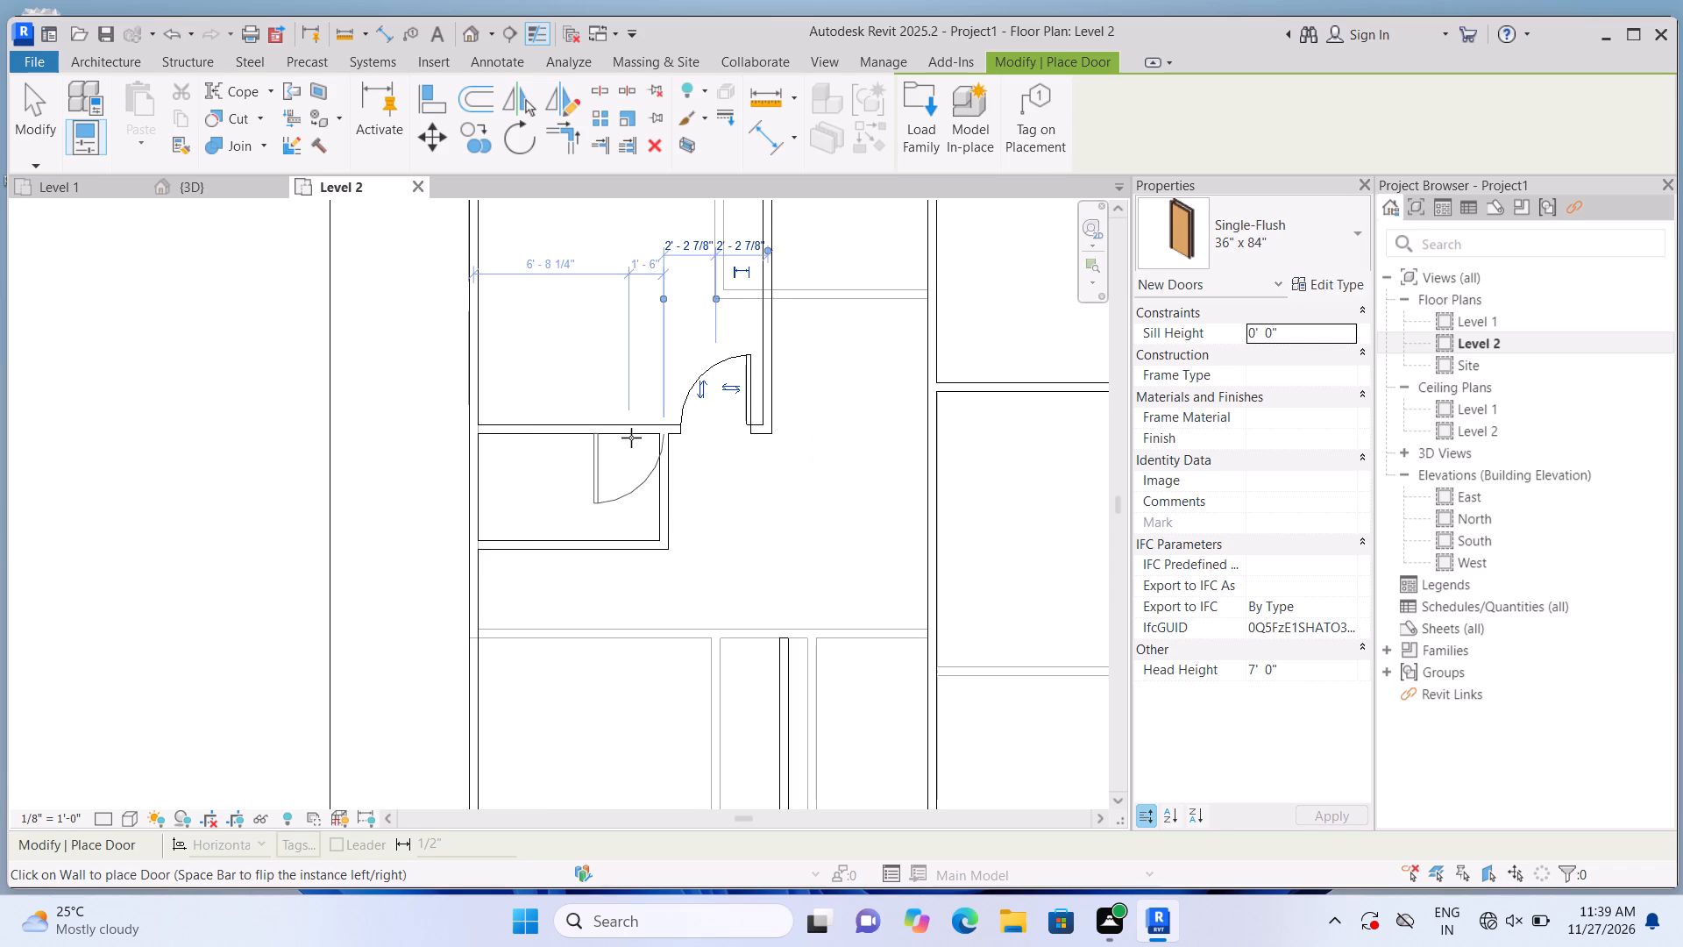
key("space")
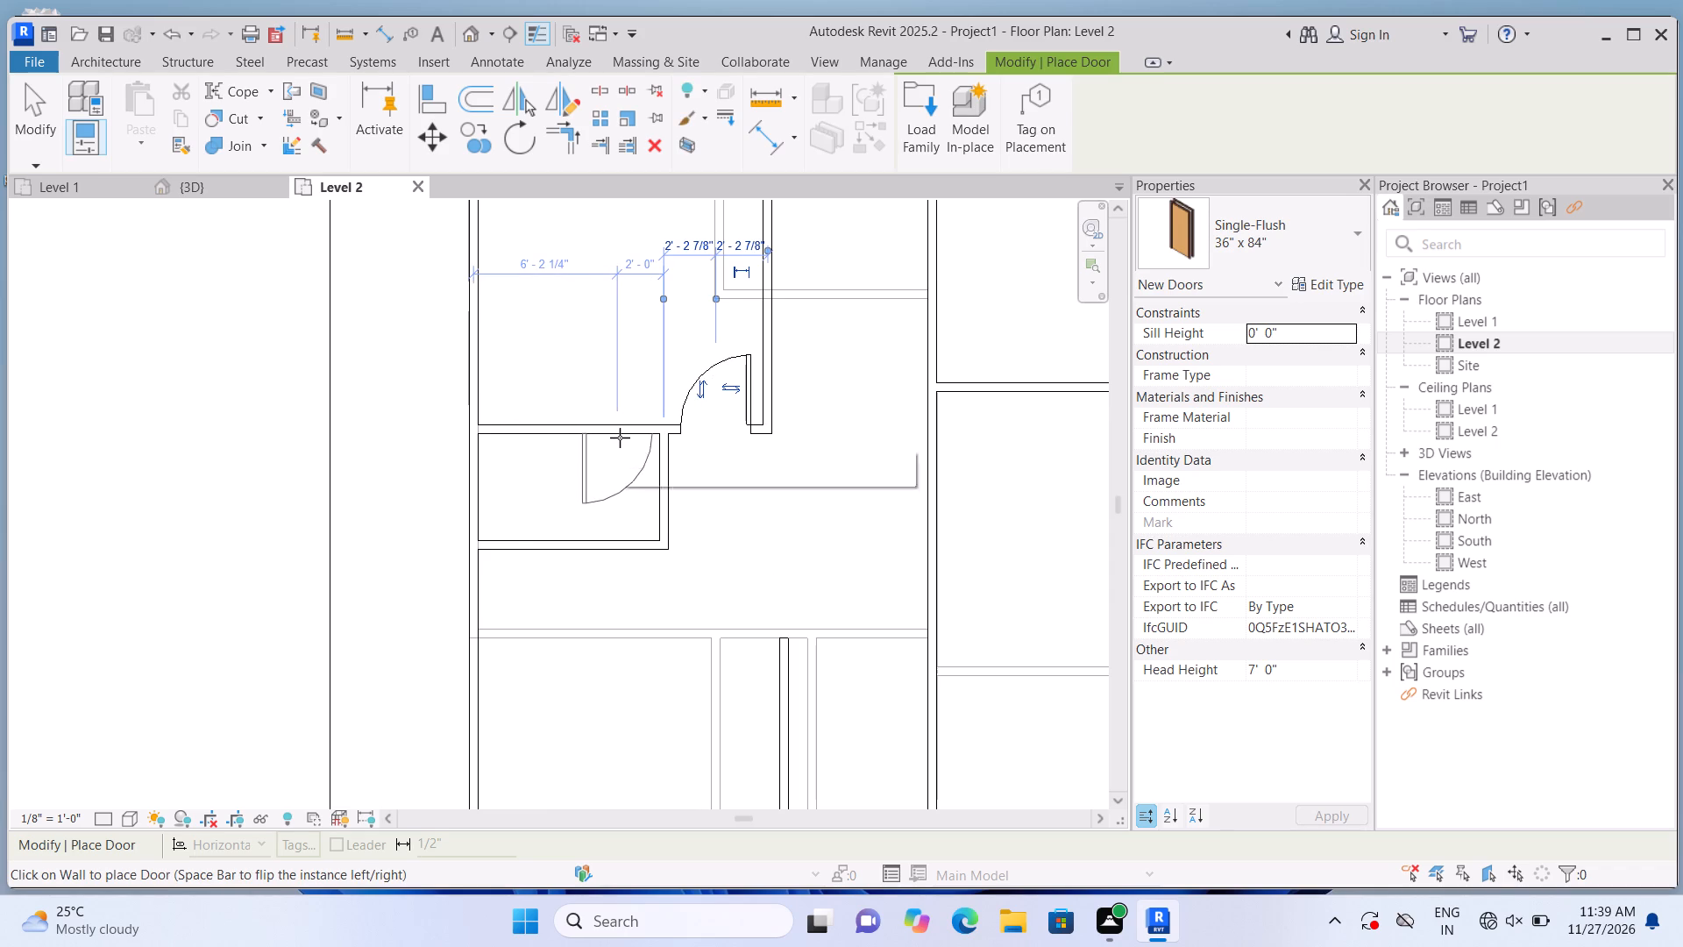
left_click(620, 438)
Place a 36" x 84" Single-Flush door into the upper-right room, centred 1'11" above its bottom wall with the hinge flipped to that side.
scroll(630, 415, "down", 6)
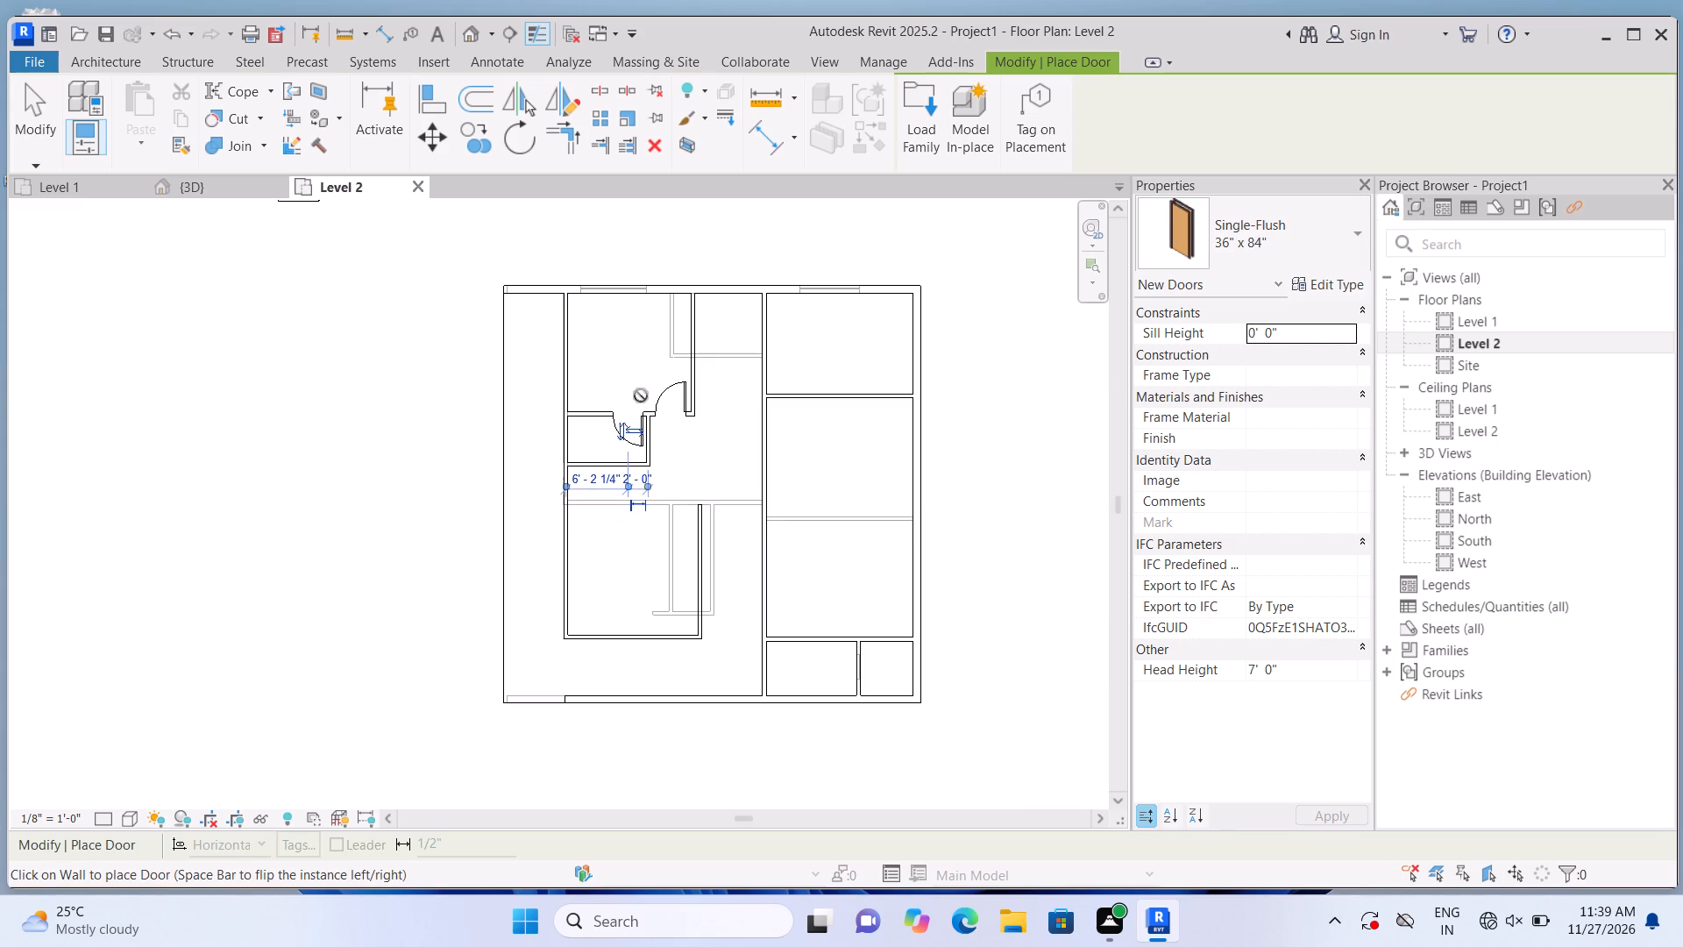
scroll(829, 369, "up", 8)
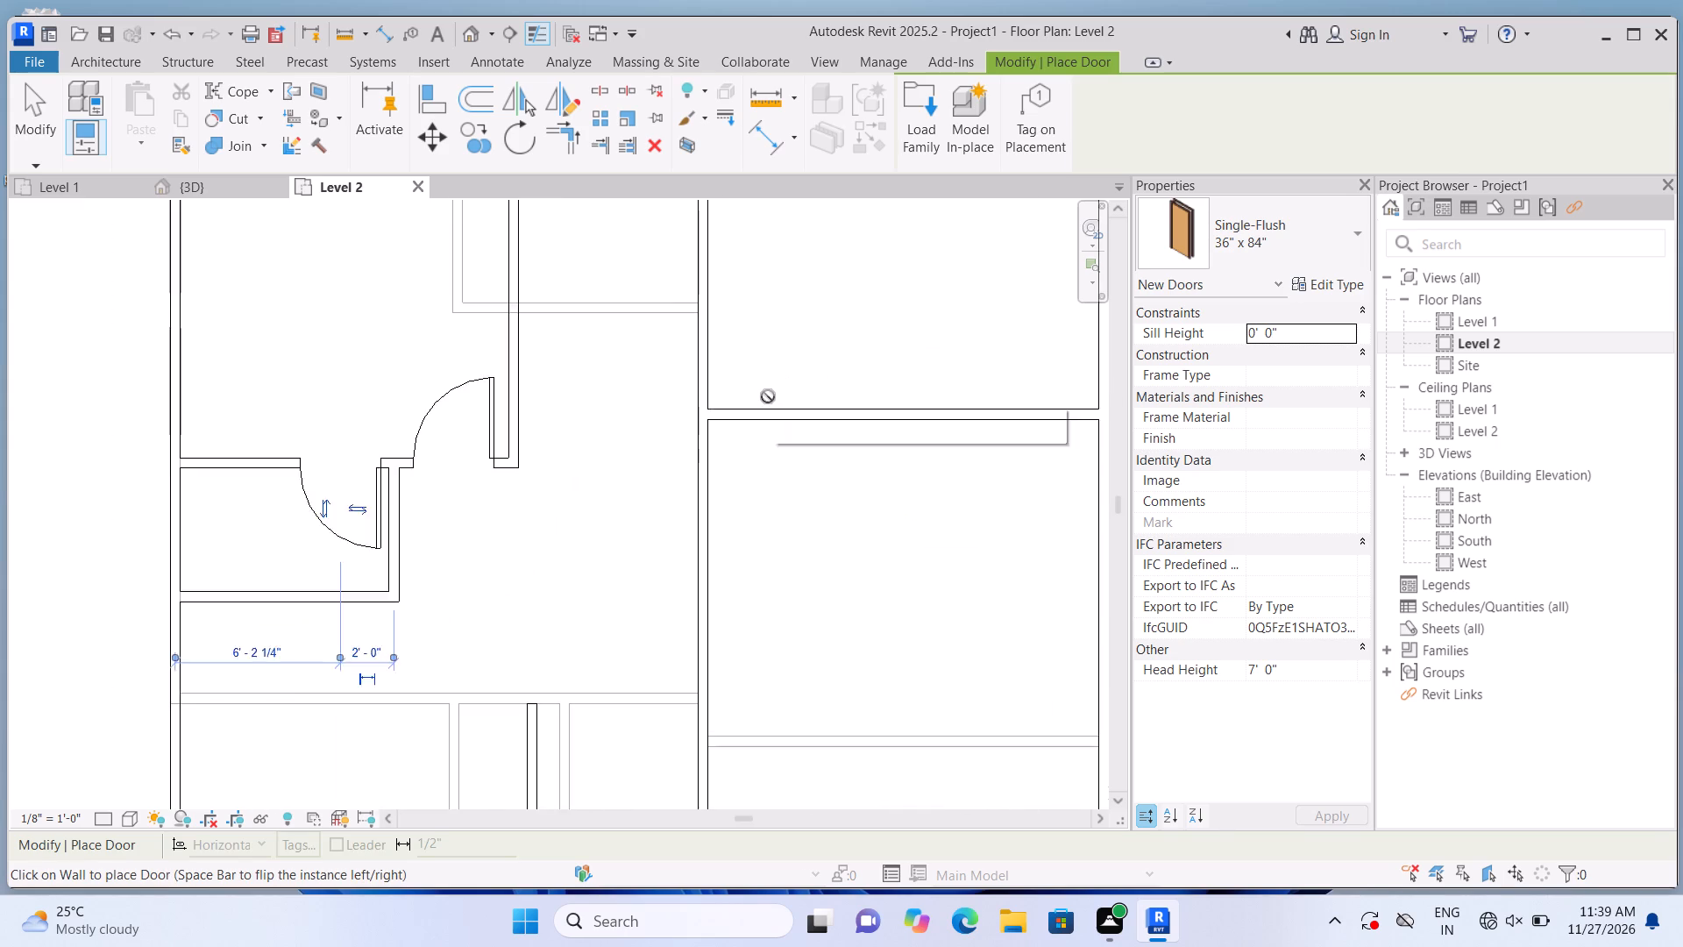
scroll(768, 396, "up", 1)
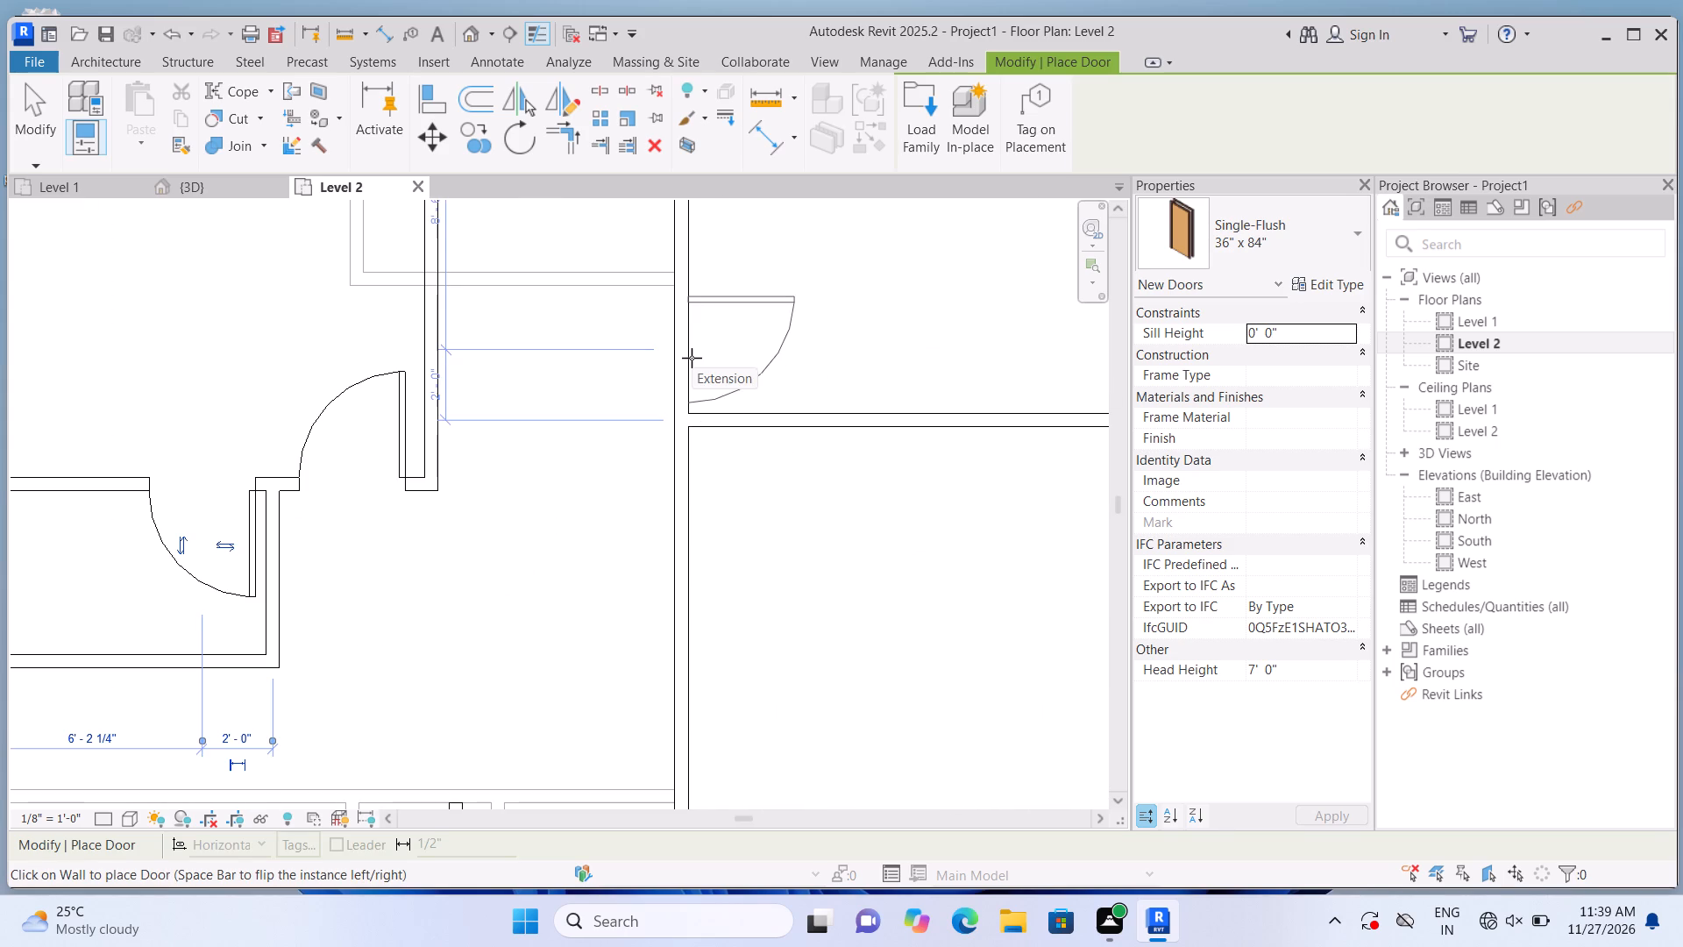
key("space")
scroll(692, 353, "up", 1)
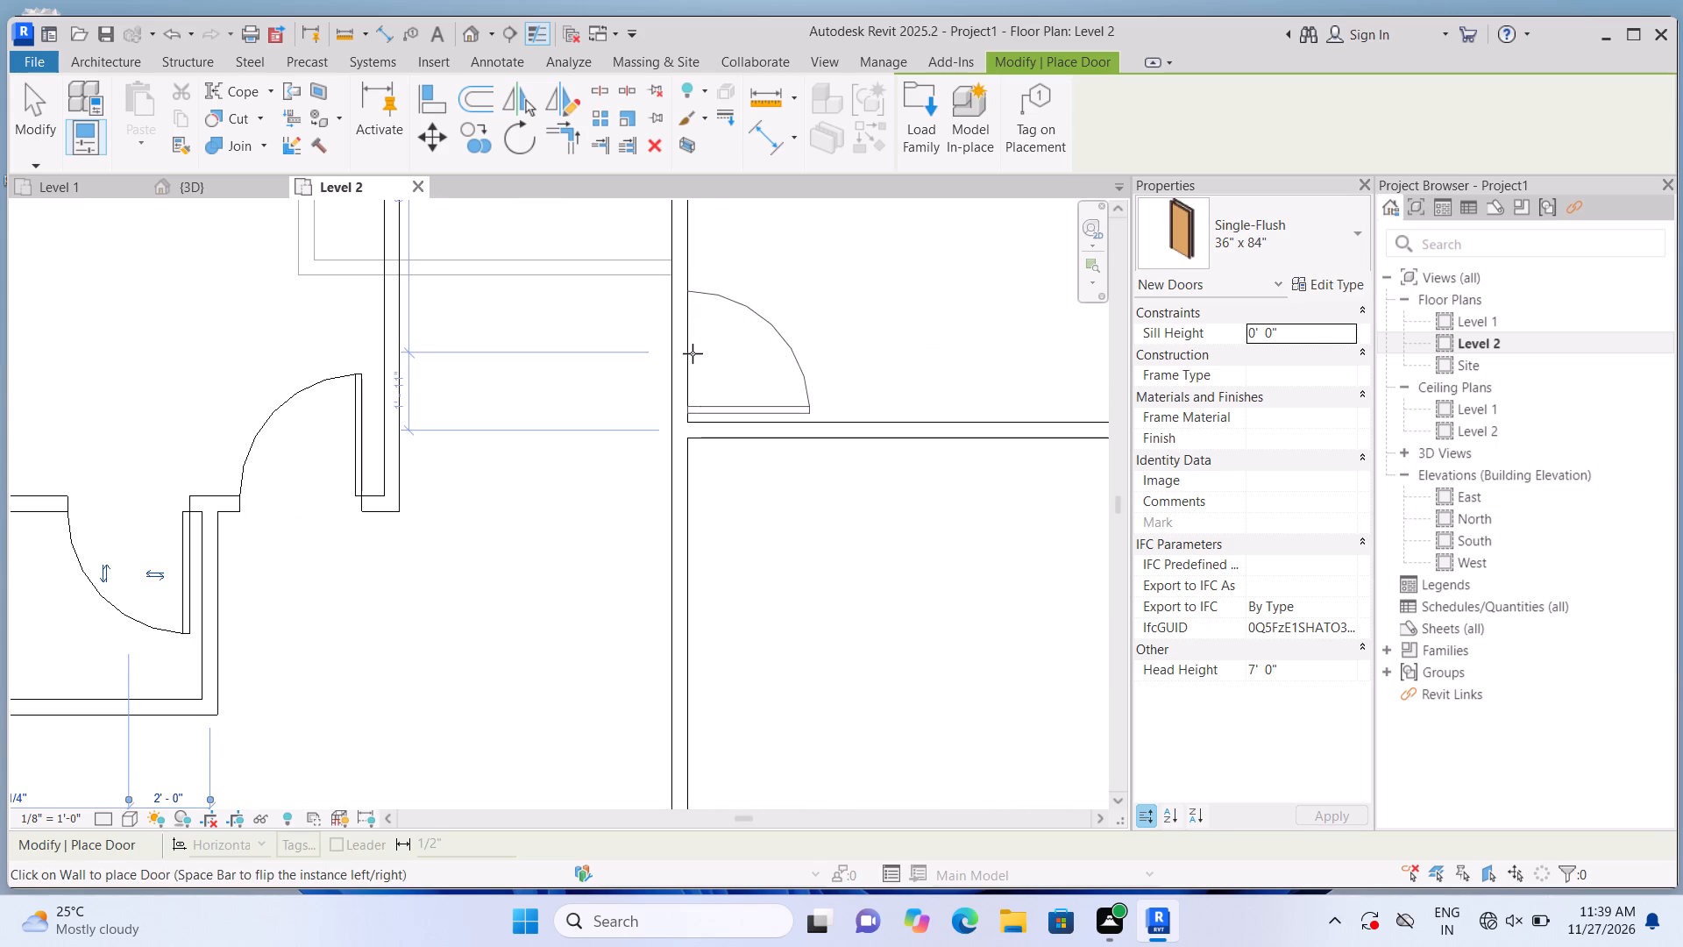
left_click(692, 353)
Place a 36" x 84" Single-Flush door into the middle-right room, centred 10'3" below the room's top wall and swinging inward.
scroll(747, 411, "down", 3)
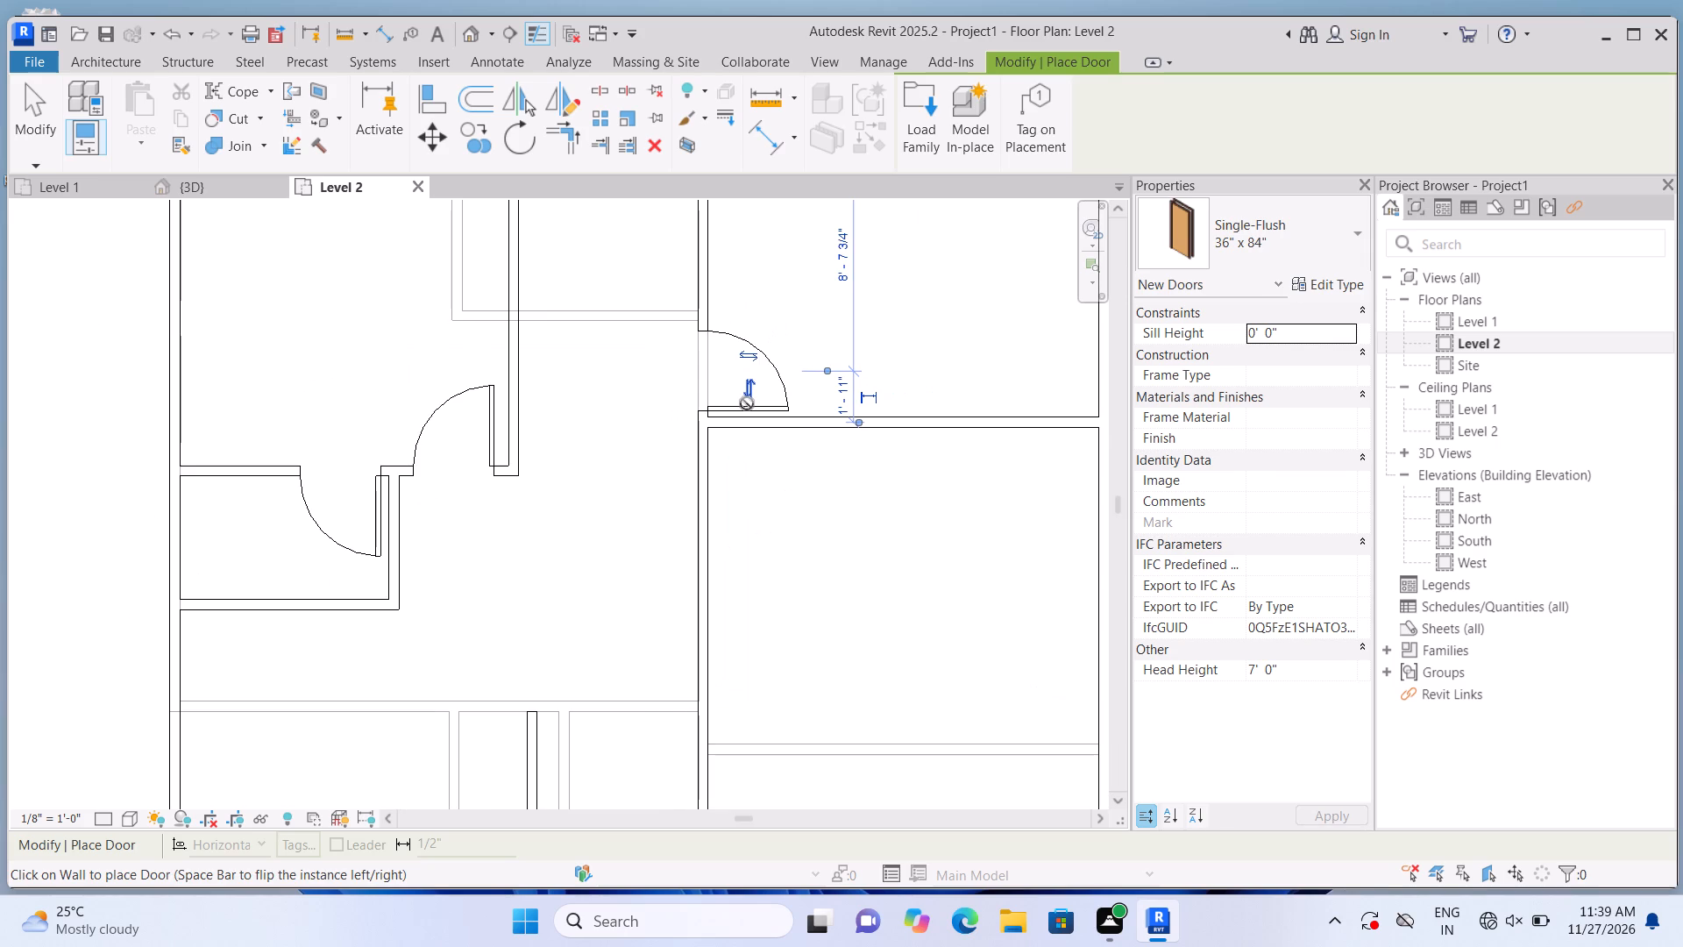
scroll(758, 393, "down", 3)
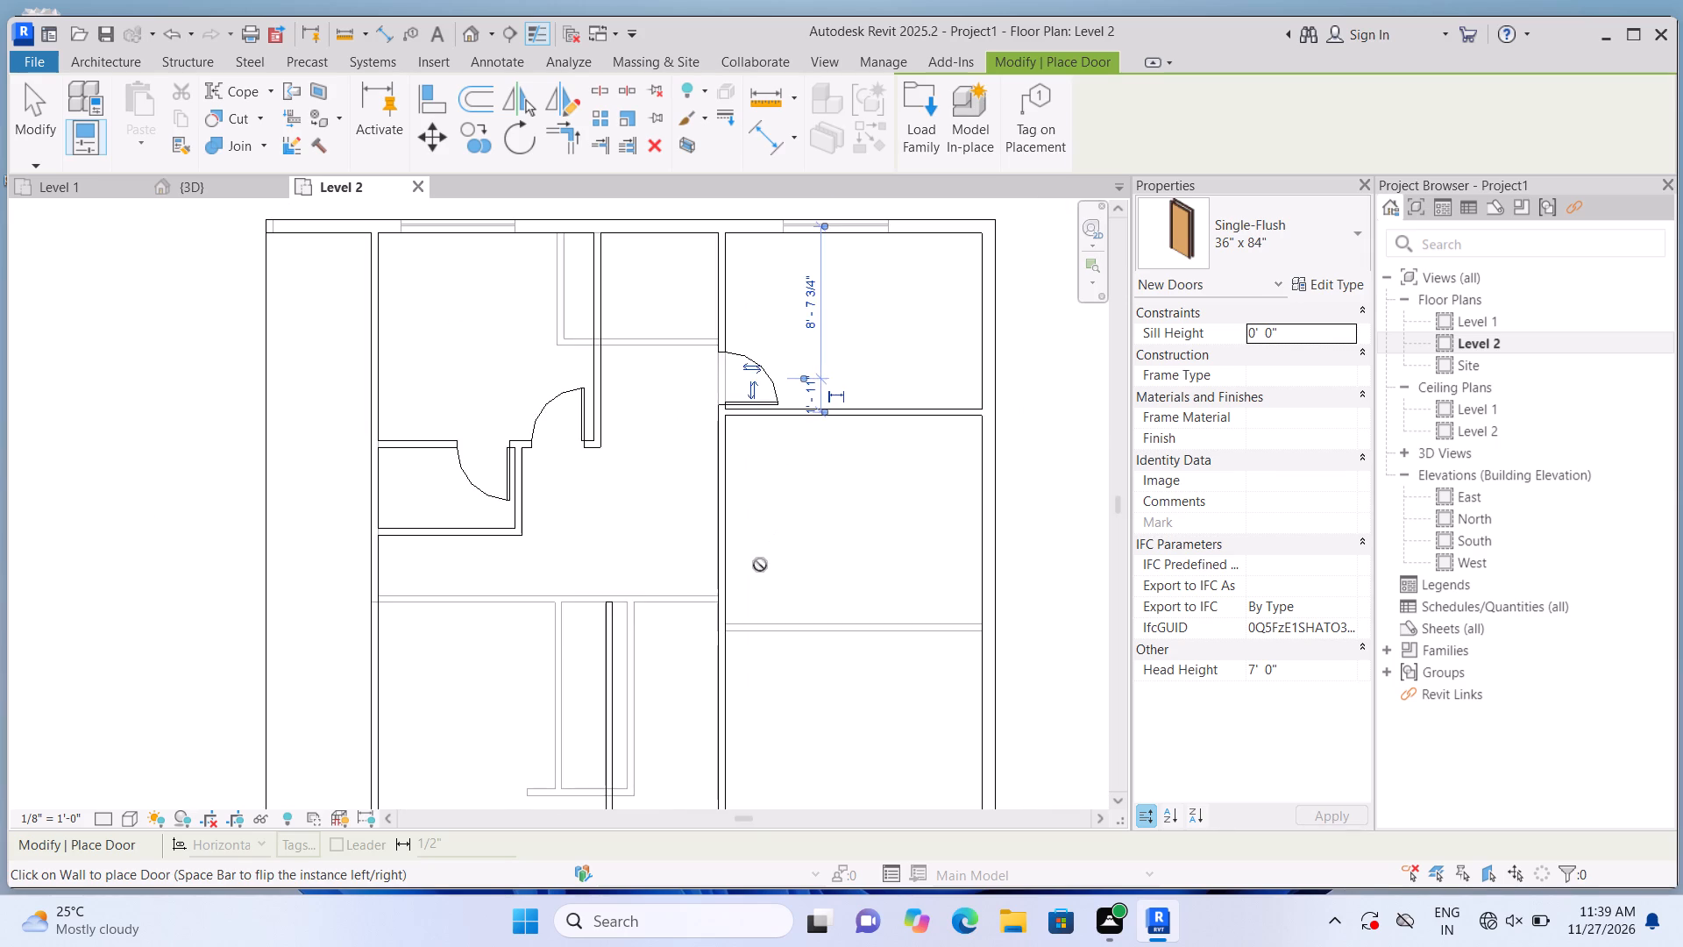
scroll(758, 572, "up", 6)
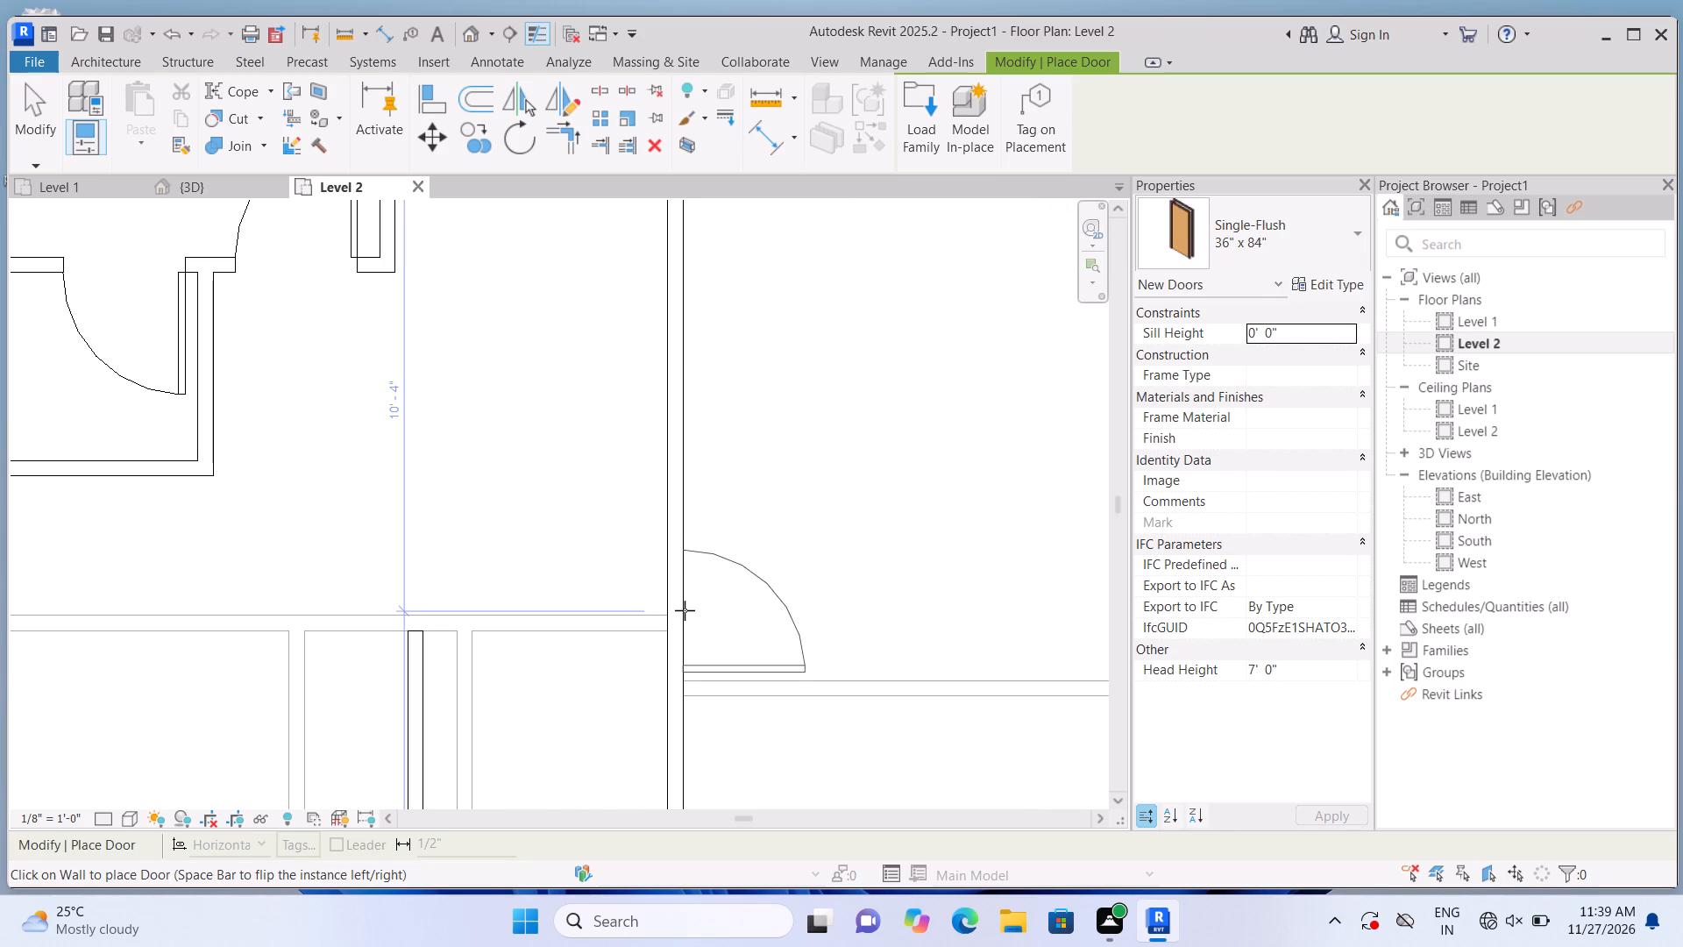
left_click(682, 608)
scroll(711, 511, "down", 10)
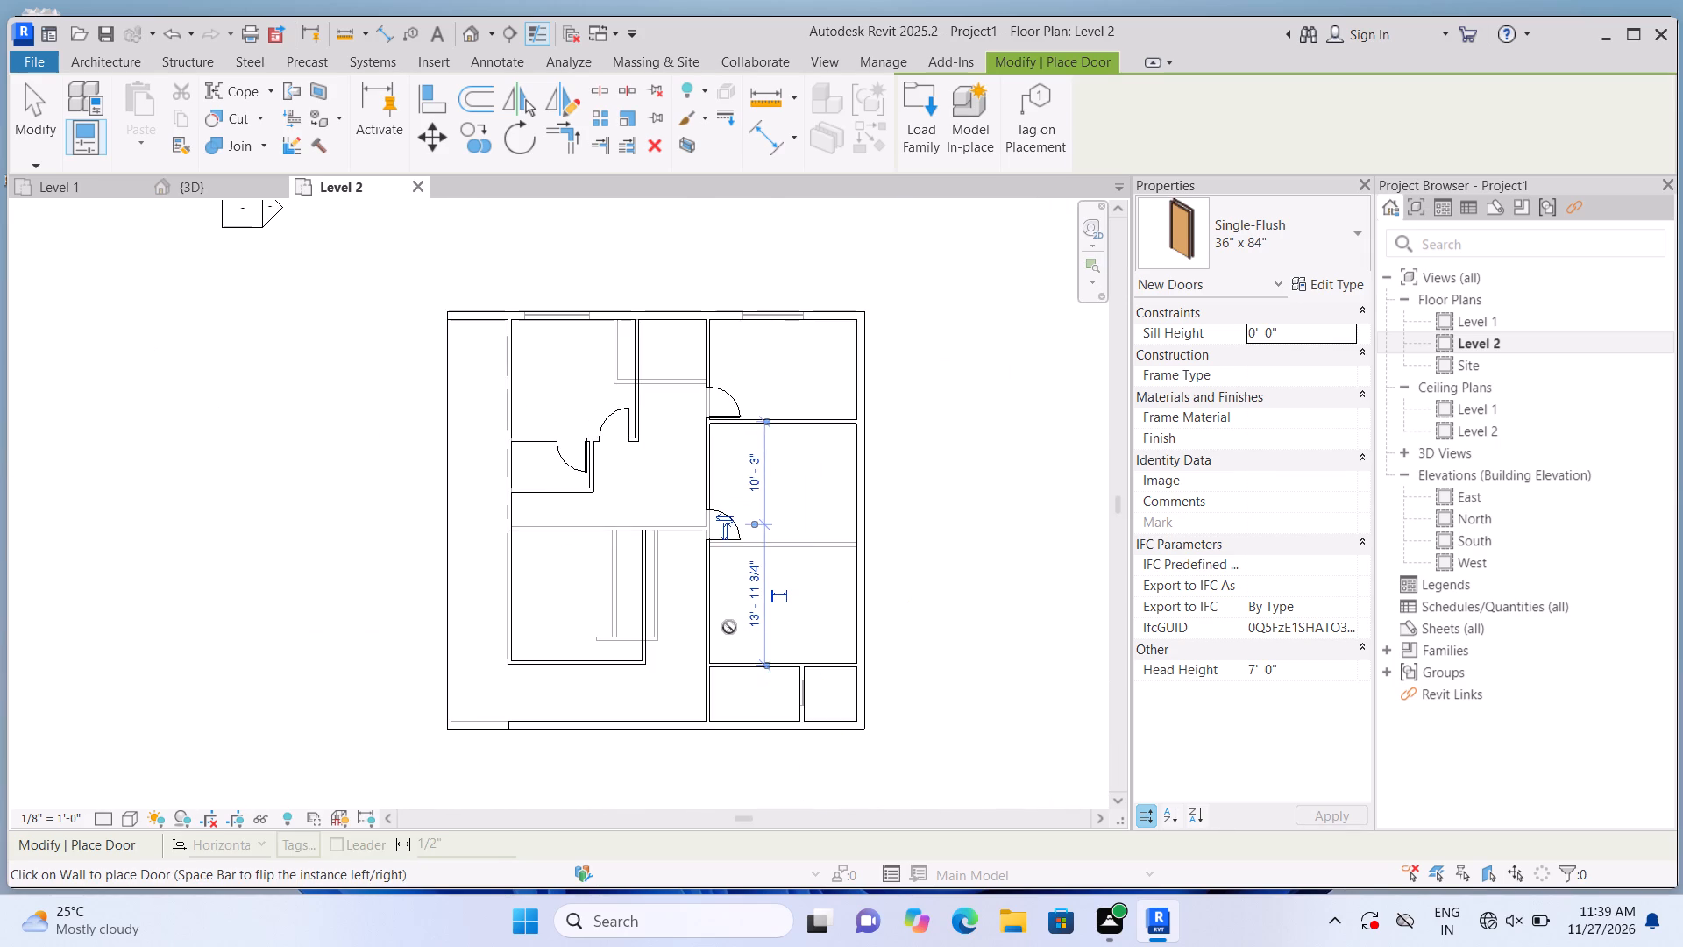
scroll(732, 644, "up", 4)
scroll(733, 644, "down", 2)
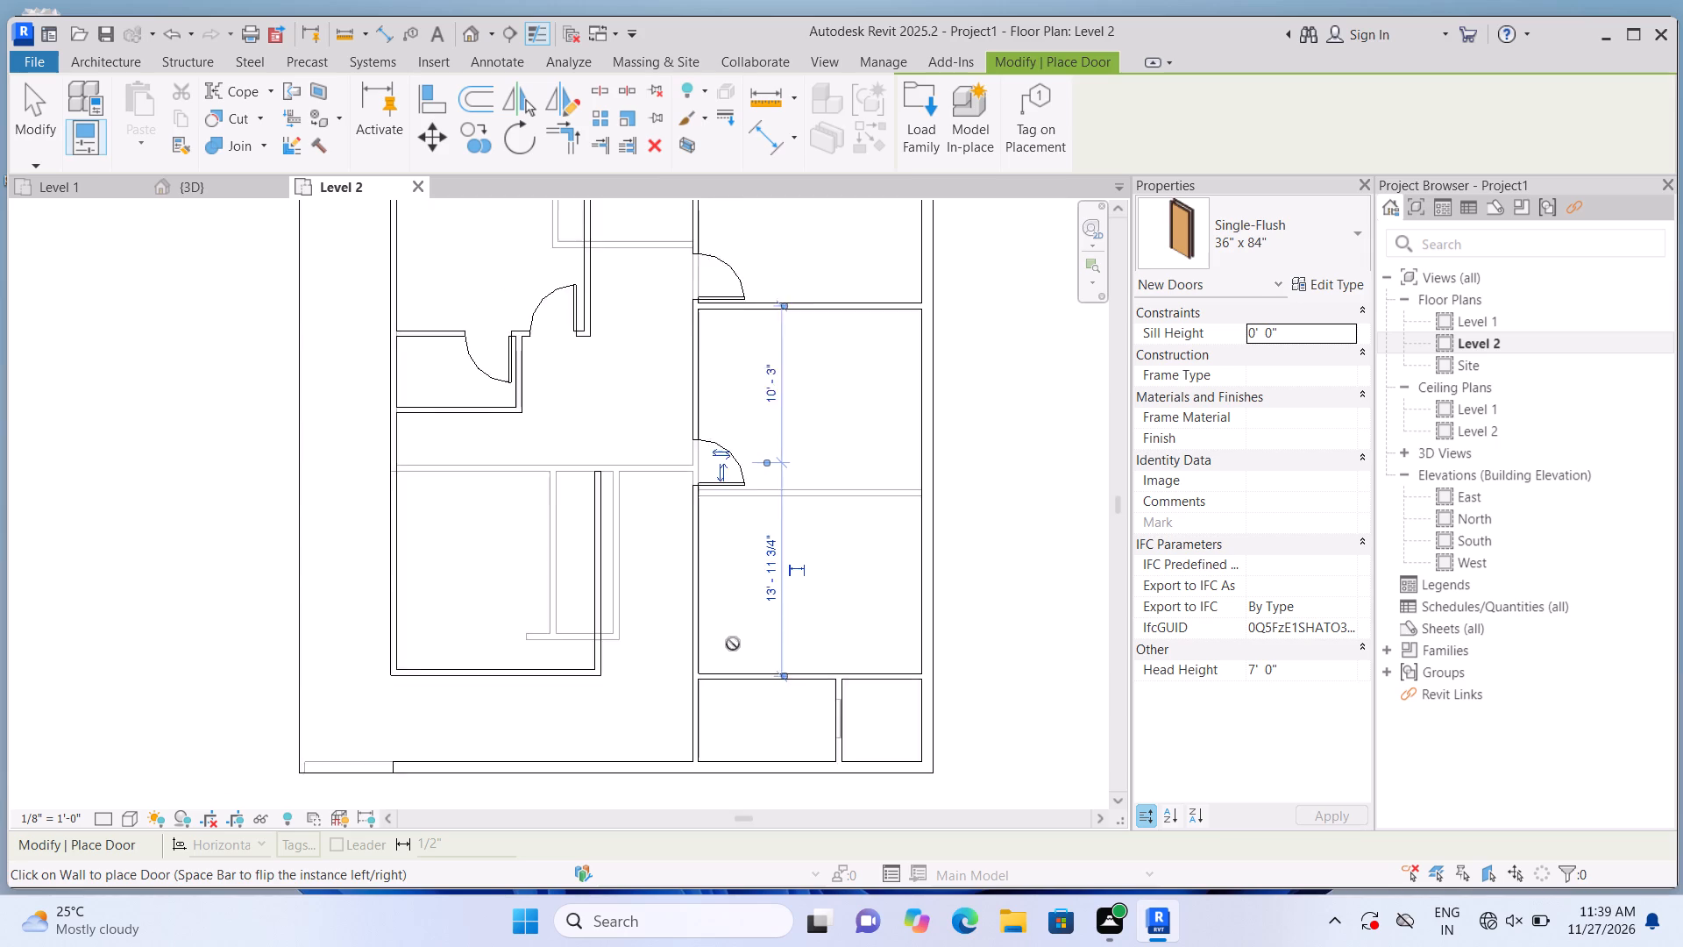
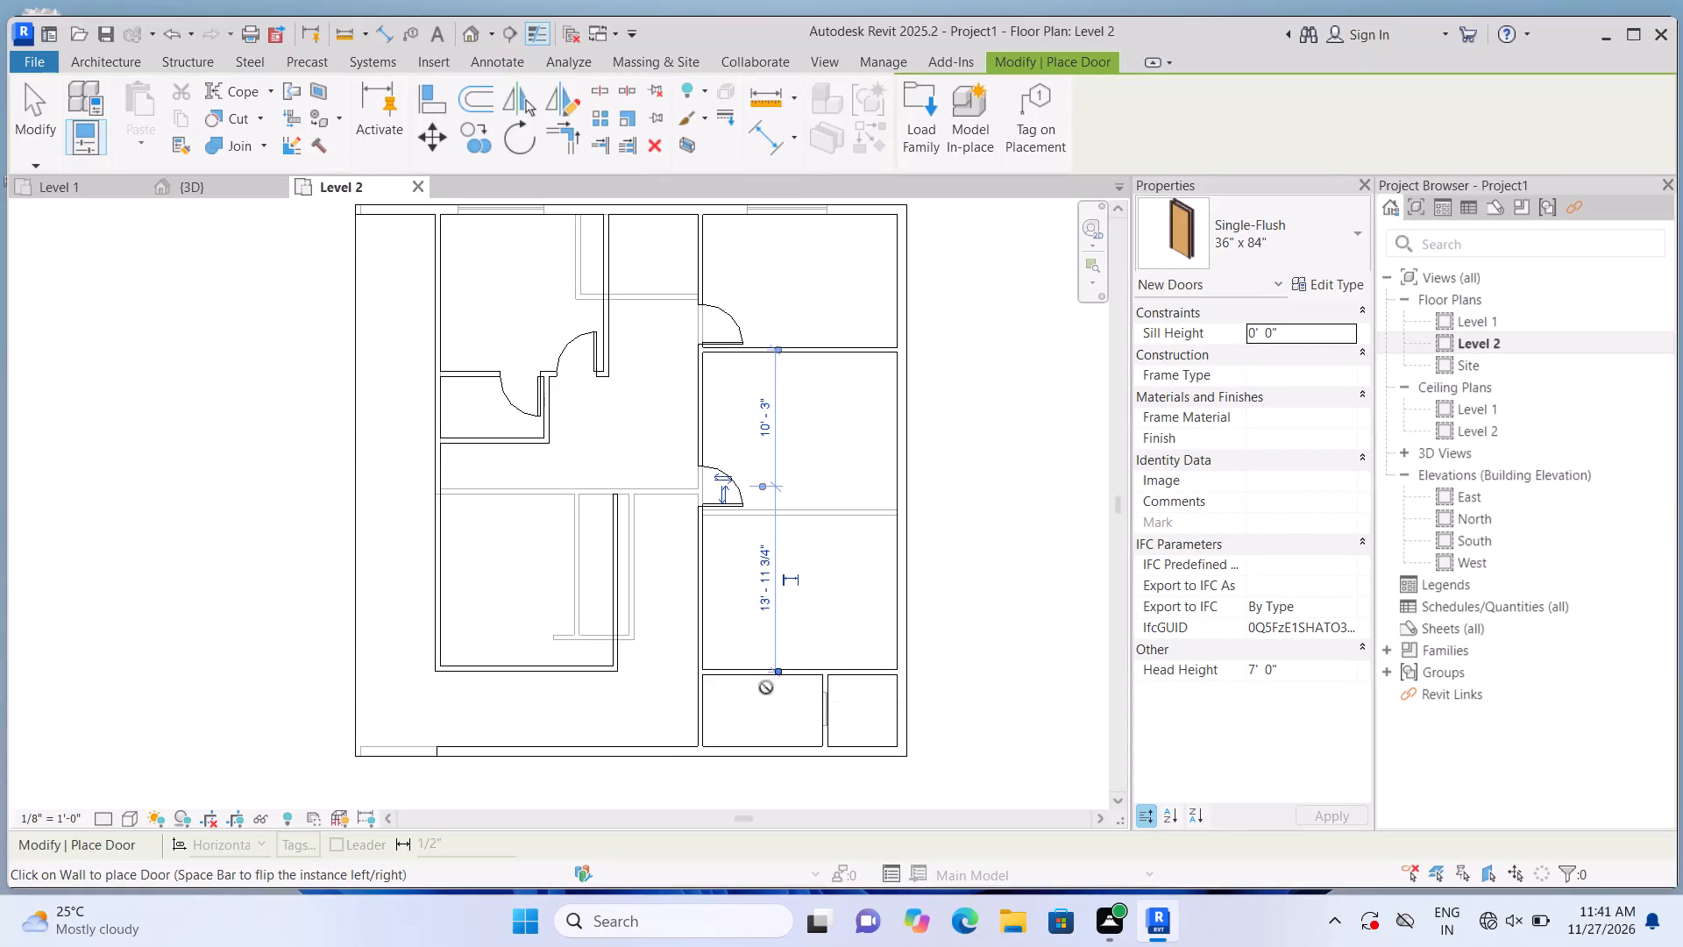
Draw a 15'-0" horizontal 4.5" wall across the middle-right room along the underlay wall, from the corridor partition to the exterior wall.
scroll(767, 704, "down", 1)
scroll(834, 626, "up", 3)
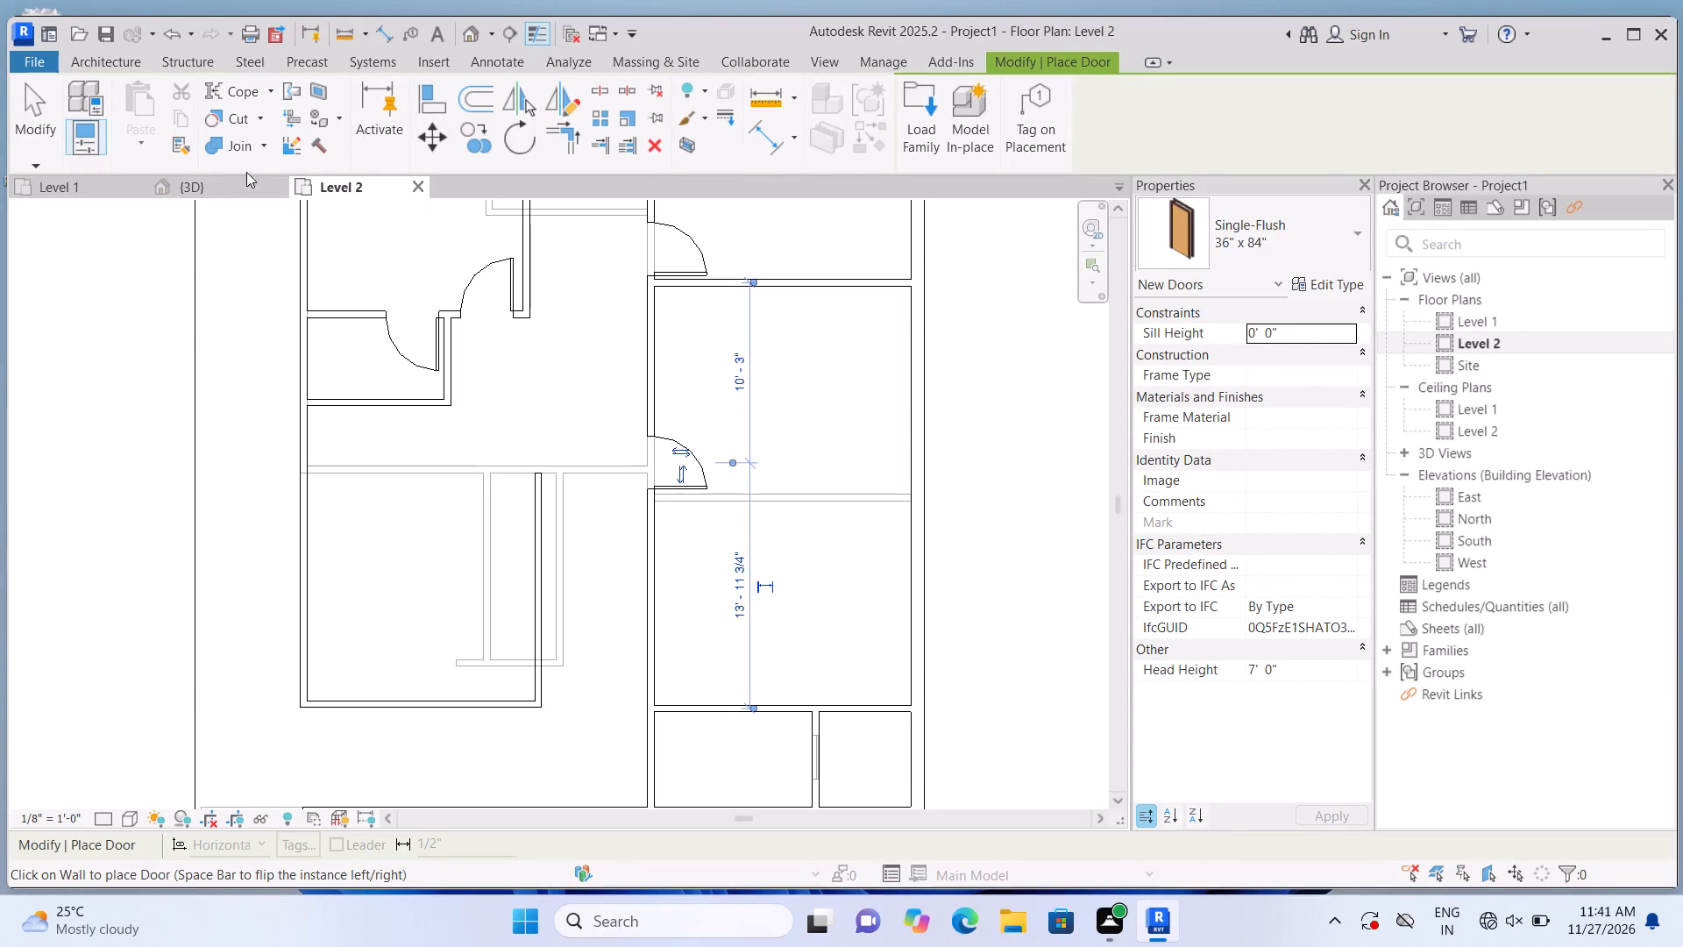
left_click(97, 60)
left_click(90, 95)
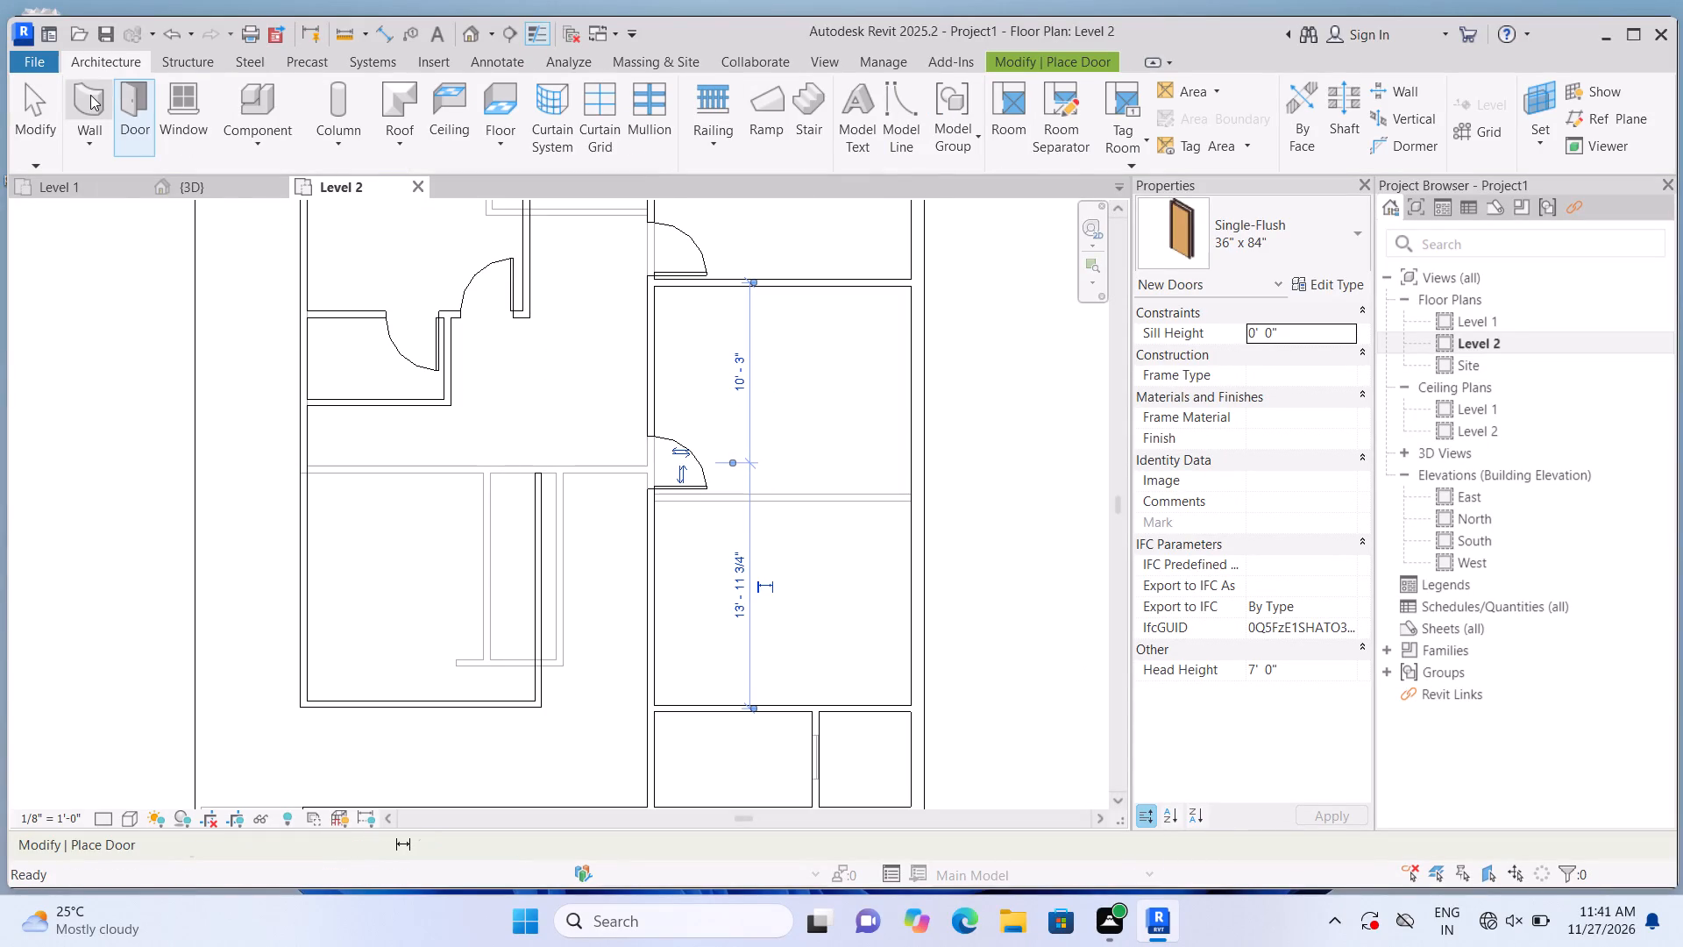
scroll(663, 488, "up", 11)
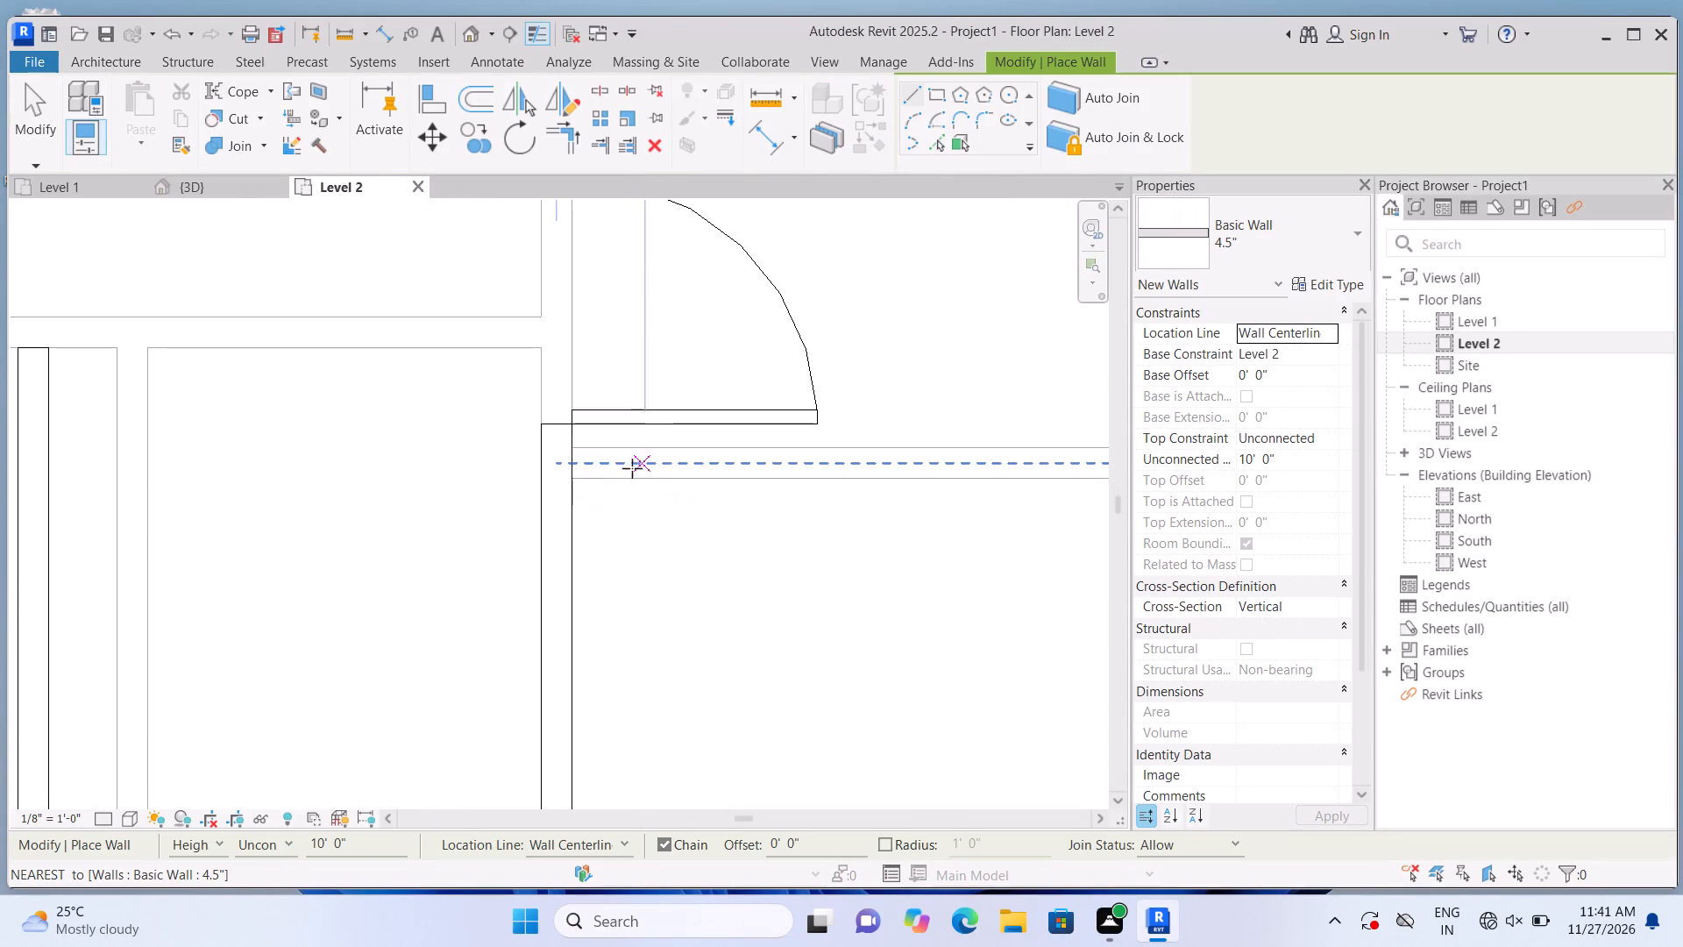
left_click(569, 465)
scroll(688, 465, "down", 5)
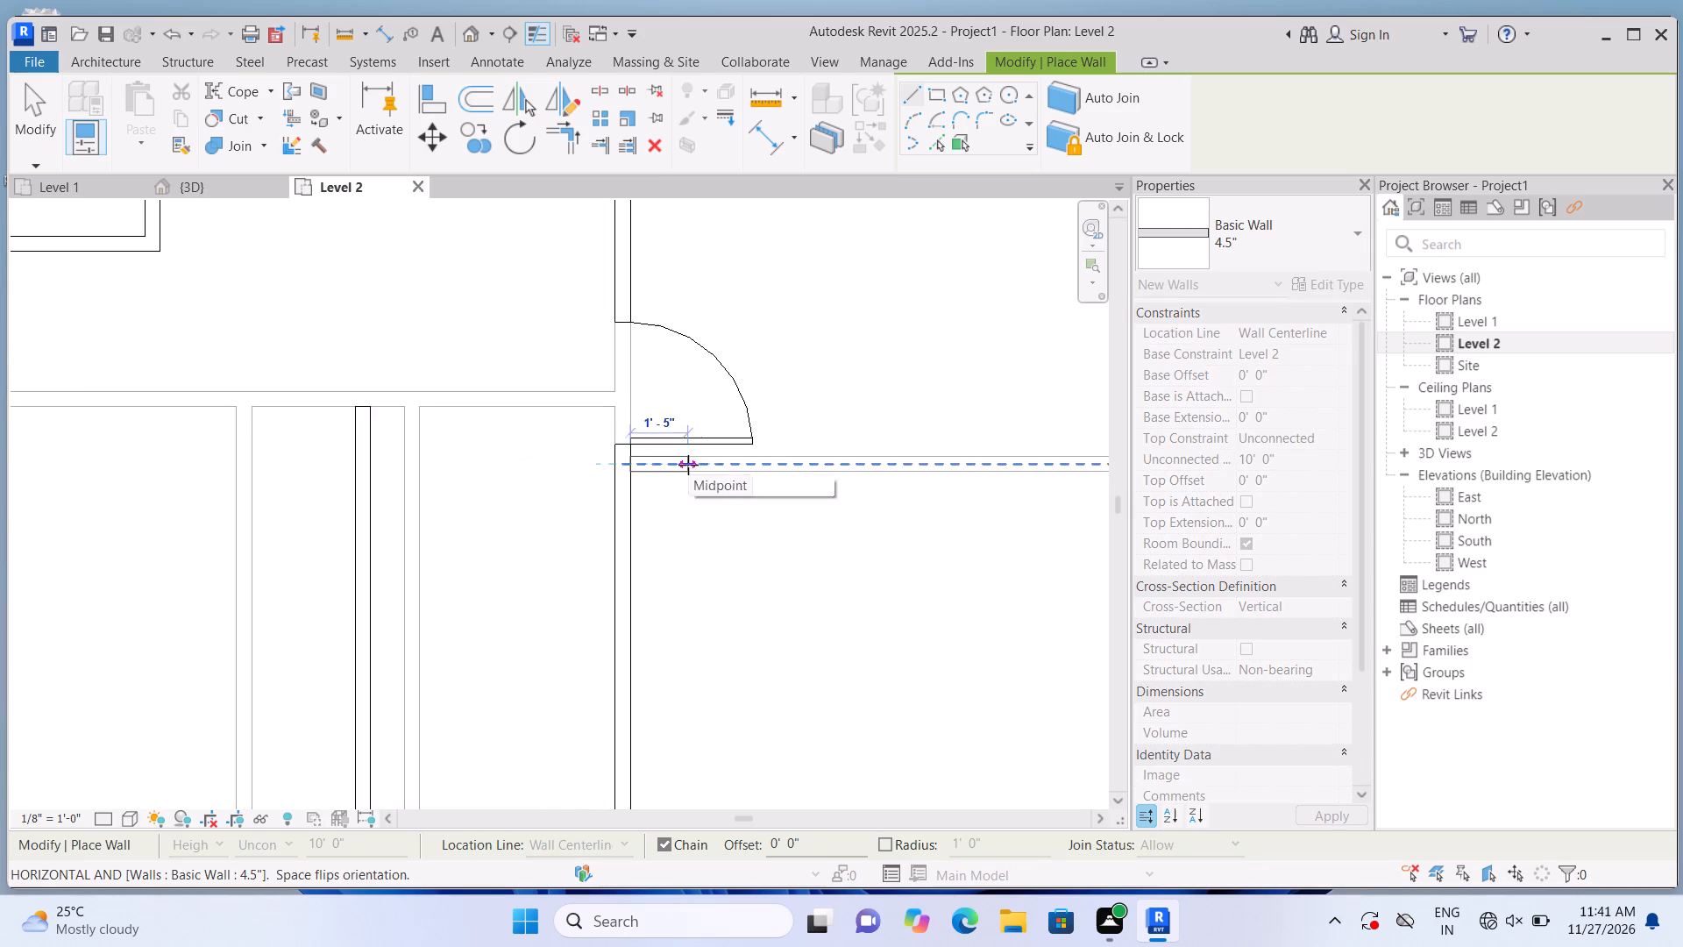
scroll(688, 465, "down", 3)
scroll(934, 470, "up", 4)
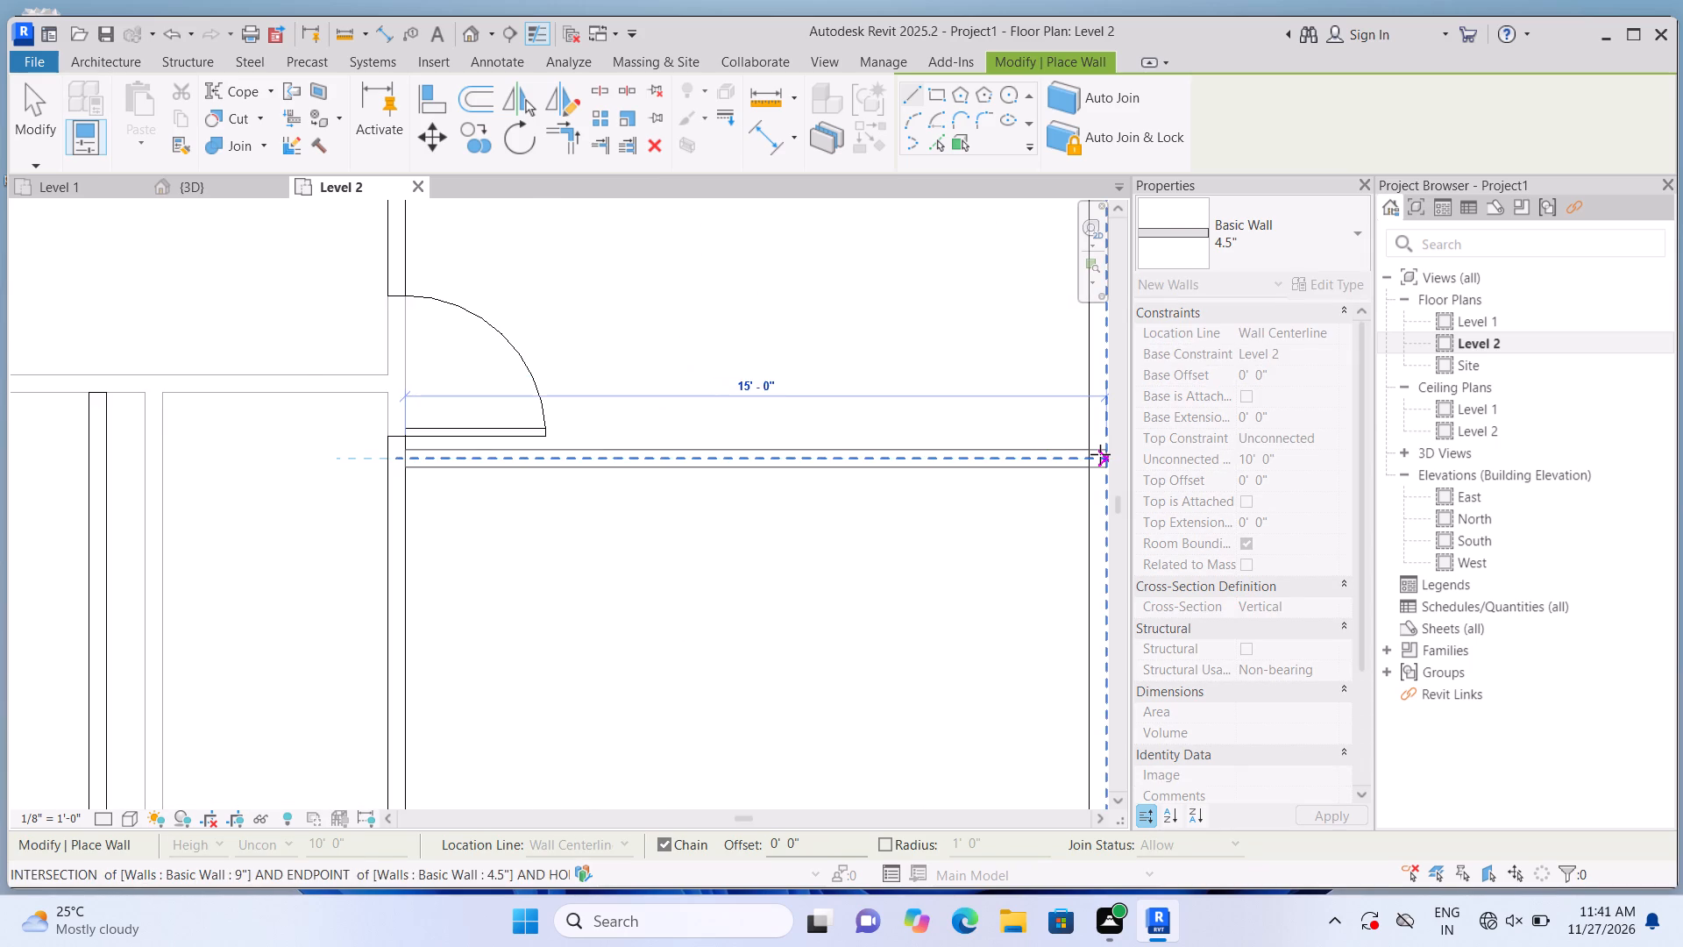
left_click(1100, 454)
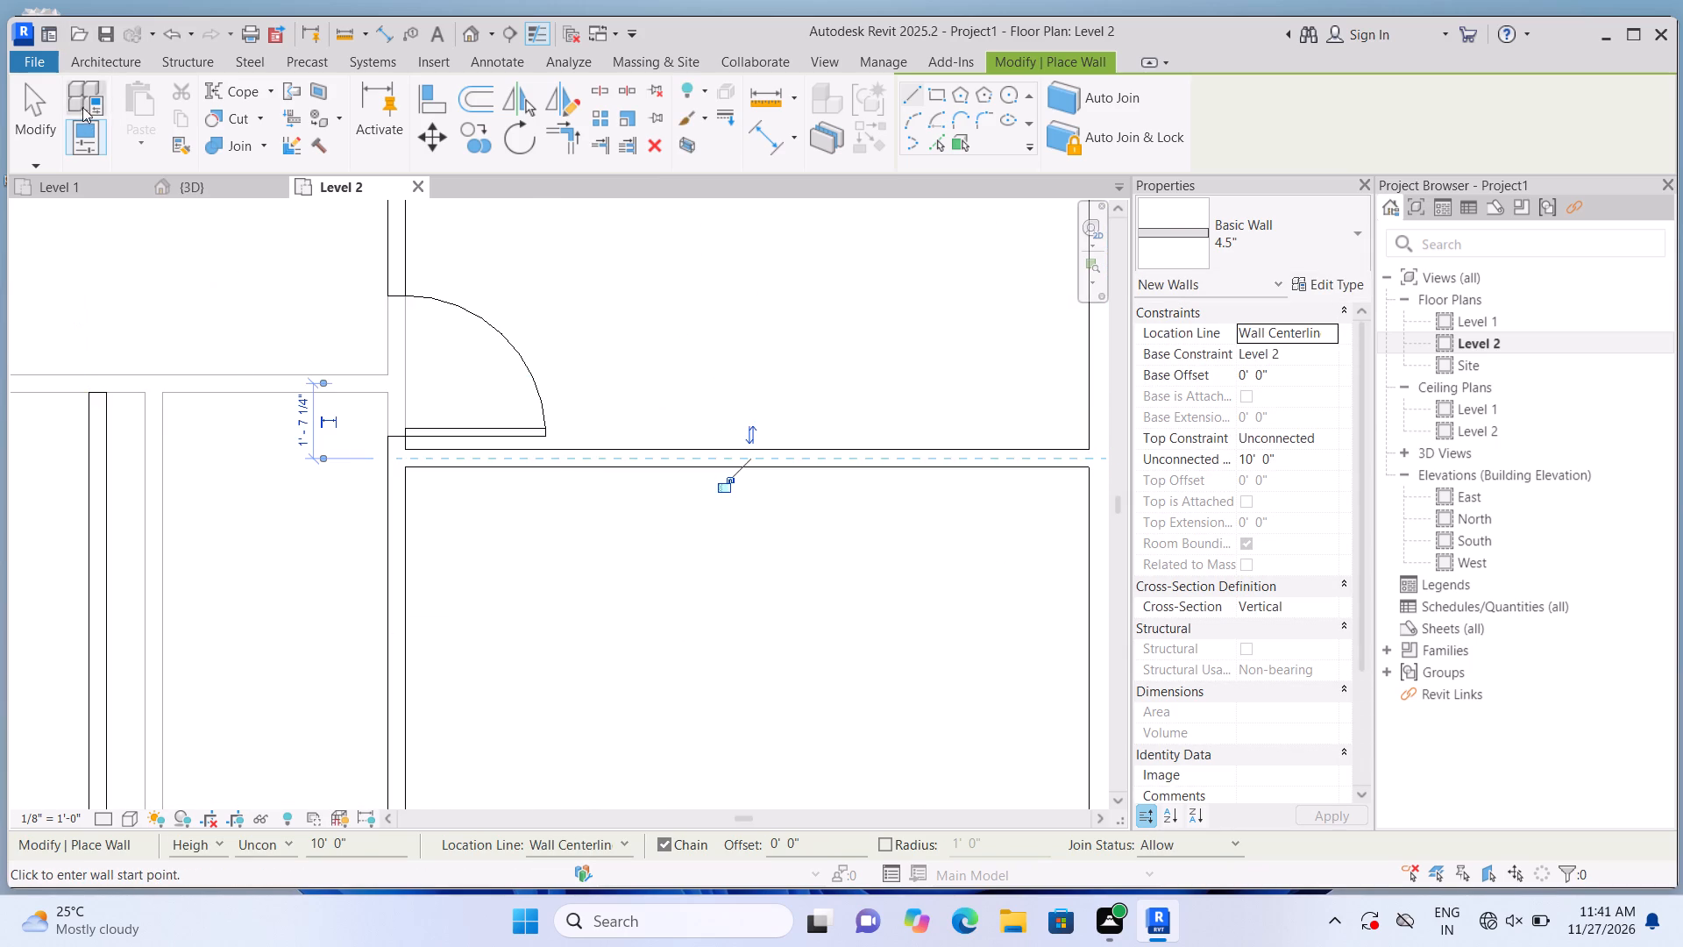
Place a 36" x 84" Single-Flush door in the corridor partition, centred 2'-0" below the new dividing wall, hinged on that side and swinging inward.
left_click(114, 64)
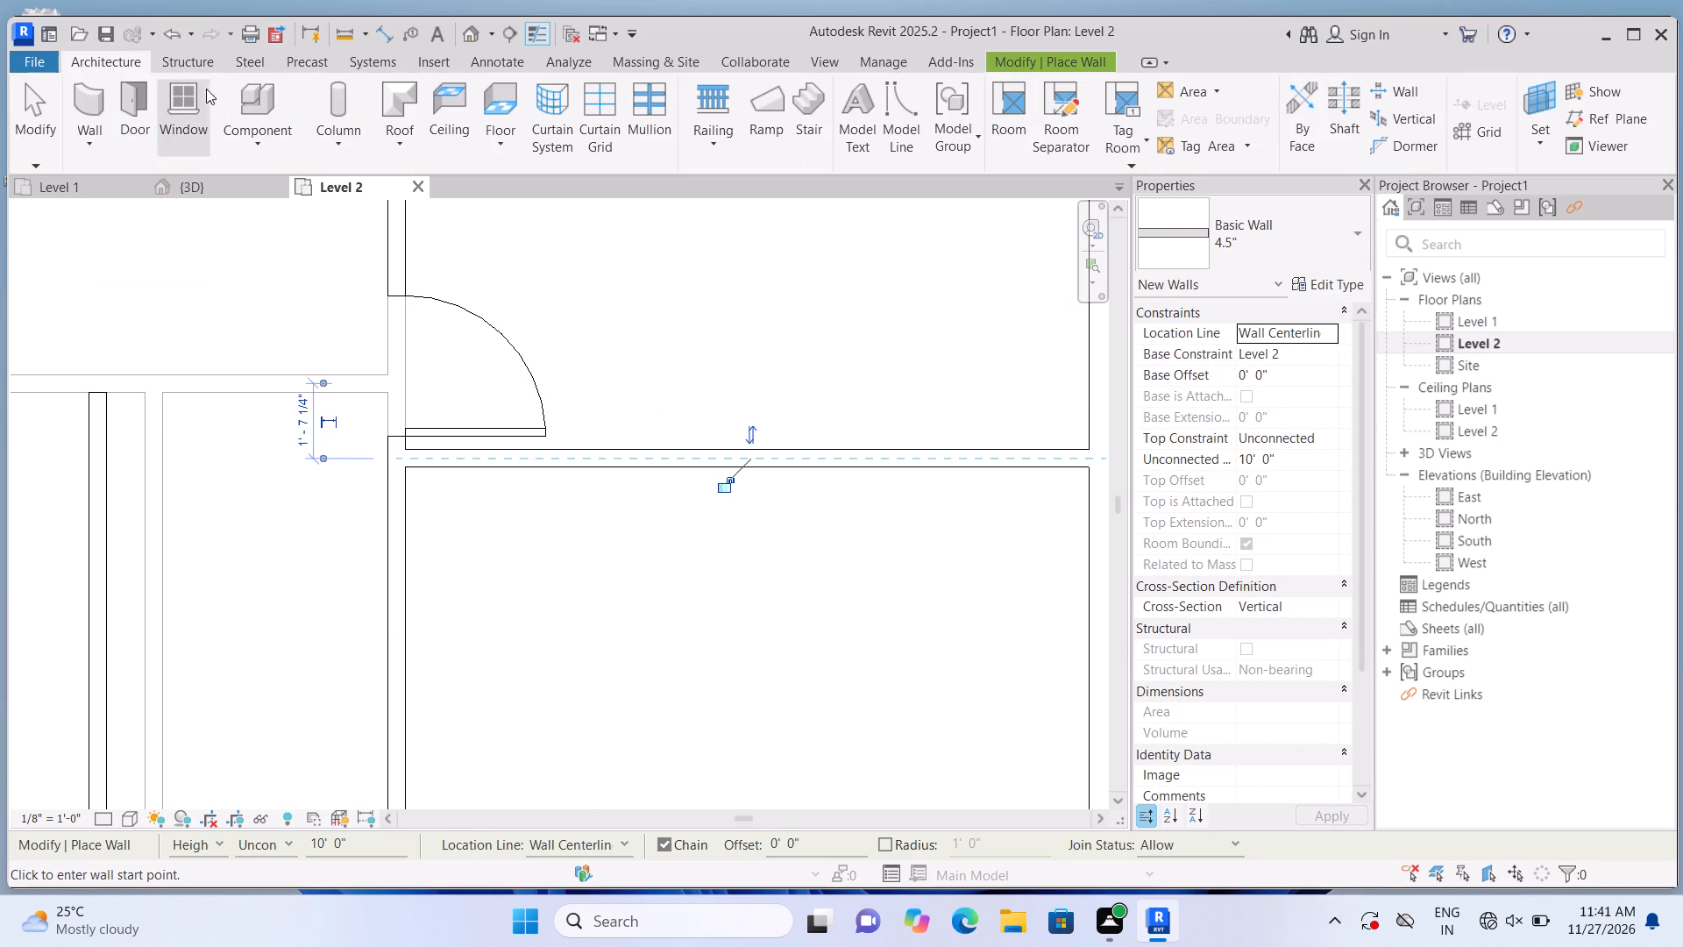
left_click(137, 119)
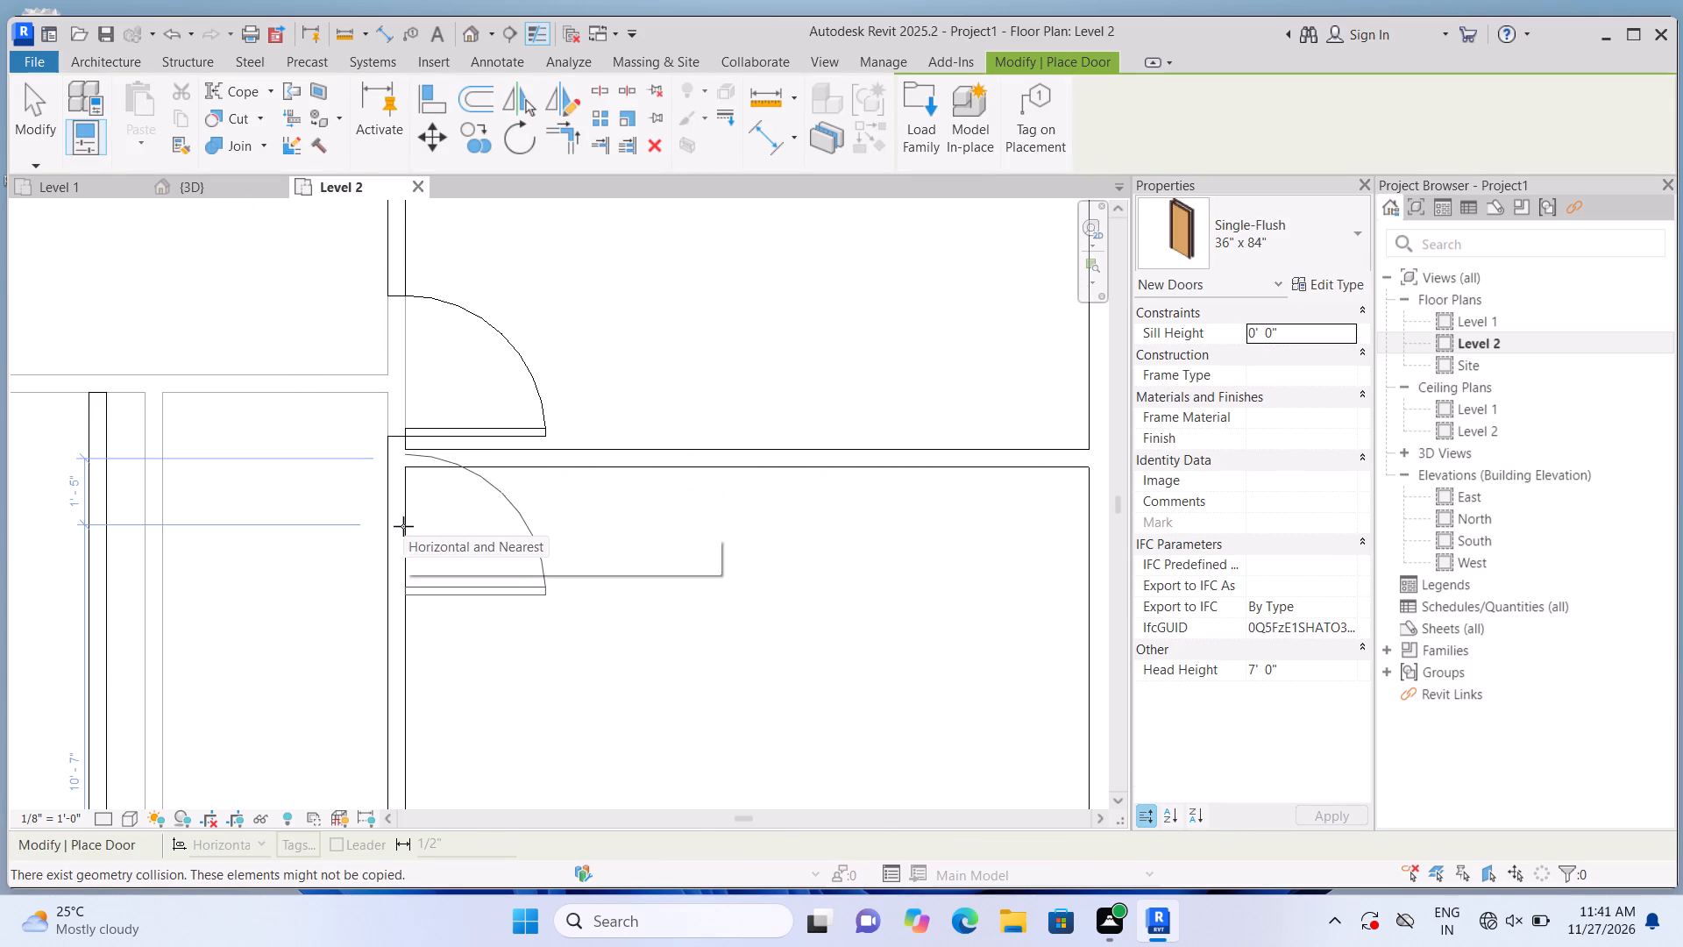
key("space")
left_click(411, 551)
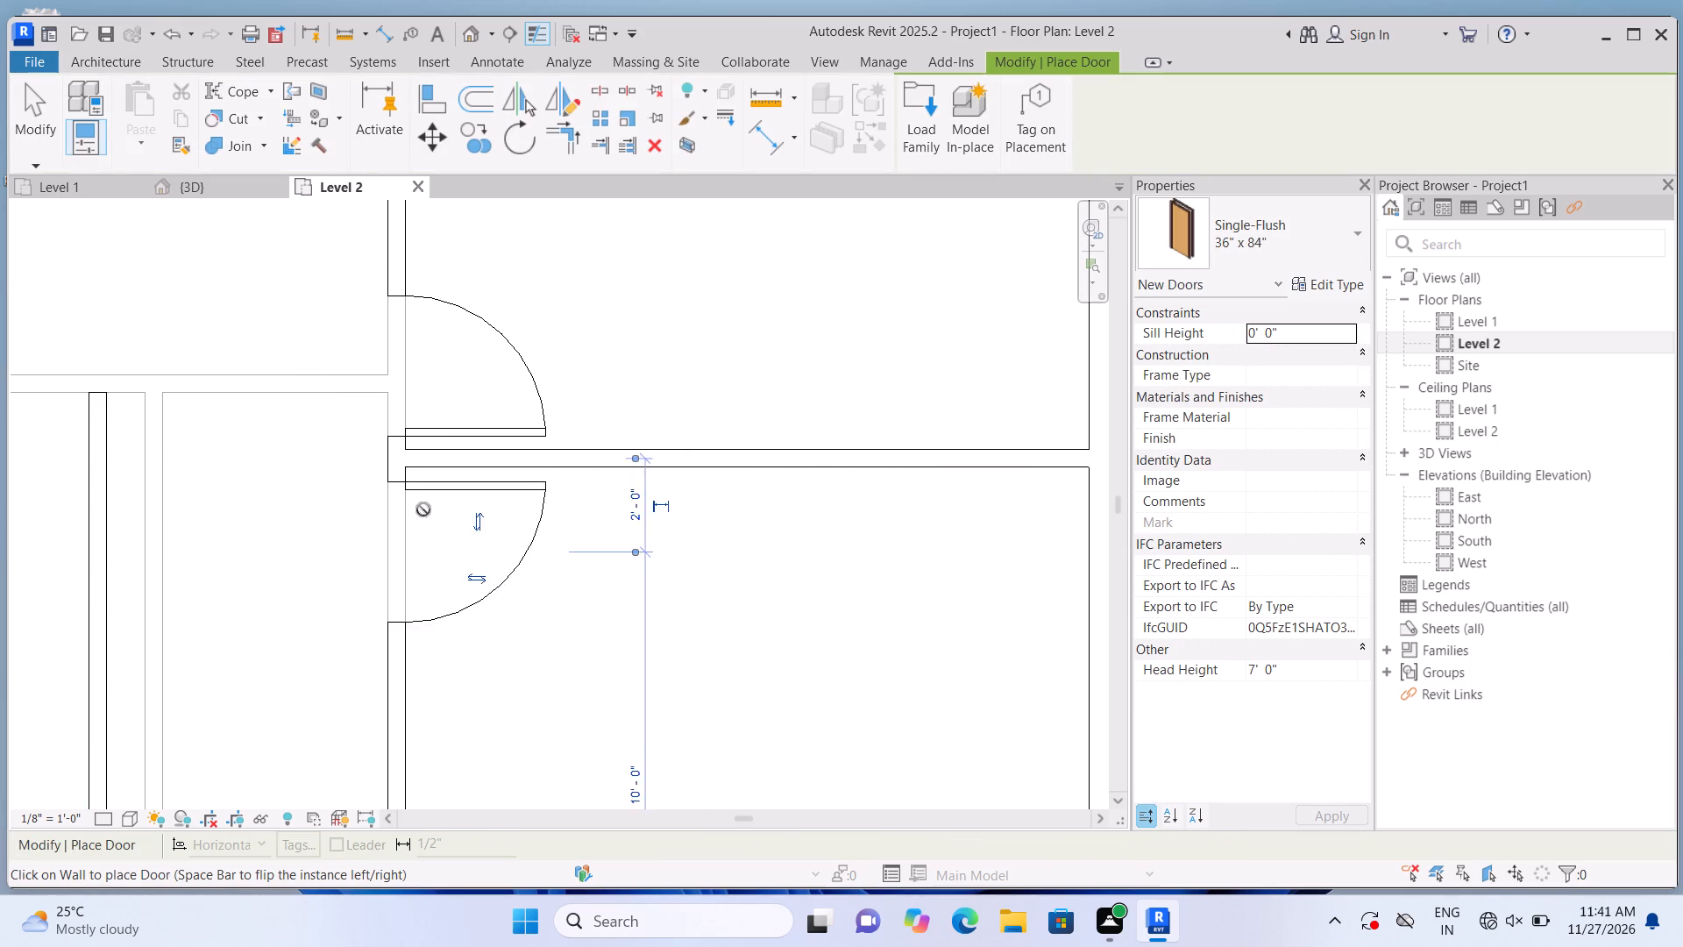
scroll(424, 509, "down", 11)
scroll(132, 539, "up", 3)
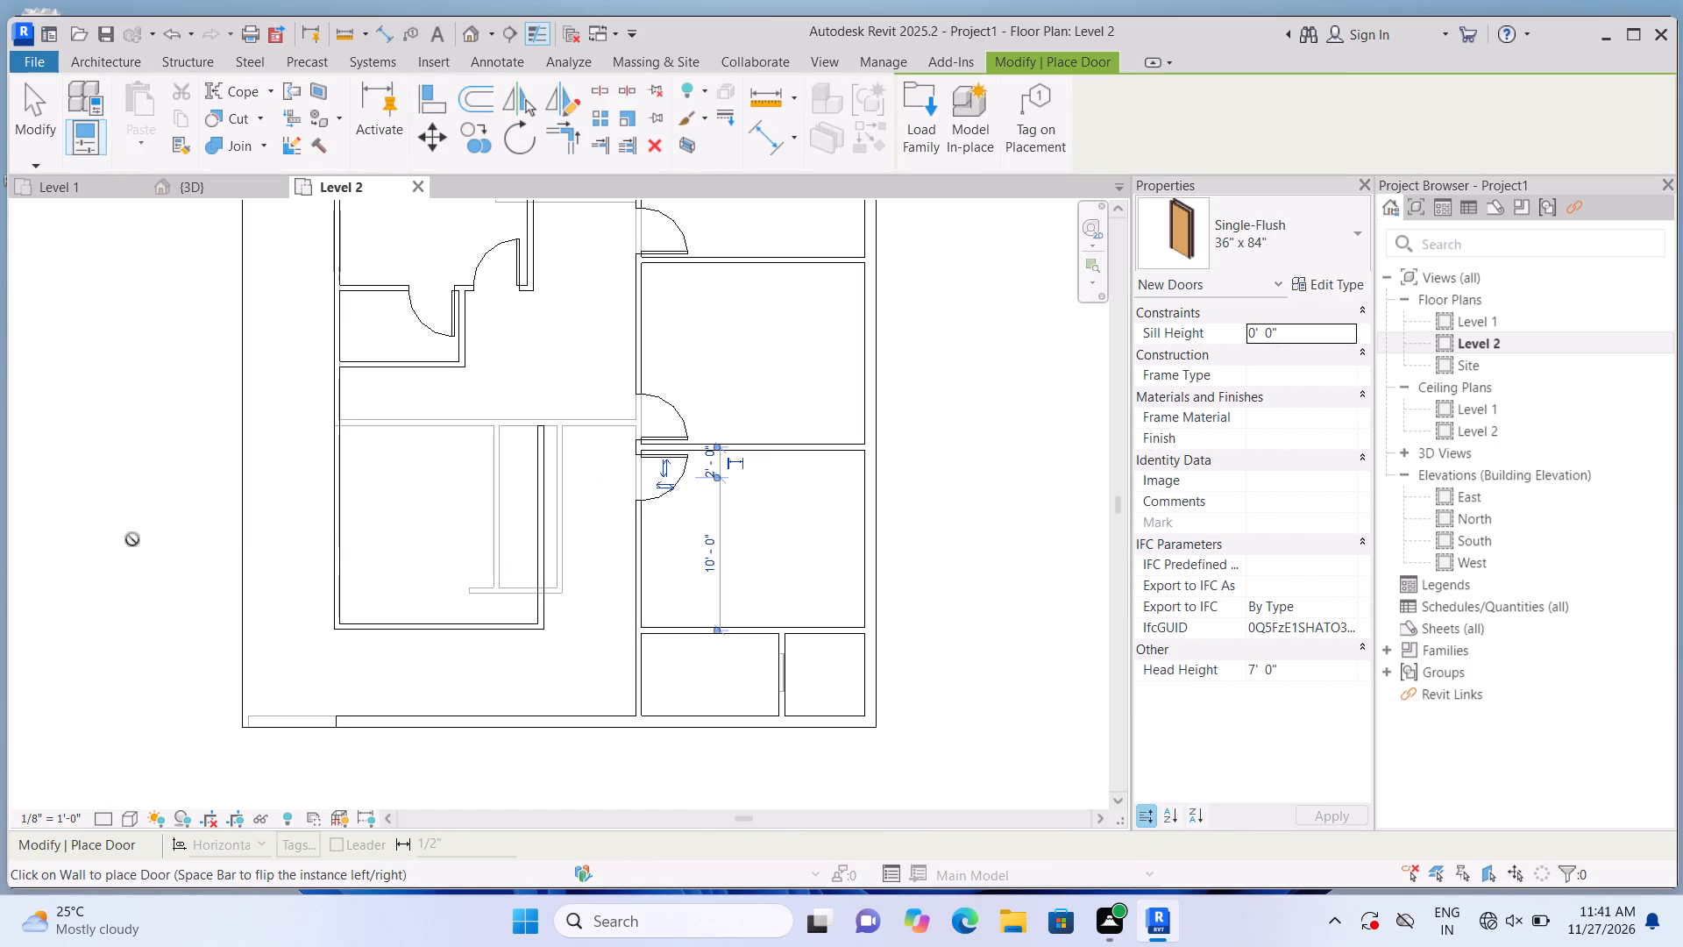
key("Escape")
key("Escape")
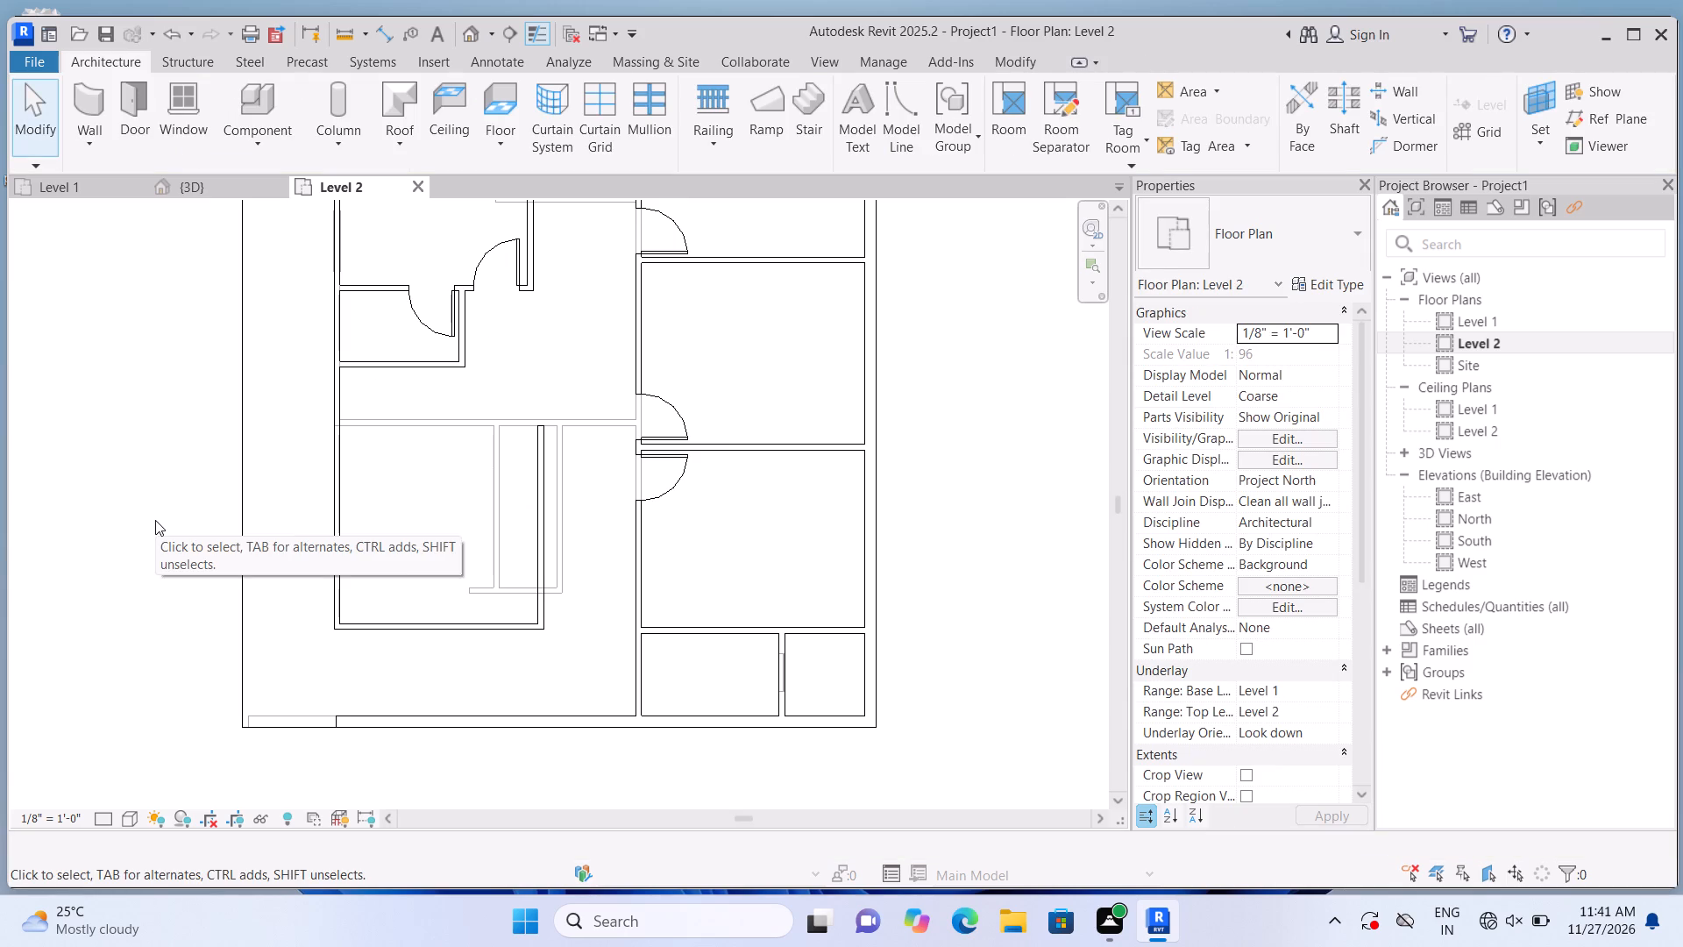
Place a 36" x 84" Single-Flush door in the lower-left room's bottom wall, centred 2'-6" from its left wall, hinged on that side, swinging inward.
left_click(131, 119)
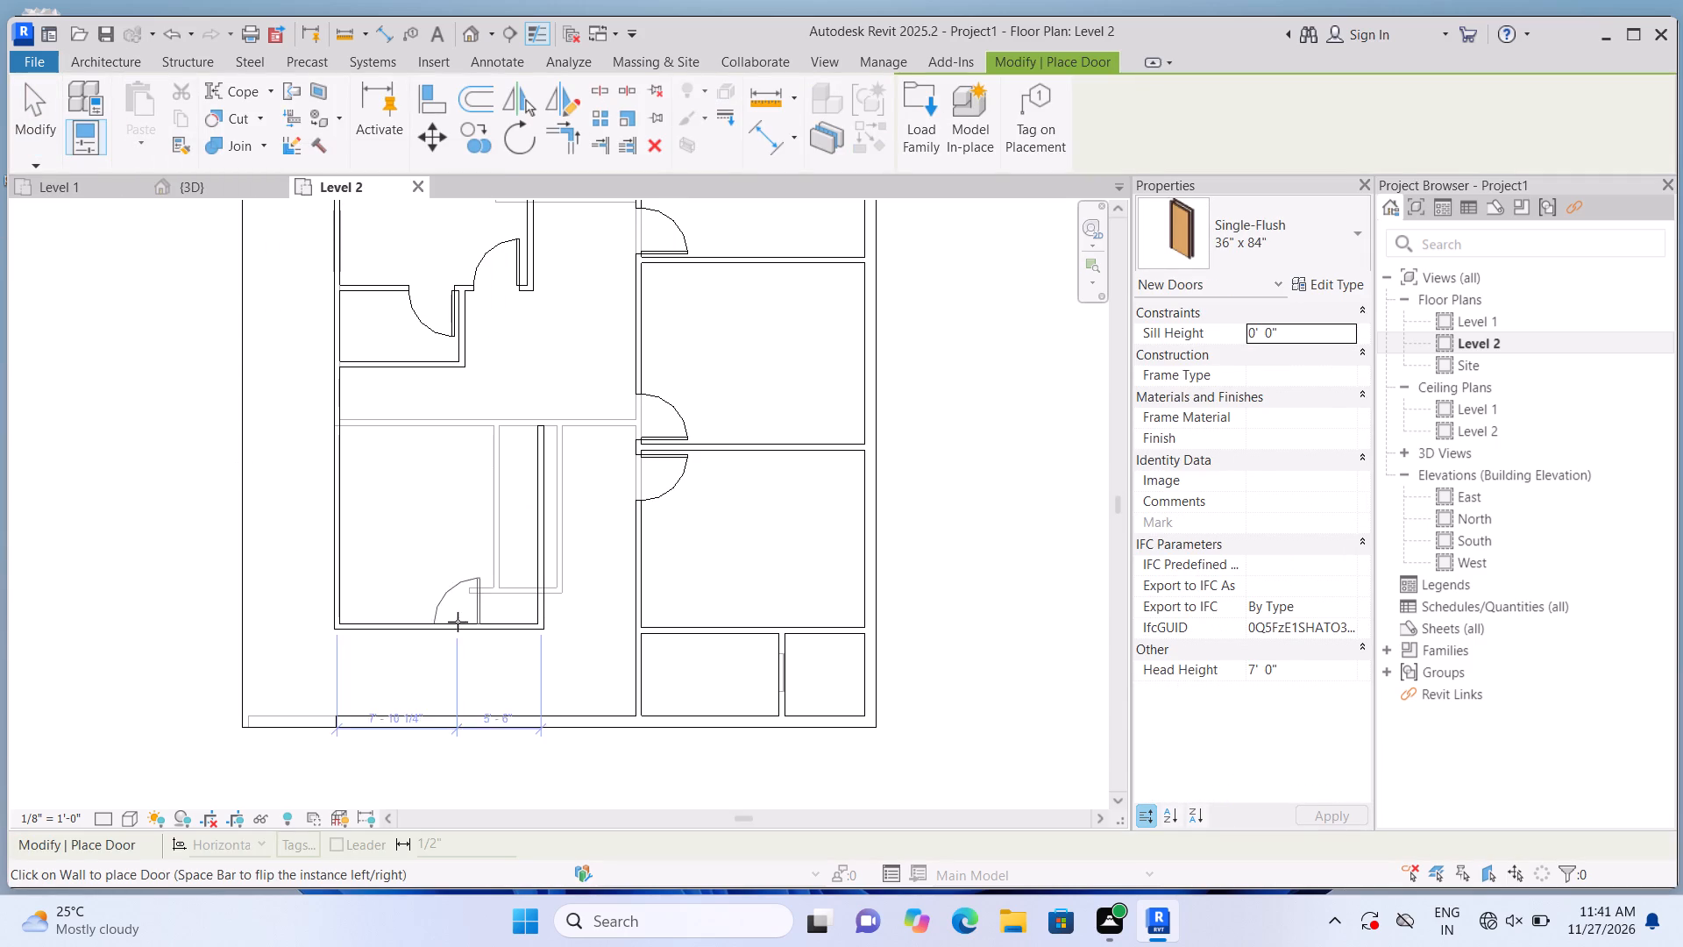
scroll(373, 610, "up", 1)
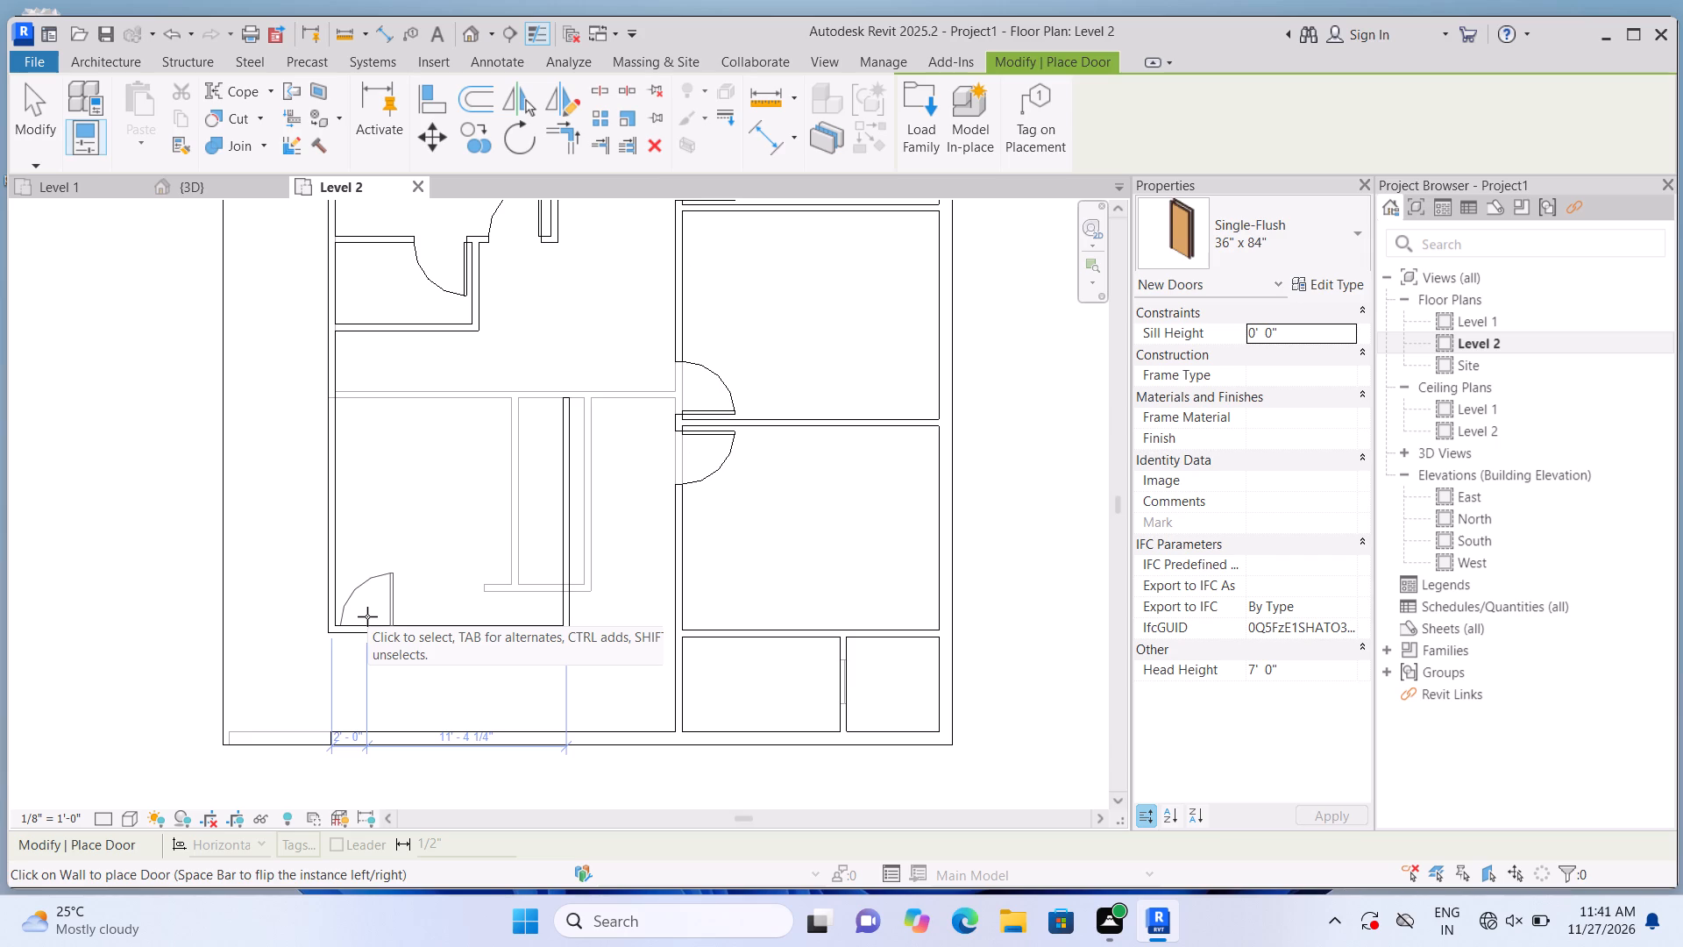
scroll(369, 620, "up", 2)
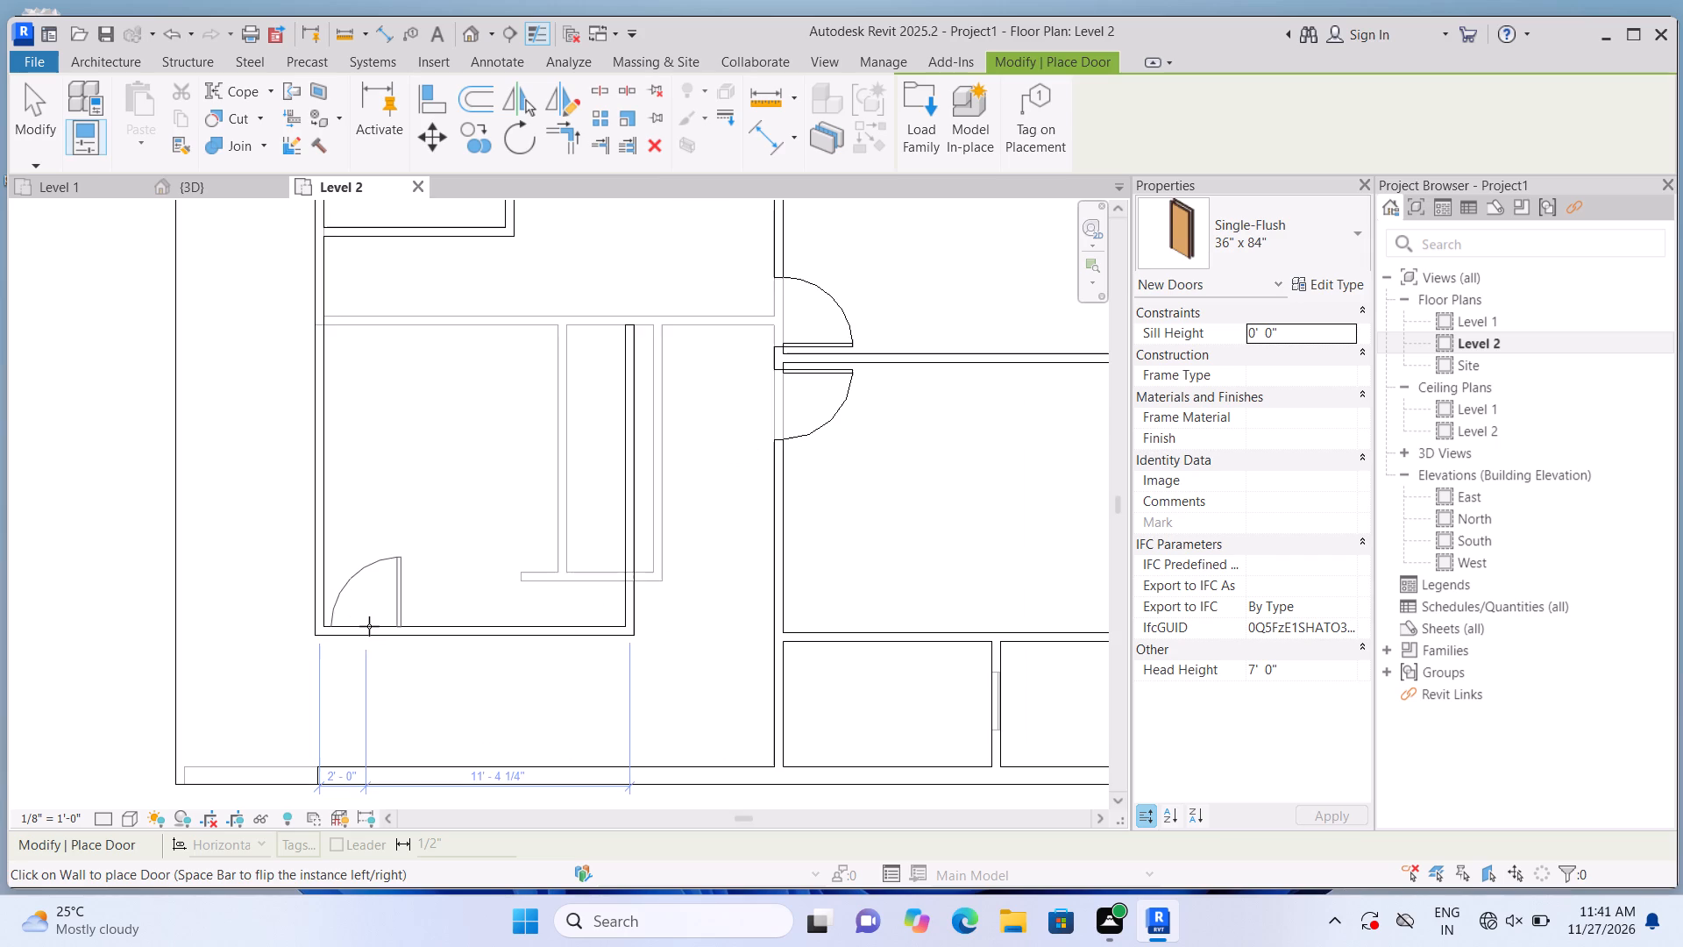
key("space")
scroll(369, 626, "down", 2)
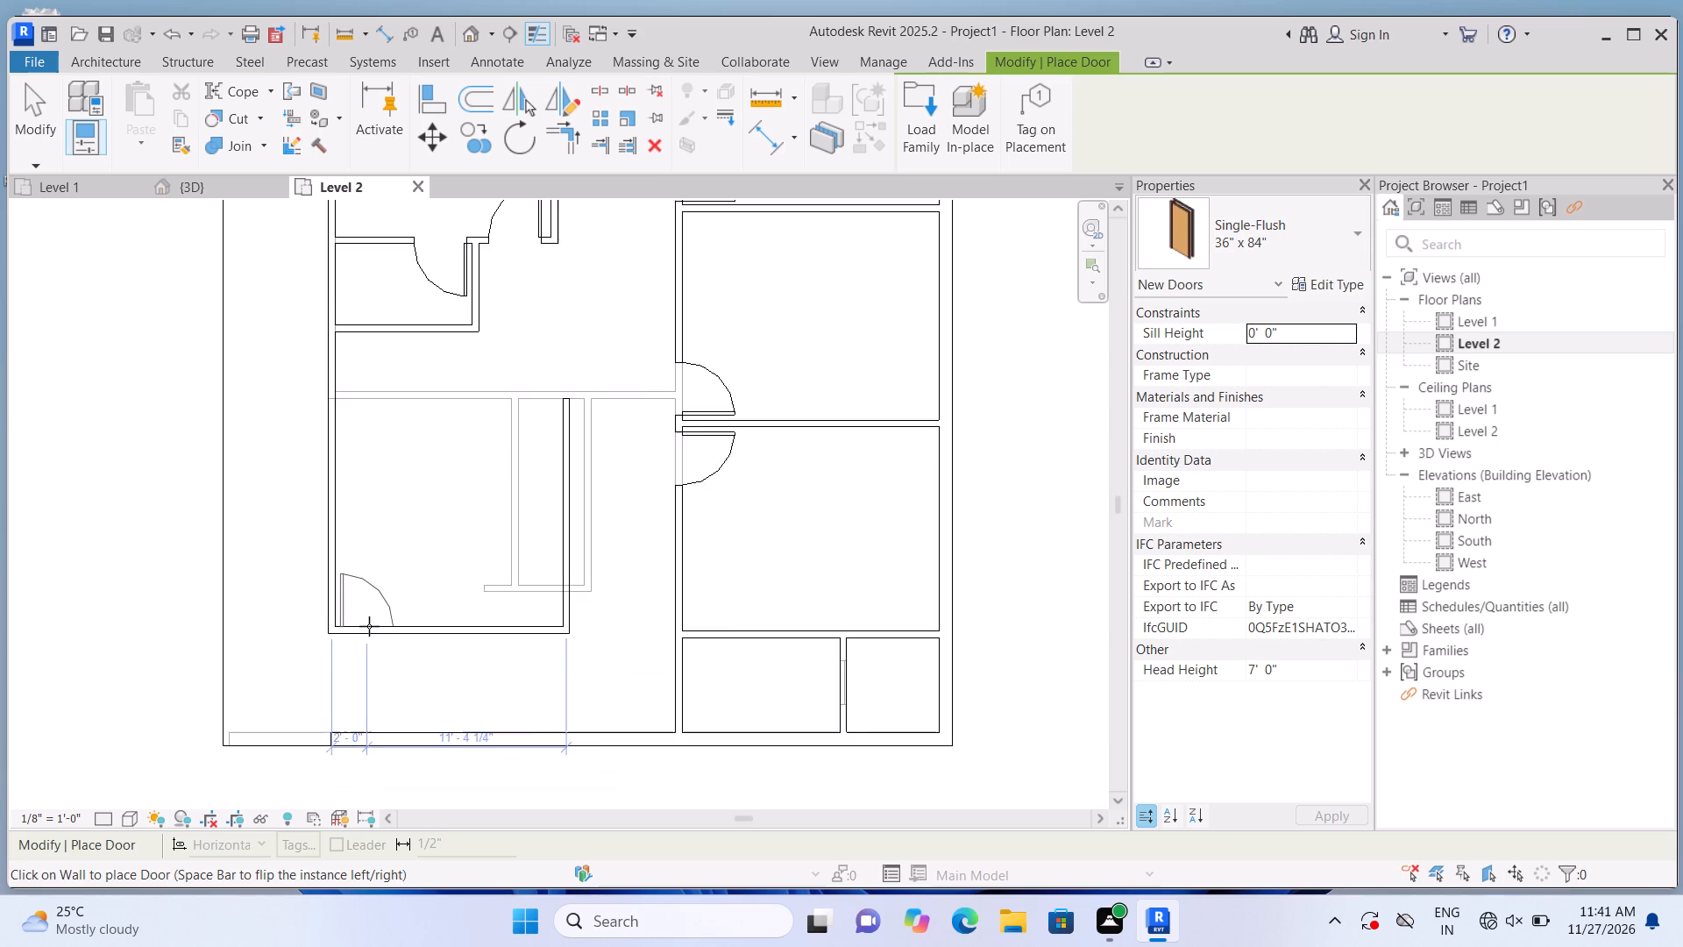
scroll(369, 626, "down", 1)
scroll(369, 626, "up", 3)
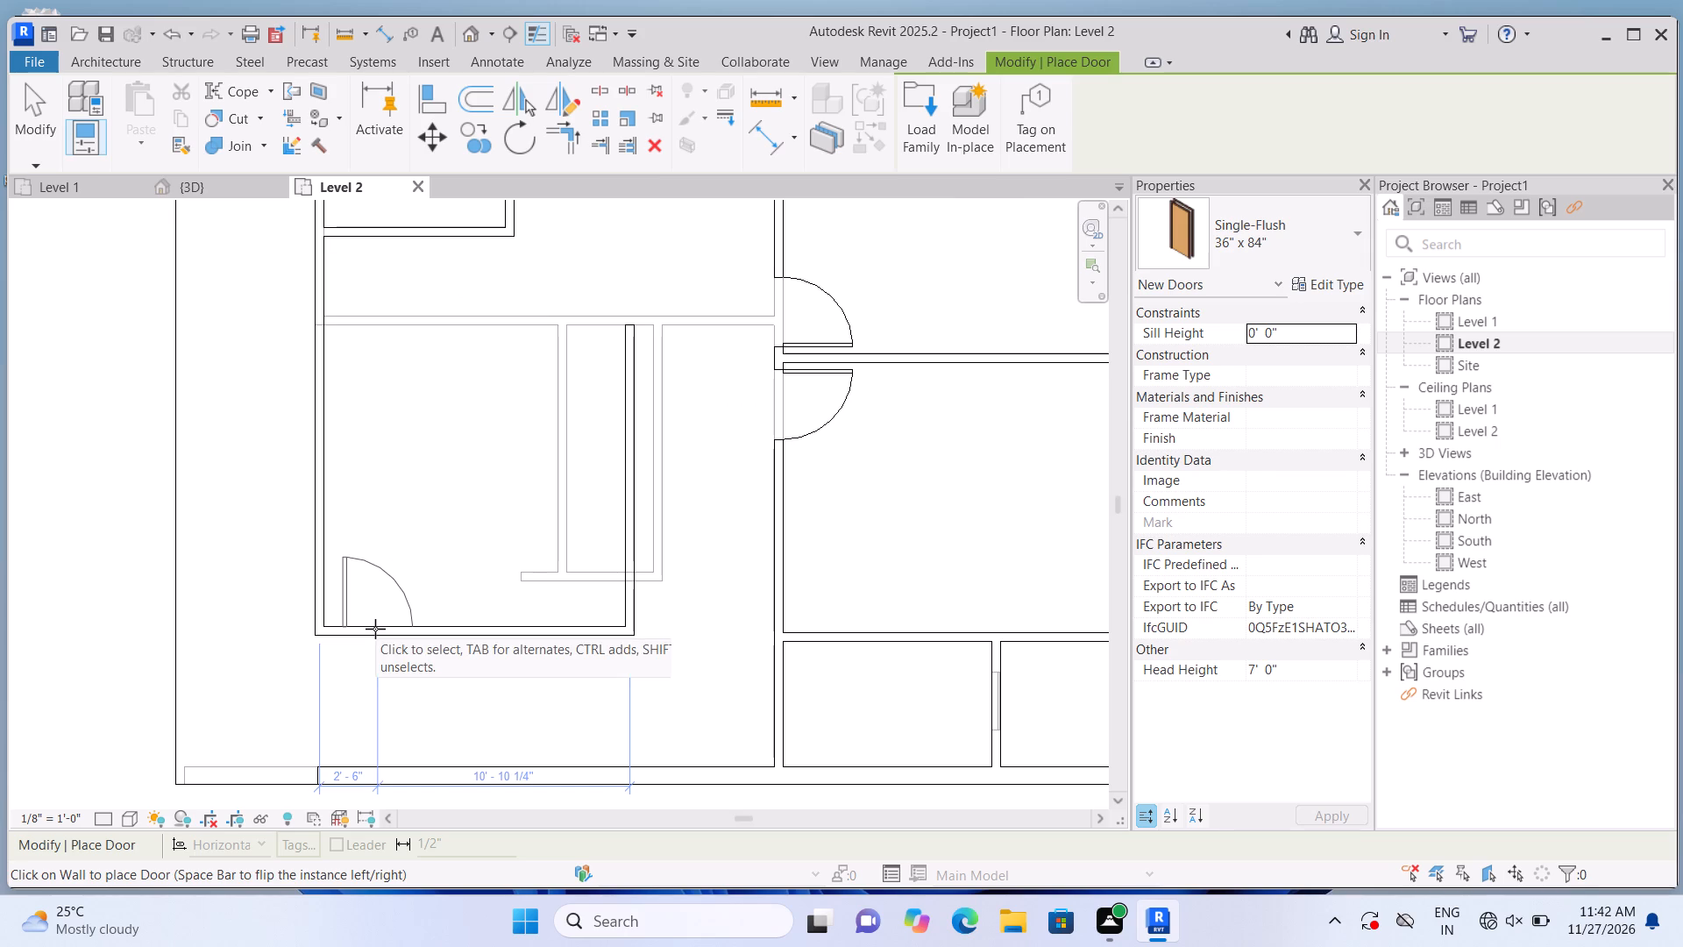
left_click(375, 629)
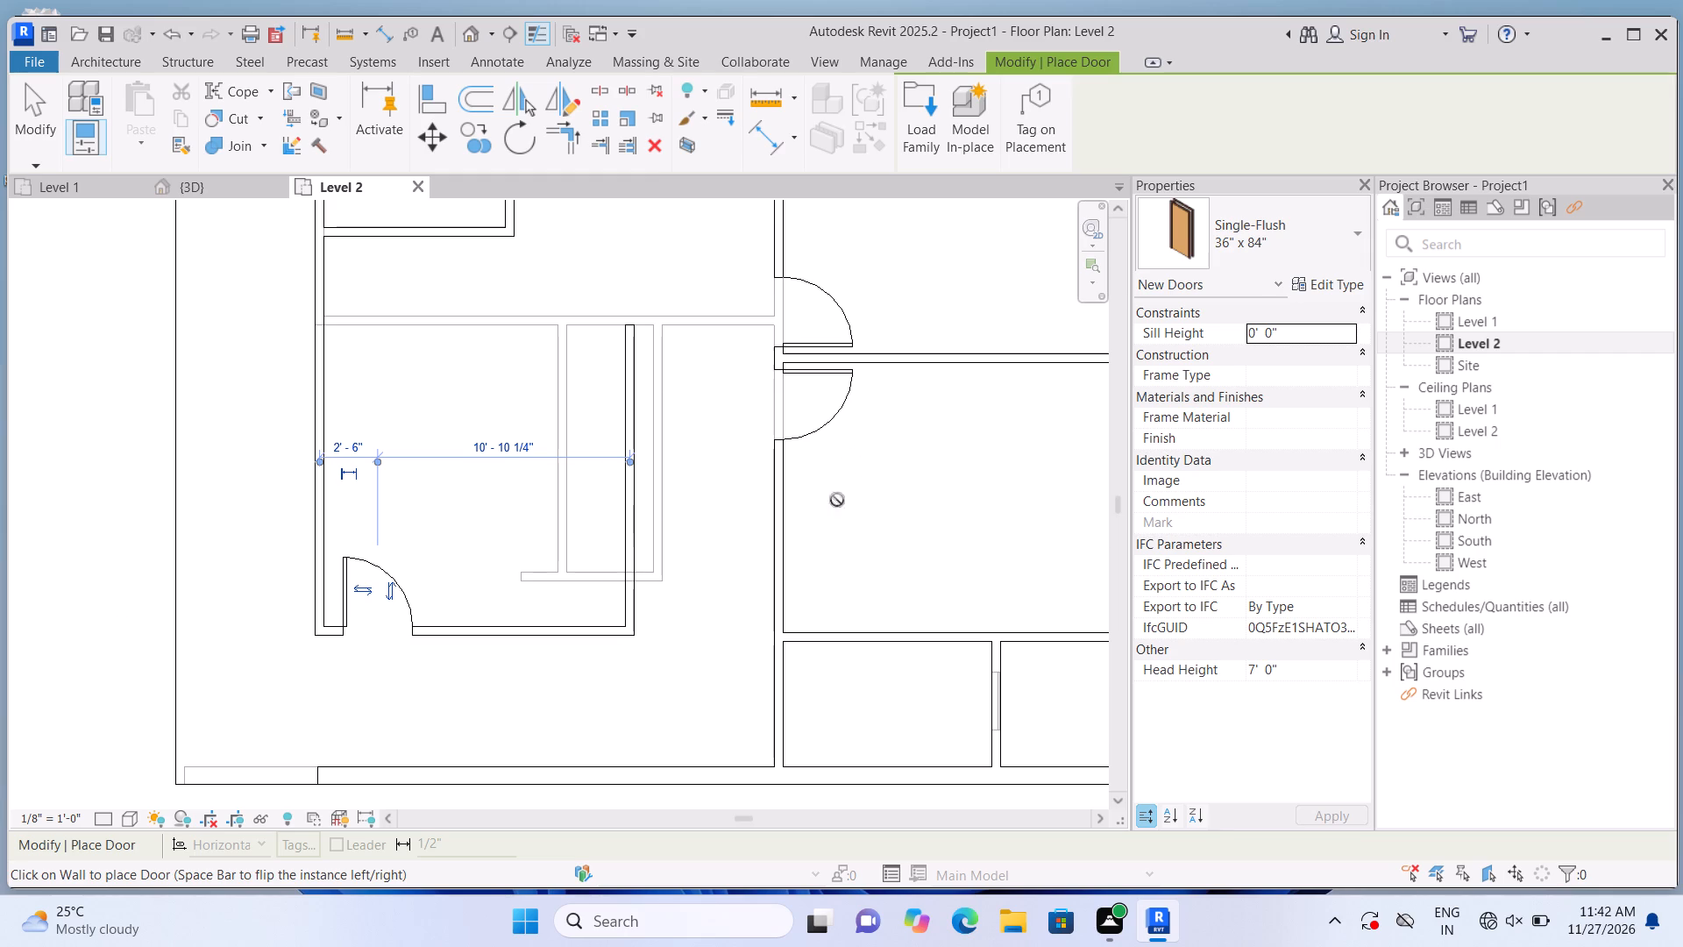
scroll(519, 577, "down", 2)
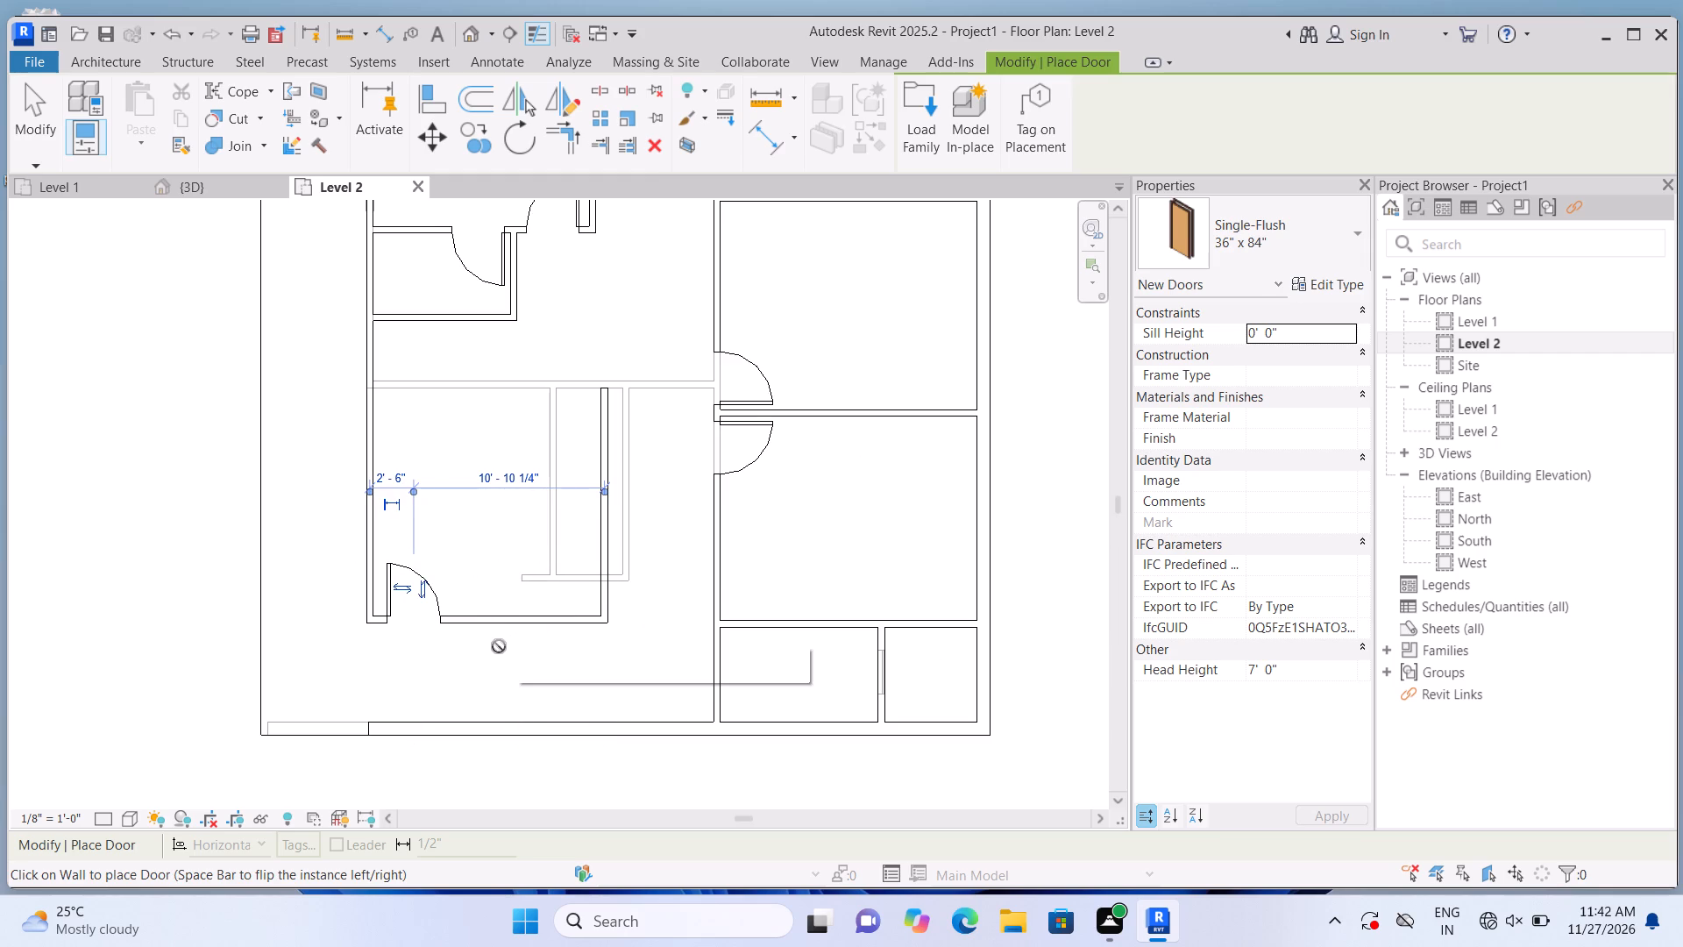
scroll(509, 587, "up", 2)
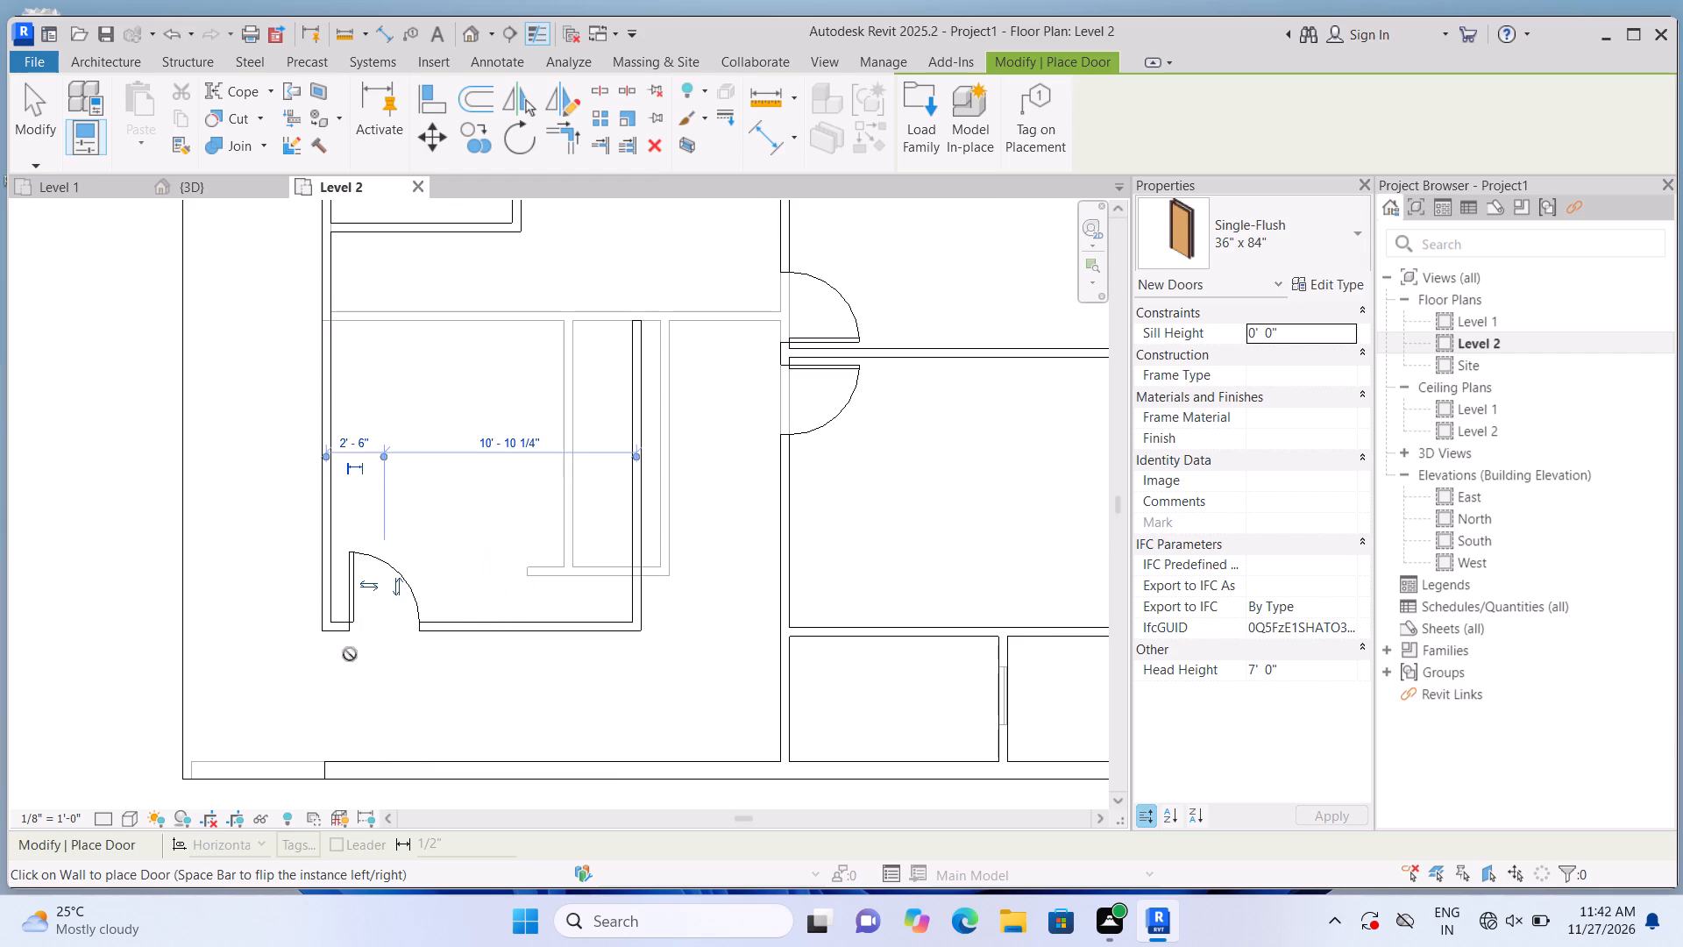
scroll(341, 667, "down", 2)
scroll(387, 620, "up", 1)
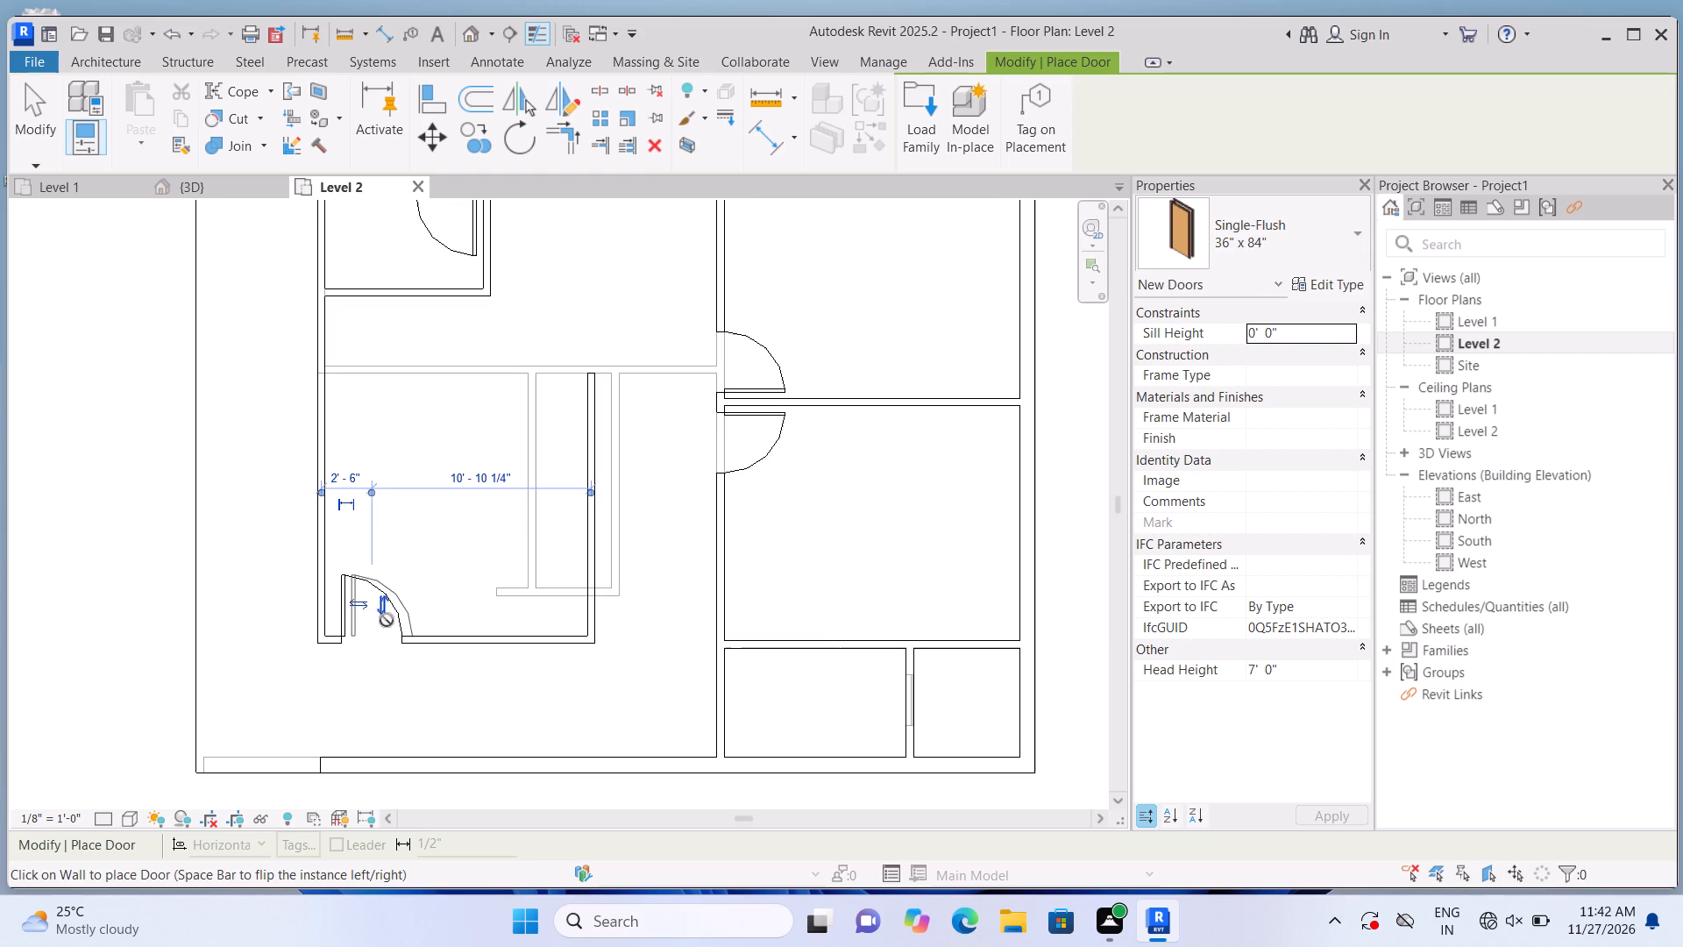
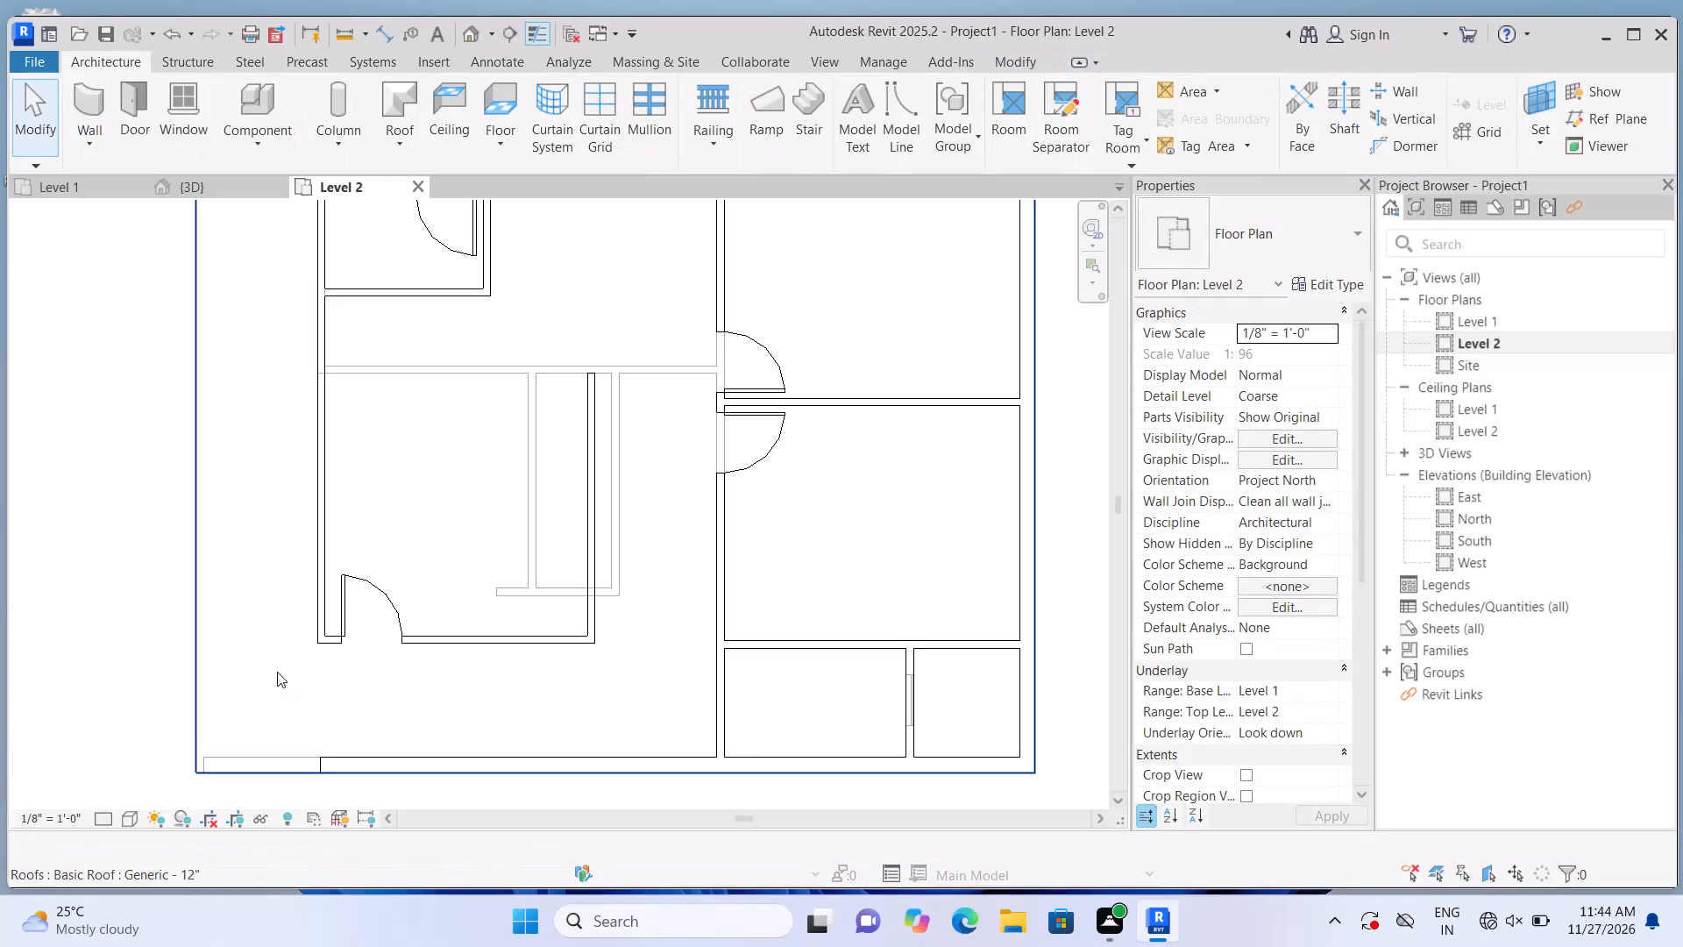
Inspect the Level 2 layout, from the lower-left room's new door to the partitions and doors around the upper-left rooms.
scroll(277, 677, "down", 2)
middle_click_drag(277, 677, 337, 760)
scroll(382, 735, "up", 2)
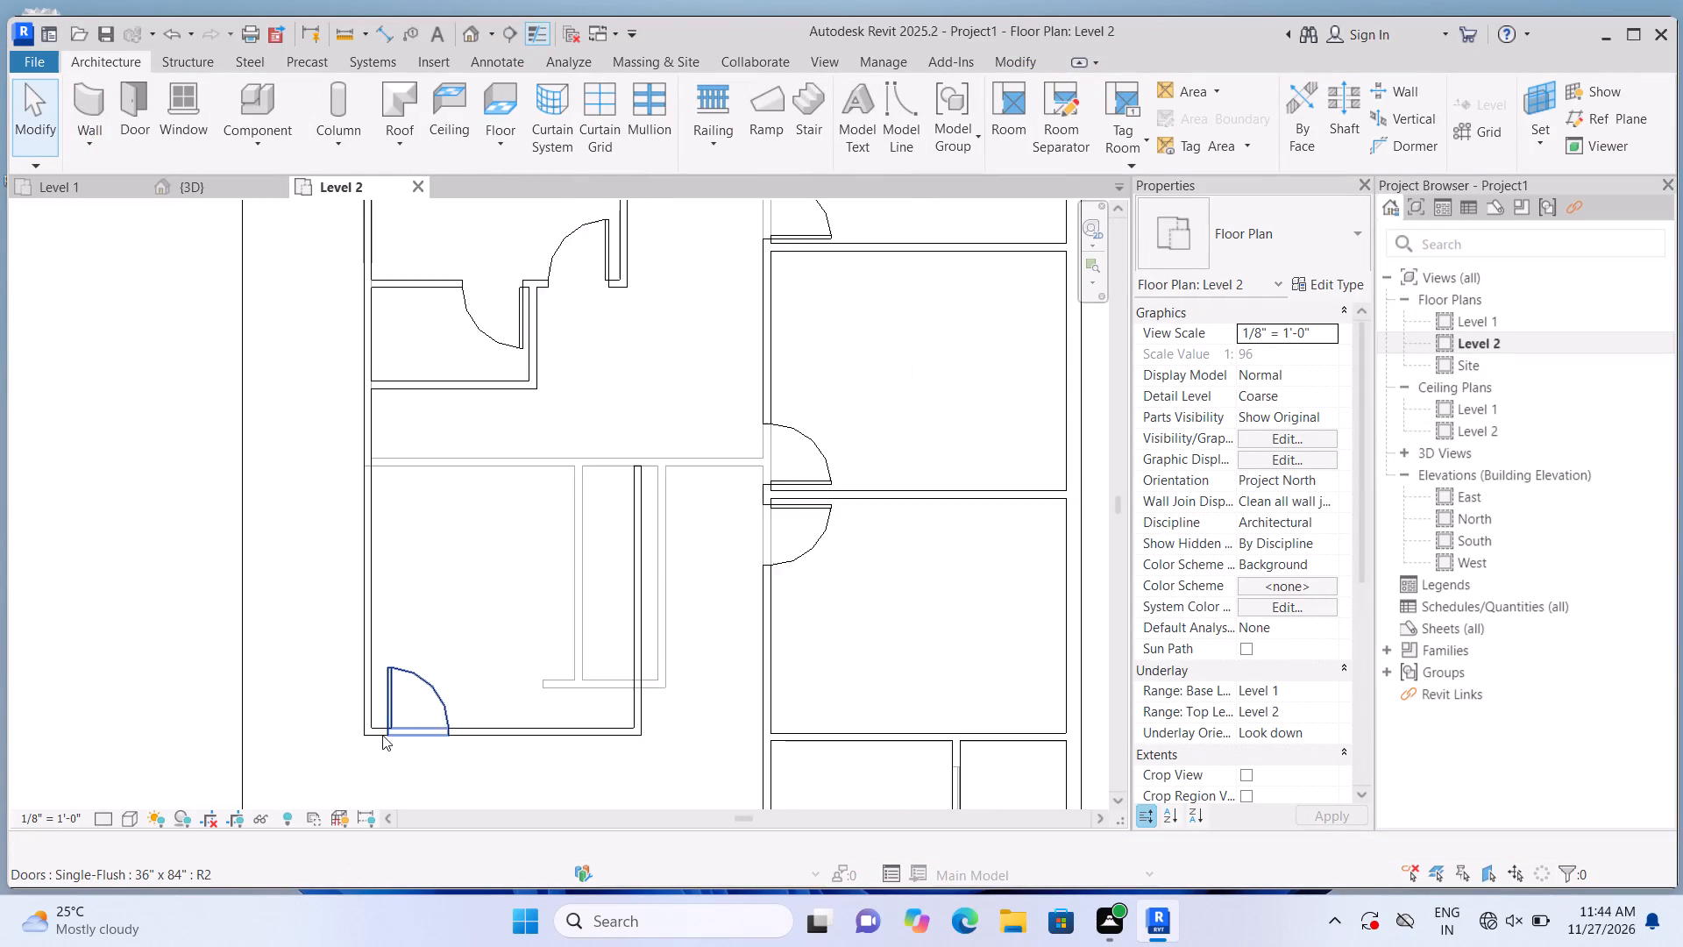
scroll(382, 735, "up", 1)
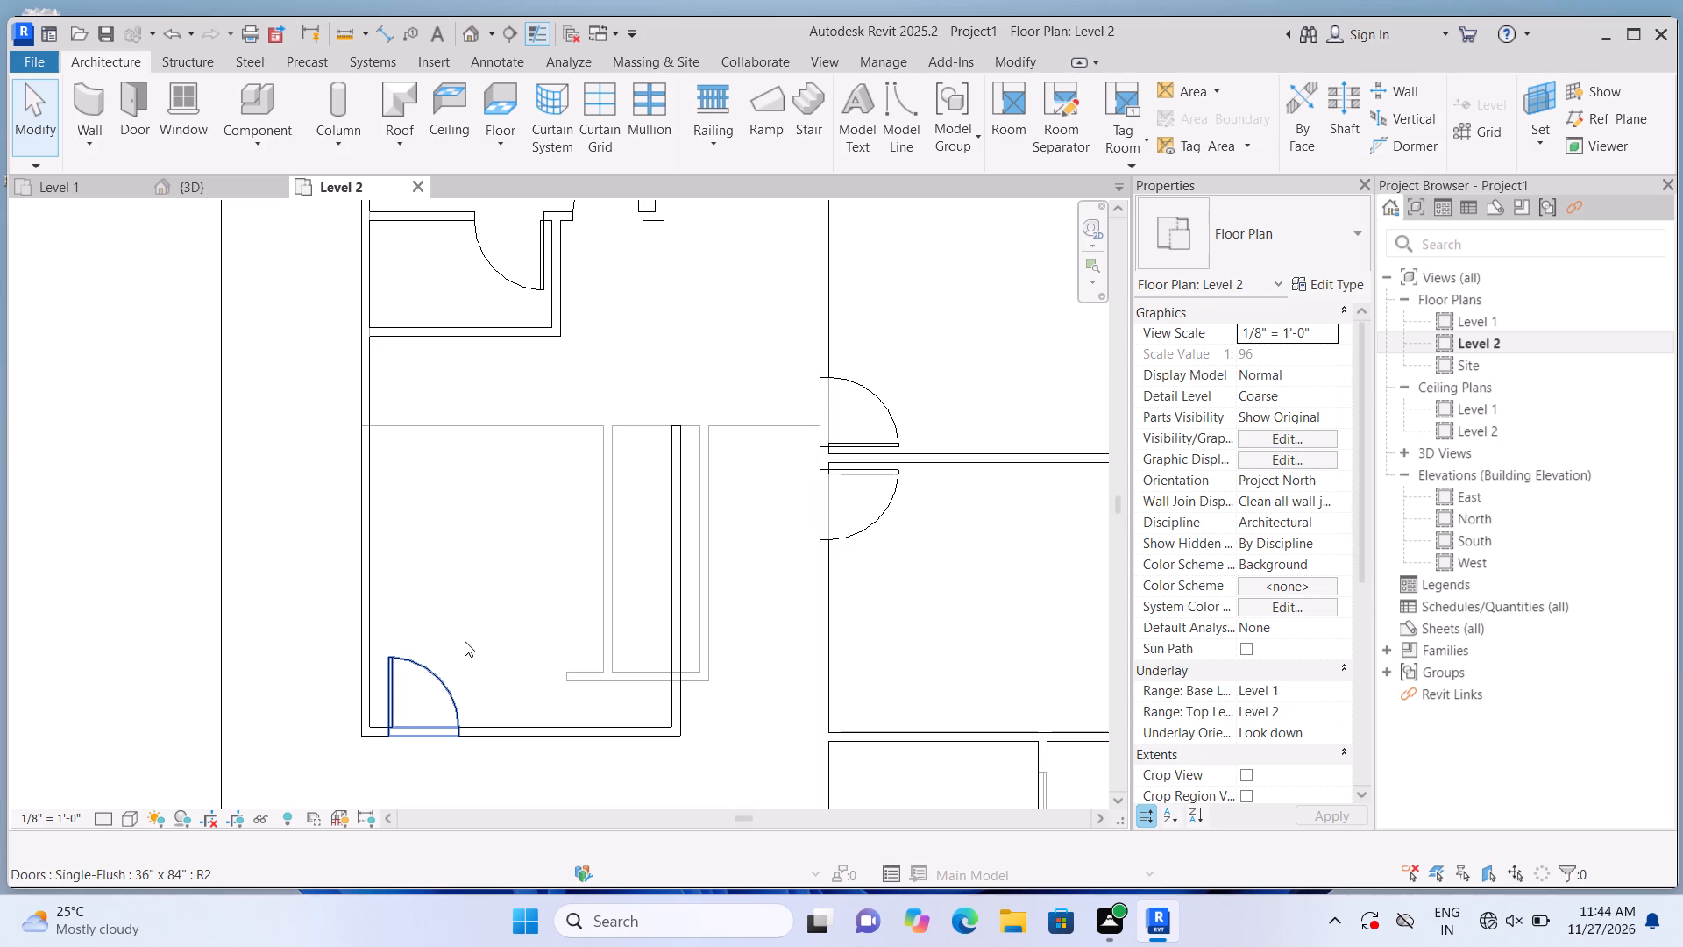
scroll(463, 639, "down", 2)
scroll(483, 631, "up", 3)
scroll(483, 631, "down", 2)
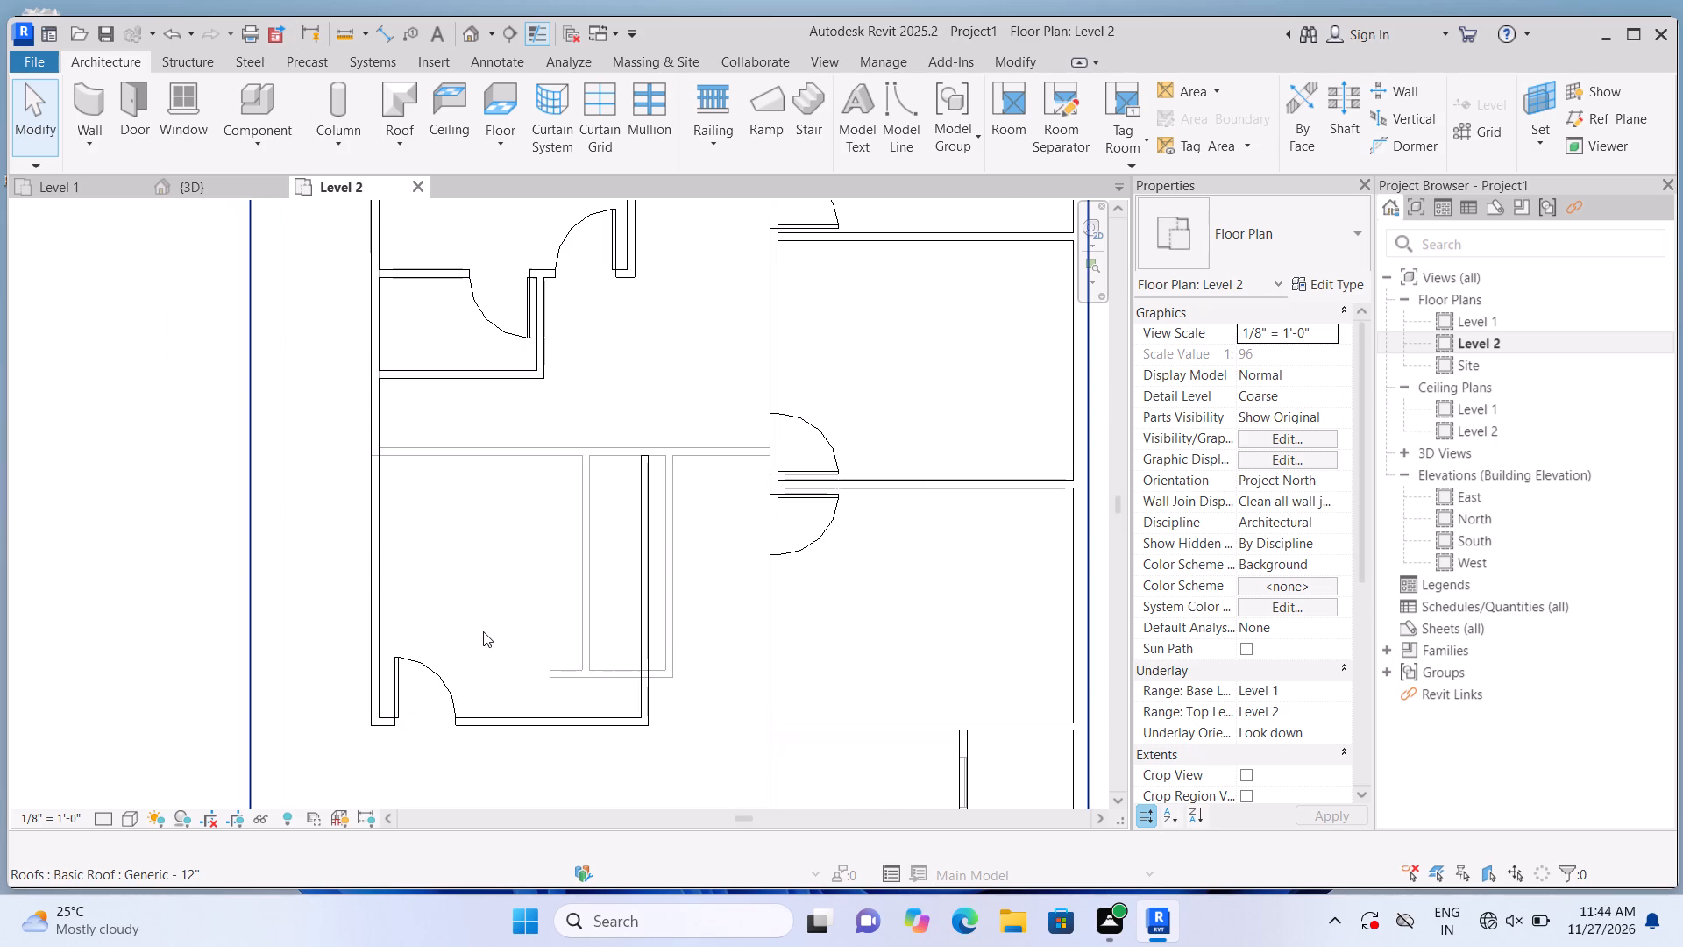
scroll(483, 631, "down", 1)
scroll(522, 567, "down", 5)
scroll(531, 423, "up", 3)
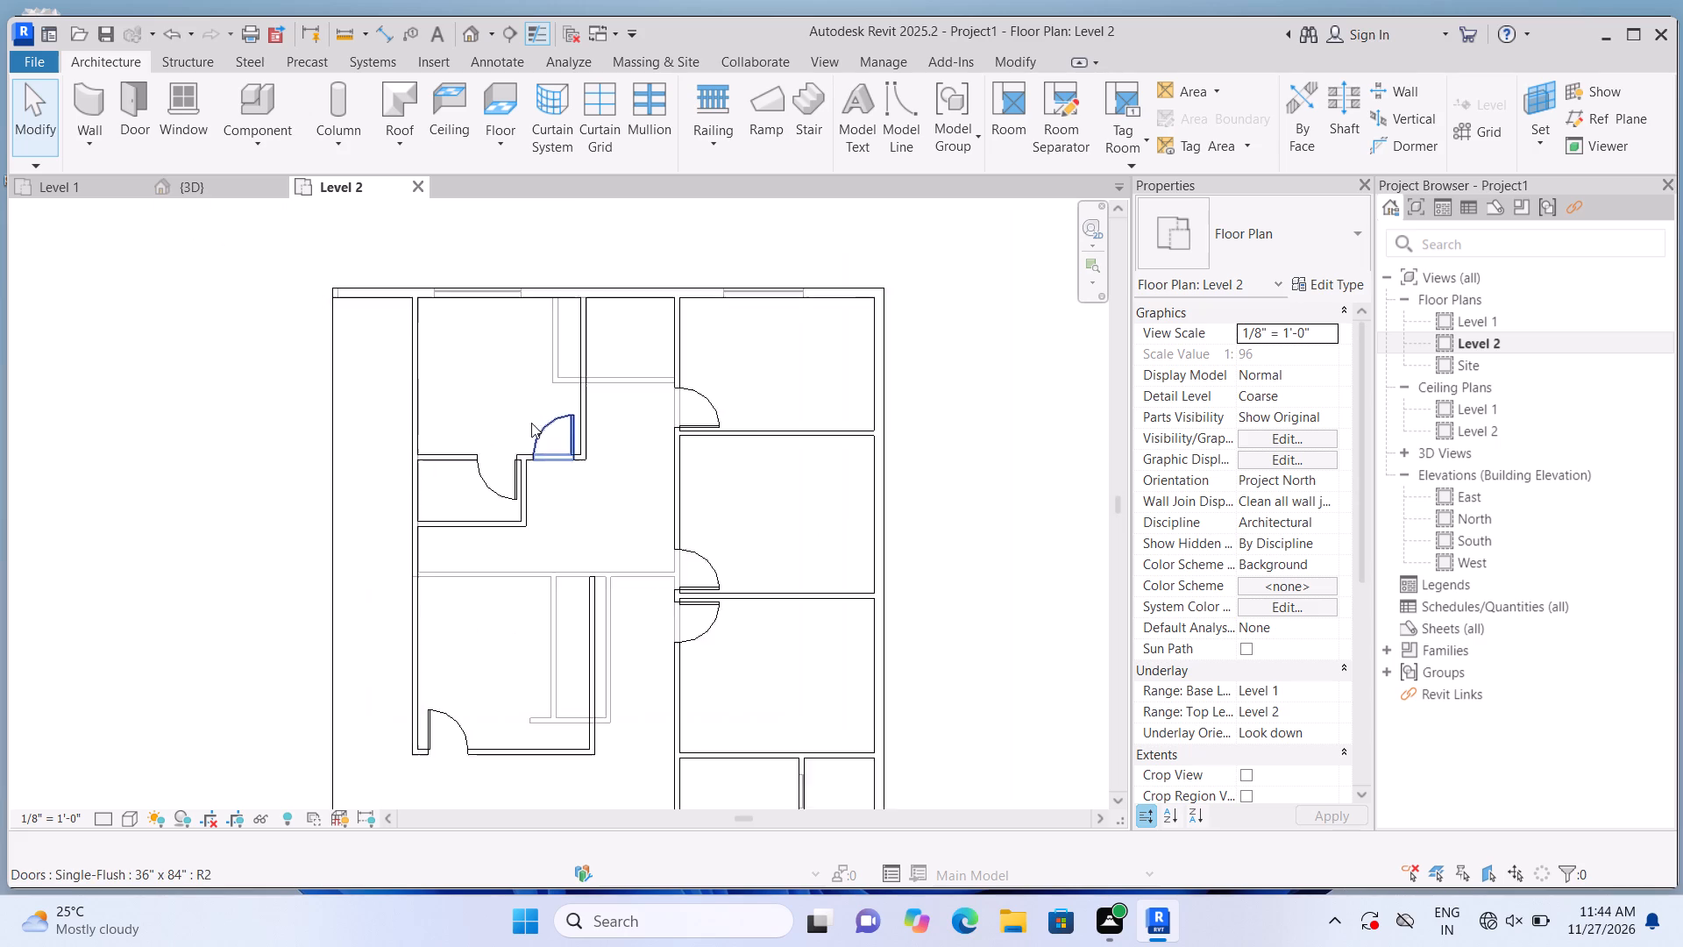
scroll(531, 423, "up", 9)
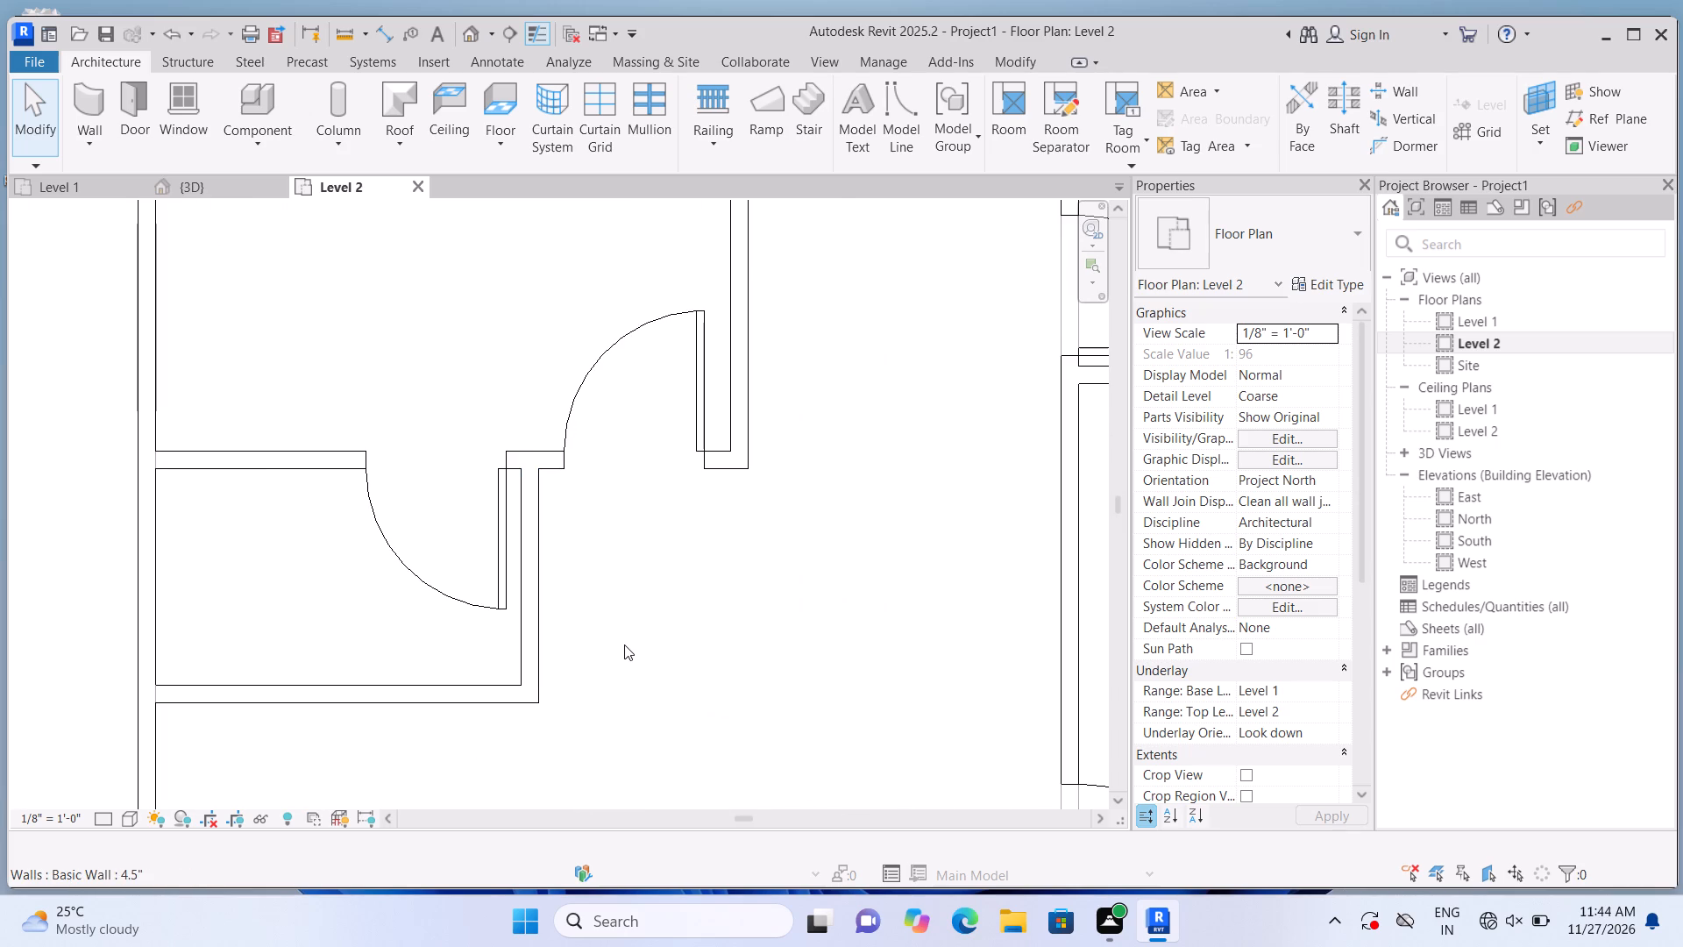
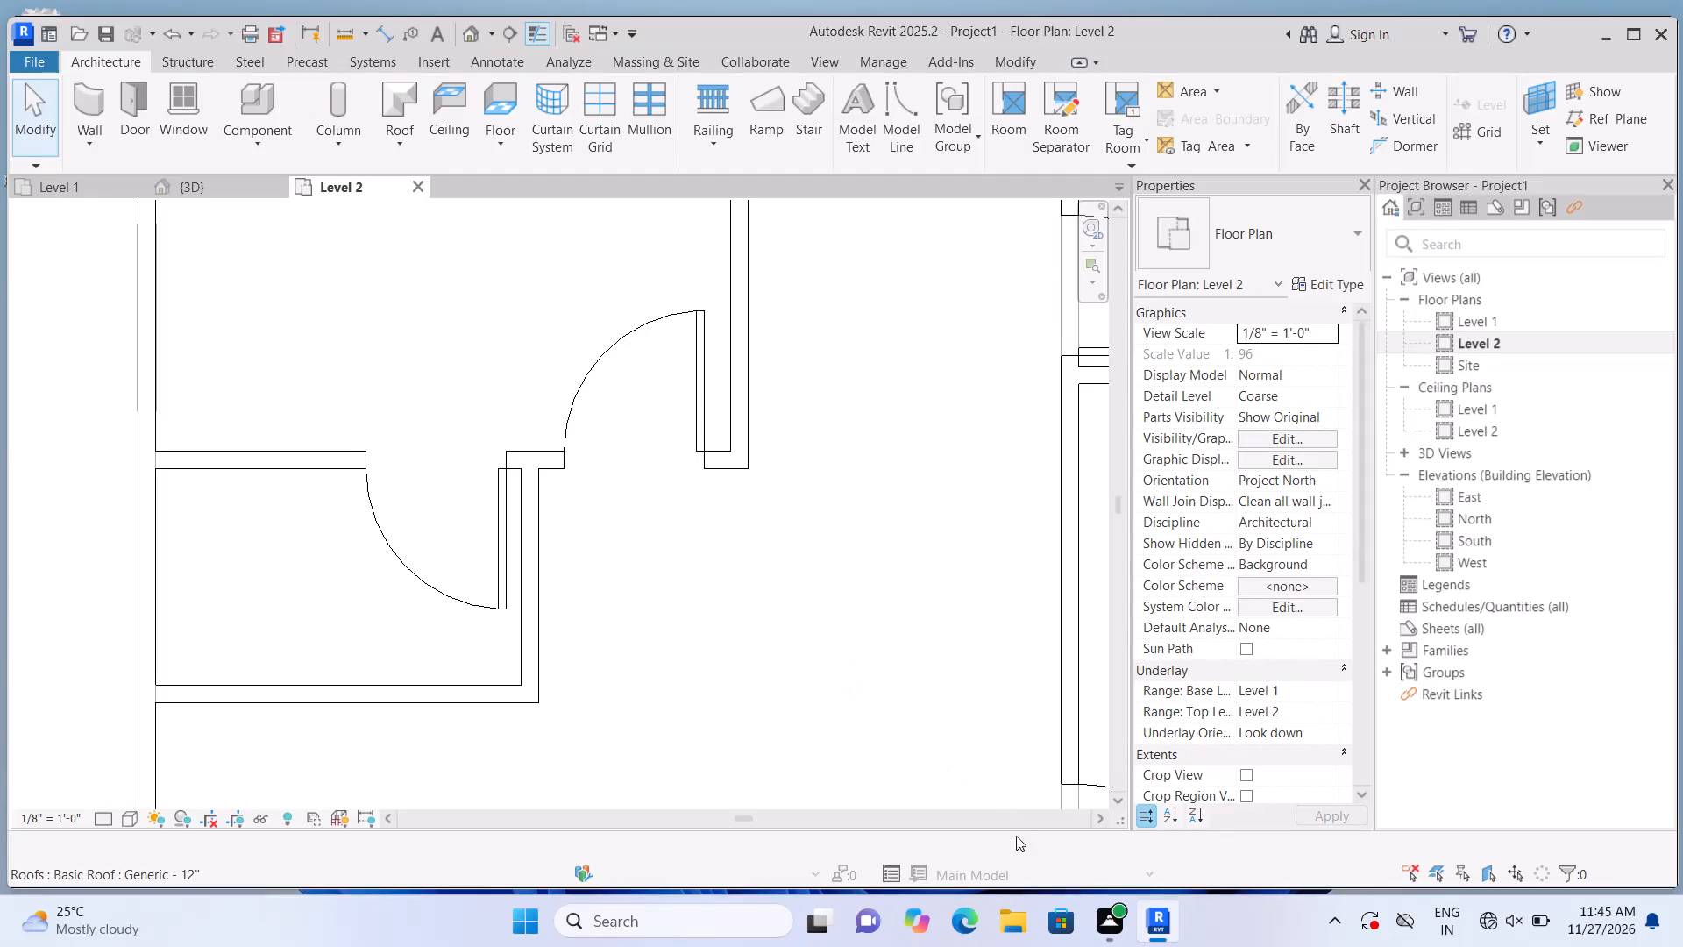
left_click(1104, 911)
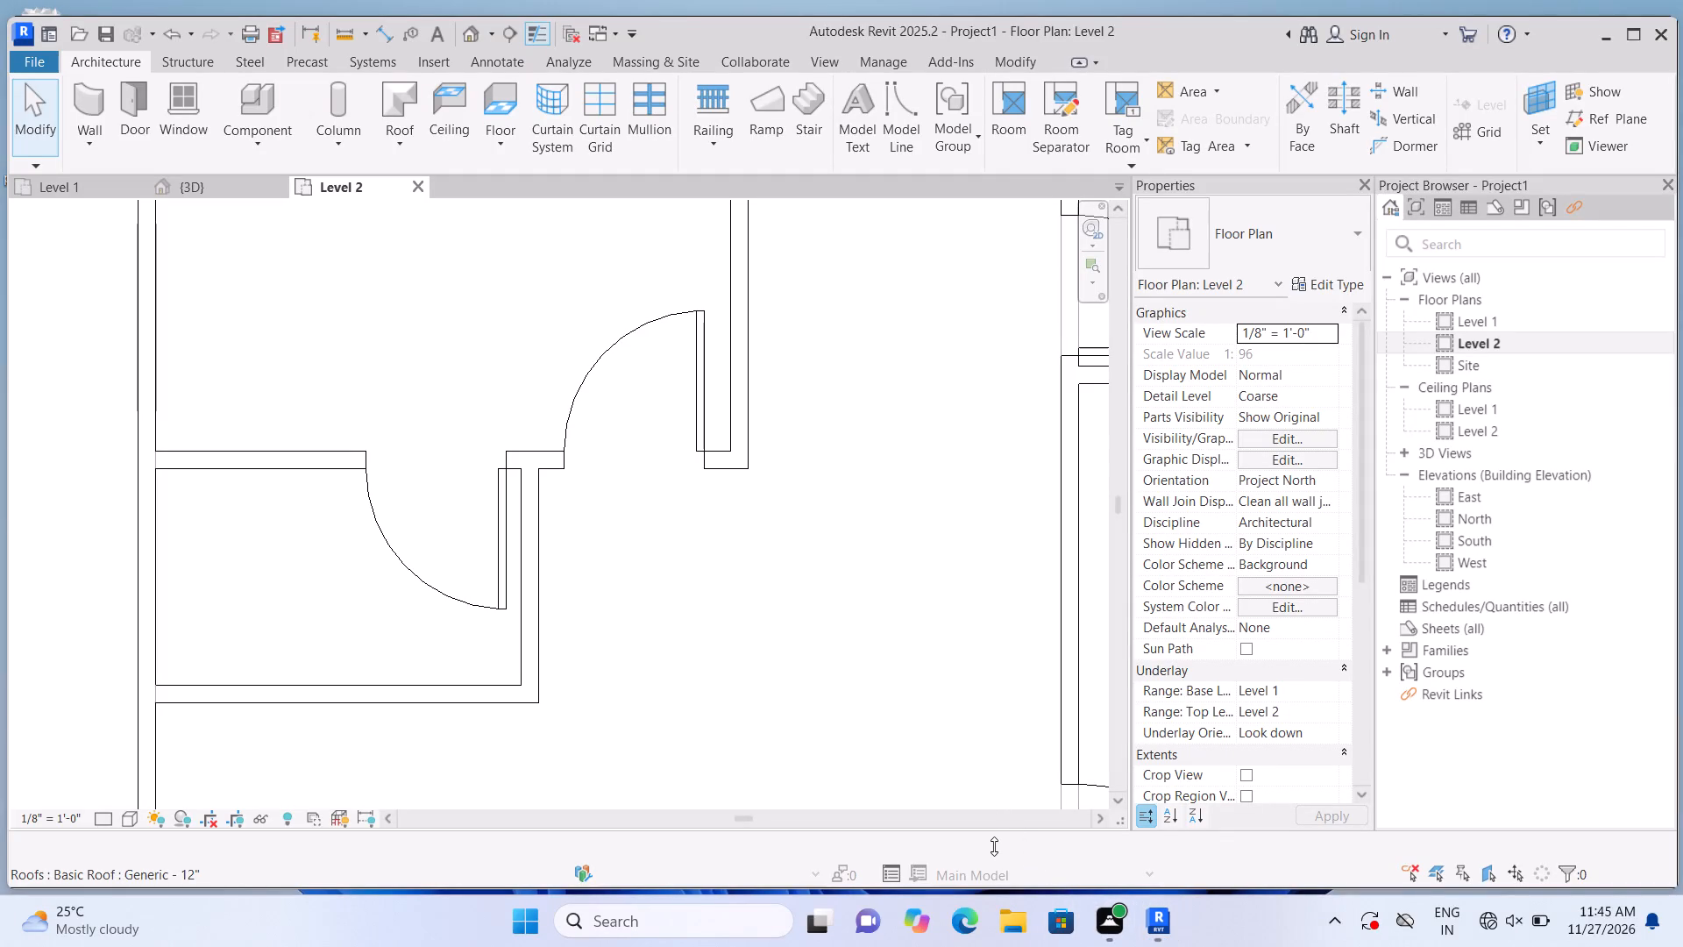
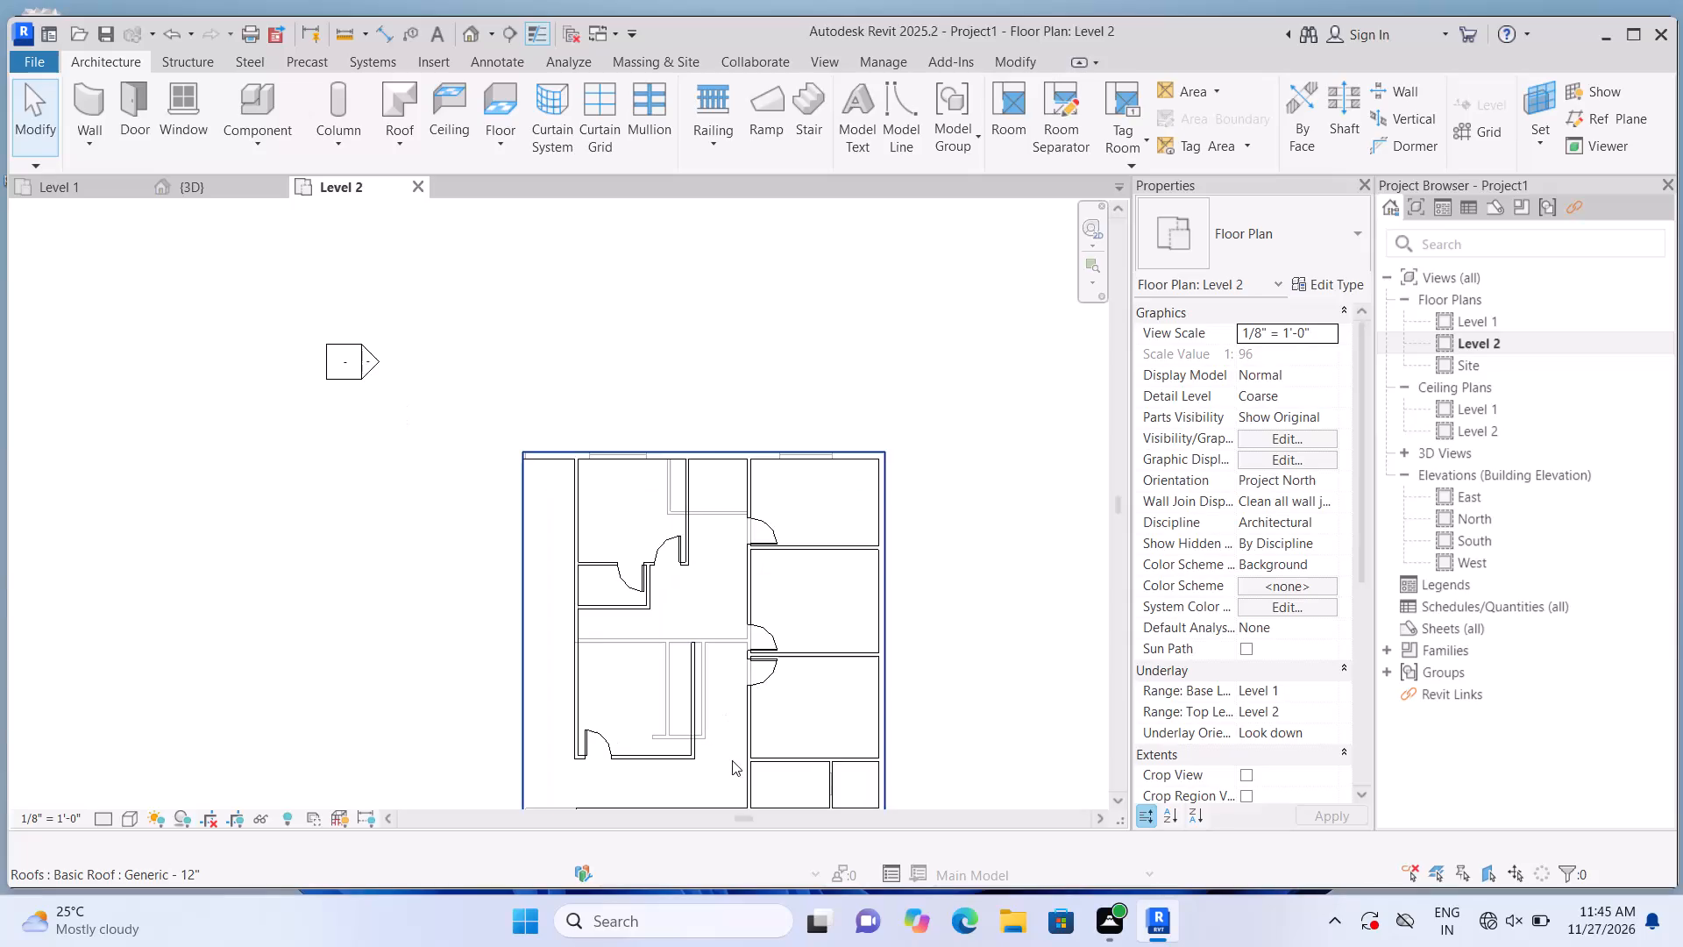
Examine the Level 2 floor plan's room partitions, doors and outer walls.
scroll(735, 782, "up", 5)
scroll(750, 754, "down", 13)
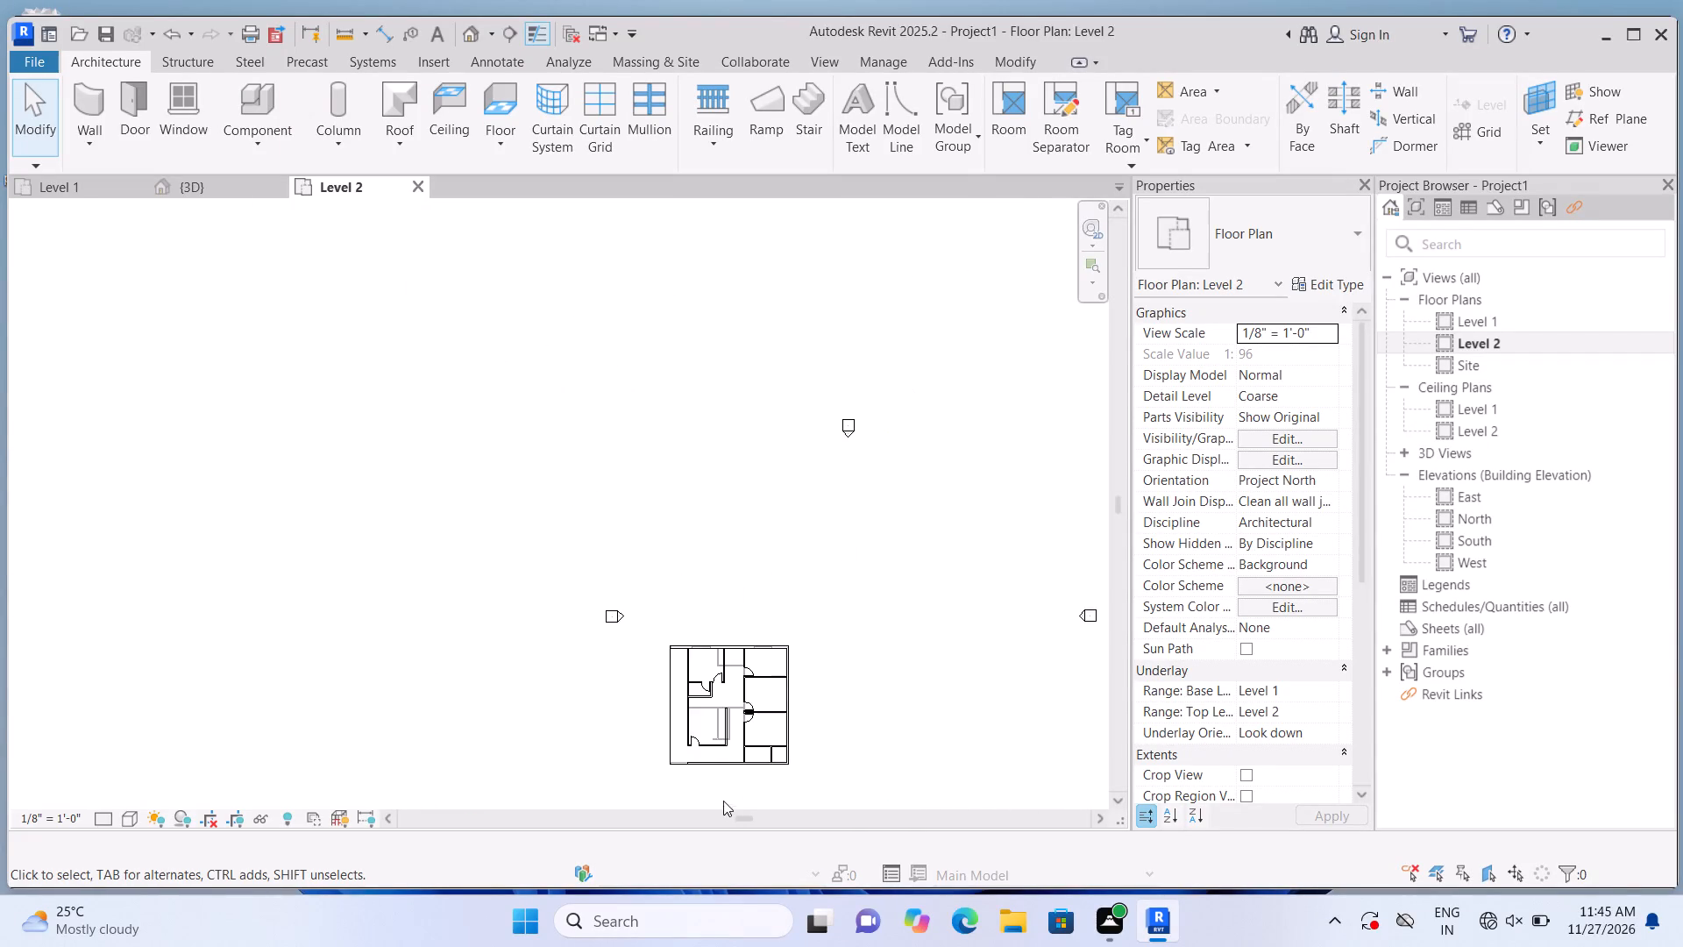
scroll(735, 785, "up", 15)
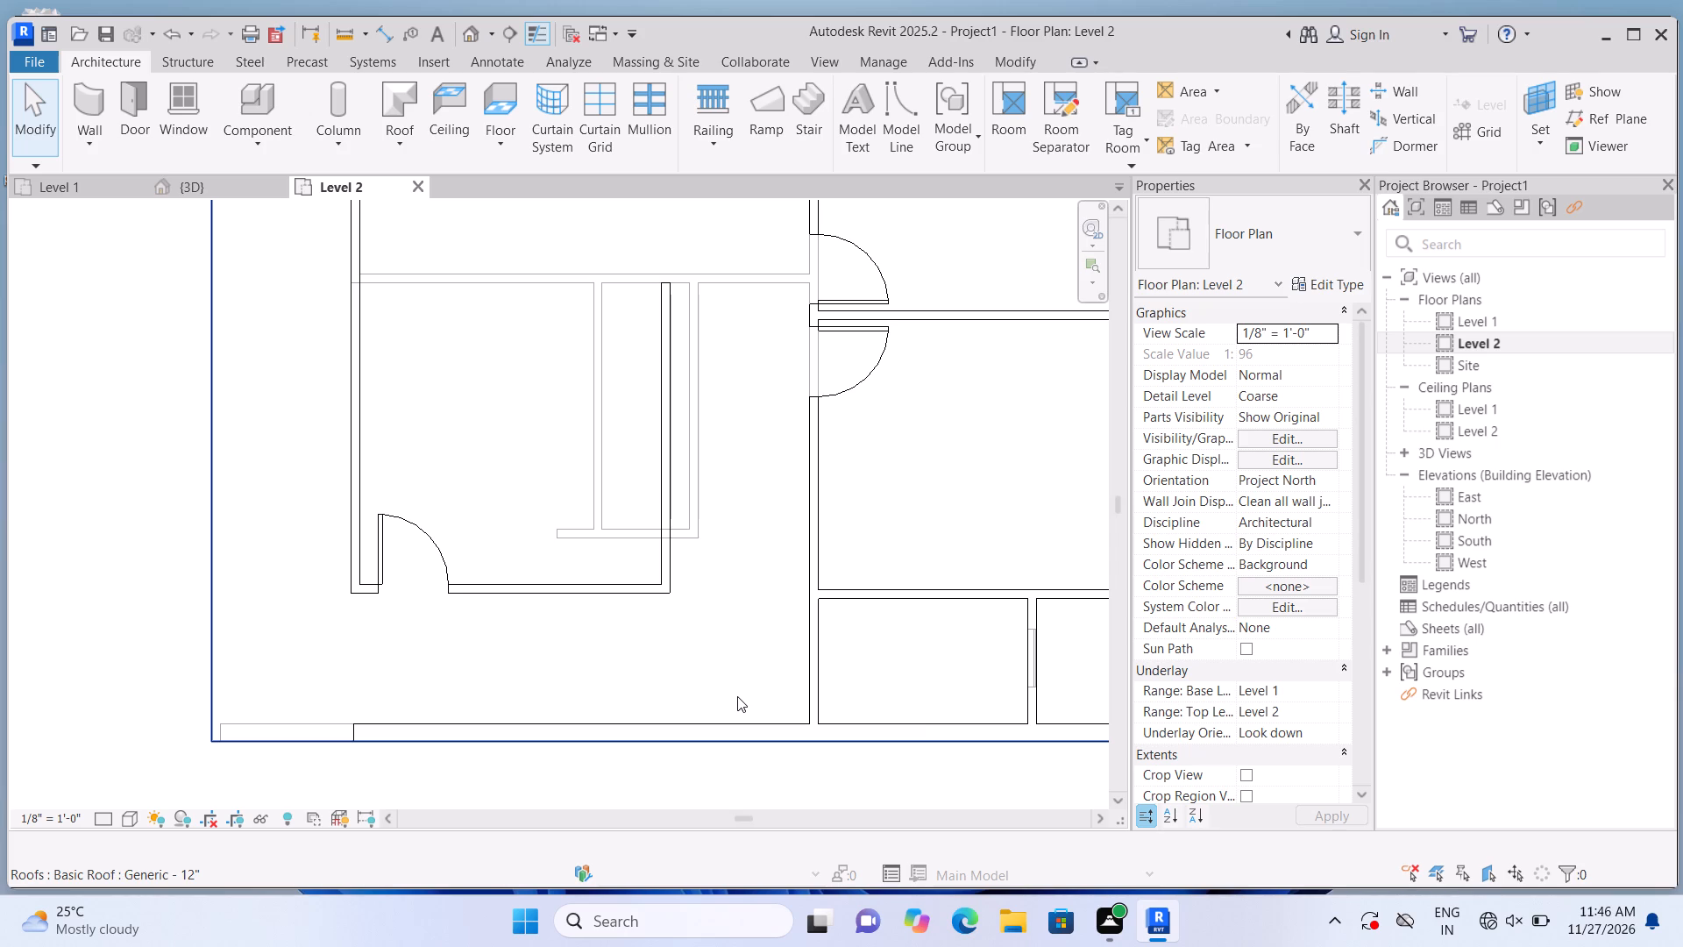
scroll(738, 676, "down", 9)
scroll(749, 652, "up", 4)
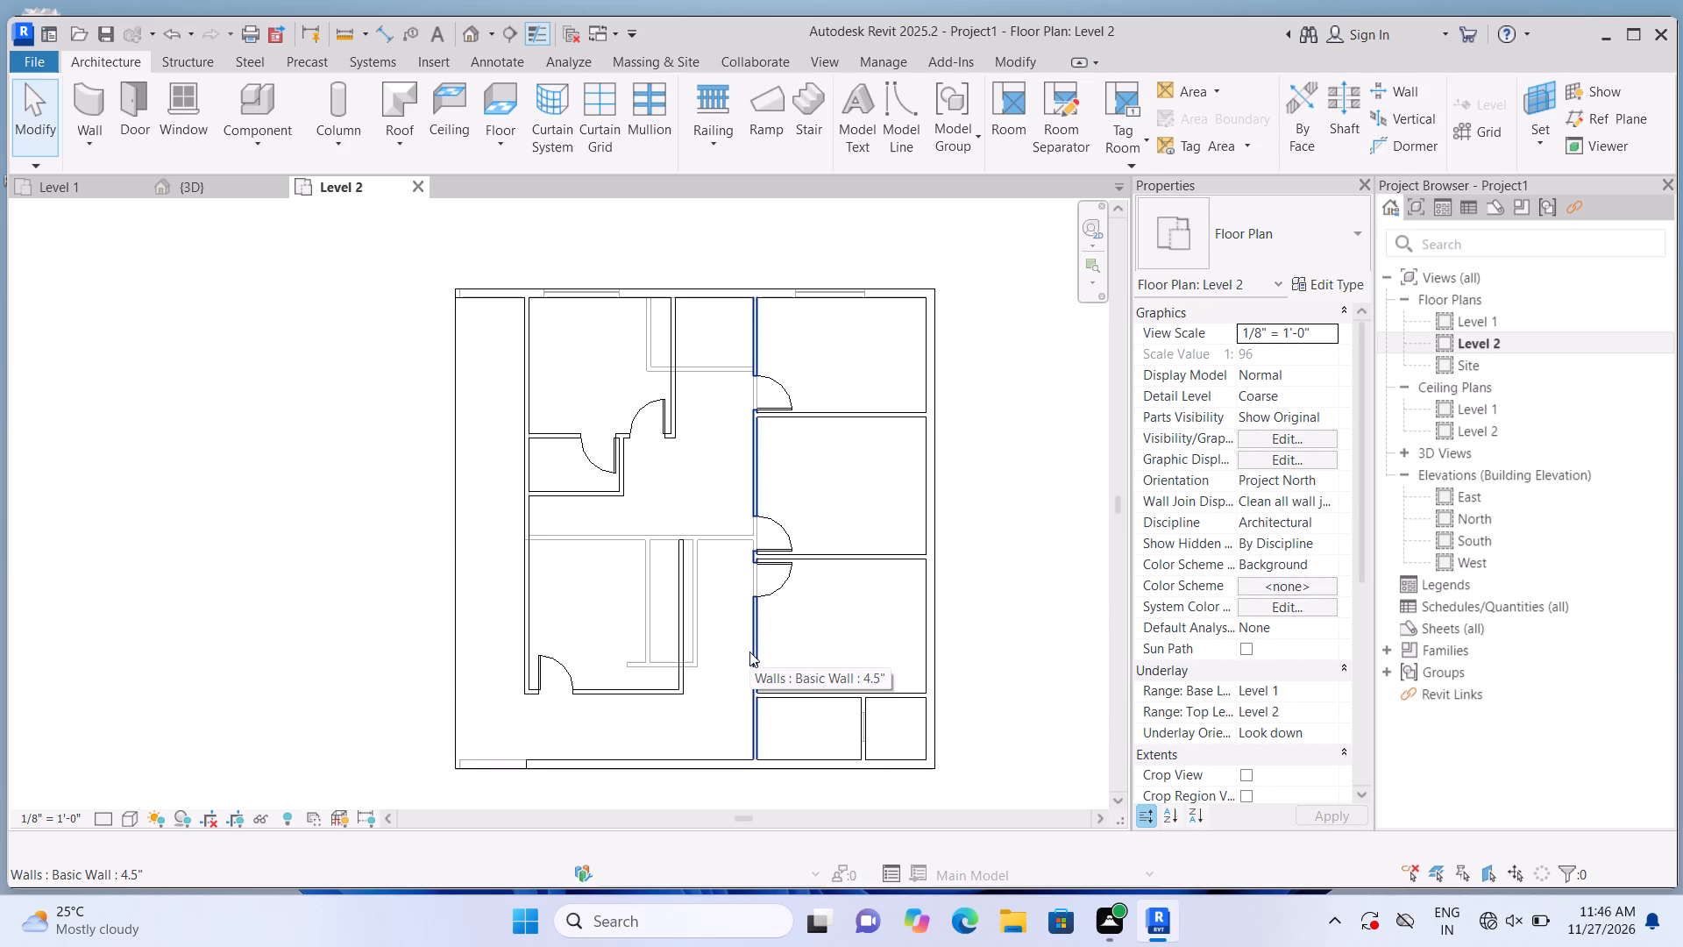
scroll(749, 652, "up", 1)
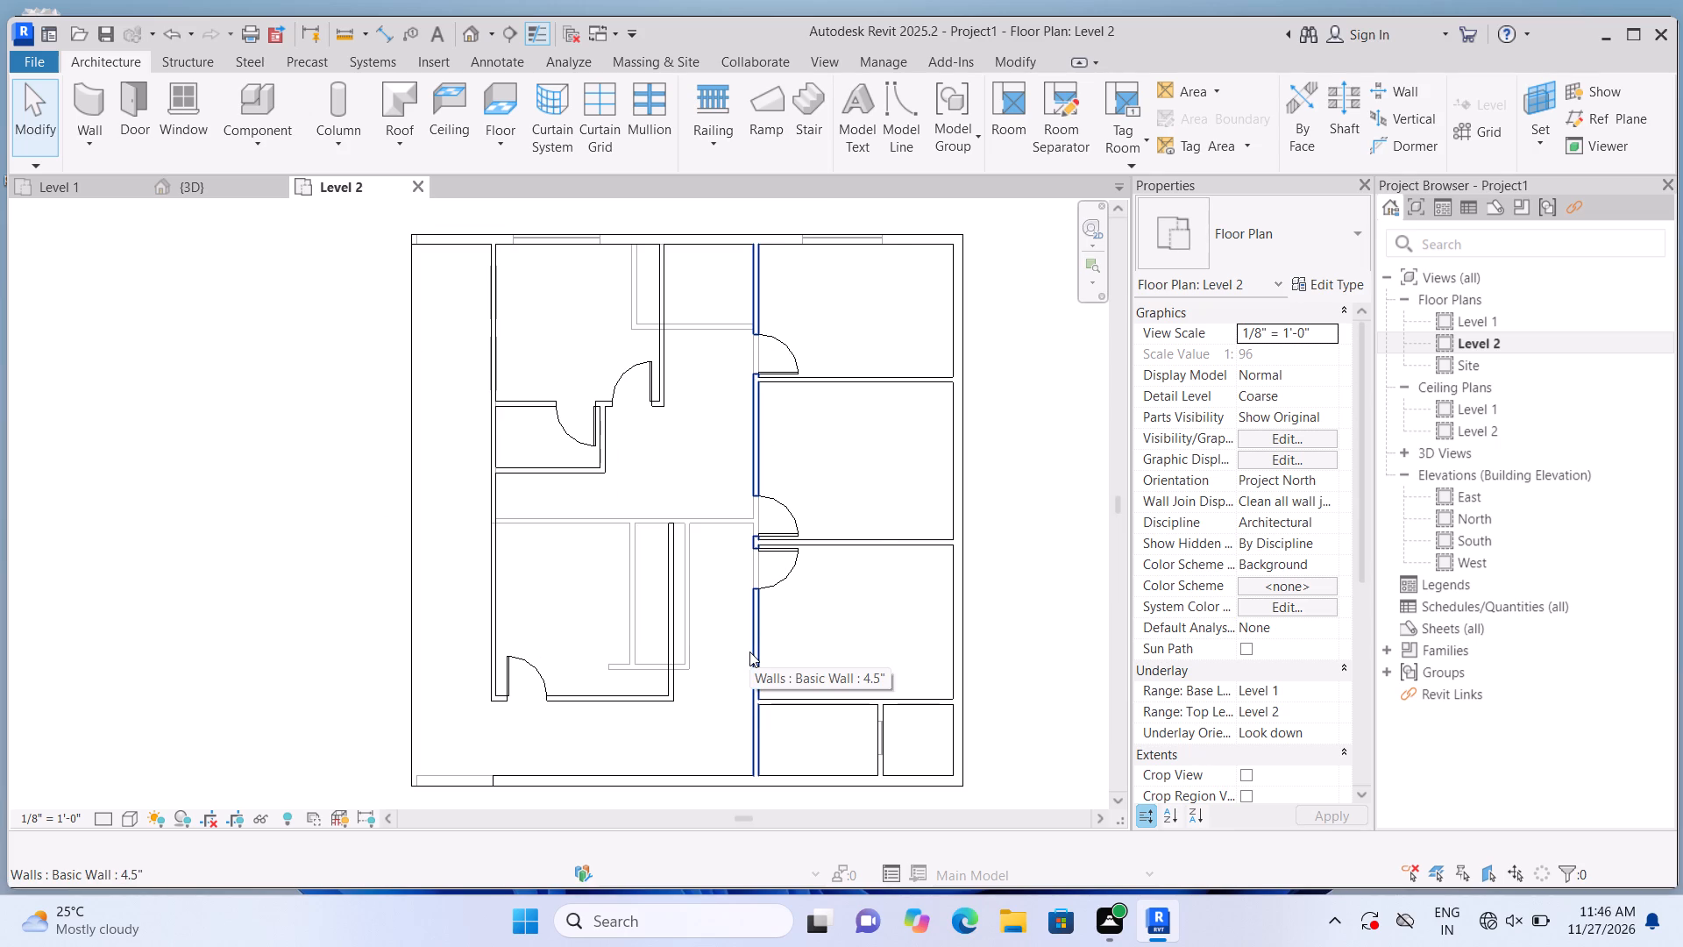
scroll(749, 650, "down", 1)
Start a new wall on Level 2 using the Curtain Wall 1 type, near the small room by the west partition.
scroll(578, 418, "up", 3)
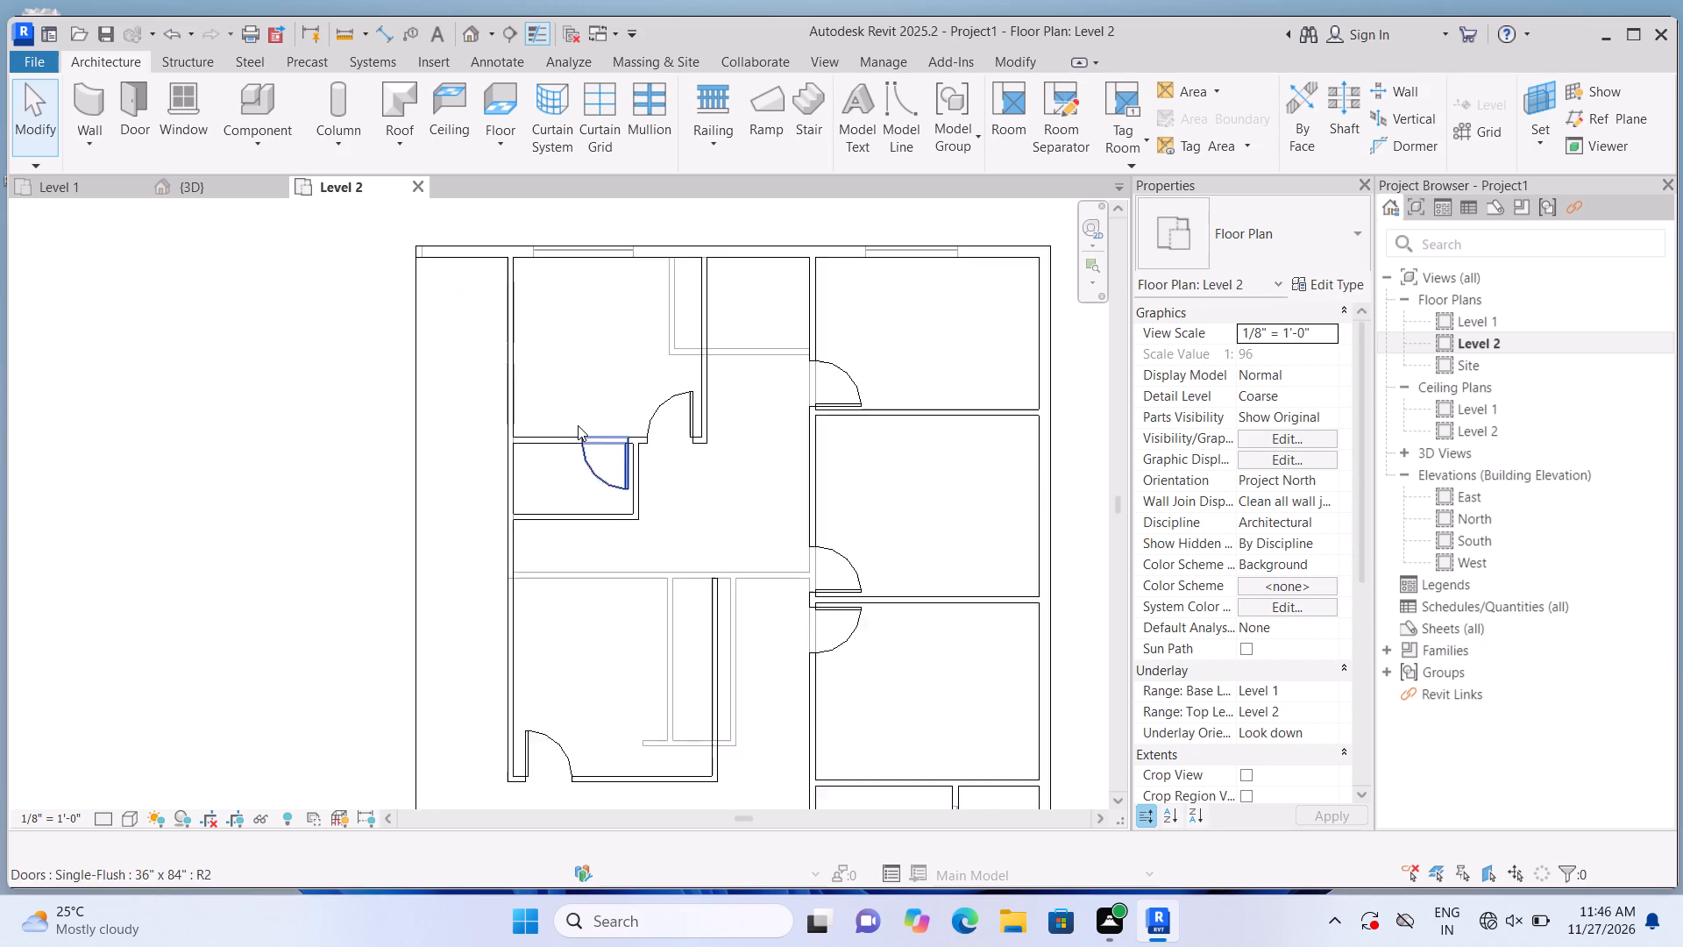
scroll(578, 425, "up", 1)
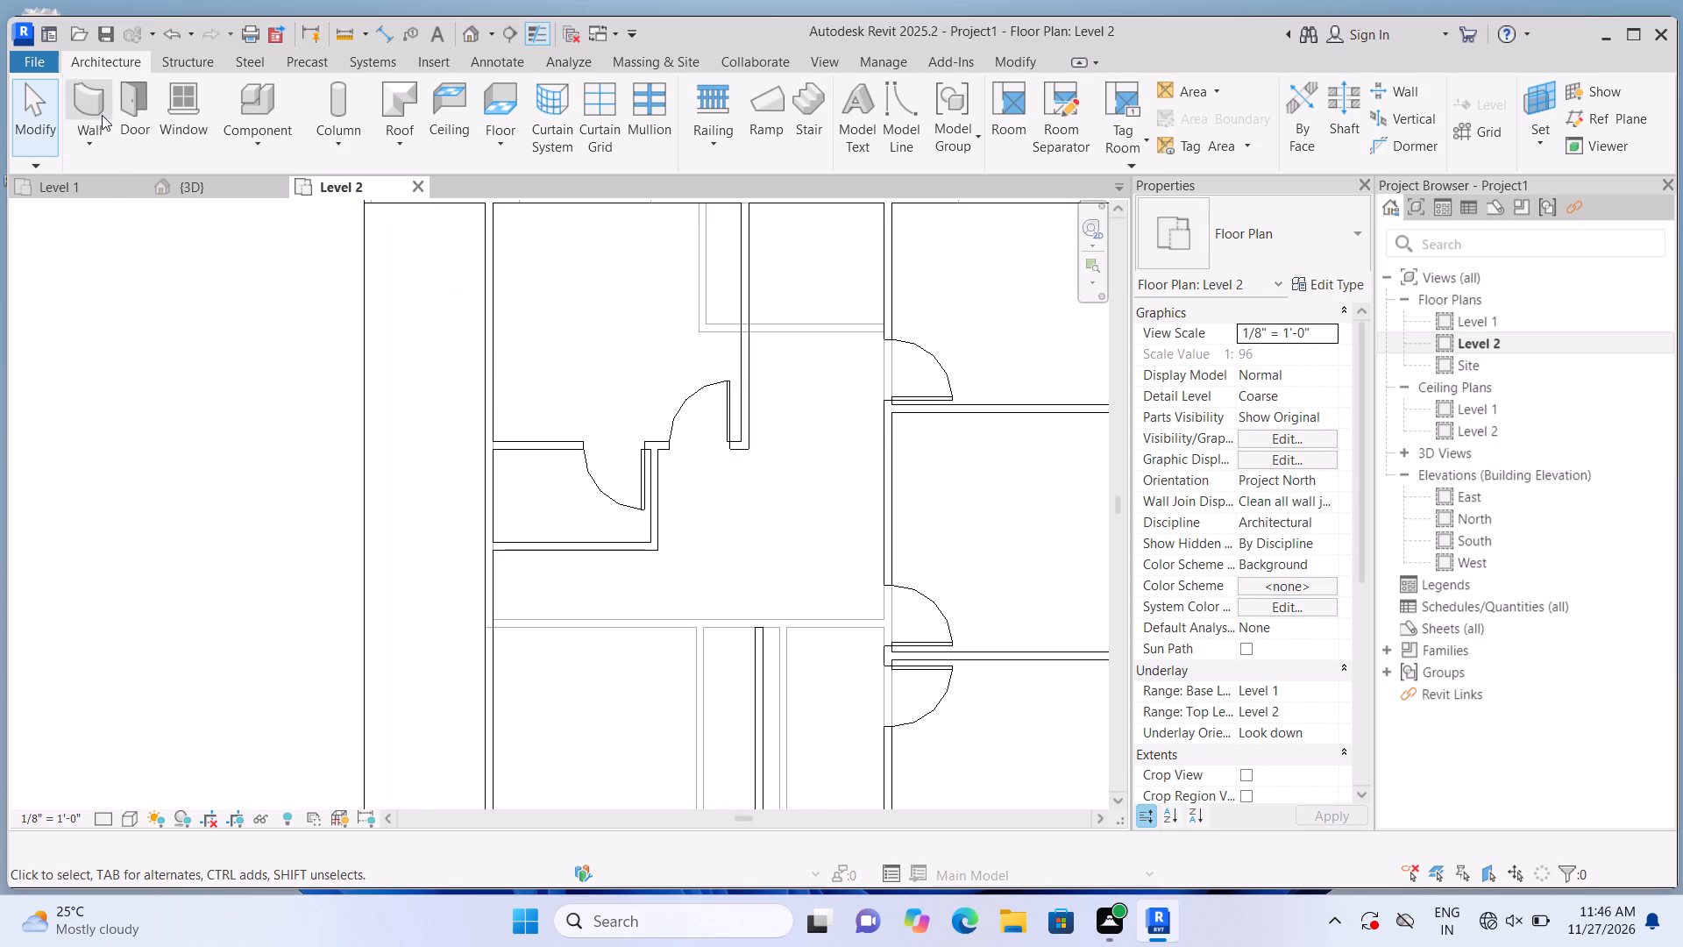
left_click(103, 109)
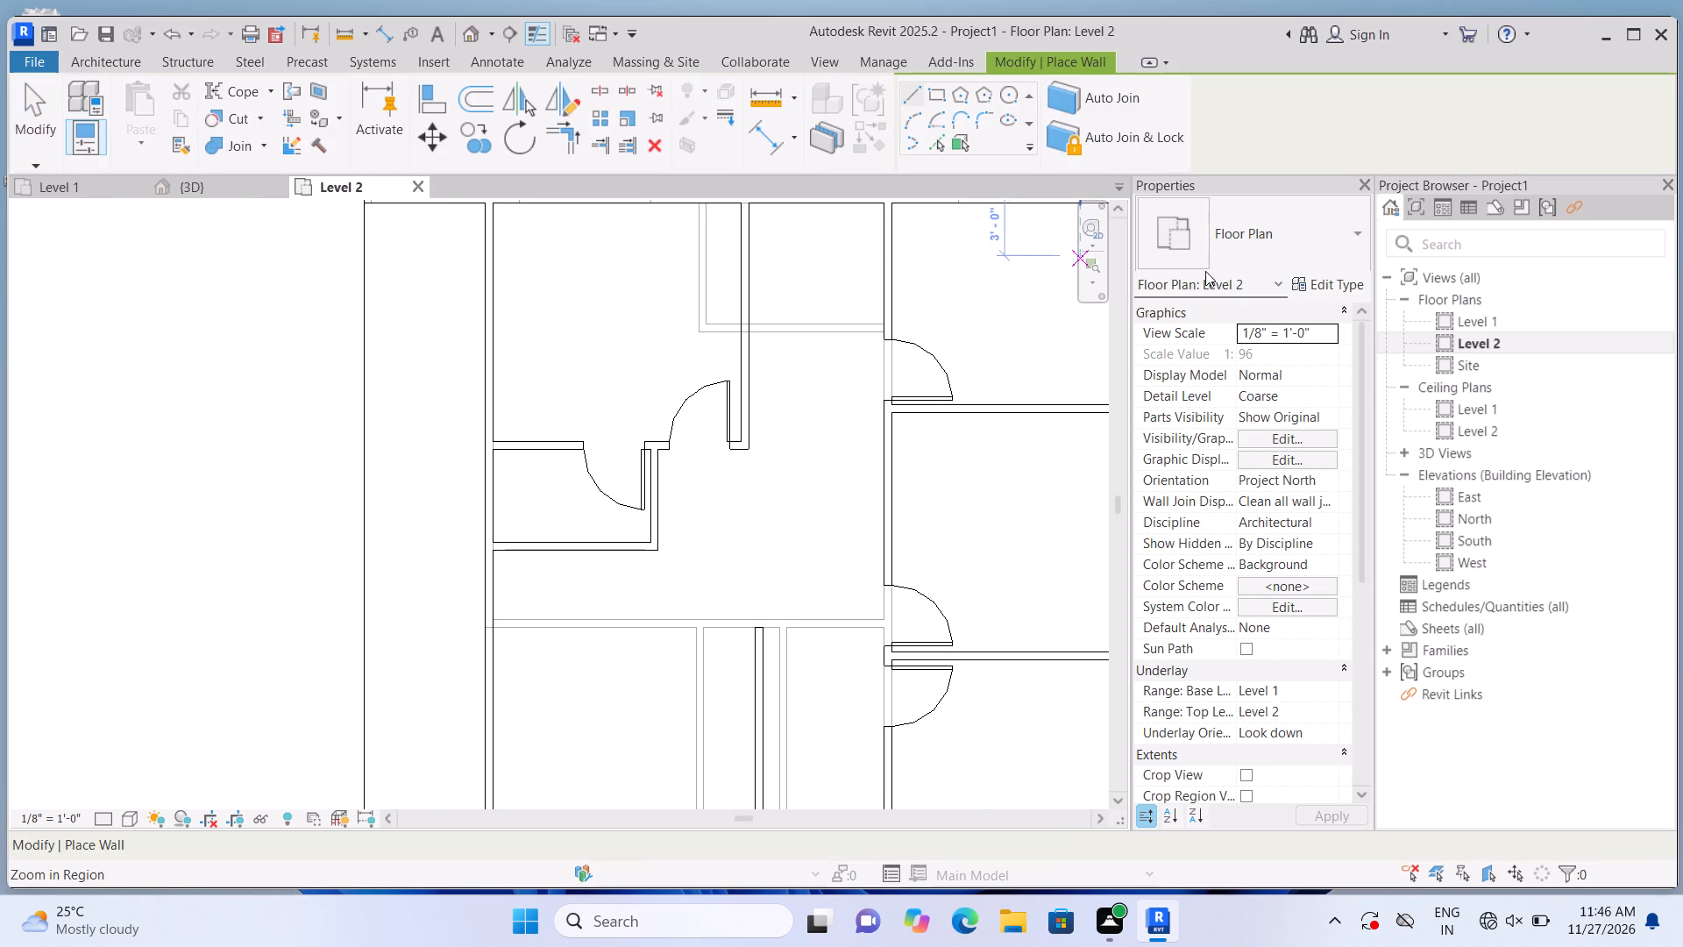
left_click(1346, 230)
scroll(1260, 467, "down", 10)
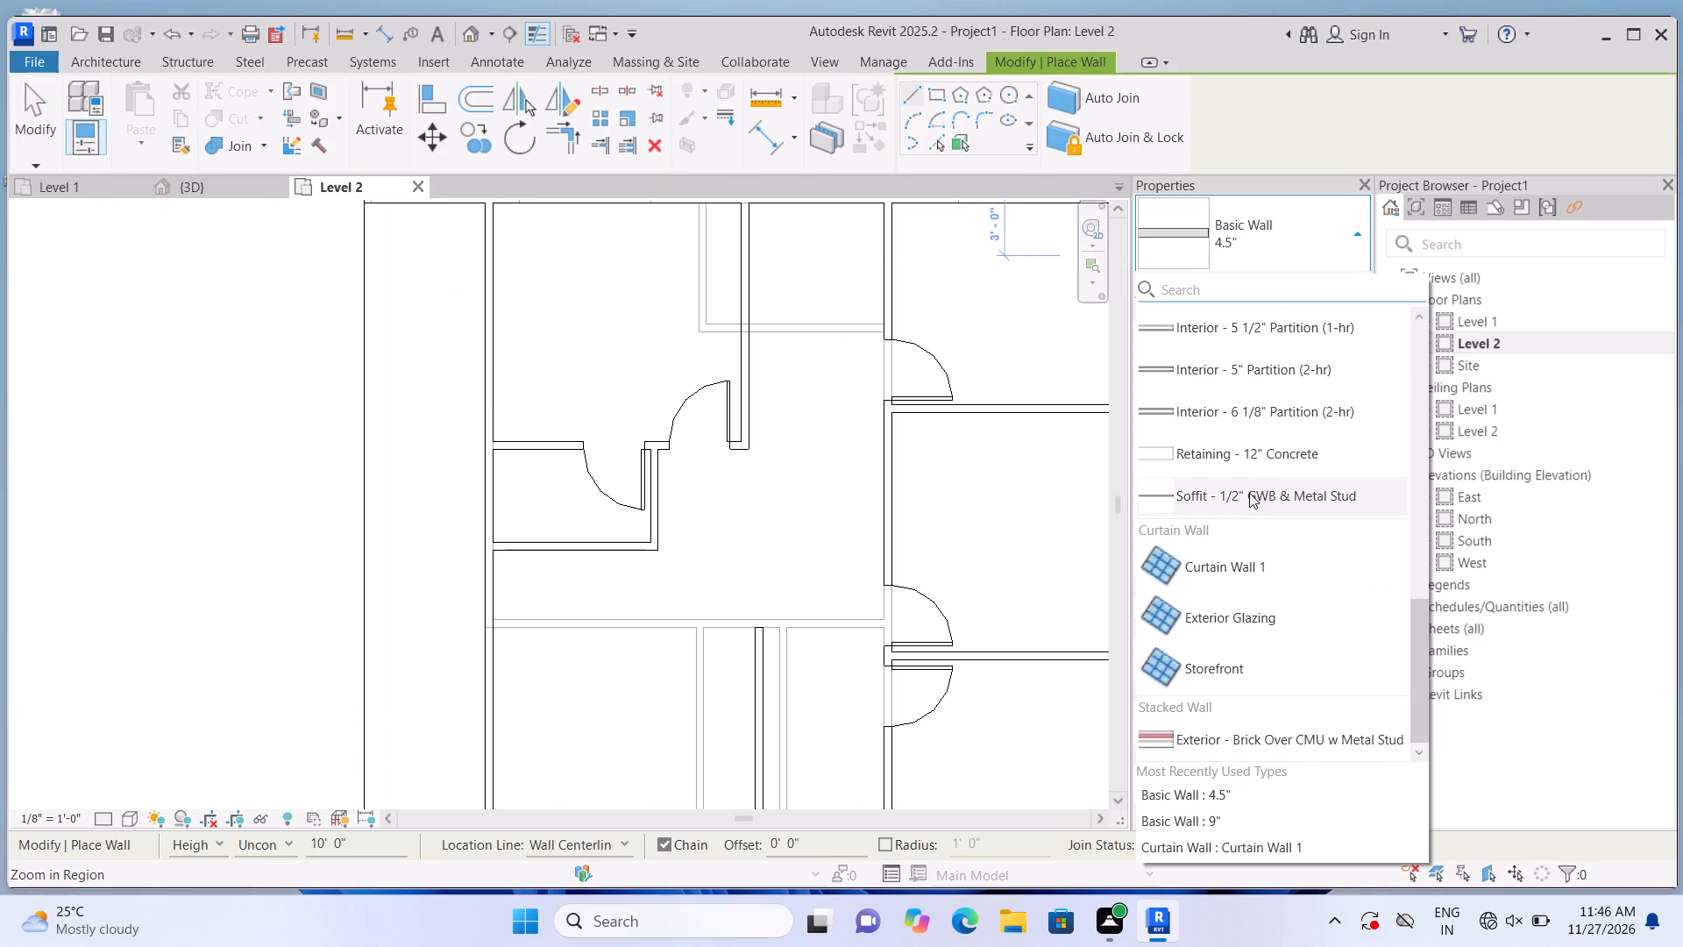
scroll(1249, 493, "down", 1)
left_click(1248, 559)
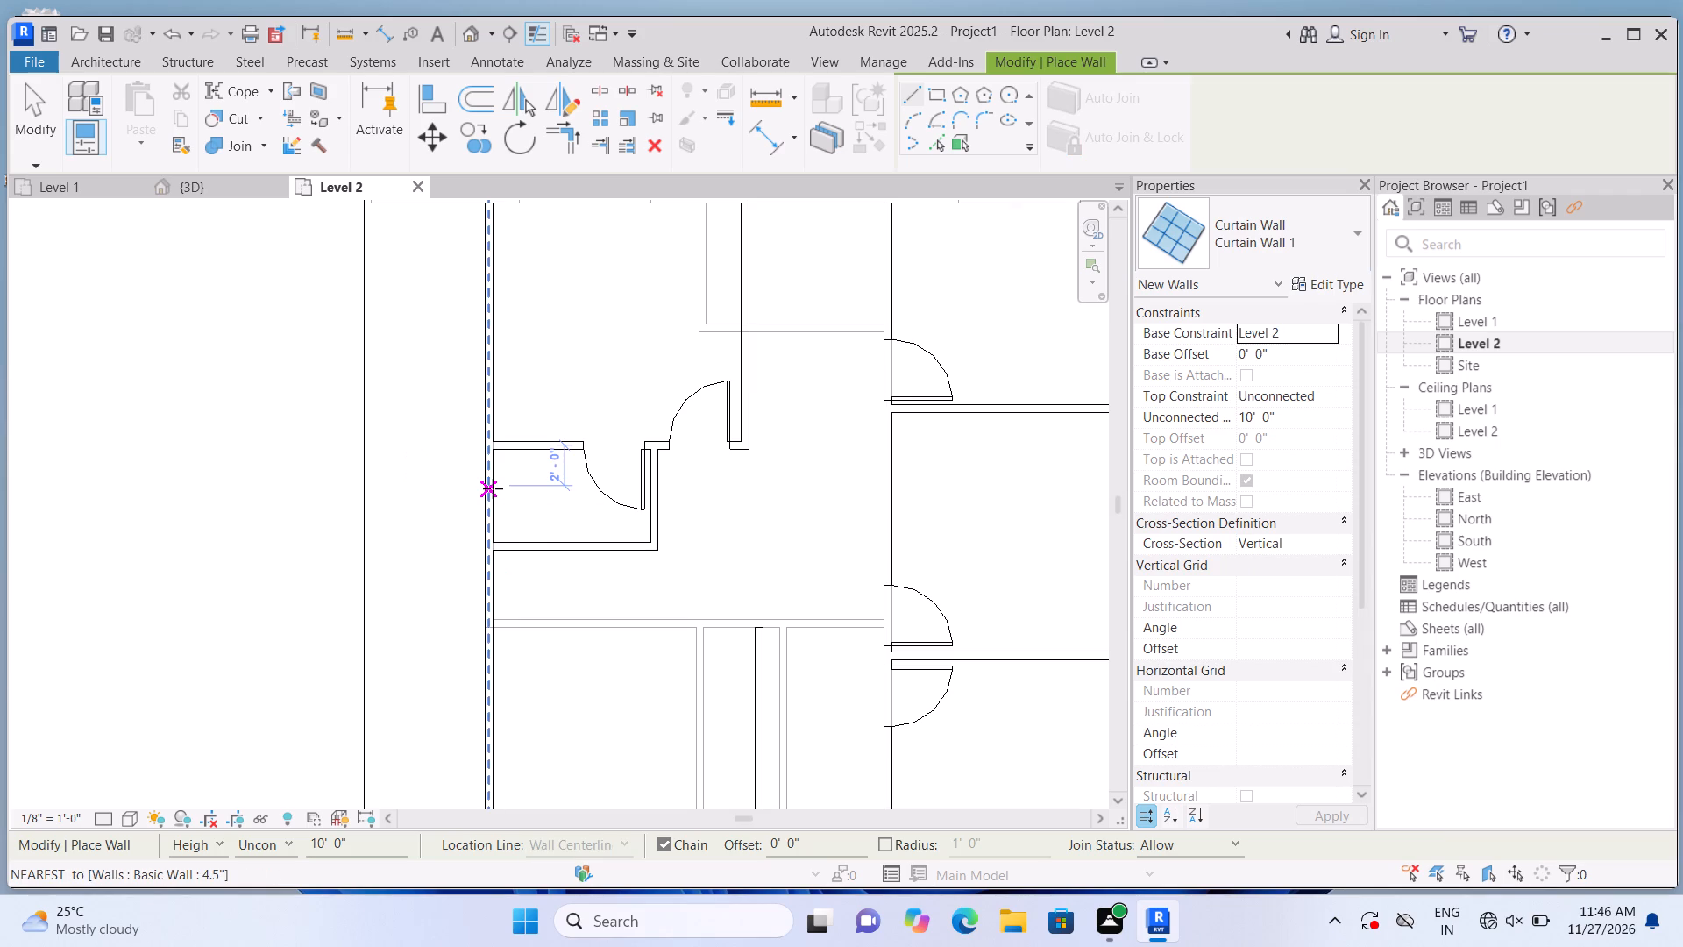
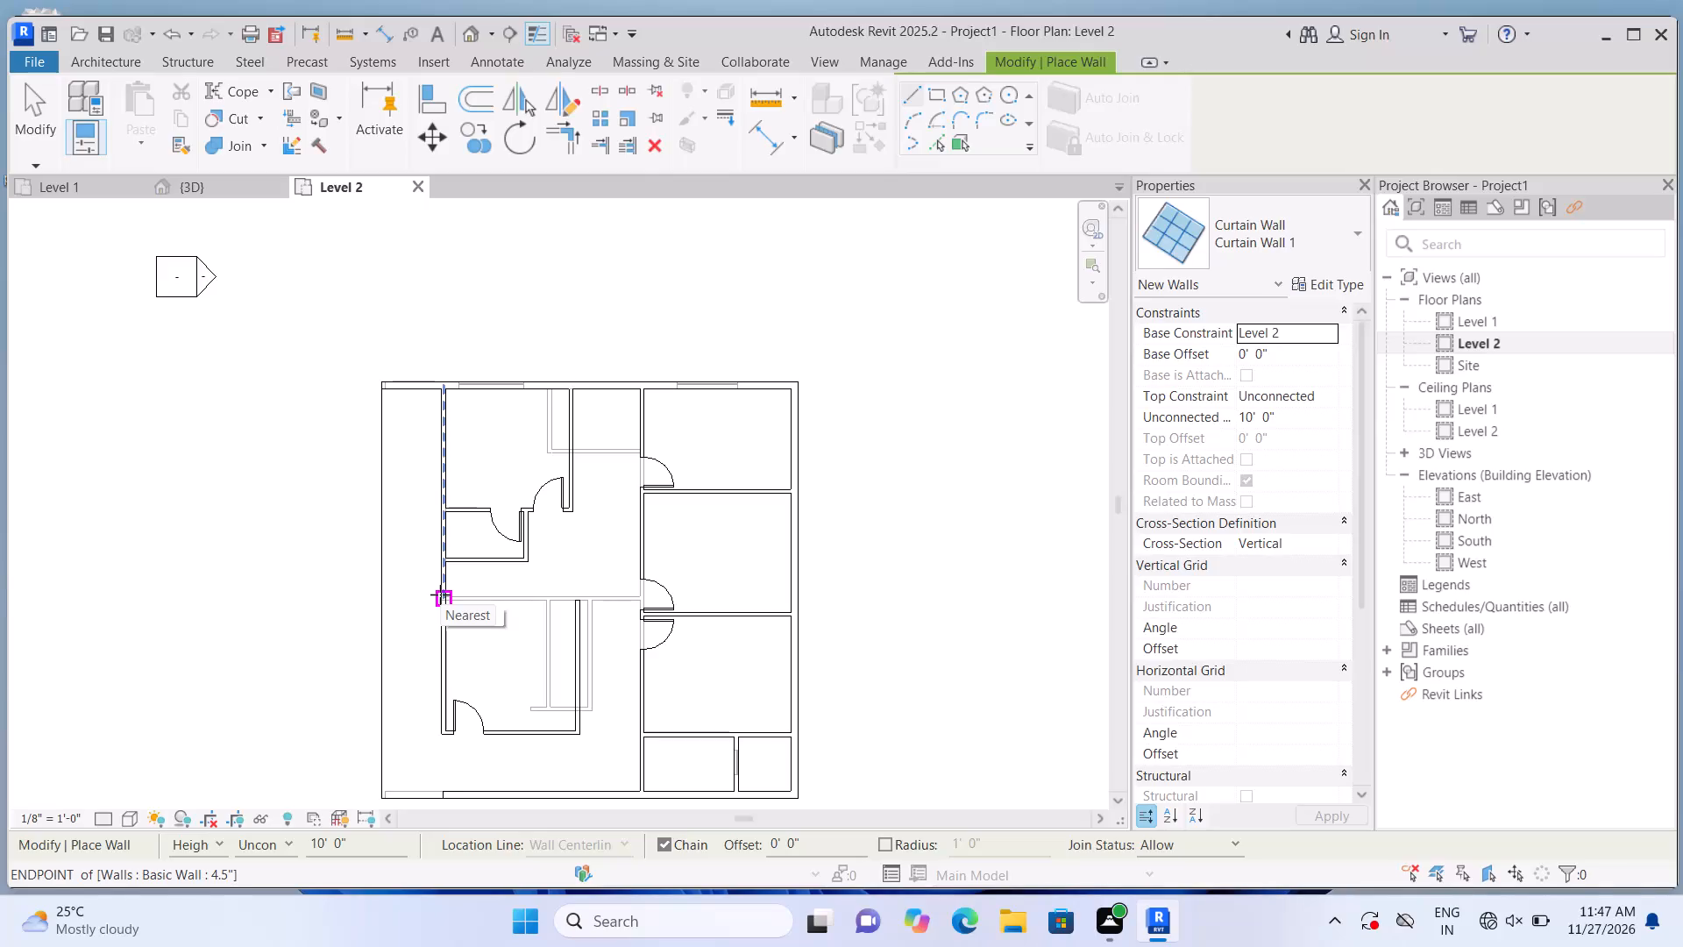
Draw a curtain wall about 4'-2" long on the west partition, near the north end of the northwest room.
scroll(458, 459, "up", 2)
scroll(471, 460, "down", 2)
scroll(429, 524, "up", 1)
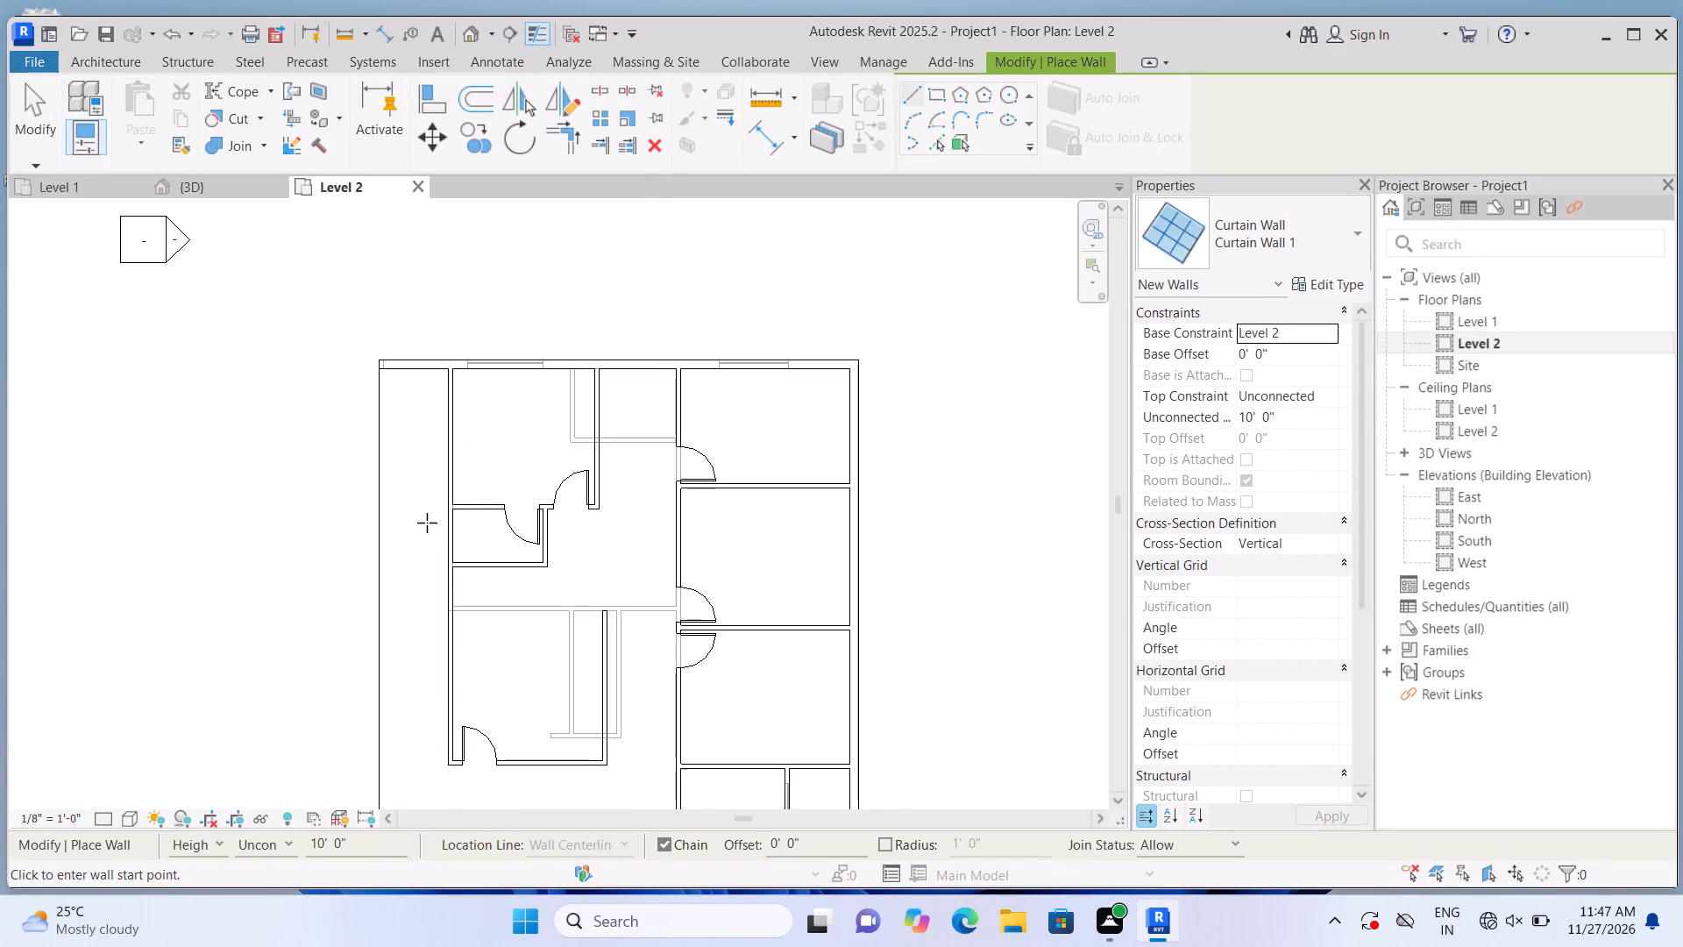
scroll(460, 358, "up", 2)
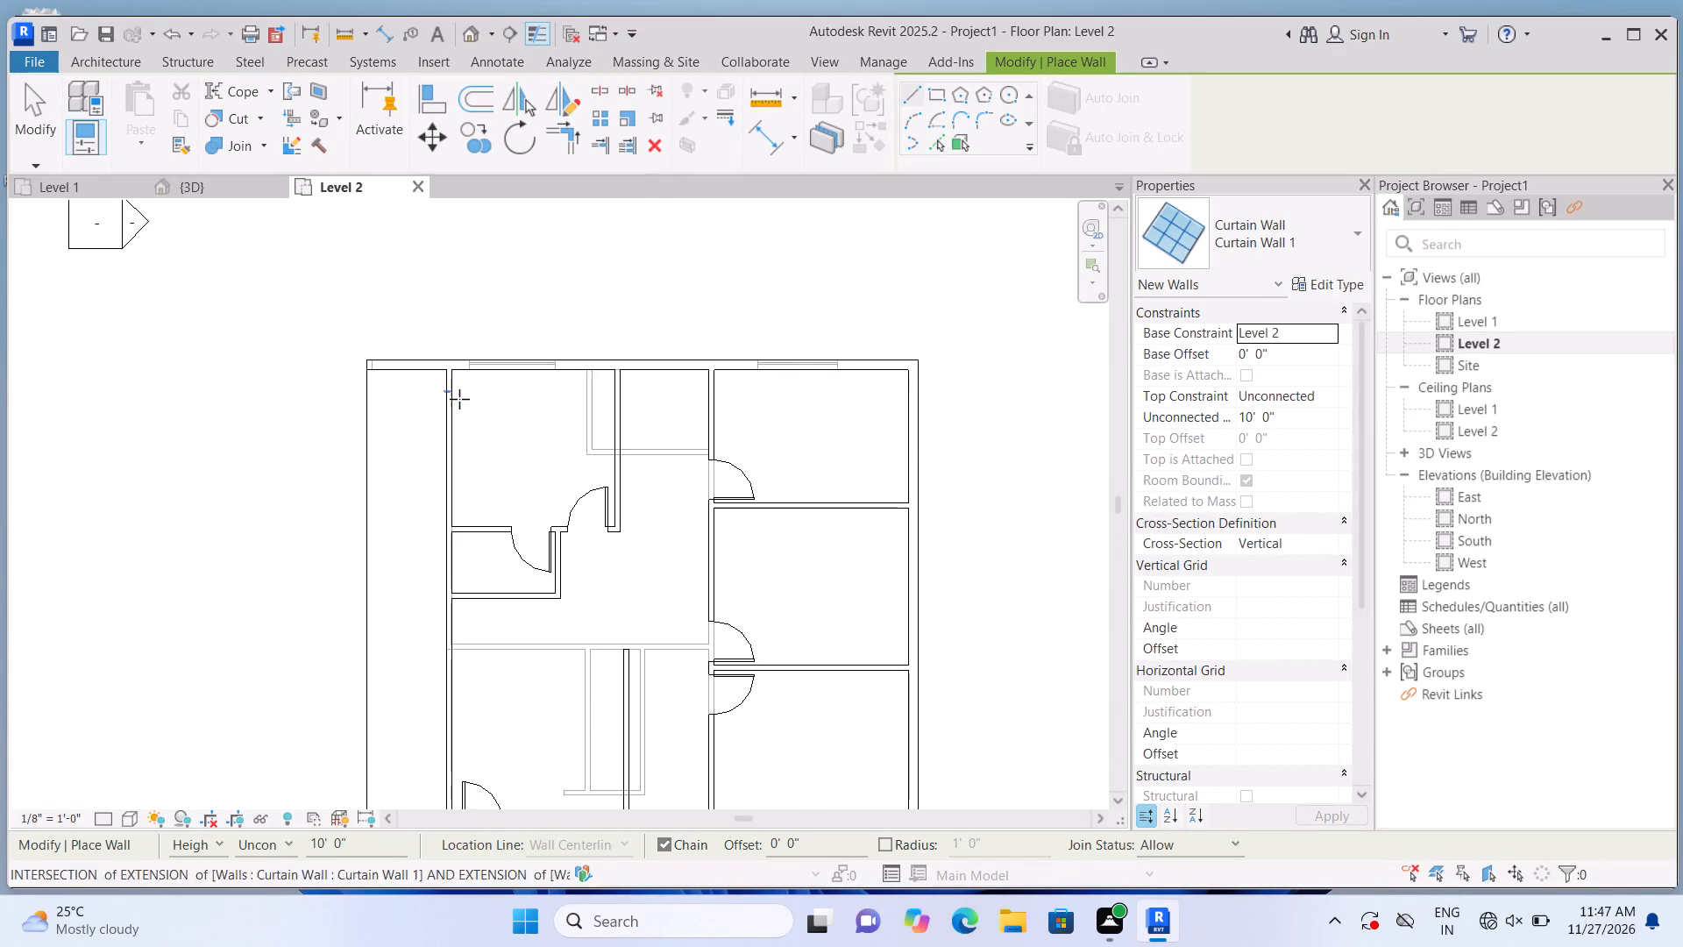
scroll(459, 399, "up", 1)
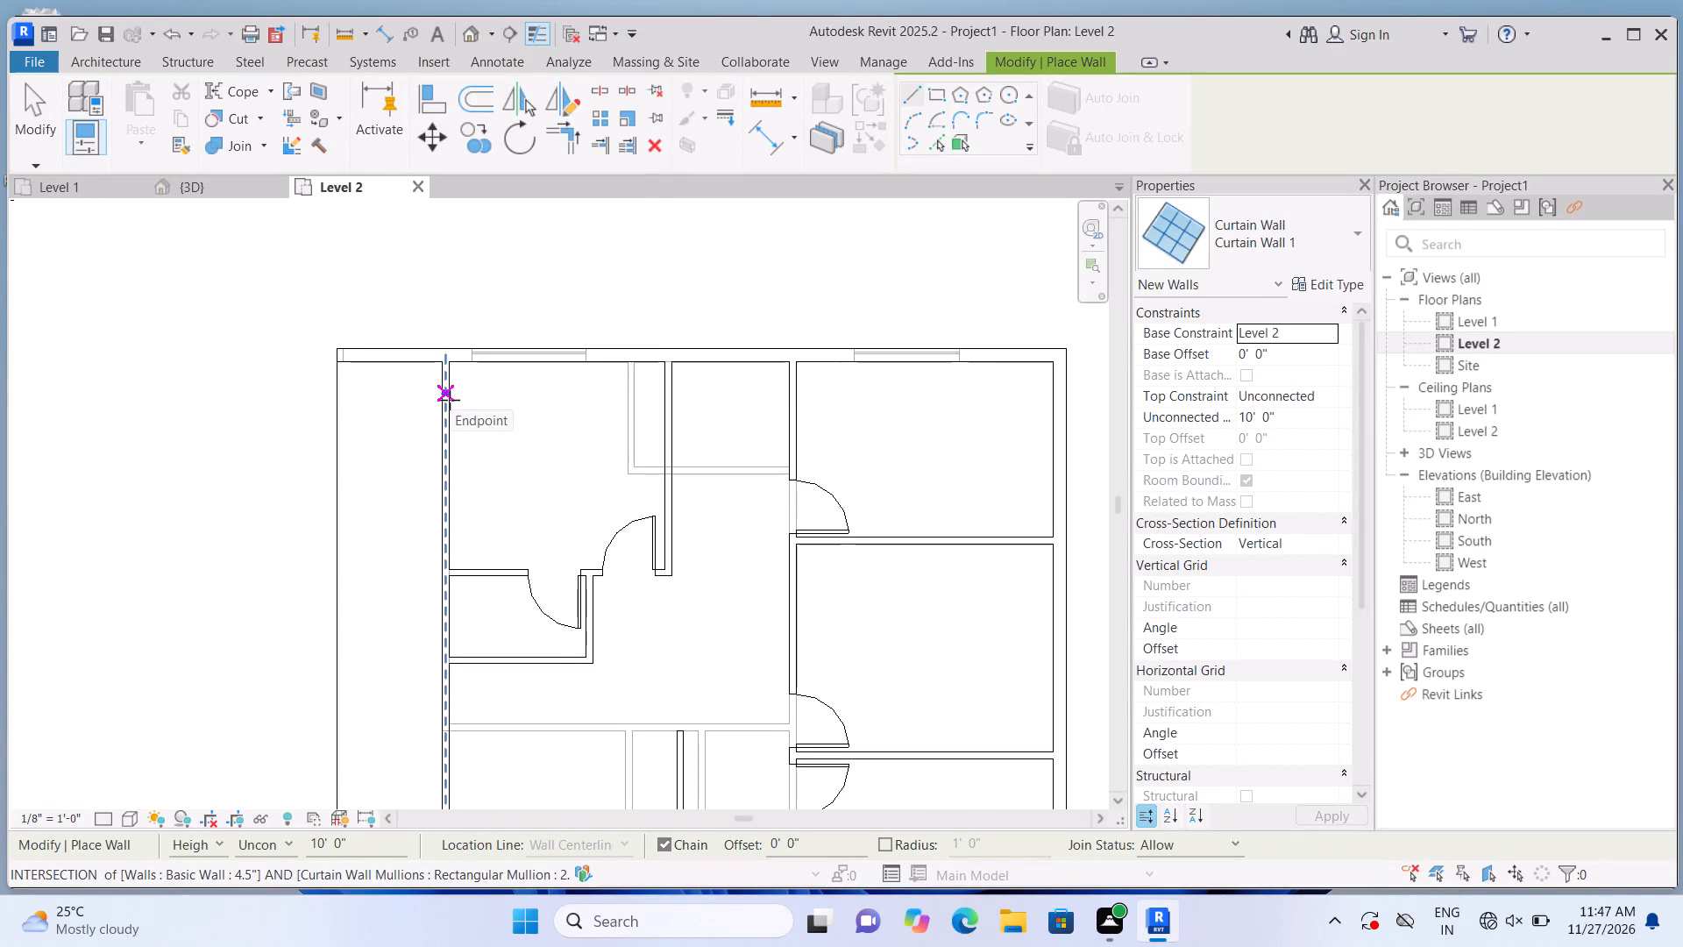
left_click(450, 400)
left_click(444, 473)
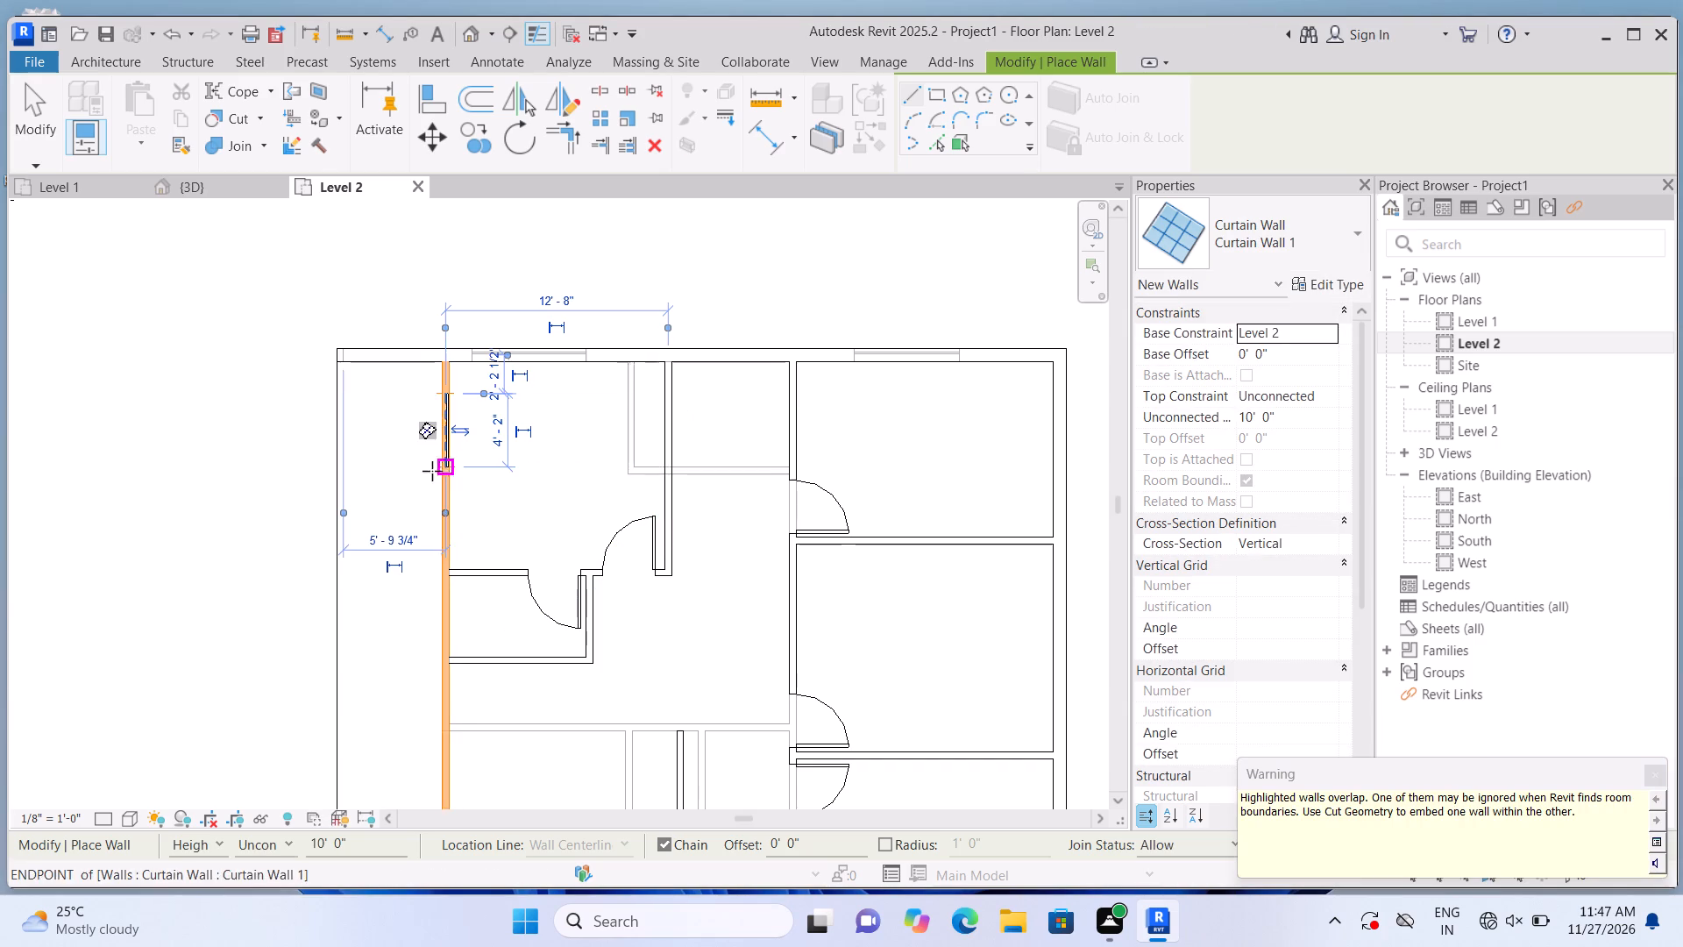
Cut the west partition with Cut Geometry to embed the overlapping curtain wall in it.
left_click(259, 122)
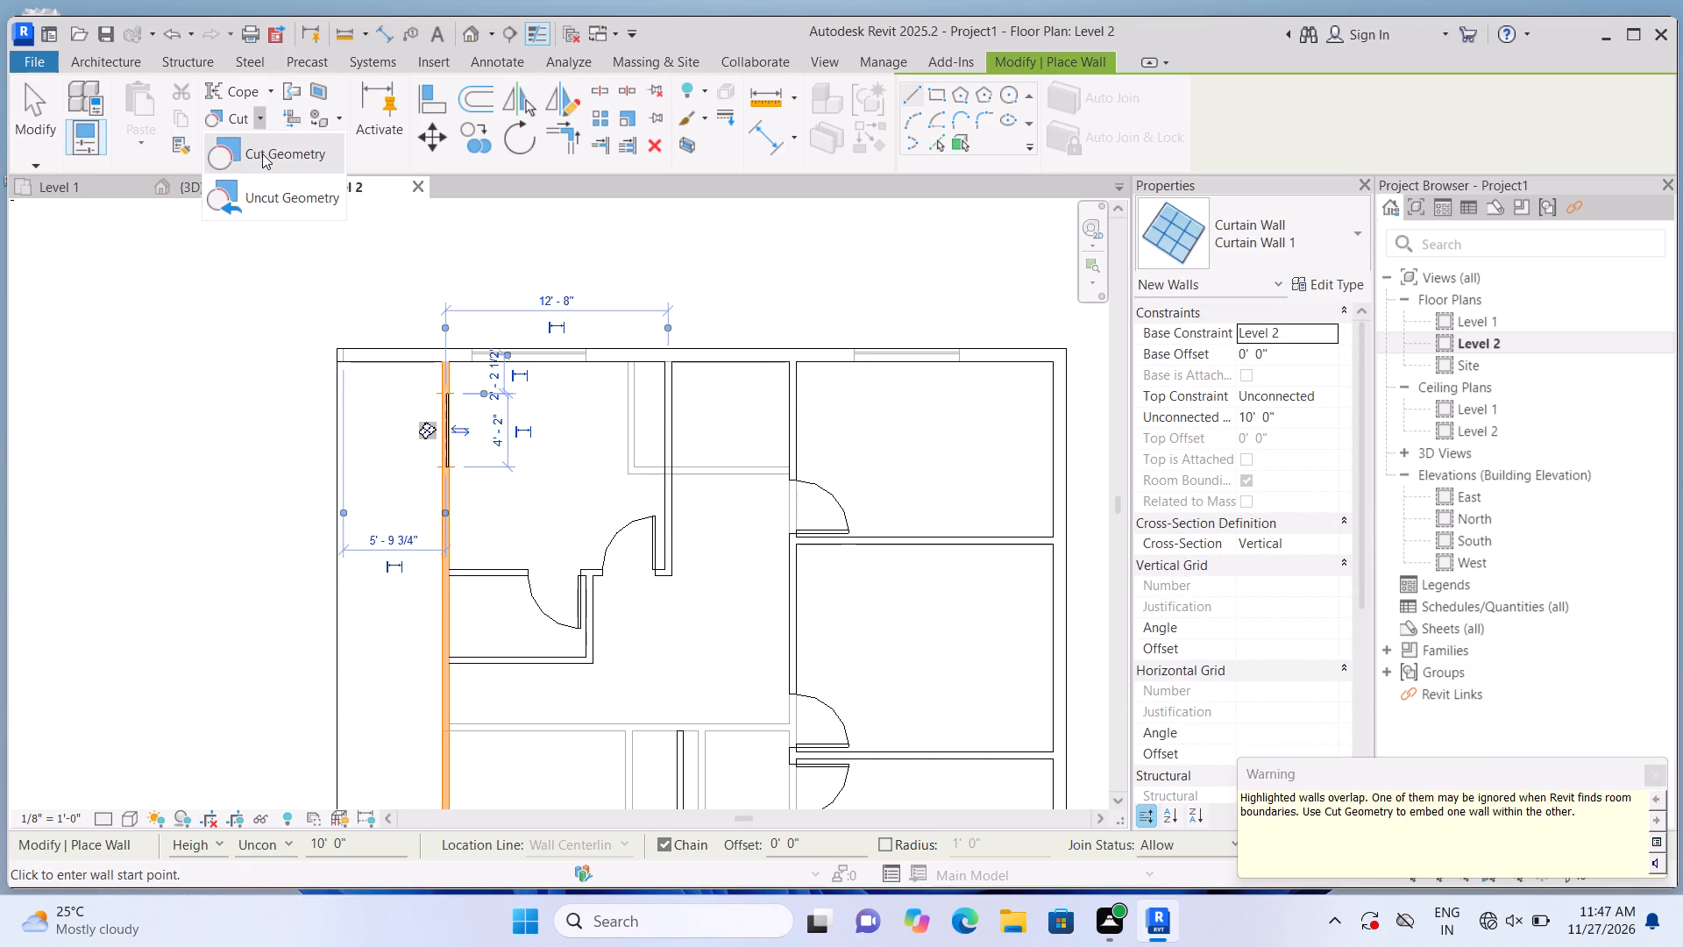
left_click(262, 153)
left_click(455, 506)
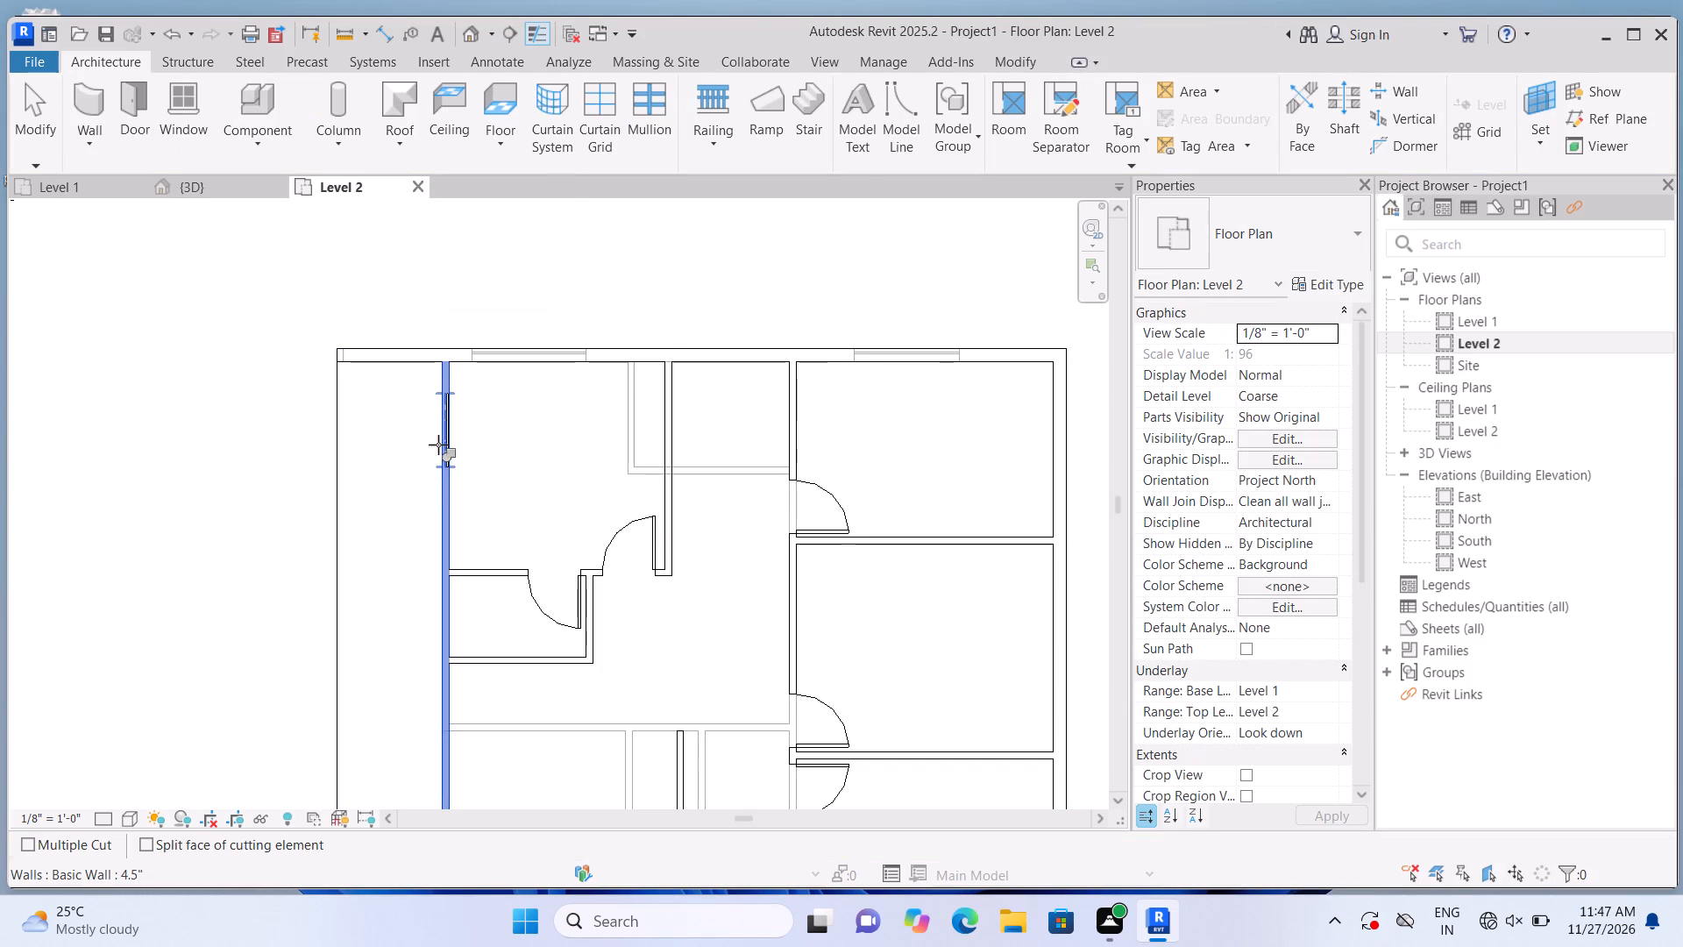
left_click(444, 438)
Draw a 4'-0" Curtain Wall 1 segment on the southwest room's south partition, just east of its door.
scroll(471, 348, "down", 3)
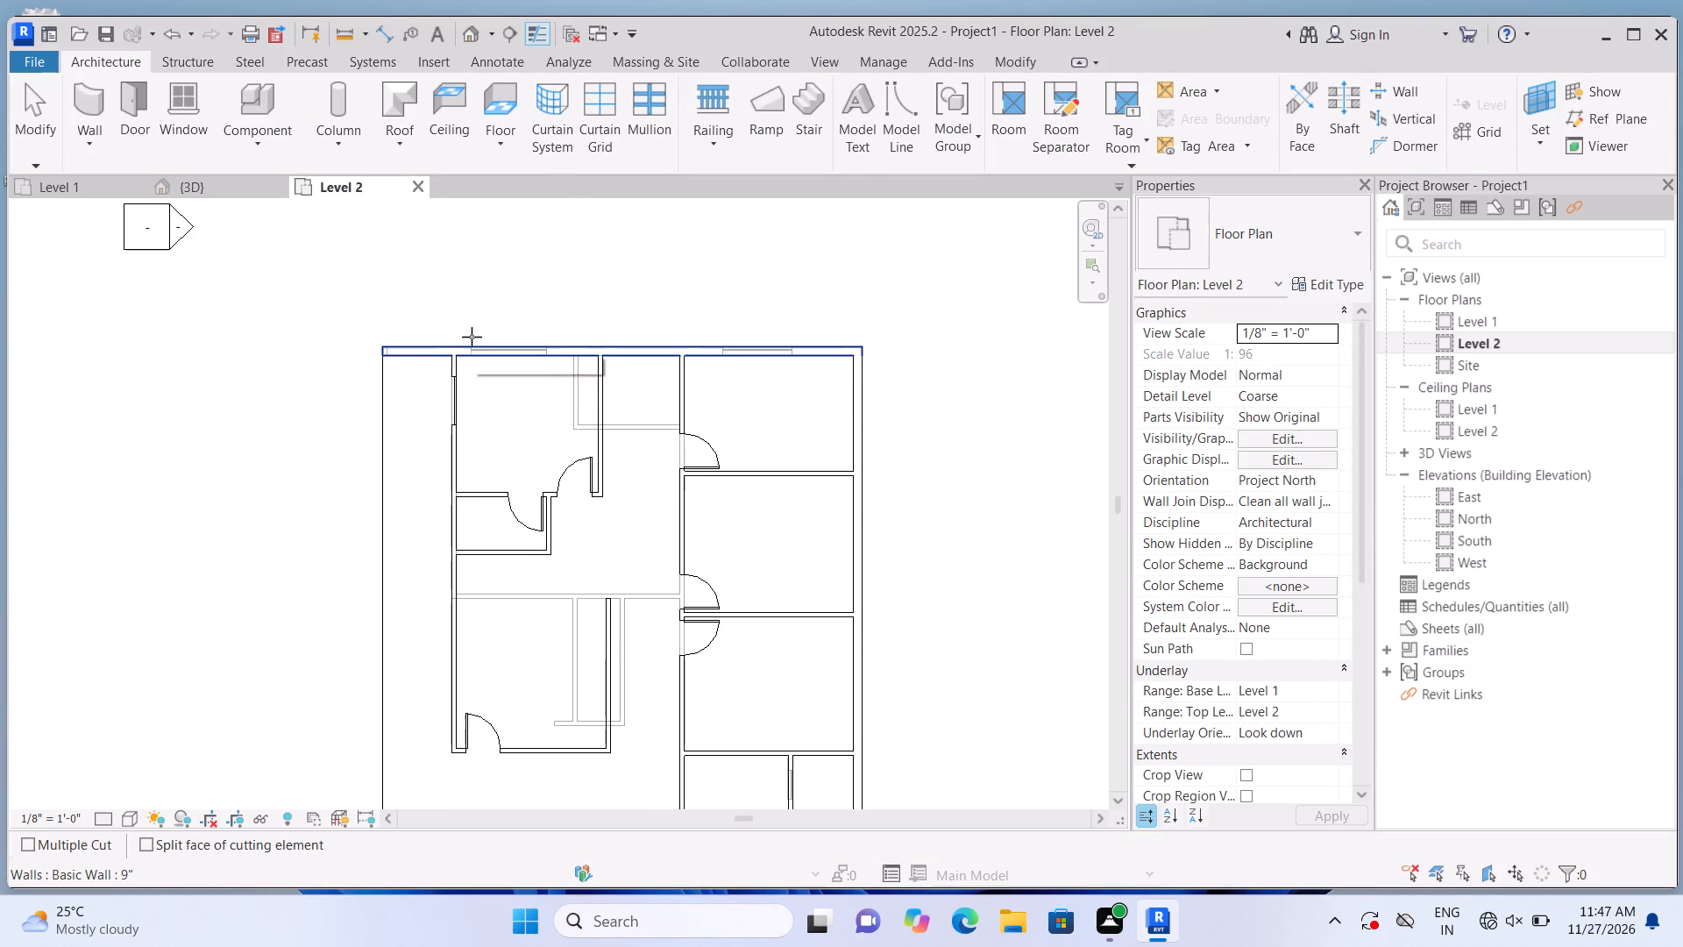
scroll(472, 337, "down", 4)
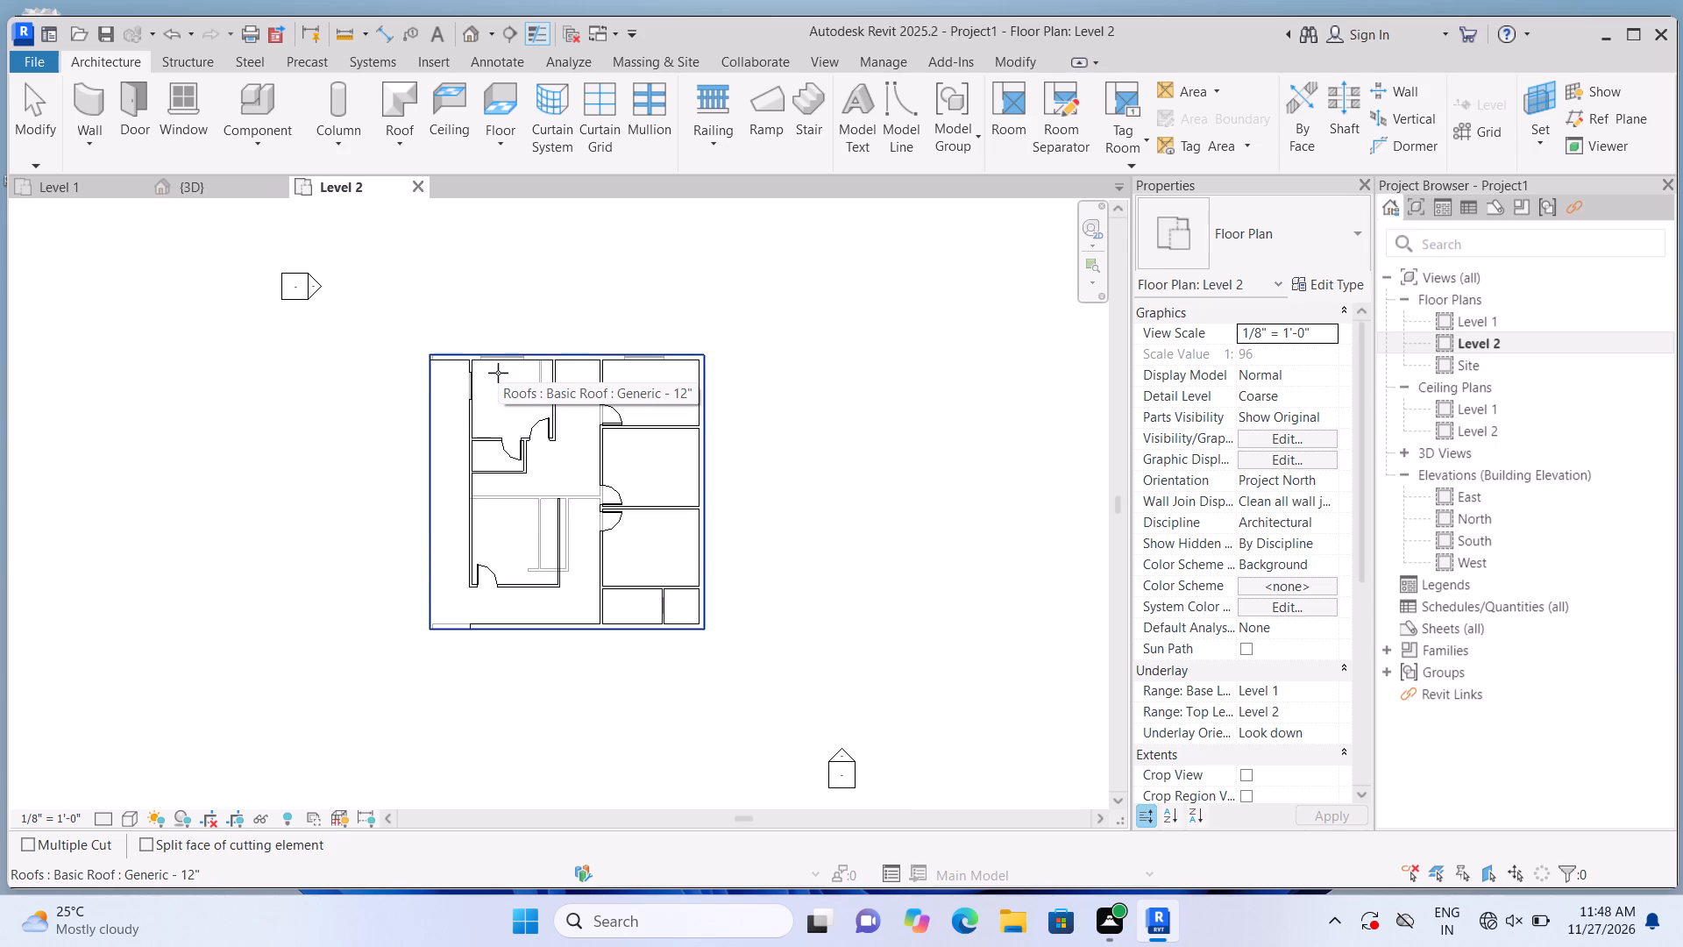
scroll(503, 703, "up", 9)
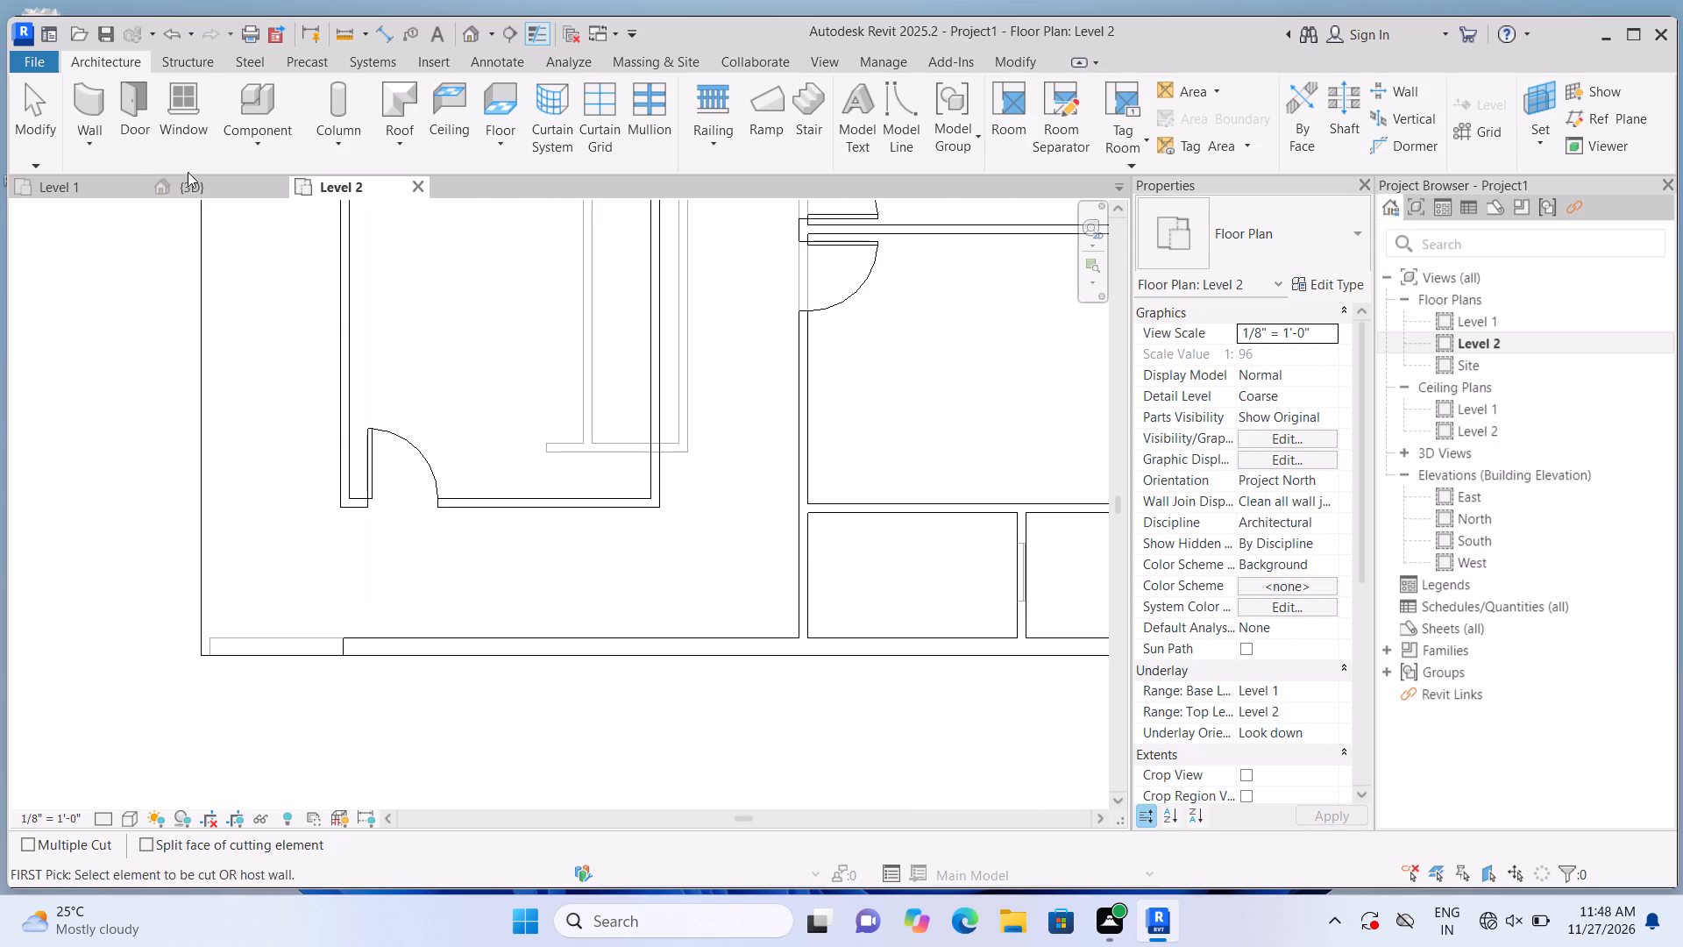
left_click(105, 112)
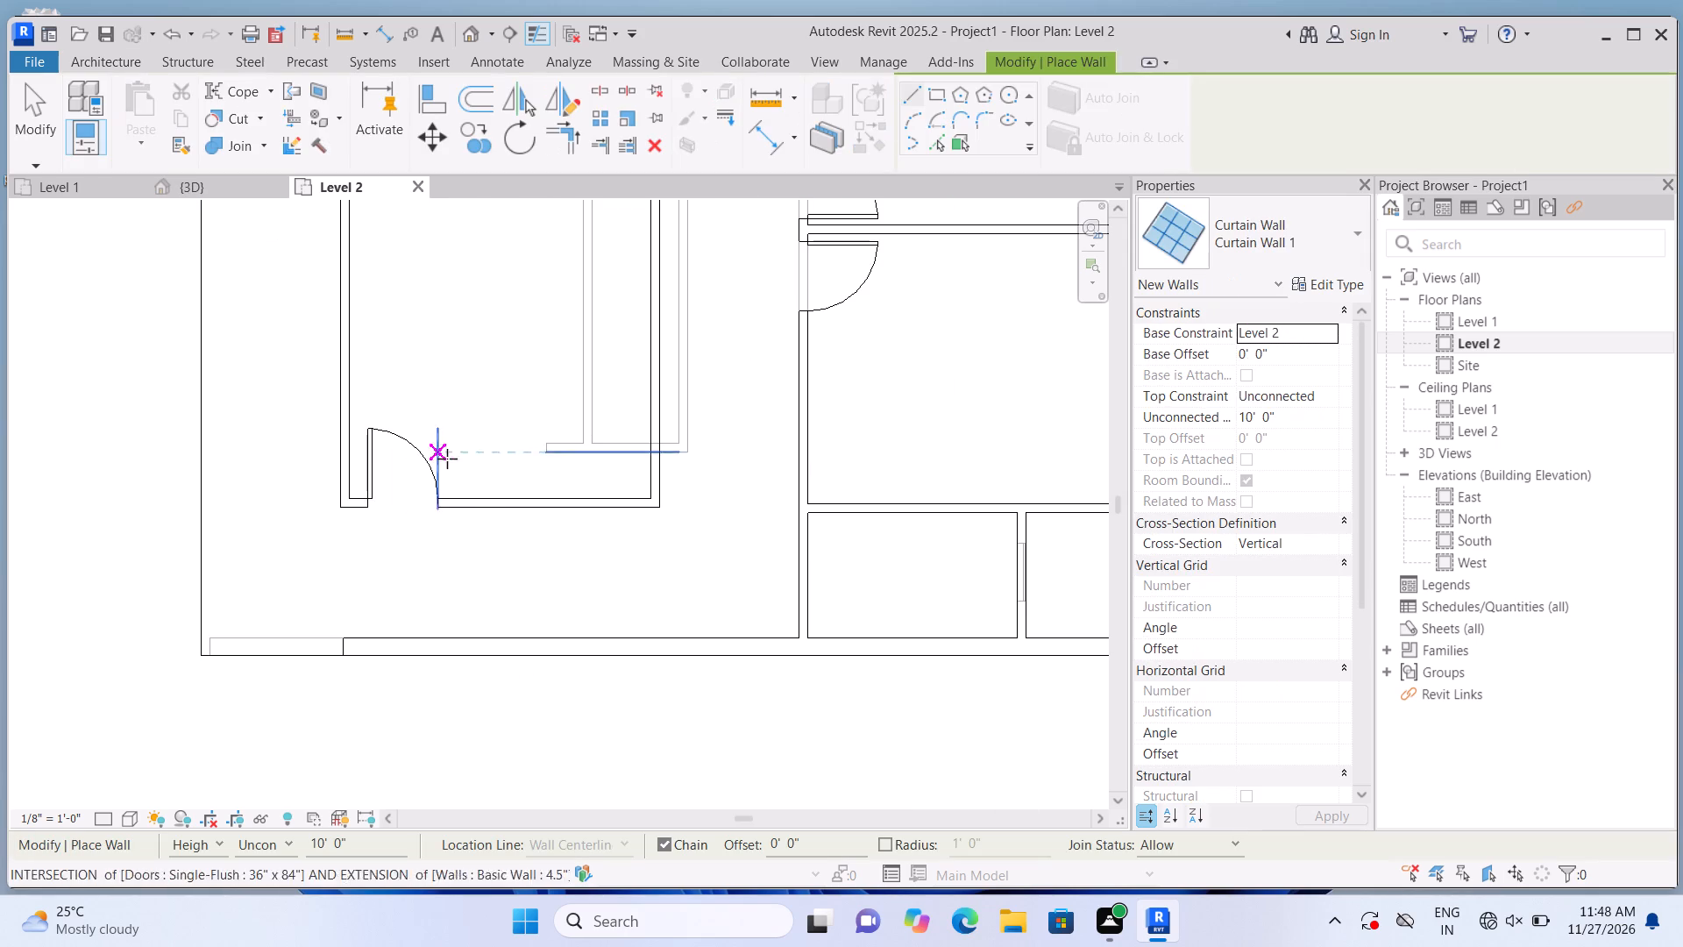
left_click(469, 507)
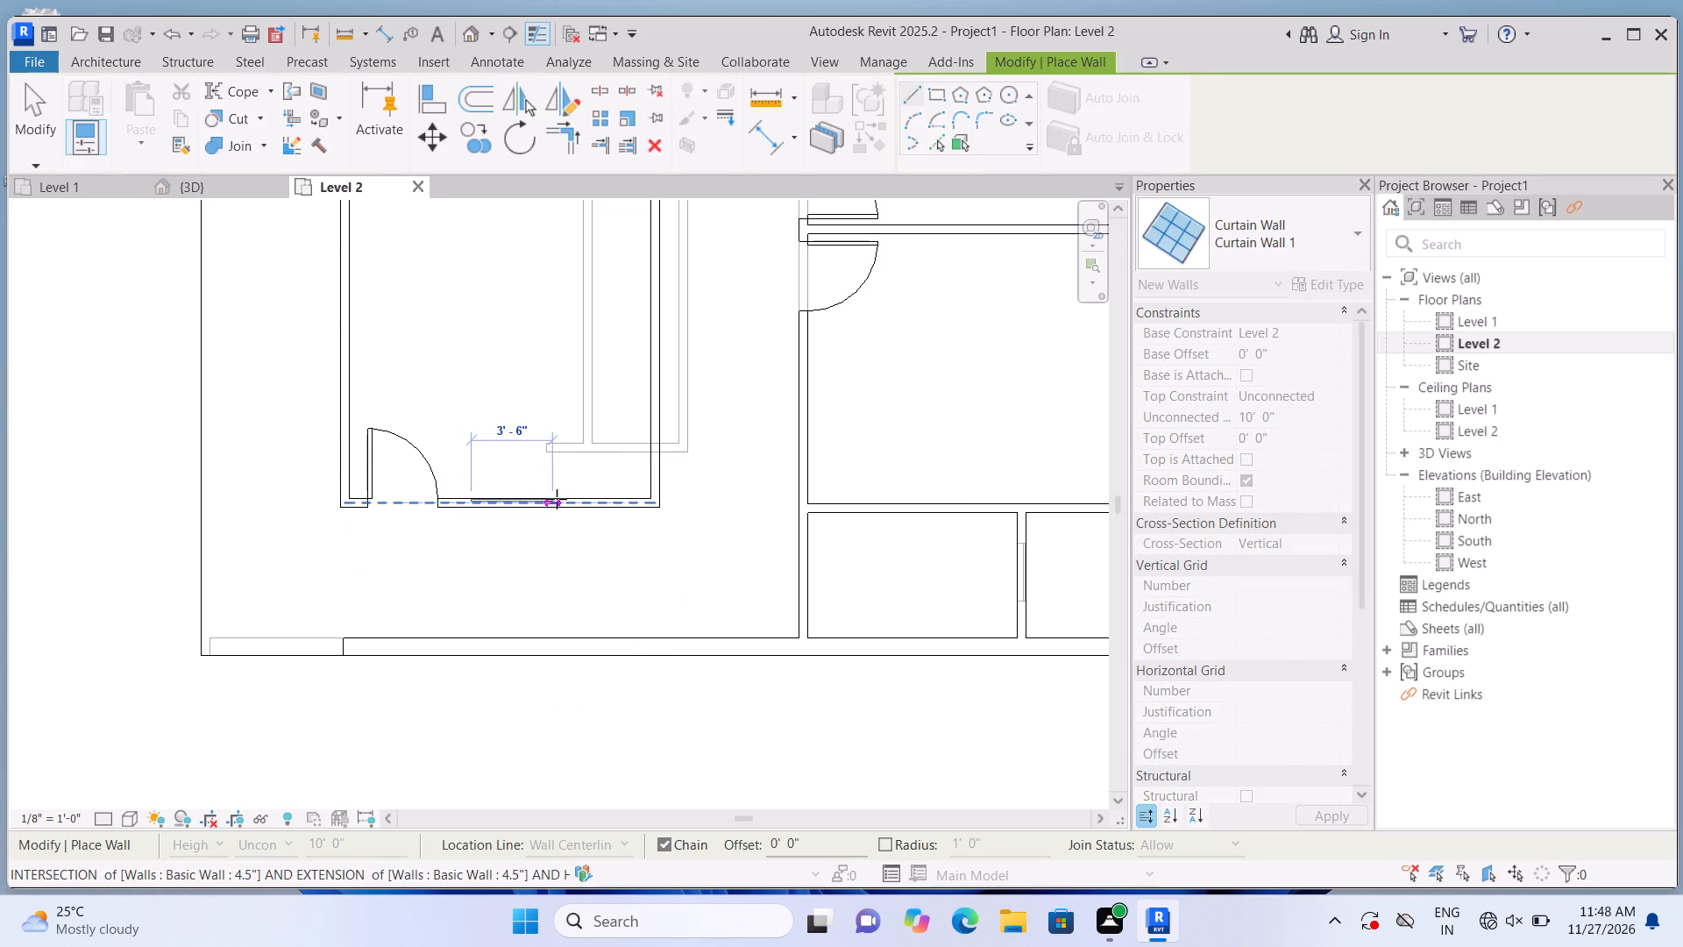
left_click(565, 504)
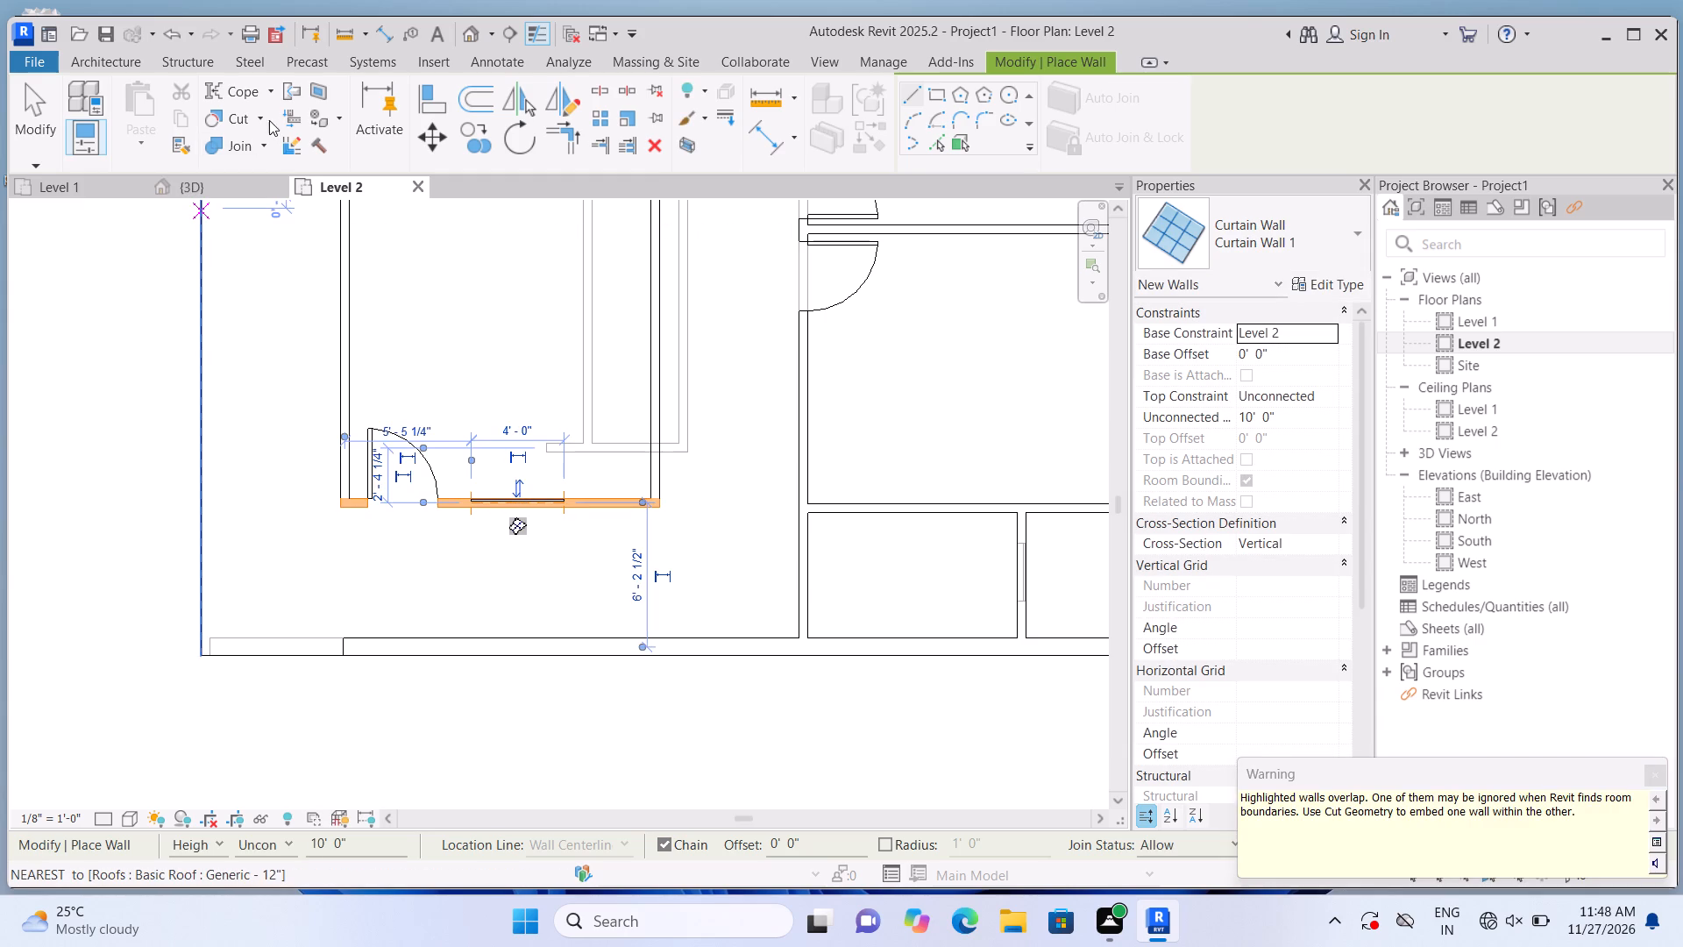
Cut the southwest room's south partition with Cut Geometry to embed the overlapping curtain wall.
left_click(262, 109)
left_click(264, 145)
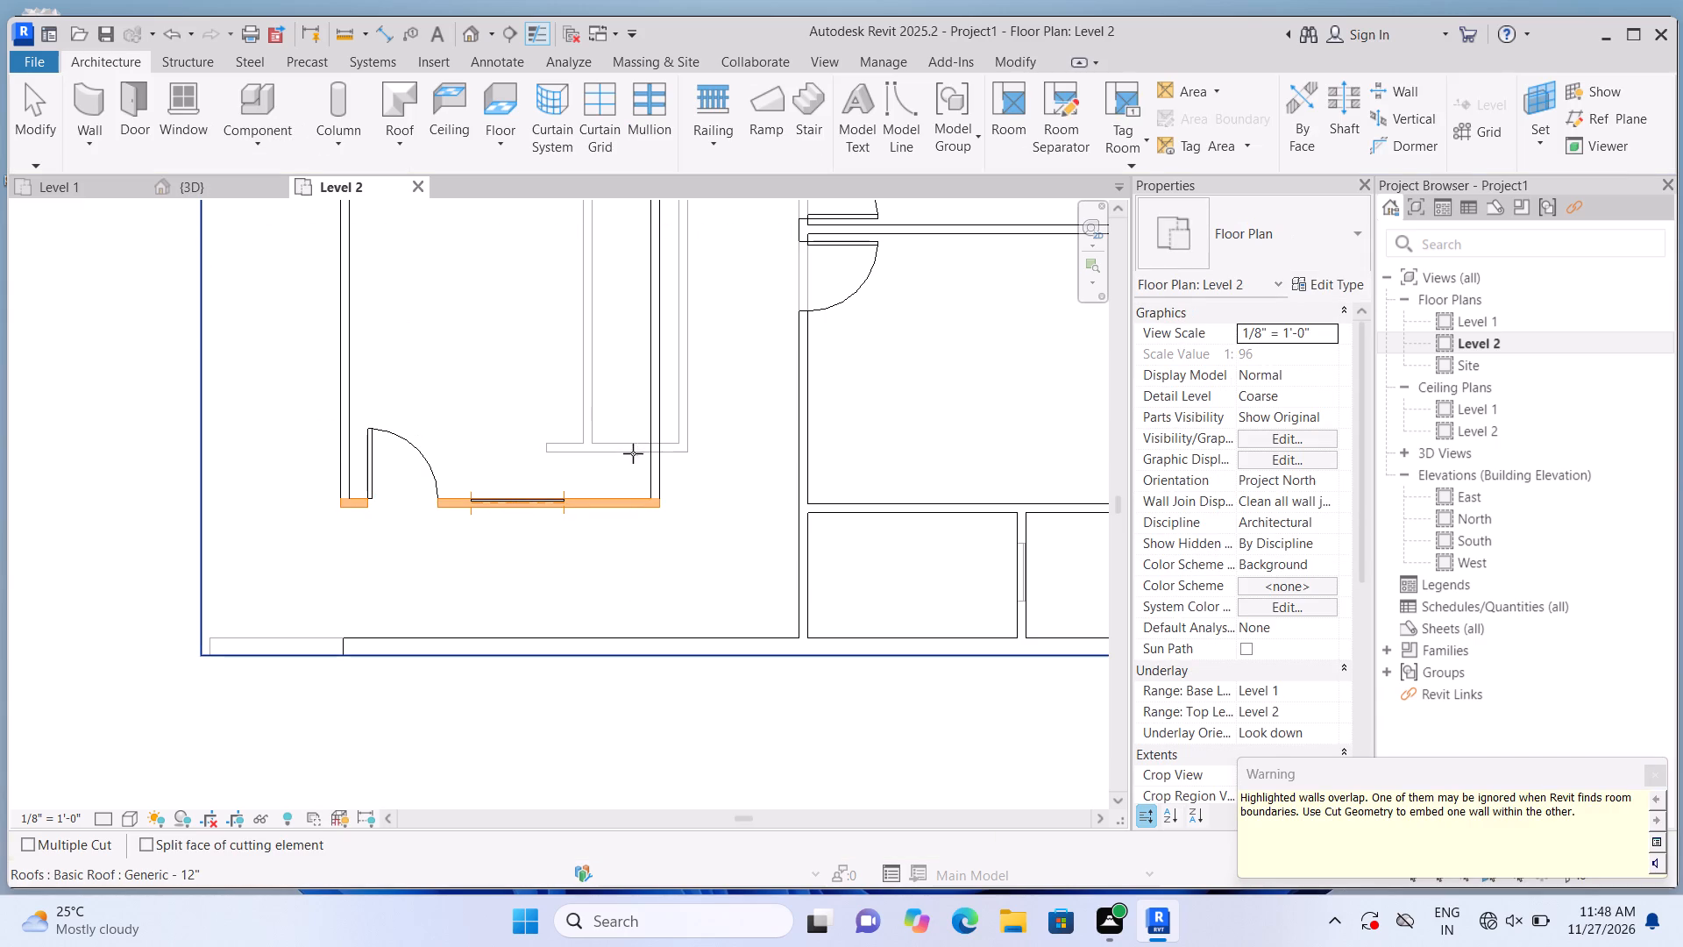
left_click(624, 509)
left_click(537, 501)
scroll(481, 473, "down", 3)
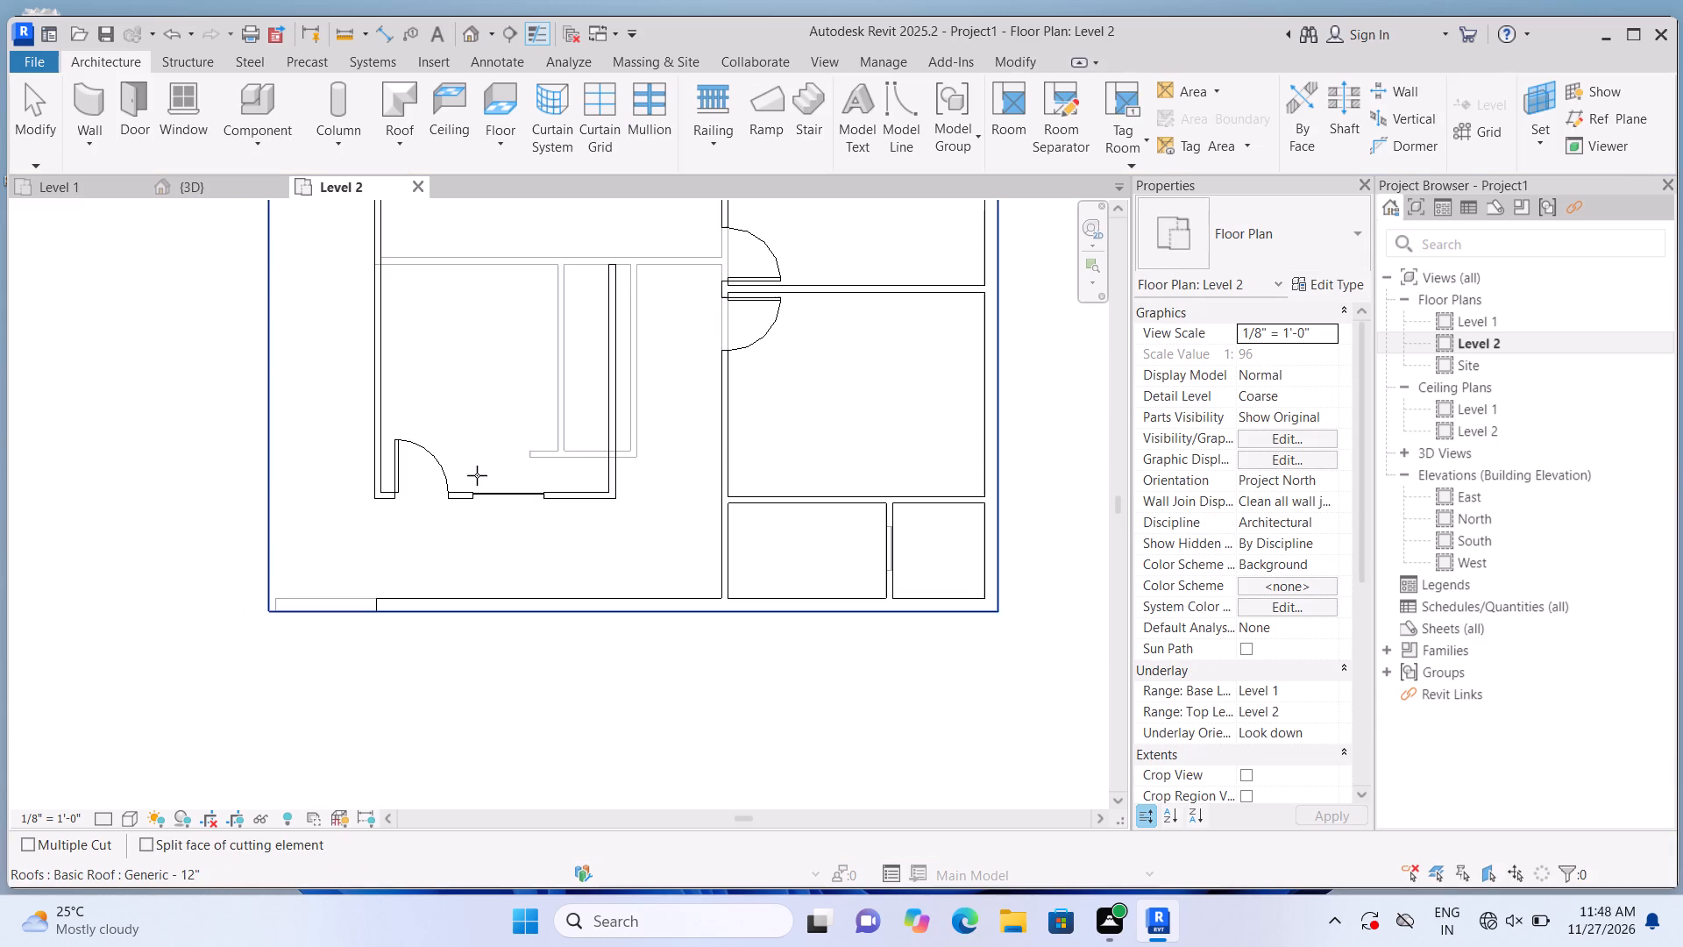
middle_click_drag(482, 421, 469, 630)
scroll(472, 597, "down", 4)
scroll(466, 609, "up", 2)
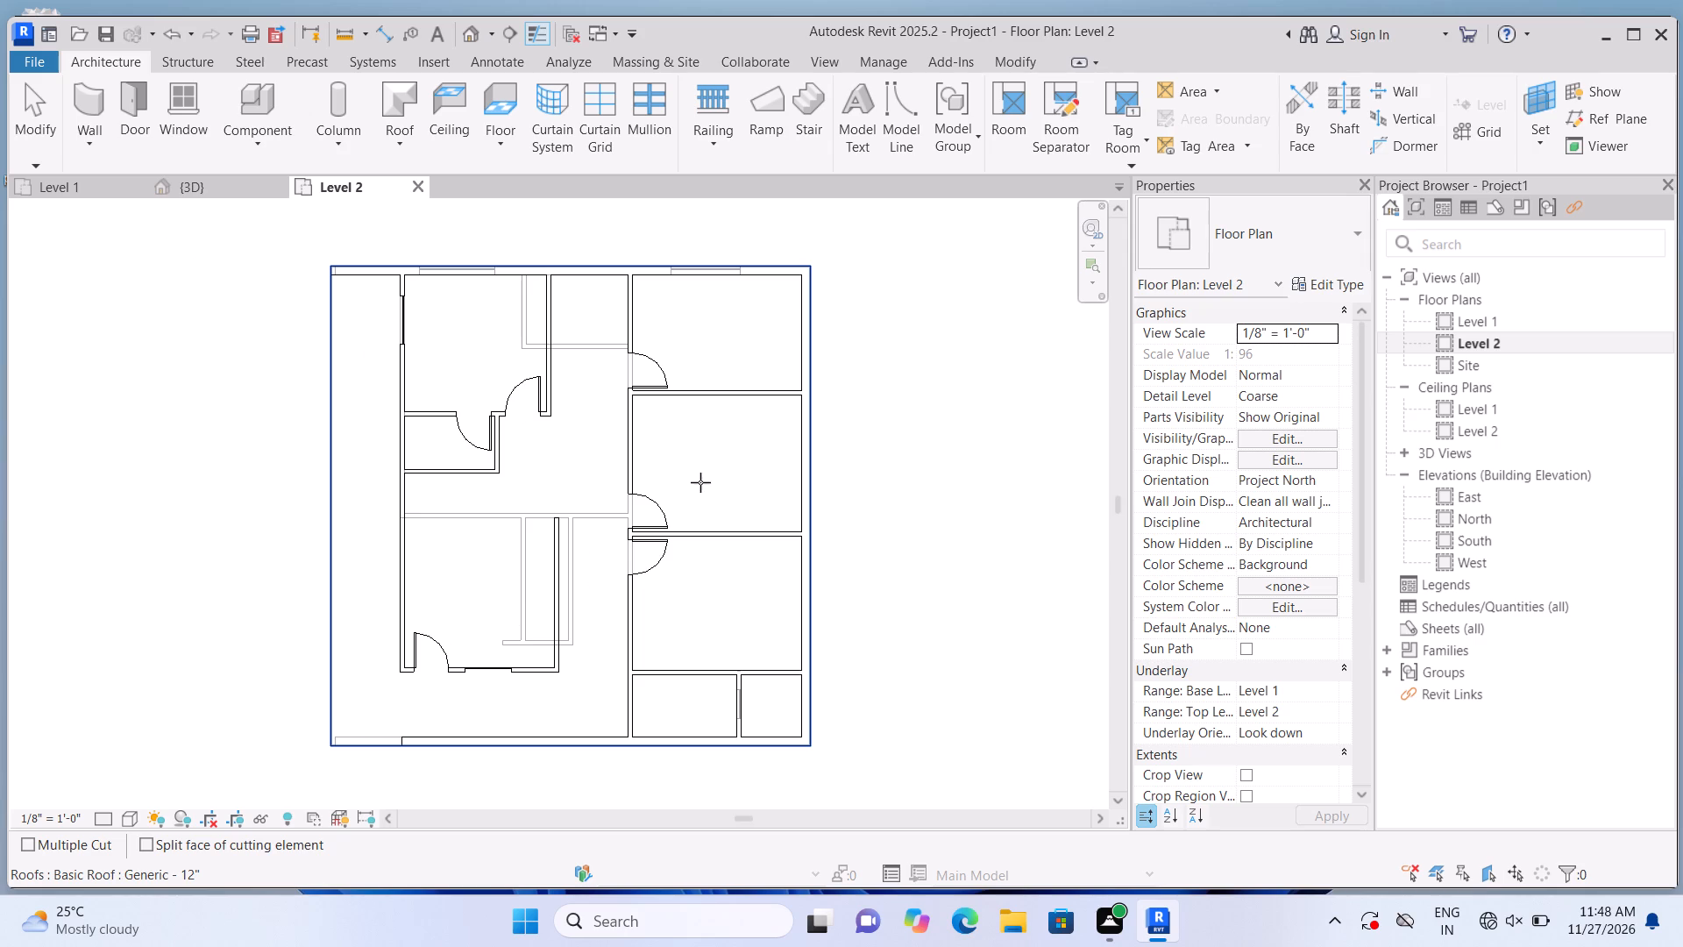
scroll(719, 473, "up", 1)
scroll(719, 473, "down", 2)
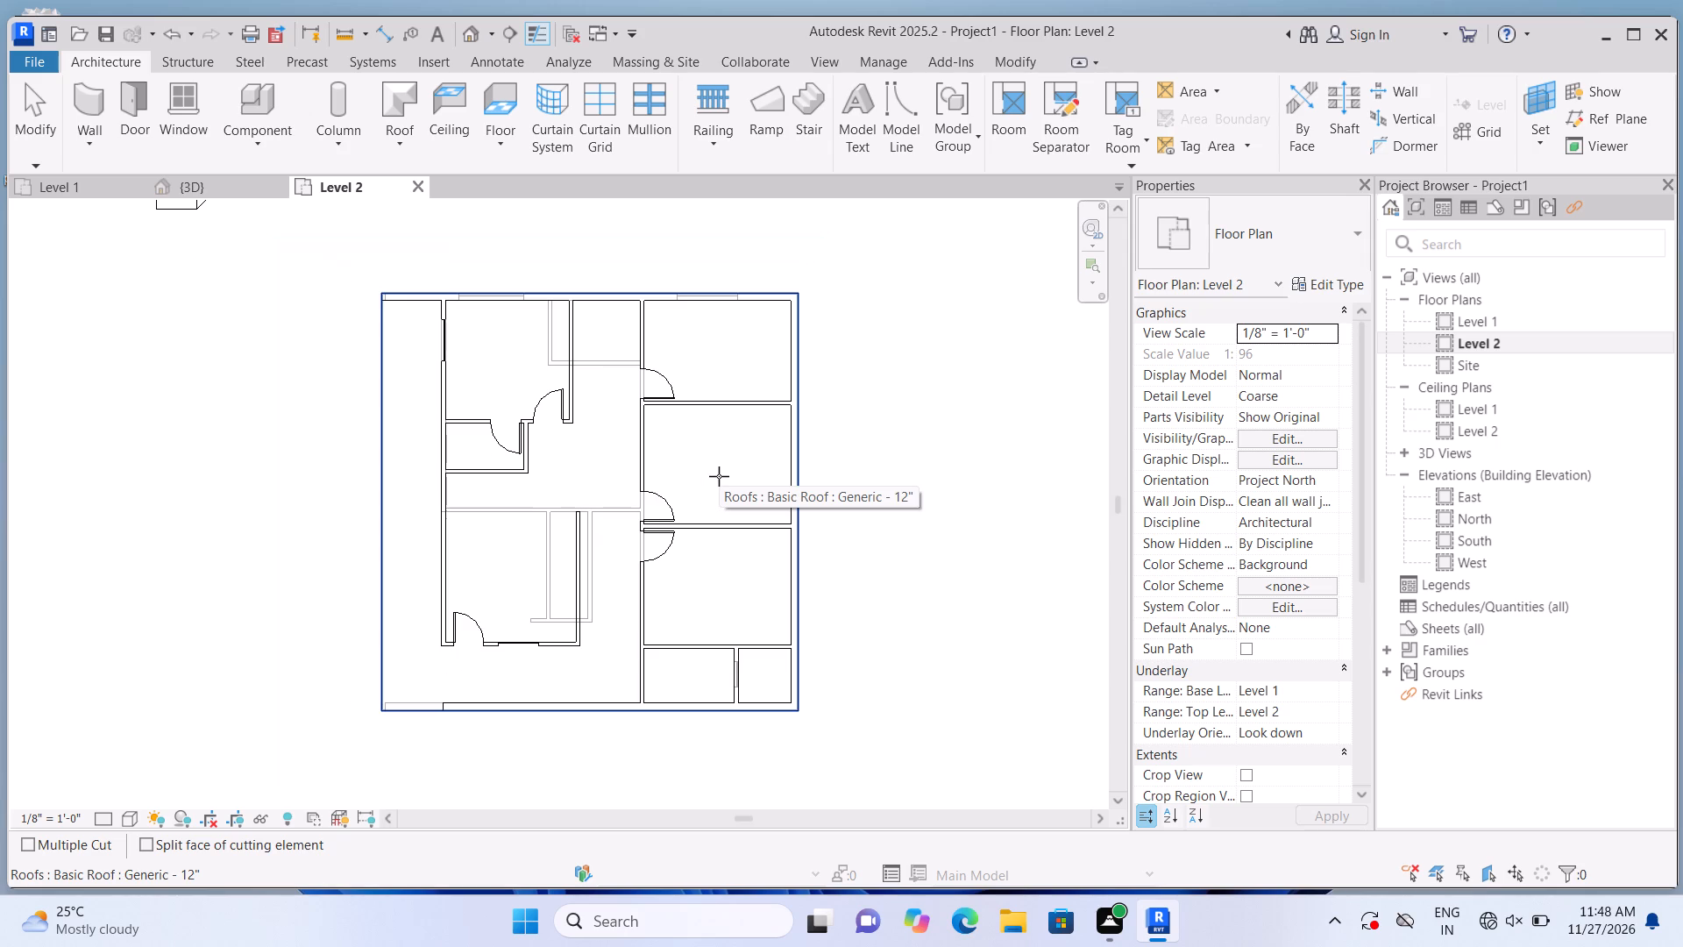
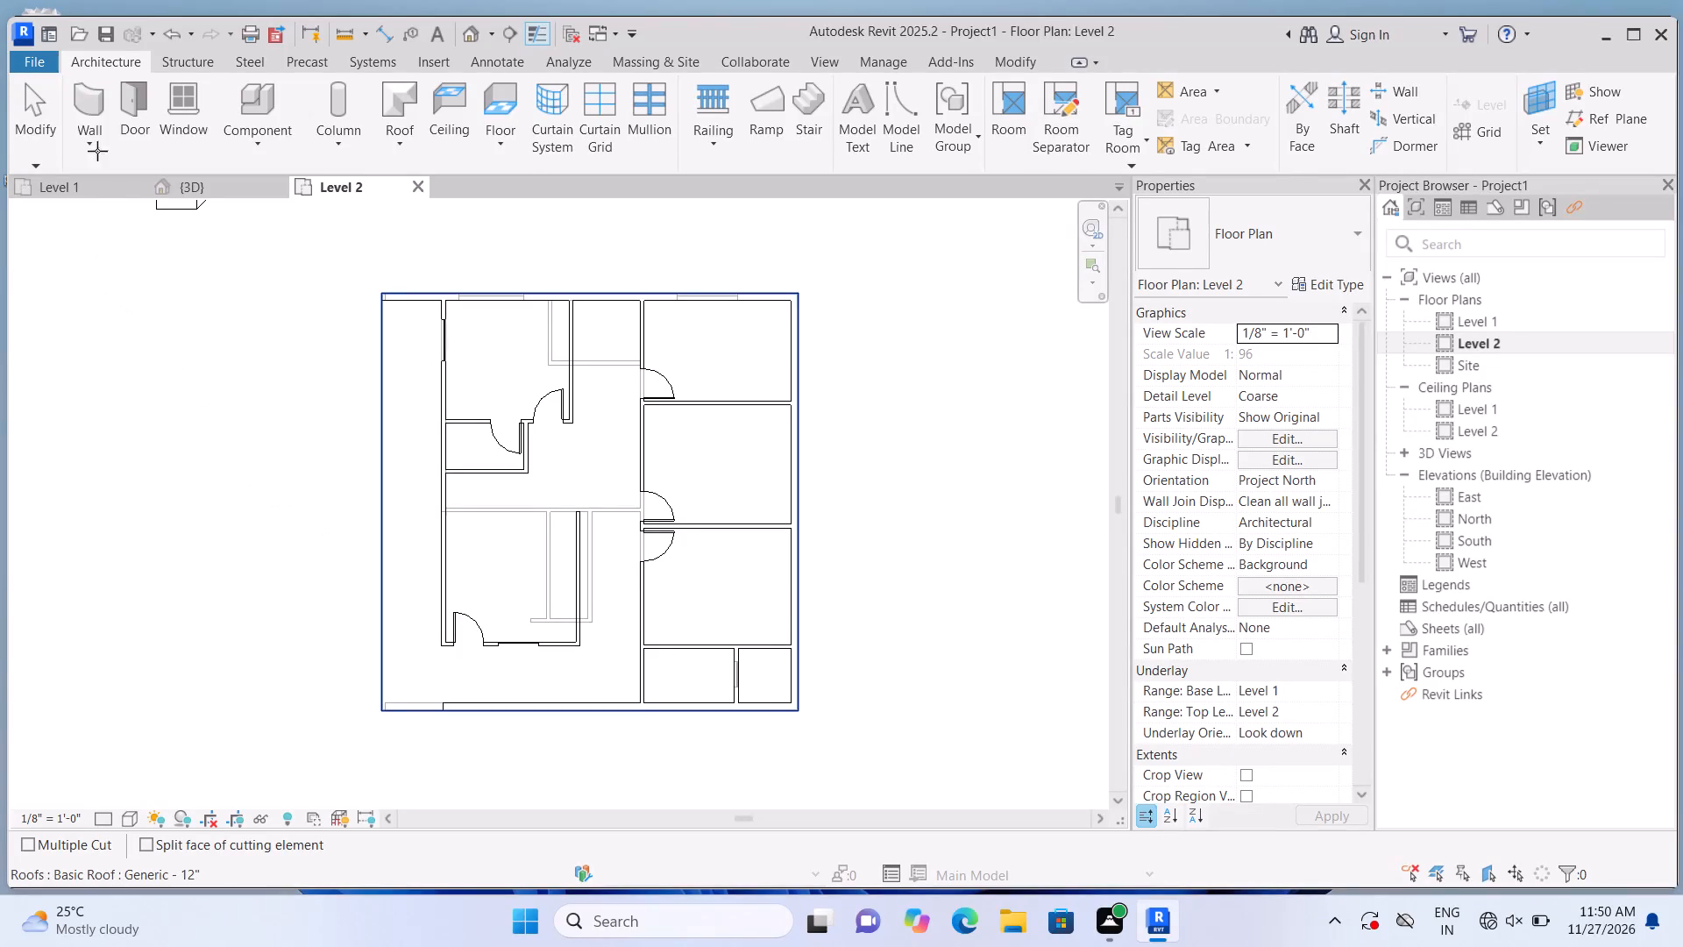
Draw a Curtain Wall 1 segment about 3'-5" long on the west partition, just south of the small room.
left_click(82, 107)
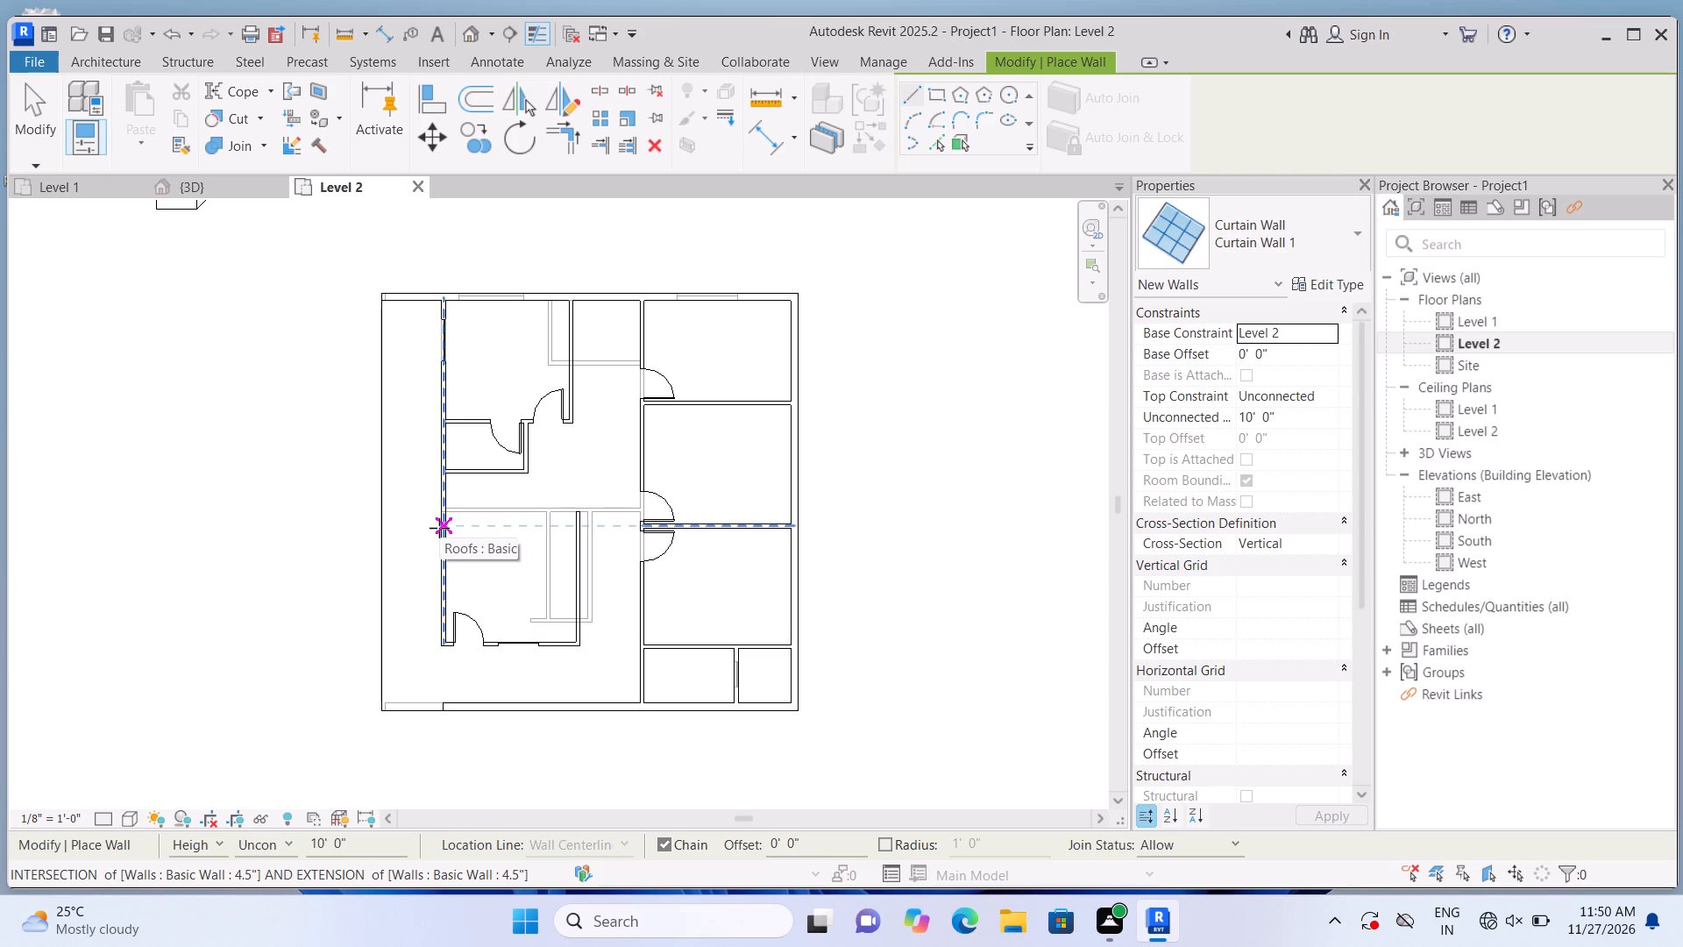
scroll(437, 518, "up", 3)
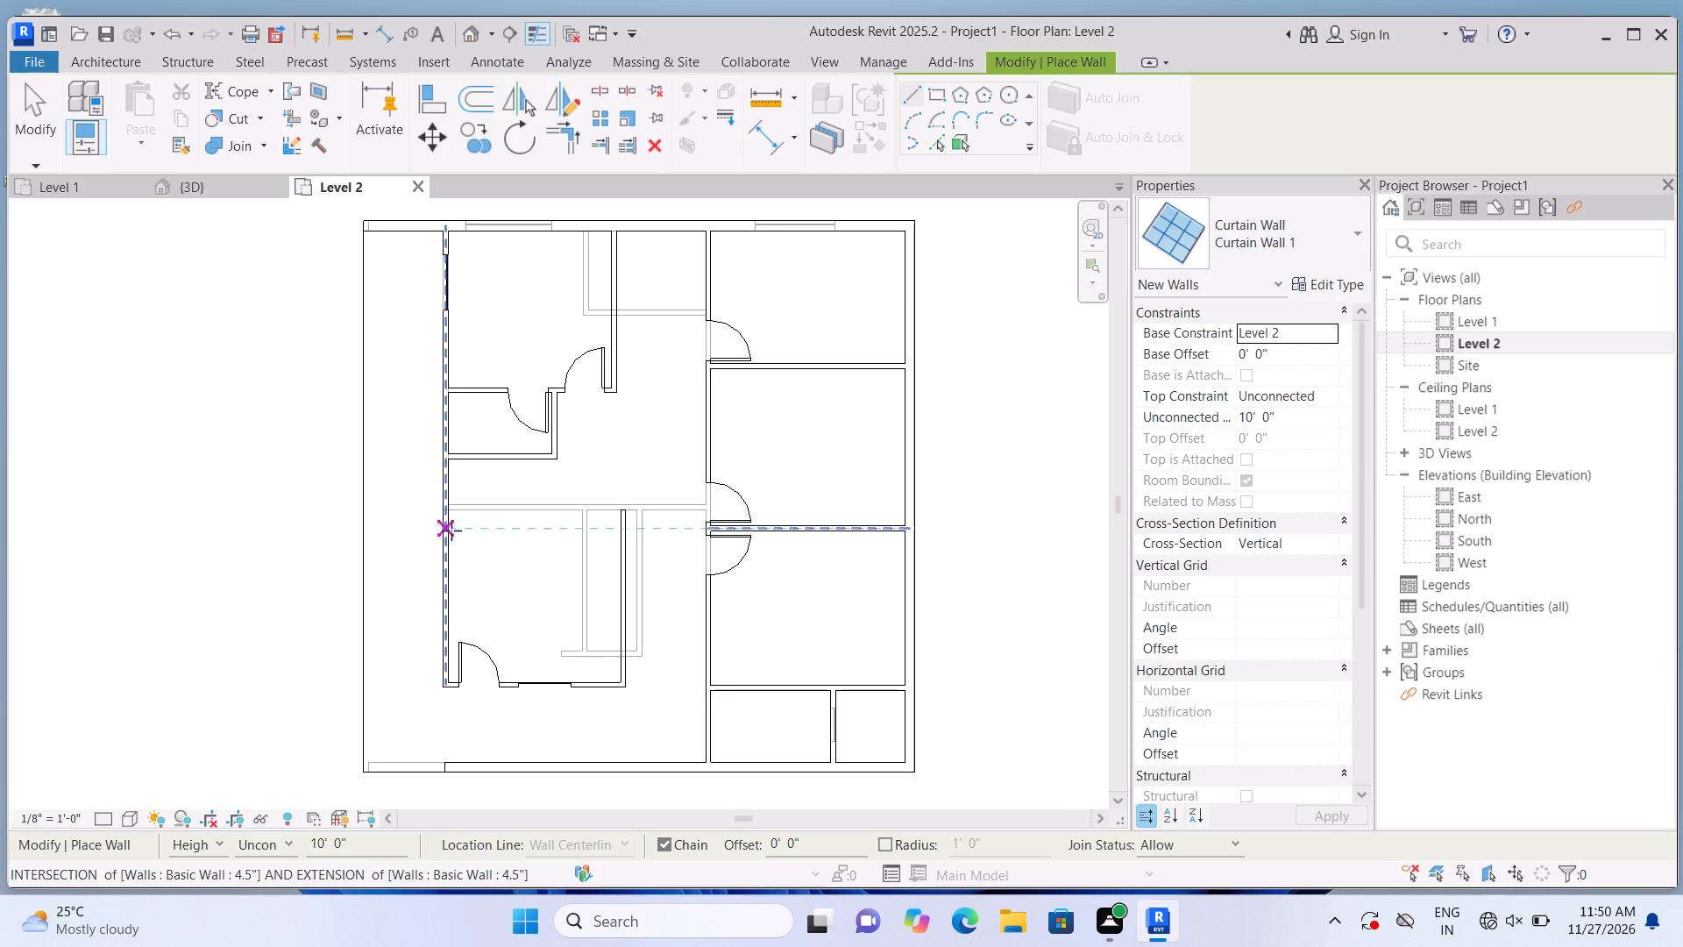
scroll(451, 530, "up", 4)
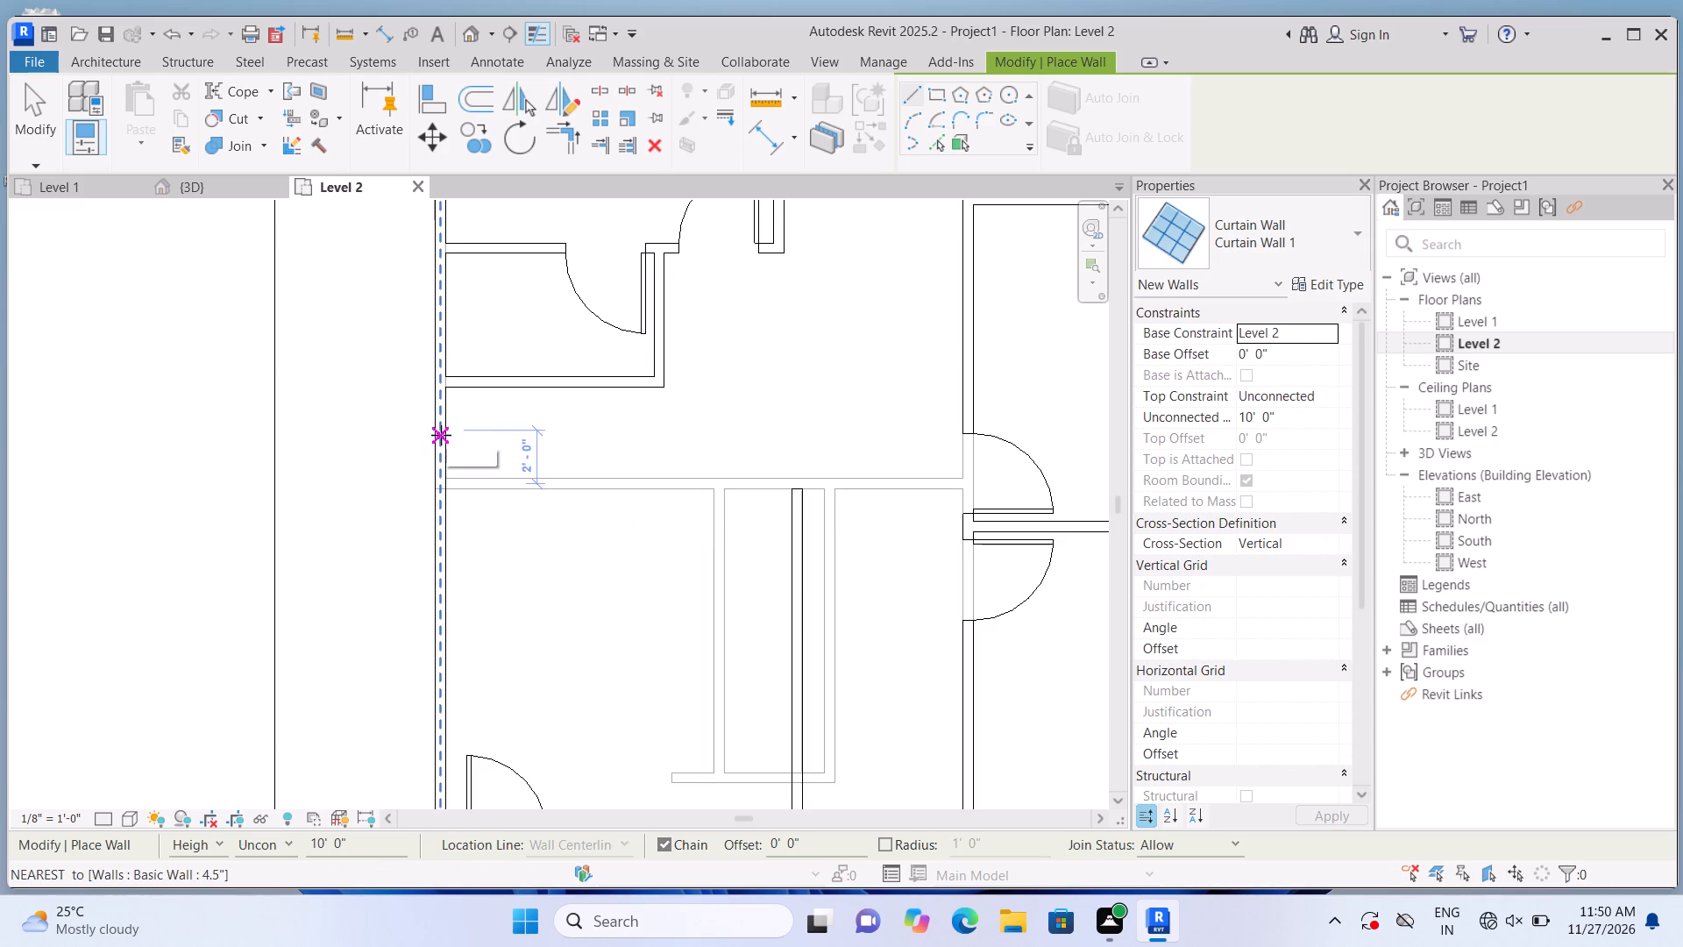
left_click(441, 435)
left_click(437, 516)
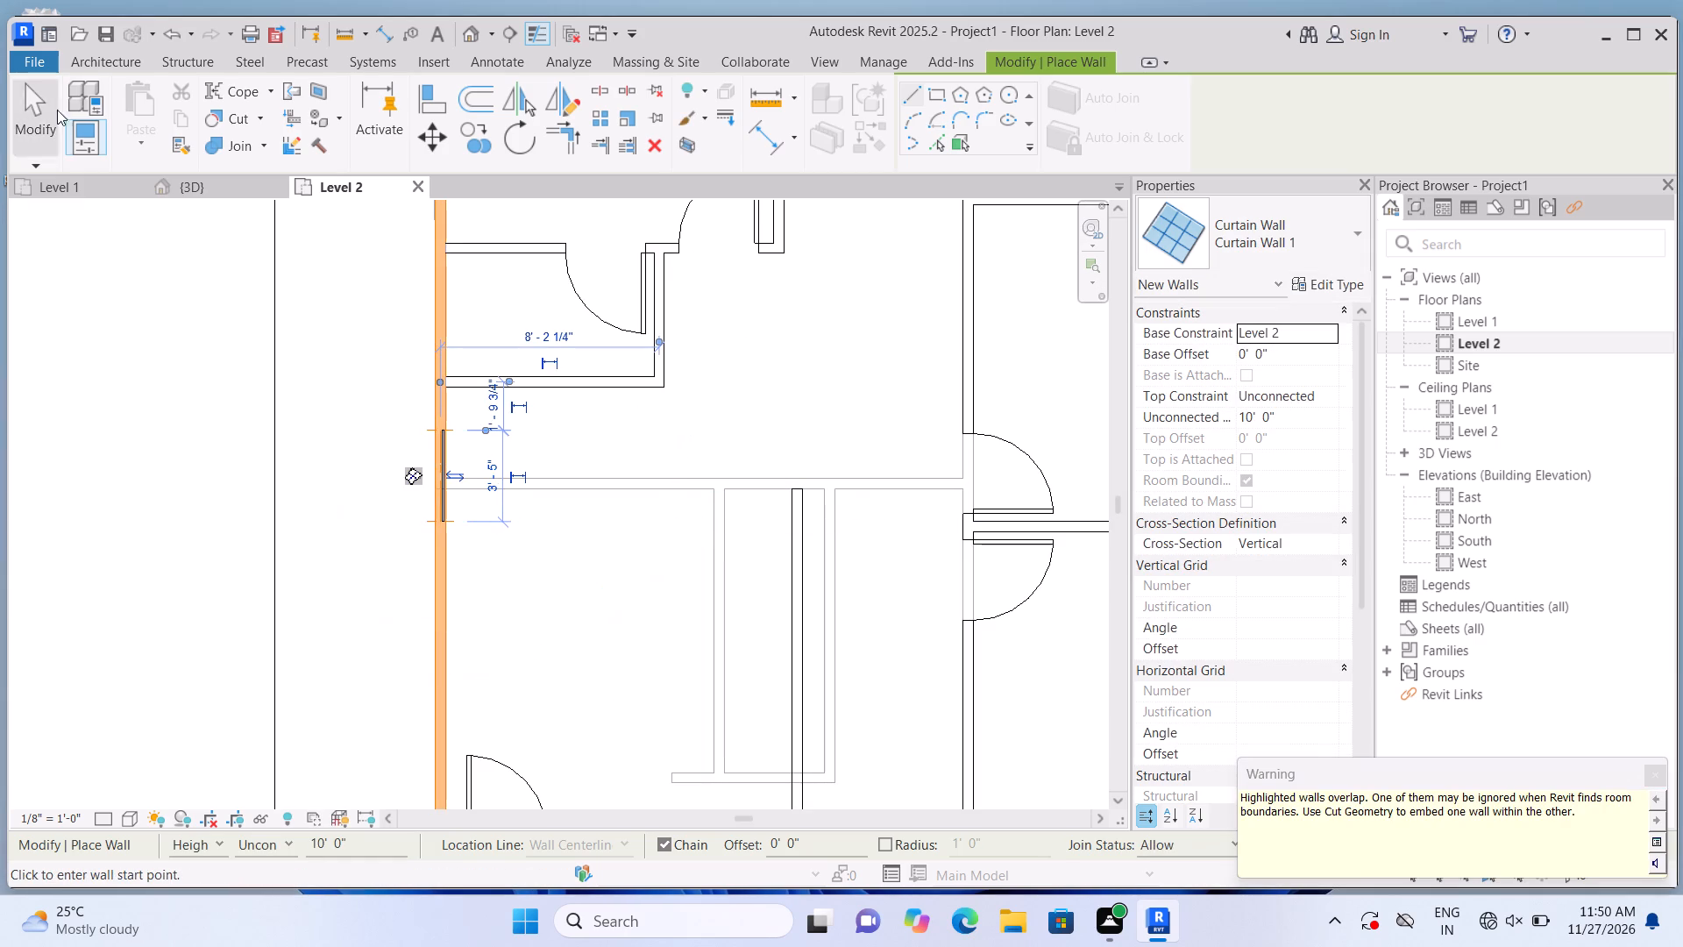
Cut the west partition with Cut Geometry to embed the overlapping curtain wall south of the small room.
left_click(258, 119)
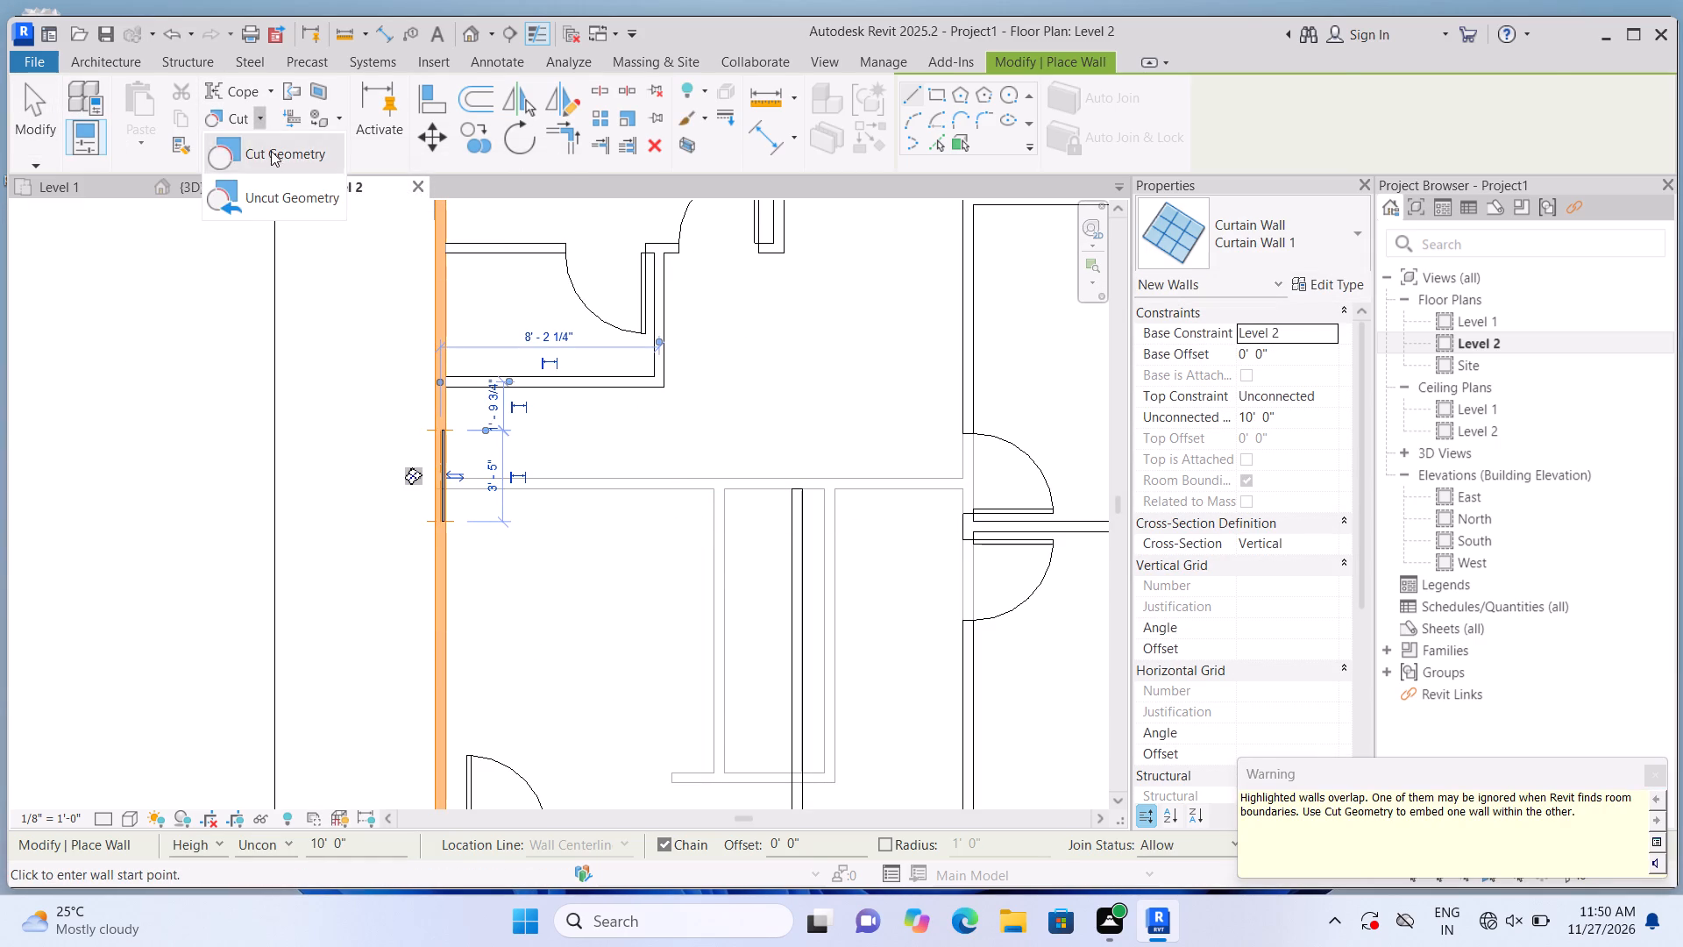
left_click(271, 155)
scroll(337, 324, "down", 8)
scroll(359, 353, "up", 5)
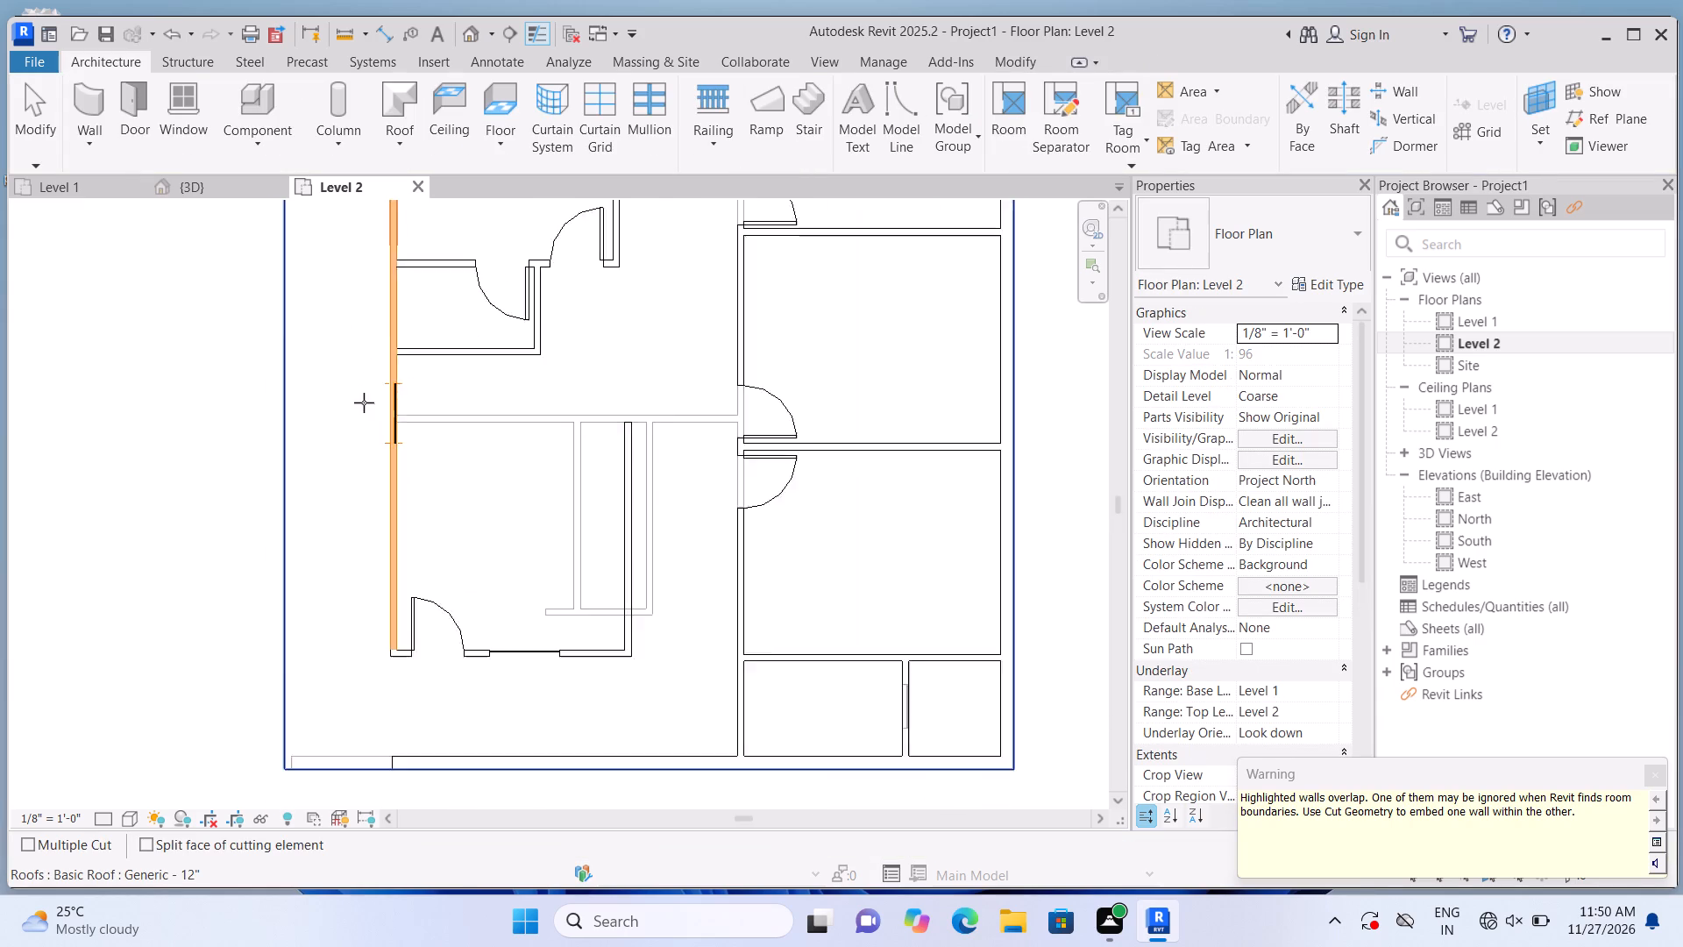
scroll(364, 402, "up", 1)
left_click(394, 513)
left_click(402, 417)
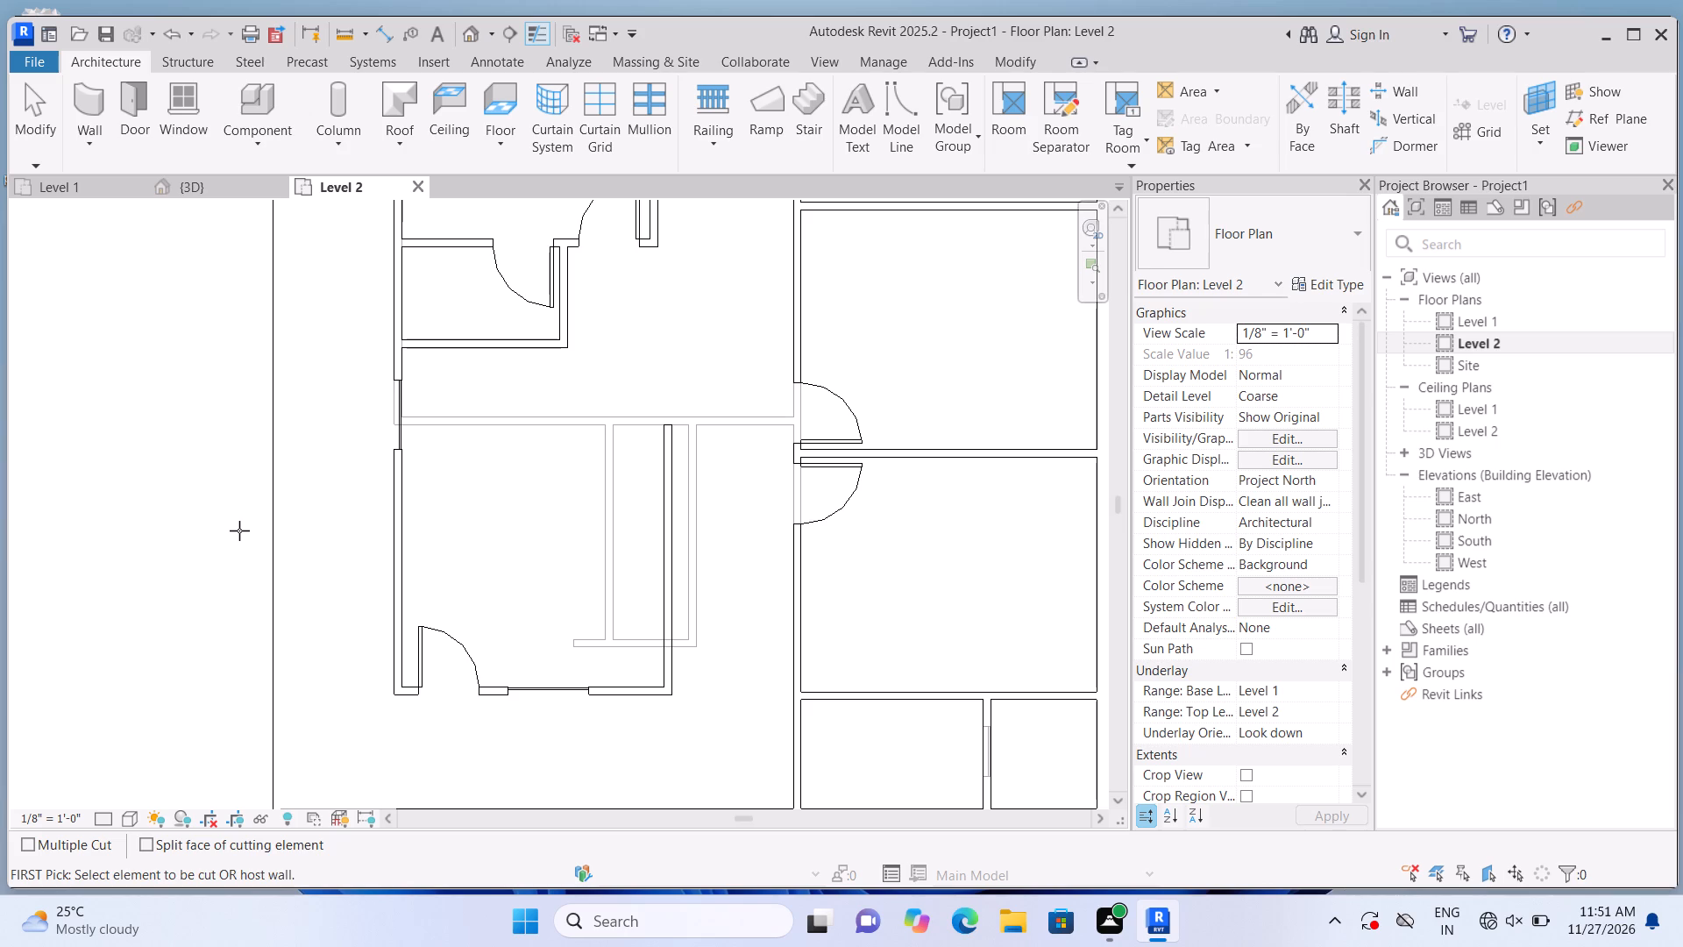
Draw a 6'-6" Curtain Wall 1 segment on the northwest room's north exterior wall, aligned with the Level 1 window opening.
scroll(535, 561, "down", 9)
scroll(553, 608, "up", 2)
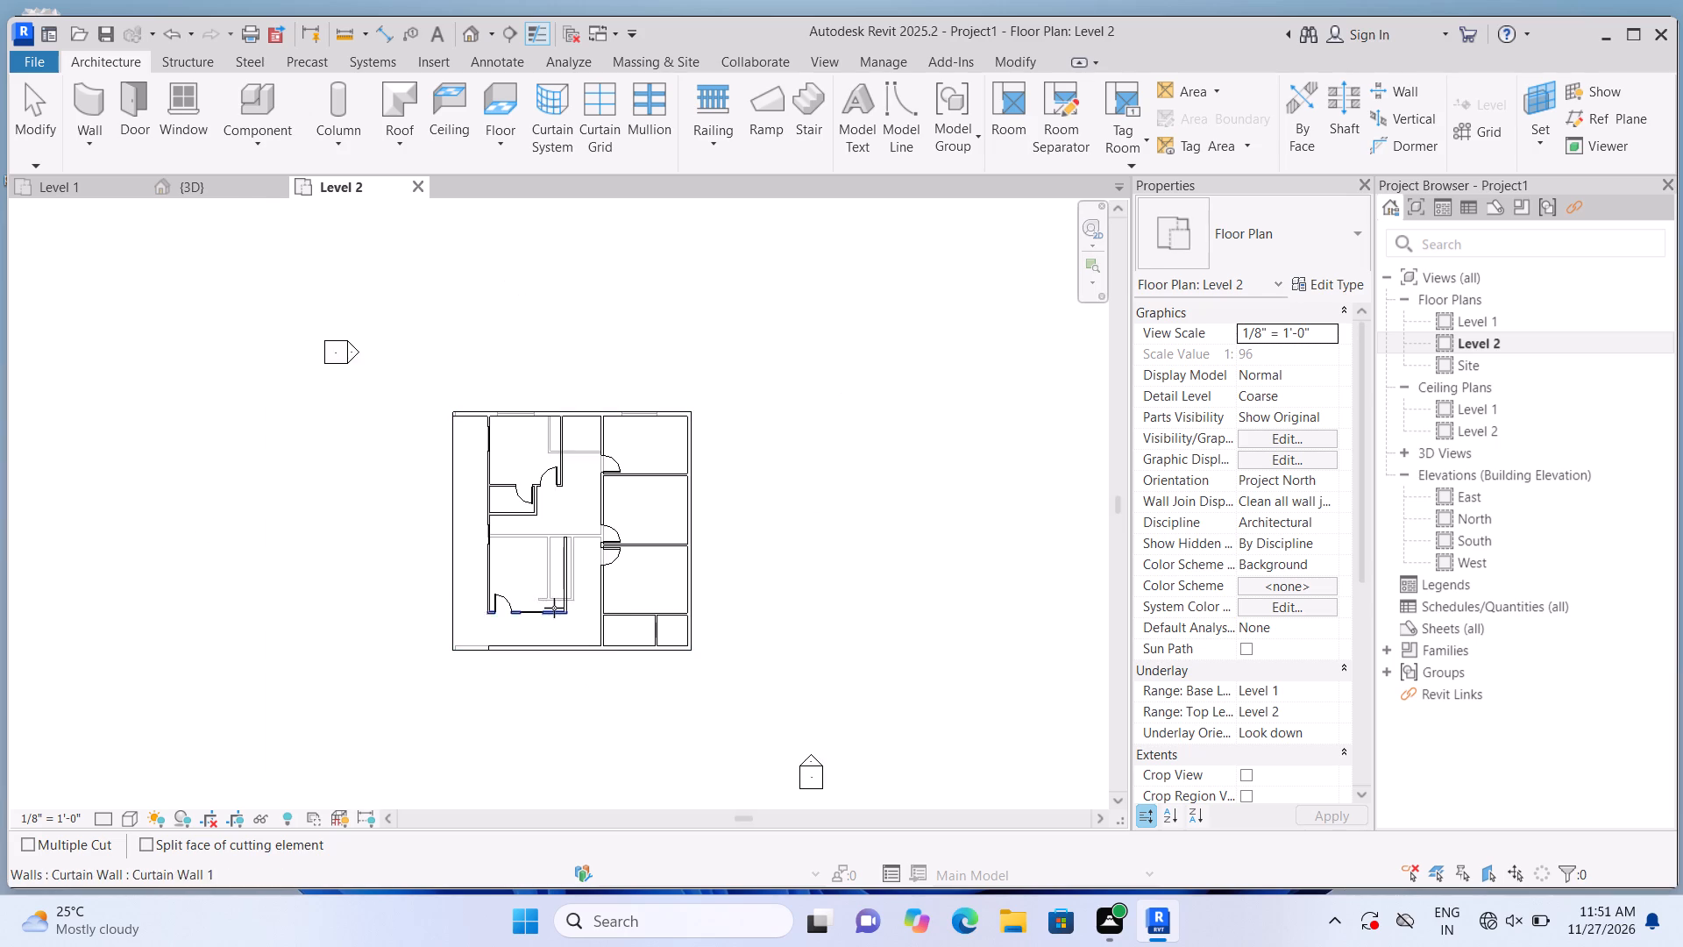
scroll(556, 609, "up", 1)
scroll(559, 621, "down", 3)
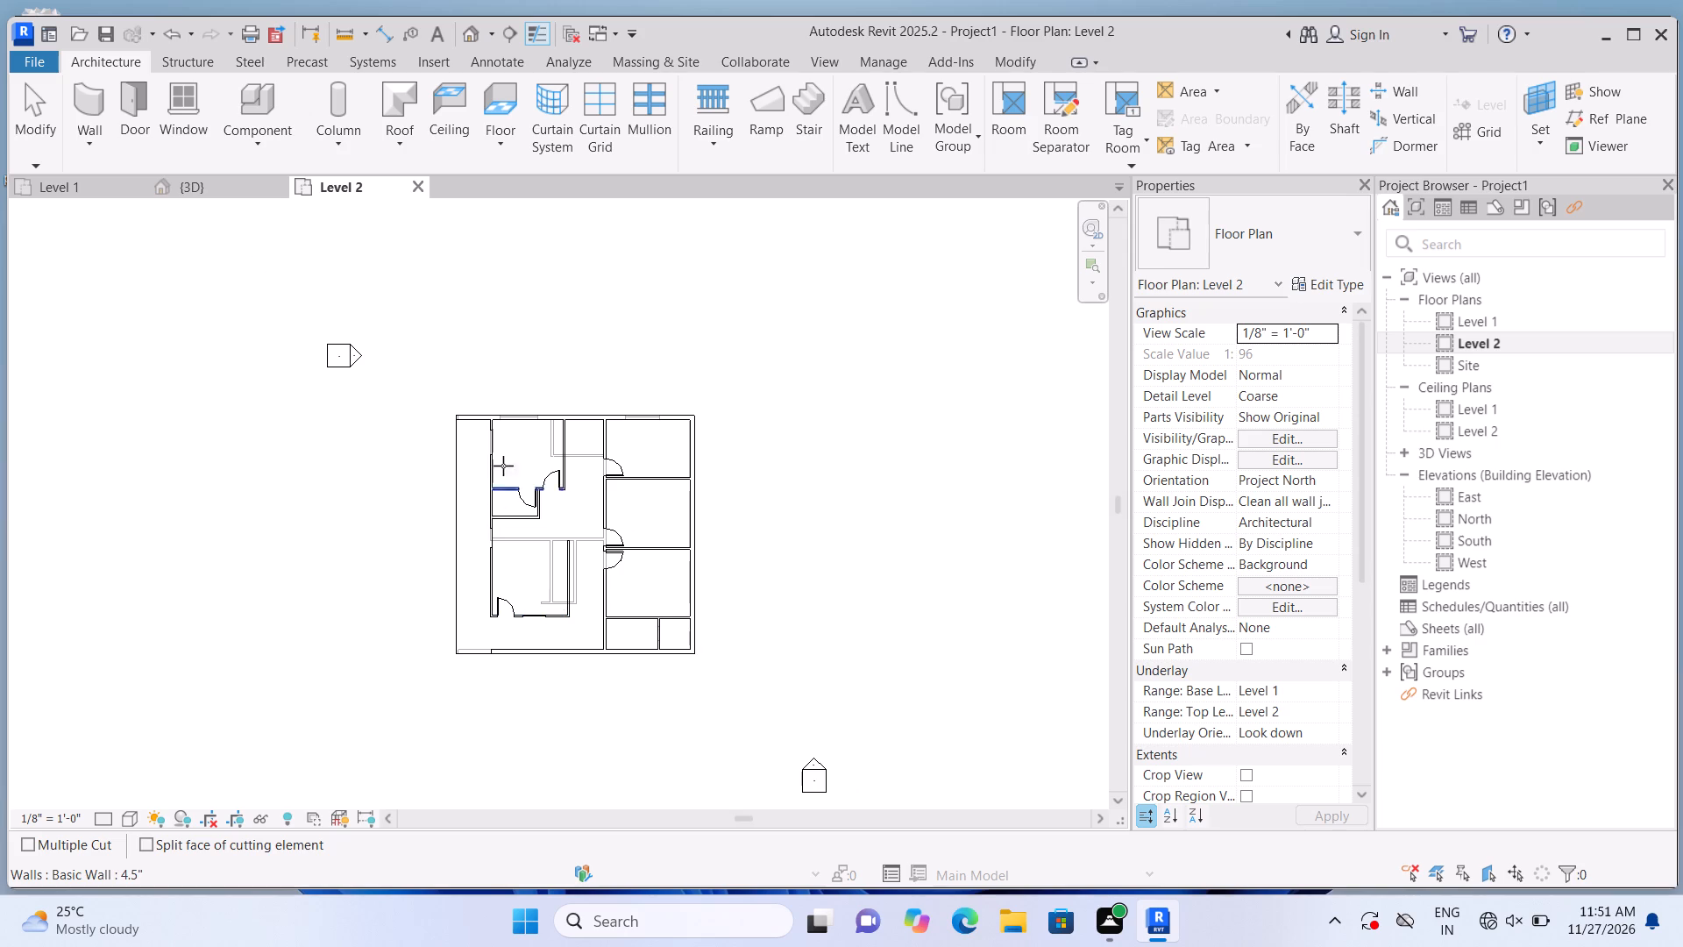
scroll(497, 475, "up", 1)
scroll(533, 405, "up", 11)
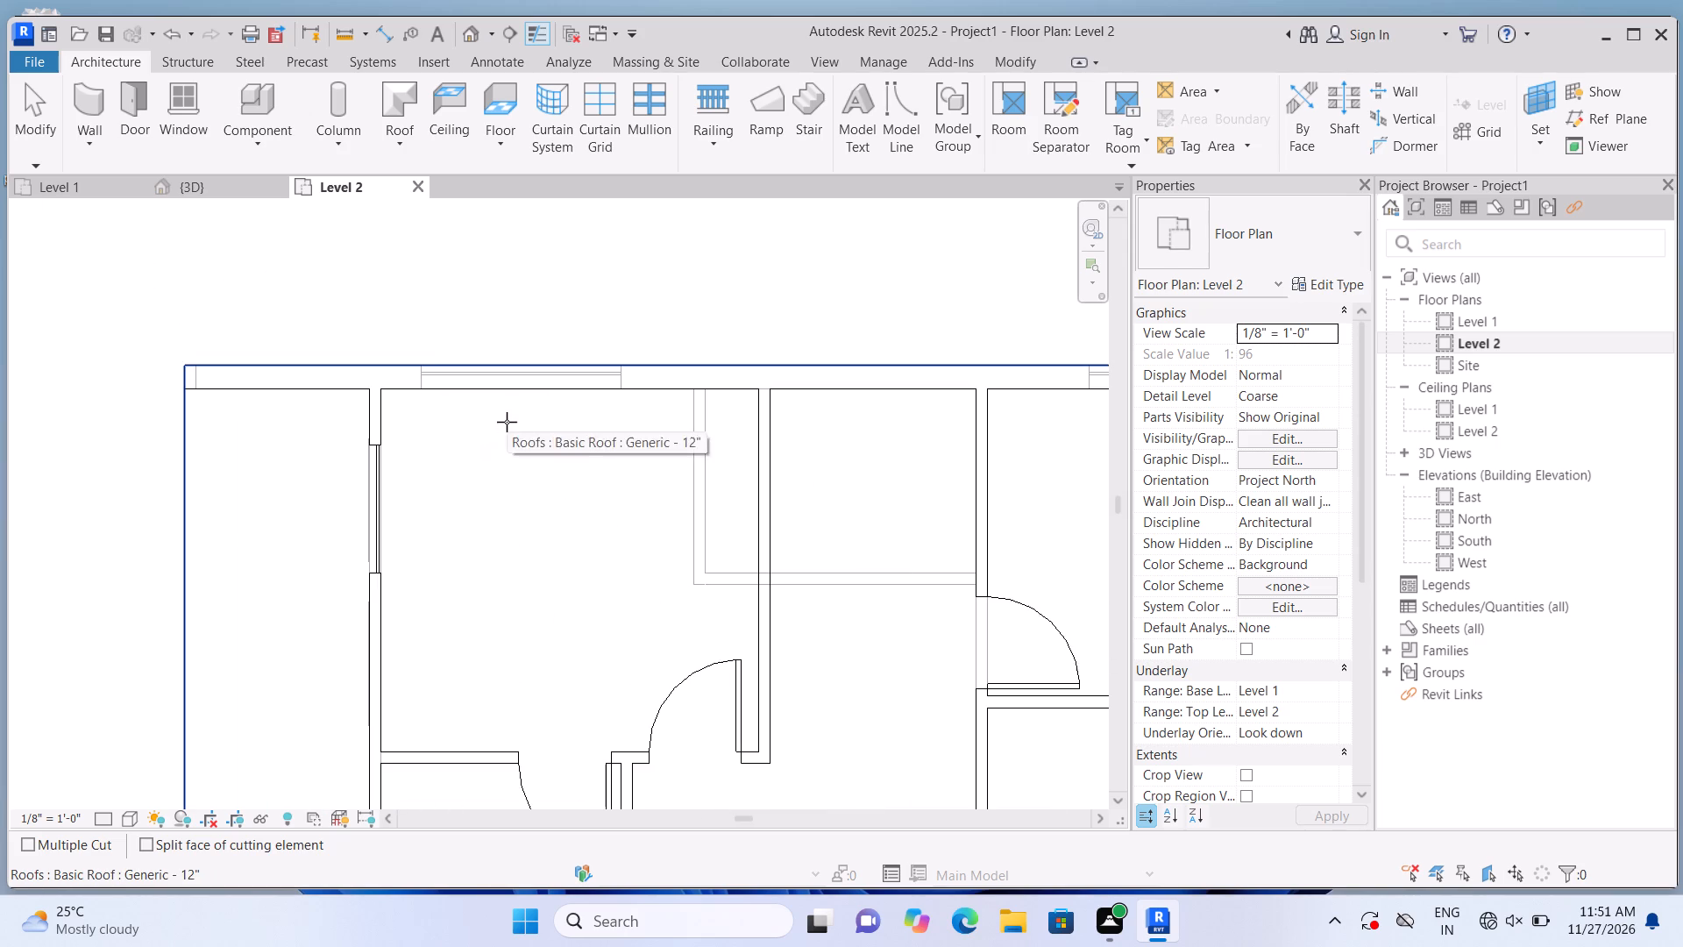
scroll(468, 393, "up", 2)
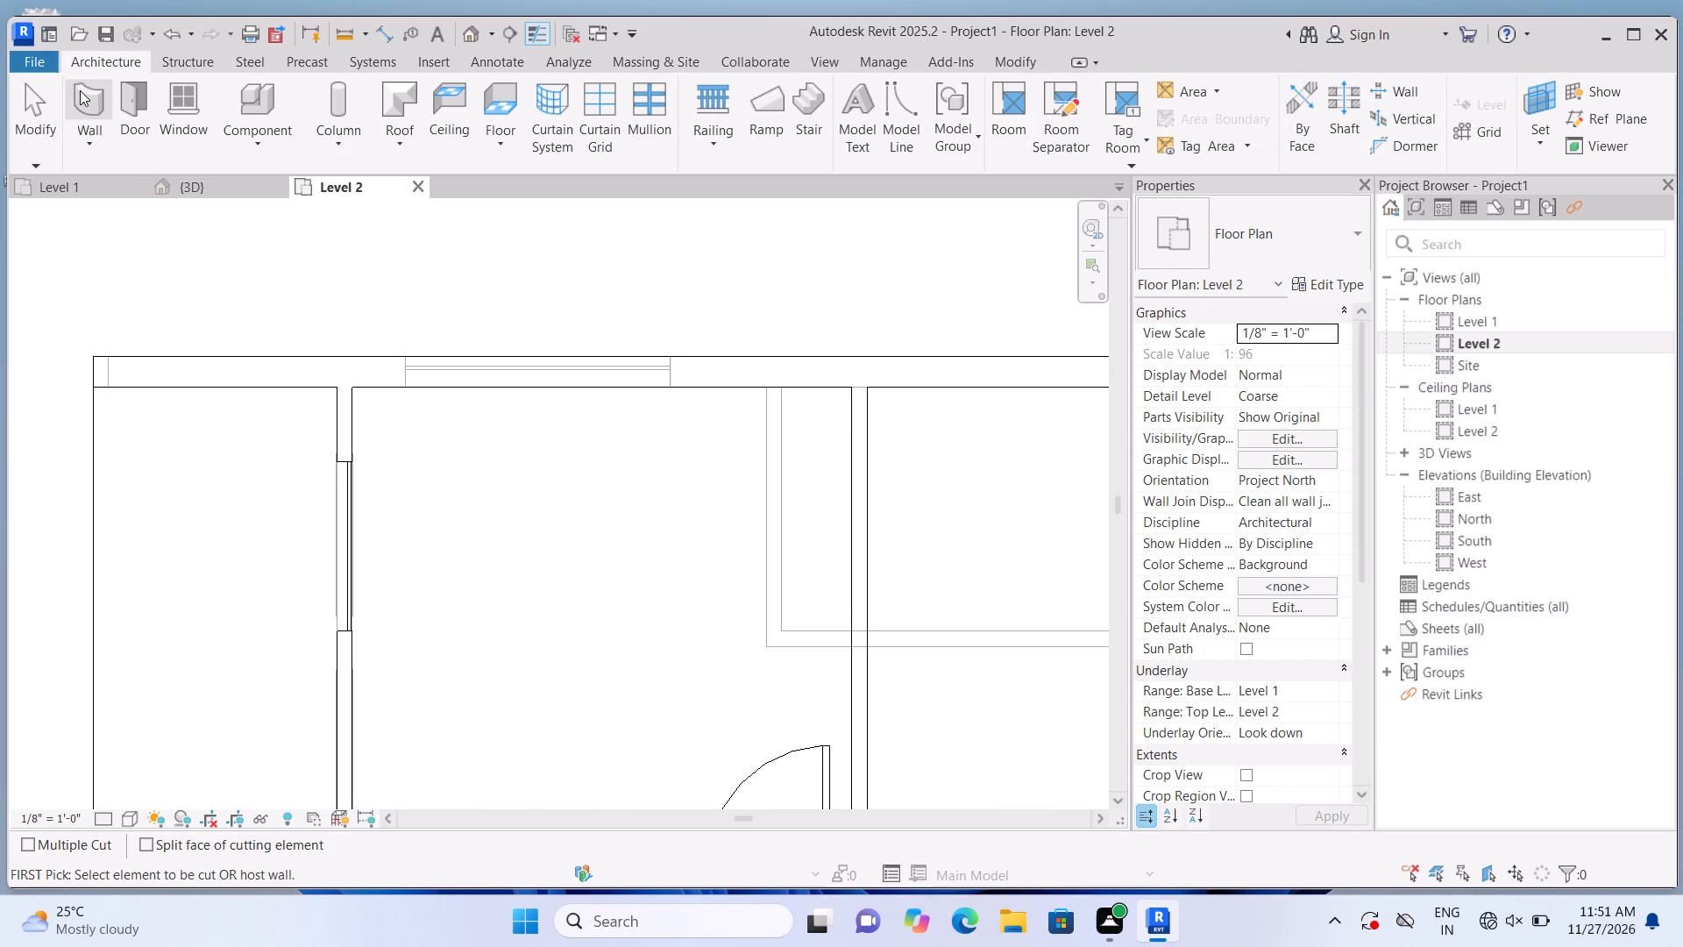
left_click(80, 90)
left_click(406, 381)
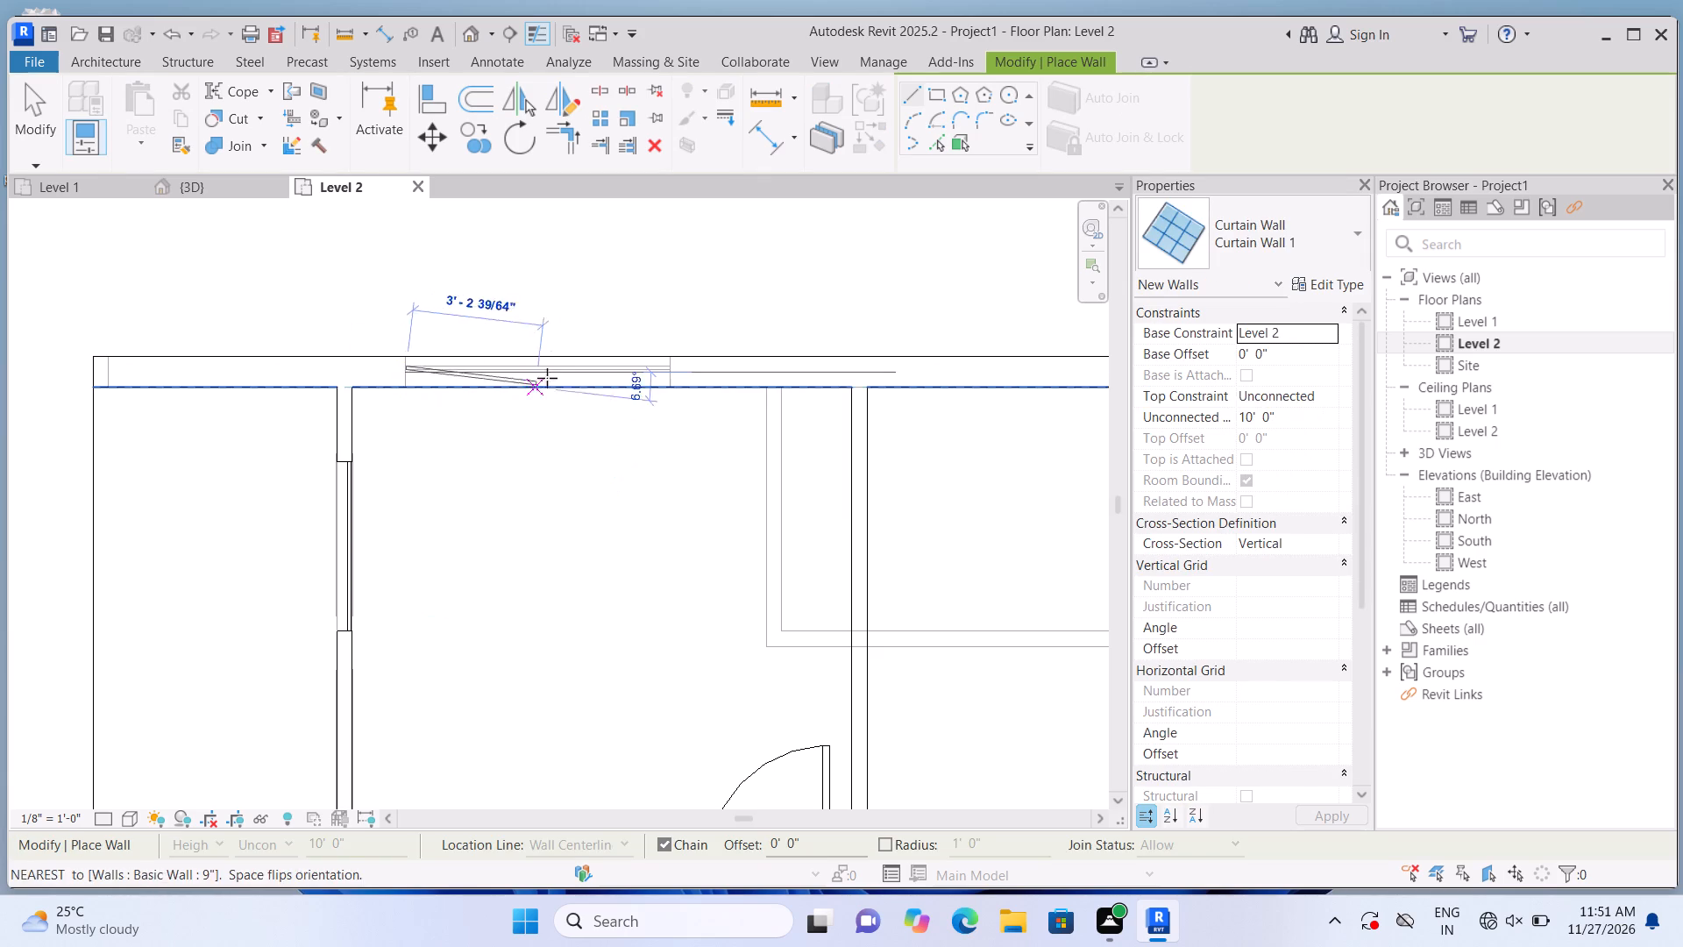
left_click(671, 367)
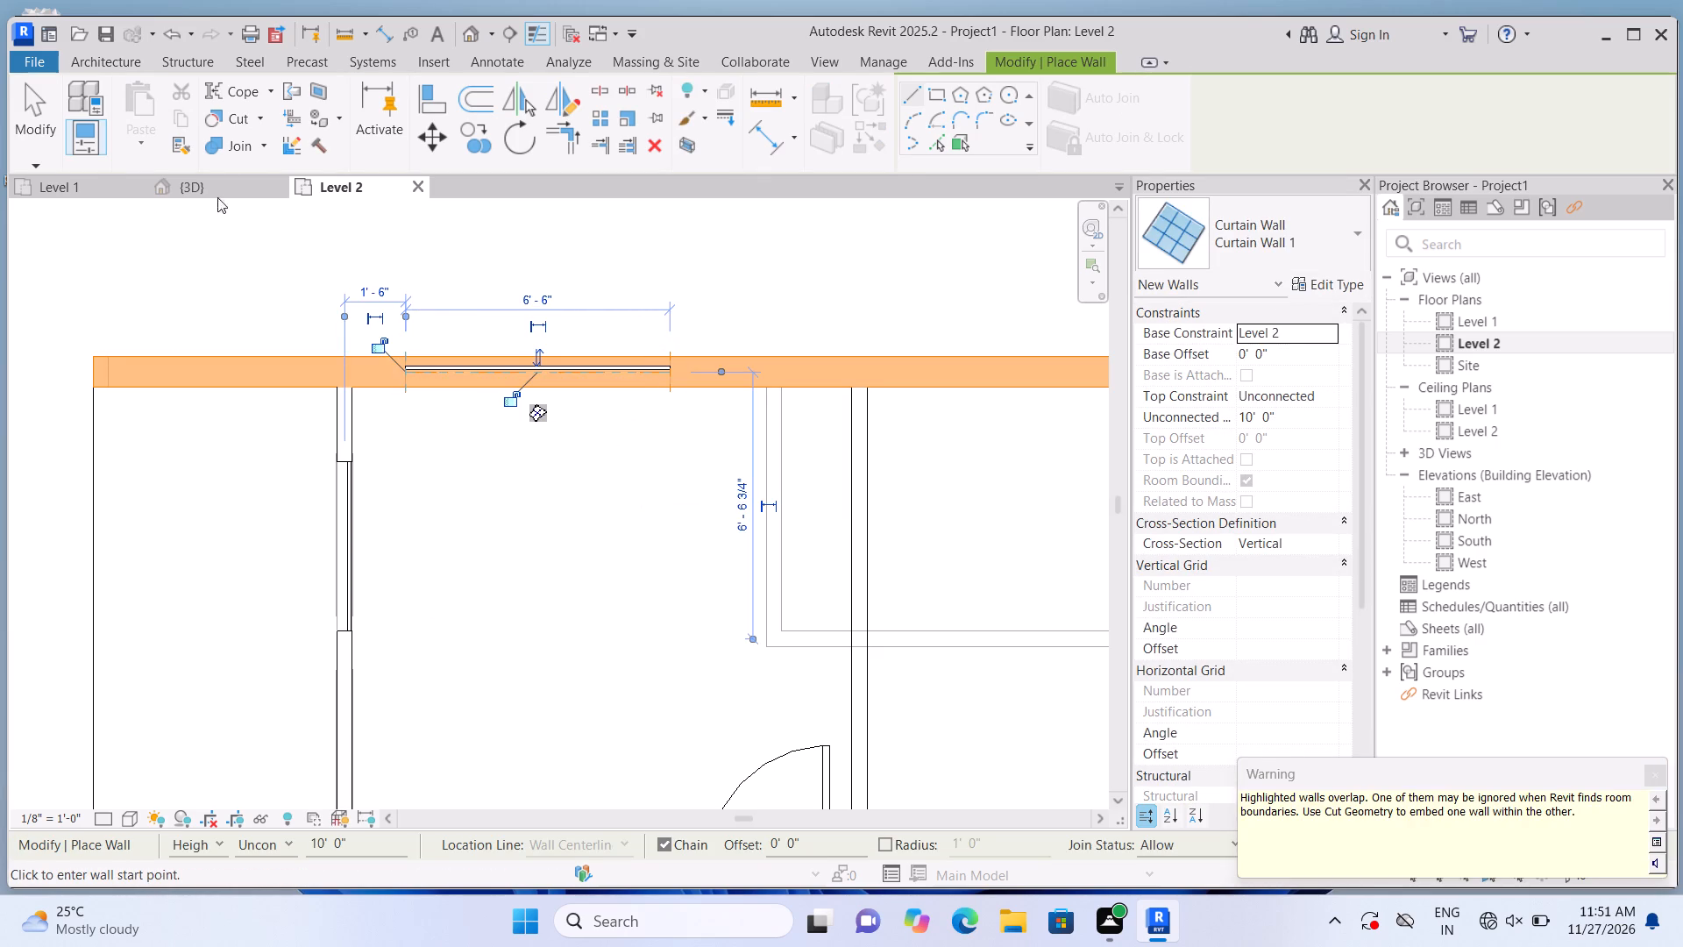
Cut the north exterior wall with Cut Geometry to embed the northwest room's overlapping curtain wall.
left_click(259, 110)
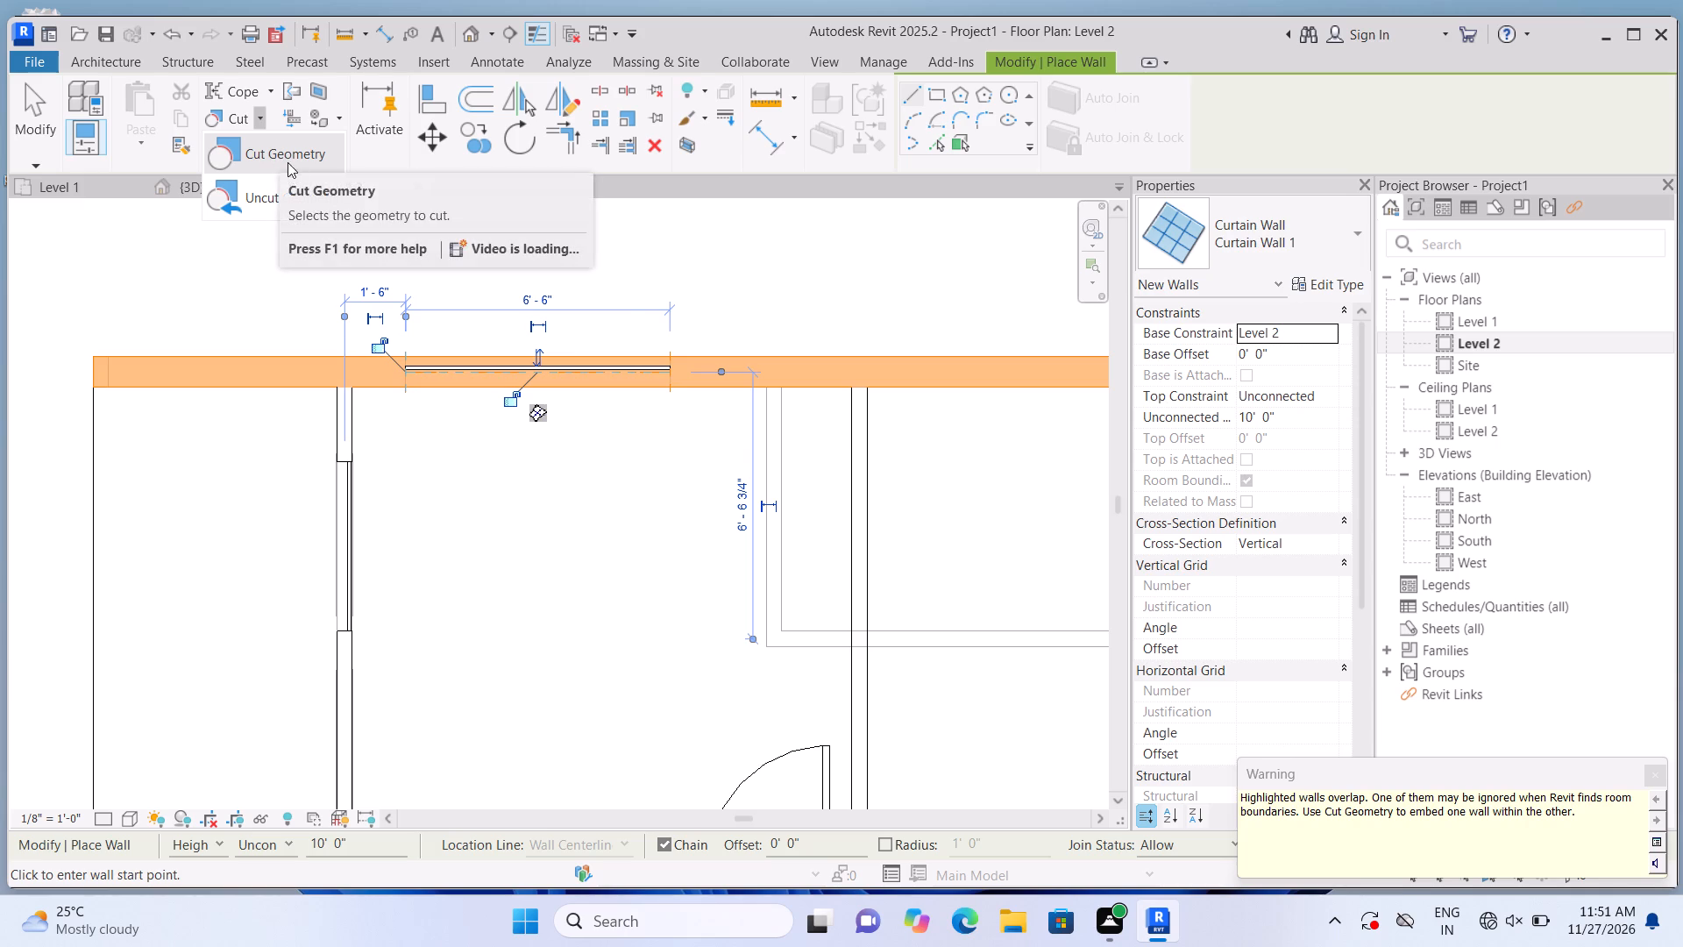
left_click(276, 153)
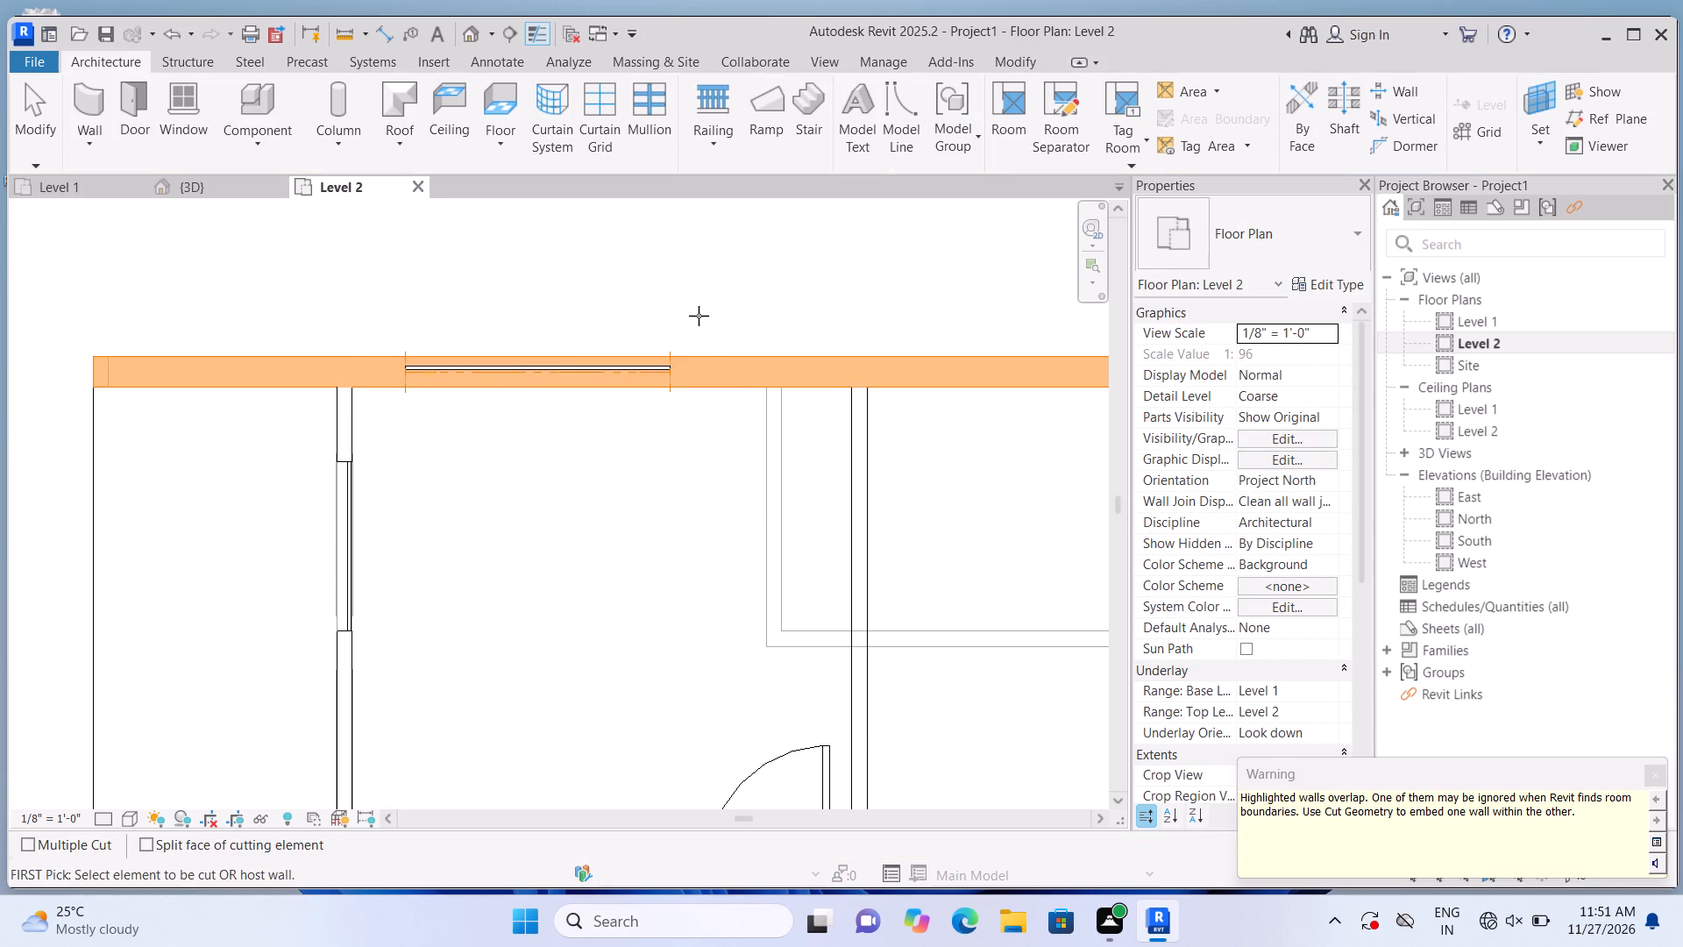
left_click(717, 382)
left_click(638, 363)
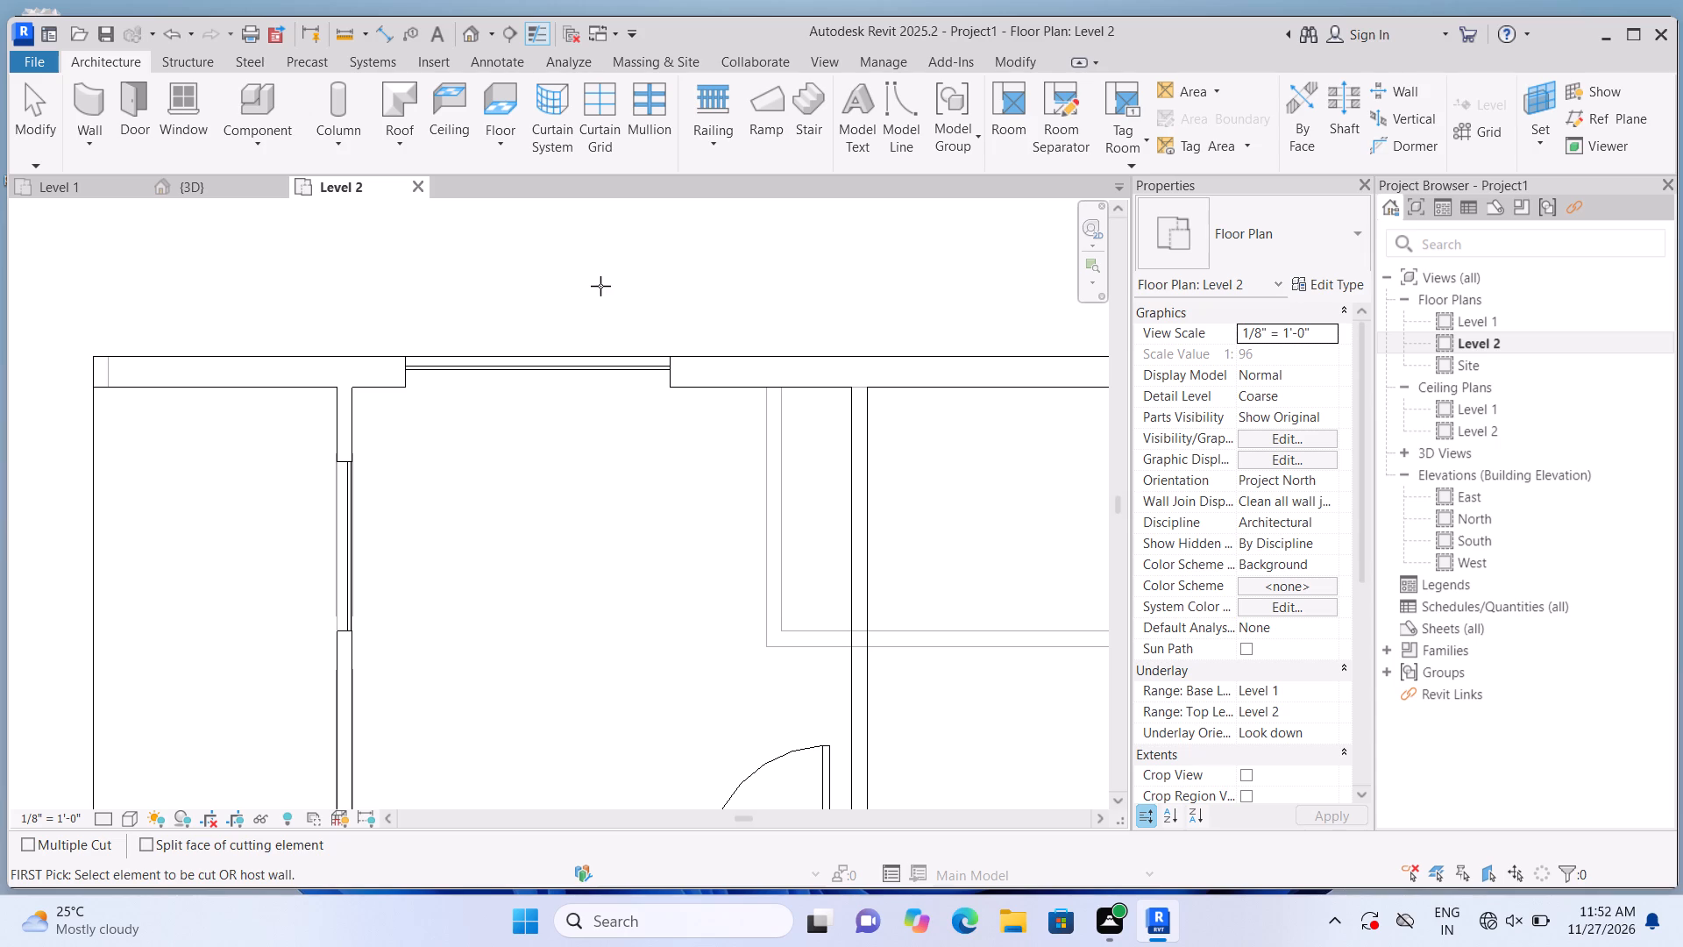
Draw a 6'-0" Curtain Wall 1 segment on the northeast room's north exterior wall, over the Level 1 window opening.
scroll(600, 286, "down", 7)
scroll(891, 410, "up", 3)
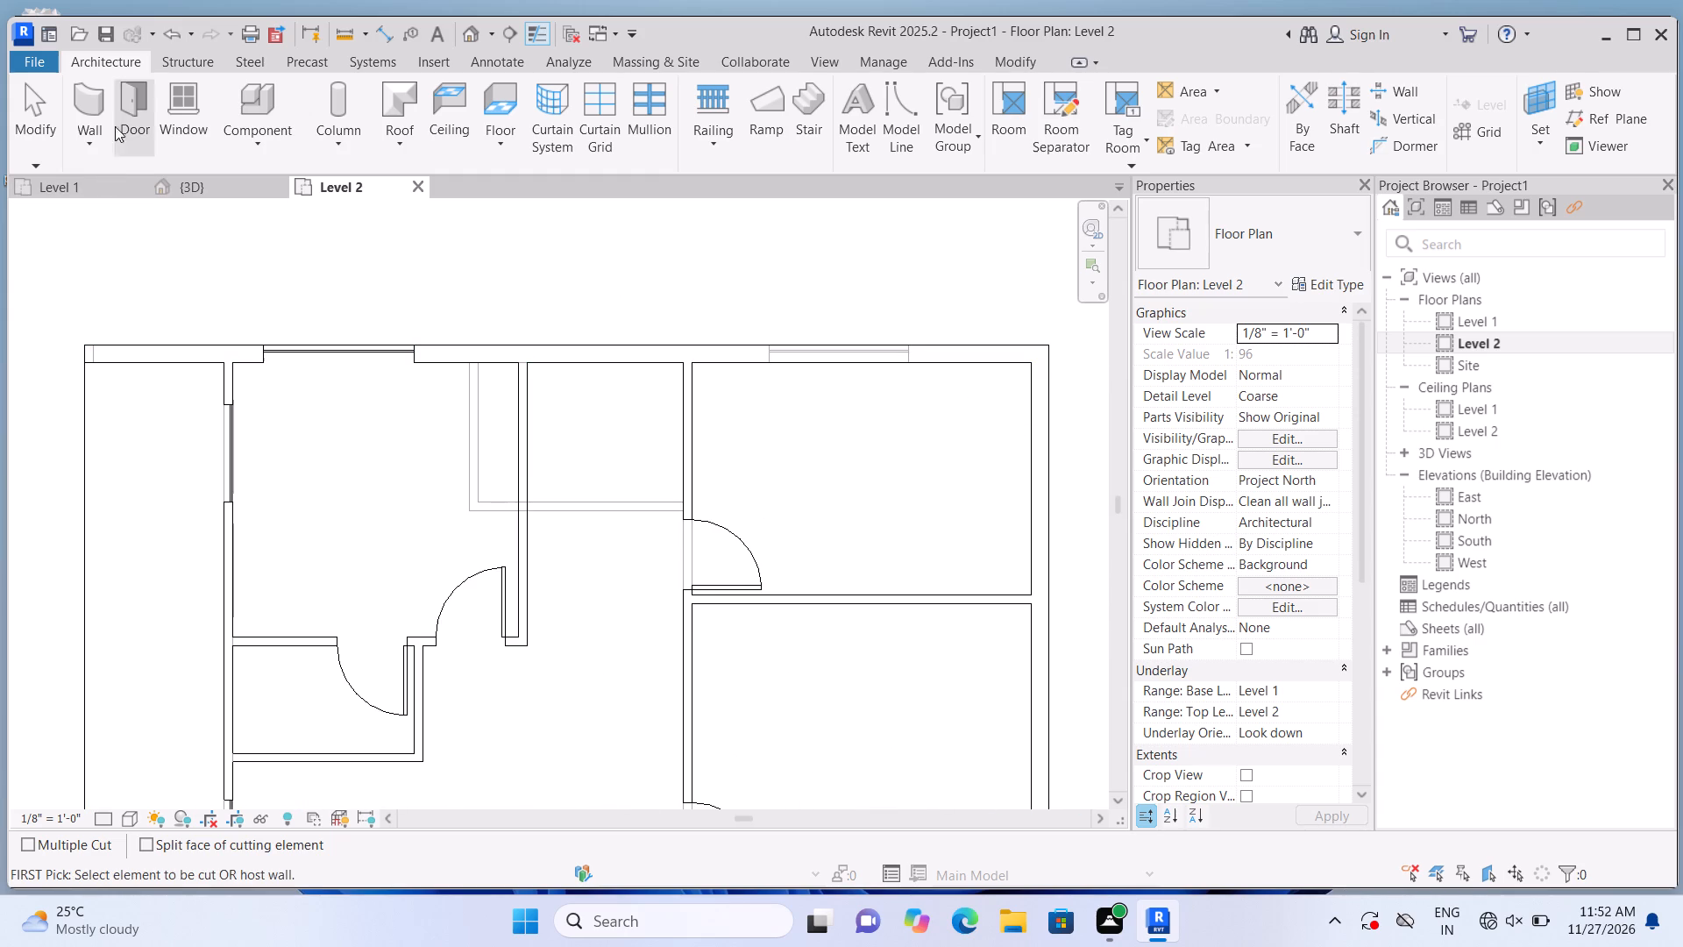
left_click(94, 115)
scroll(787, 360, "up", 4)
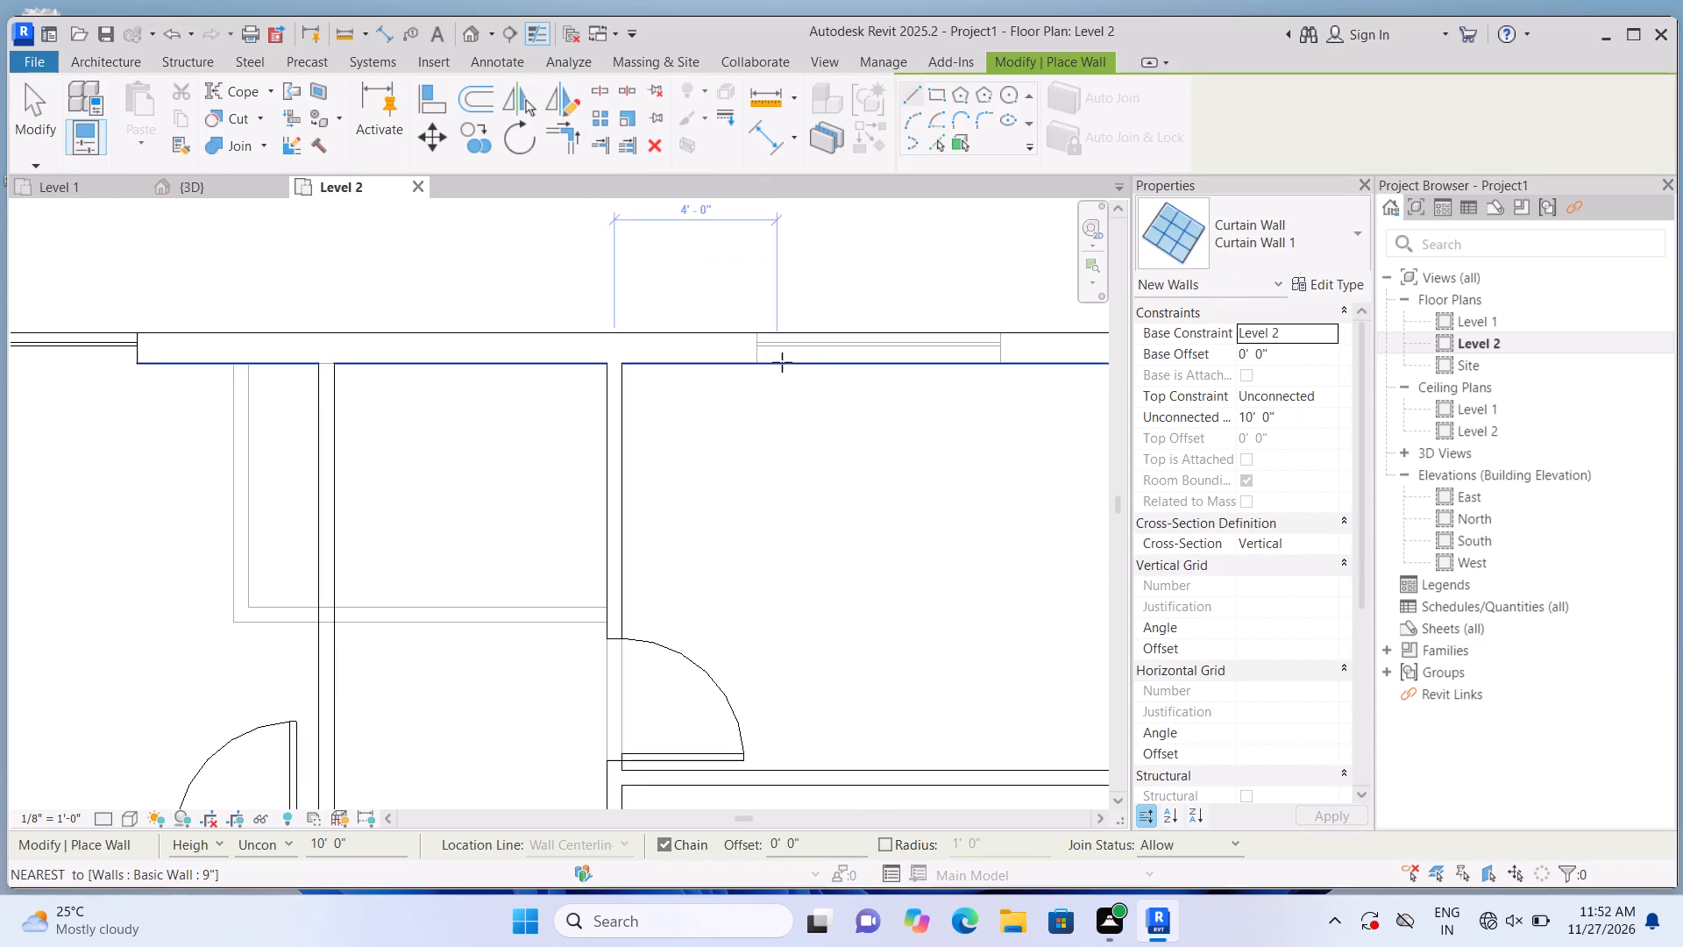
scroll(782, 362, "up", 2)
left_click(746, 347)
scroll(1008, 351, "down", 2)
left_click(1054, 344)
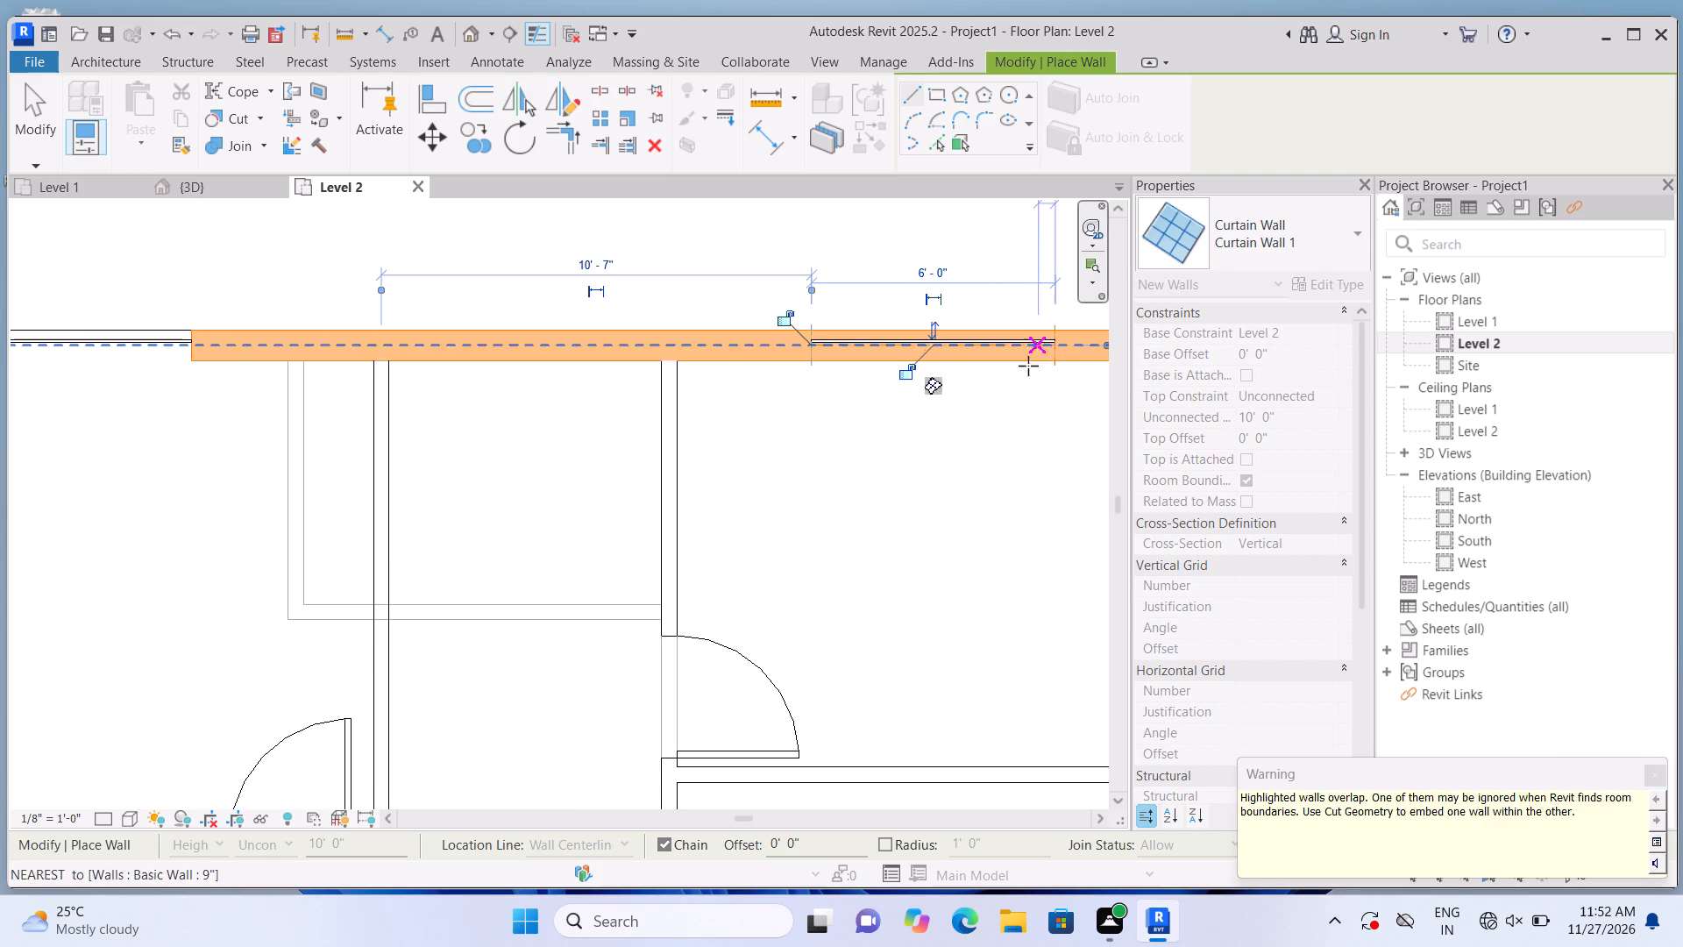
Cut the north exterior wall with Cut Geometry to embed the northeast room's overlapping curtain wall.
left_click(260, 111)
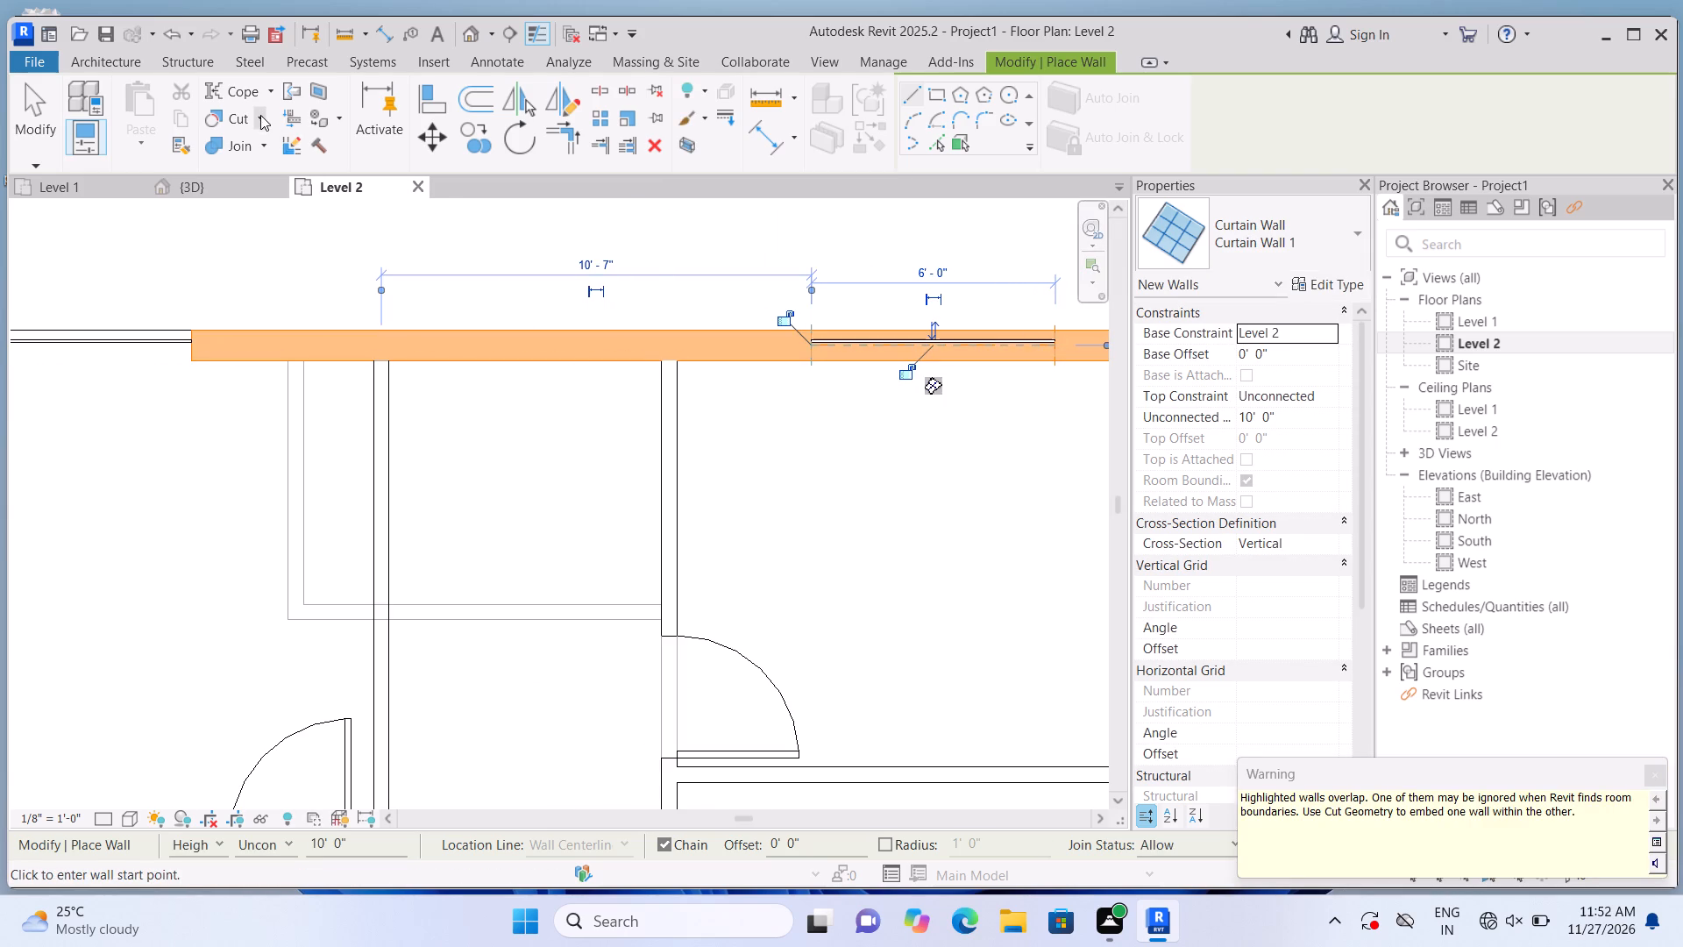
left_click(278, 149)
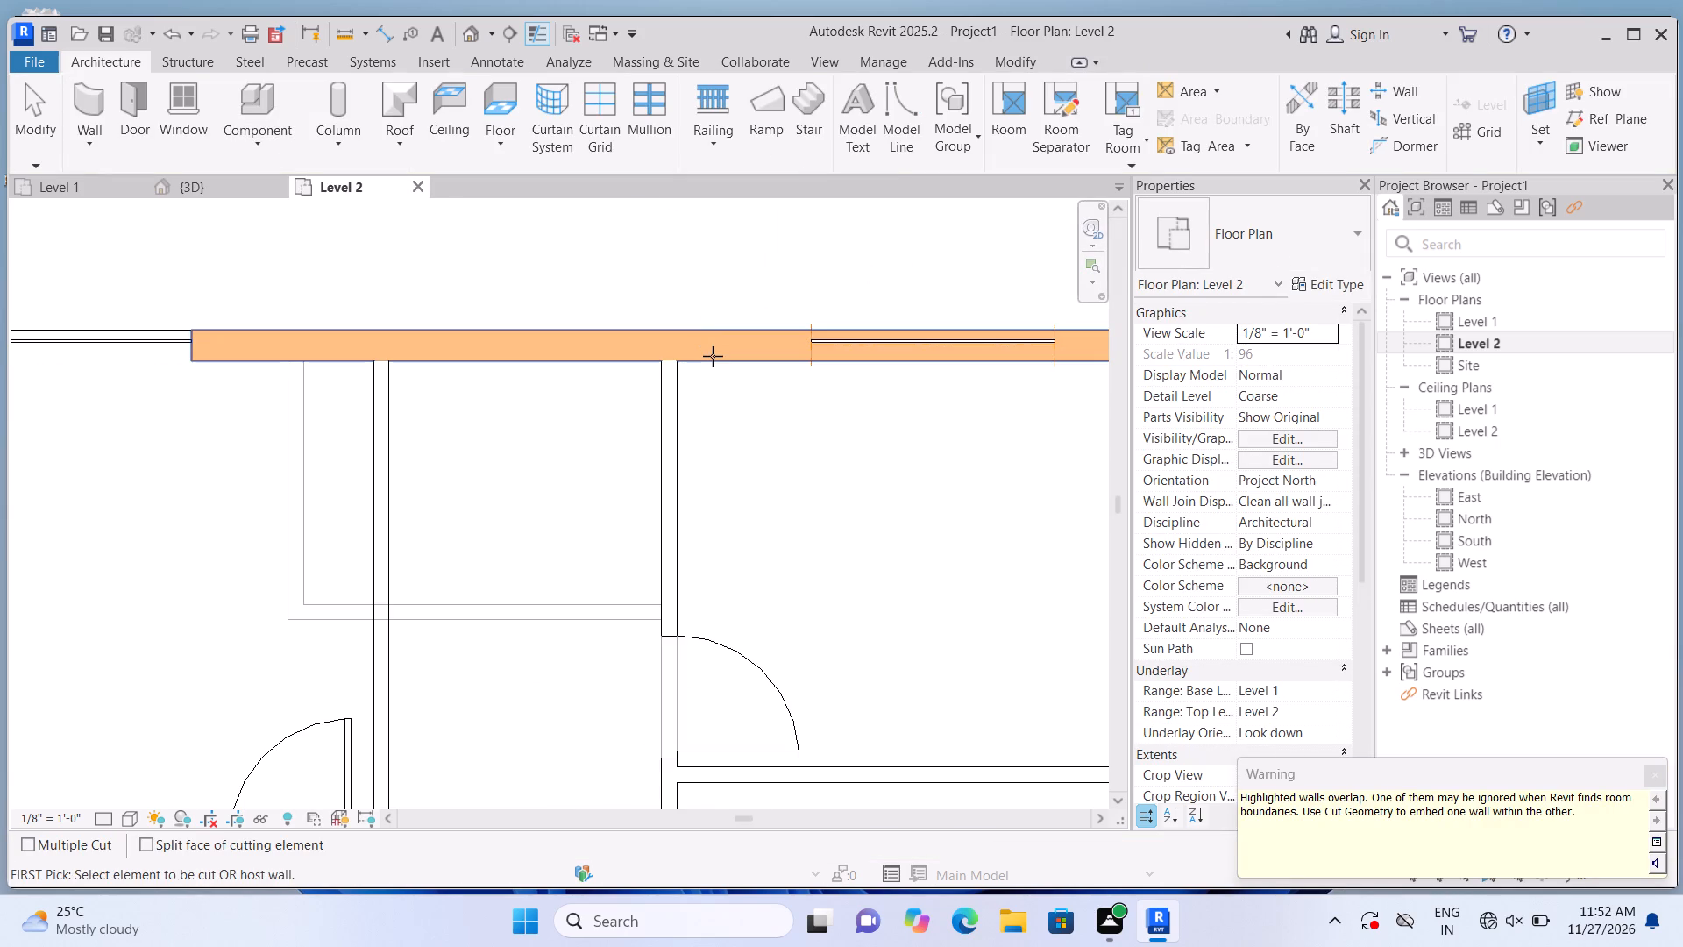
left_click(713, 356)
left_click(870, 339)
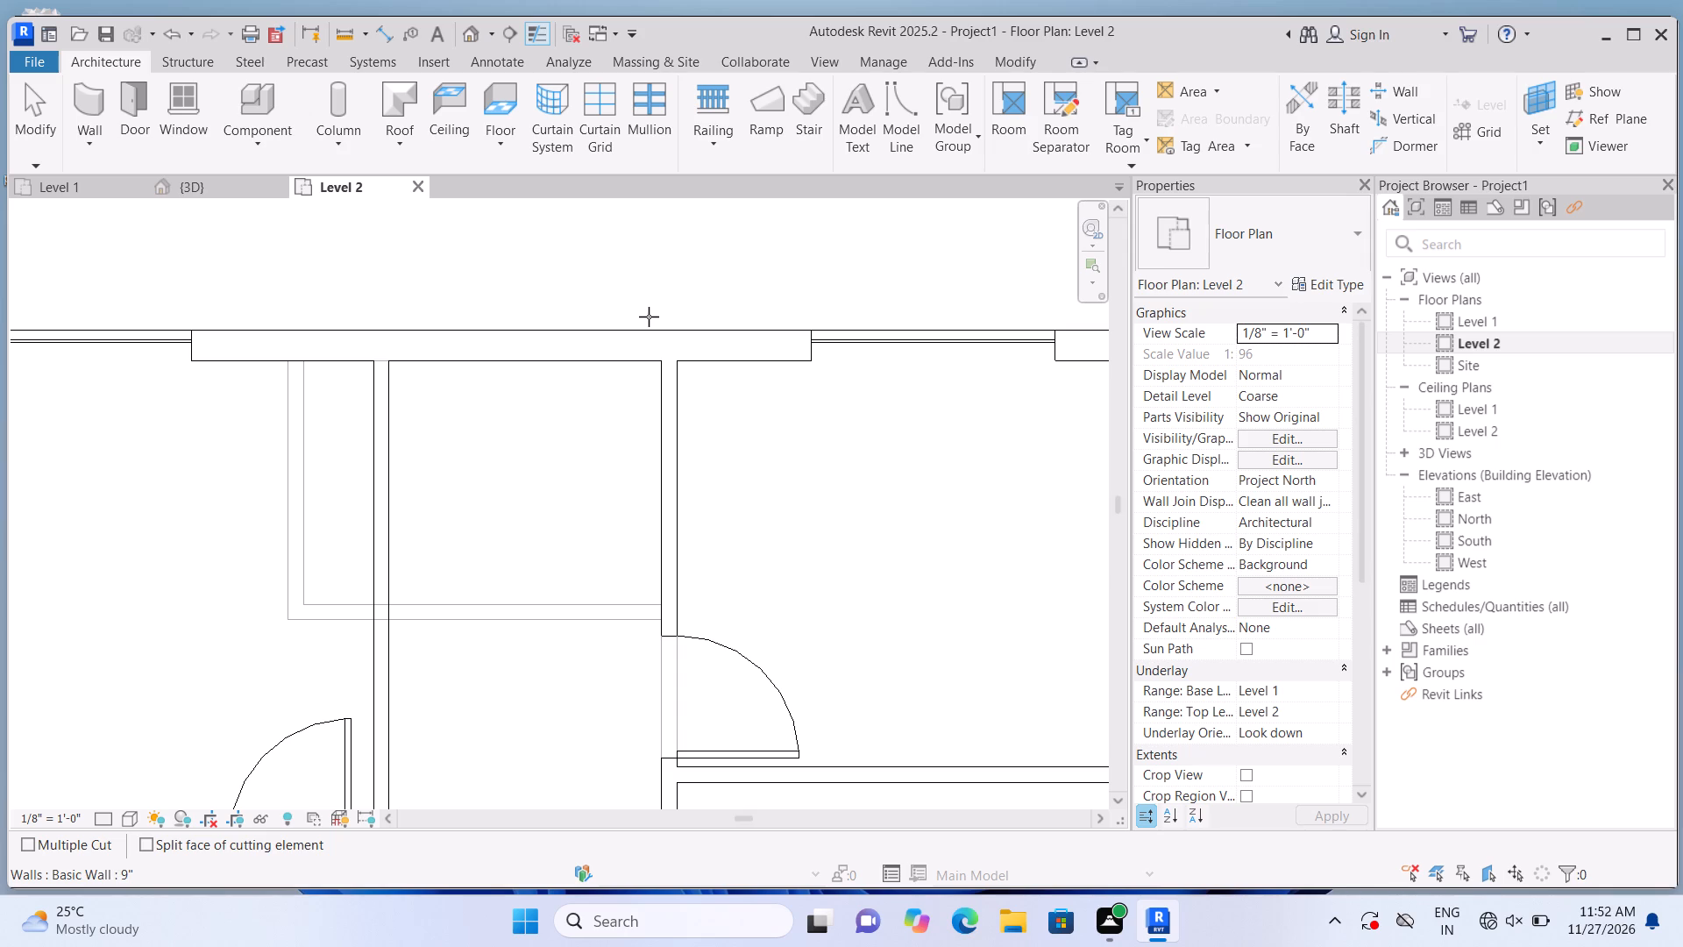
scroll(641, 418, "down", 10)
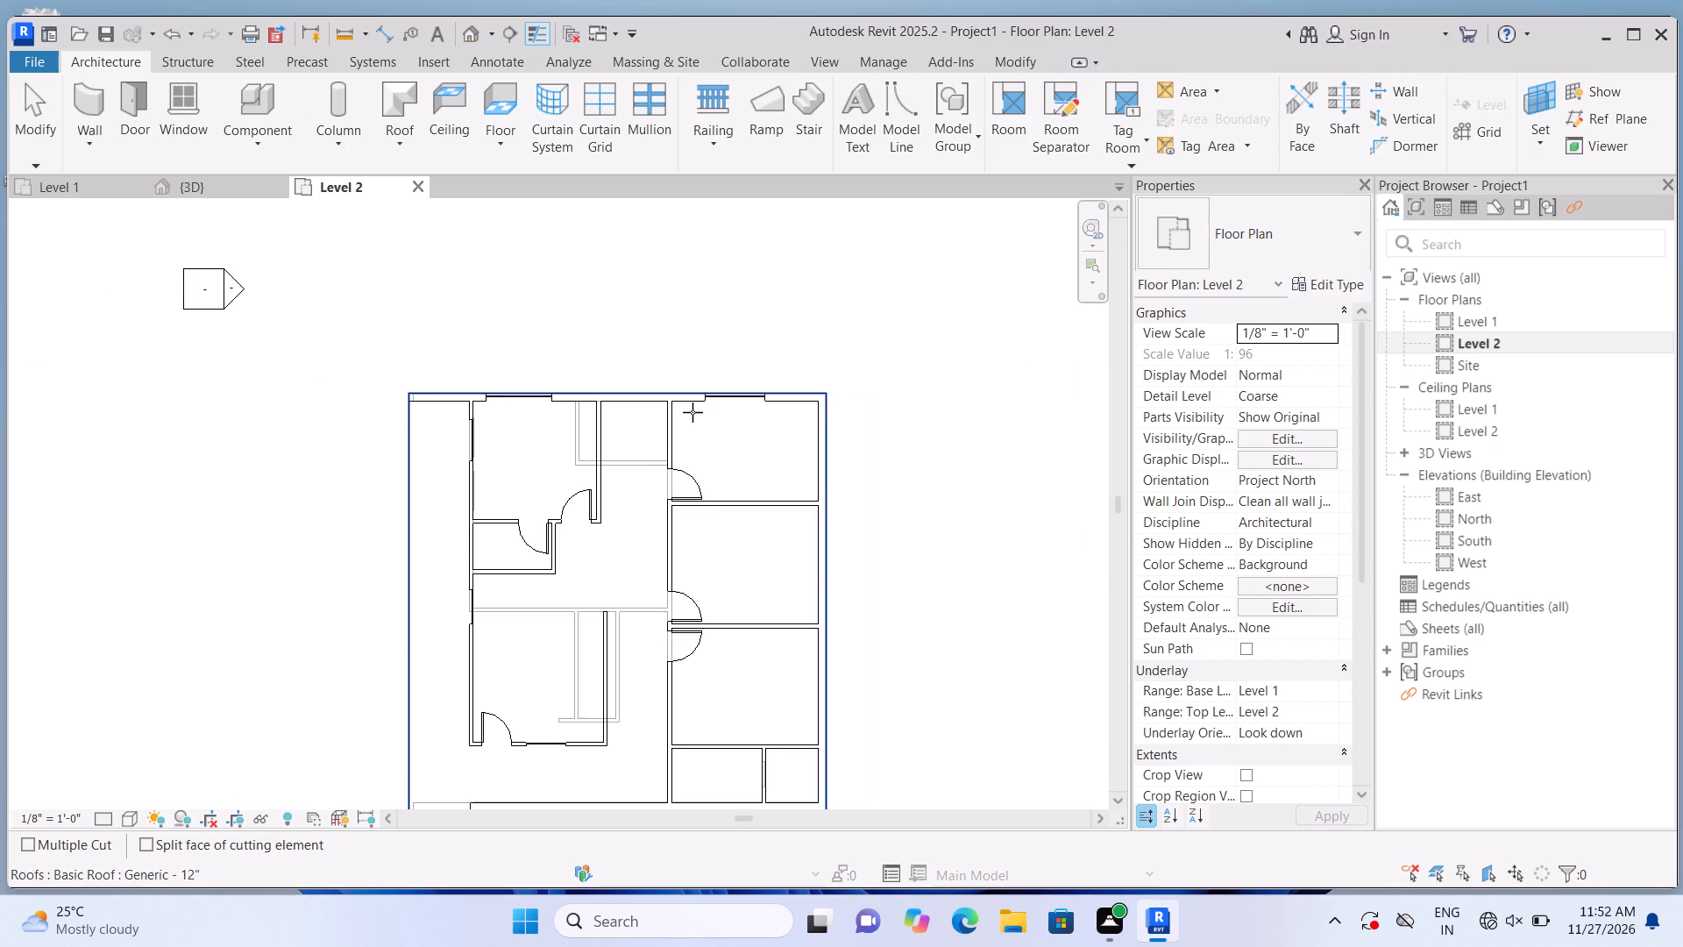
scroll(737, 509, "down", 2)
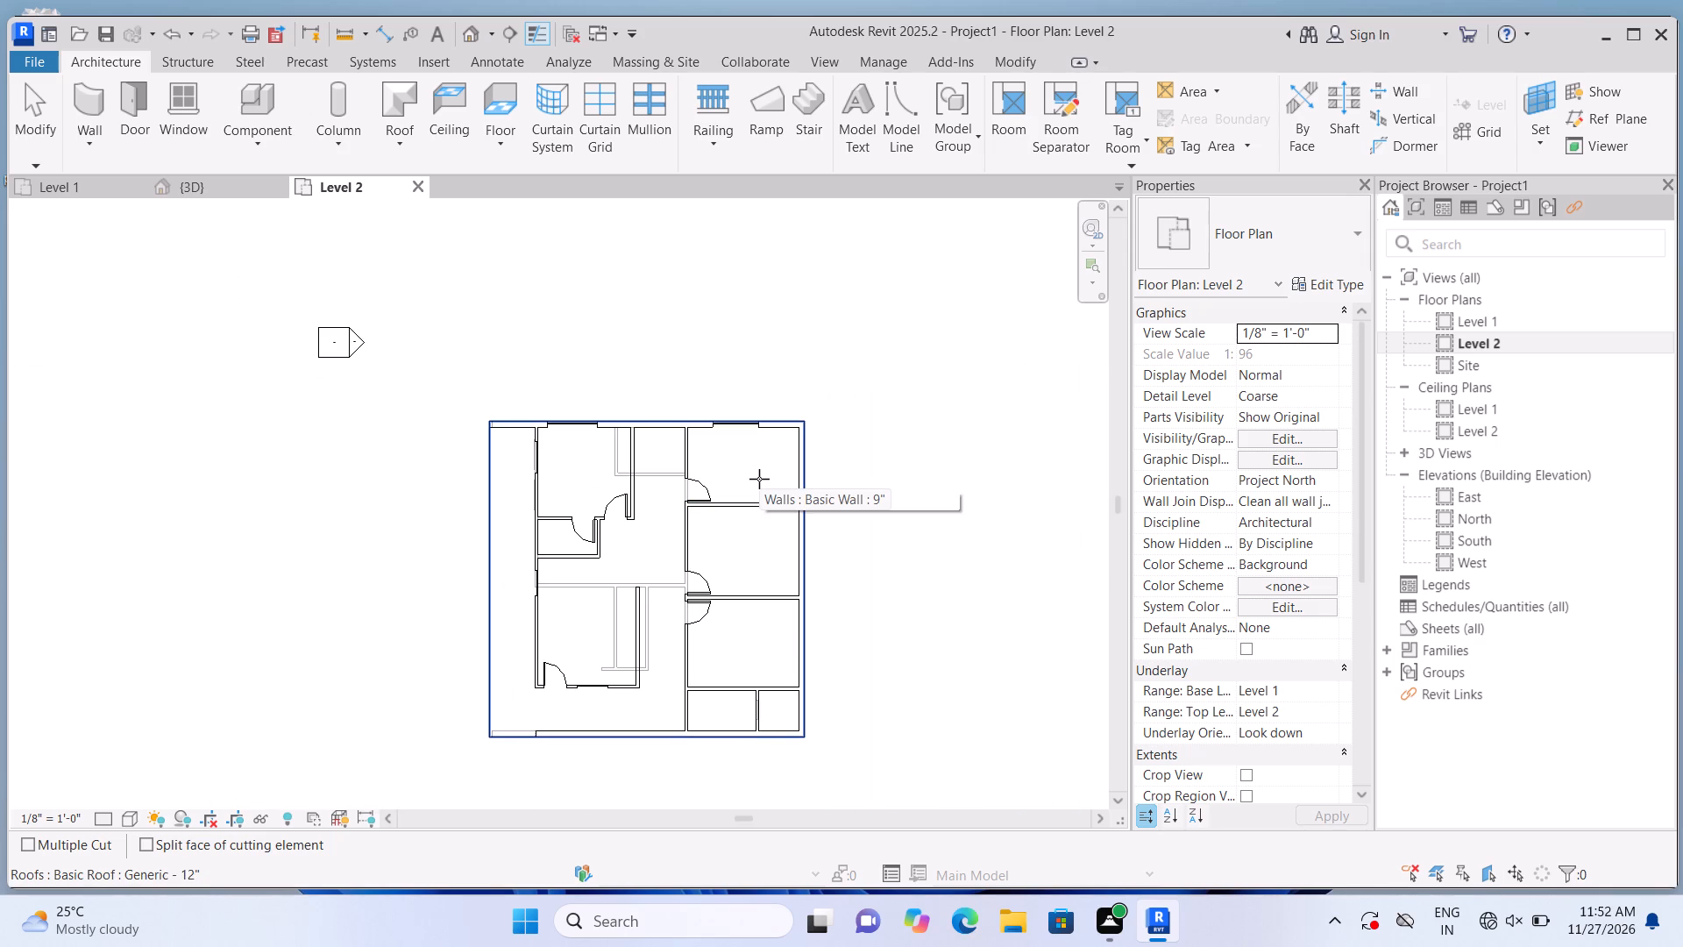
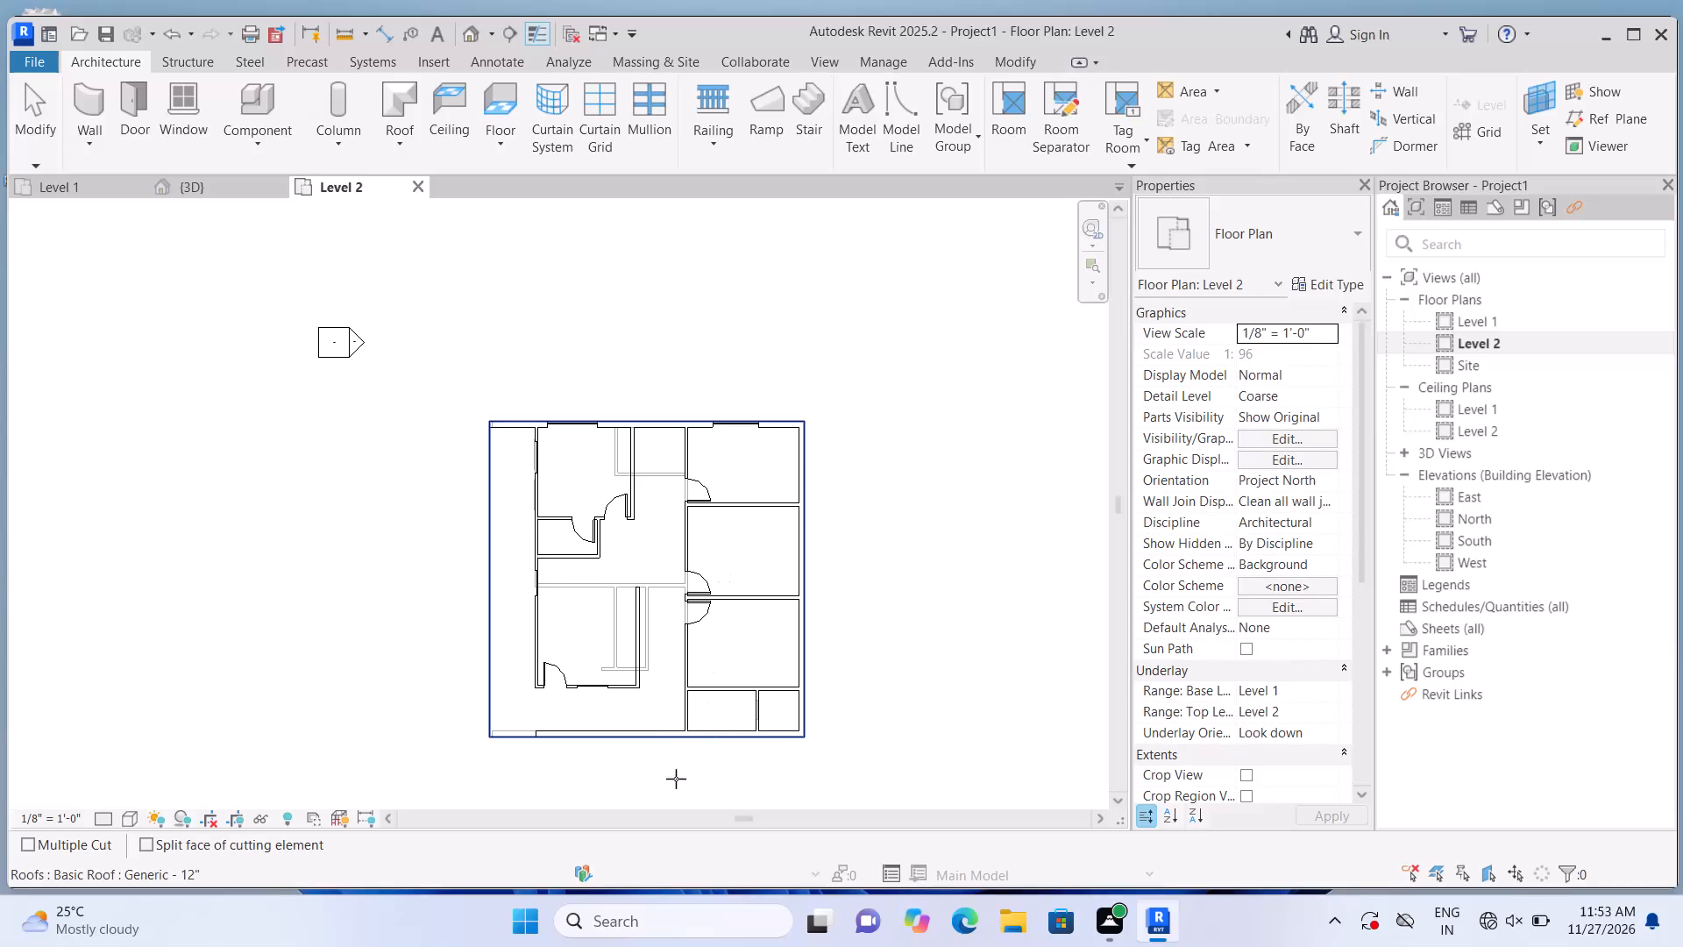
Examine the embedded Level 2 curtain walls and the building's west side in the 3D view.
scroll(690, 742, "down", 2)
scroll(687, 758, "up", 2)
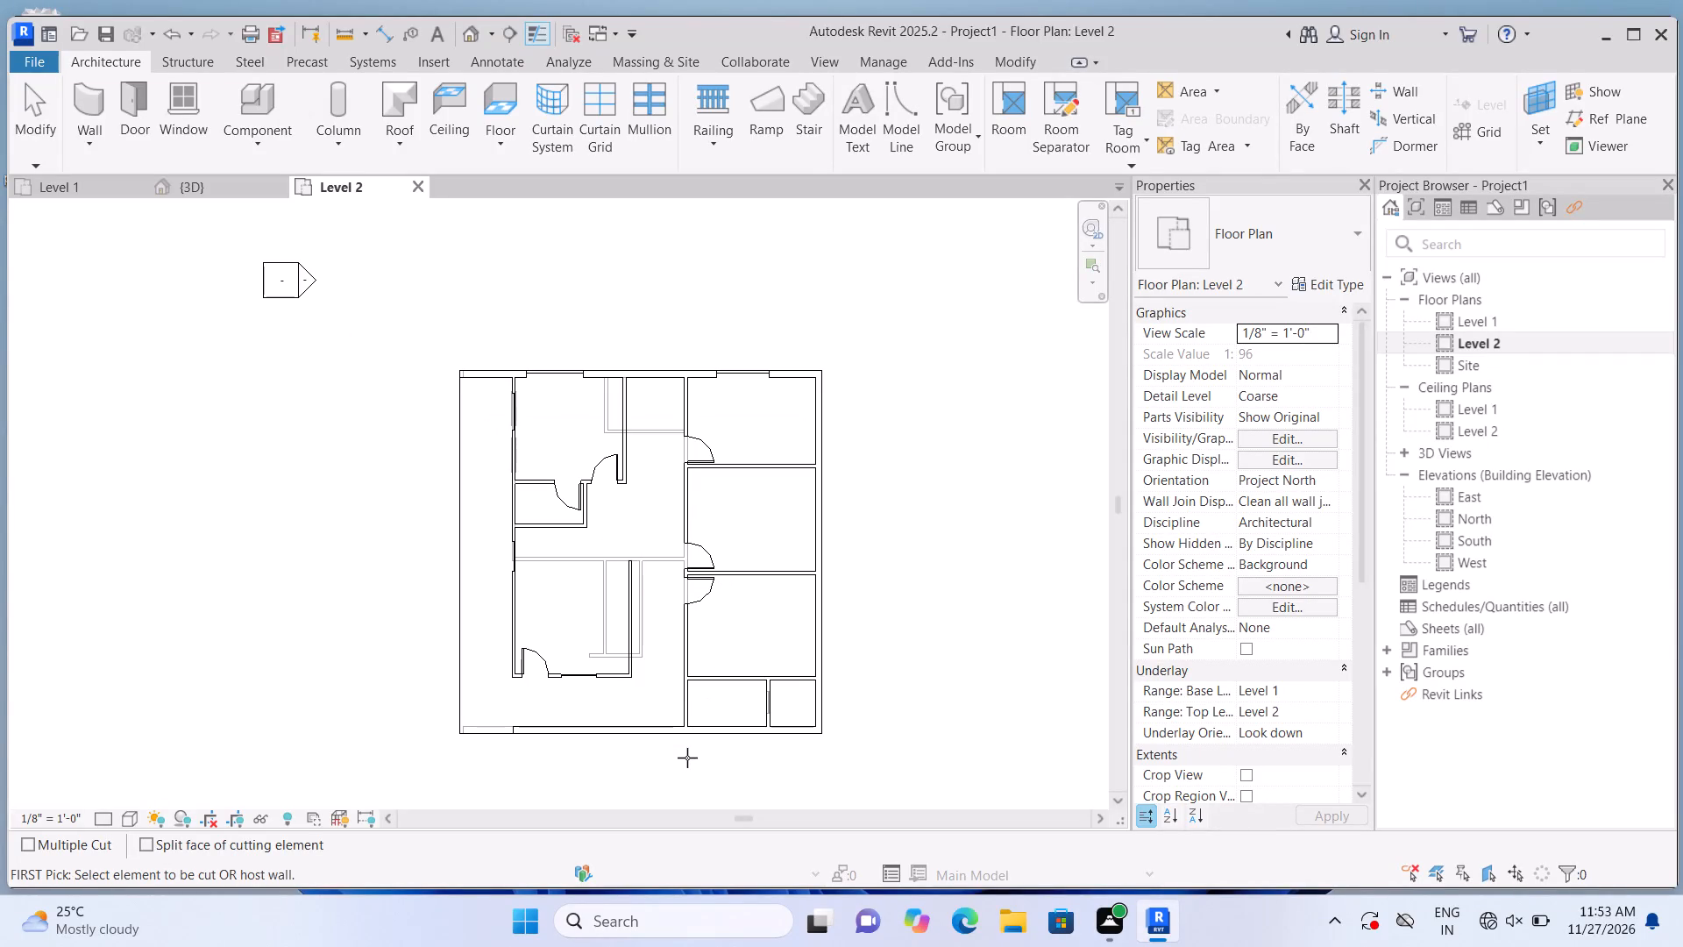
scroll(624, 754, "up", 1)
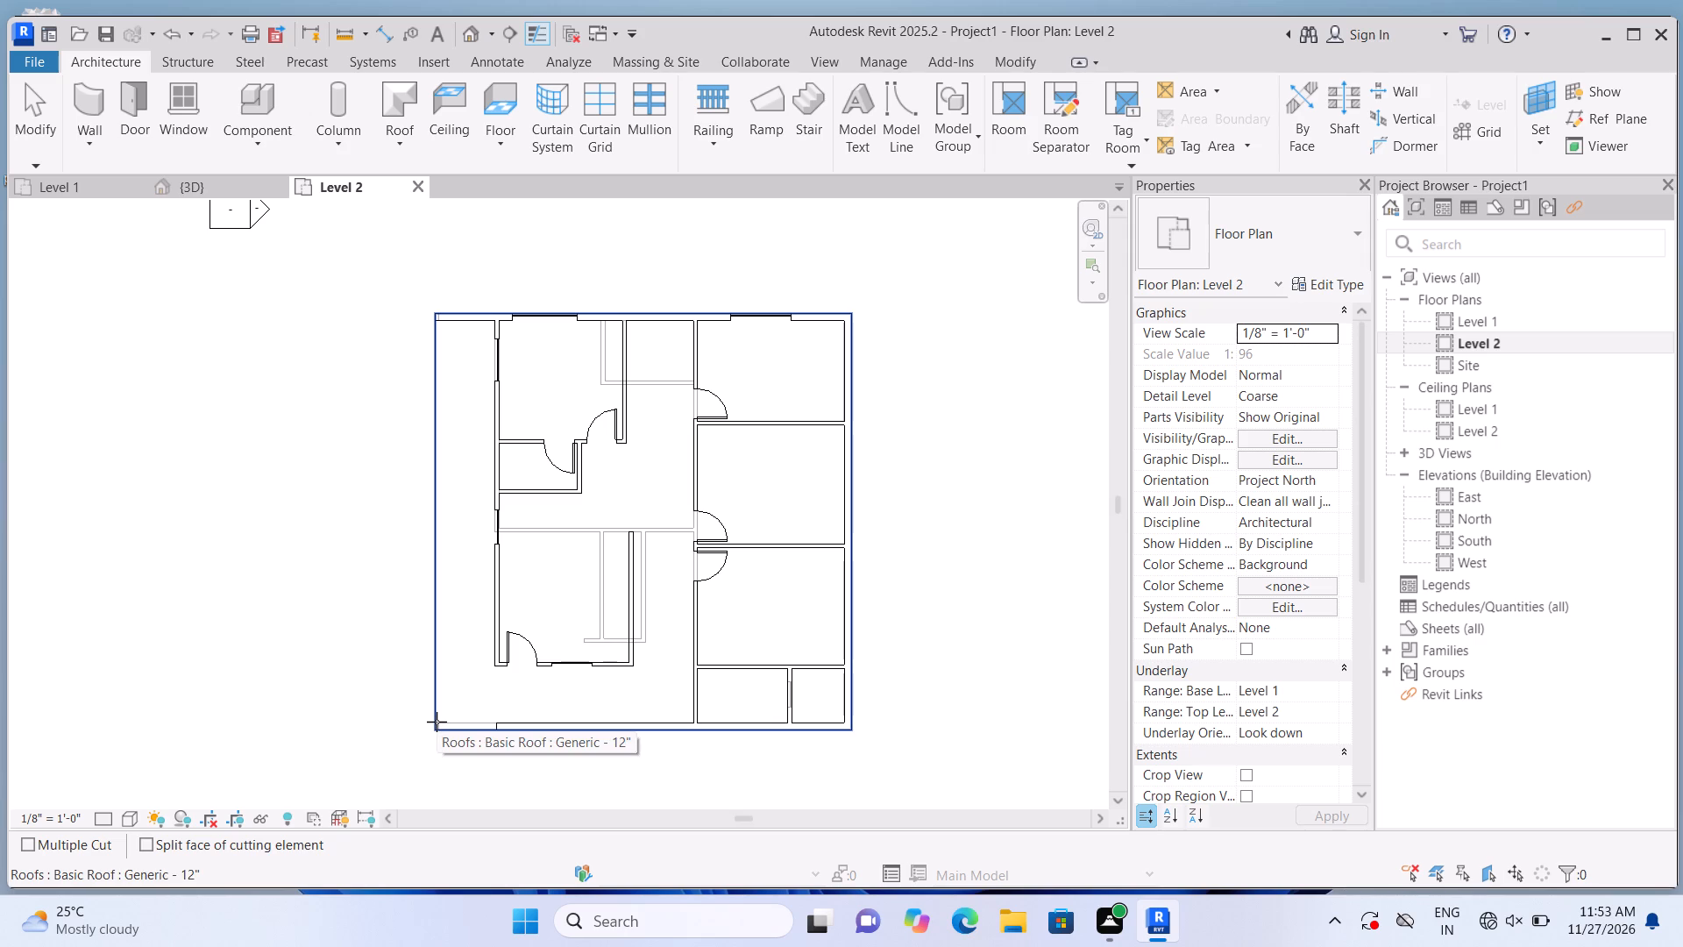
key("Escape")
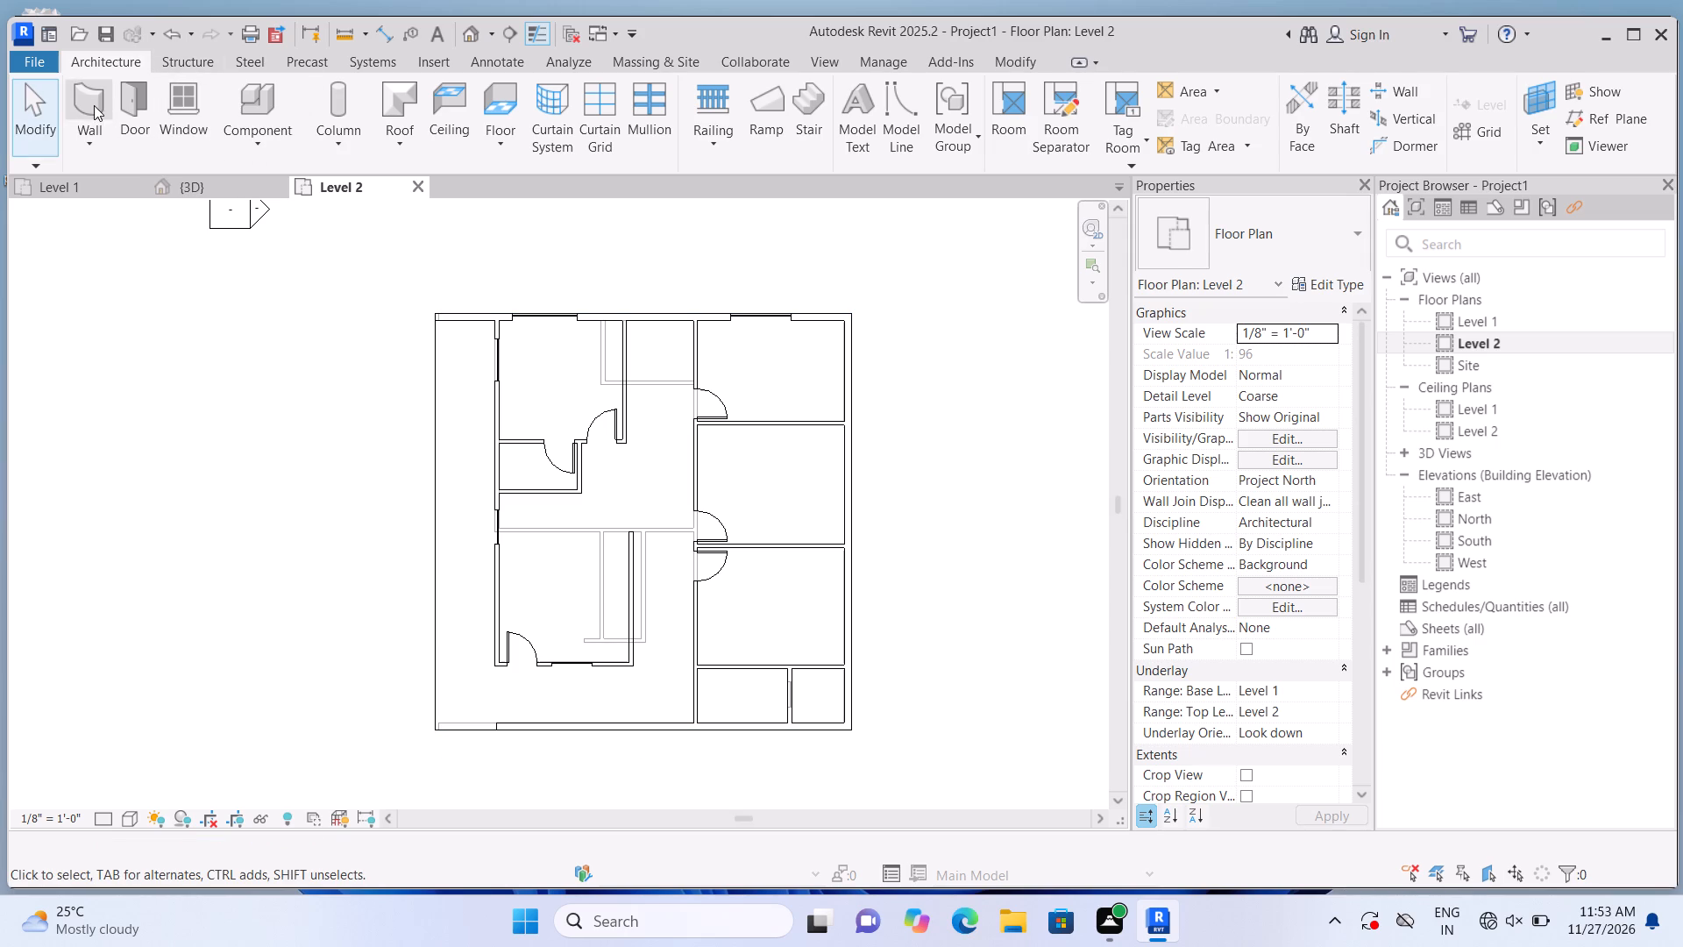
left_click(462, 36)
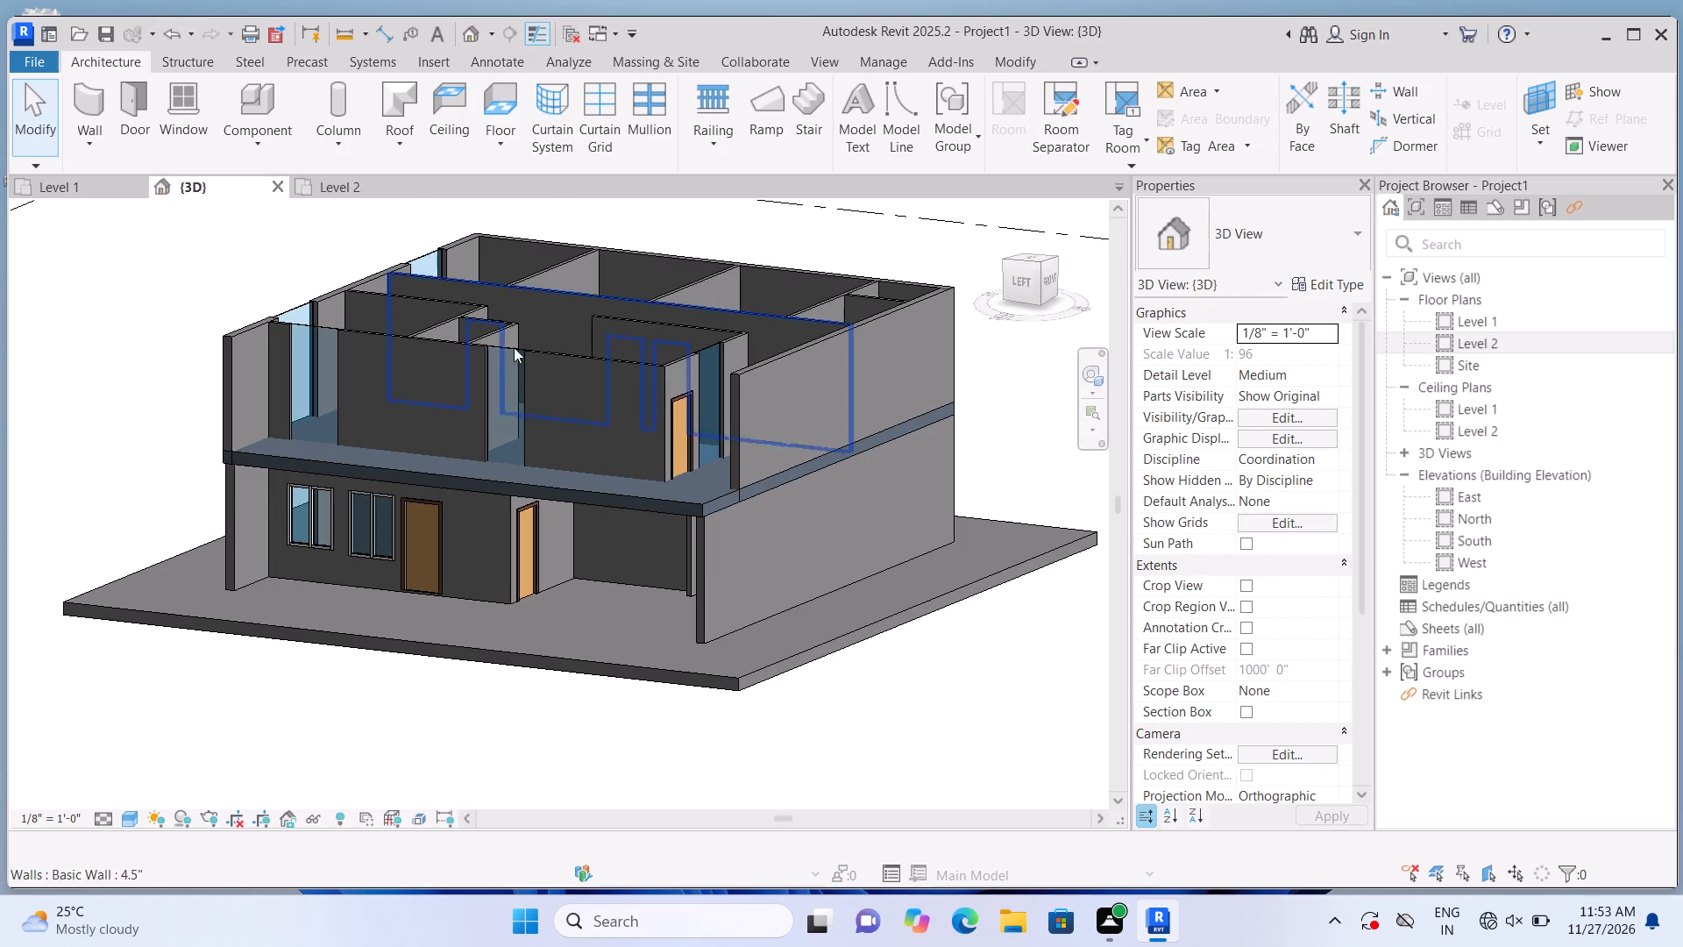
scroll(488, 462, "up", 1)
scroll(517, 466, "down", 1)
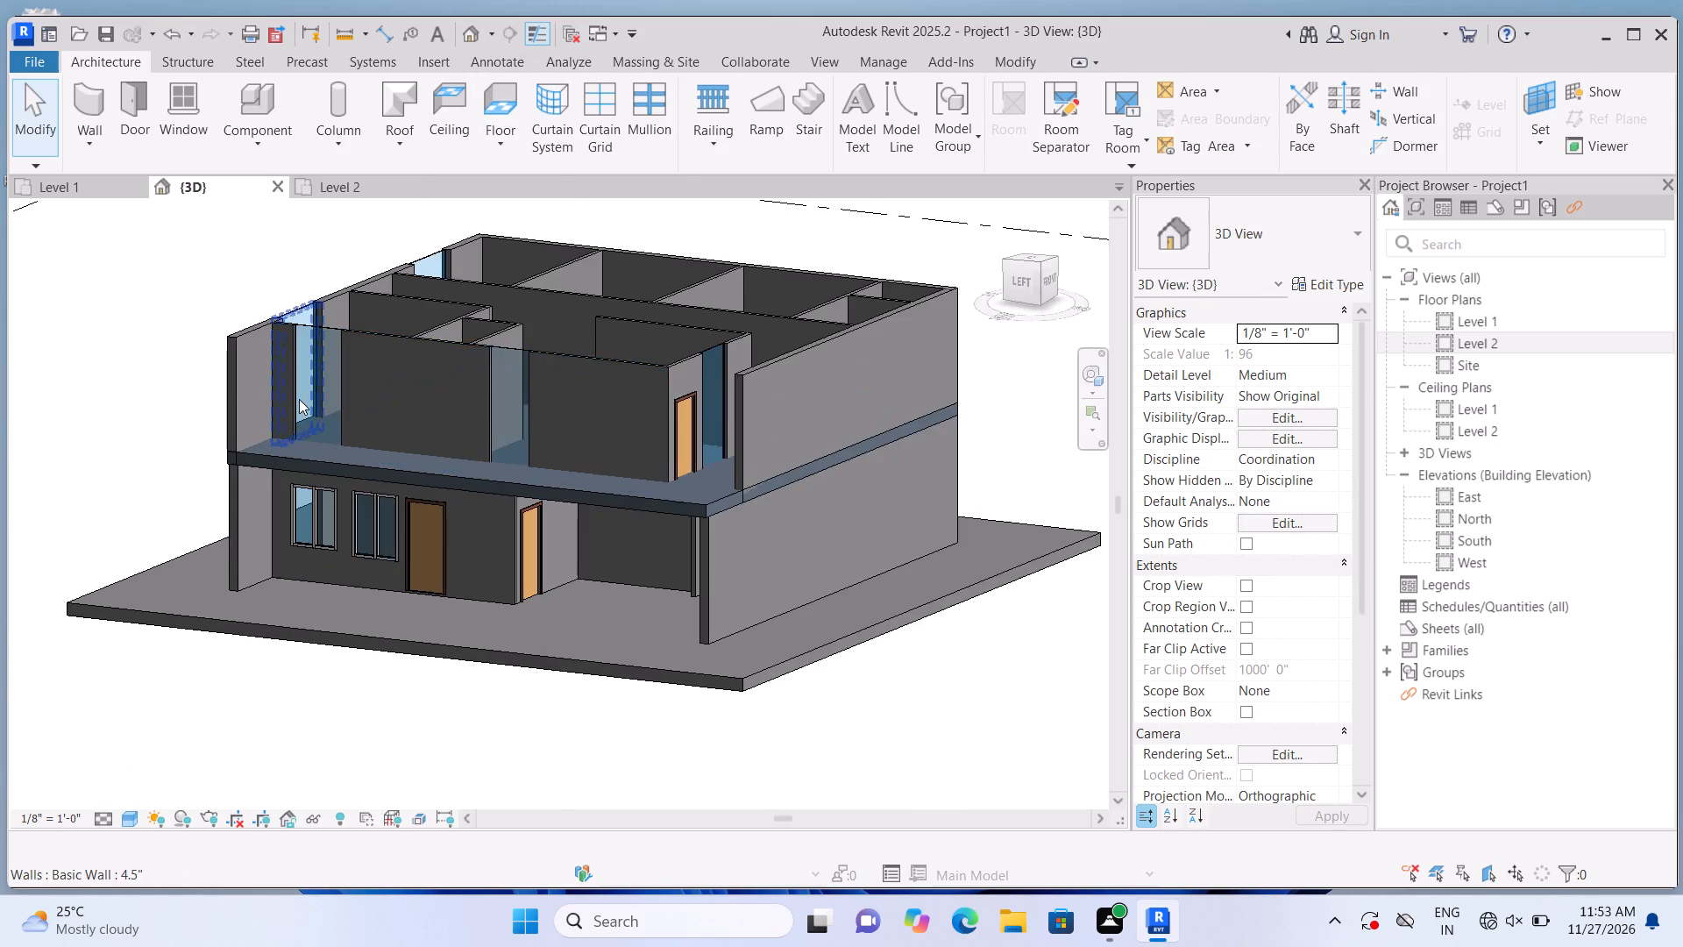
scroll(299, 399, "up", 4)
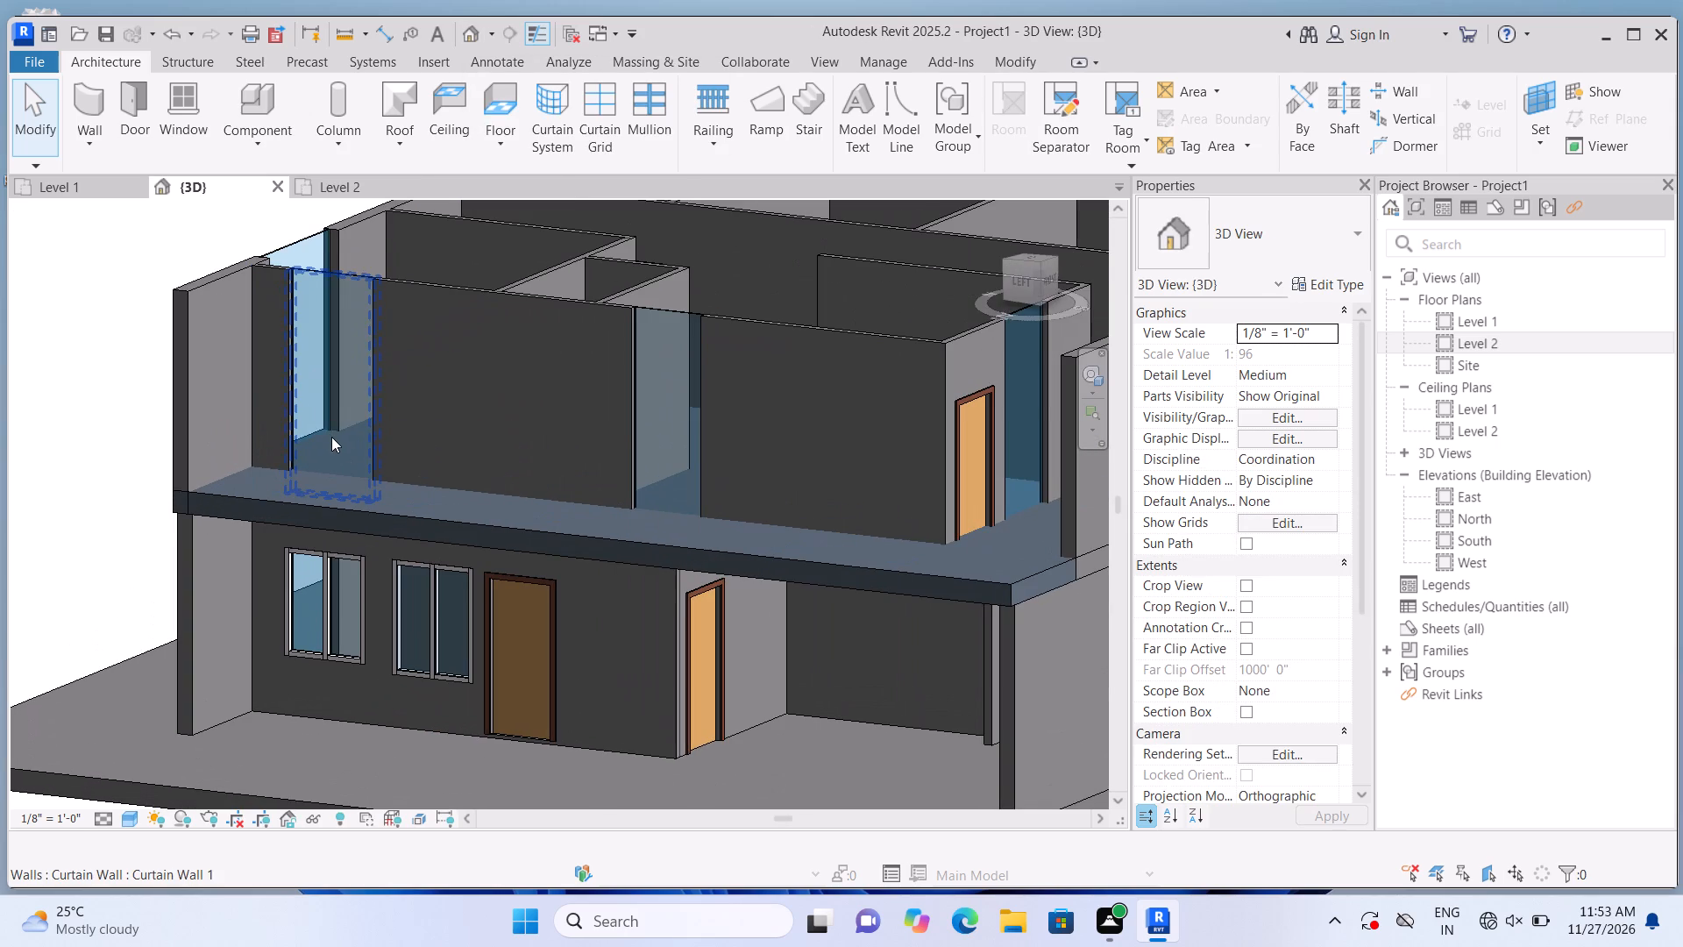
scroll(338, 445, "down", 3)
middle_click_drag(33, 665, 18, 657, "shift")
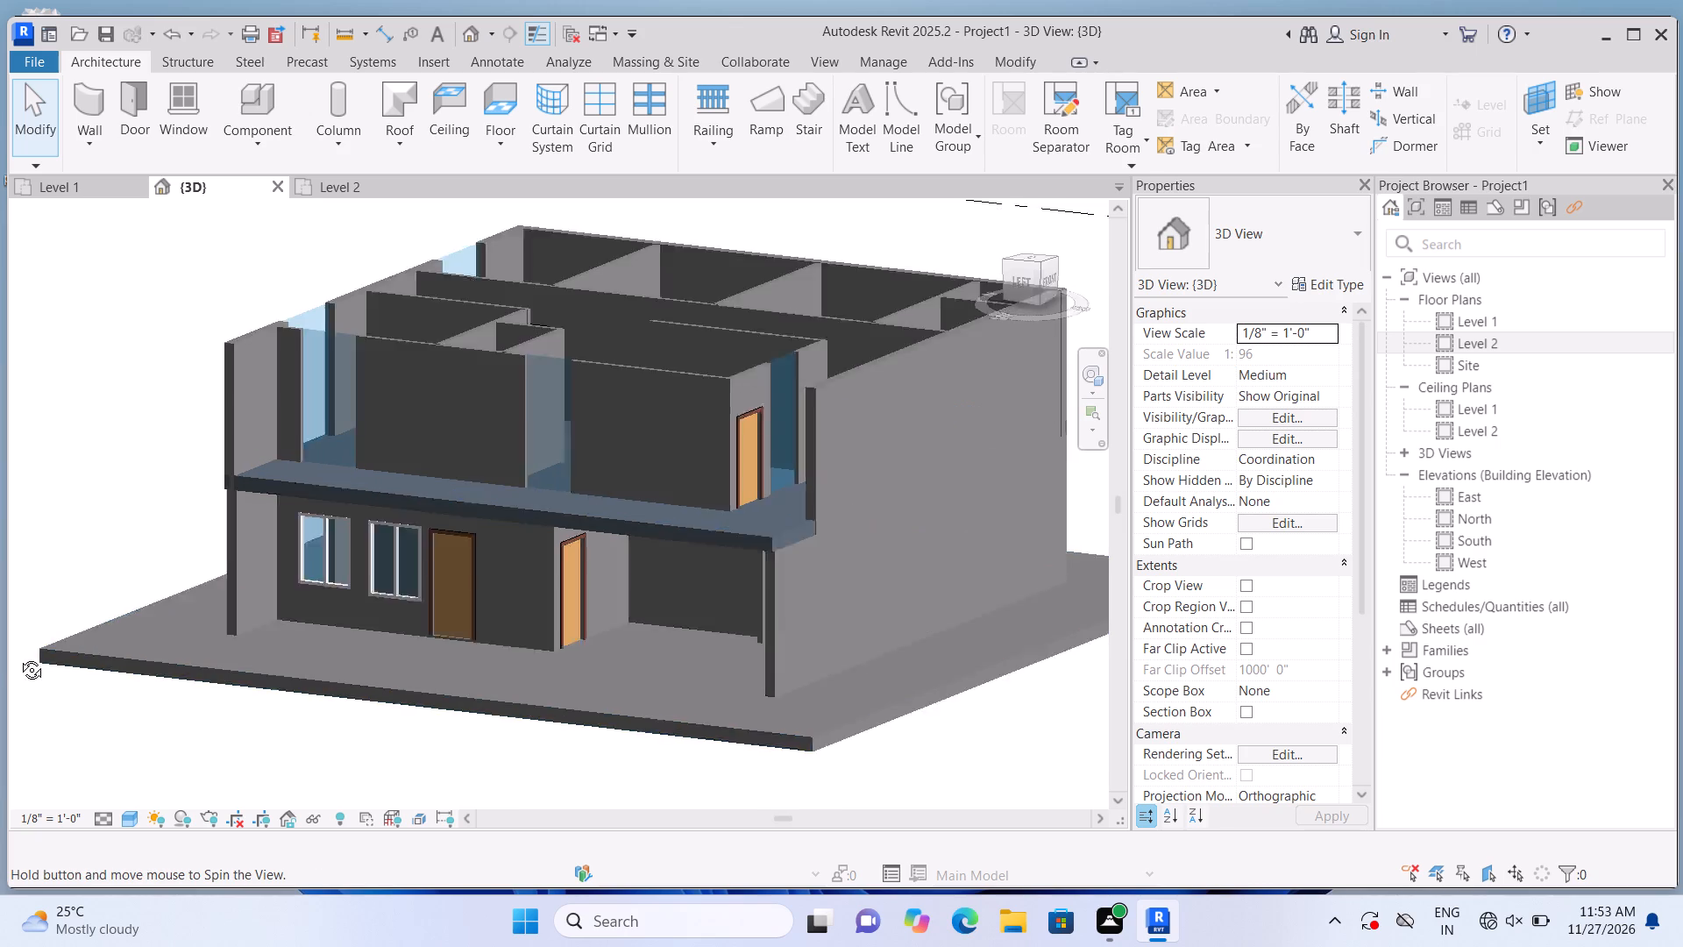
middle_click_drag(18, 657, 58, 628, "shift")
middle_click_drag(387, 661, 344, 649, "shift")
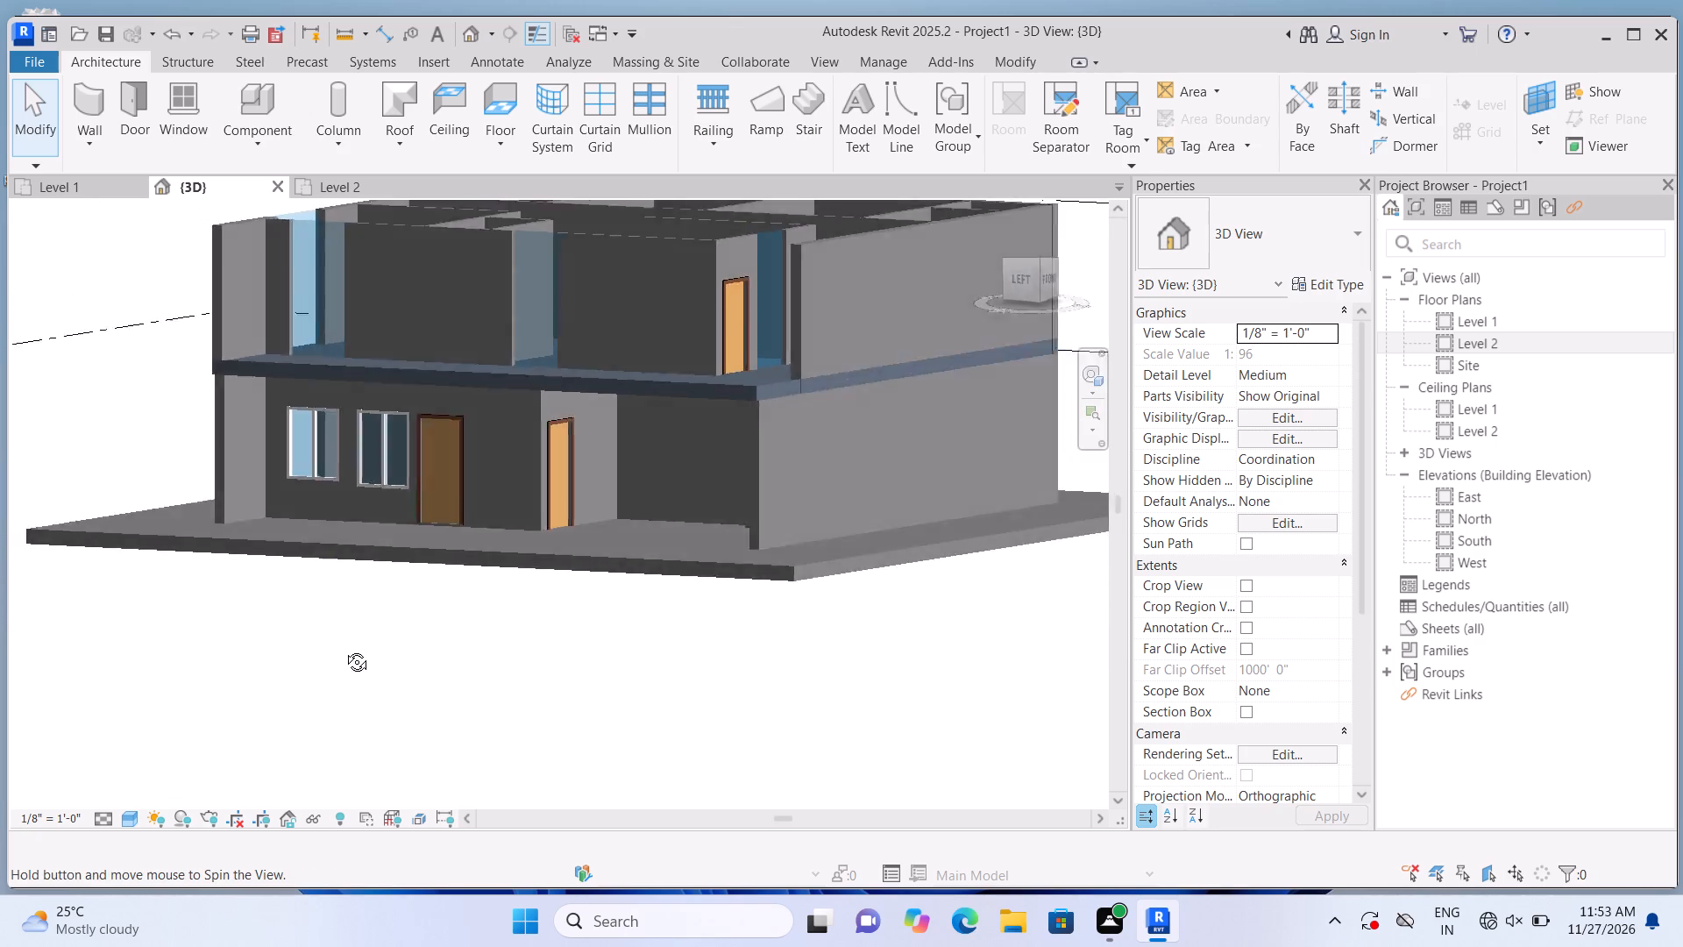
middle_click_drag(344, 649, 299, 642, "shift")
scroll(352, 657, "down", 3)
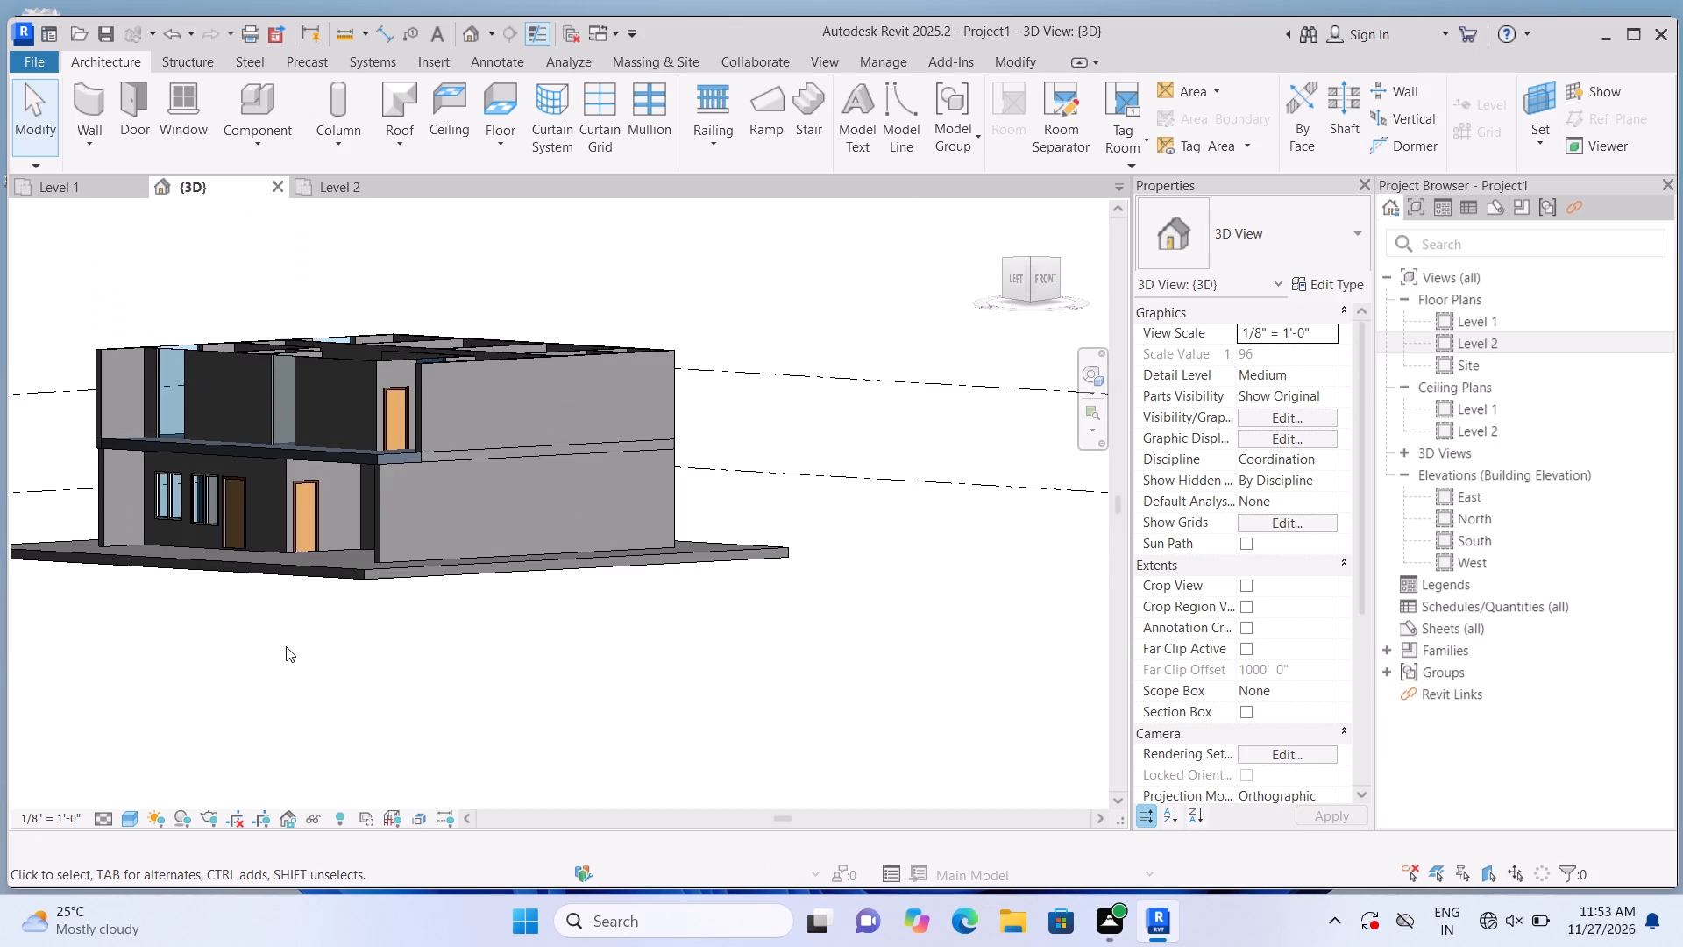
scroll(283, 644, "up", 2)
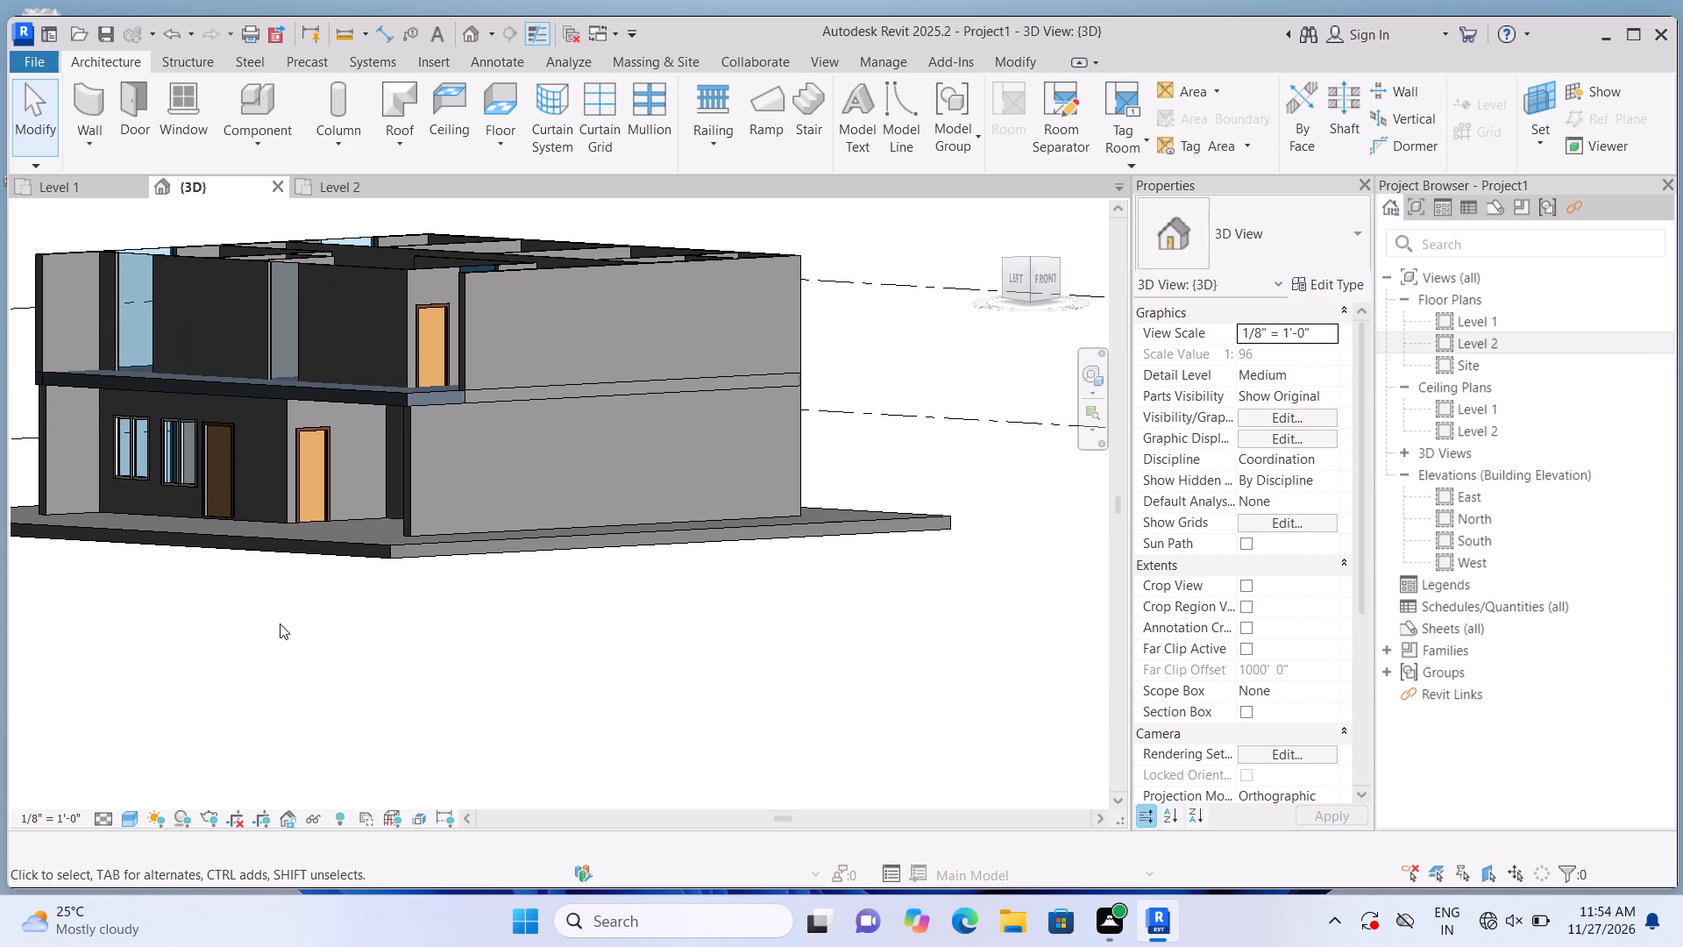
middle_click_drag(280, 623, 263, 651, "shift")
scroll(293, 652, "down", 4)
scroll(189, 588, "up", 2)
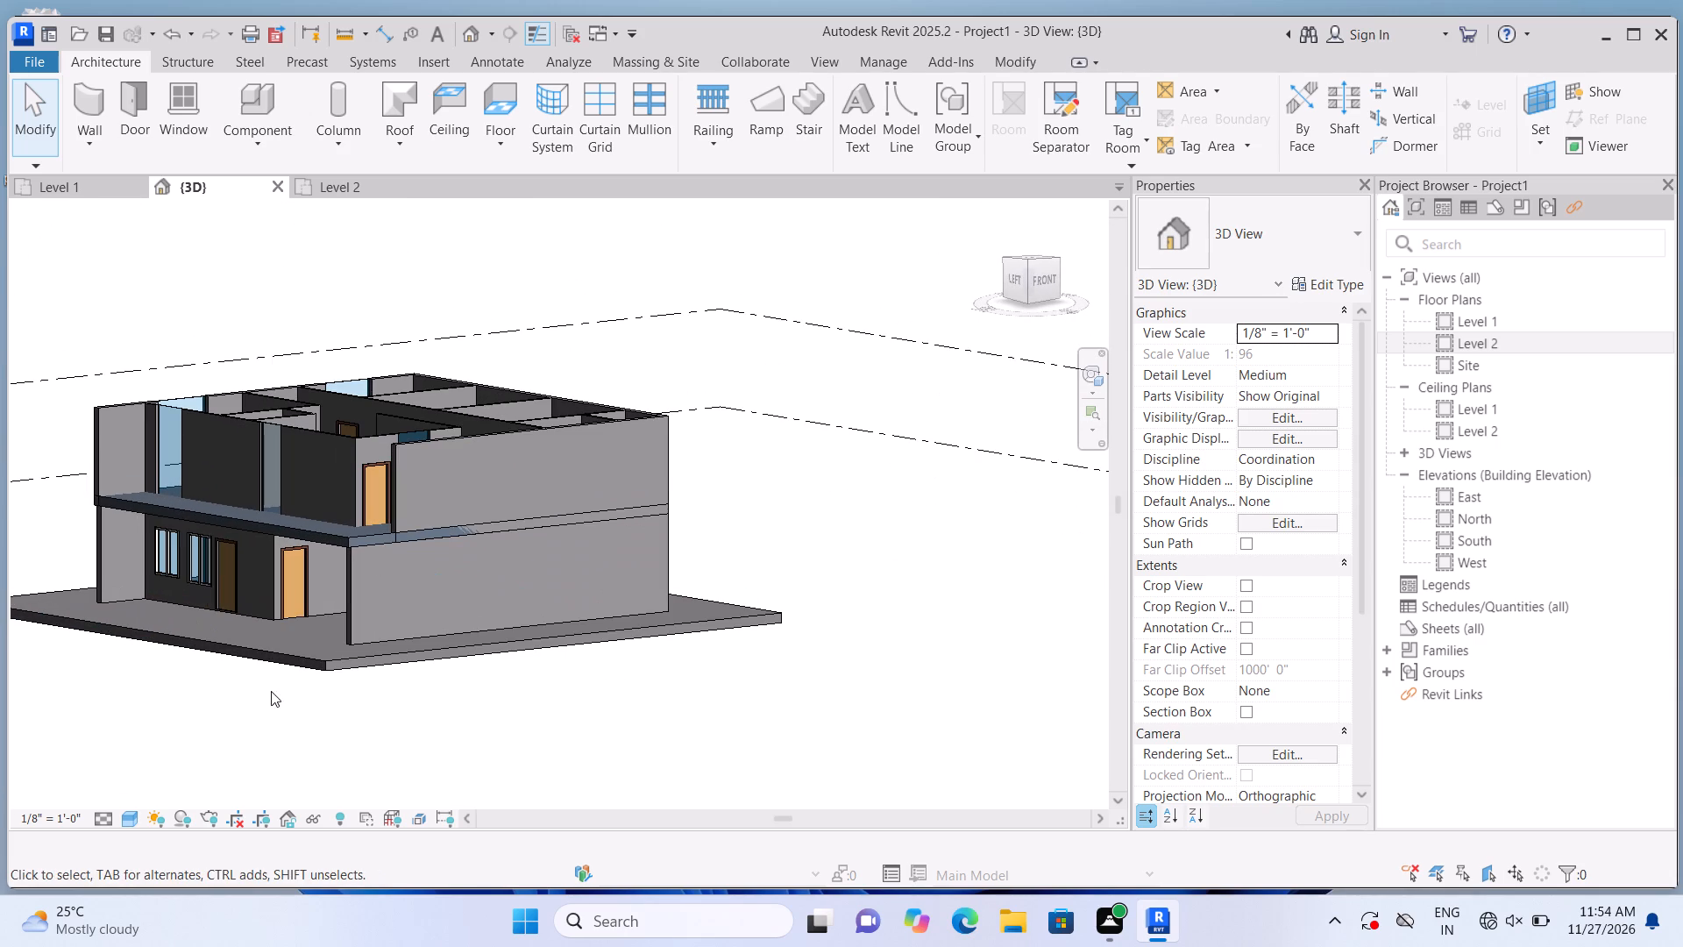
Resize the northwest room's west curtain wall on Level 2 to about 4'-6 1/2" wide, raising its base about 2'-10 5/8" and lowering its top.
left_click(1017, 277)
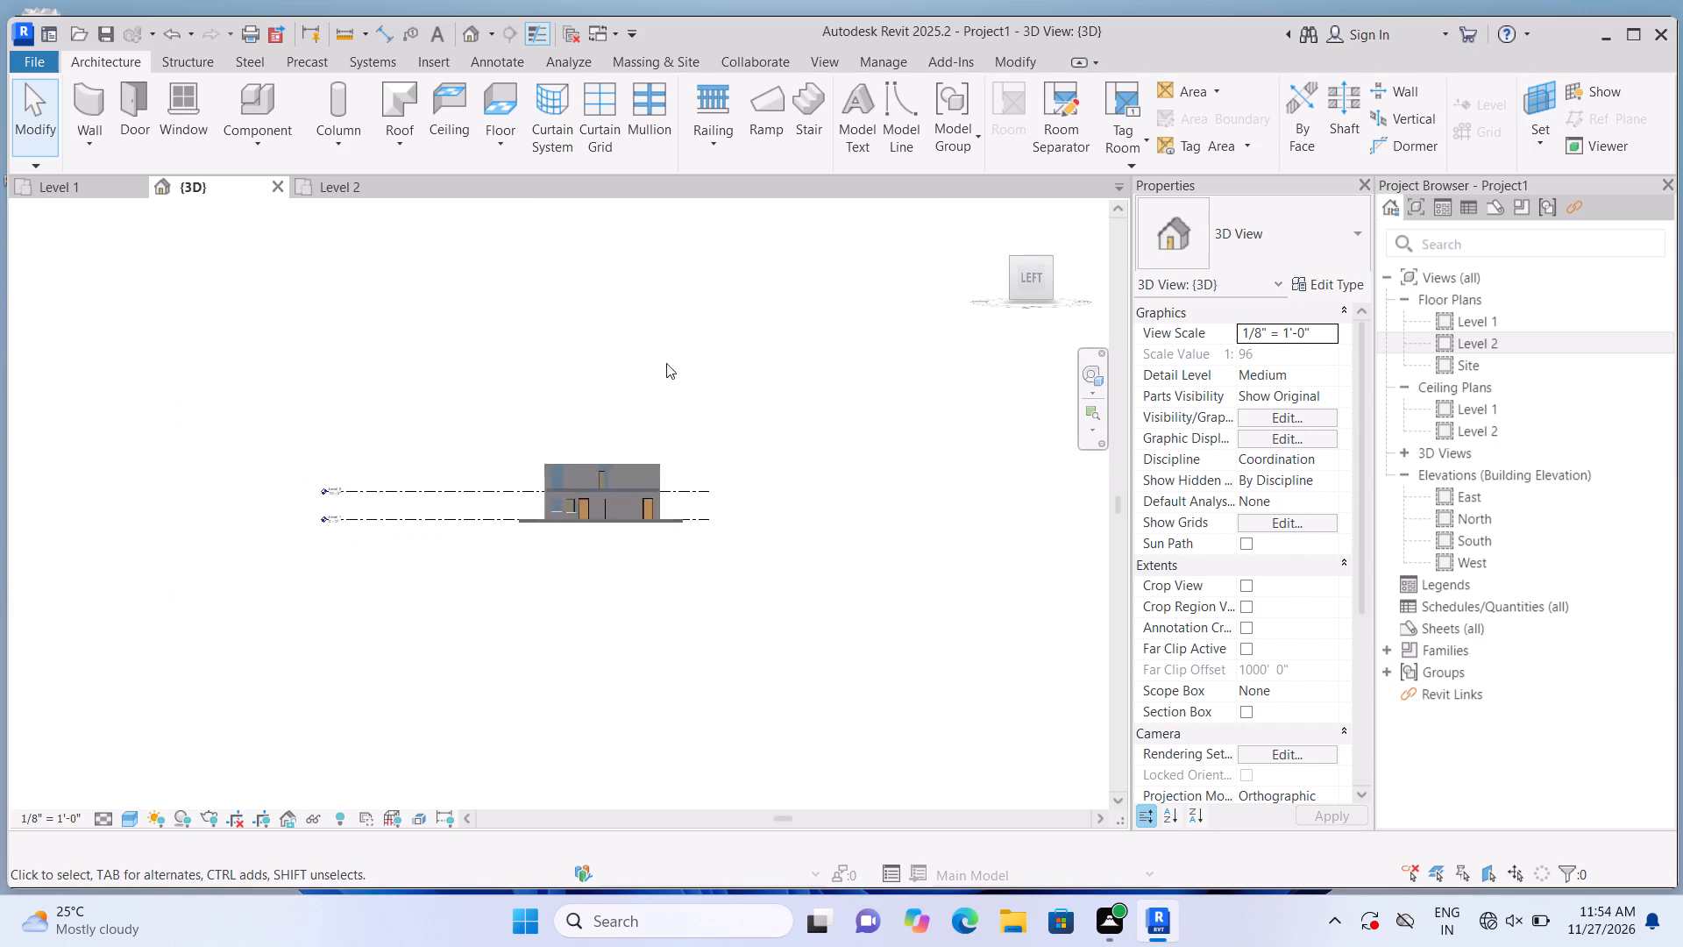
scroll(526, 496, "up", 12)
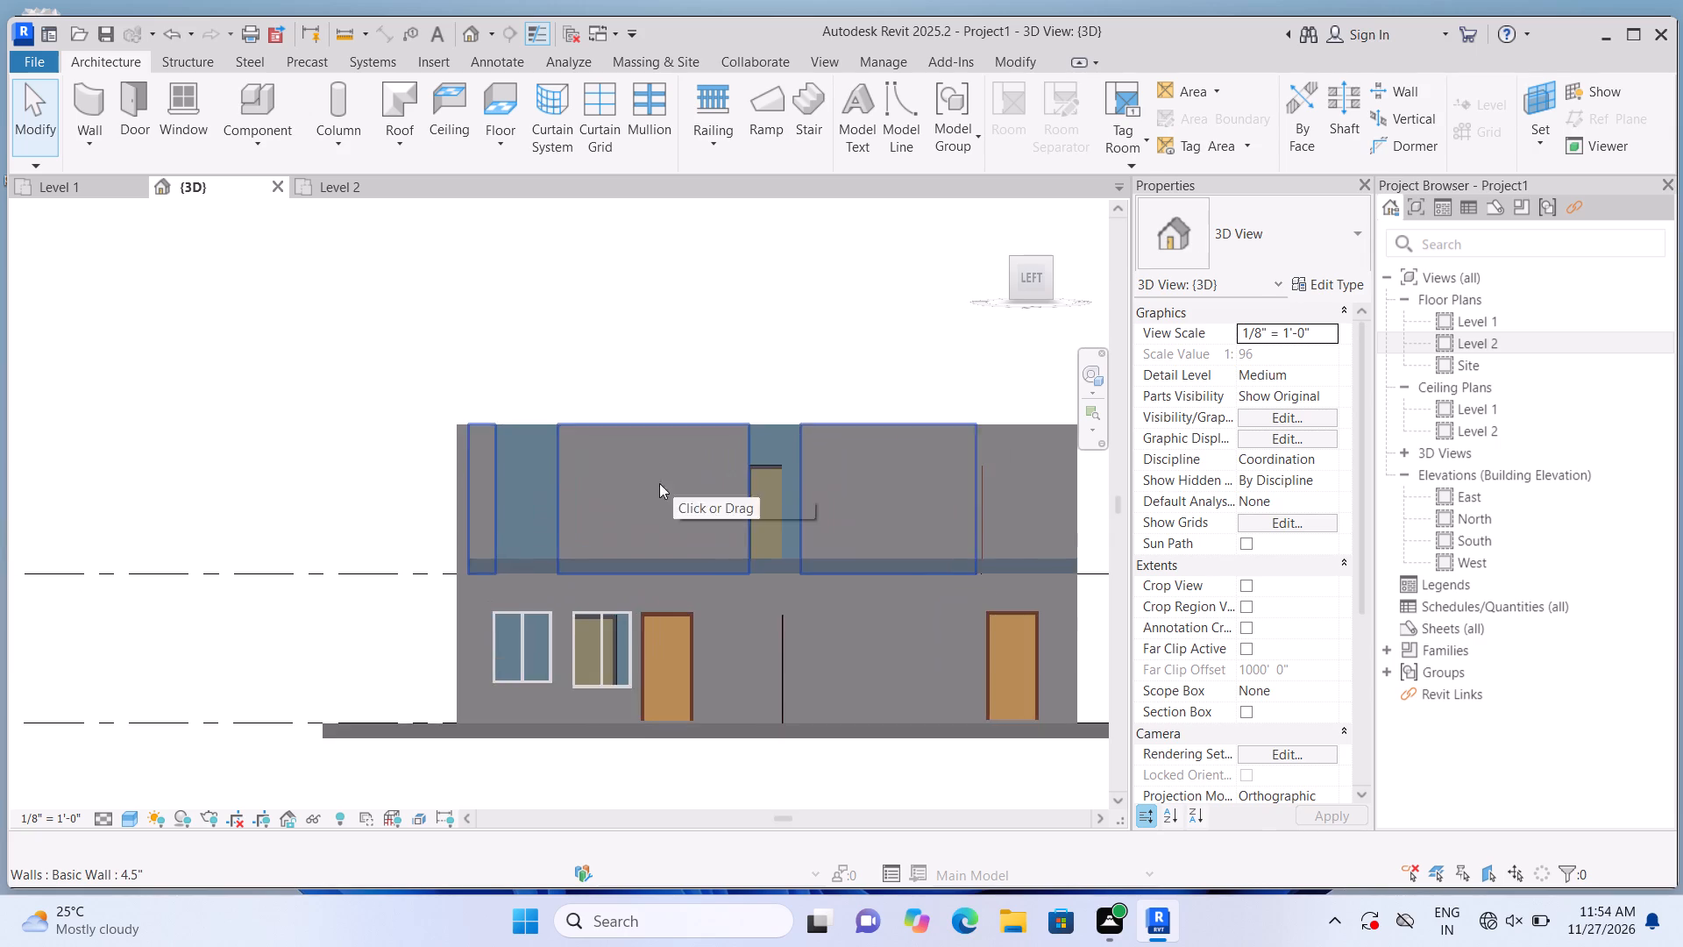
left_click(543, 485)
scroll(552, 496, "up", 4)
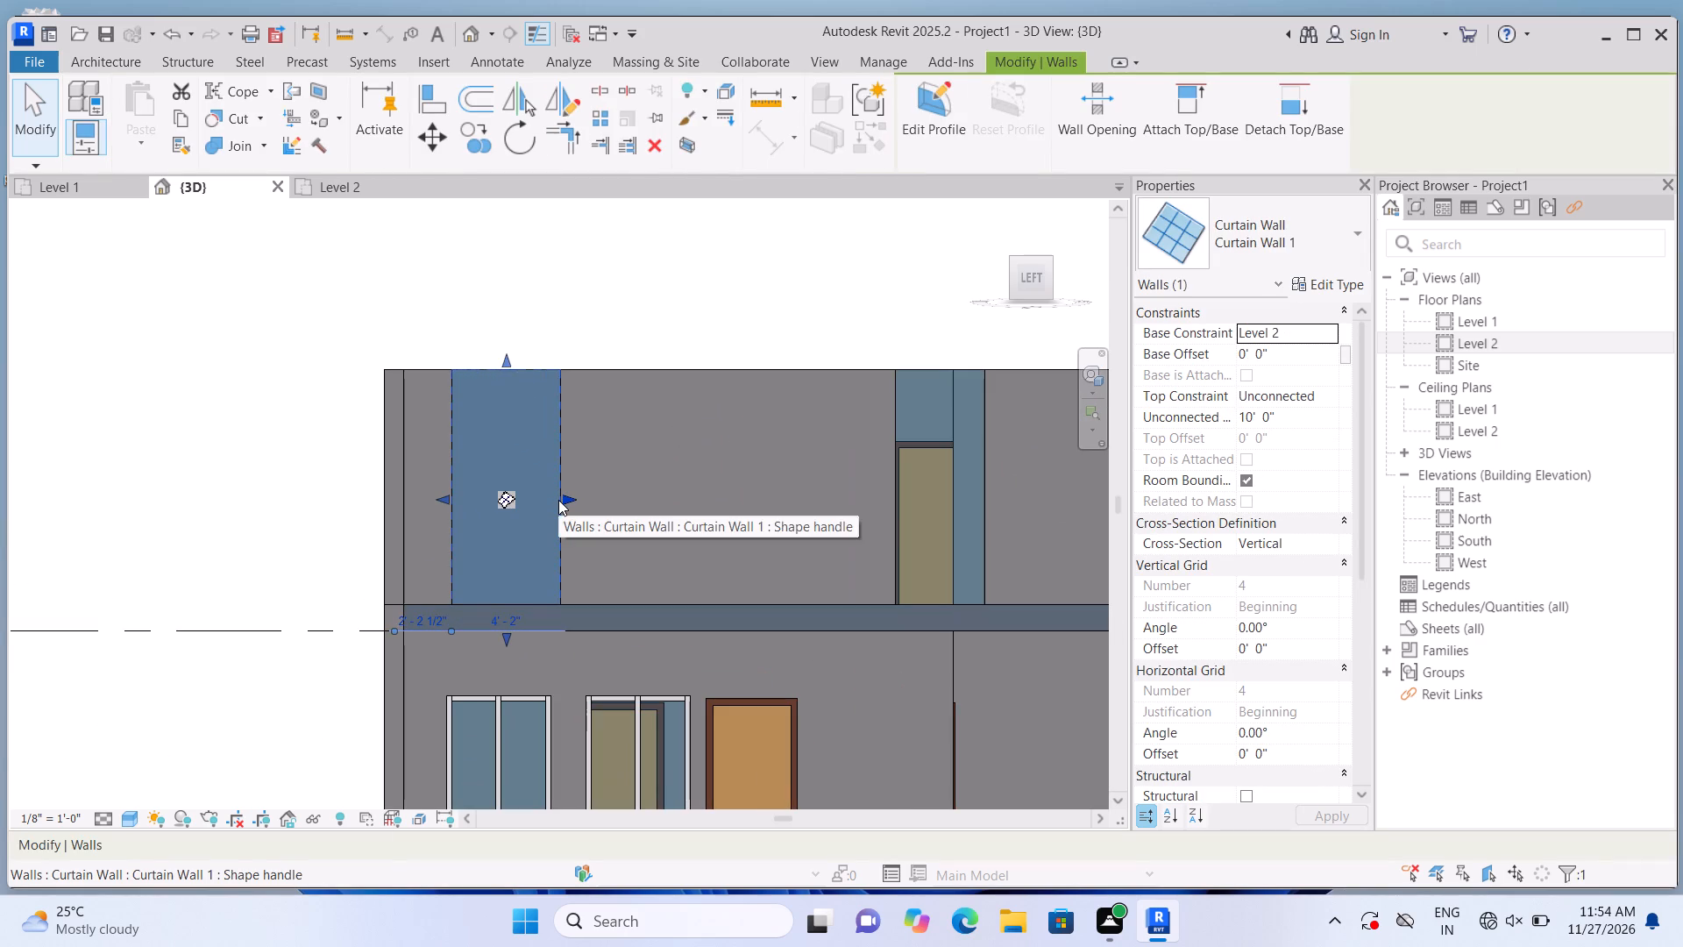
scroll(558, 500, "up", 1)
left_click(571, 496)
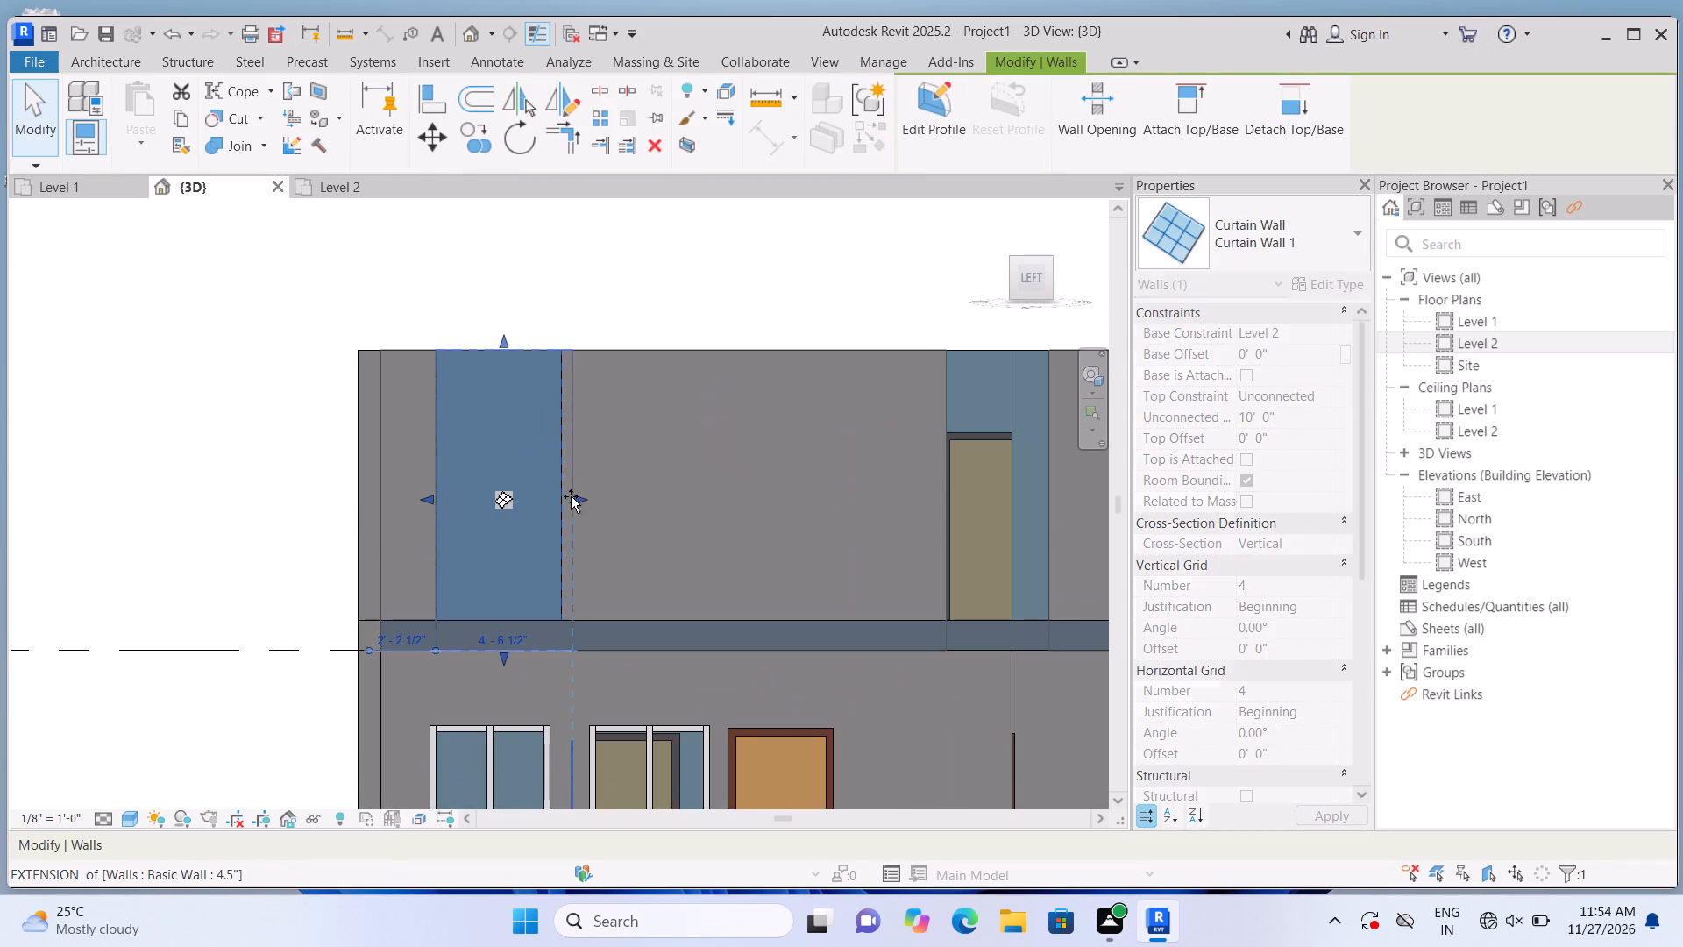
left_click(579, 496)
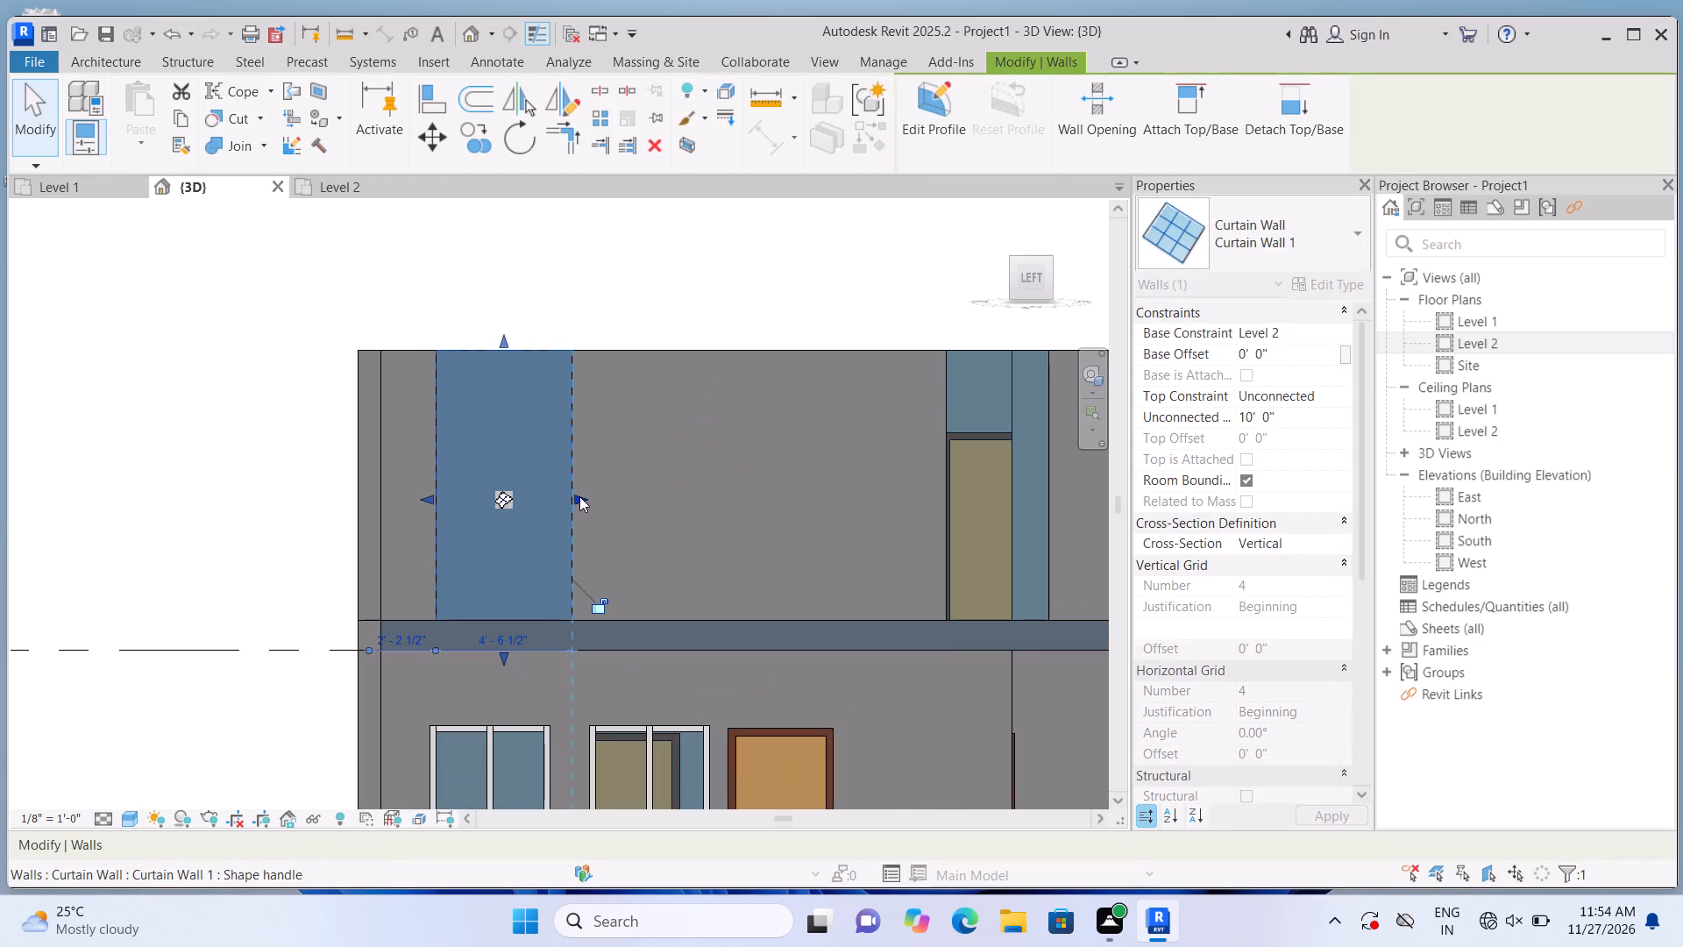
left_click(579, 496)
left_click_drag(507, 652, 518, 564)
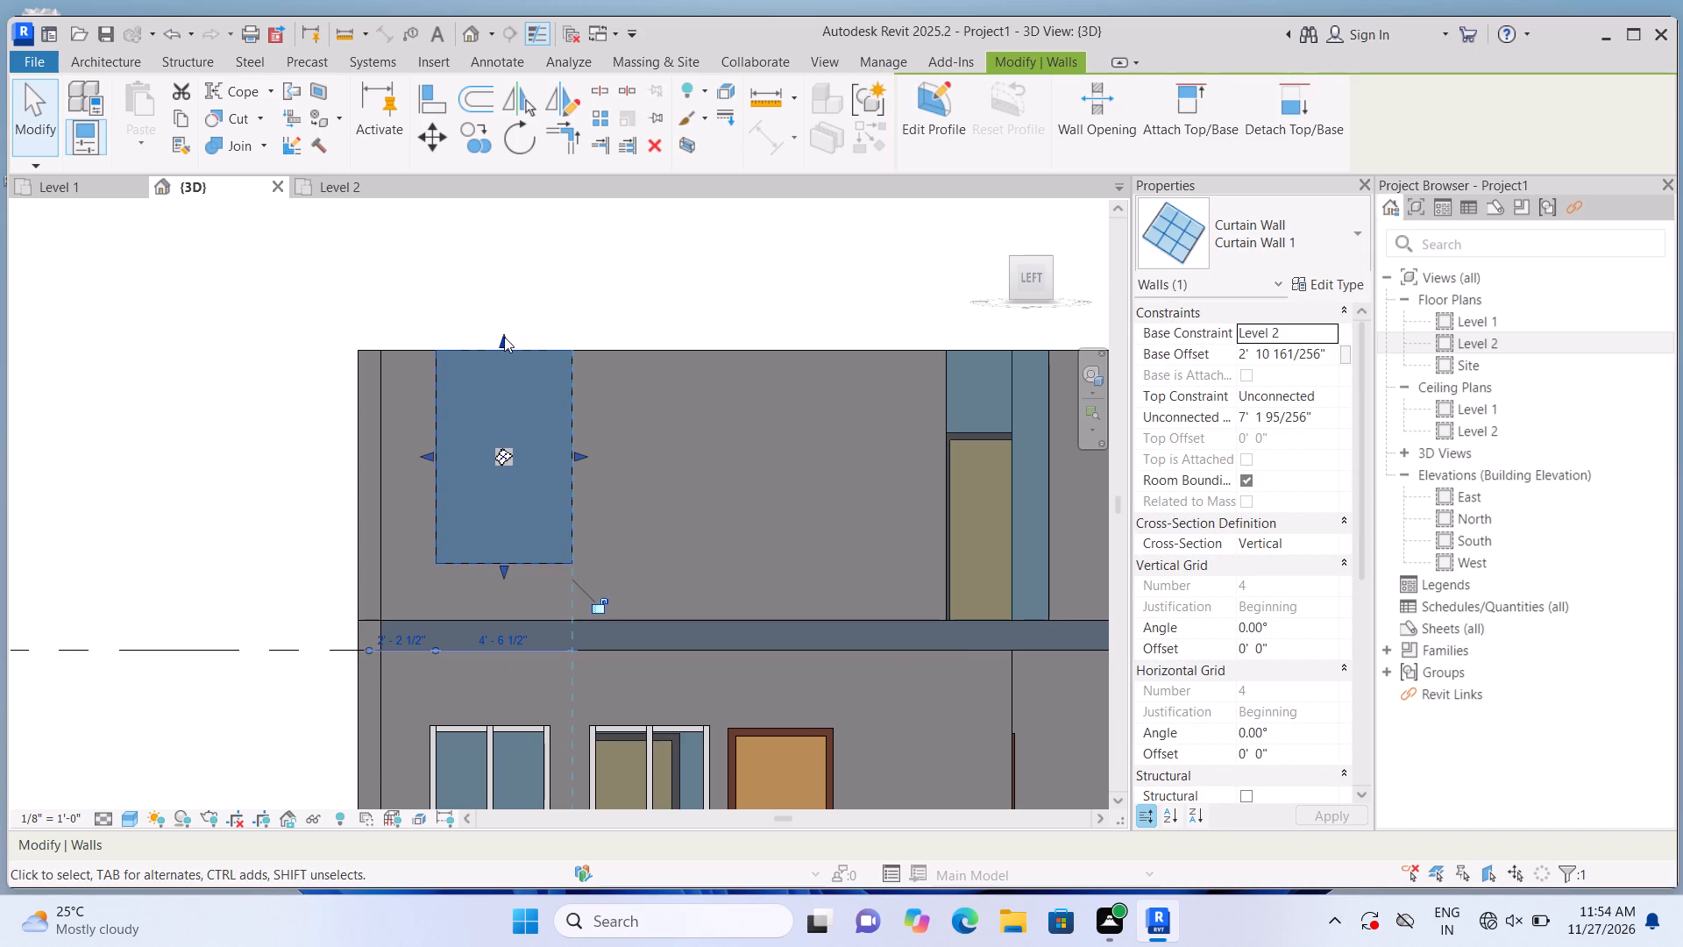
left_click_drag(504, 336, 513, 405)
left_click(505, 299)
Resize the middle west curtain wall on Level 2 to about 5'-0 1/2" wide, raising its base about 2'-8 1/2" and lowering its top.
scroll(493, 309, "down", 3)
scroll(622, 309, "down", 1)
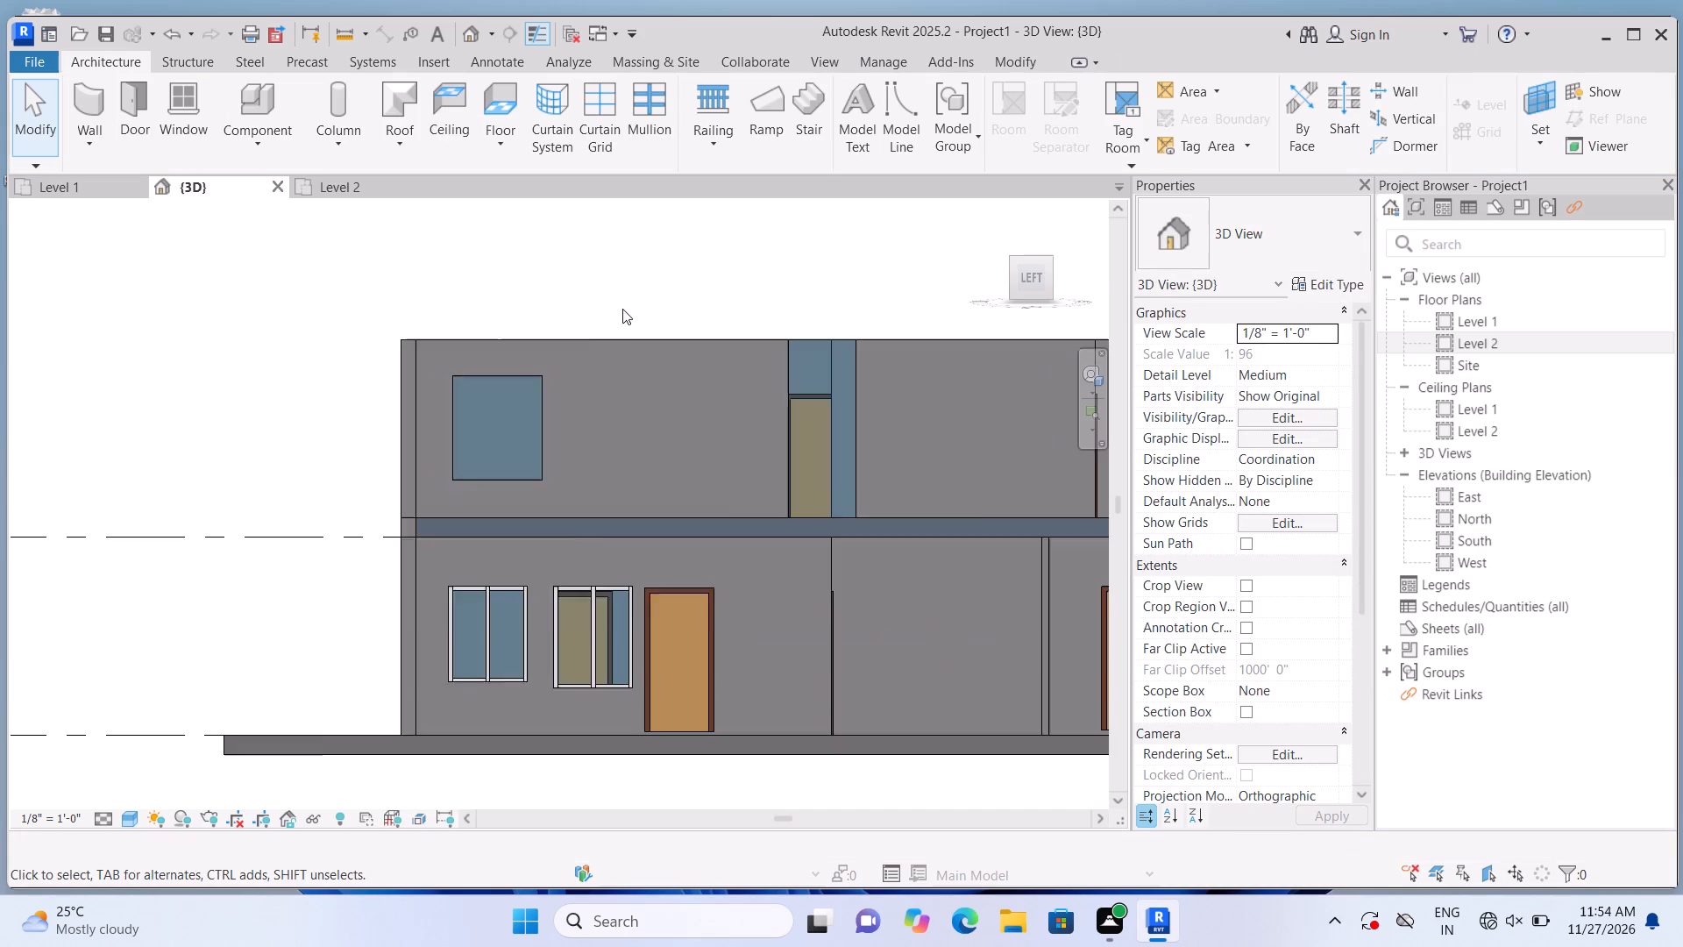
scroll(622, 309, "down", 1)
scroll(992, 252, "up", 2)
scroll(895, 307, "down", 2)
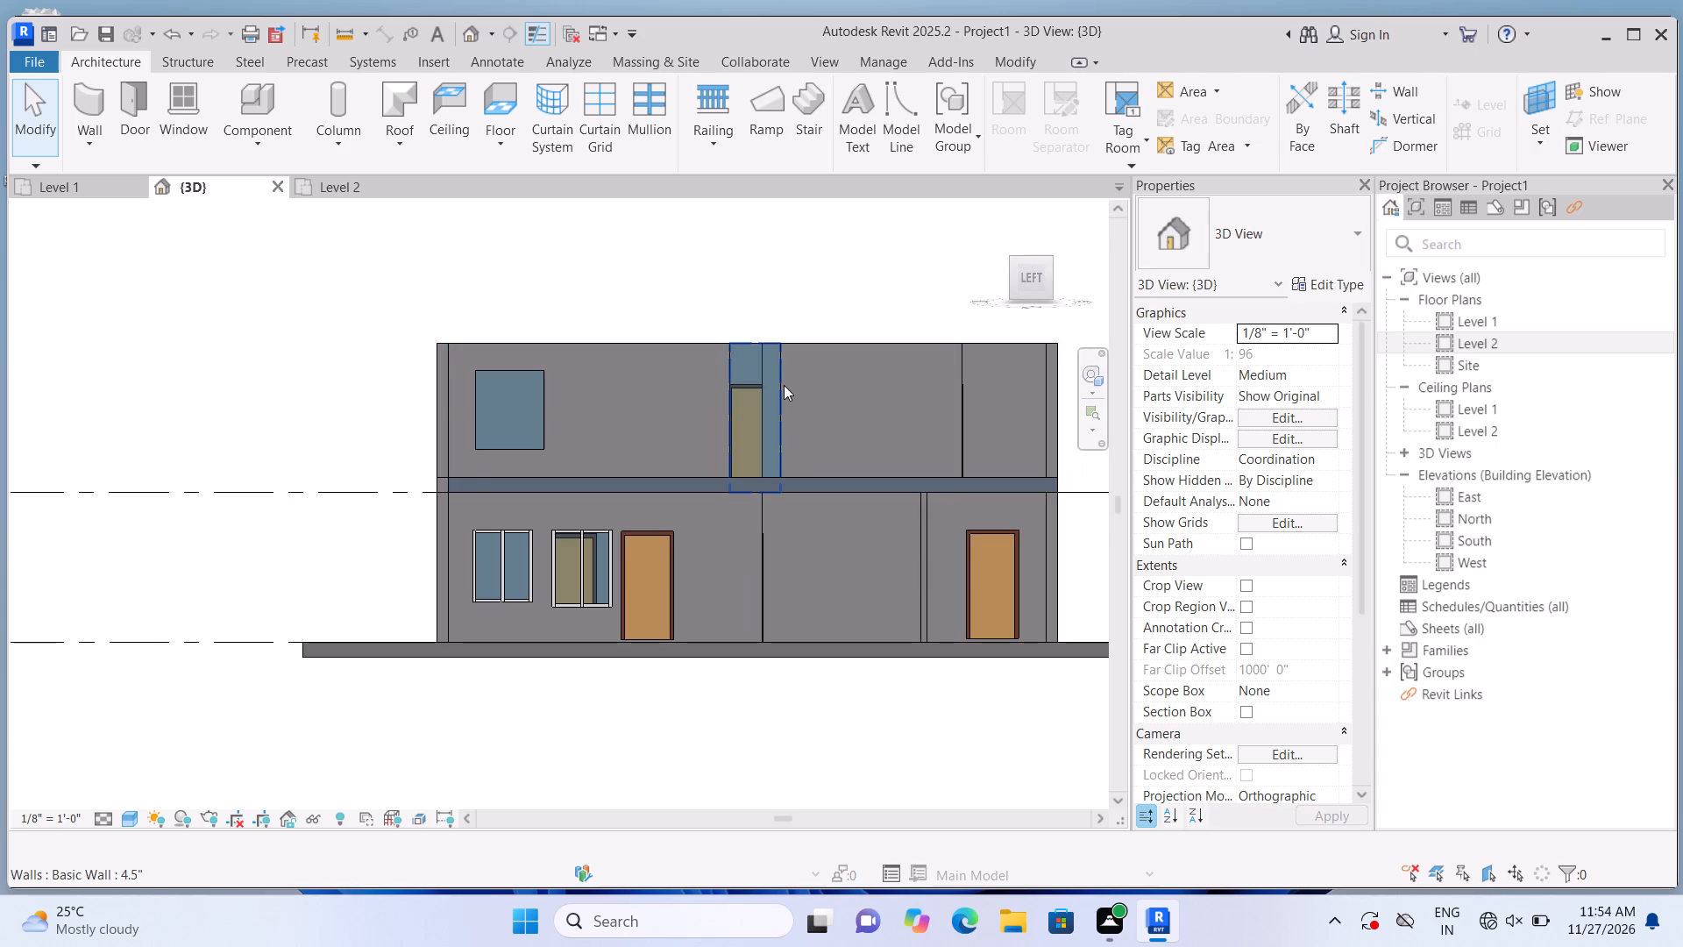
left_click(784, 385)
scroll(787, 413, "up", 3)
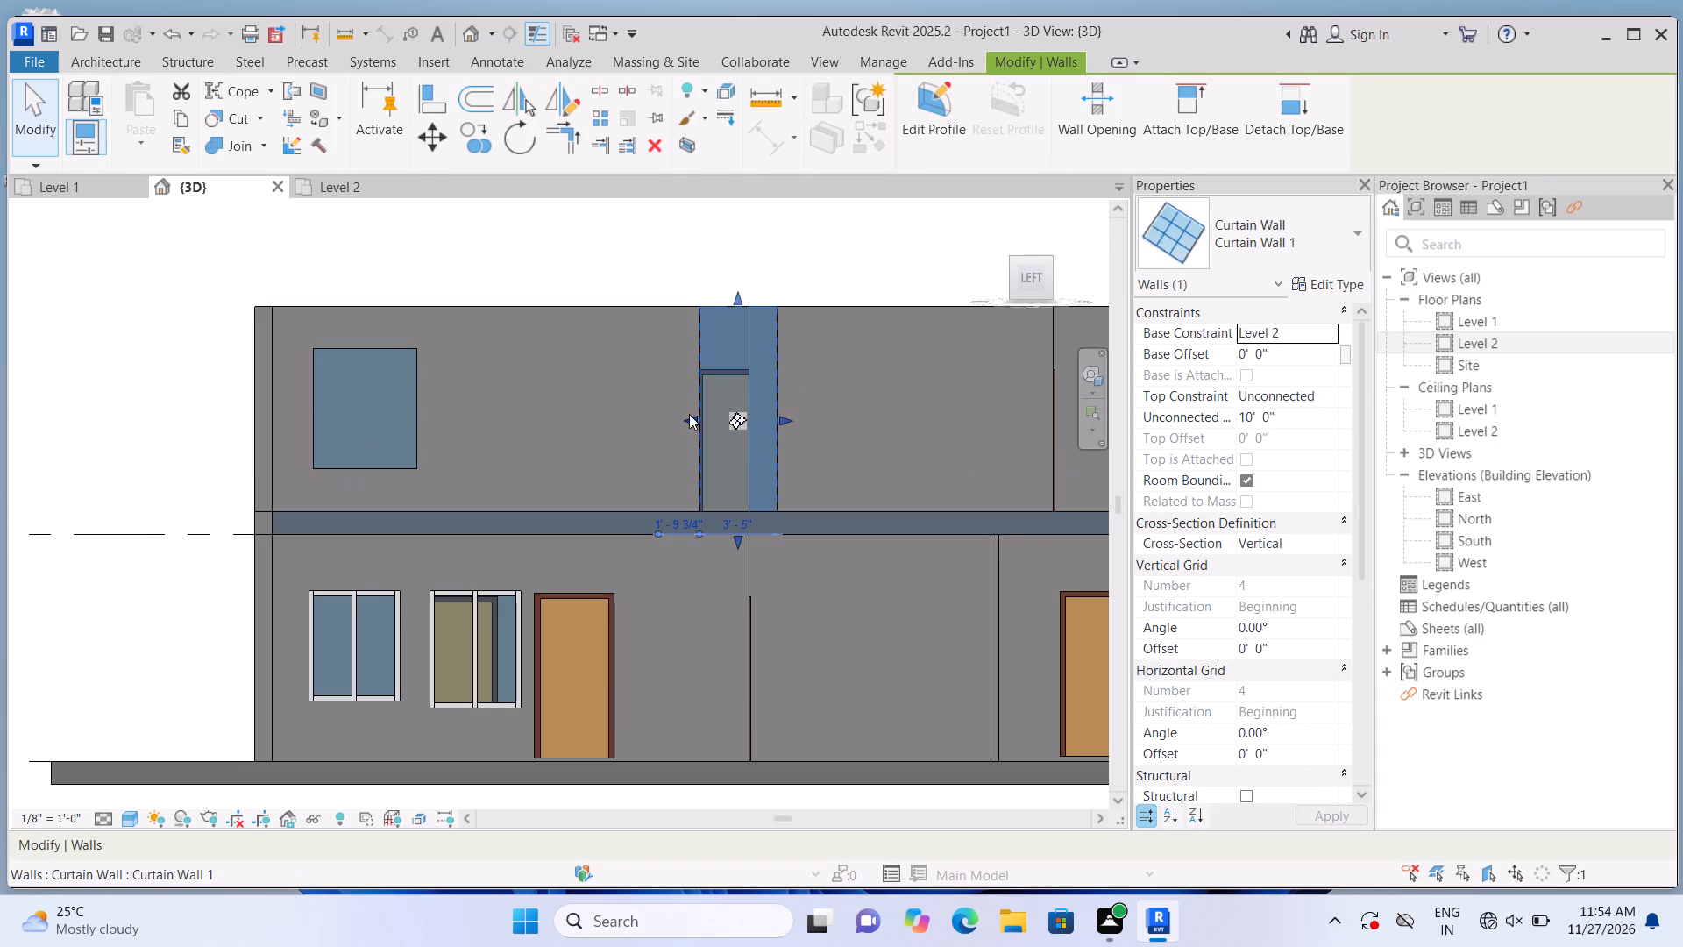
left_click_drag(689, 414, 658, 414)
left_click_drag(722, 536, 721, 464)
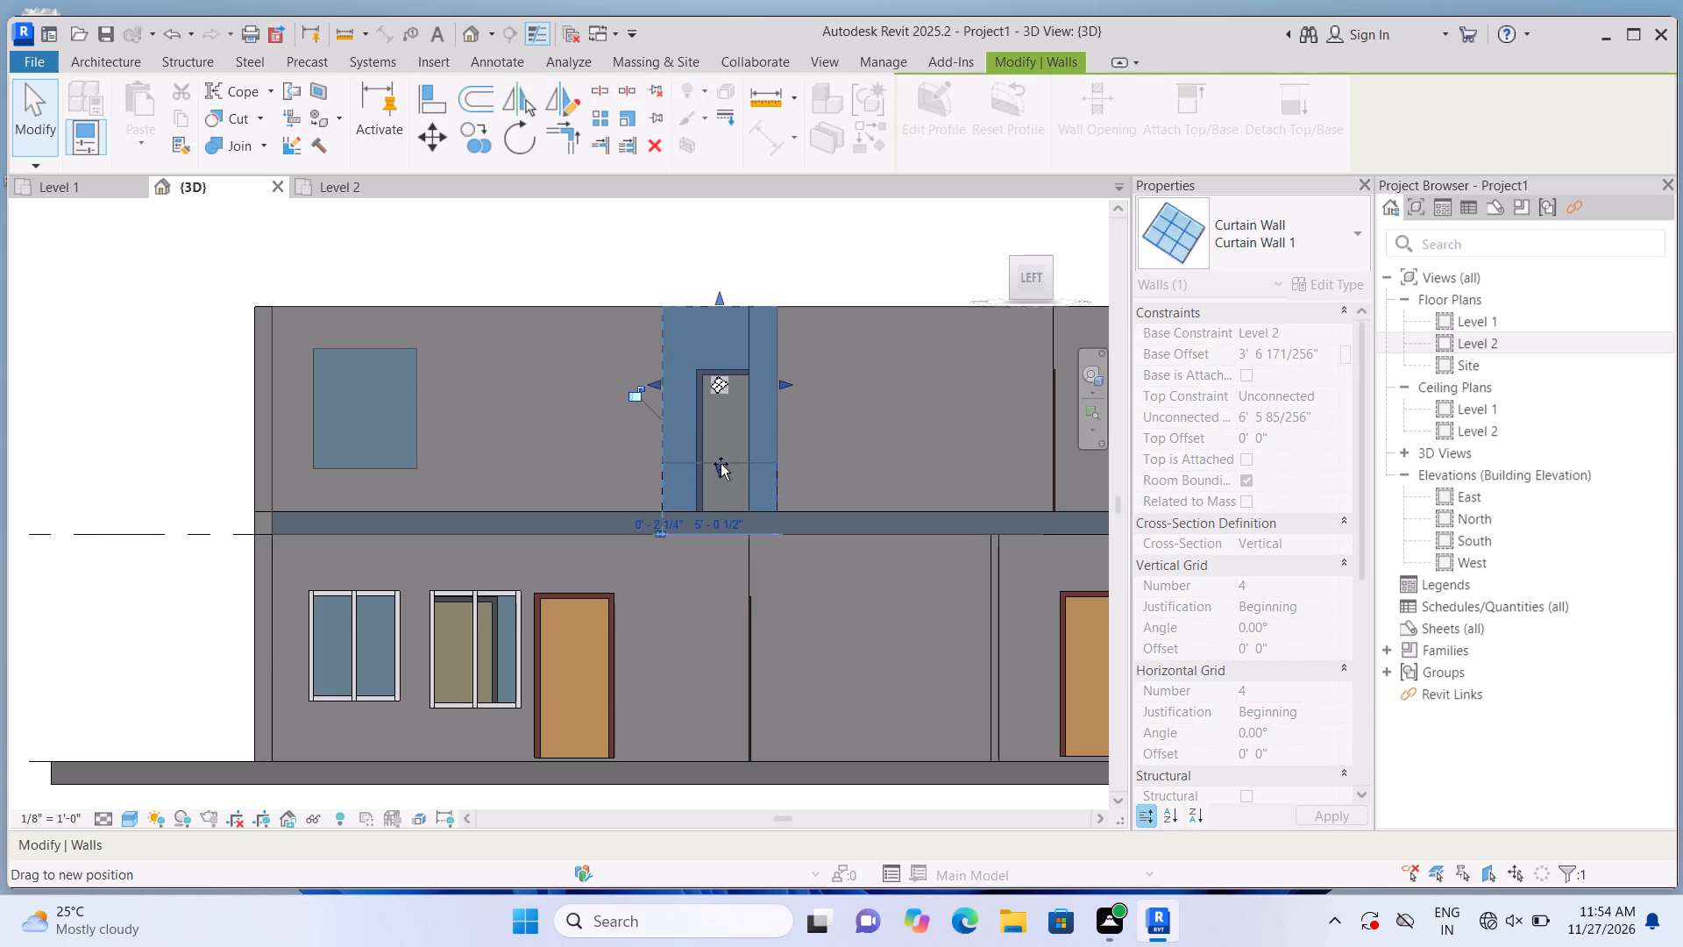
left_click_drag(721, 464, 721, 473)
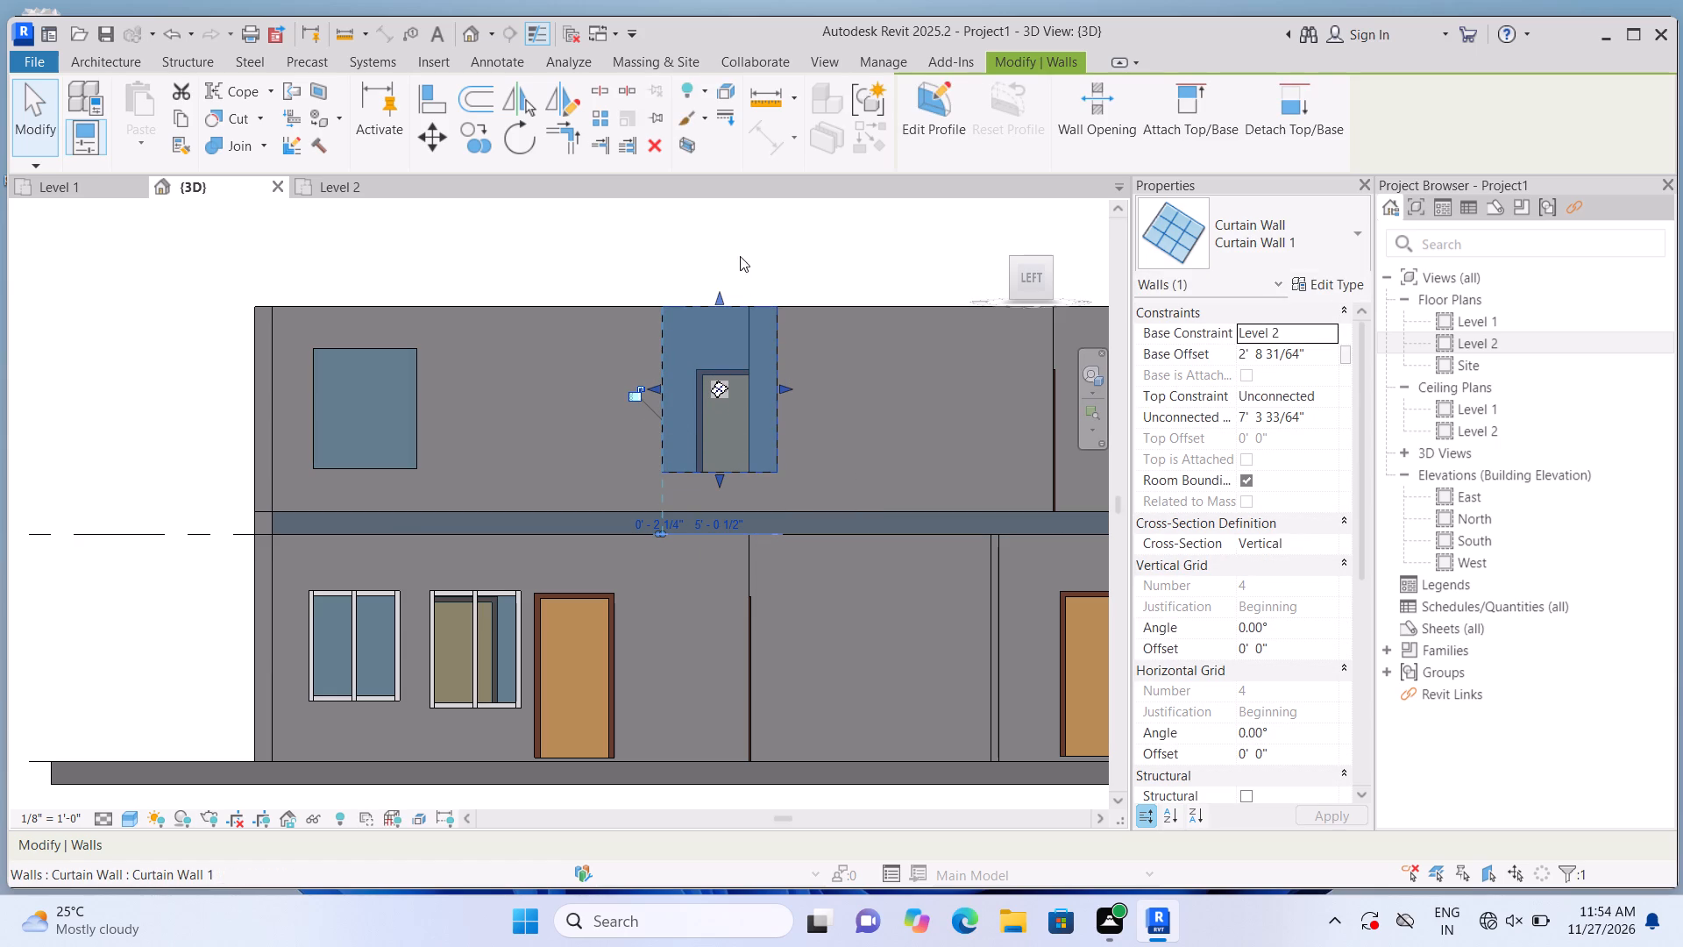
left_click_drag(719, 297, 714, 360)
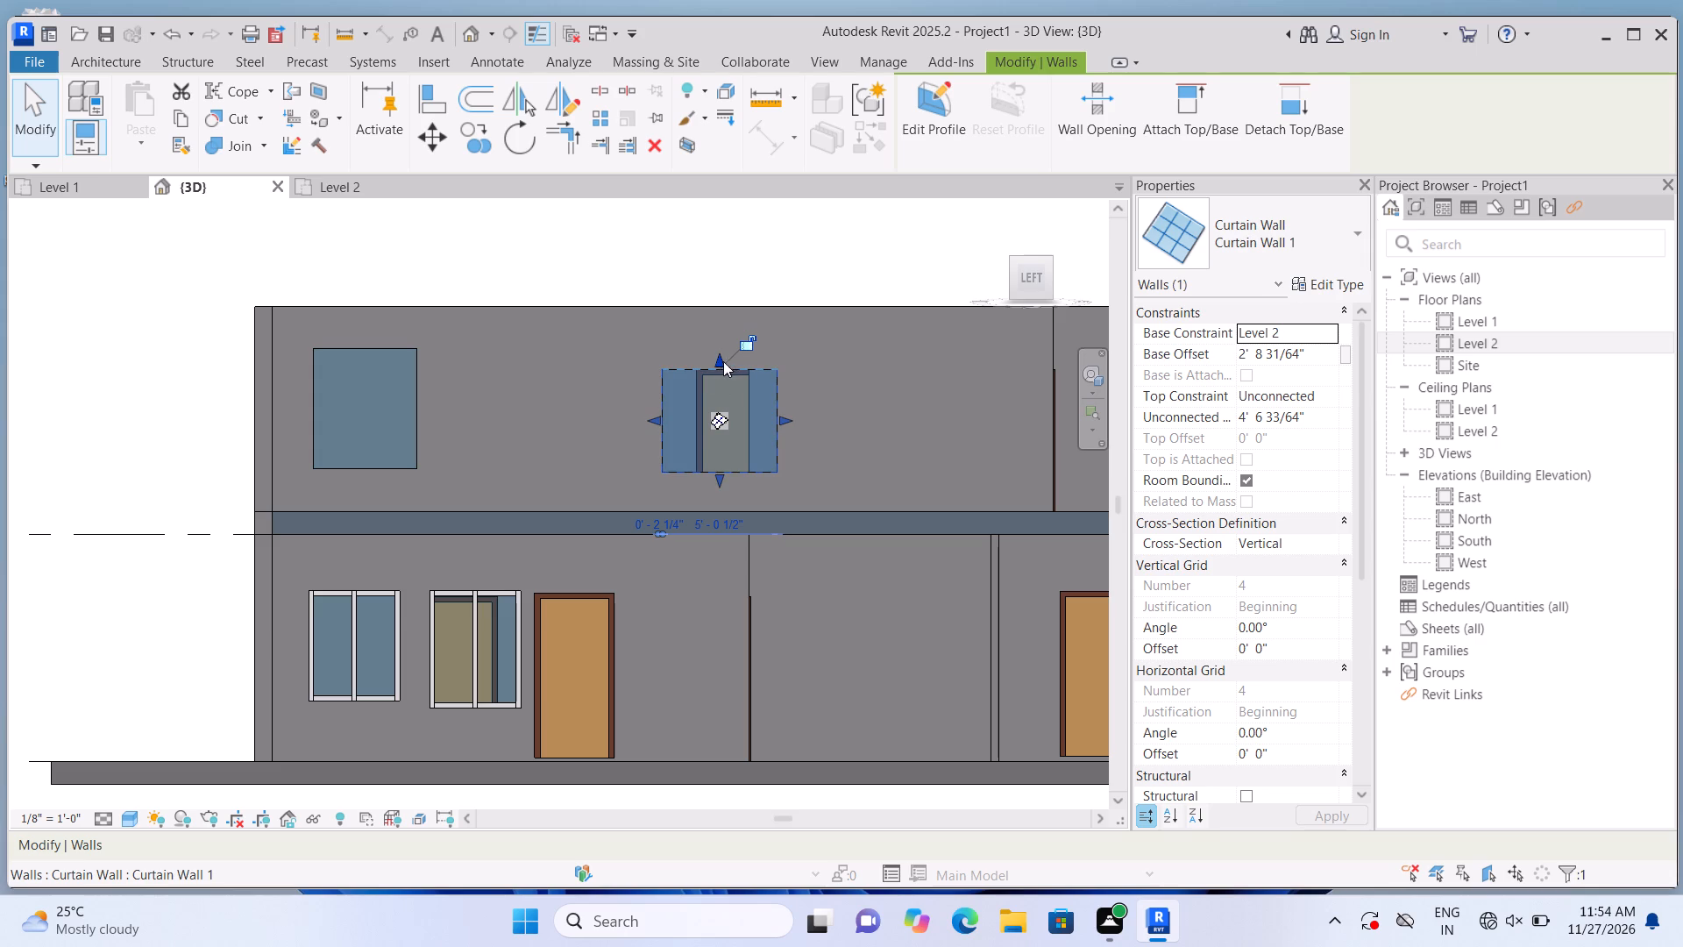
left_click_drag(721, 360, 721, 351)
left_click(708, 272)
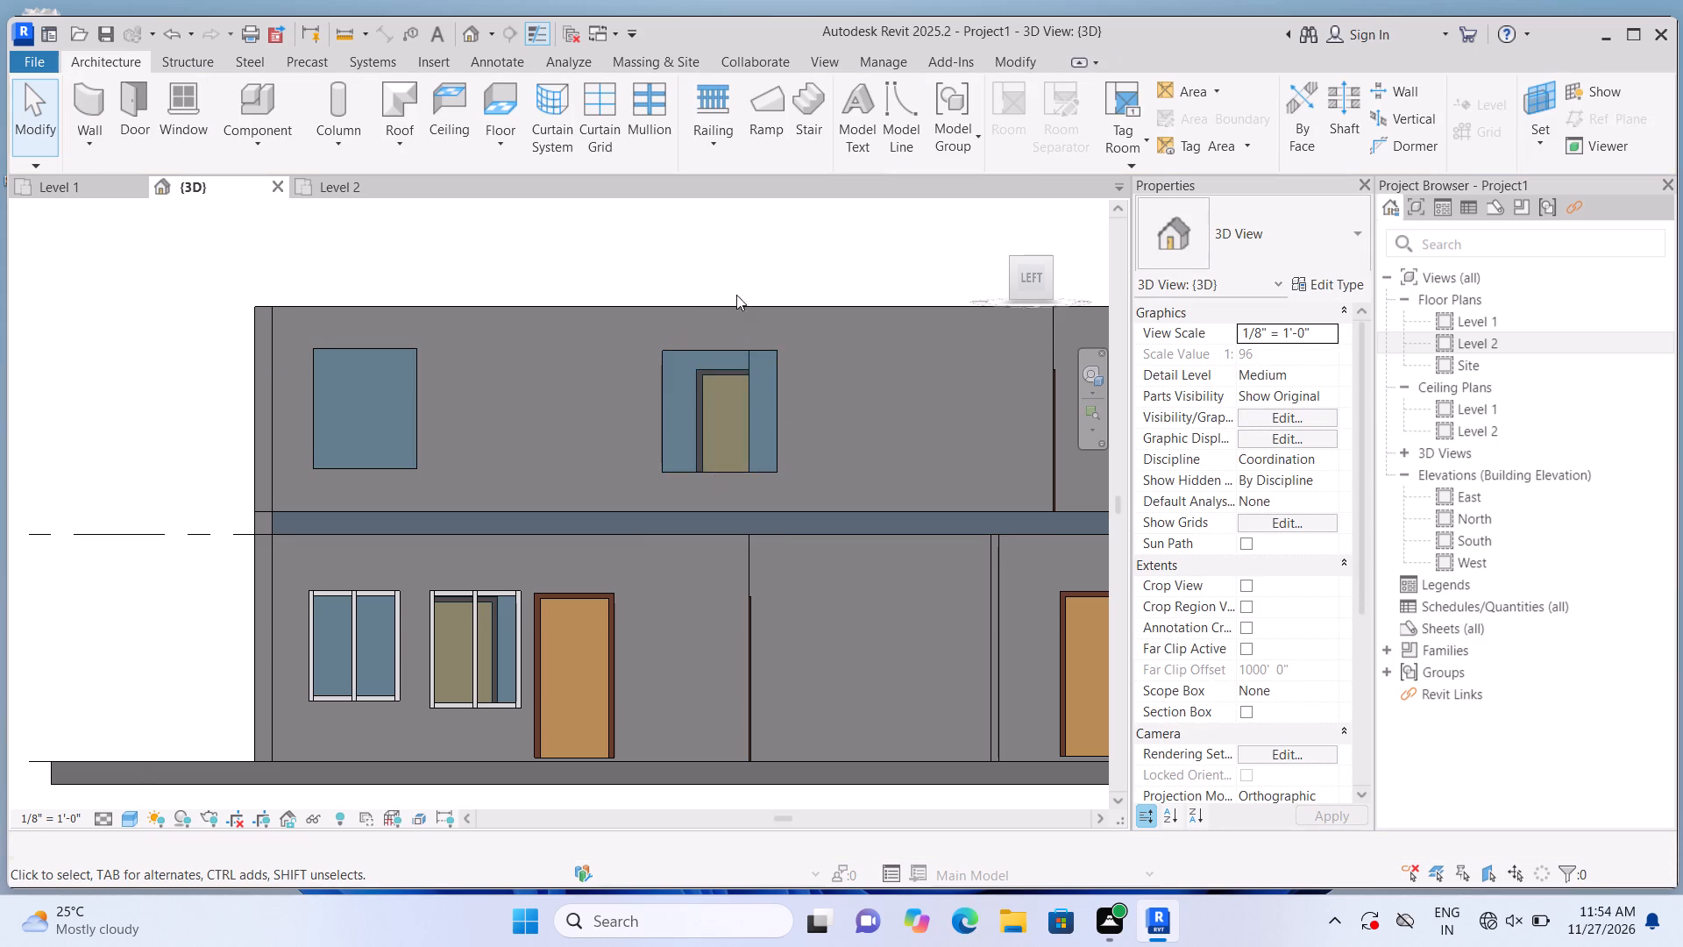
Place a vertical curtain grid line at the midpoint of the northwest room's west window on Level 2.
scroll(736, 295, "down", 1)
scroll(828, 257, "down", 2)
scroll(873, 230, "up", 2)
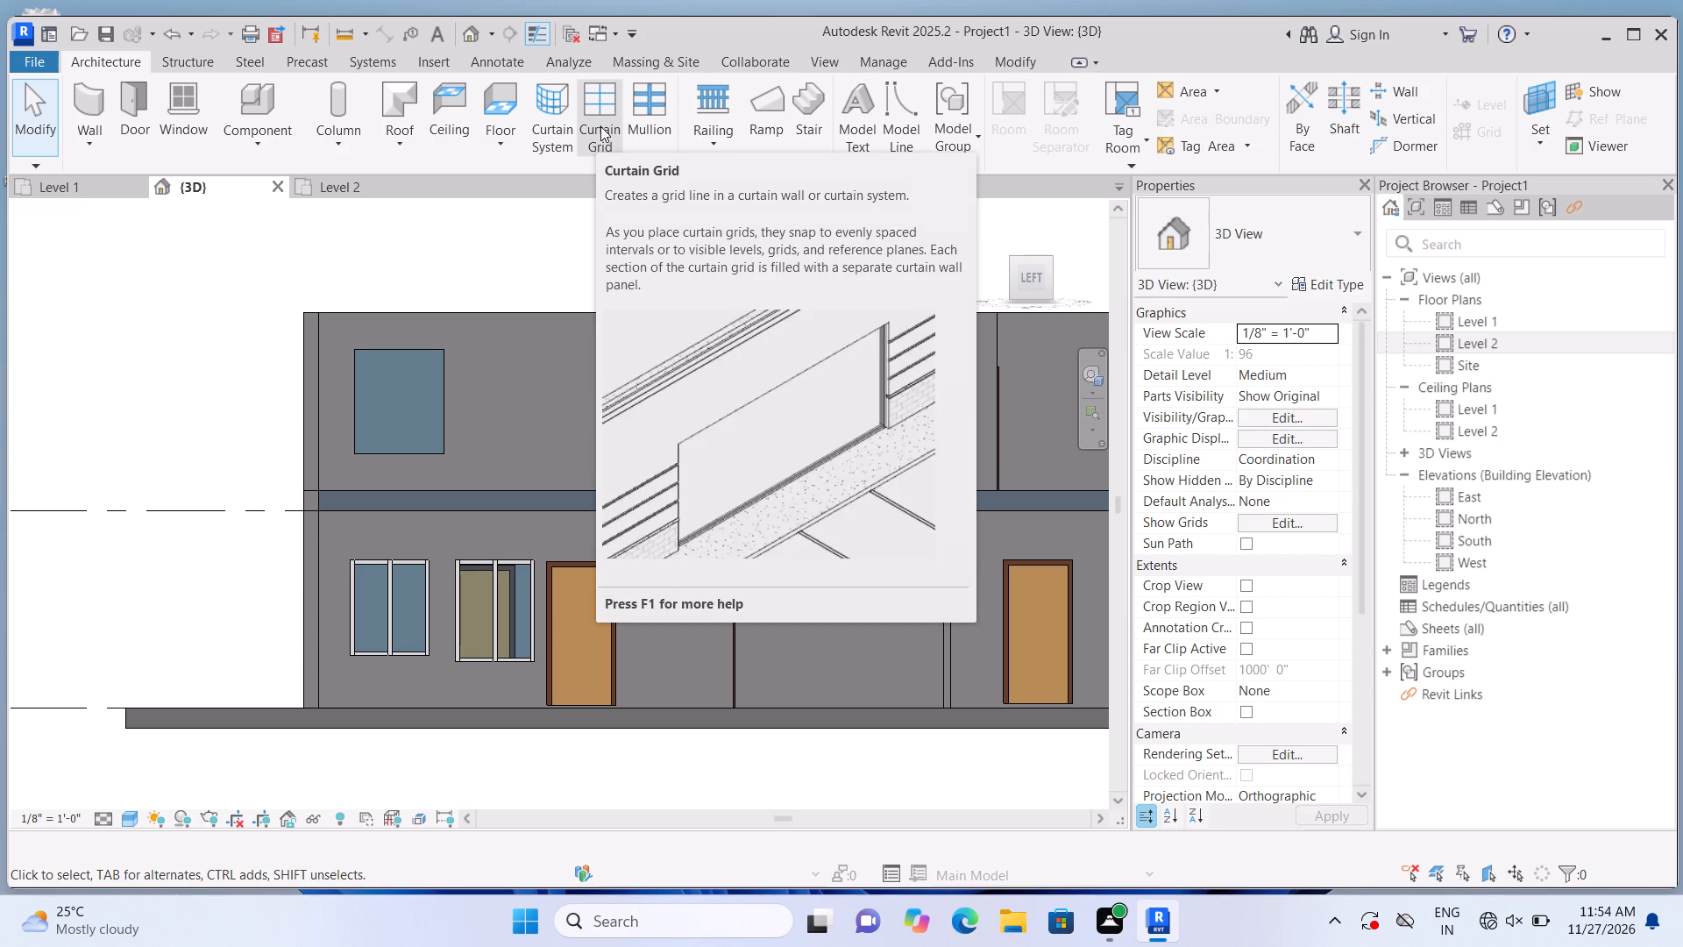
left_click(600, 126)
scroll(401, 385, "up", 3)
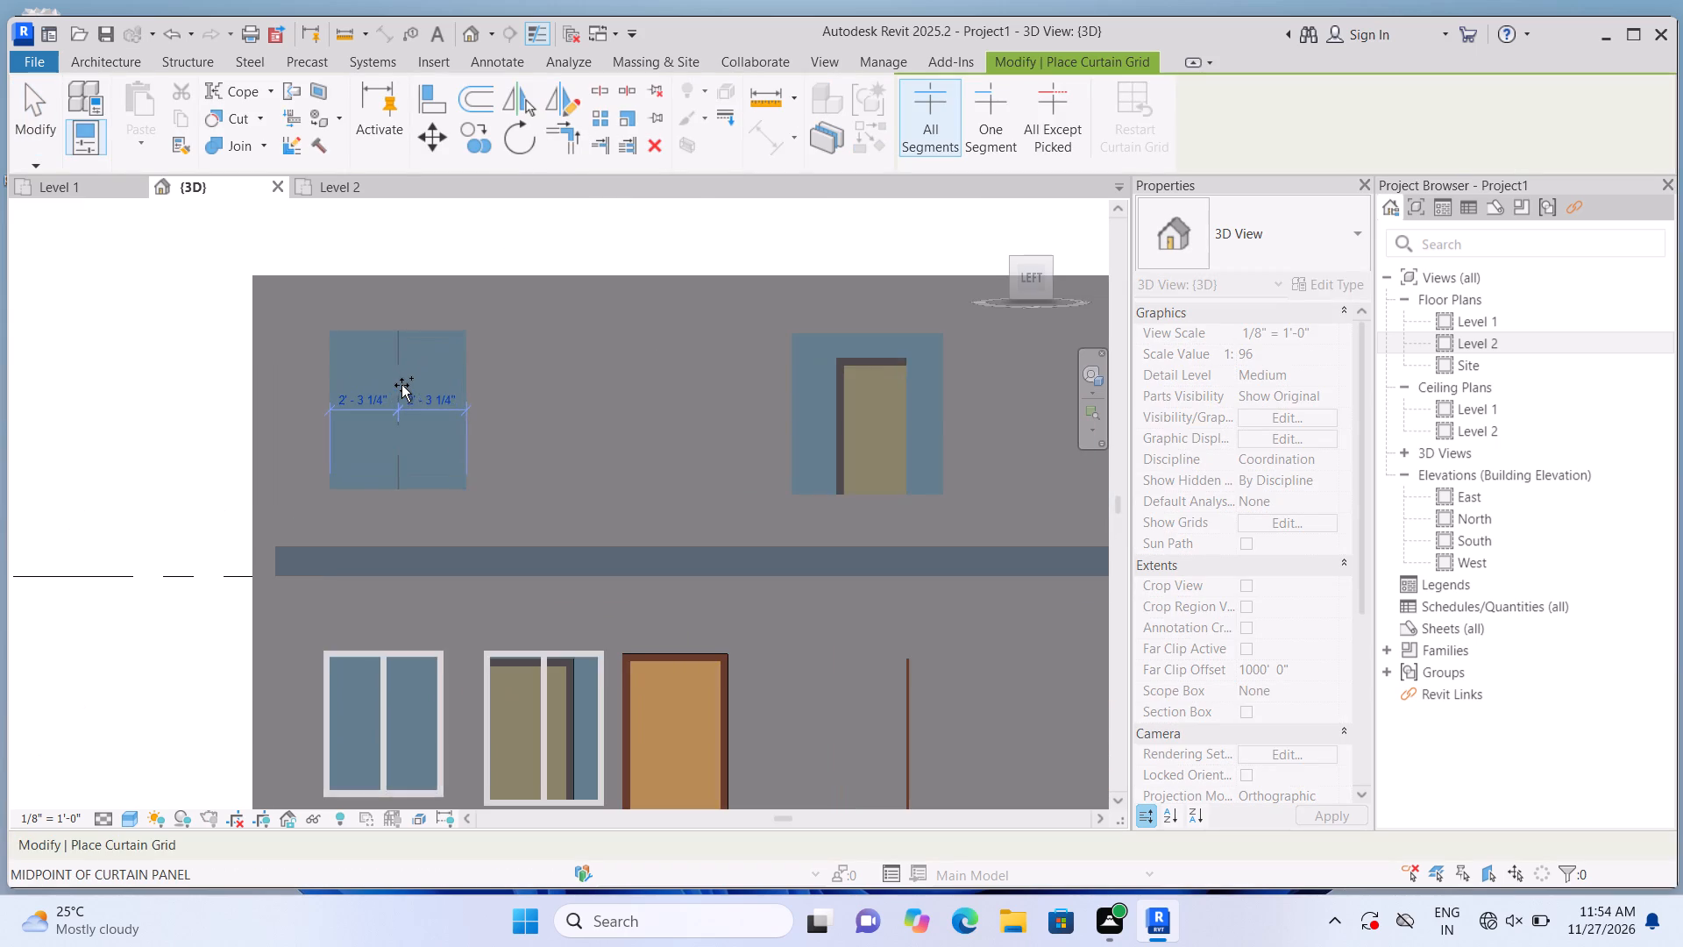
left_click(400, 385)
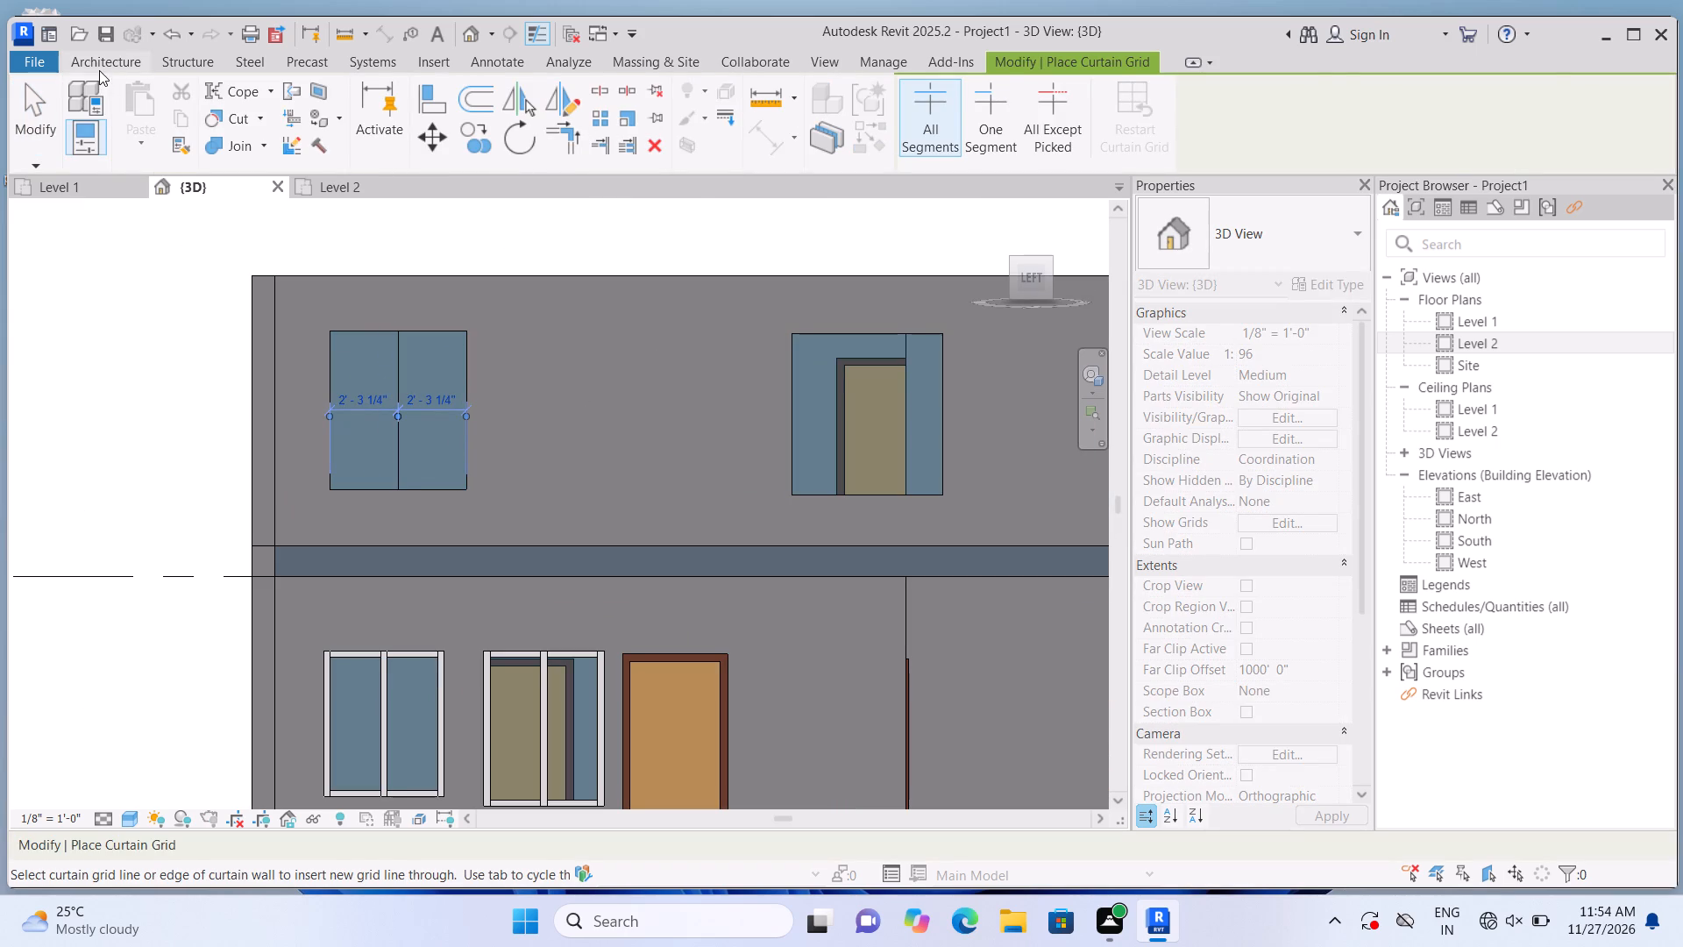
Add 2.5" x 5" rectangular mullions to the centre grid line and all four edges of the northwest room's west window.
left_click(99, 70)
left_click(639, 136)
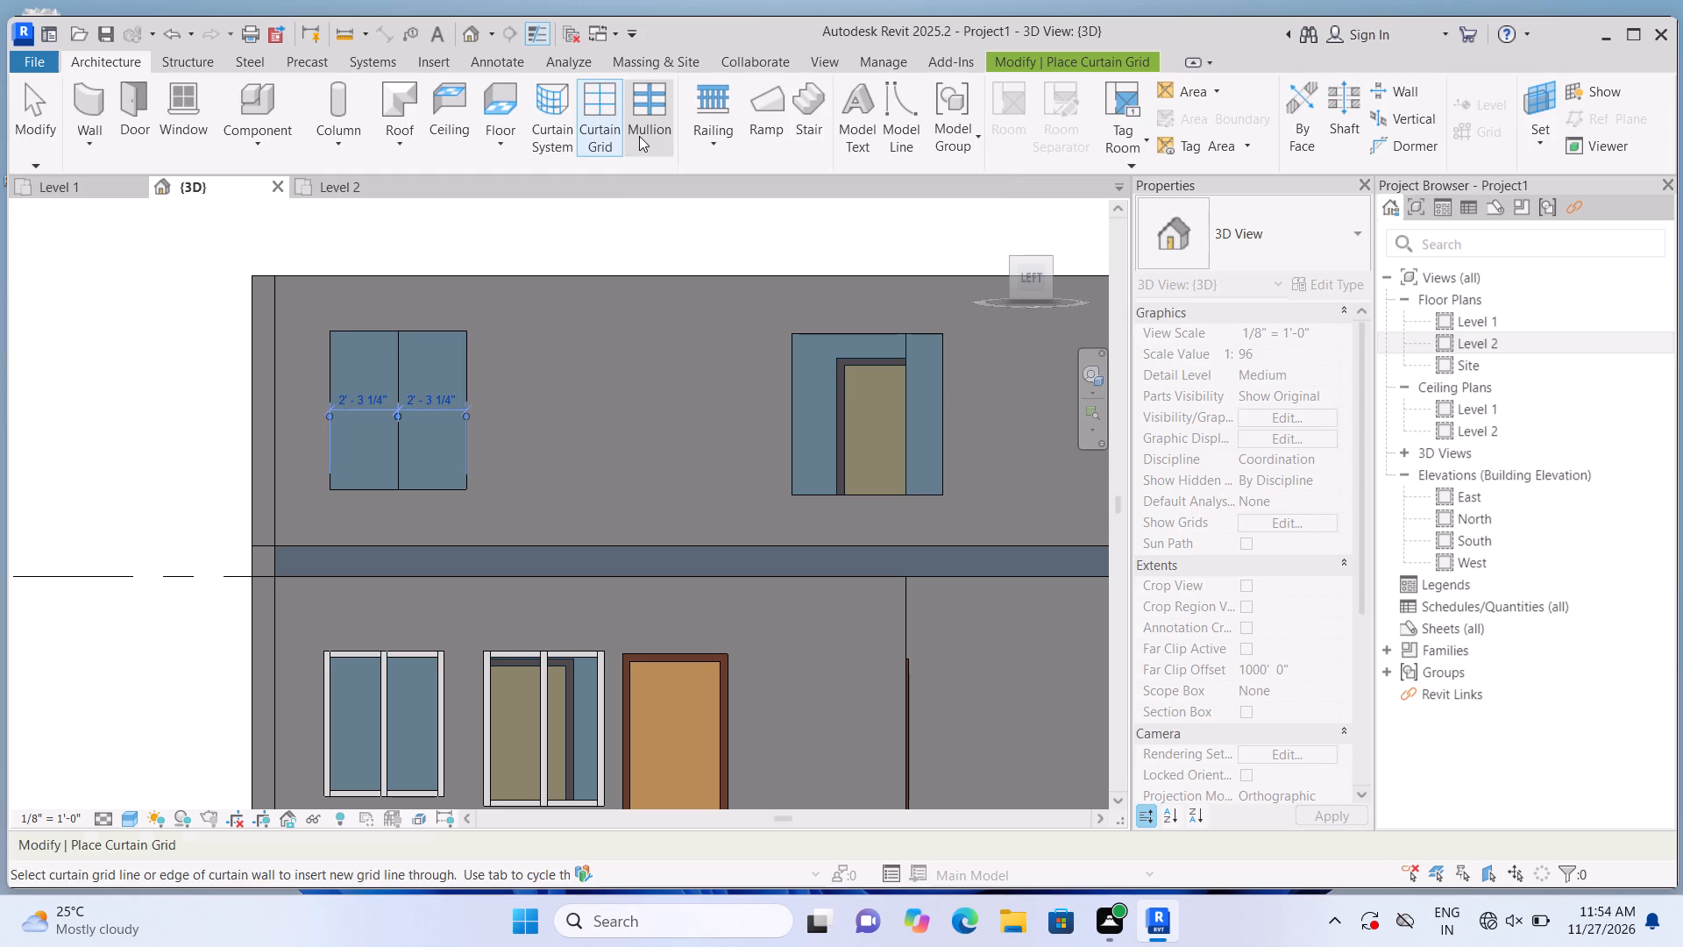
left_click(408, 373)
left_click(421, 343)
left_click(455, 367)
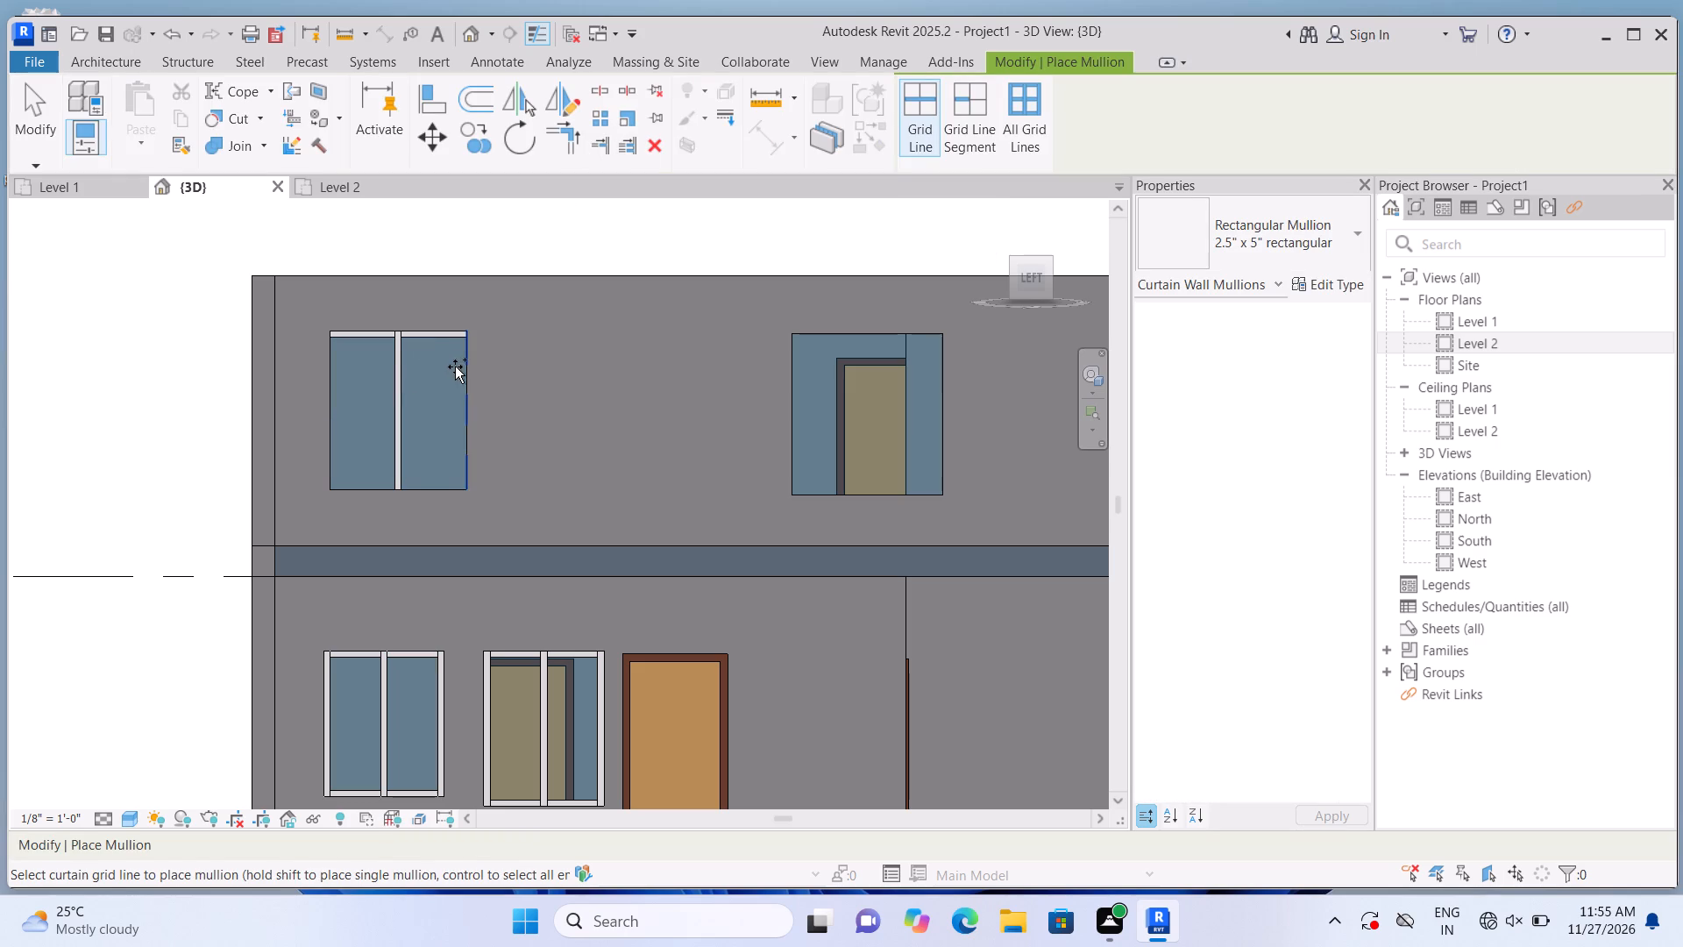
left_click(451, 481)
left_click(339, 417)
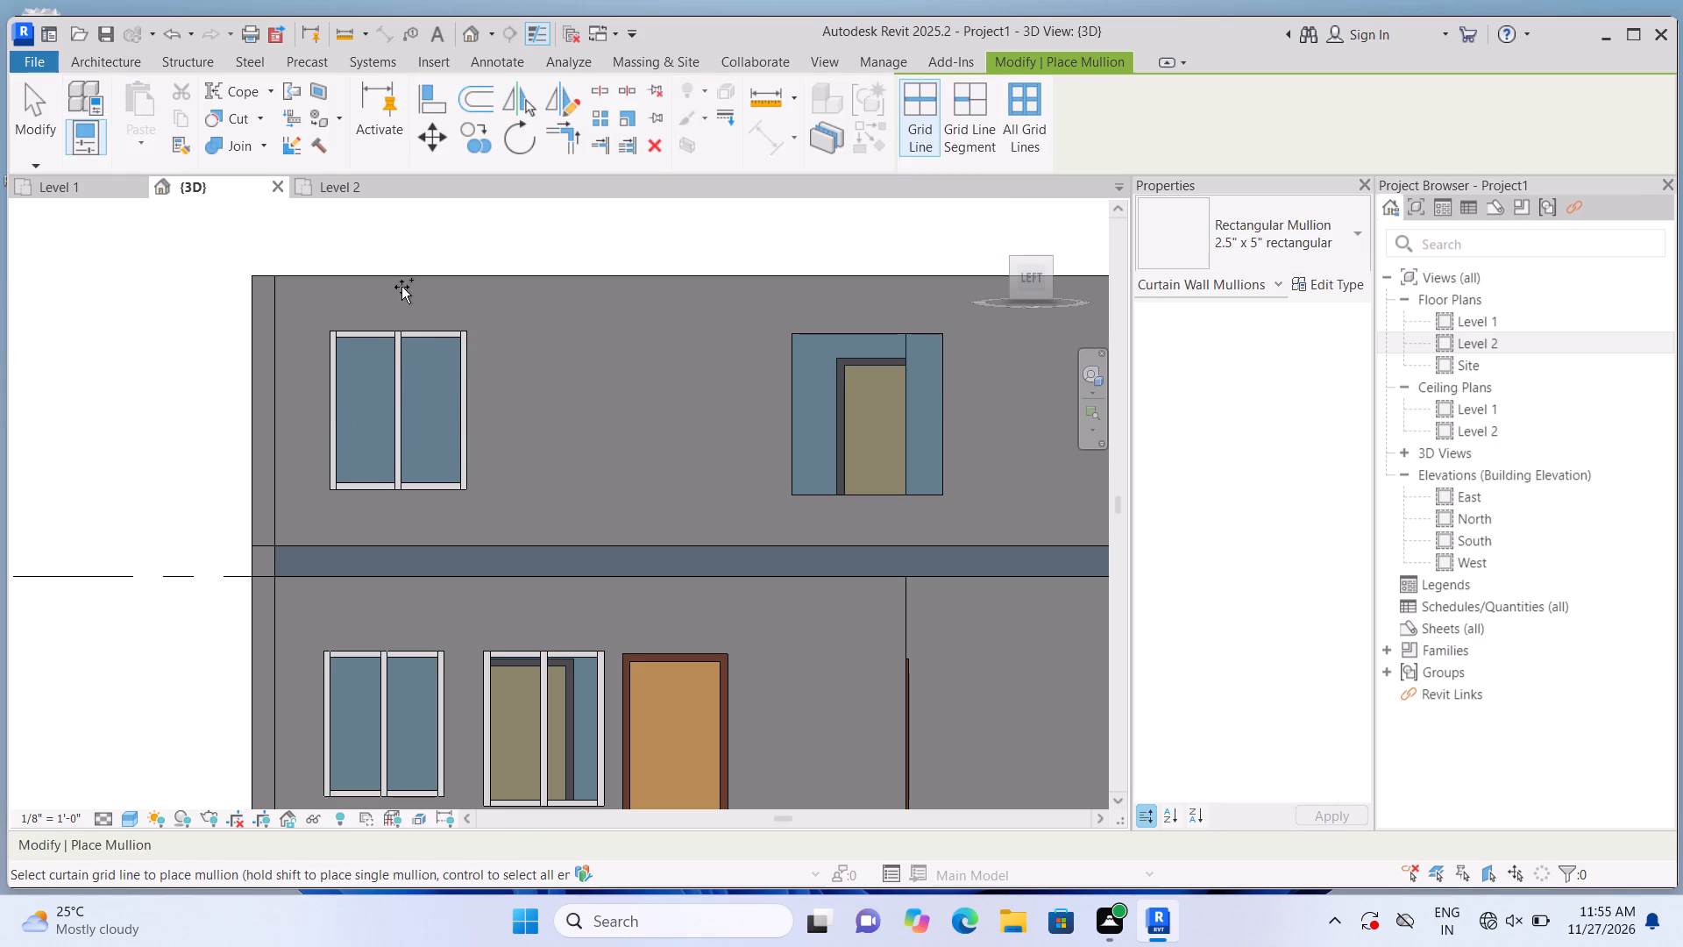
key("Escape")
Place a vertical curtain grid line at the midpoint of the middle west window on Level 2.
scroll(402, 263, "down", 4)
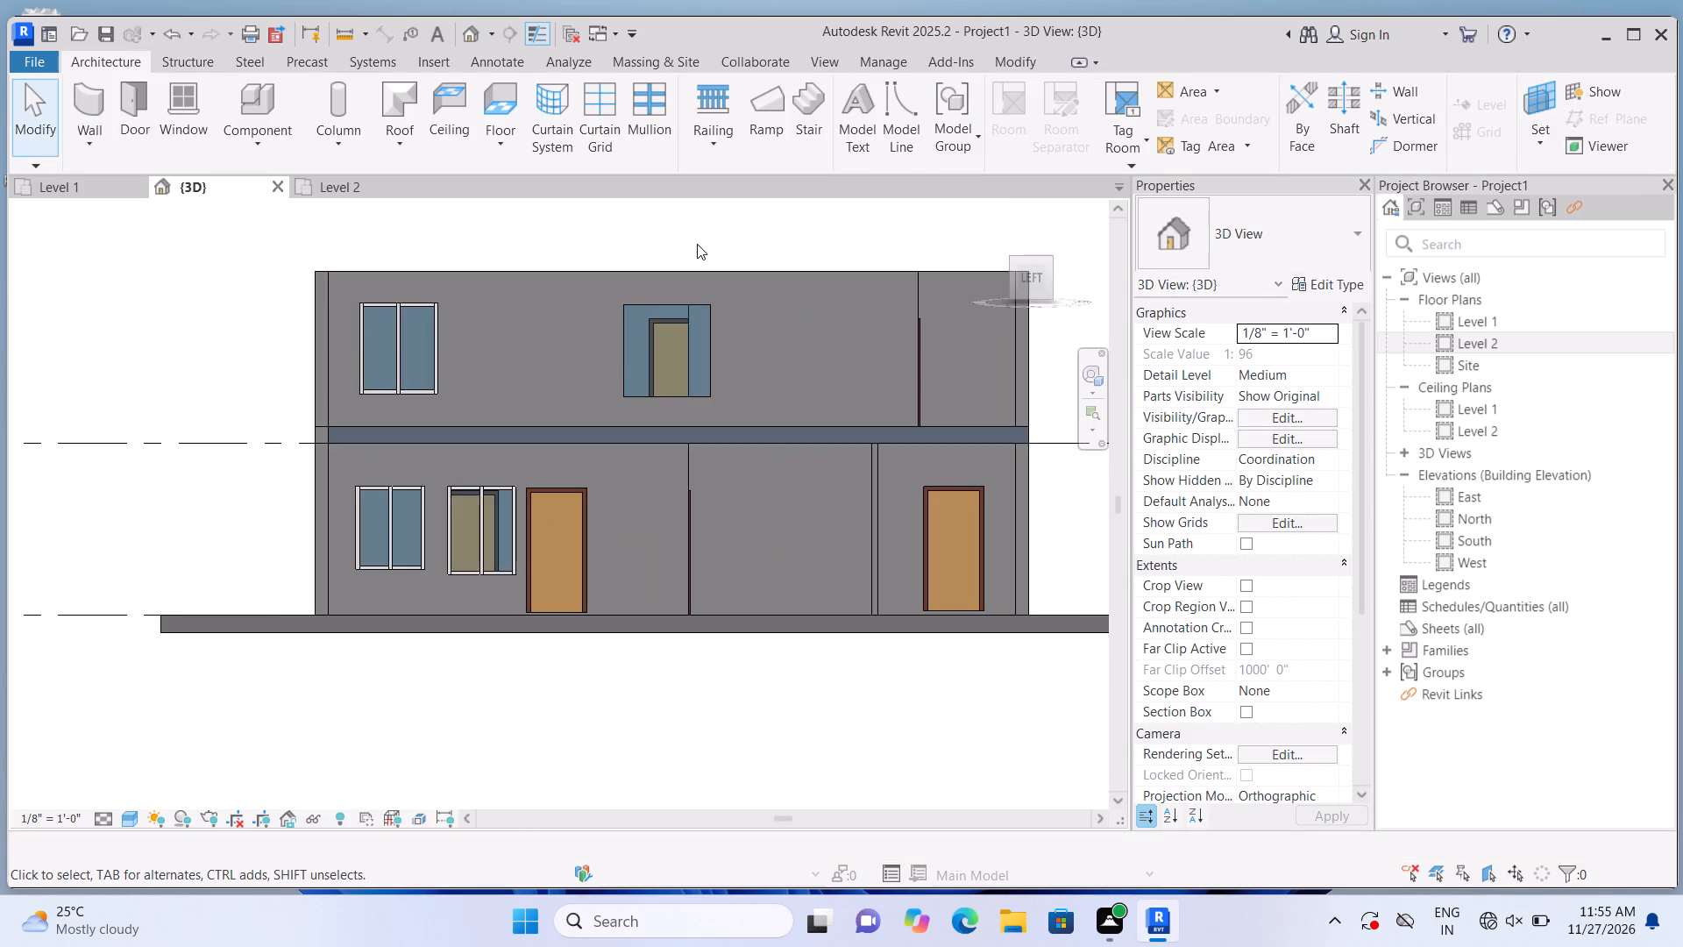
scroll(783, 238, "up", 2)
scroll(783, 238, "down", 1)
scroll(783, 238, "up", 1)
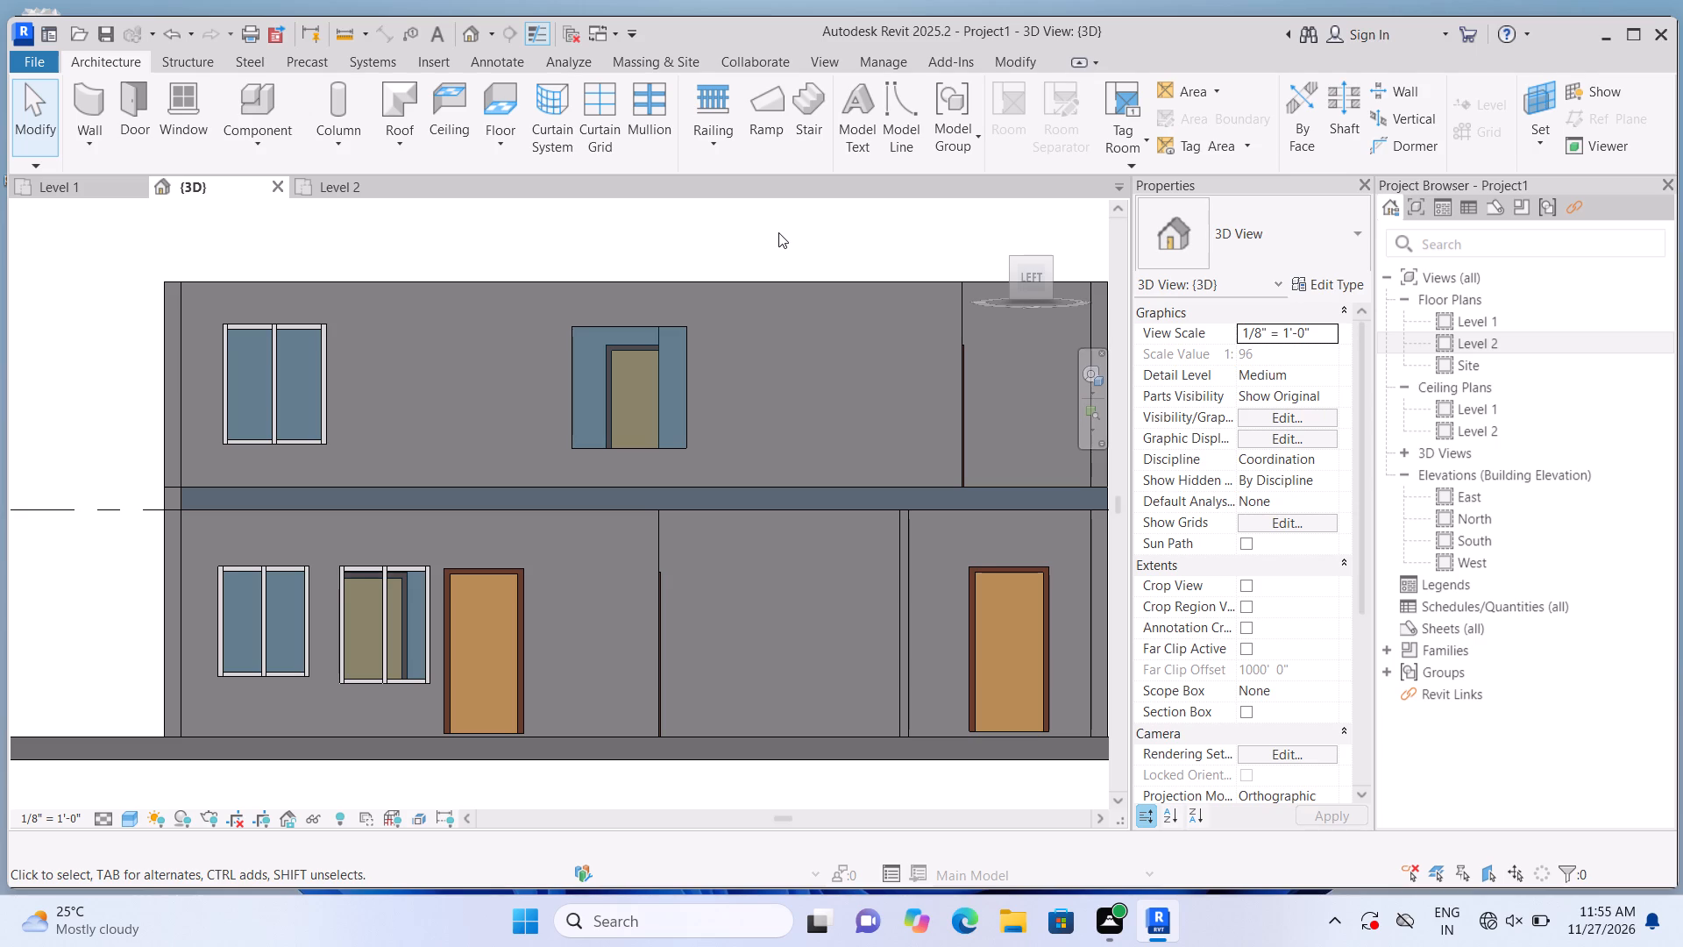
left_click(591, 155)
left_click(623, 340)
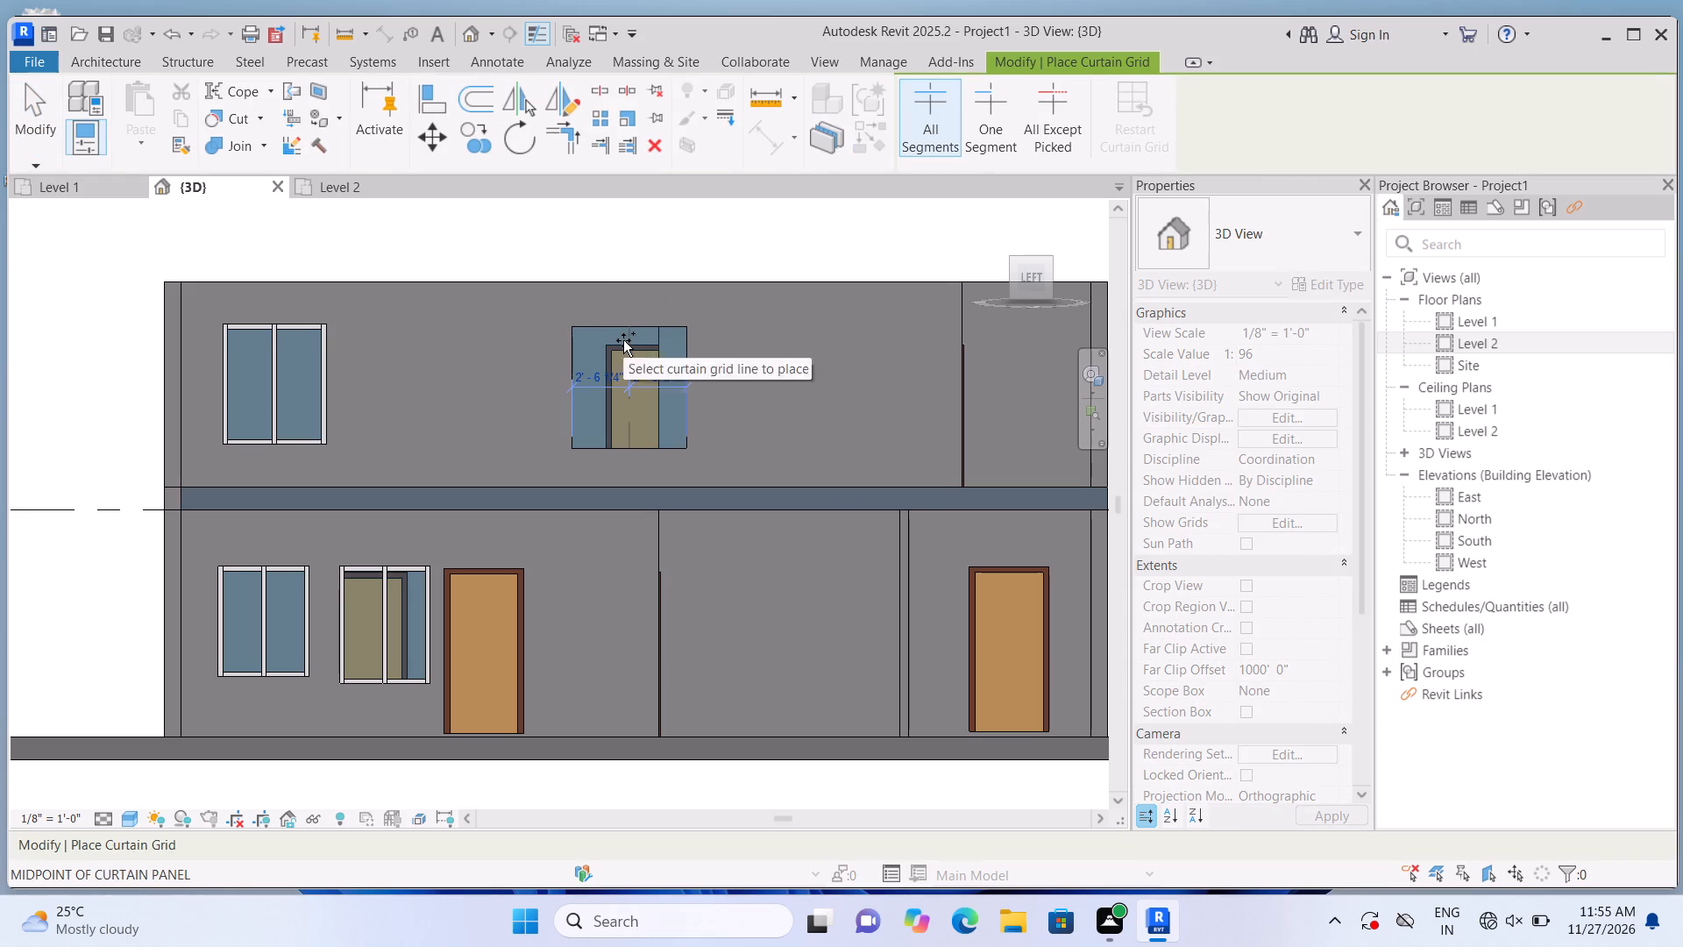
Add 2.5" x 5" rectangular mullions to the centre grid line and all four edges of the middle west window.
left_click(121, 67)
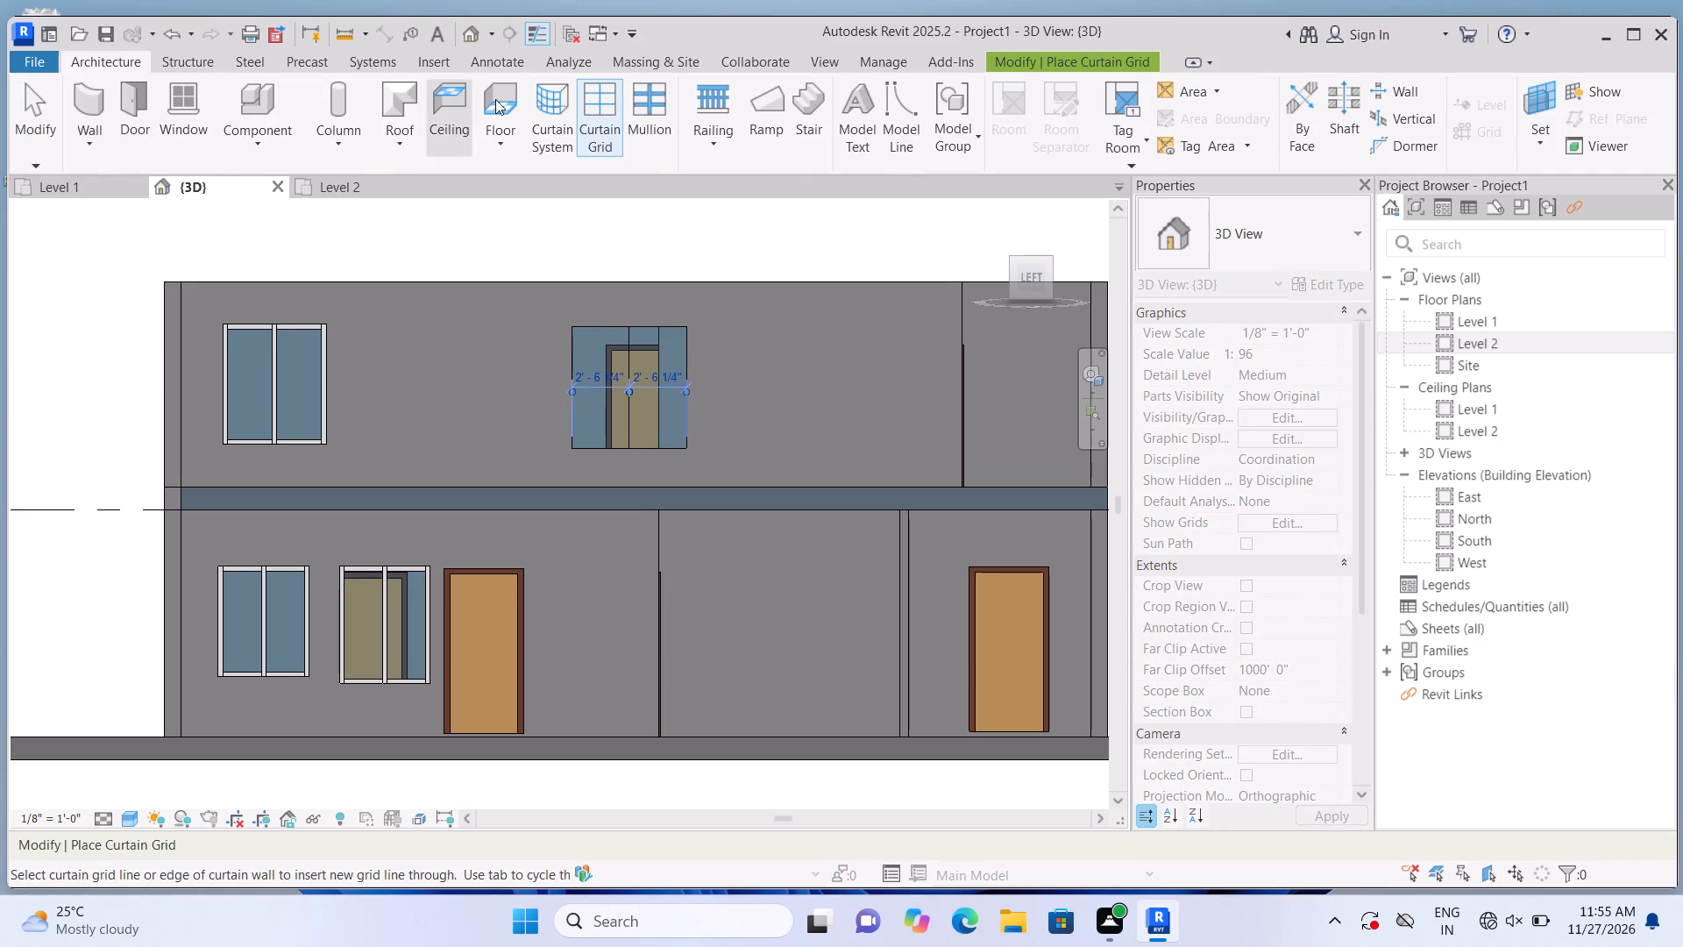
left_click(638, 117)
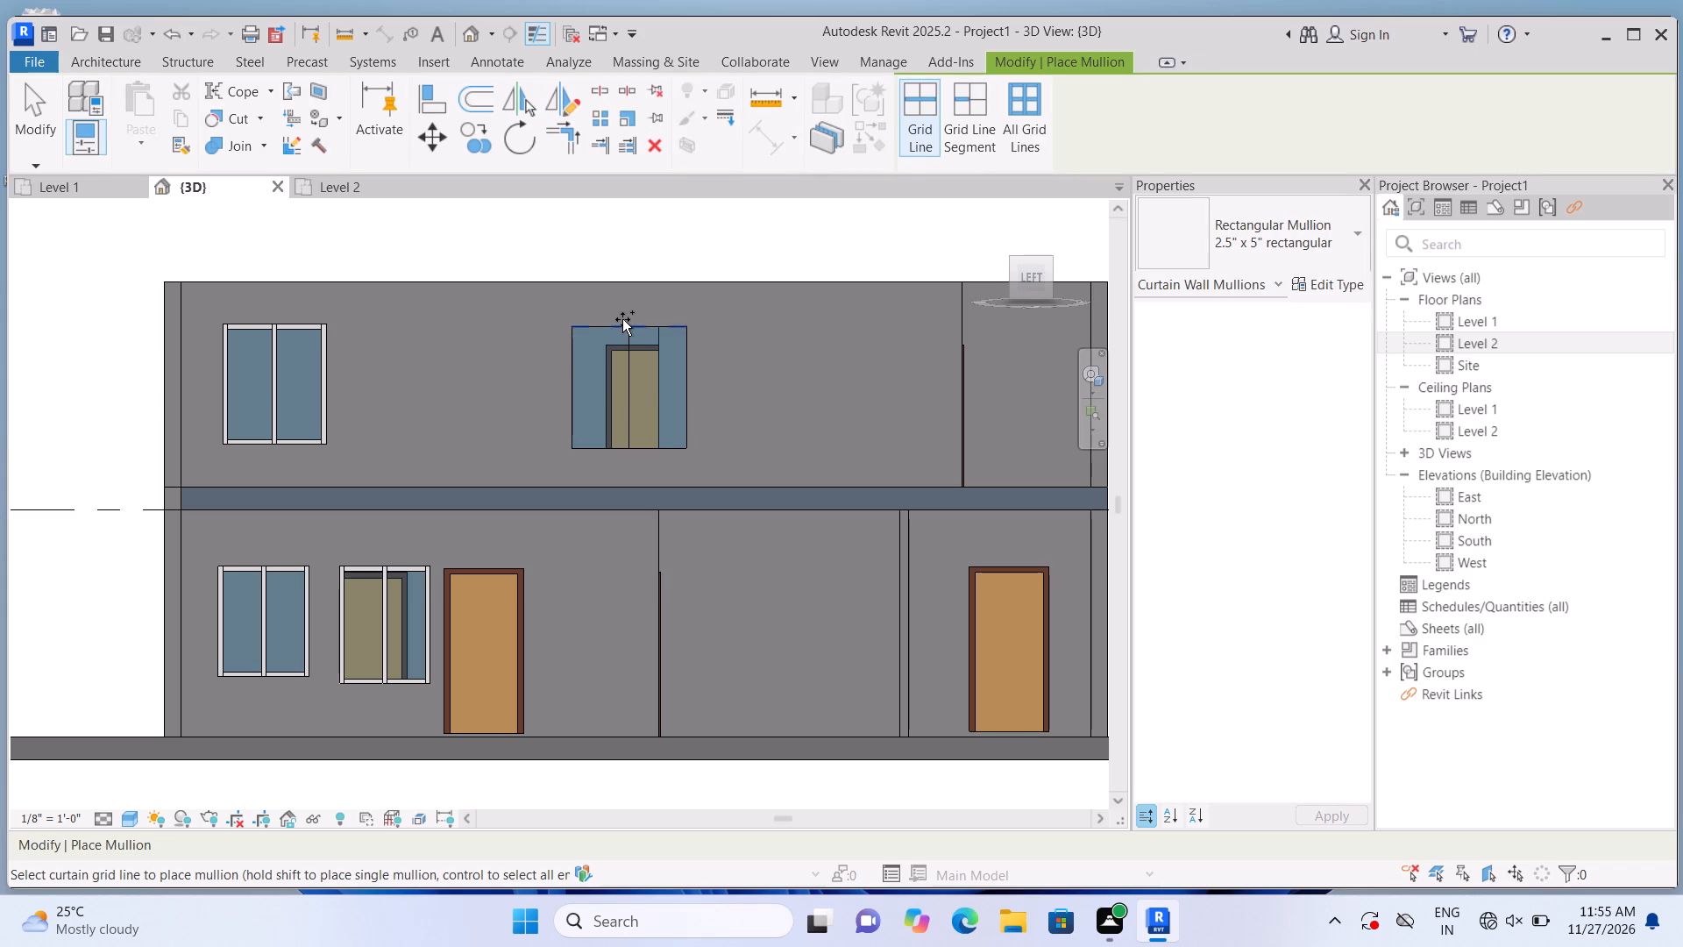
left_click(622, 319)
left_click(629, 367)
left_click(574, 400)
left_click(603, 450)
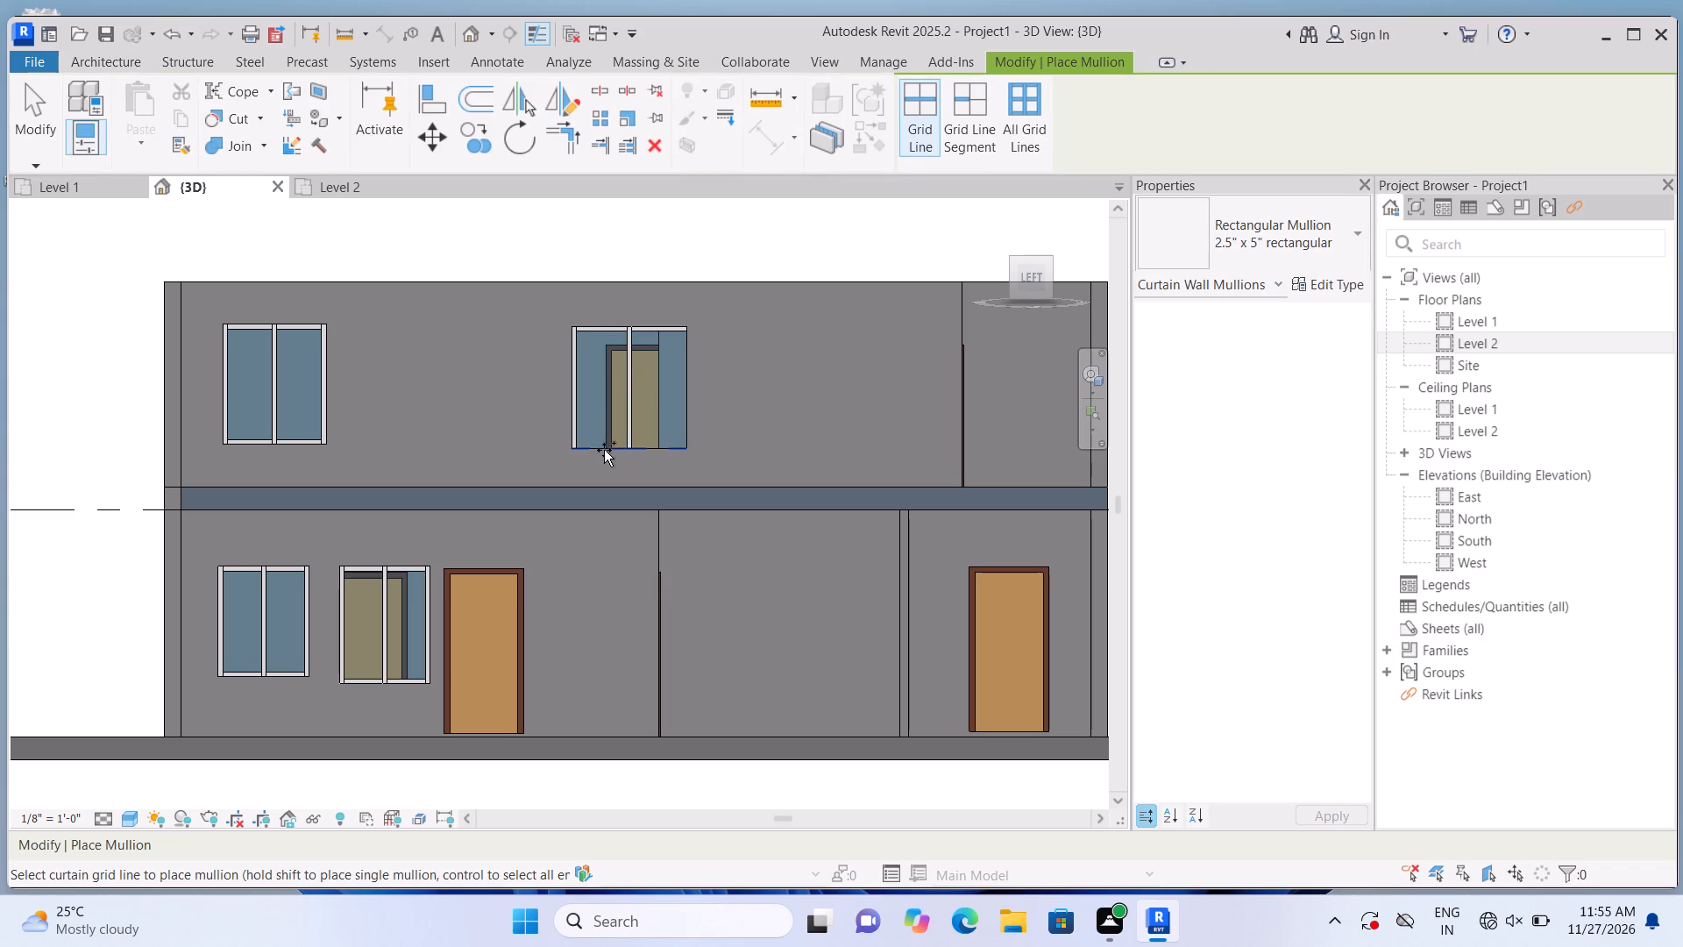
left_click(691, 409)
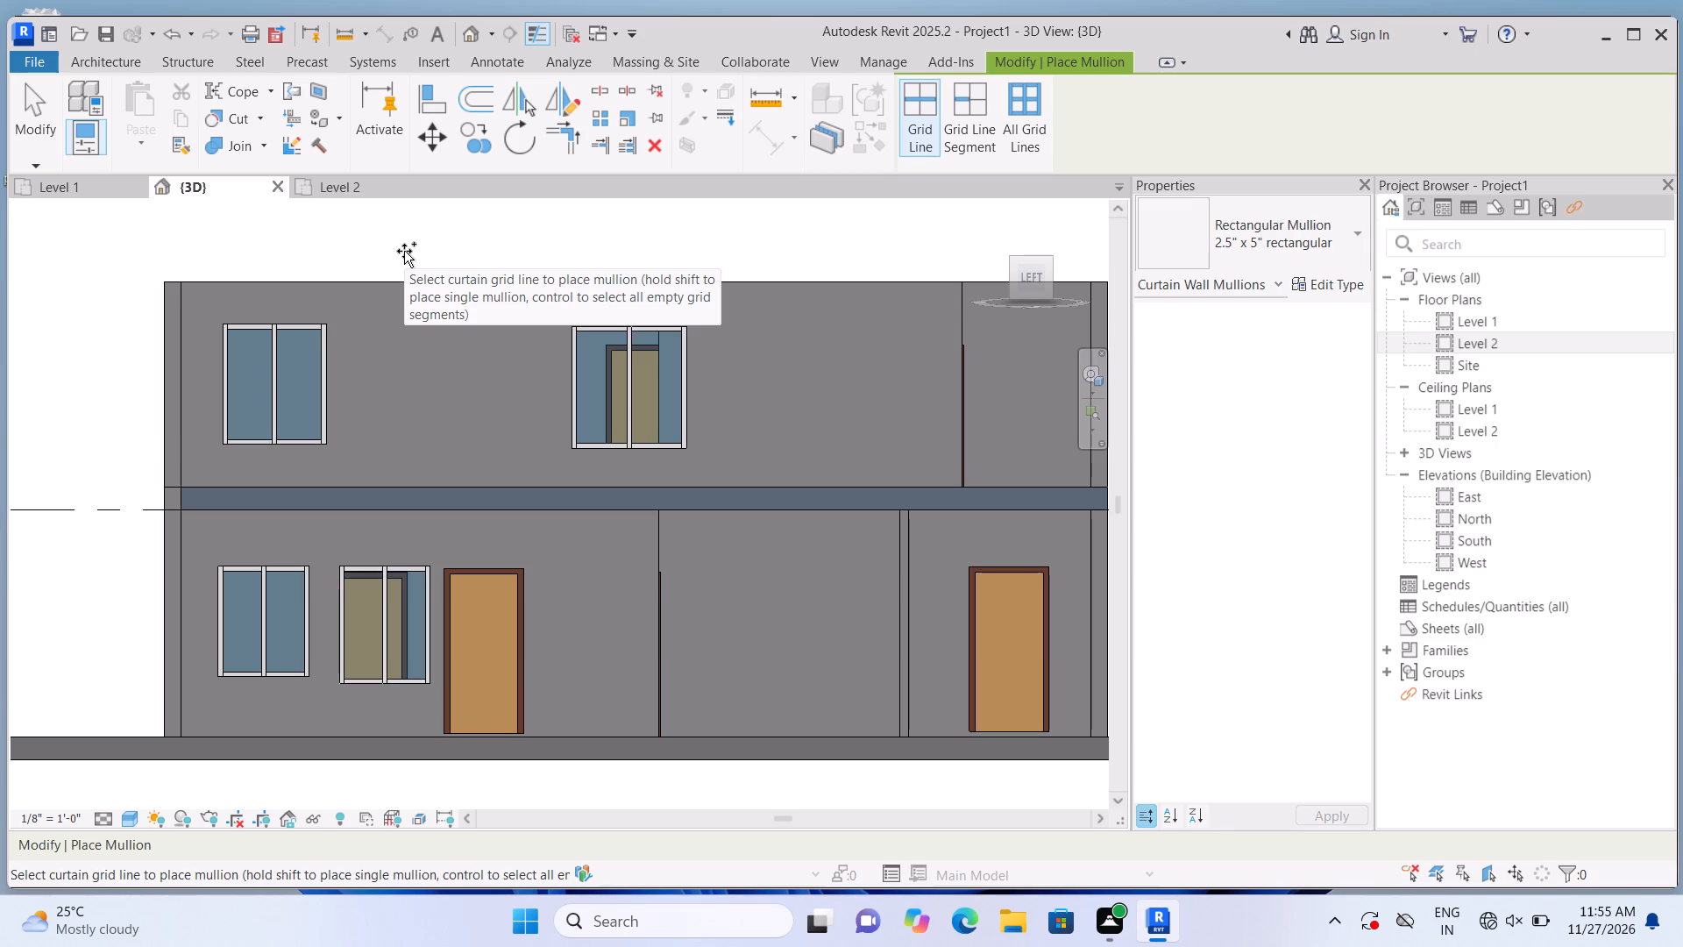
key("Escape")
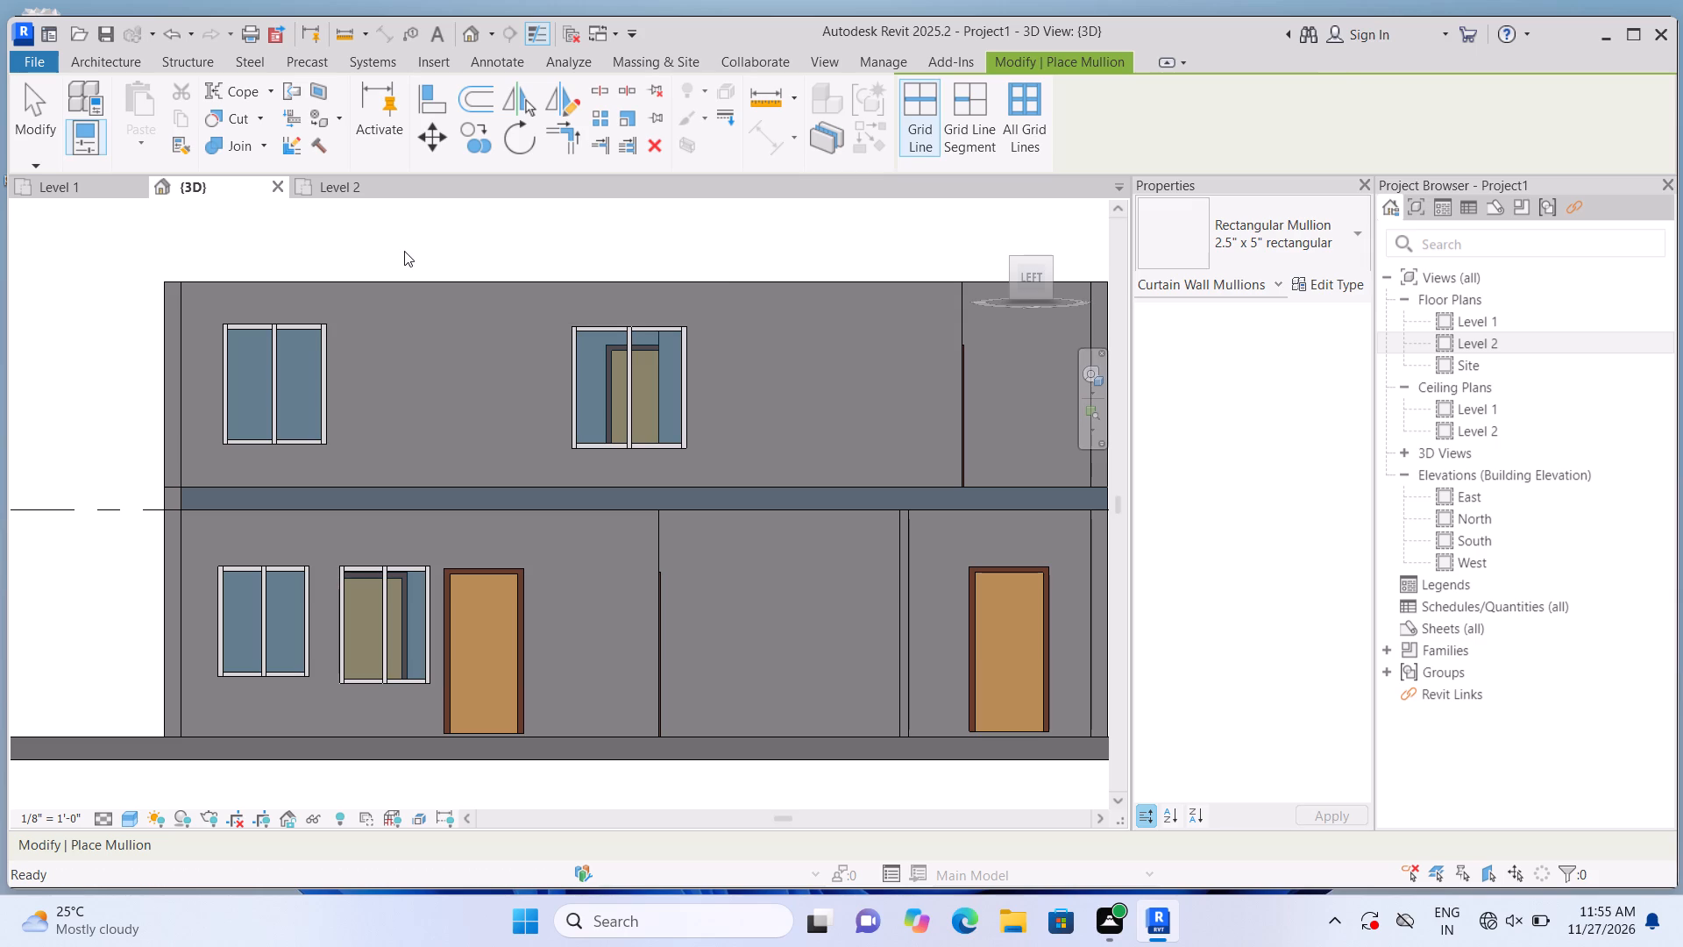
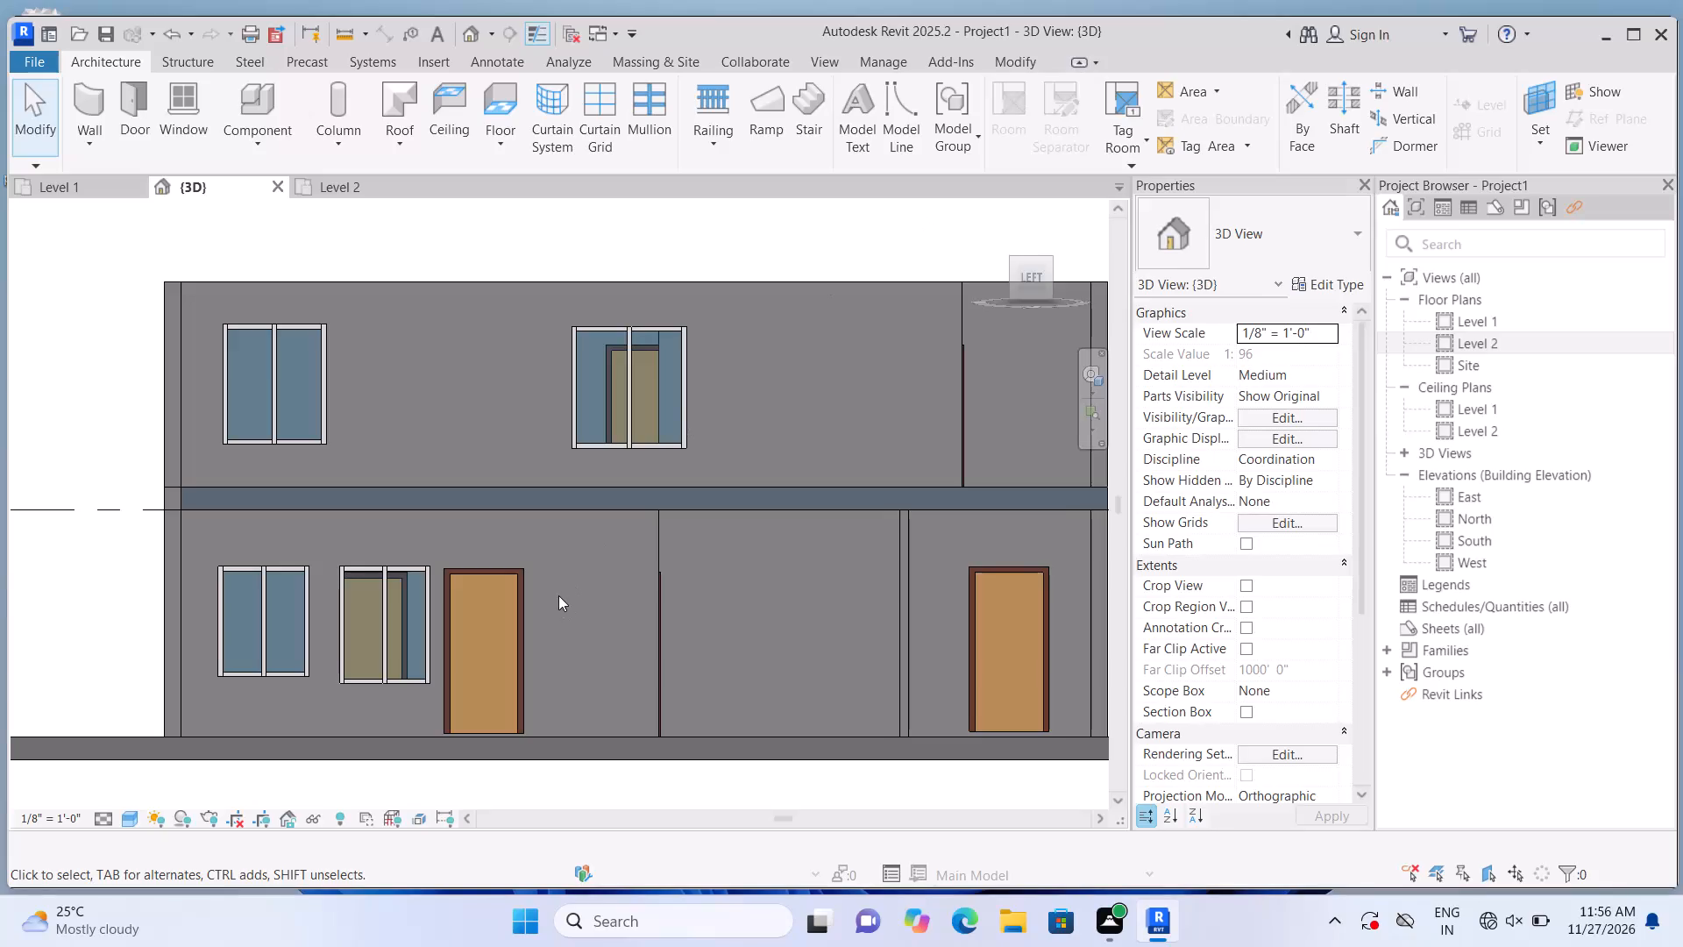
Examine the full-height curtain wall window beside the south-facing door on Level 2, behind the outer wall.
scroll(558, 595, "down", 5)
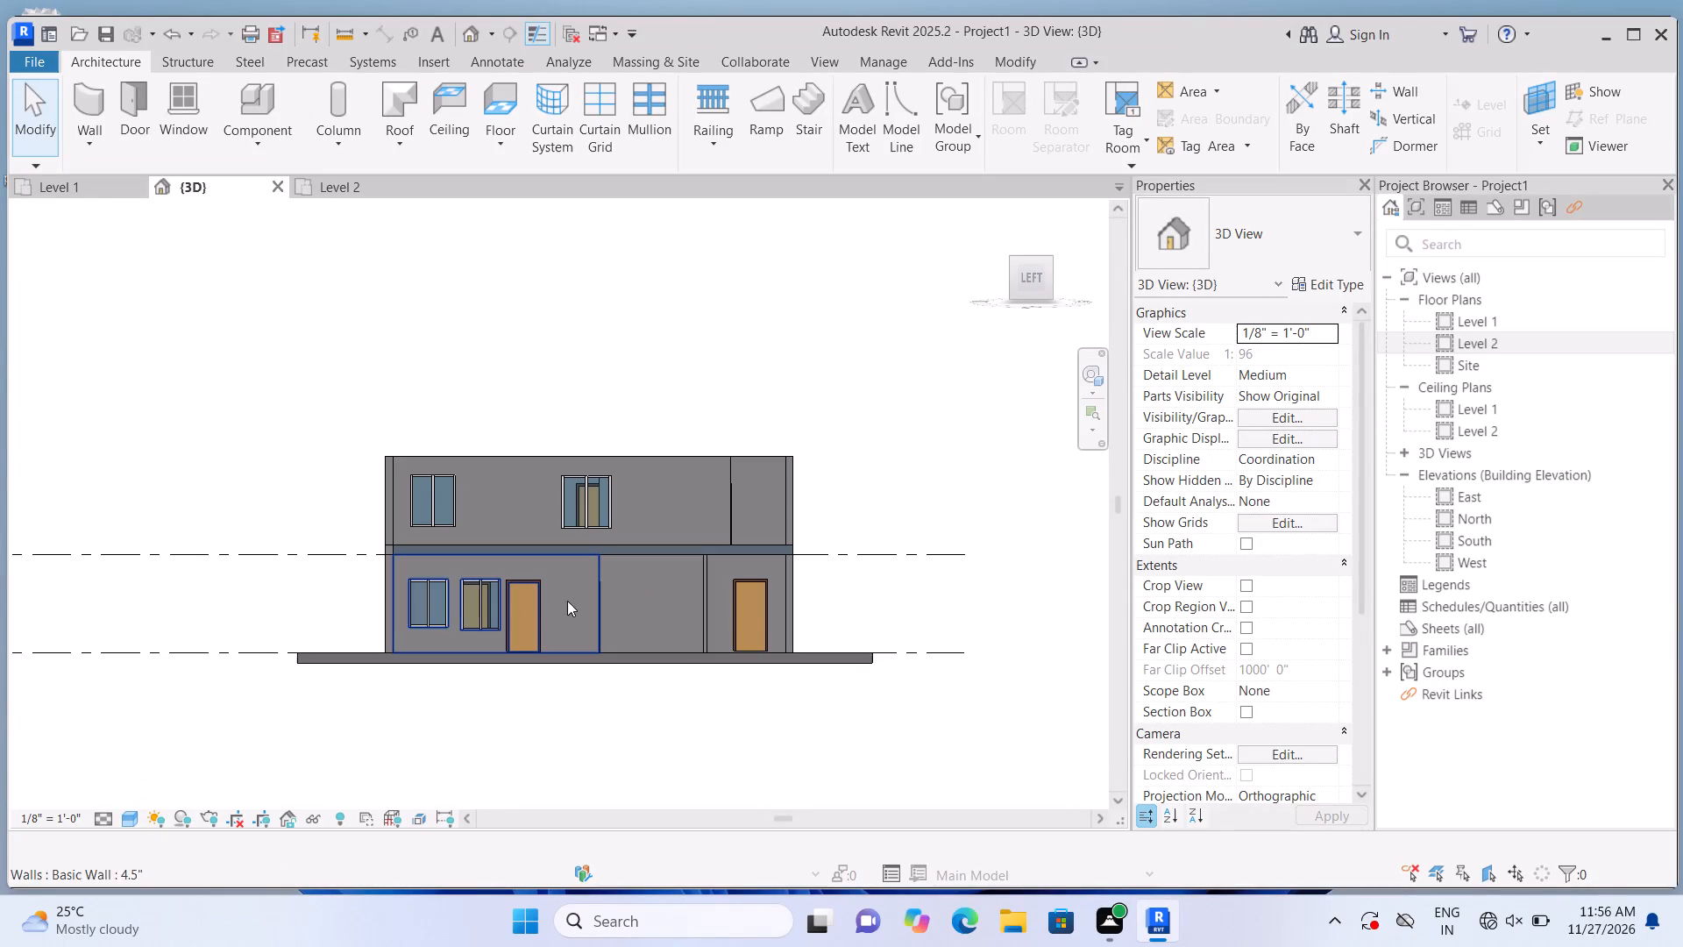
middle_click_drag(1035, 429, 875, 509, "shift")
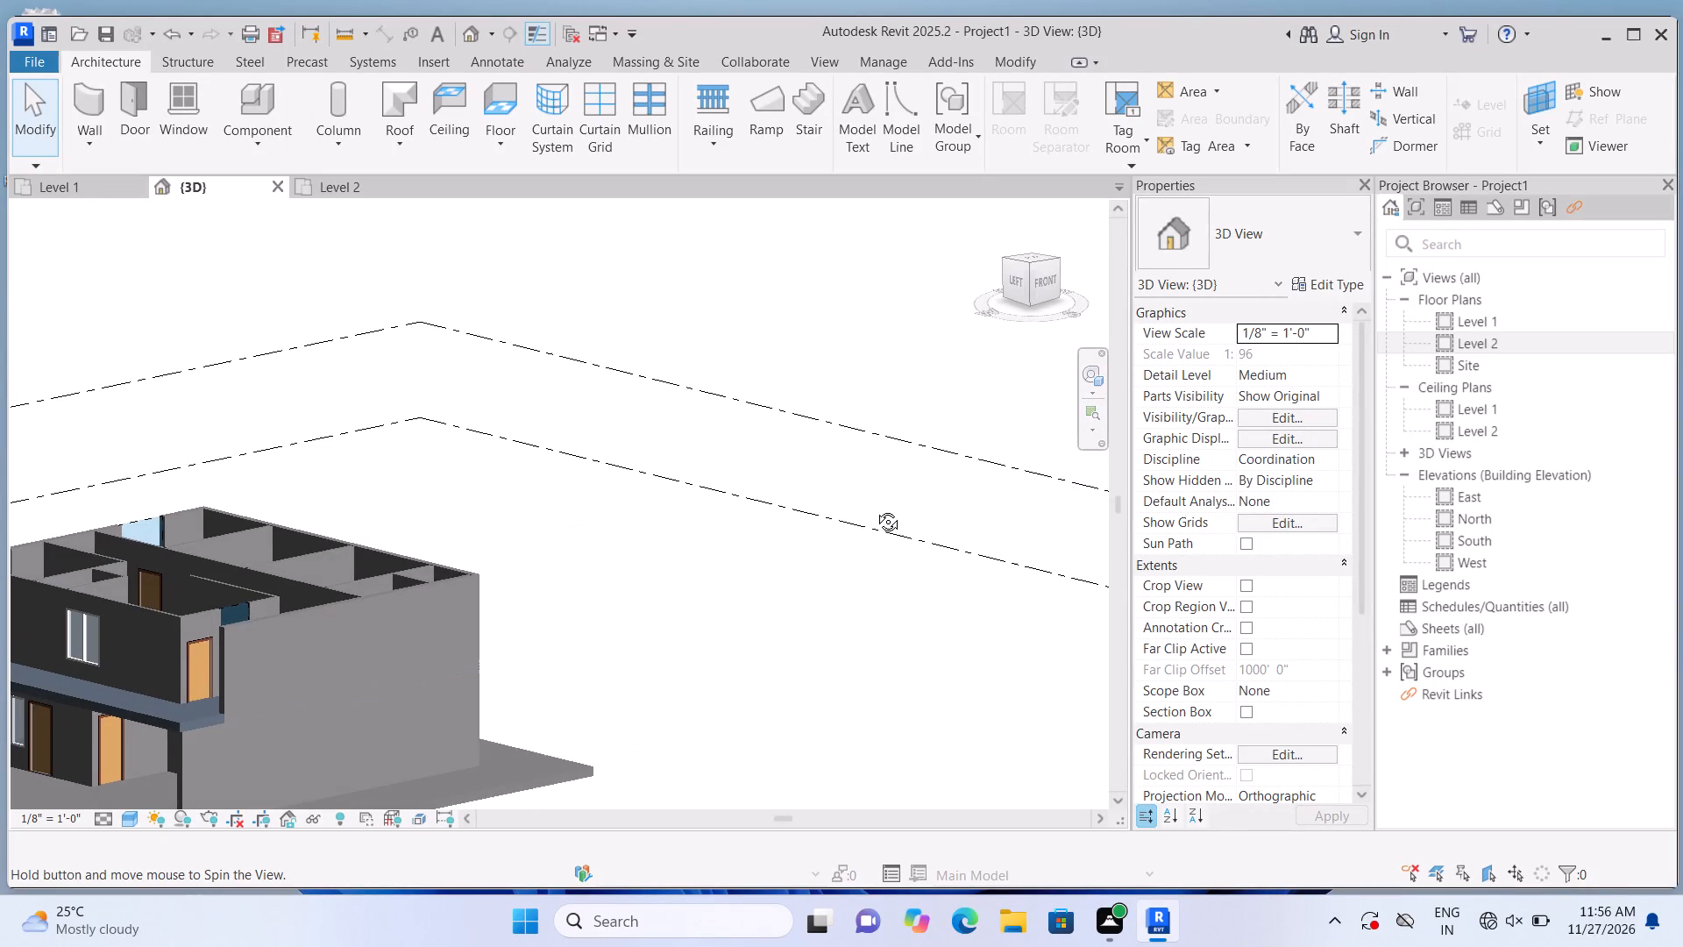
middle_click_drag(875, 509, 900, 508, "shift")
left_click(1049, 289)
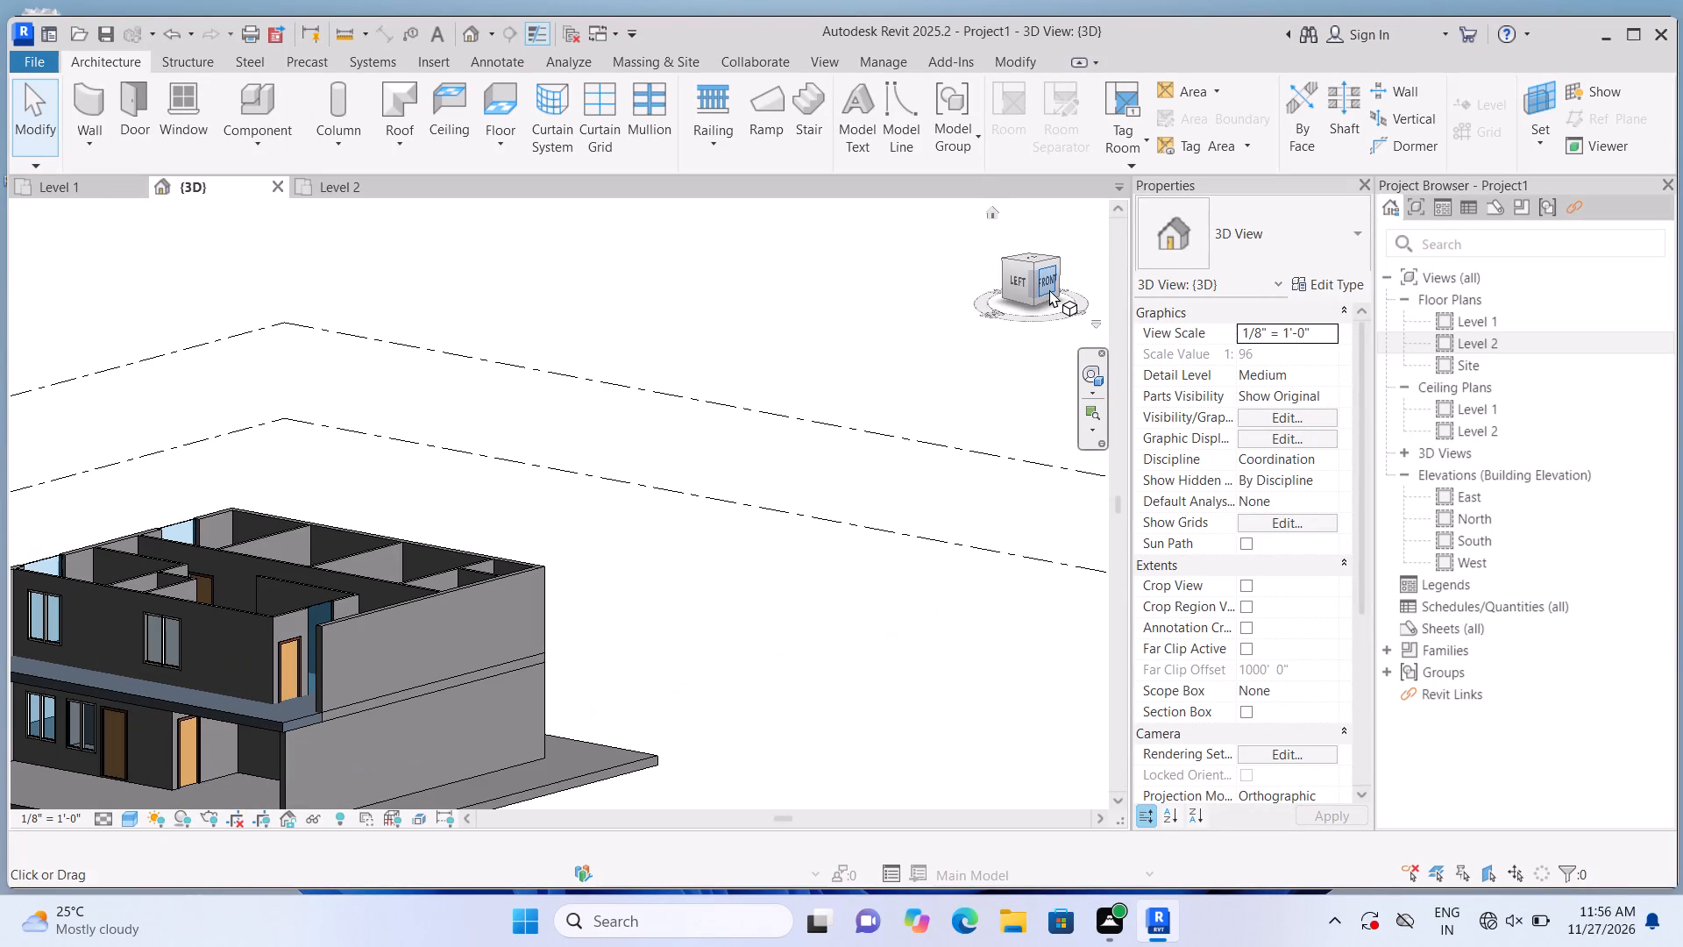
middle_click_drag(349, 647, 509, 670)
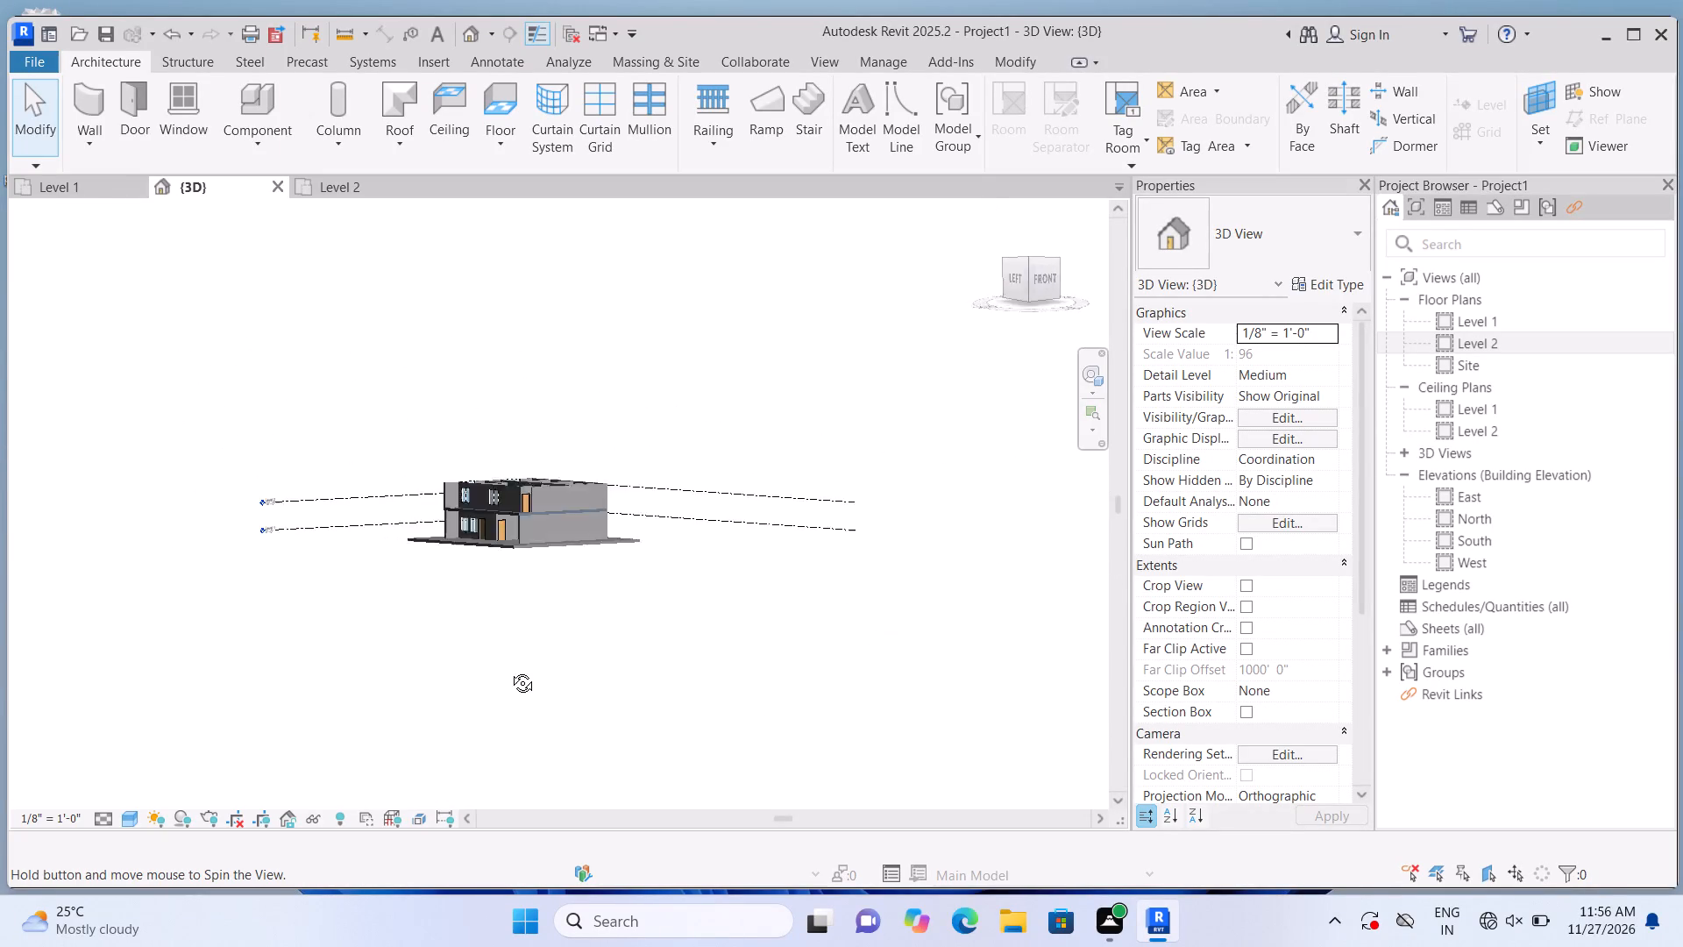
middle_click_drag(509, 670, 624, 694)
scroll(731, 540, "up", 11)
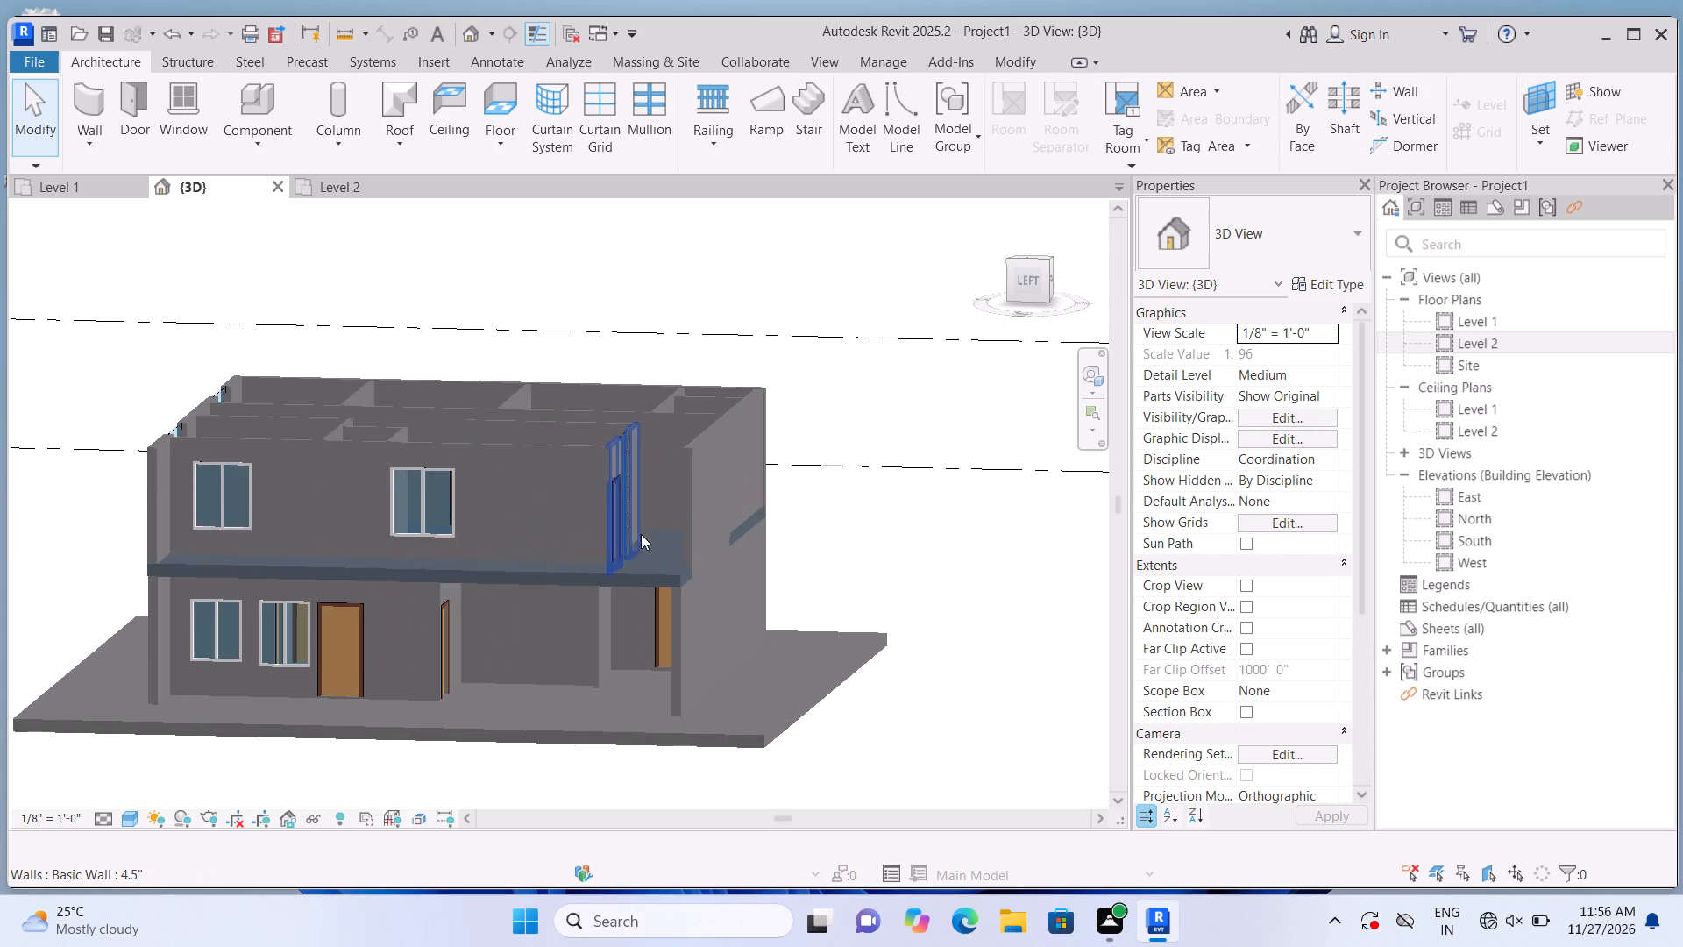
middle_click_drag(621, 545, 590, 544, "shift")
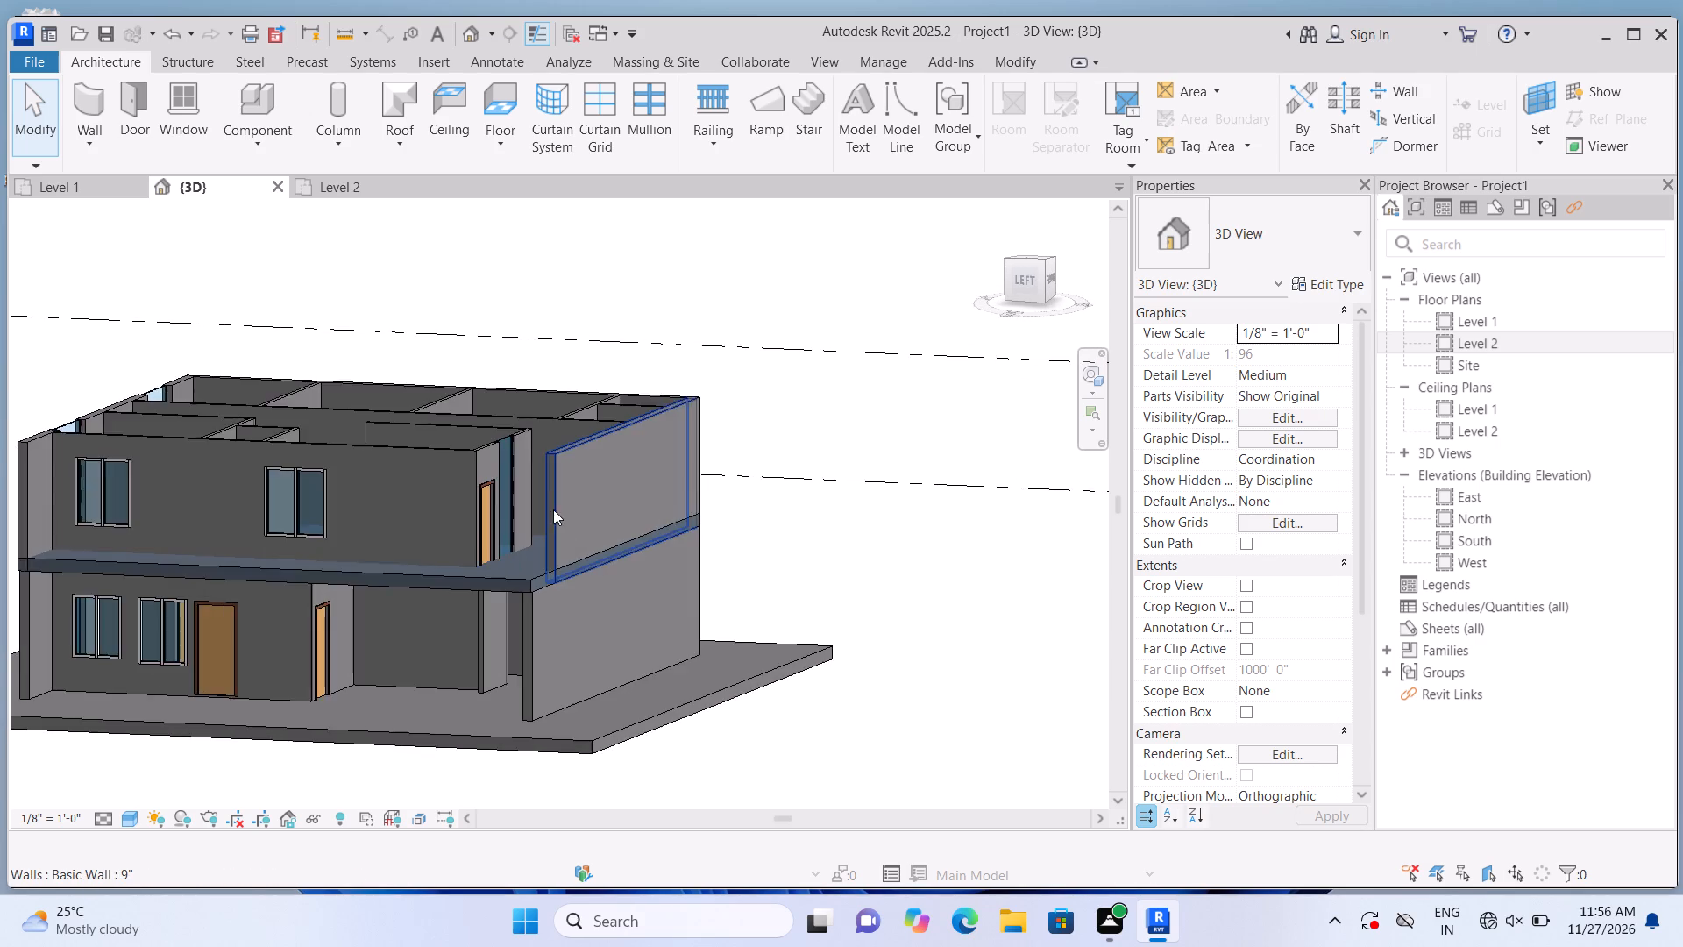
scroll(550, 505, "up", 7)
left_click(486, 492)
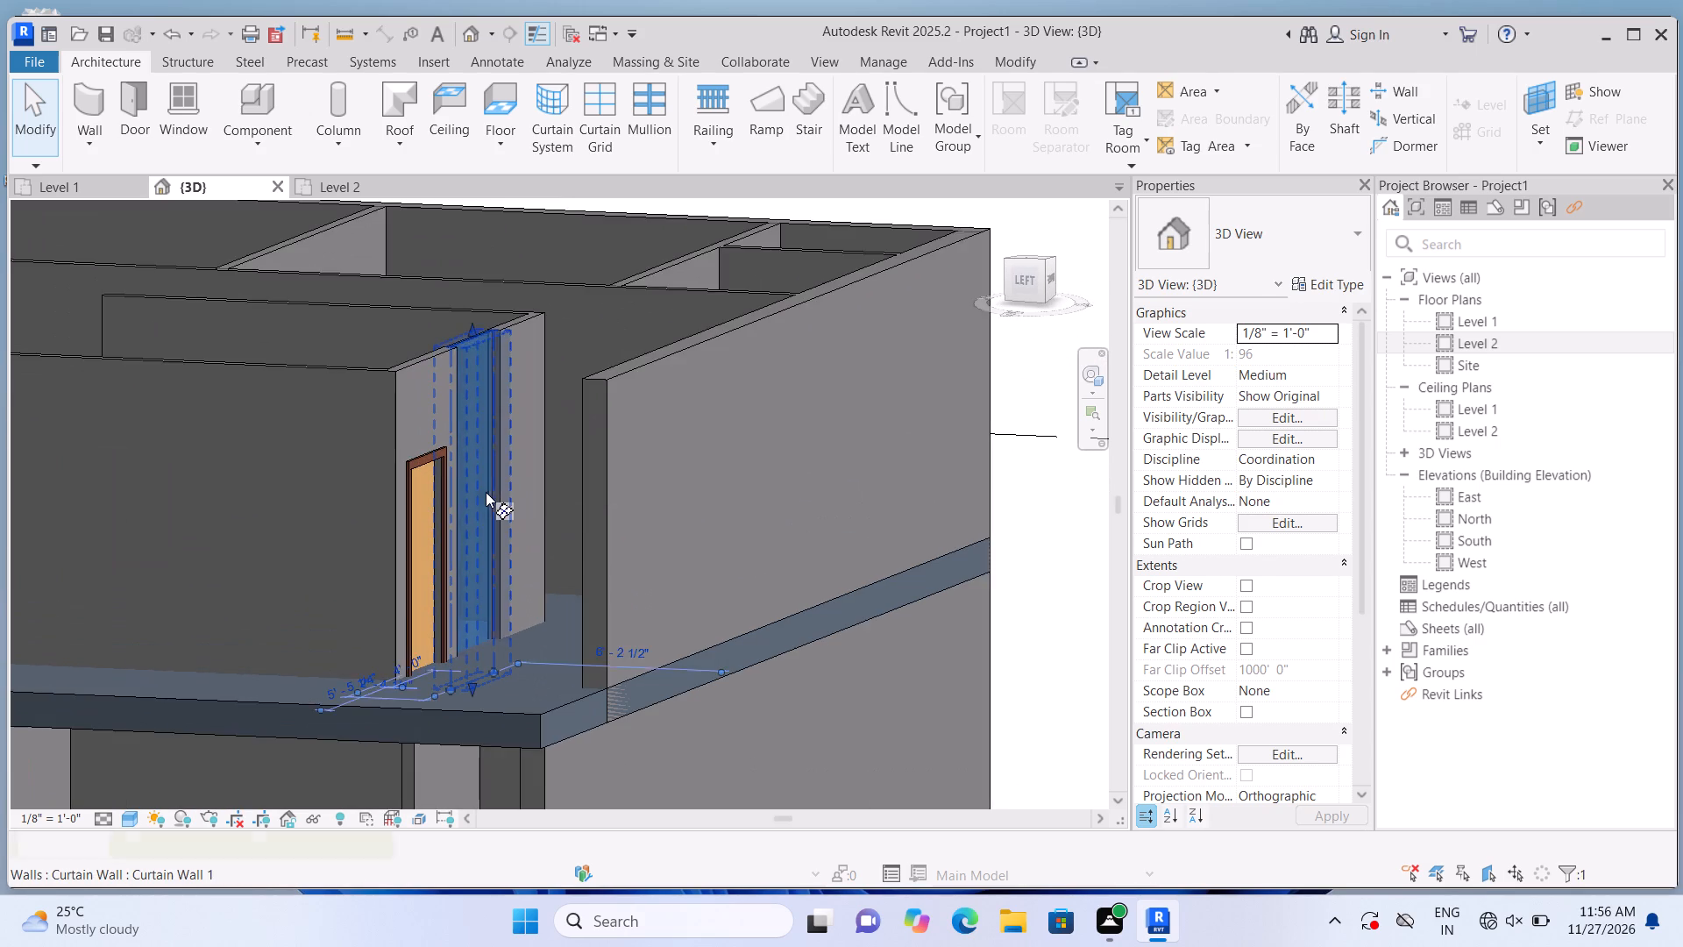
scroll(488, 498, "up", 4)
scroll(534, 518, "down", 3)
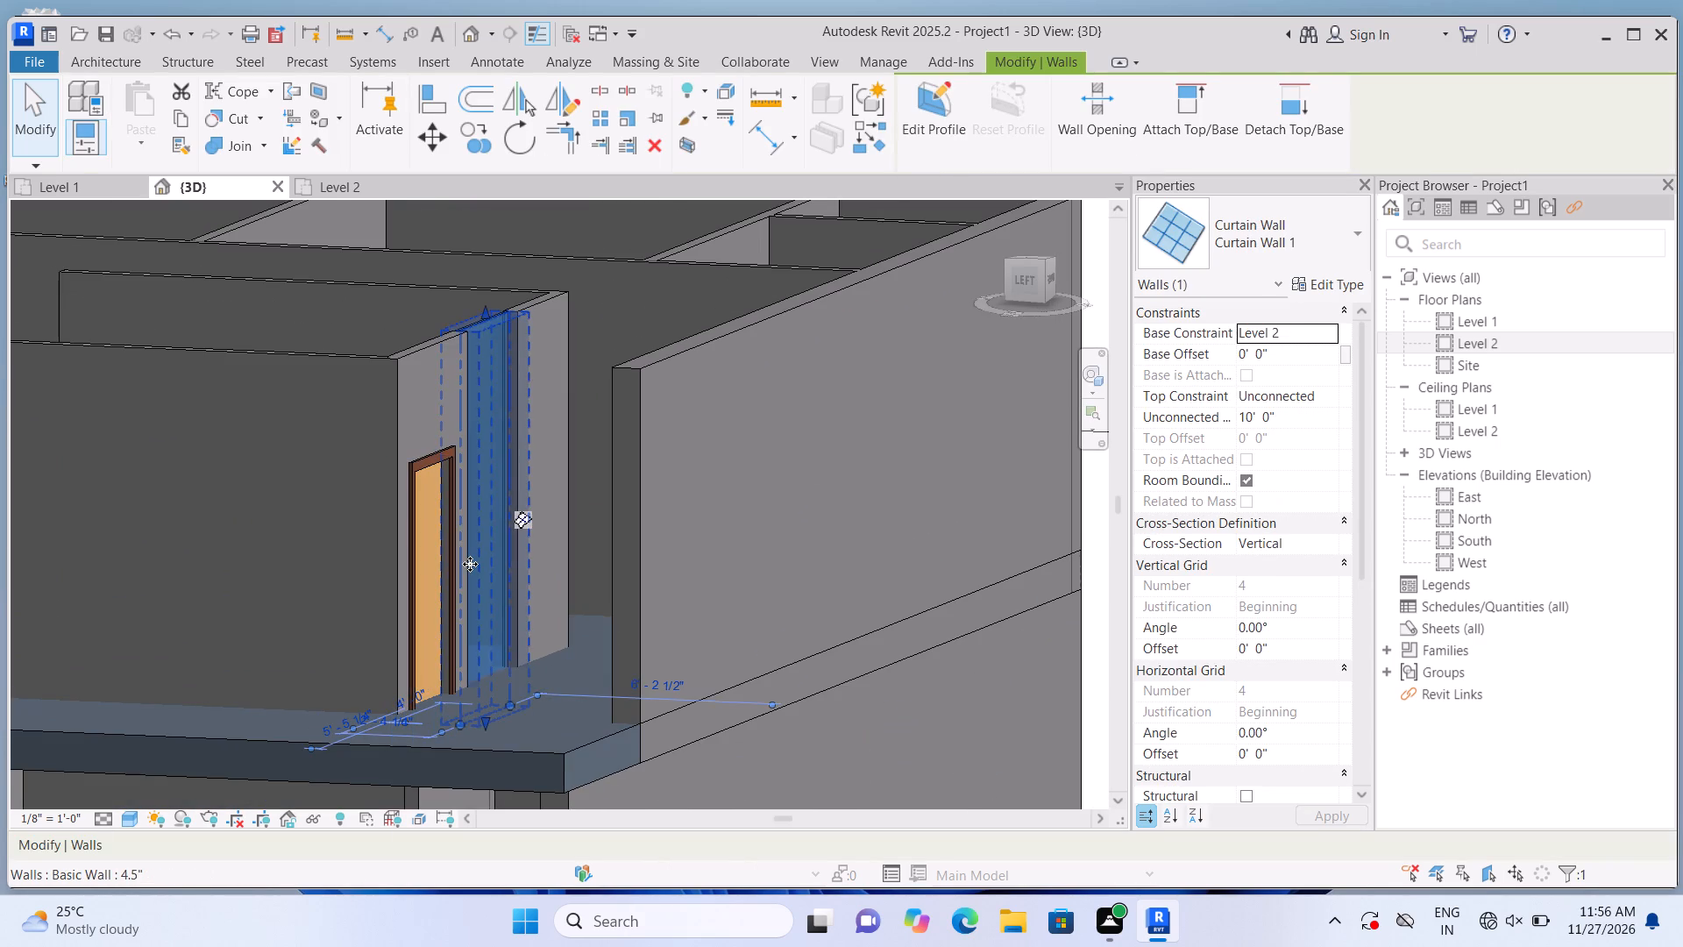
key("Escape")
scroll(449, 559, "up", 3)
left_click(529, 530)
scroll(550, 524, "up", 1)
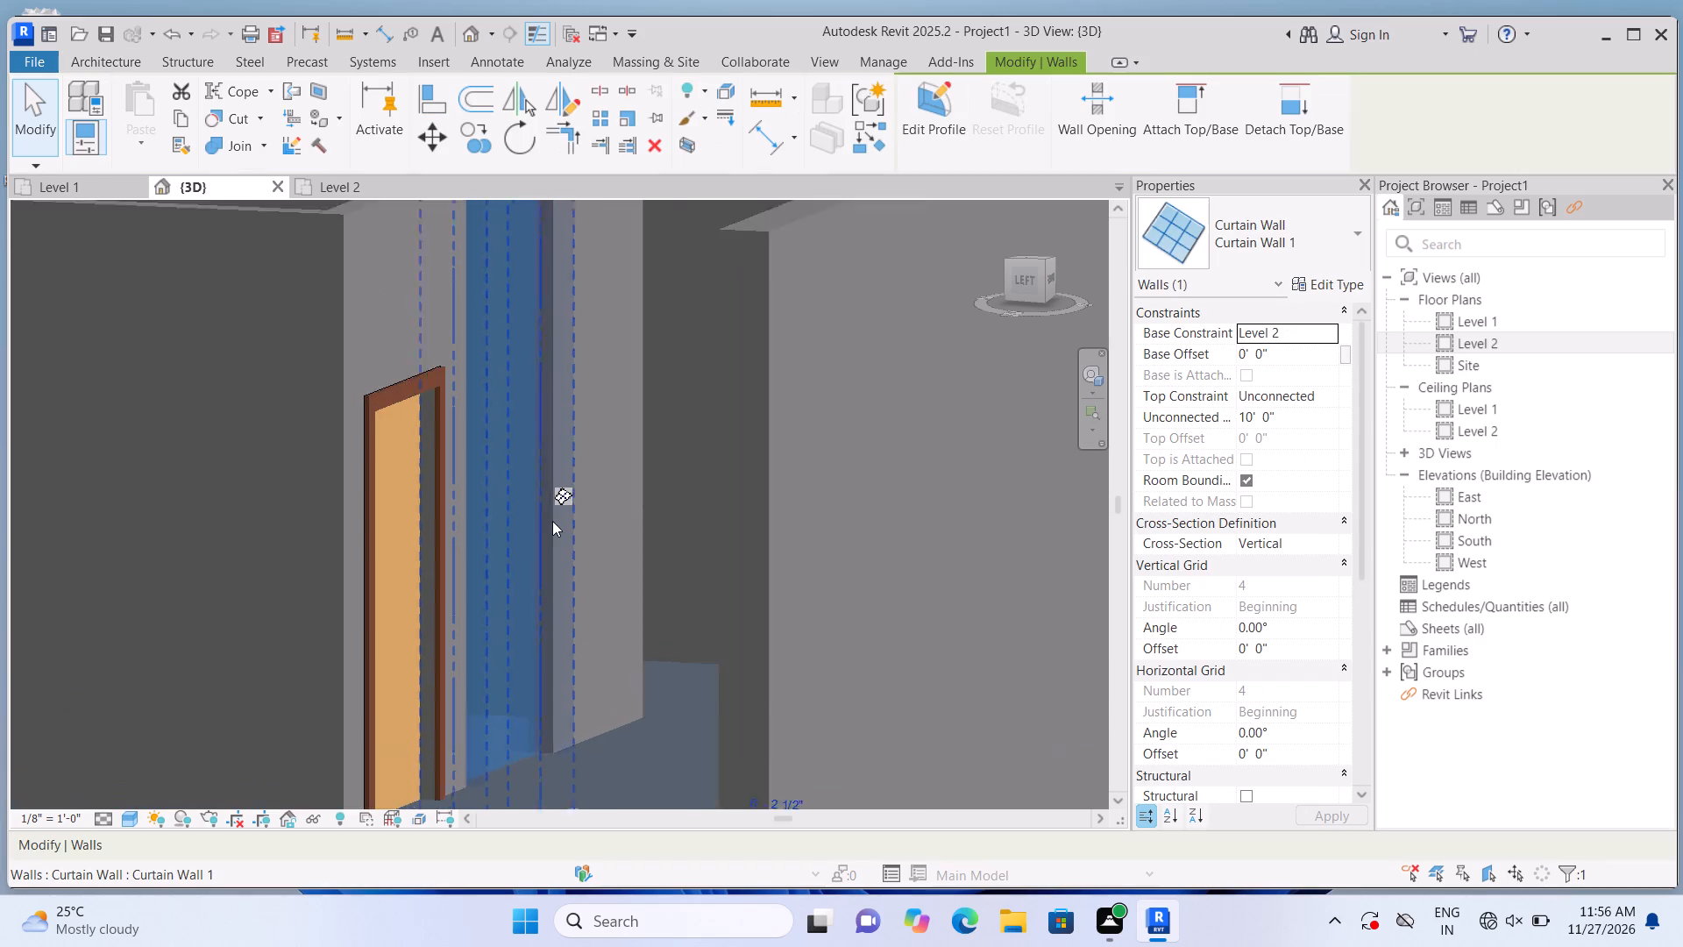
scroll(552, 521, "up", 3)
scroll(552, 519, "down", 6)
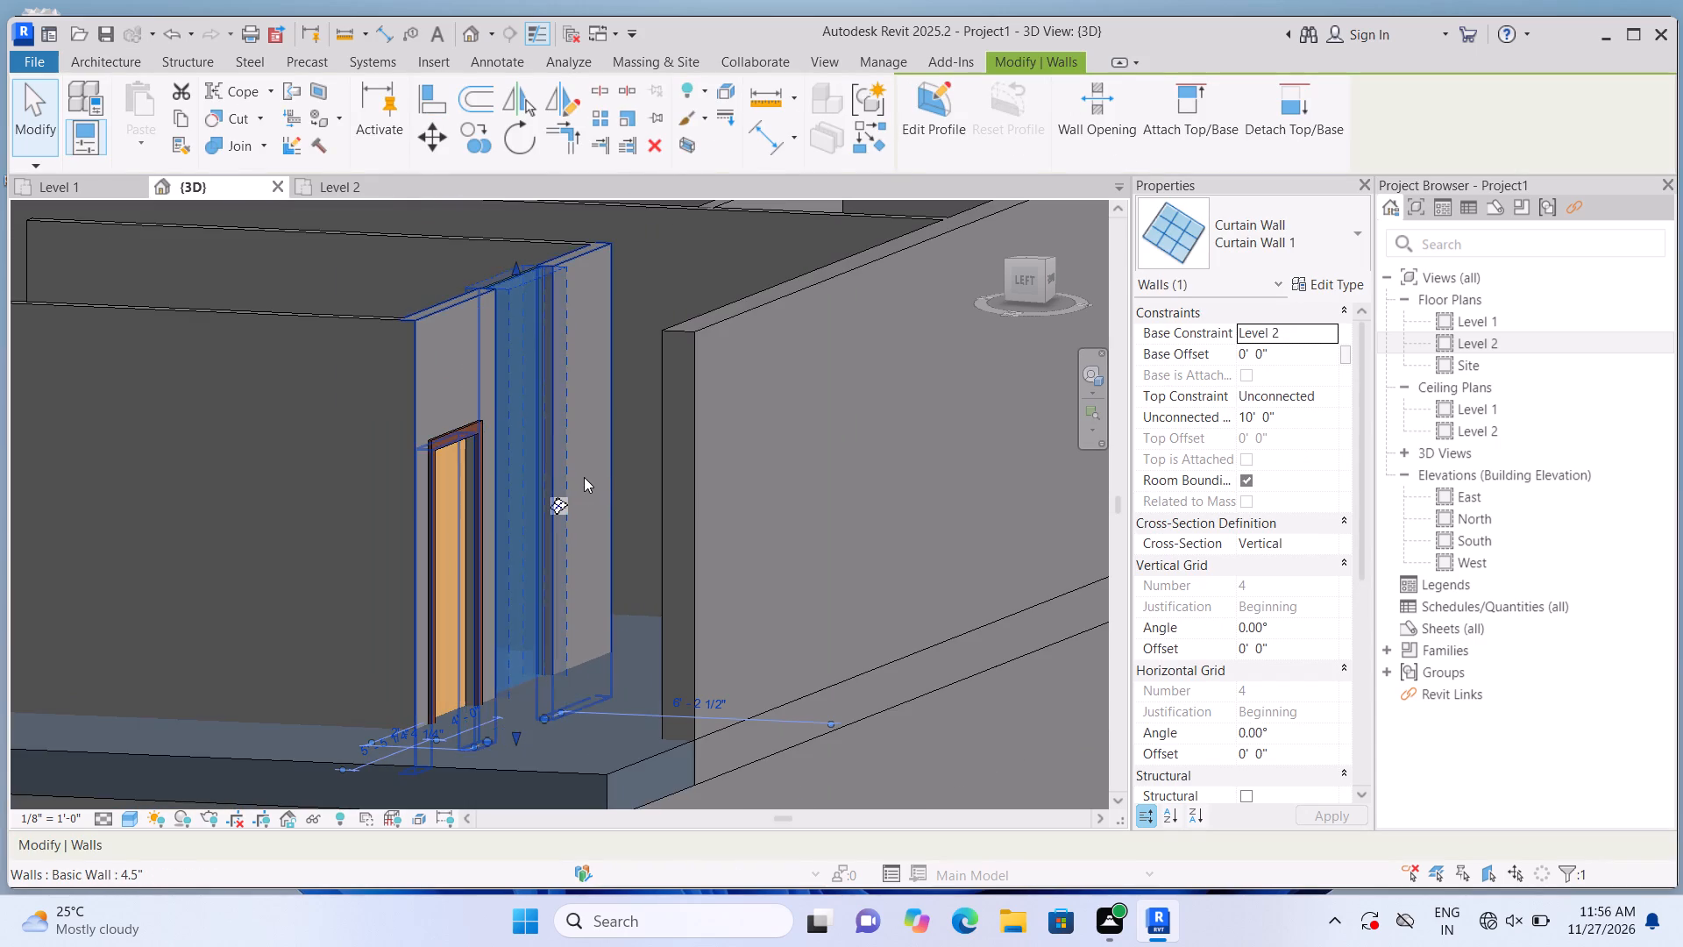
scroll(581, 477, "up", 2)
left_click(522, 493)
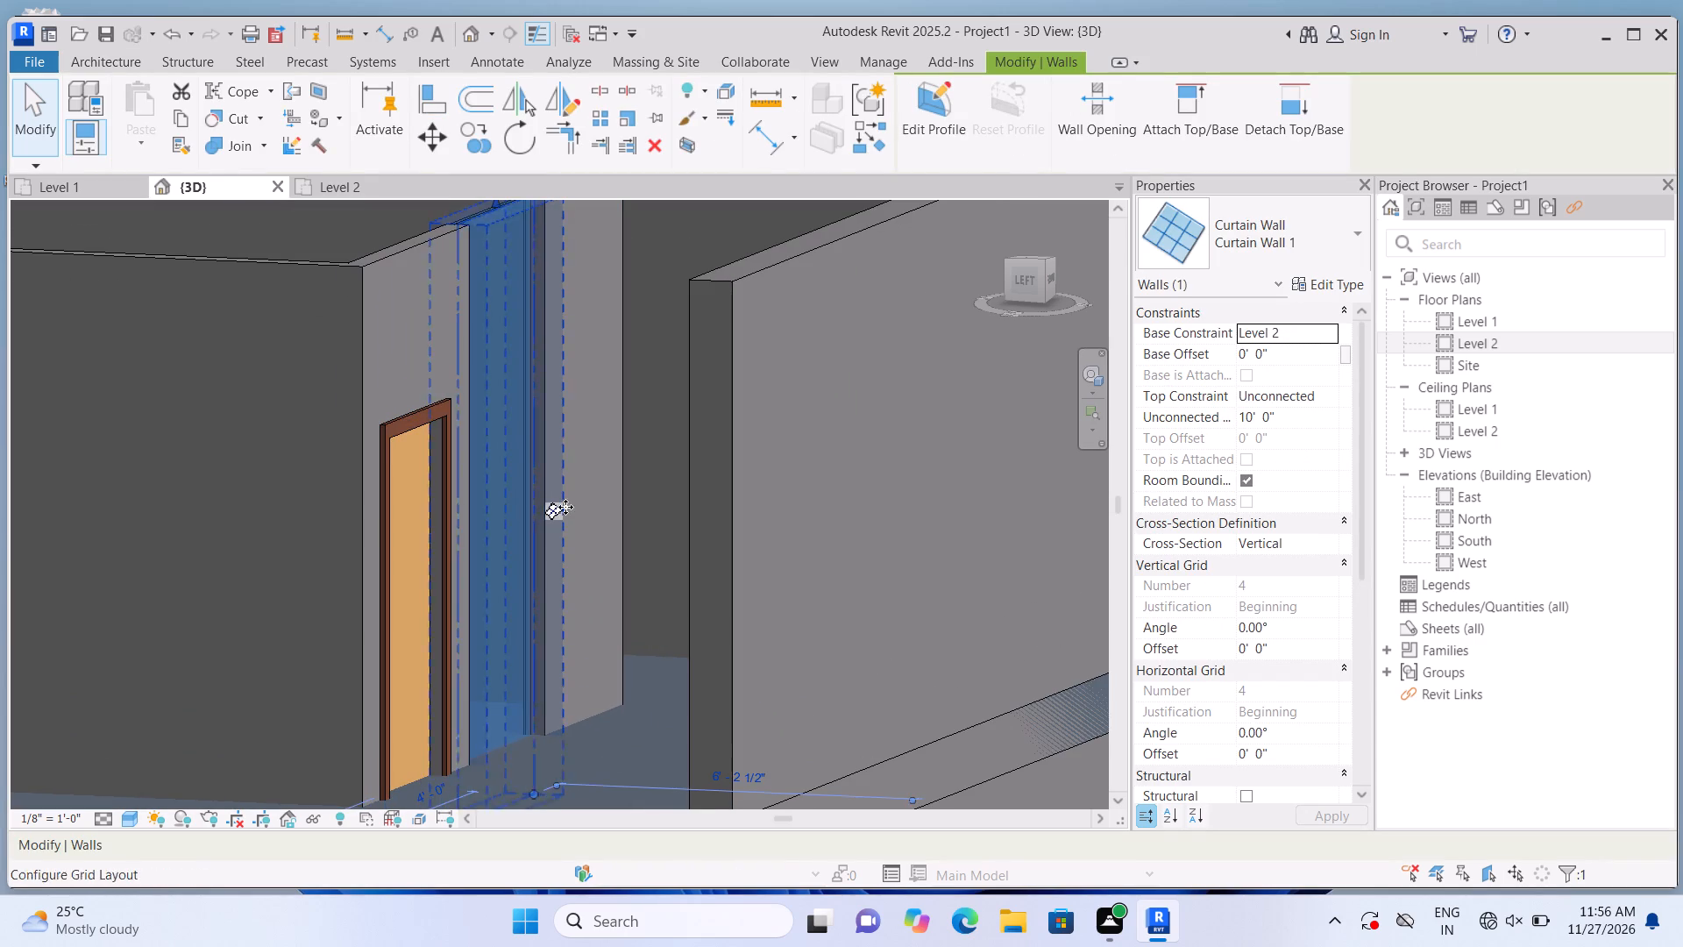
scroll(565, 507, "down", 4)
key("Escape")
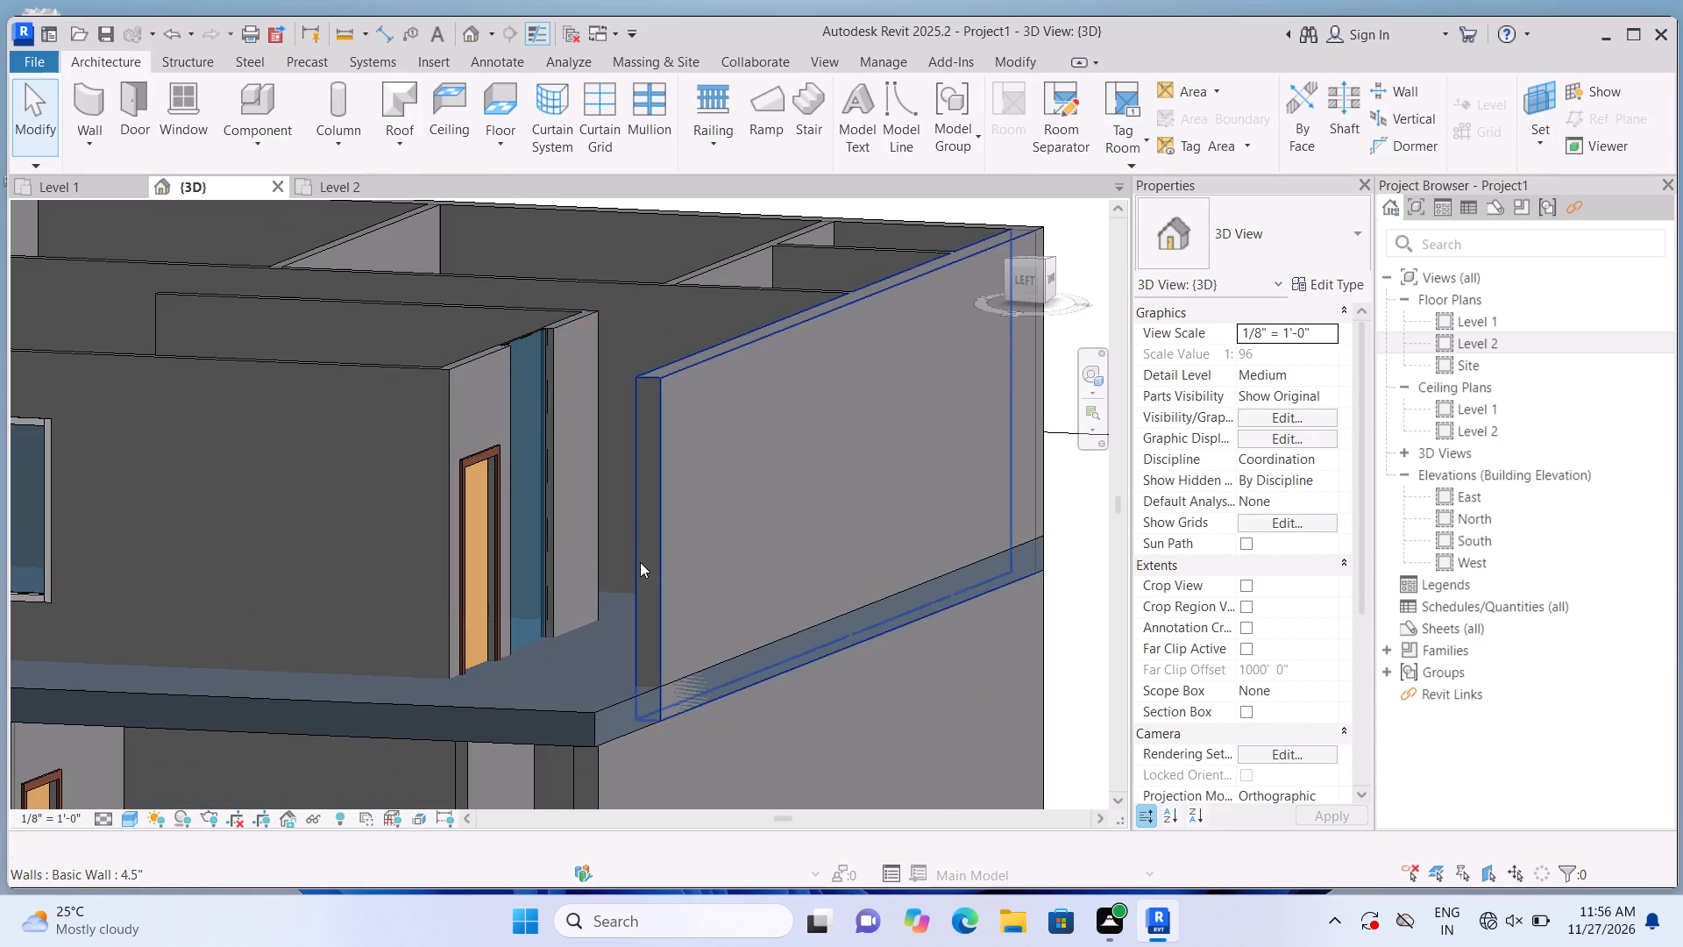
Delete the 9" outer wall along the south edge of Level 2.
scroll(641, 563, "down", 3)
left_click(848, 483)
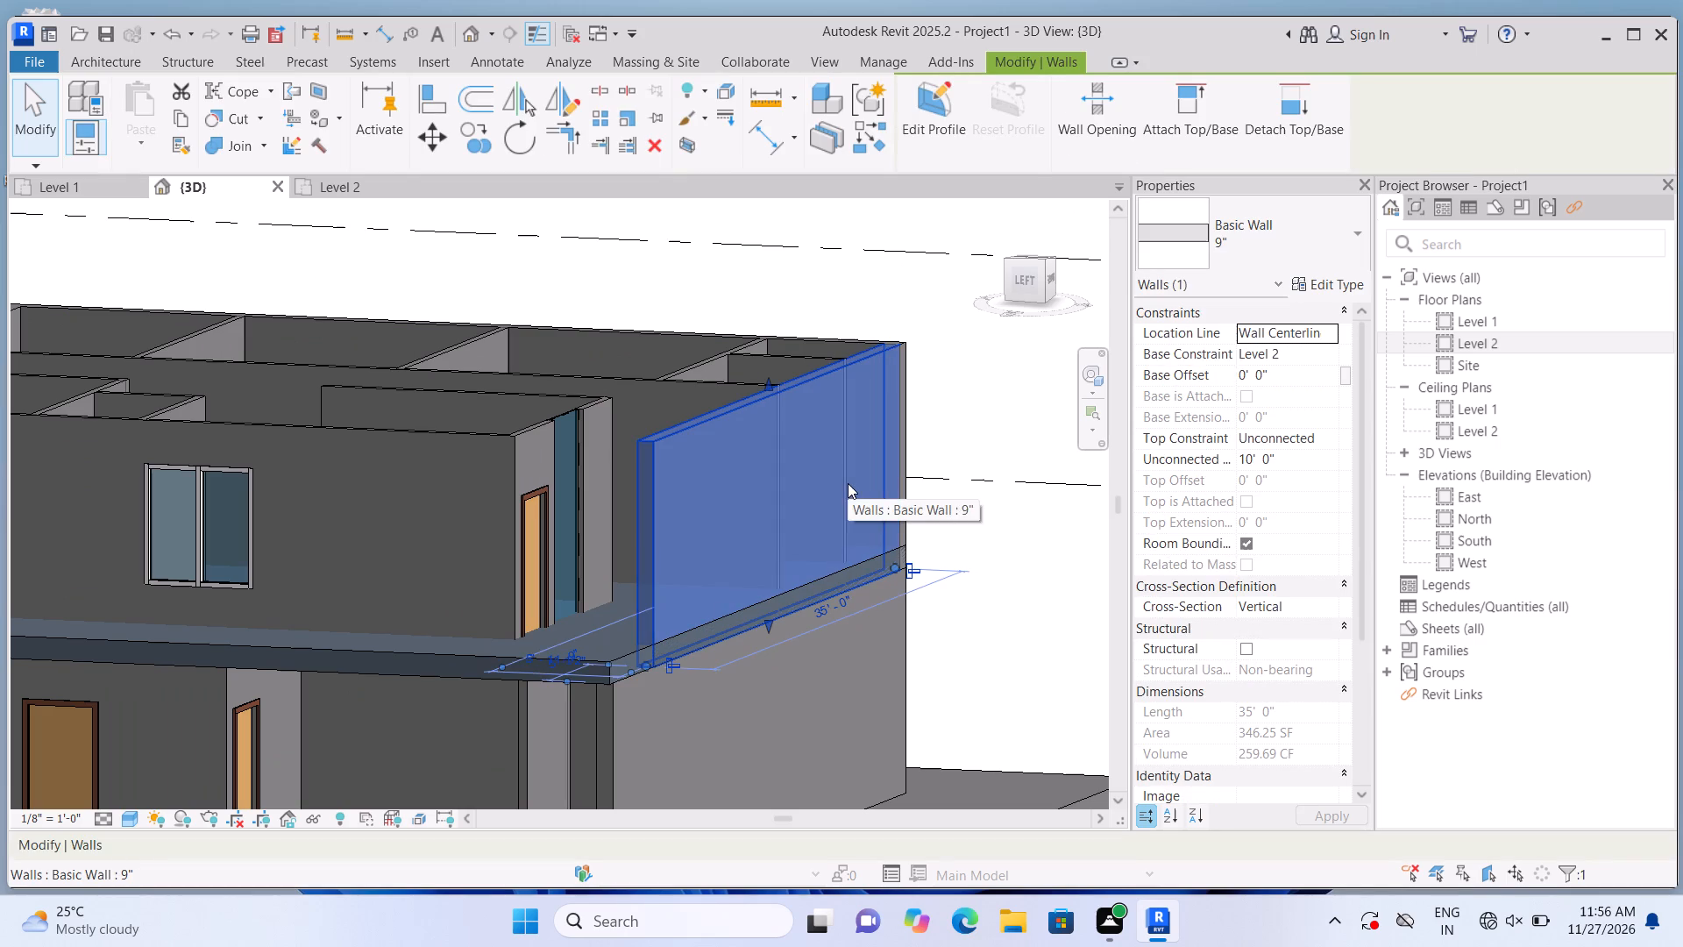
key("Delete")
Widen the south curtain wall window to about 4'-9 3/4" and raise its base about 1'-8 1/2" above Level 2.
middle_click_drag(953, 447, 915, 457, "shift")
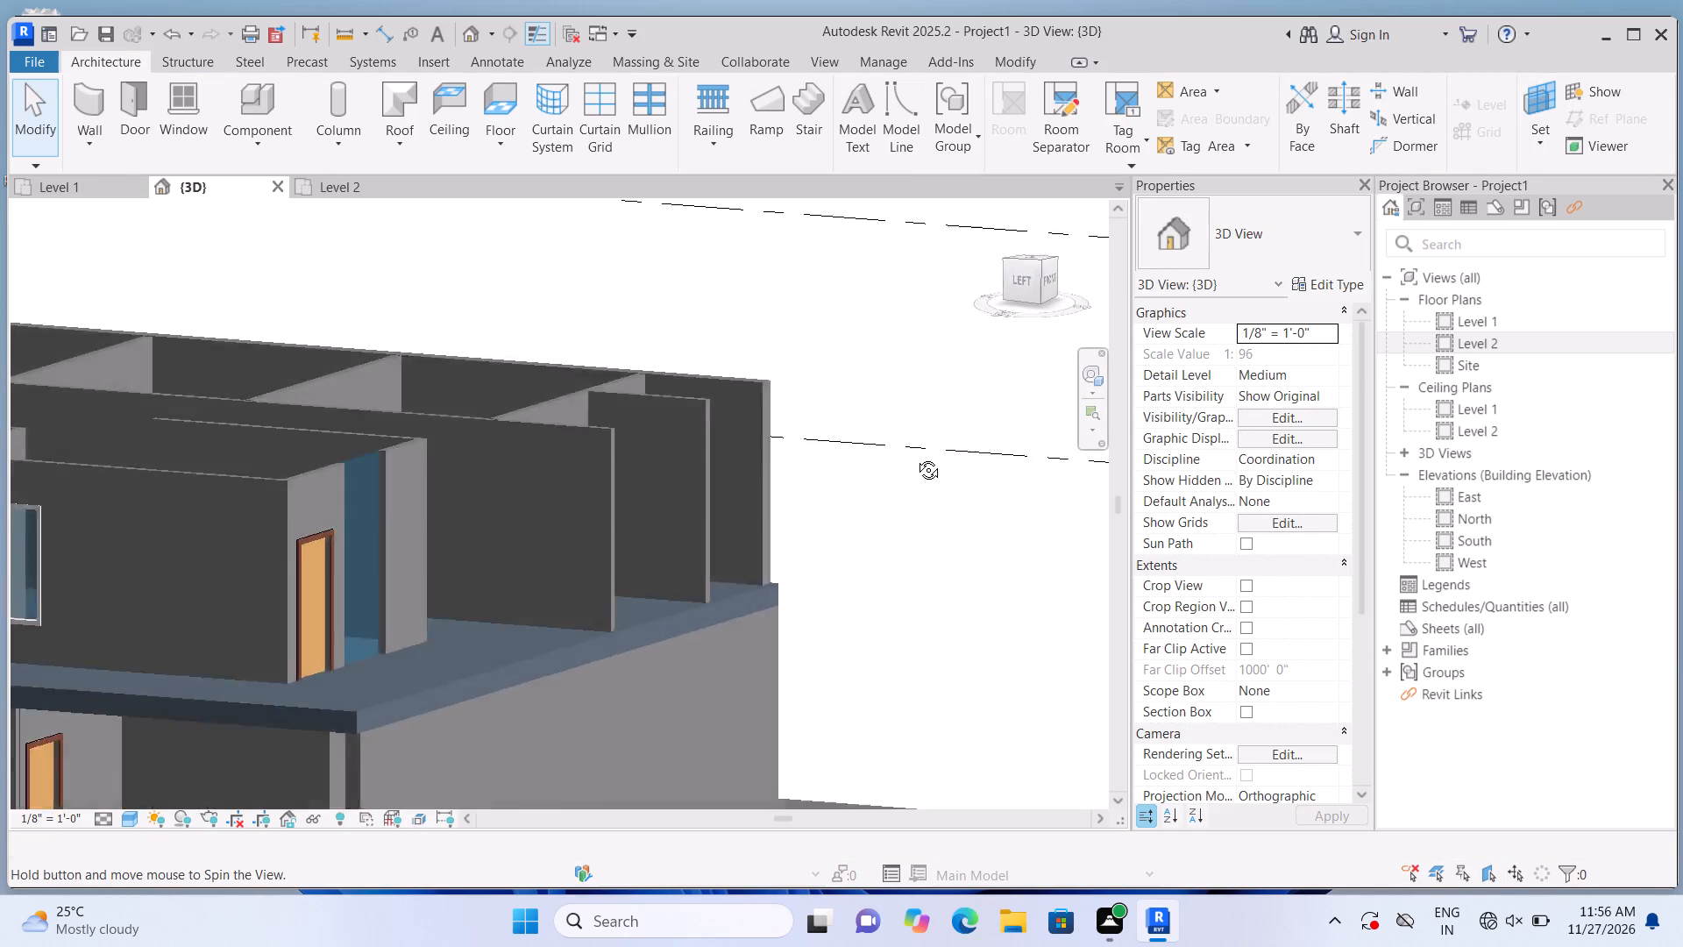
middle_click_drag(915, 457, 843, 456, "shift")
left_click(1042, 275)
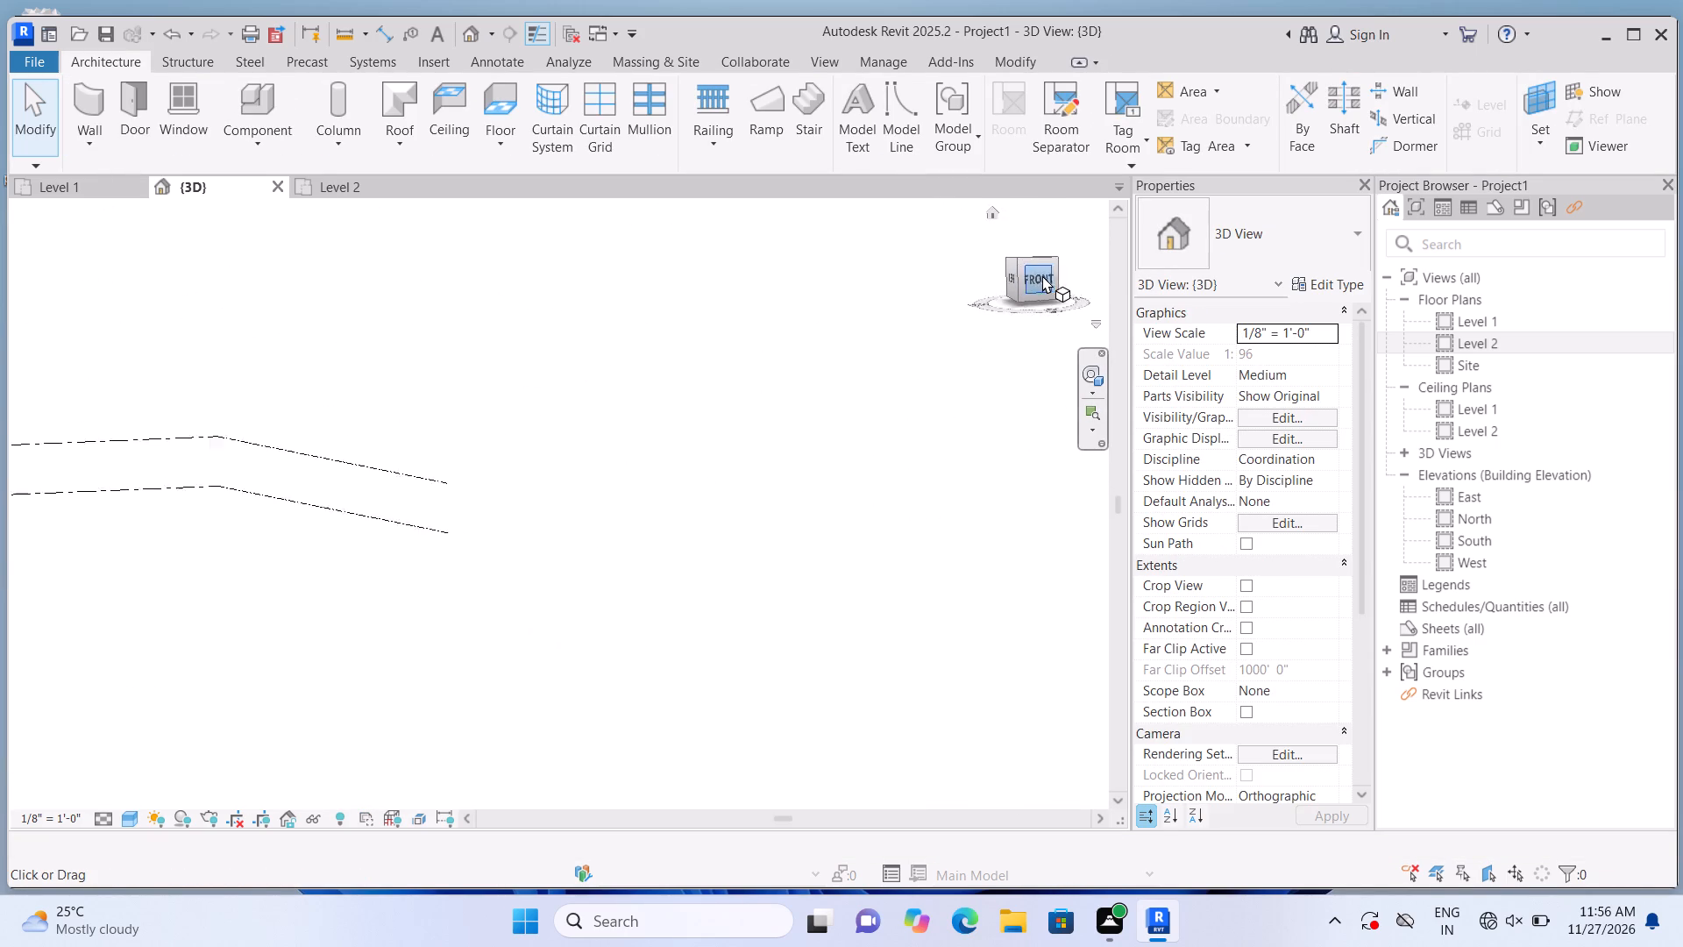
scroll(373, 483, "up", 12)
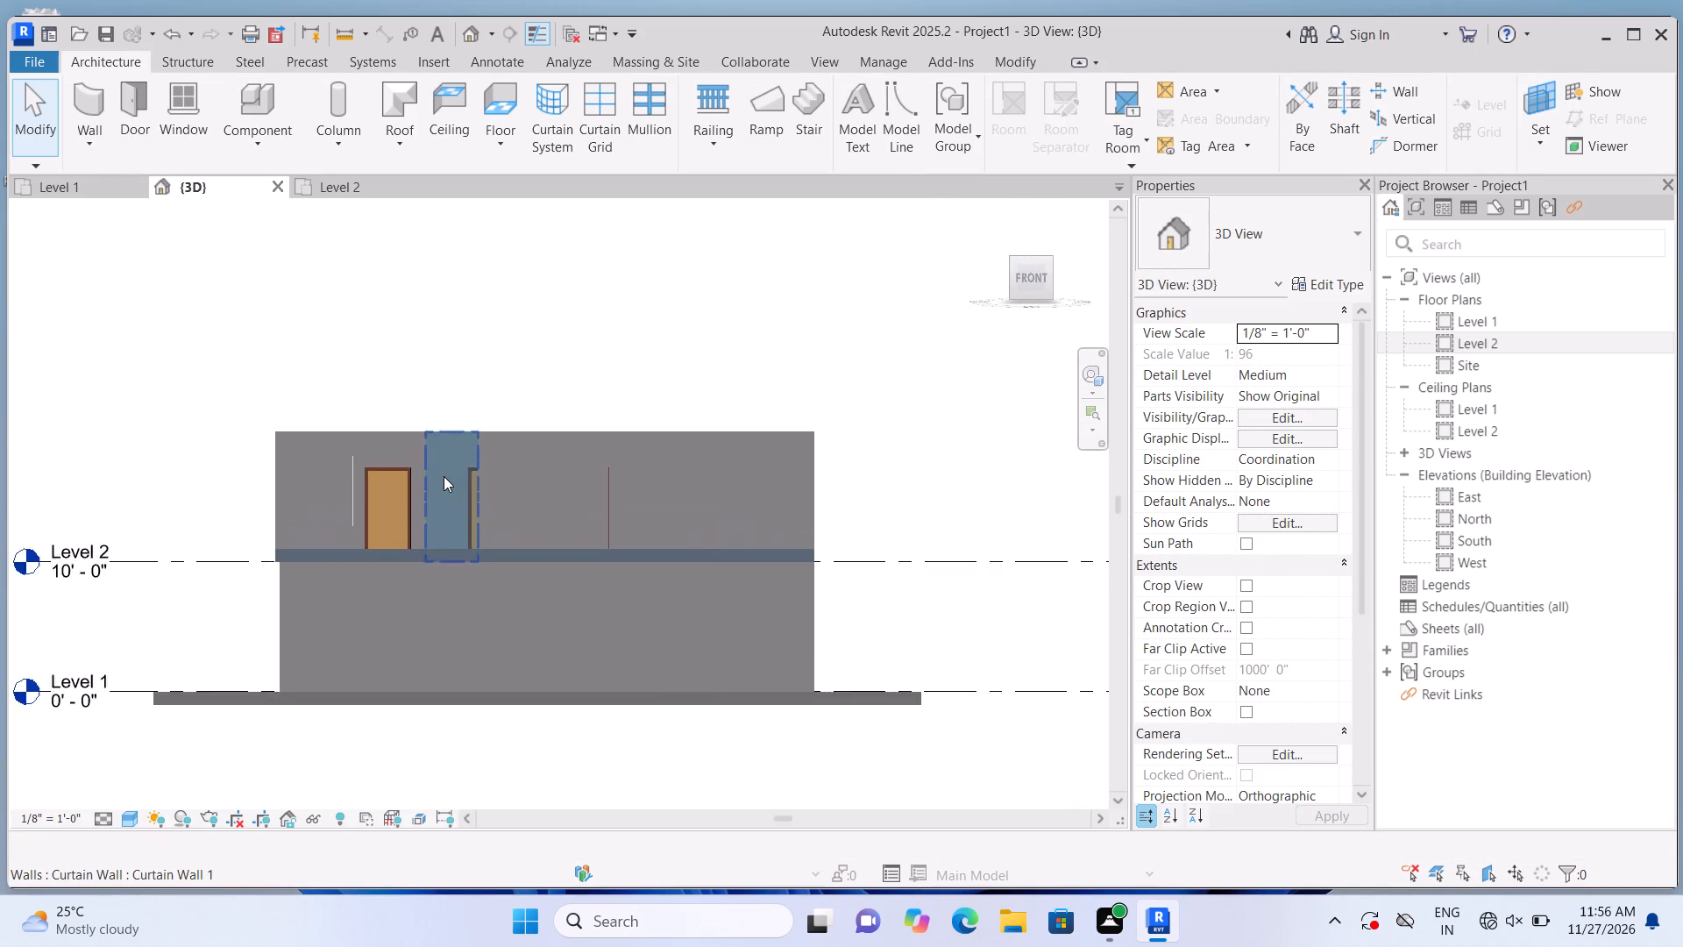
scroll(444, 476, "up", 5)
left_click(444, 476)
left_click_drag(529, 520, 541, 520)
left_click_drag(470, 679, 470, 658)
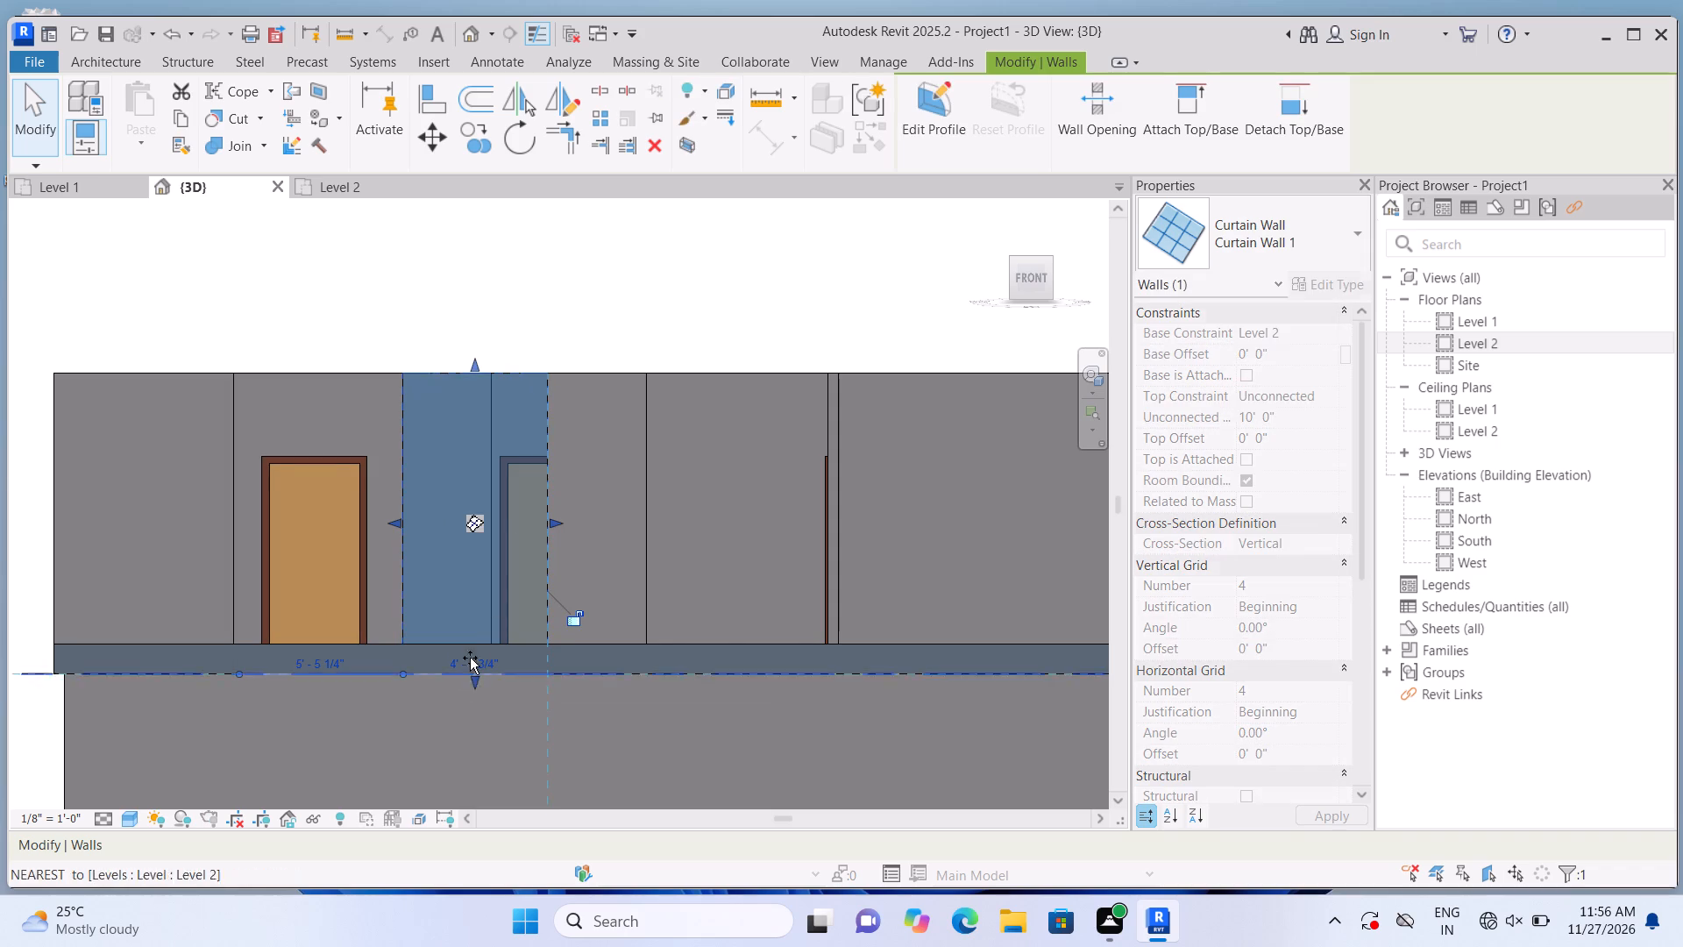
left_click_drag(470, 658, 479, 623)
Raise the 36" x 84" door beside the south curtain window until its head is 8'-2" above Level 2.
left_click(335, 608)
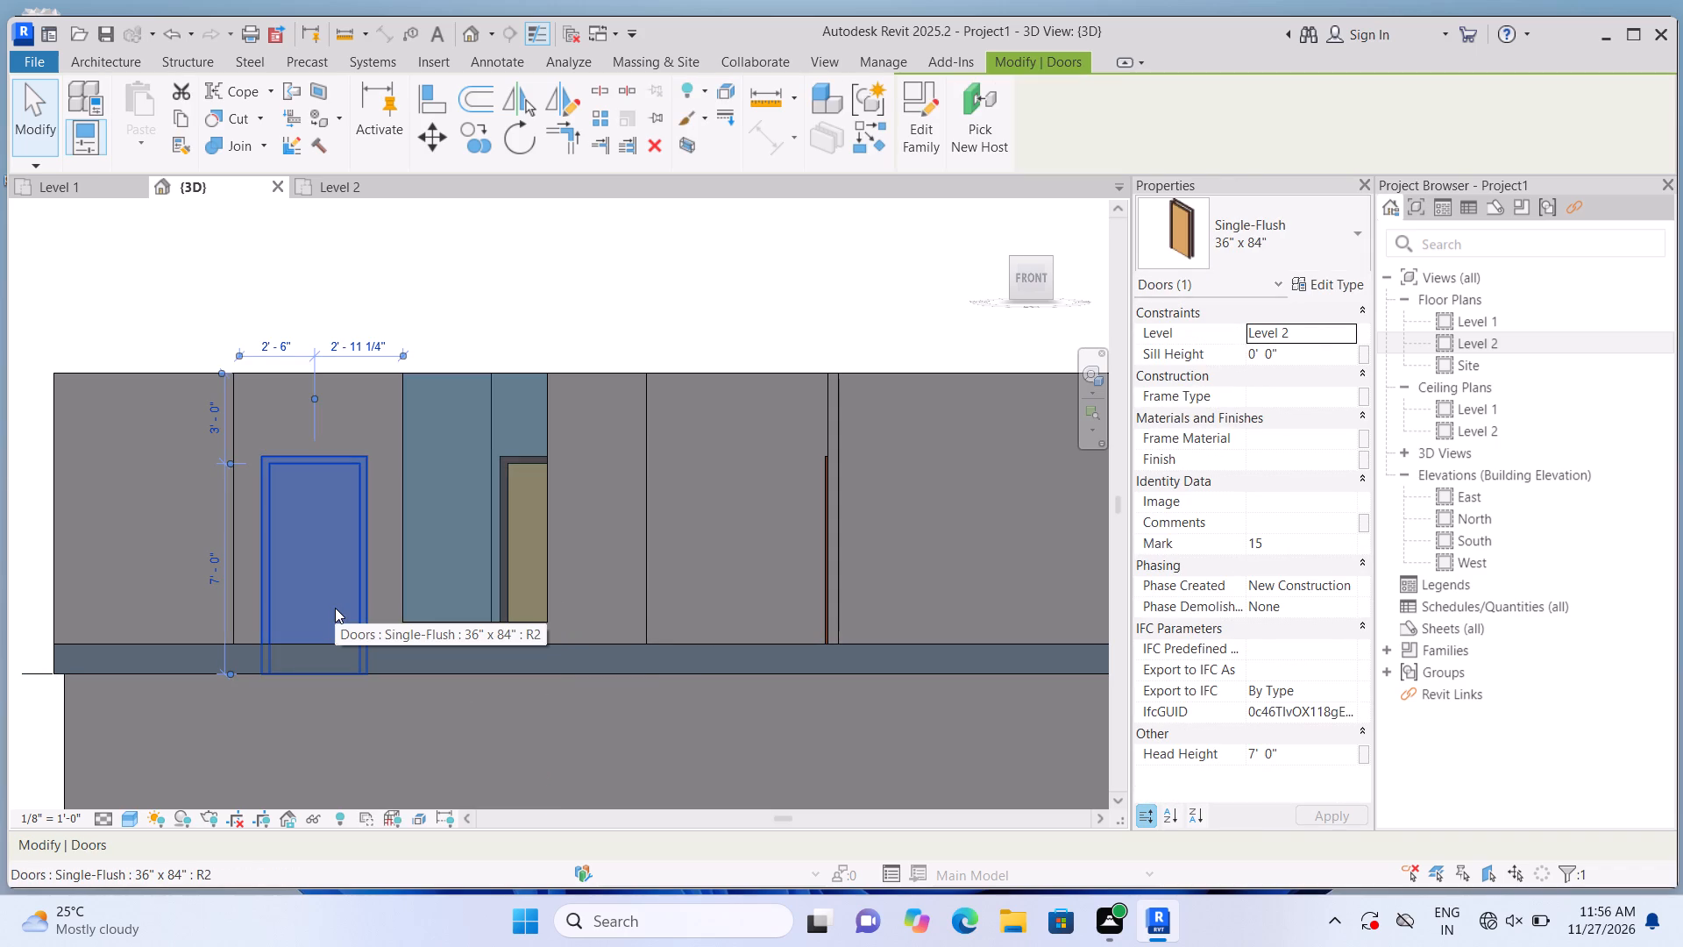
key("Up")
key("Up")
key("Up")
key("Up")
key("Up")
key("Up")
key("Up")
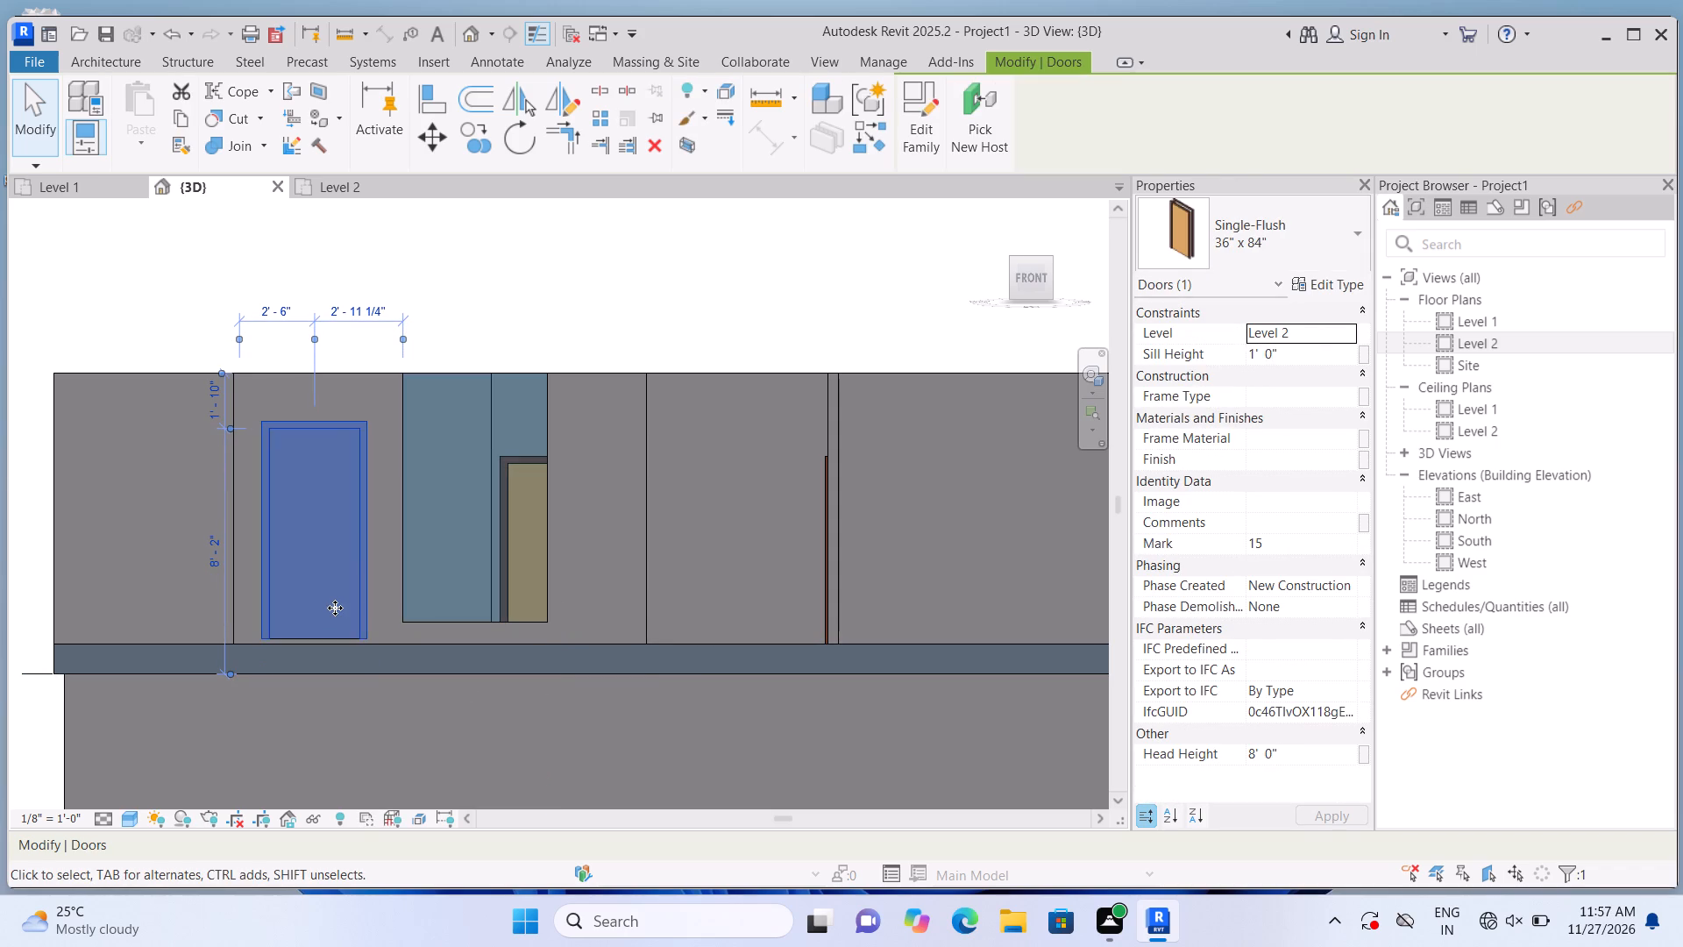
left_click(494, 295)
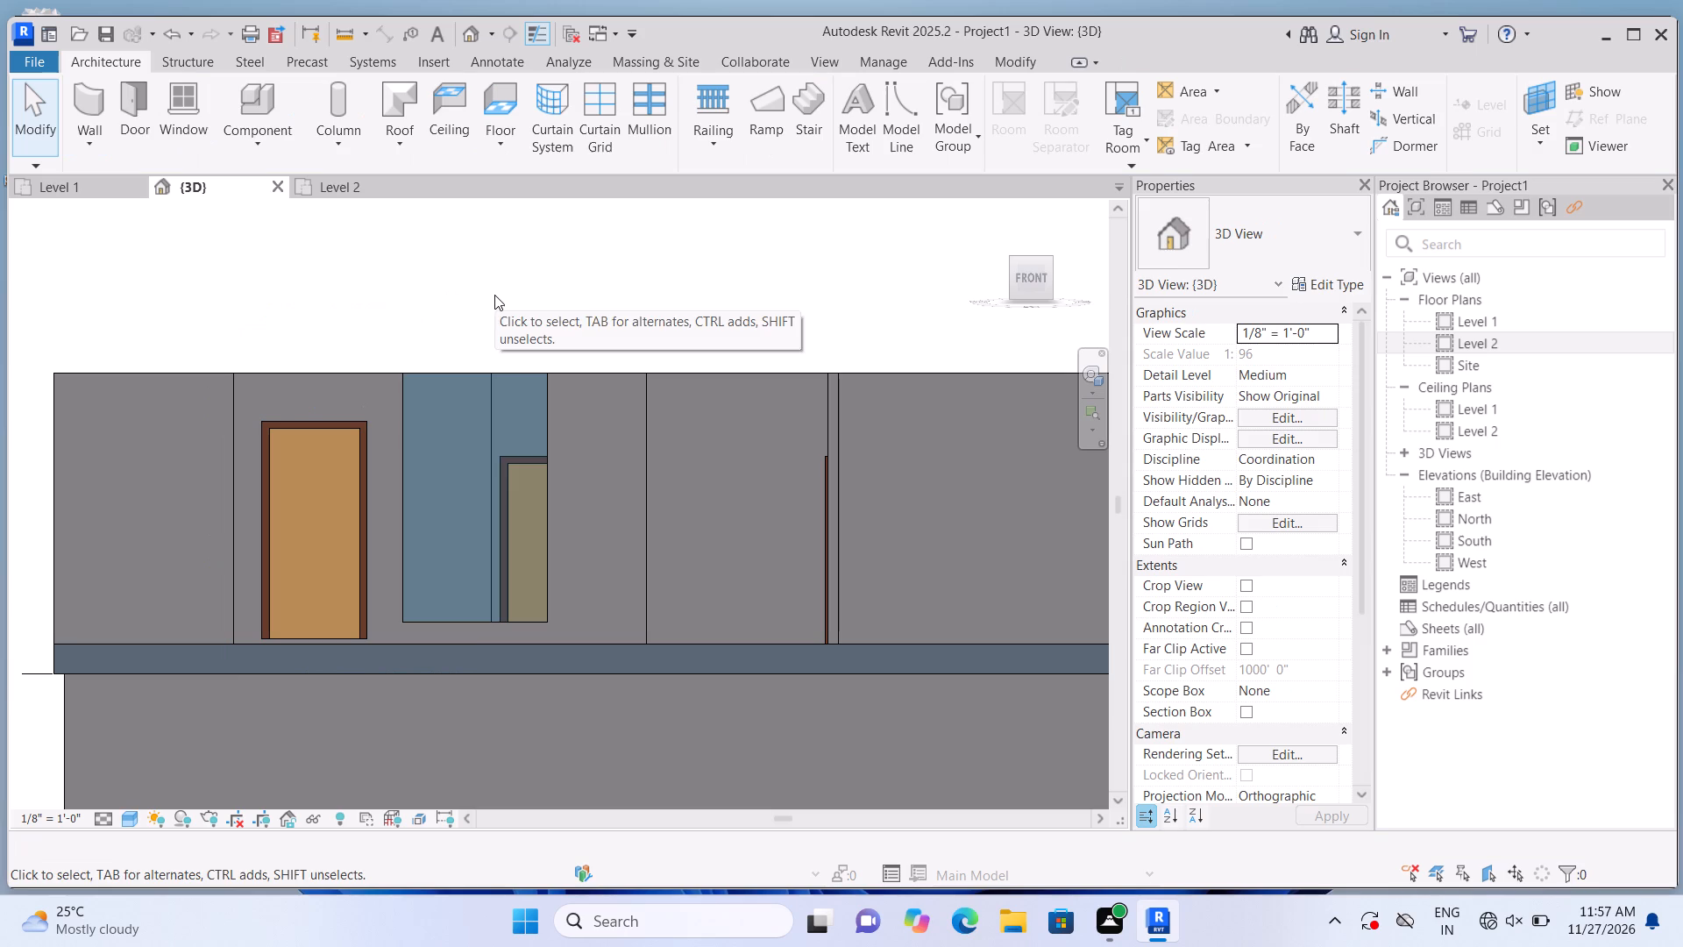
Lower the south curtain window's top edge to the neighbouring door's head, making the window about 6'-7 1/2" high.
left_click(488, 407)
left_click_drag(474, 361, 478, 422)
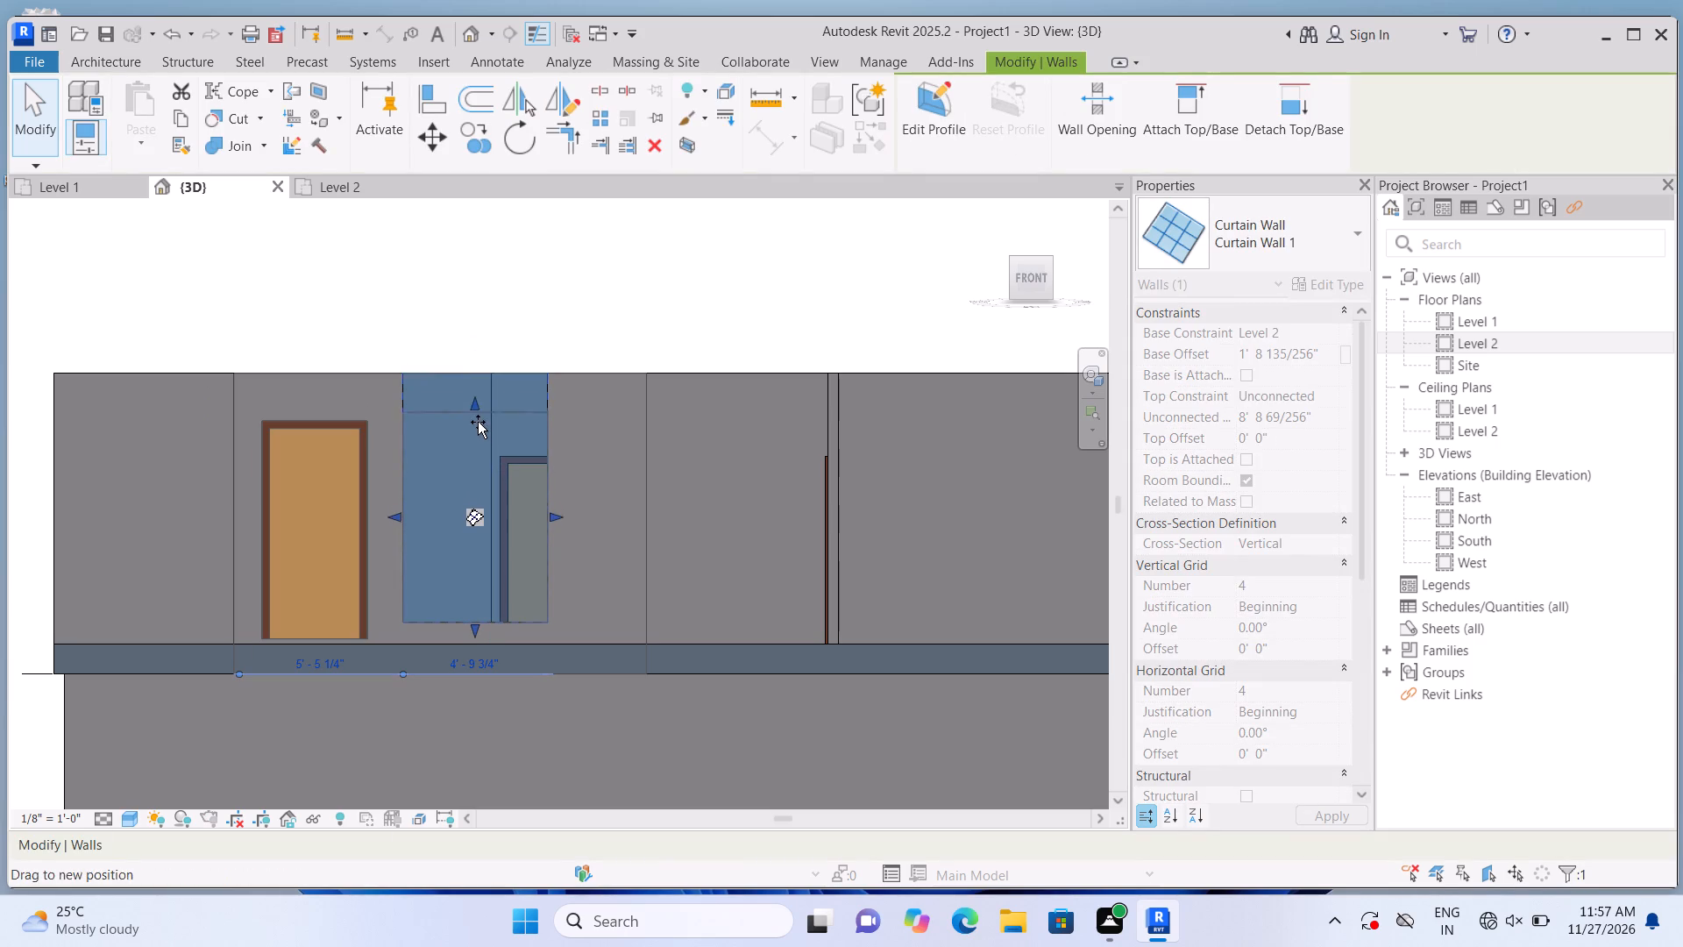
left_click_drag(478, 422, 477, 424)
left_click(477, 424)
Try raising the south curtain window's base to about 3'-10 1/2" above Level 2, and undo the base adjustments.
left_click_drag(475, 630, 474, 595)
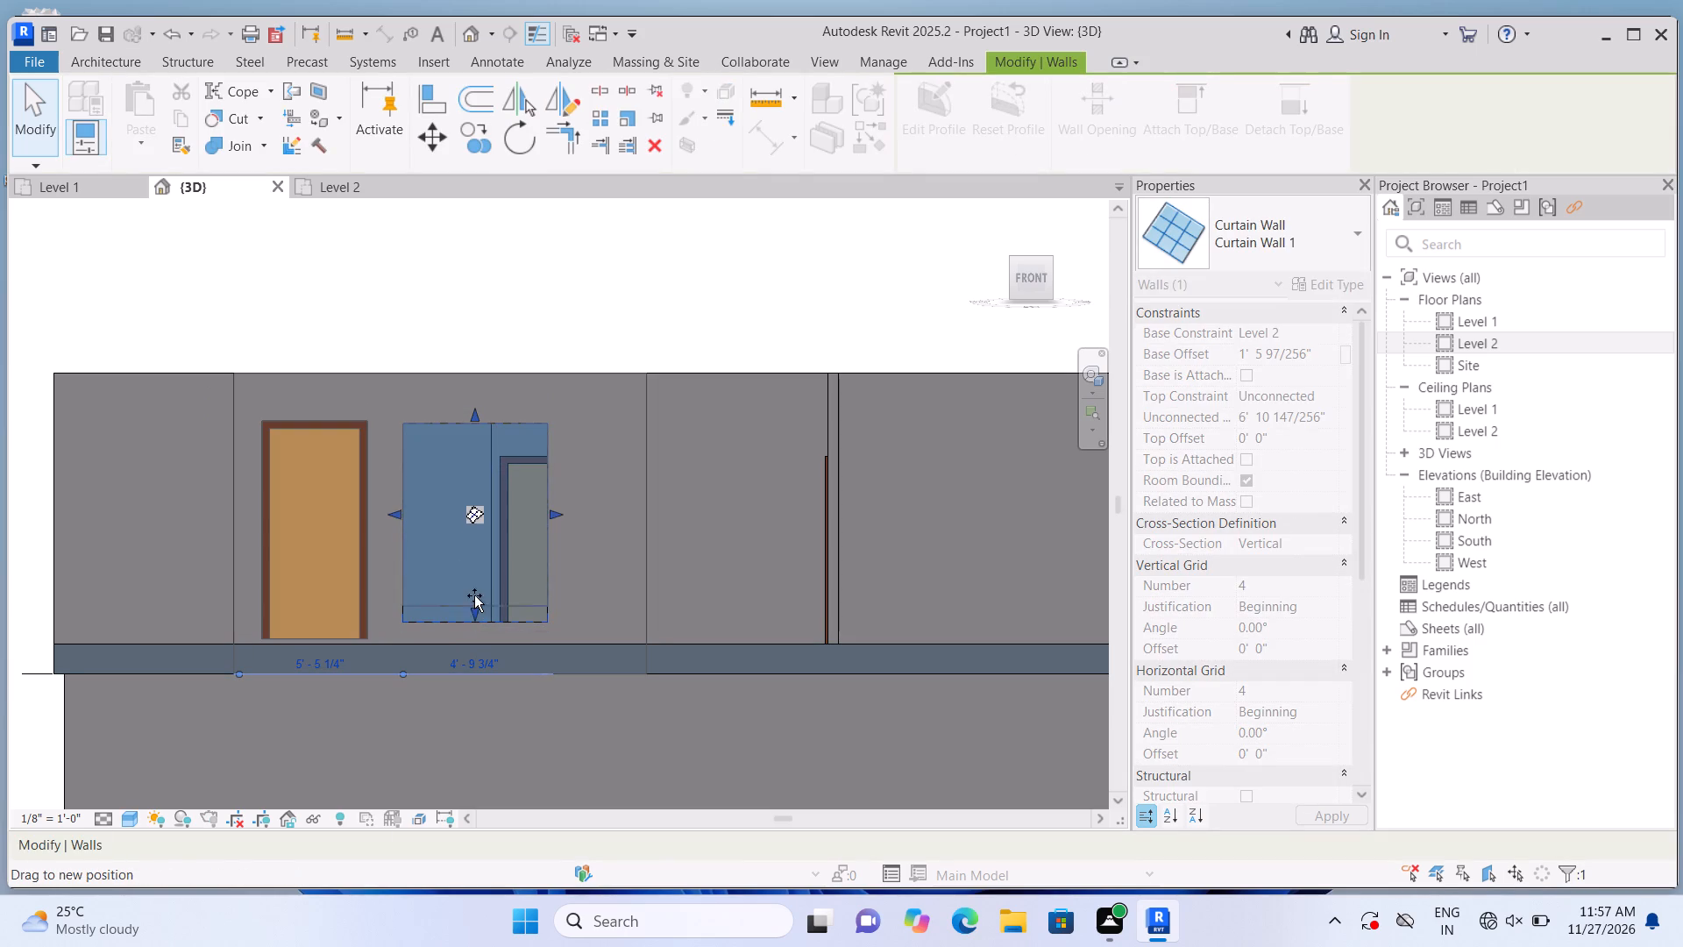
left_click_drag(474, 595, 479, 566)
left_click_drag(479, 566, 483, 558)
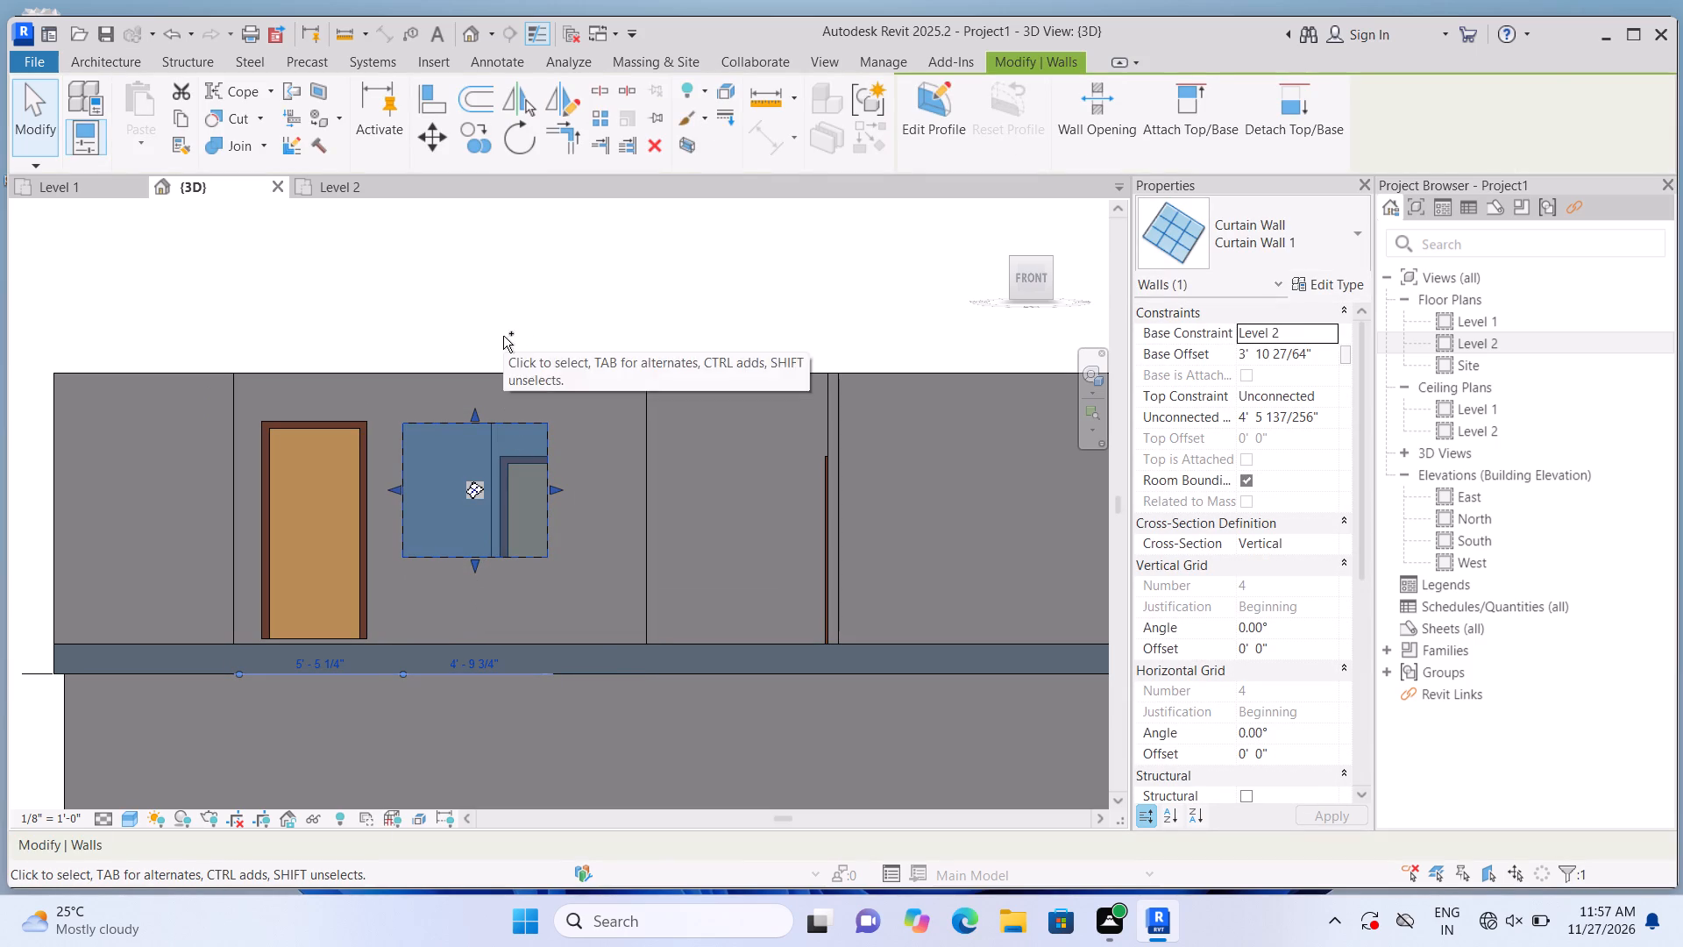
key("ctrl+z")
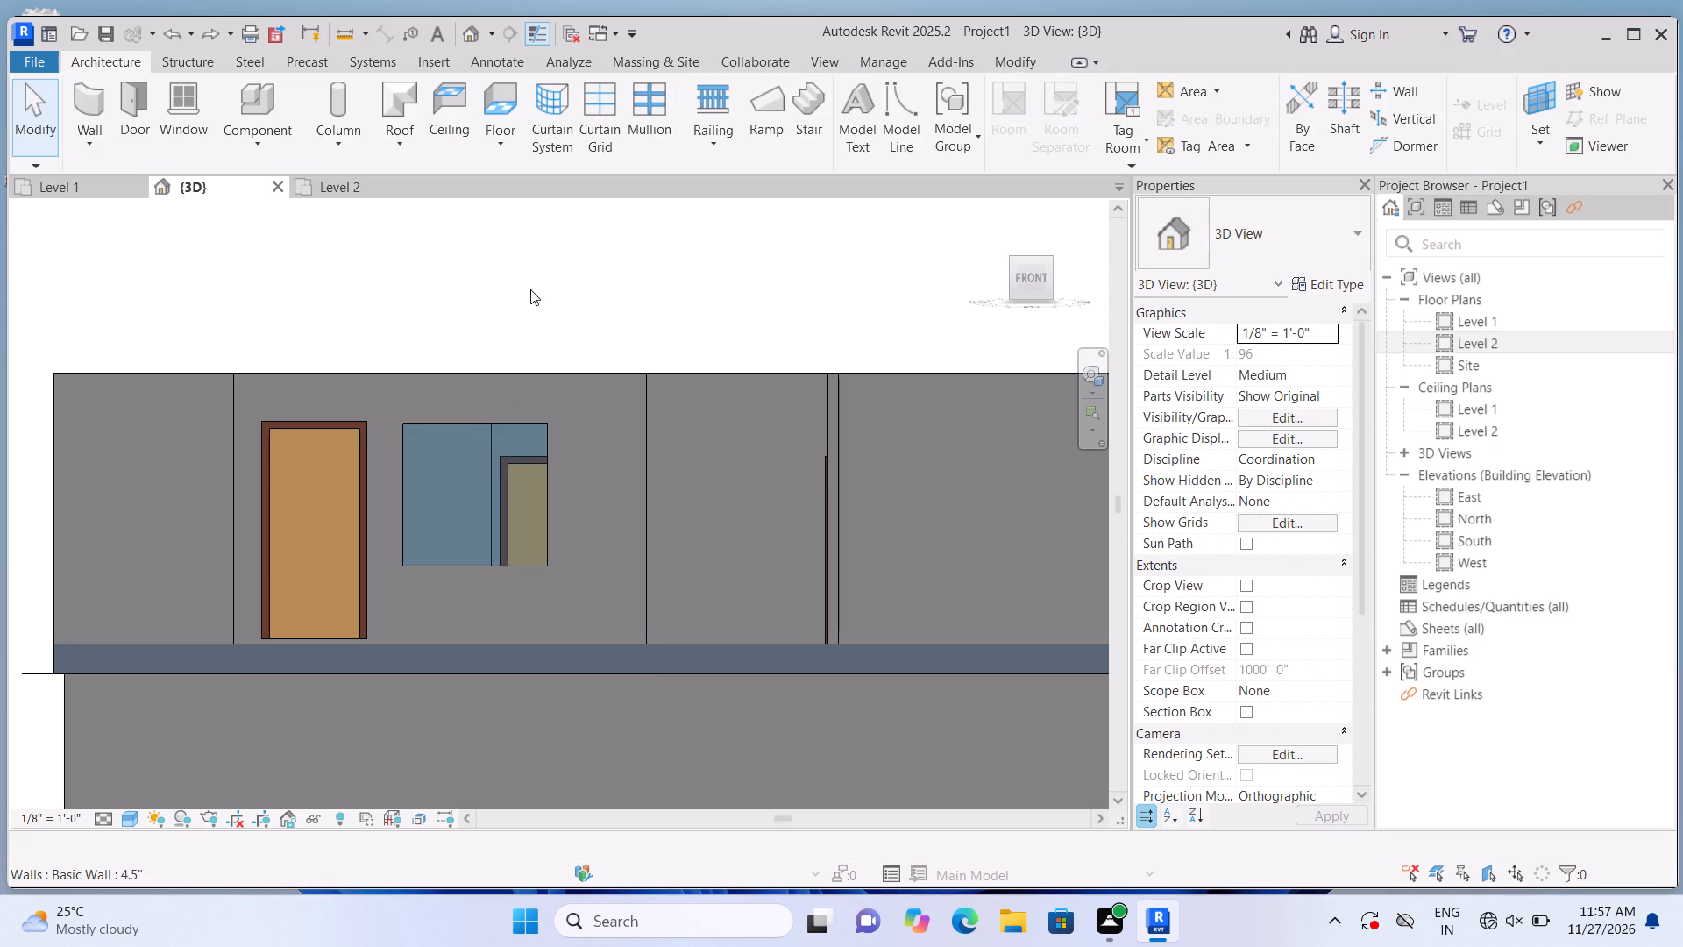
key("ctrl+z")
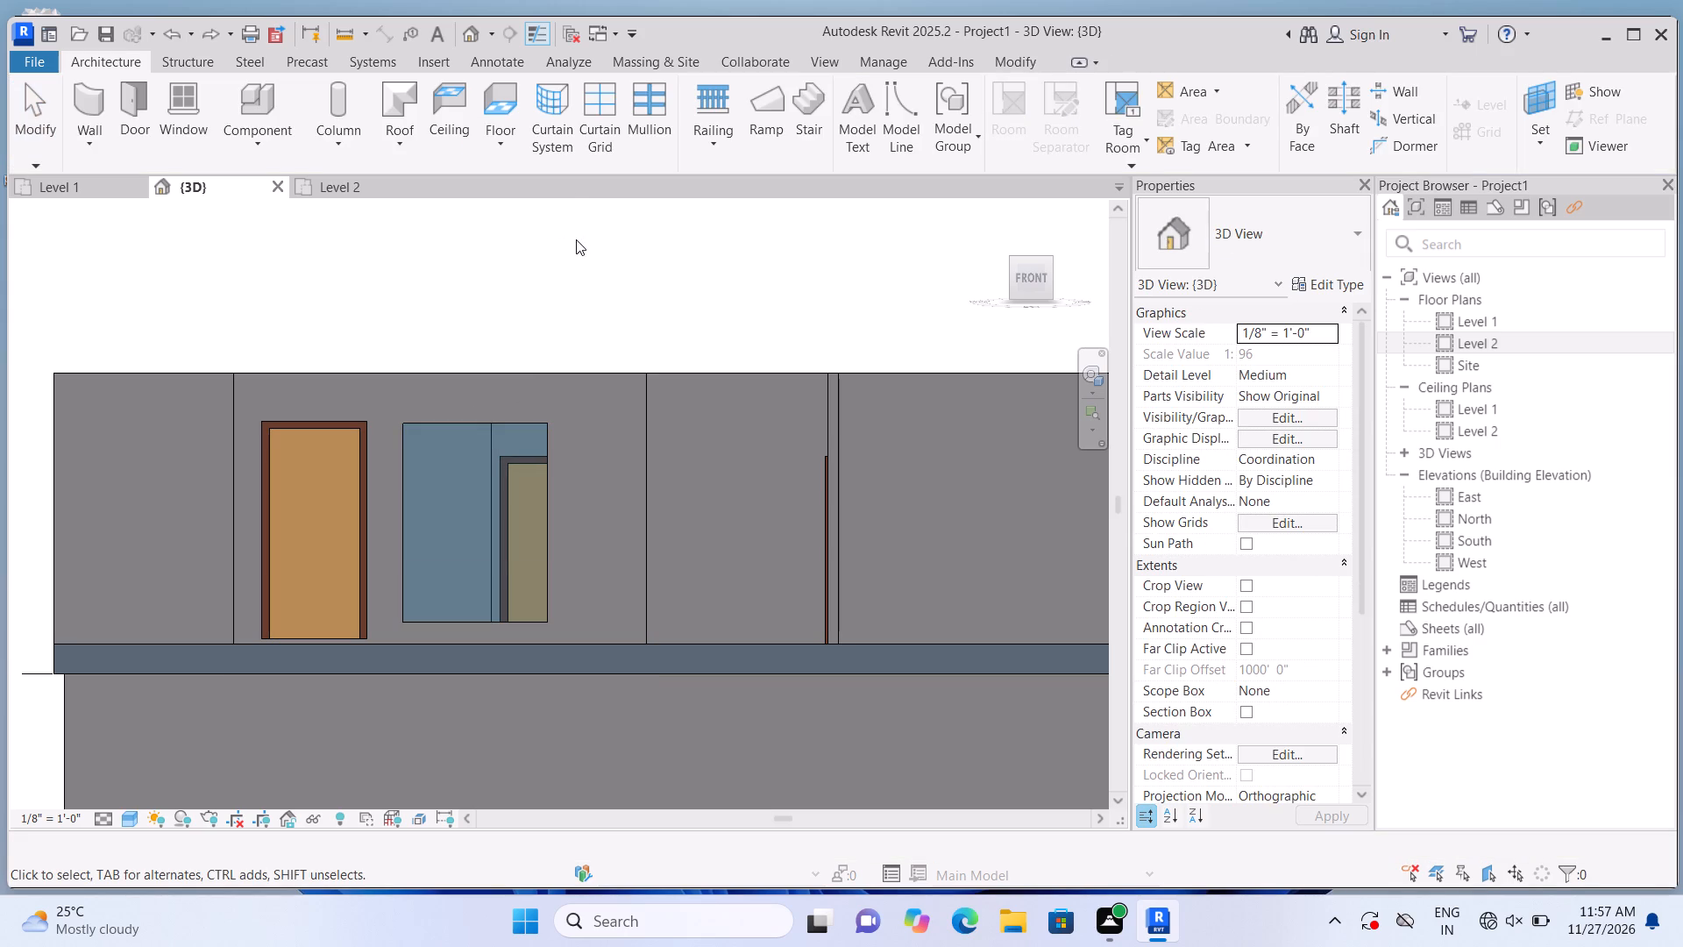
Raise the south curtain window's base edge, making the window about 4'-5" high.
left_click(530, 550)
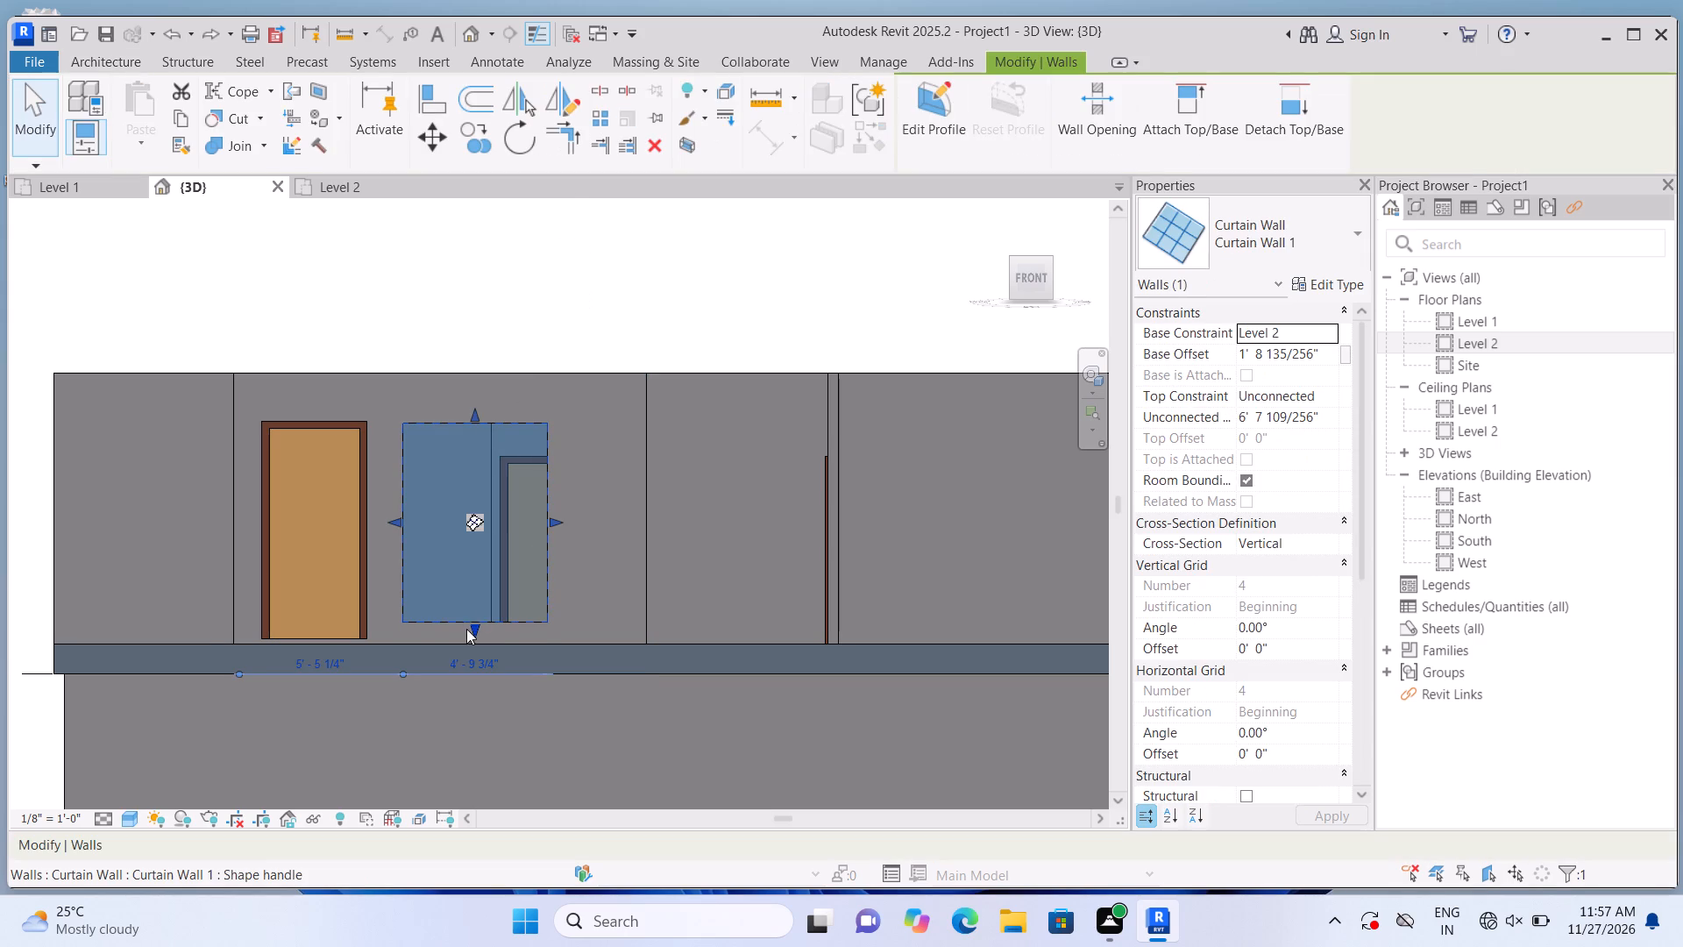
left_click_drag(476, 627, 473, 558)
left_click(473, 558)
left_click(508, 303)
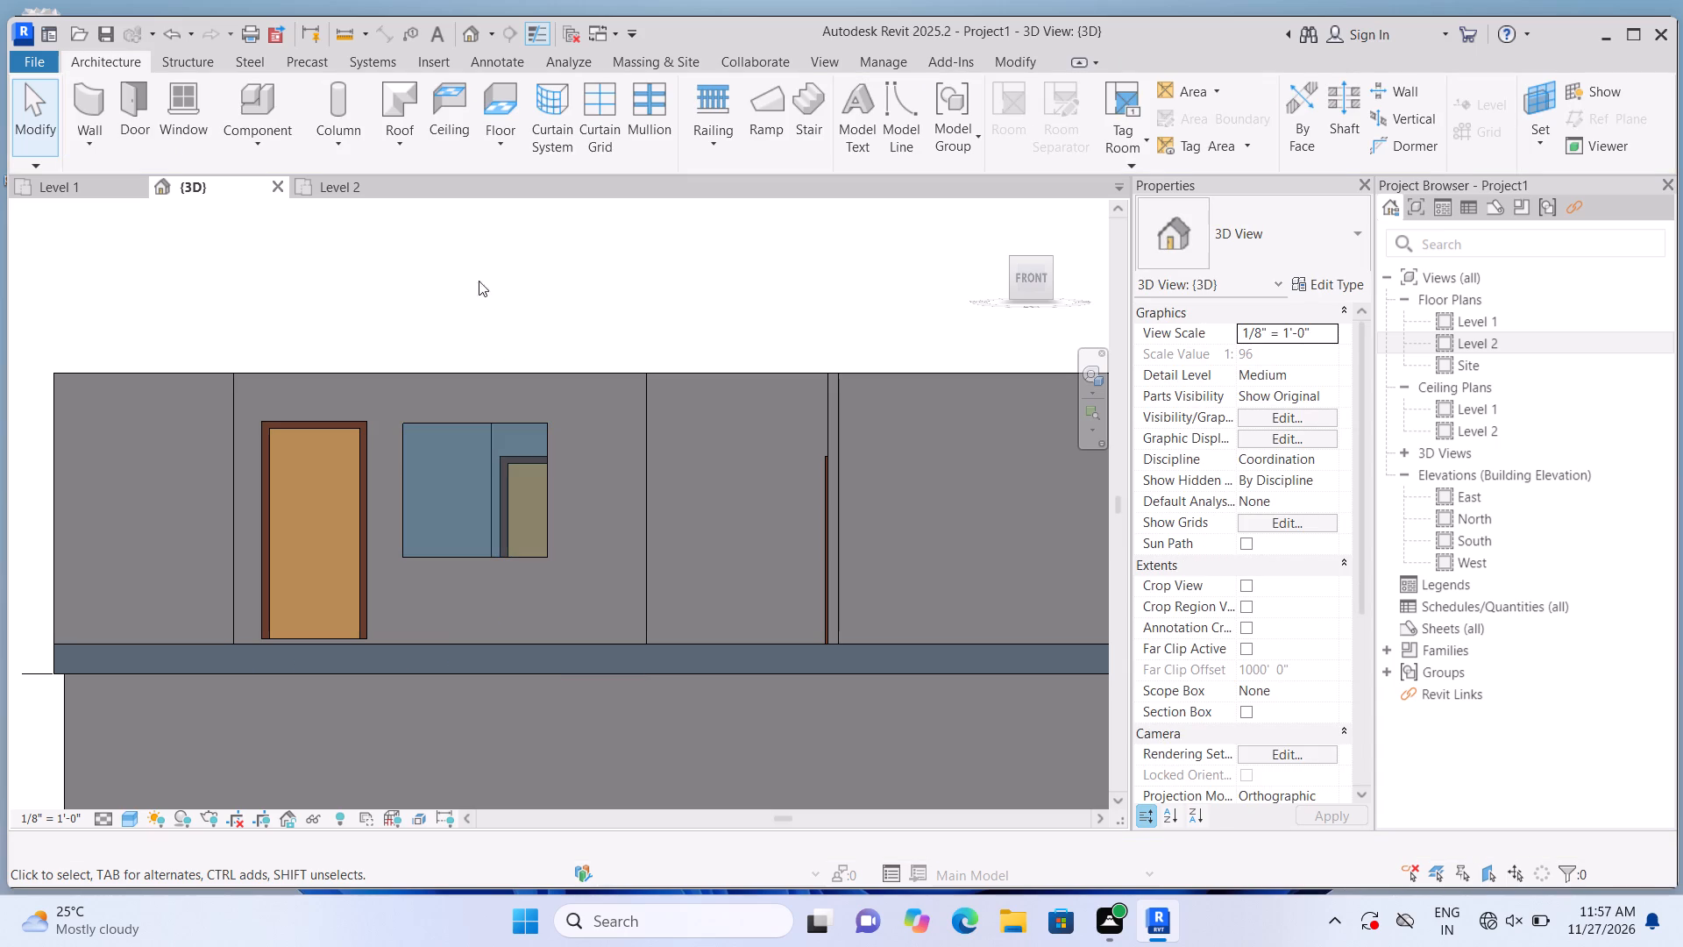
Place a vertical curtain grid line at the south window's midpoint, 2'-4 7/8" from each side.
left_click(600, 145)
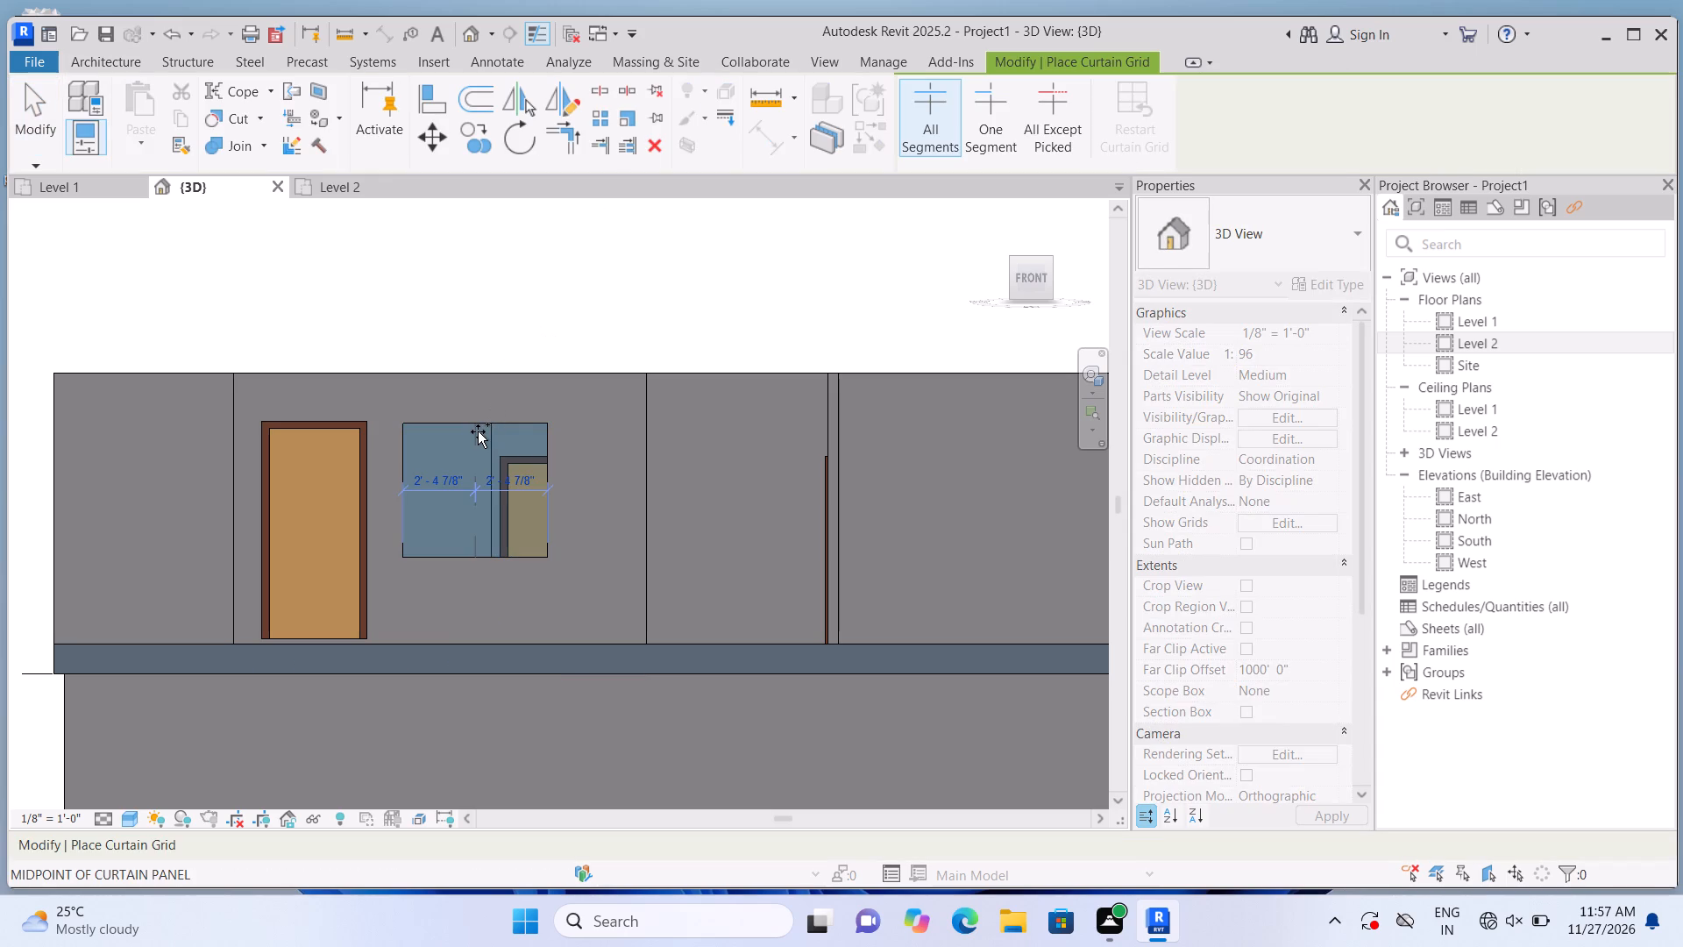
left_click(478, 431)
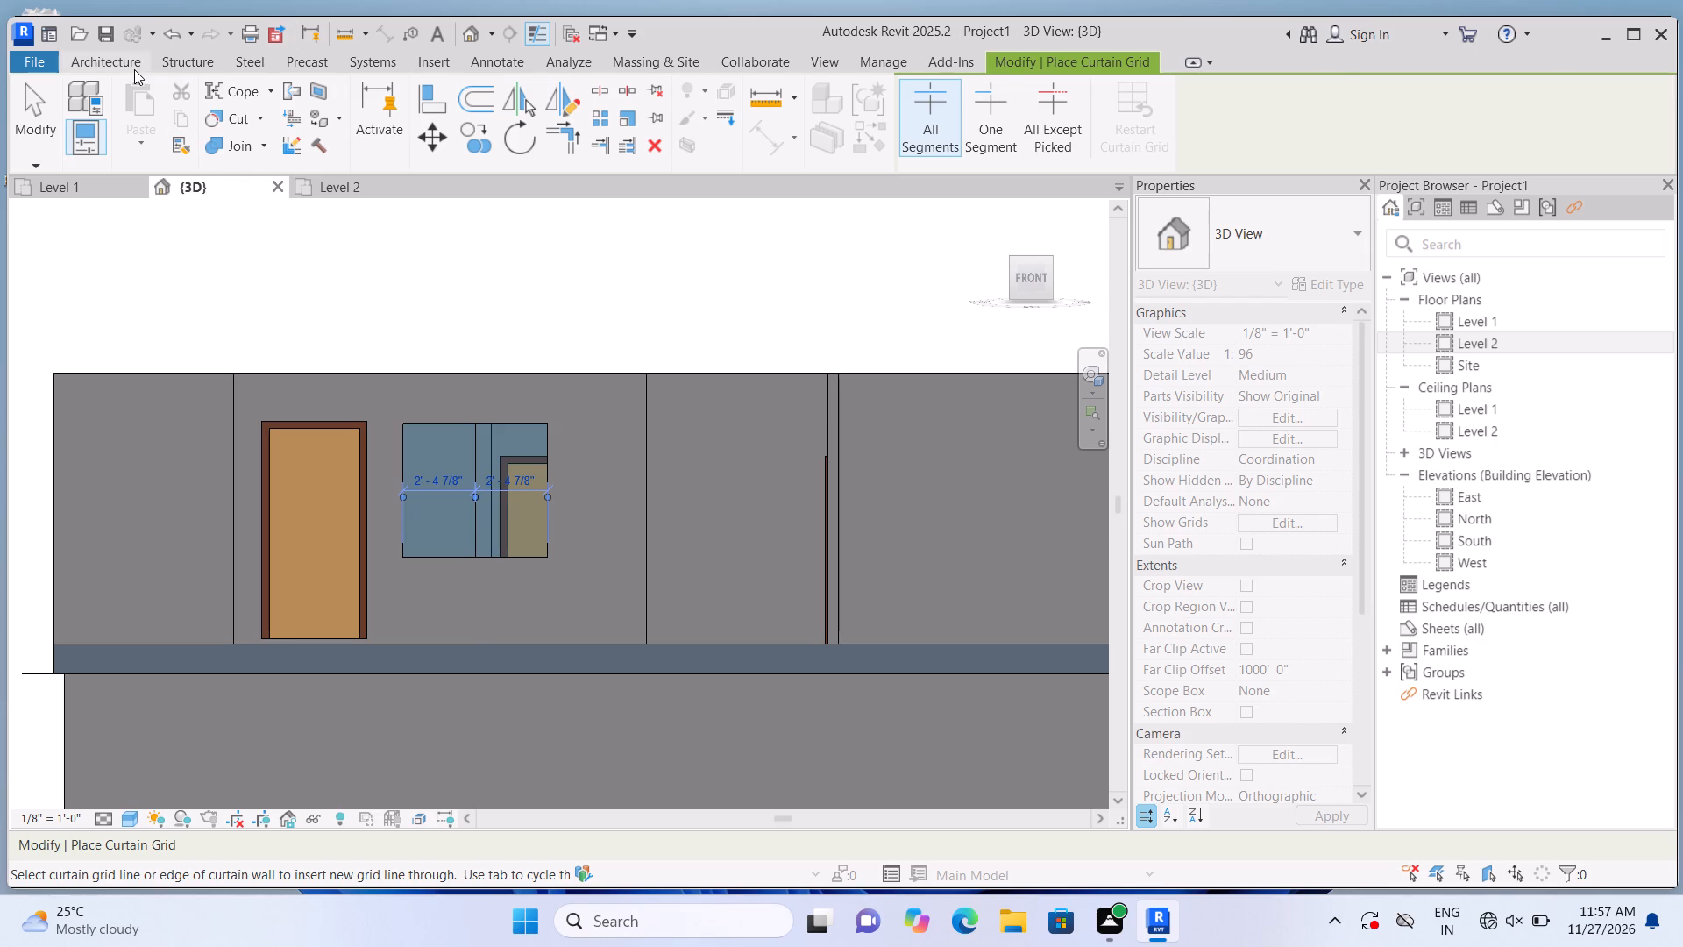
Start the Mullion command for the south curtain window on Level 2.
left_click(134, 69)
left_click(636, 149)
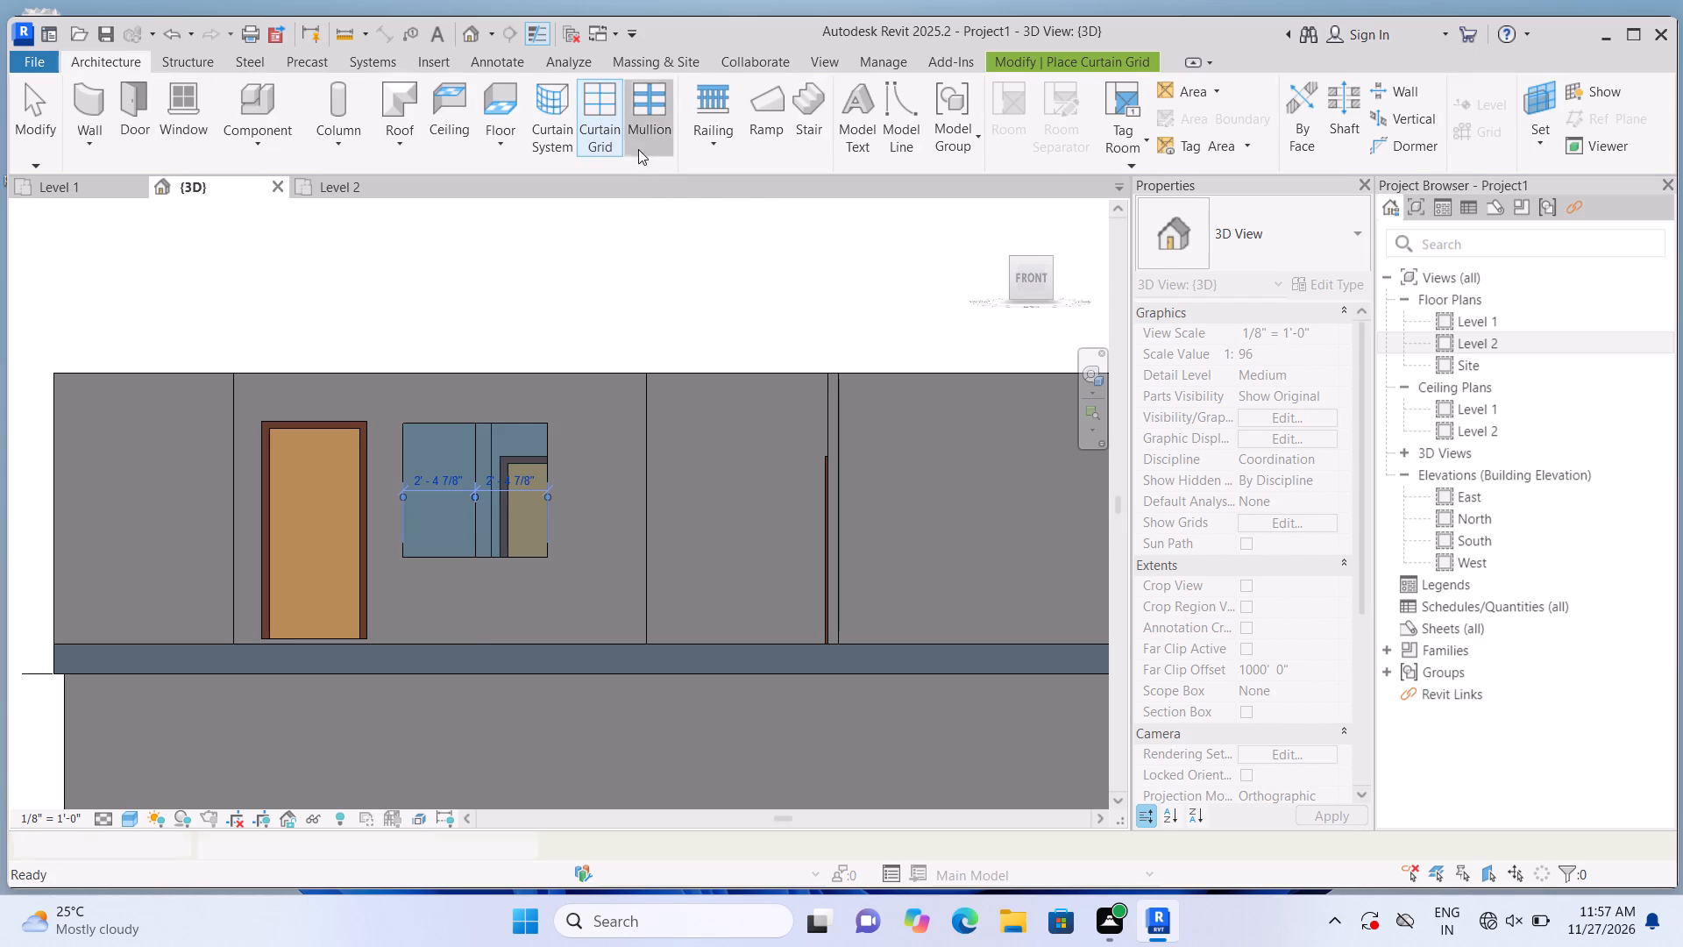
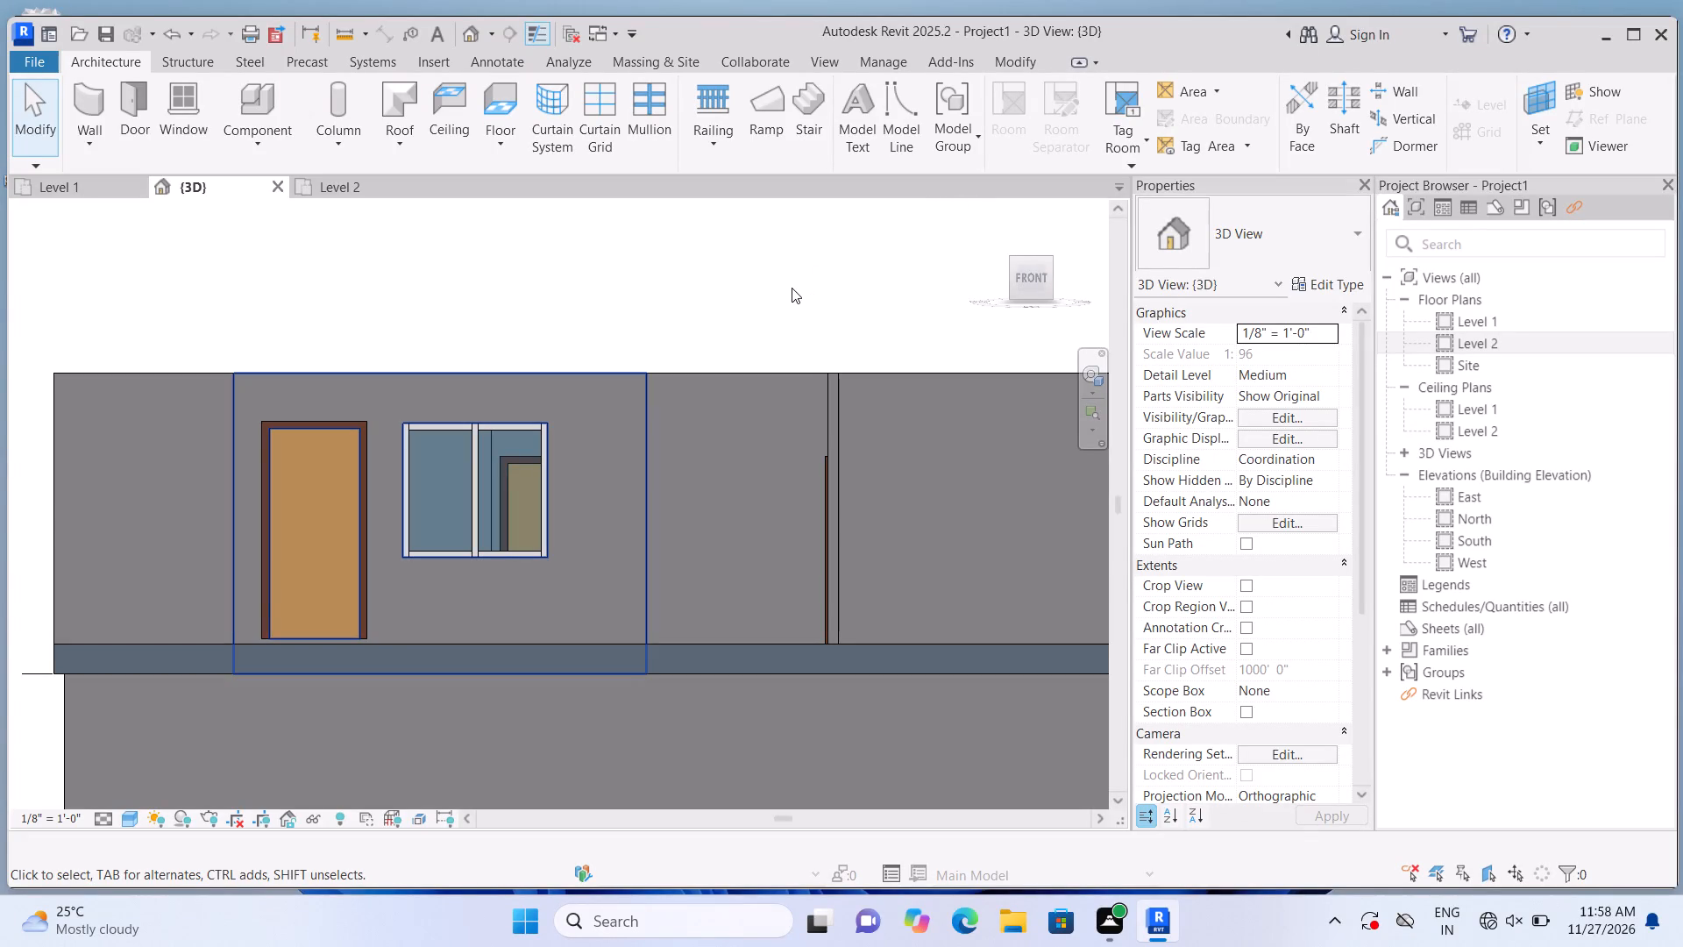
Examine the two-storey model from several sides, including the curtain windows and the open south side of Level 2.
scroll(790, 286, "down", 4)
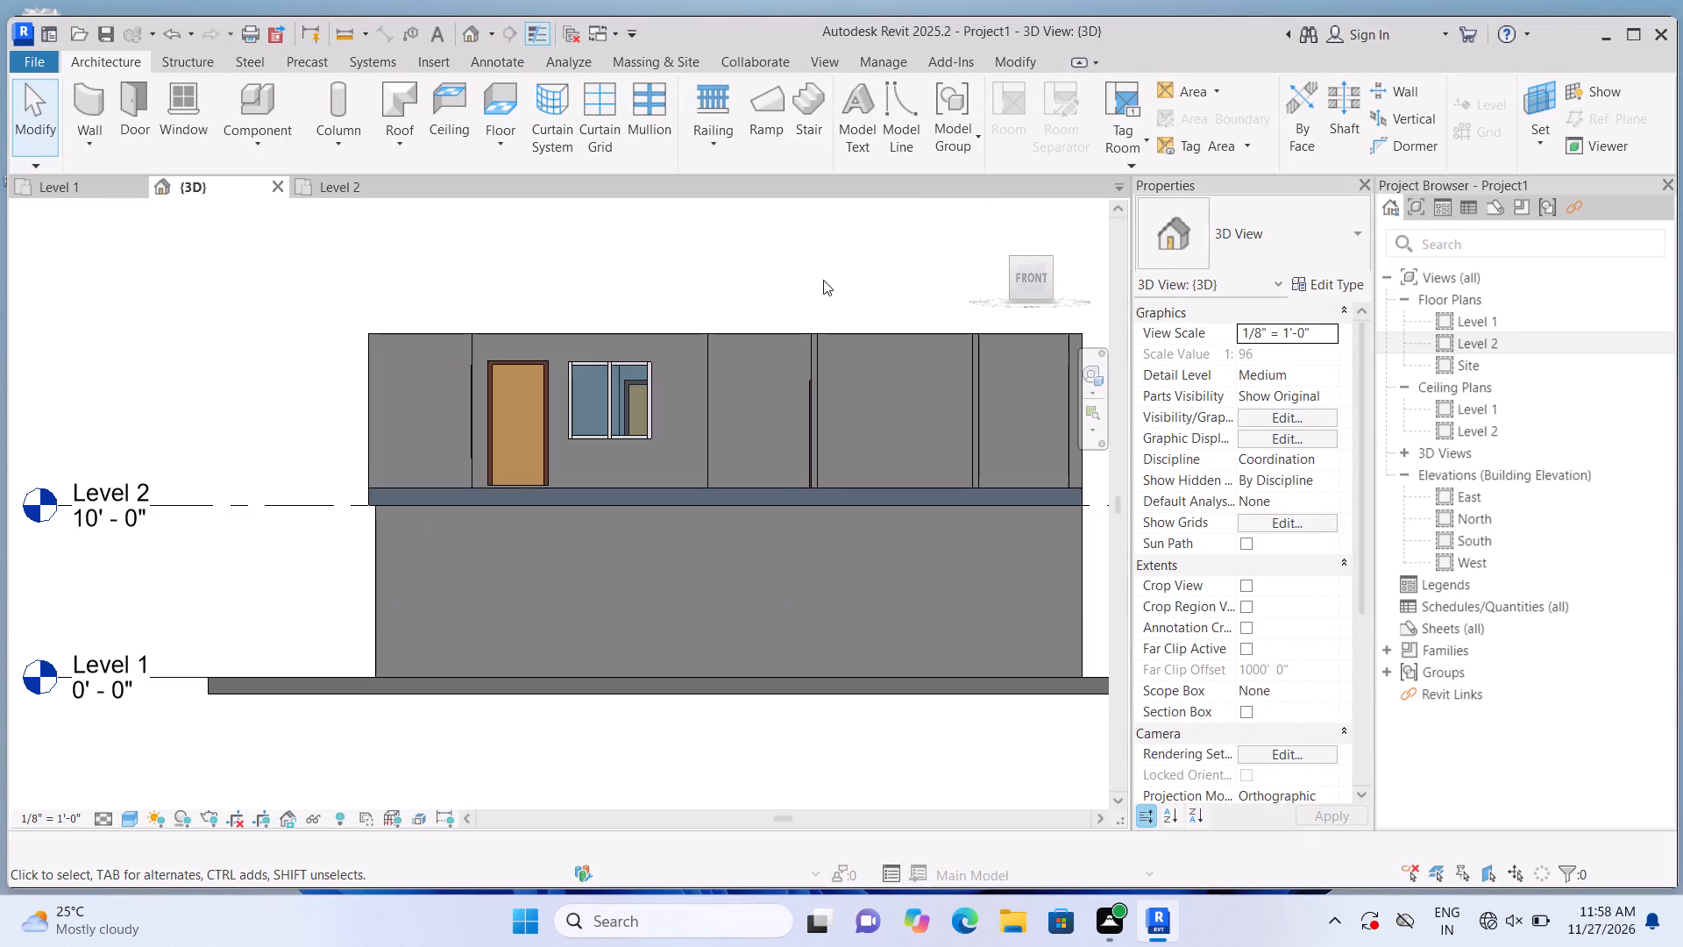
middle_click_drag(821, 275, 698, 347, "shift")
scroll(755, 387, "down", 1)
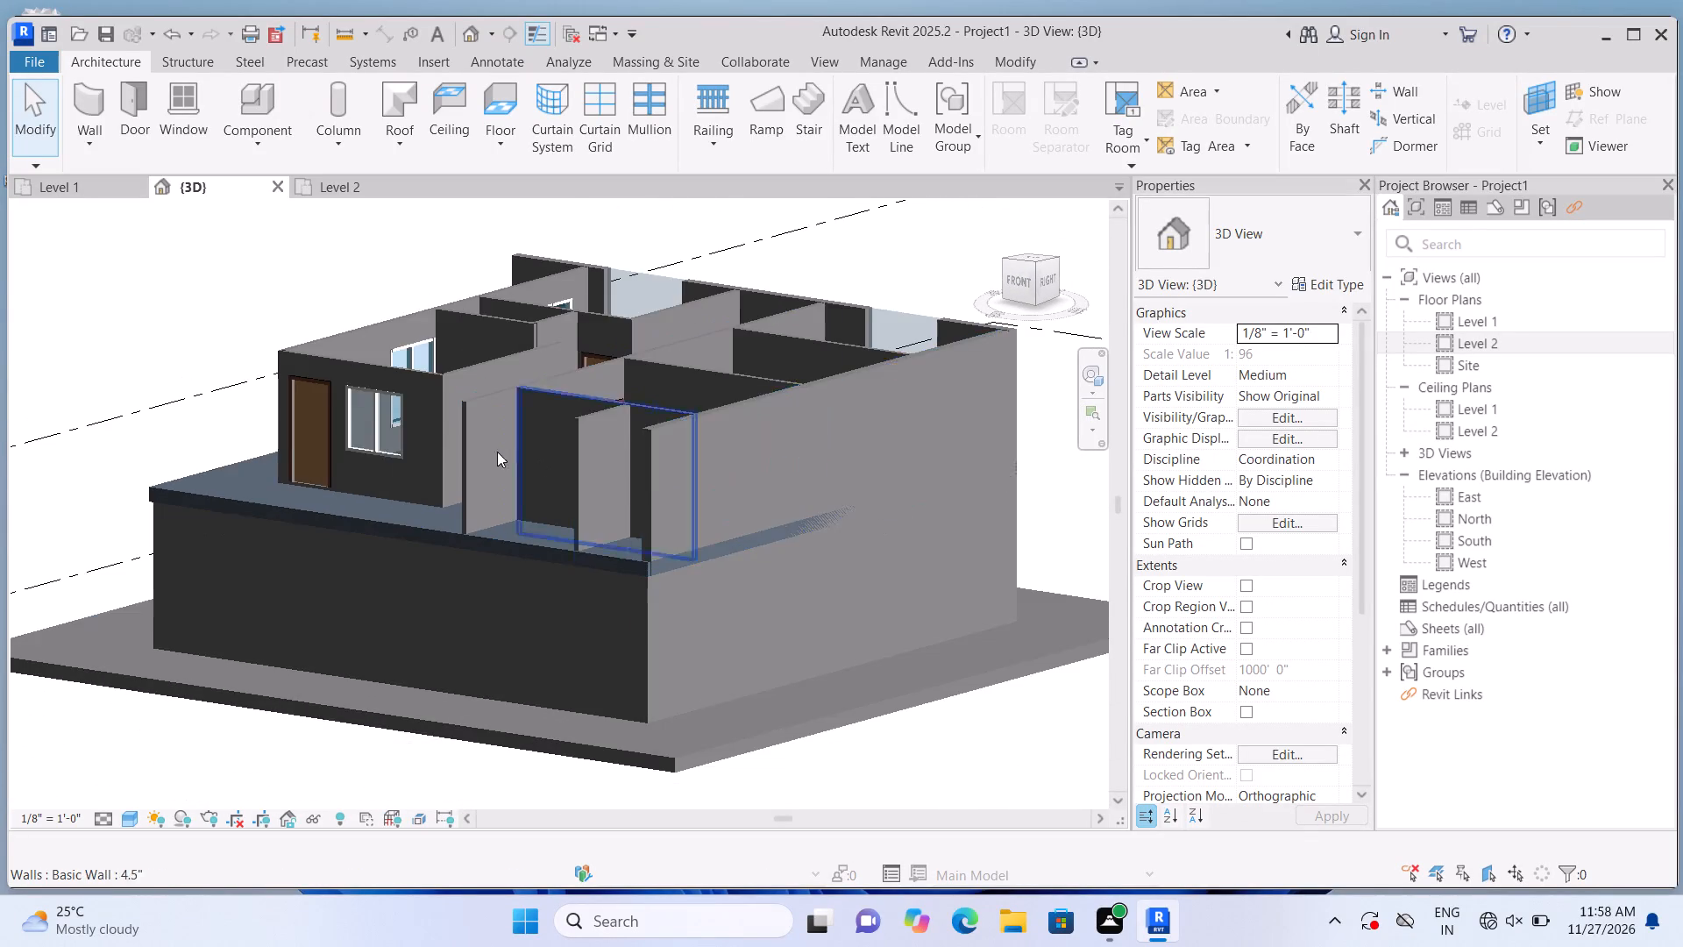
middle_click_drag(189, 371, 451, 402, "shift")
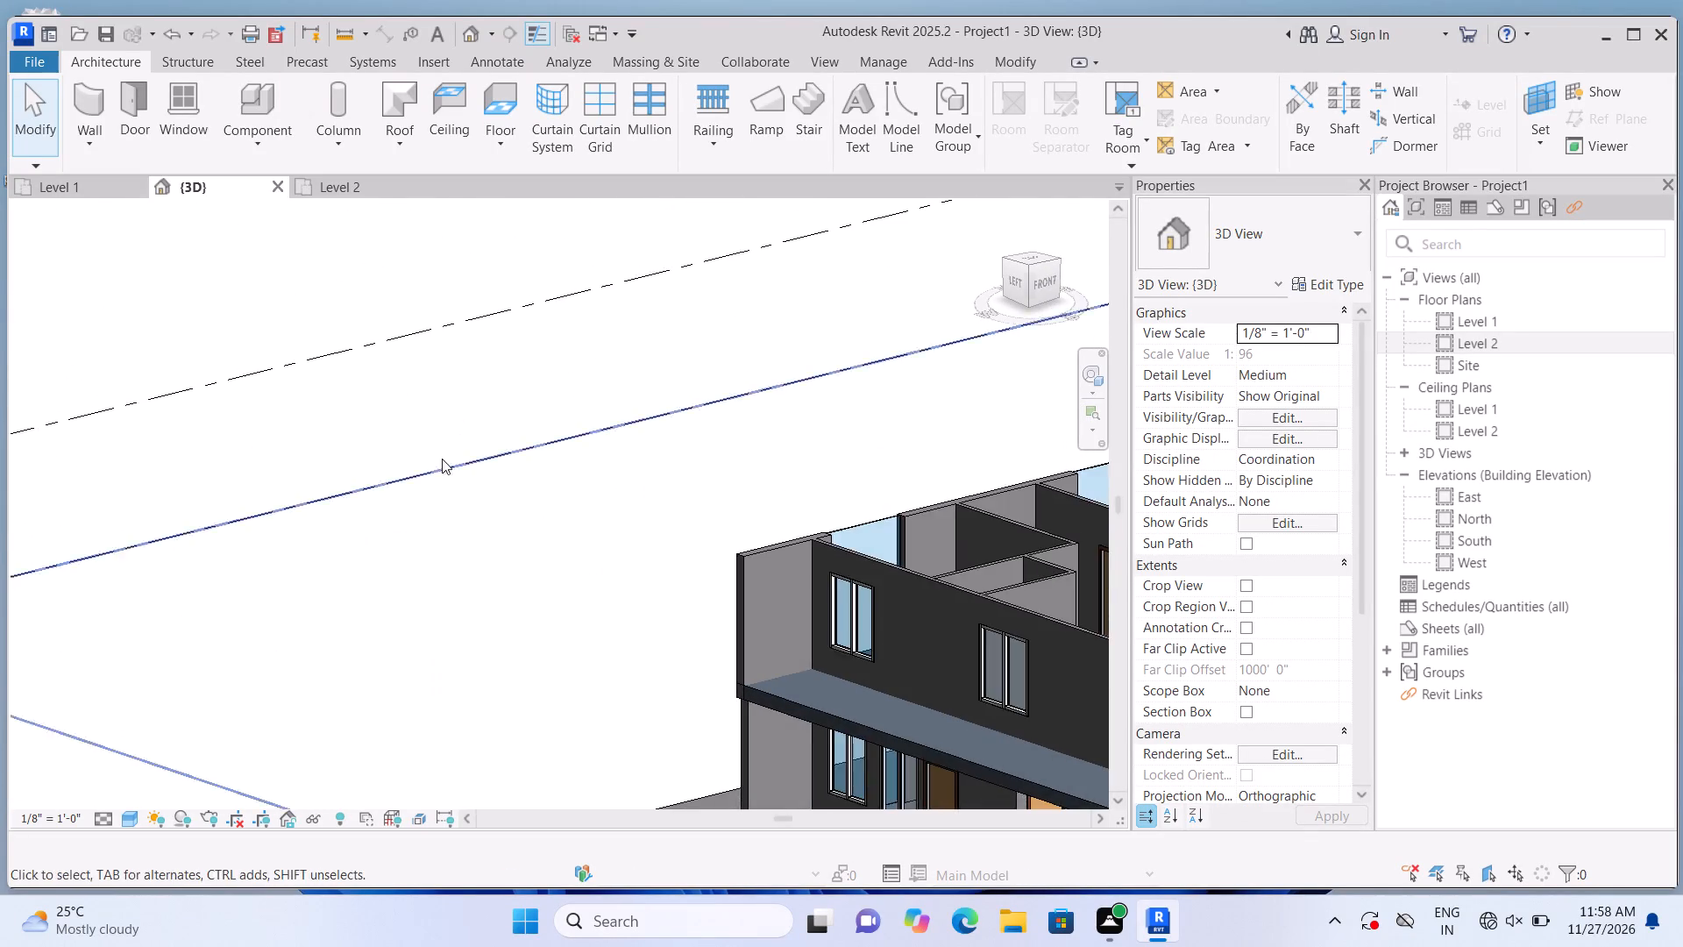
scroll(429, 452, "down", 5)
scroll(1008, 690, "up", 4)
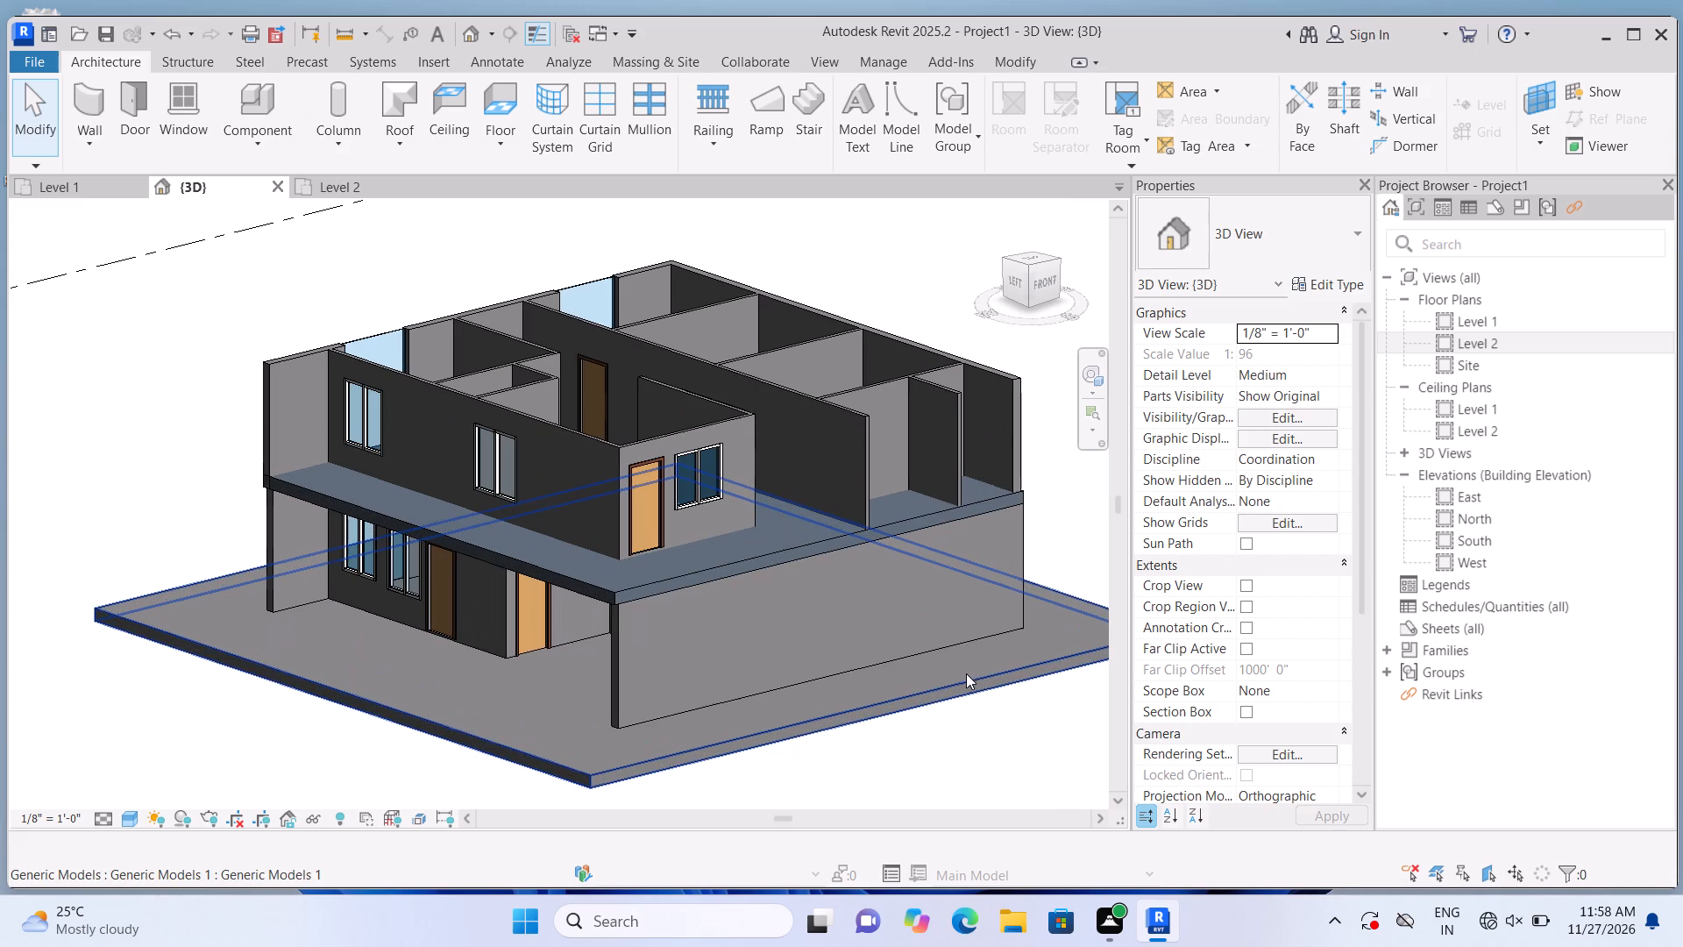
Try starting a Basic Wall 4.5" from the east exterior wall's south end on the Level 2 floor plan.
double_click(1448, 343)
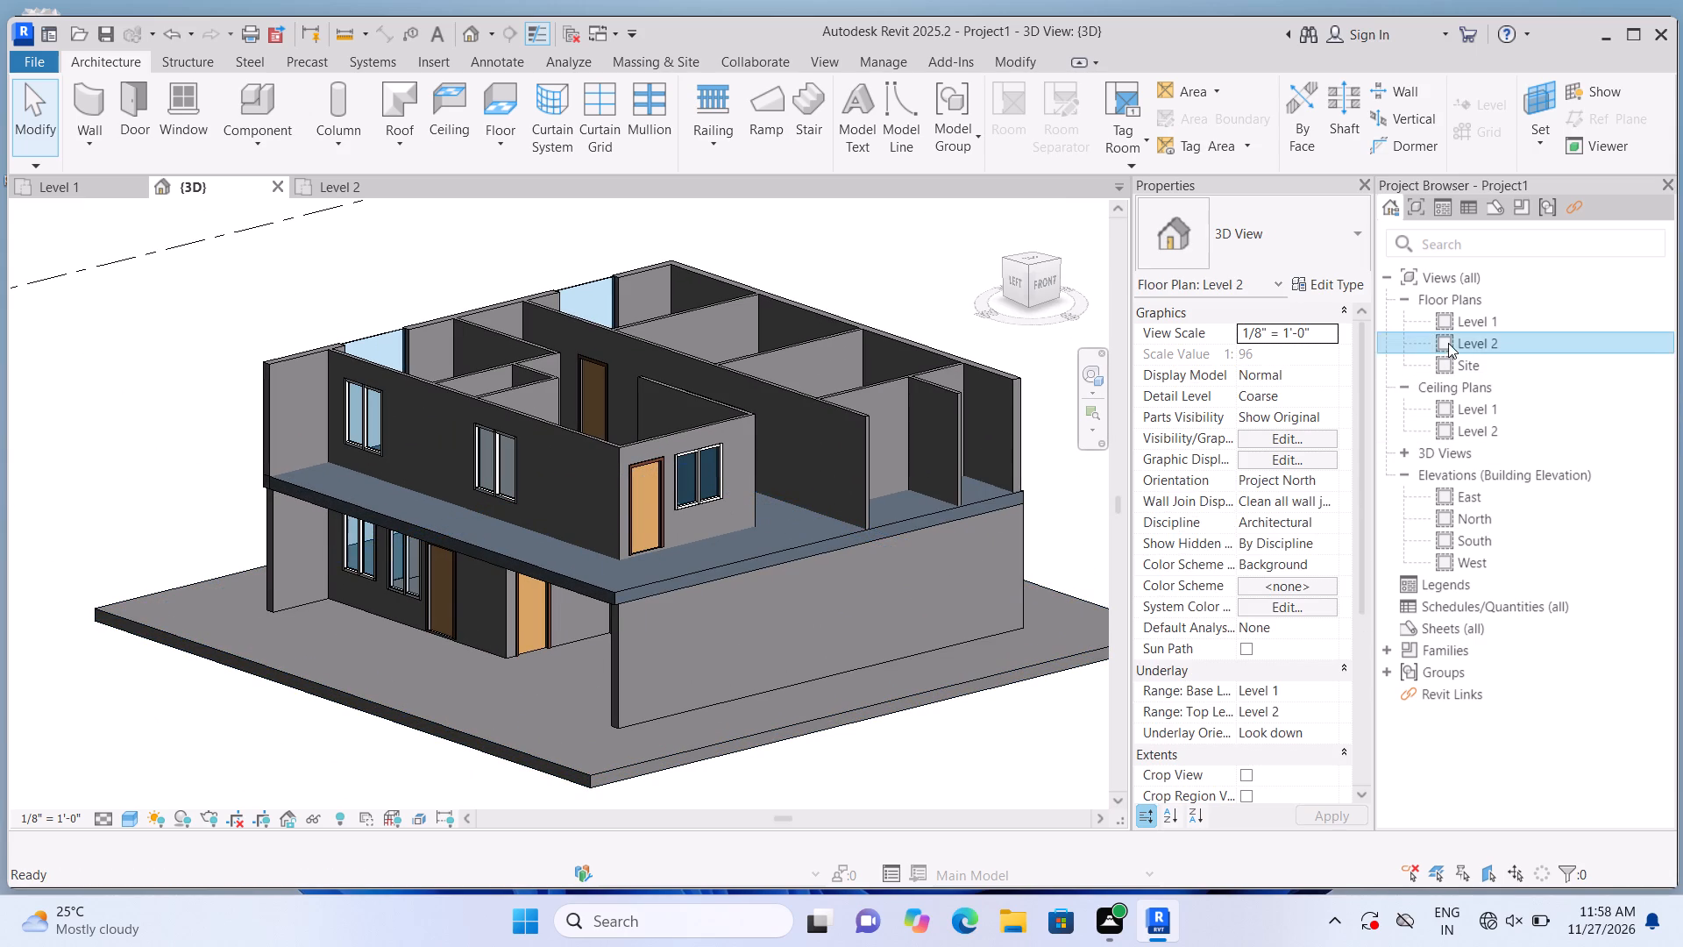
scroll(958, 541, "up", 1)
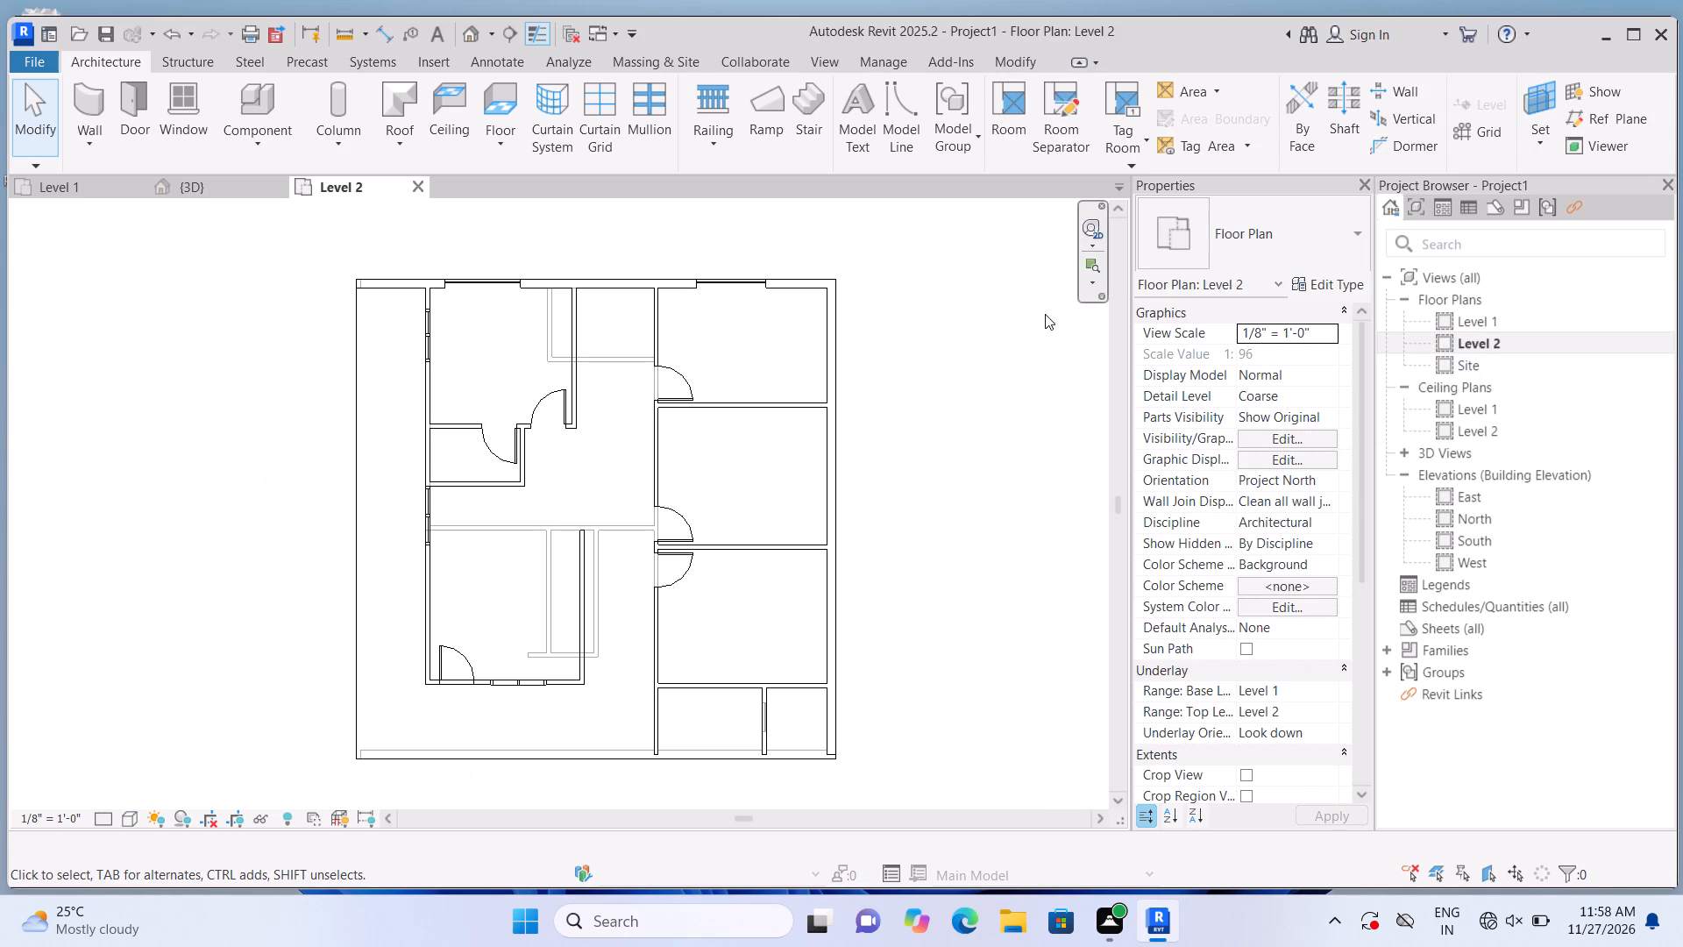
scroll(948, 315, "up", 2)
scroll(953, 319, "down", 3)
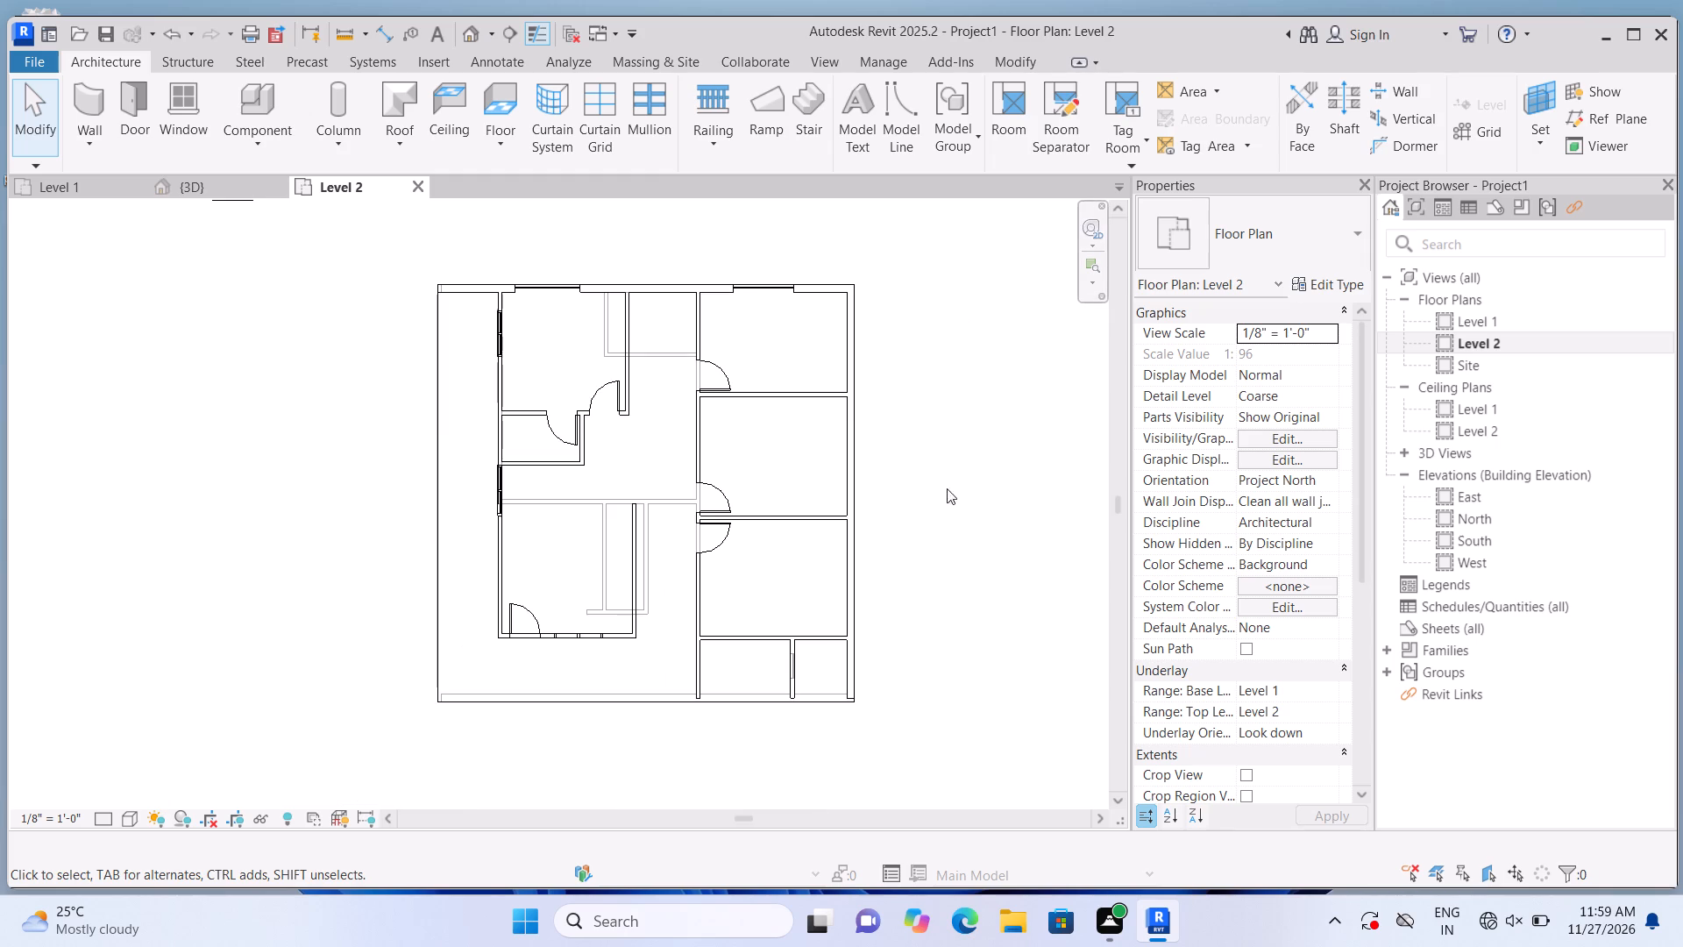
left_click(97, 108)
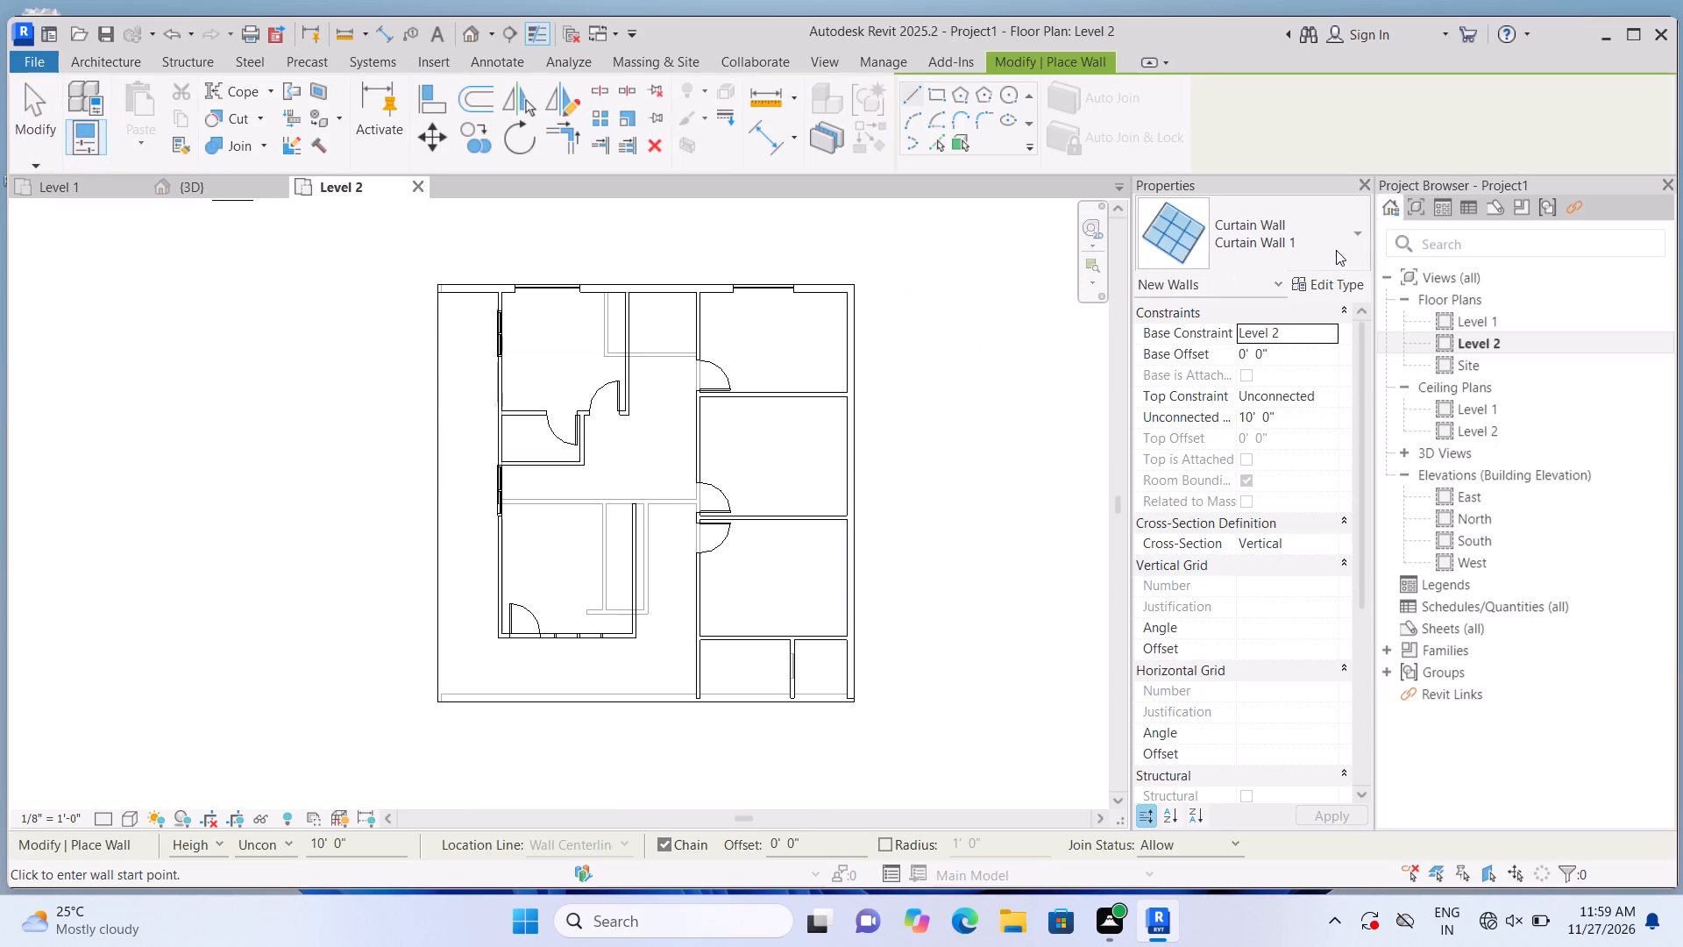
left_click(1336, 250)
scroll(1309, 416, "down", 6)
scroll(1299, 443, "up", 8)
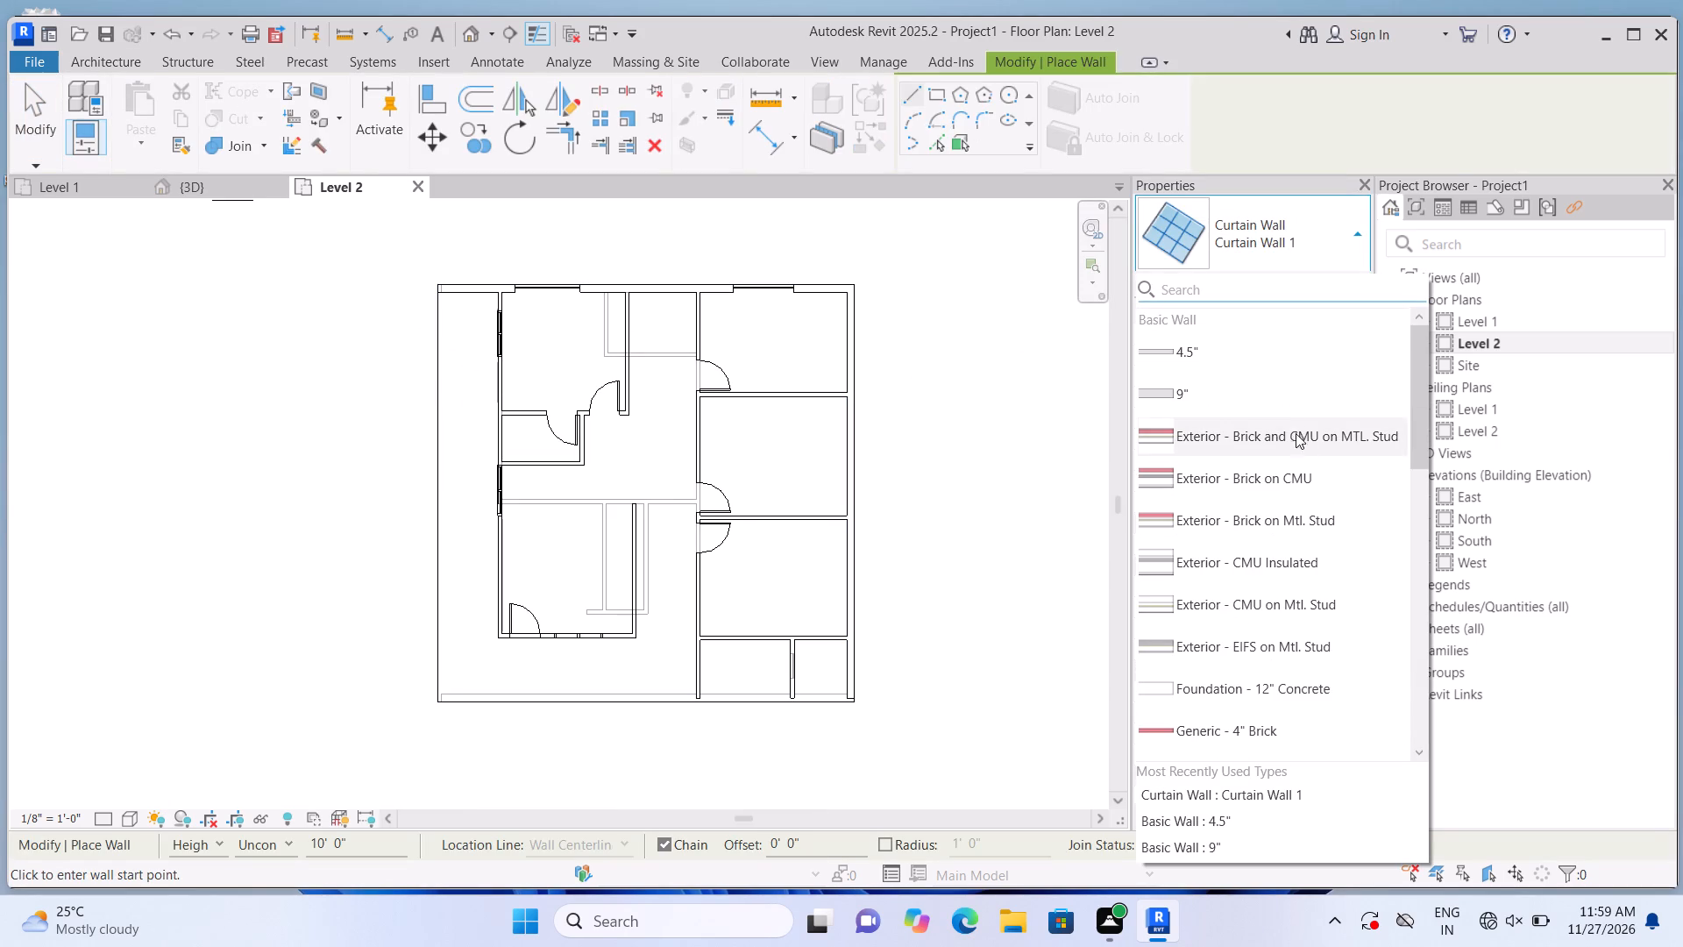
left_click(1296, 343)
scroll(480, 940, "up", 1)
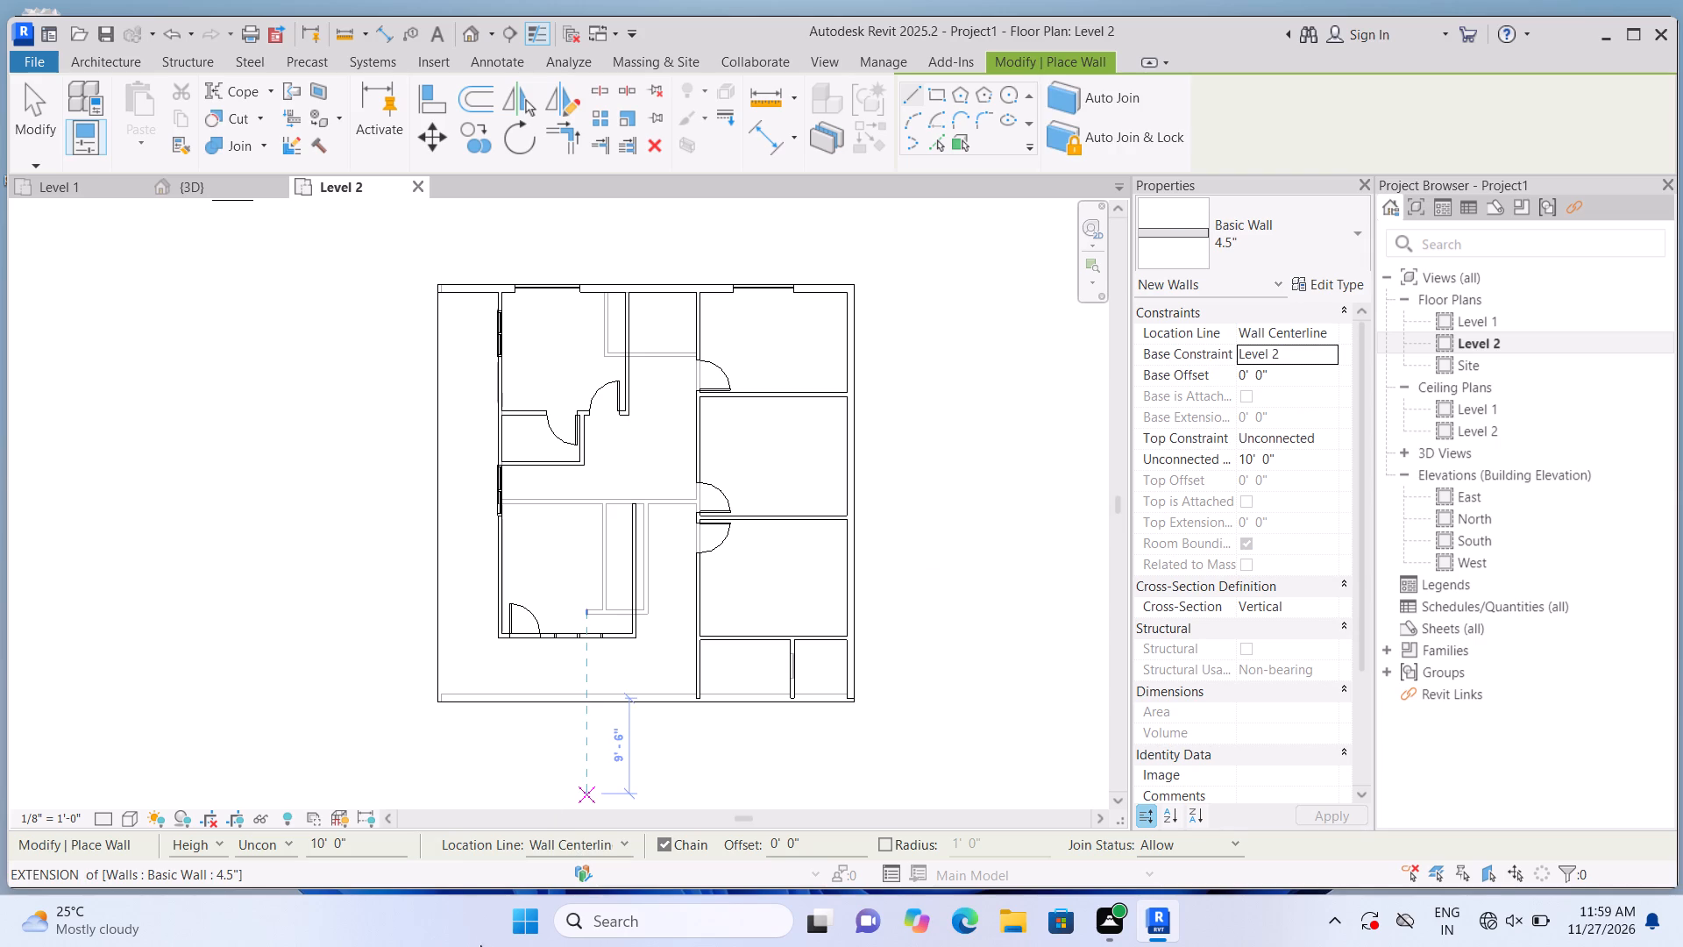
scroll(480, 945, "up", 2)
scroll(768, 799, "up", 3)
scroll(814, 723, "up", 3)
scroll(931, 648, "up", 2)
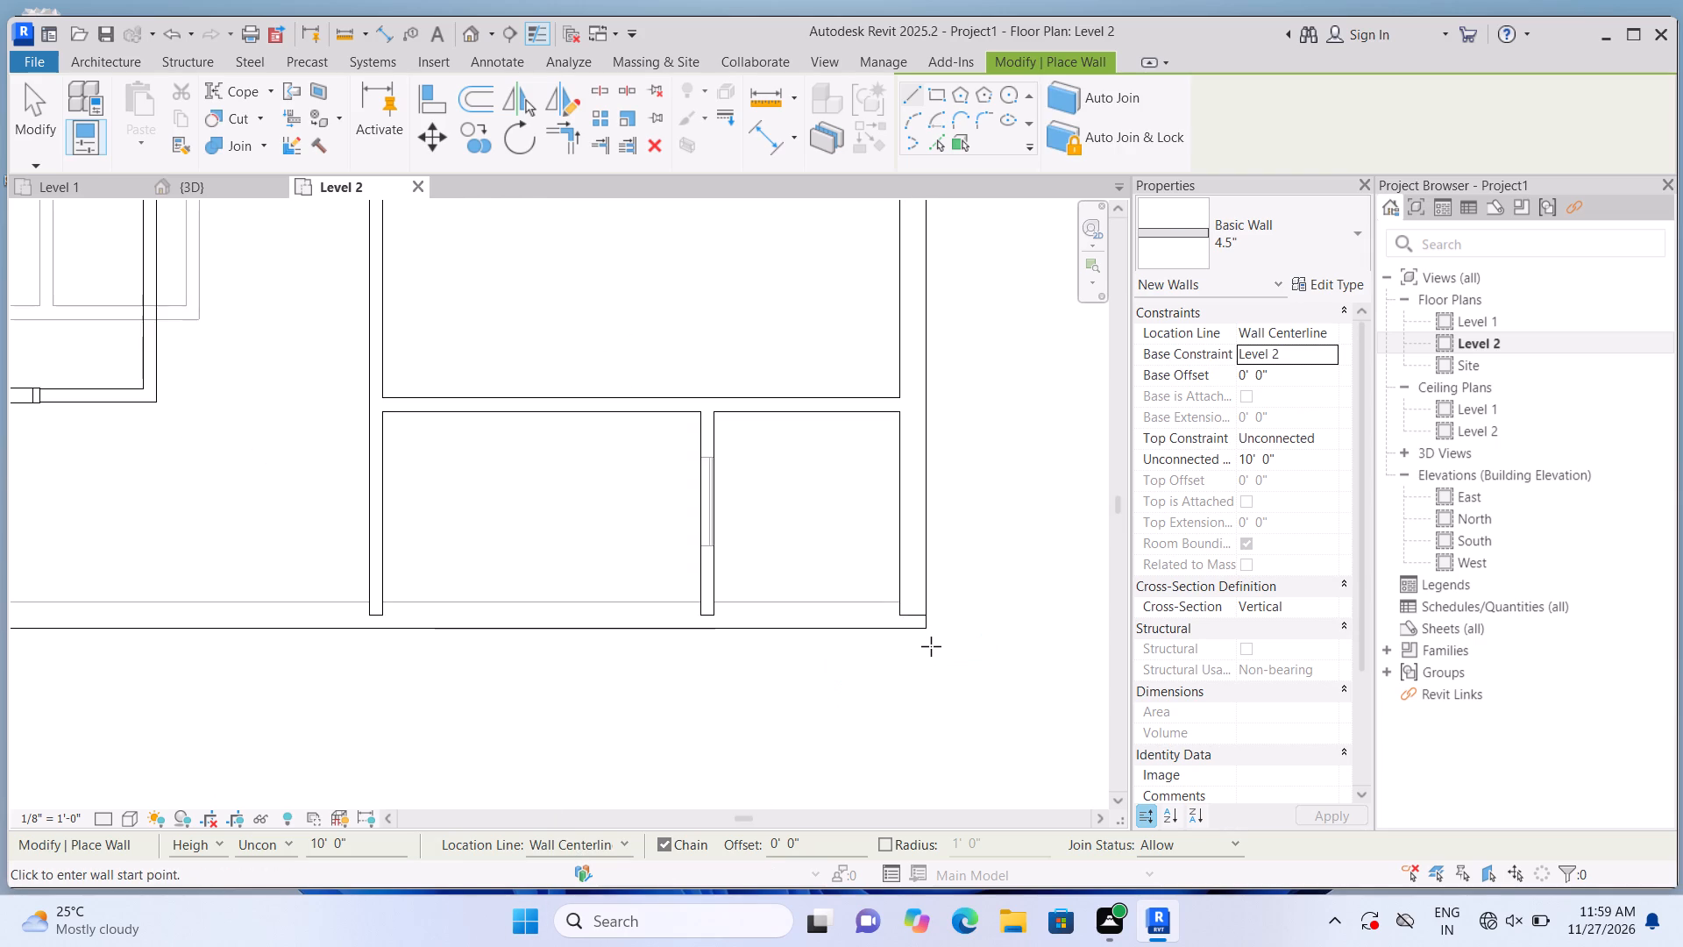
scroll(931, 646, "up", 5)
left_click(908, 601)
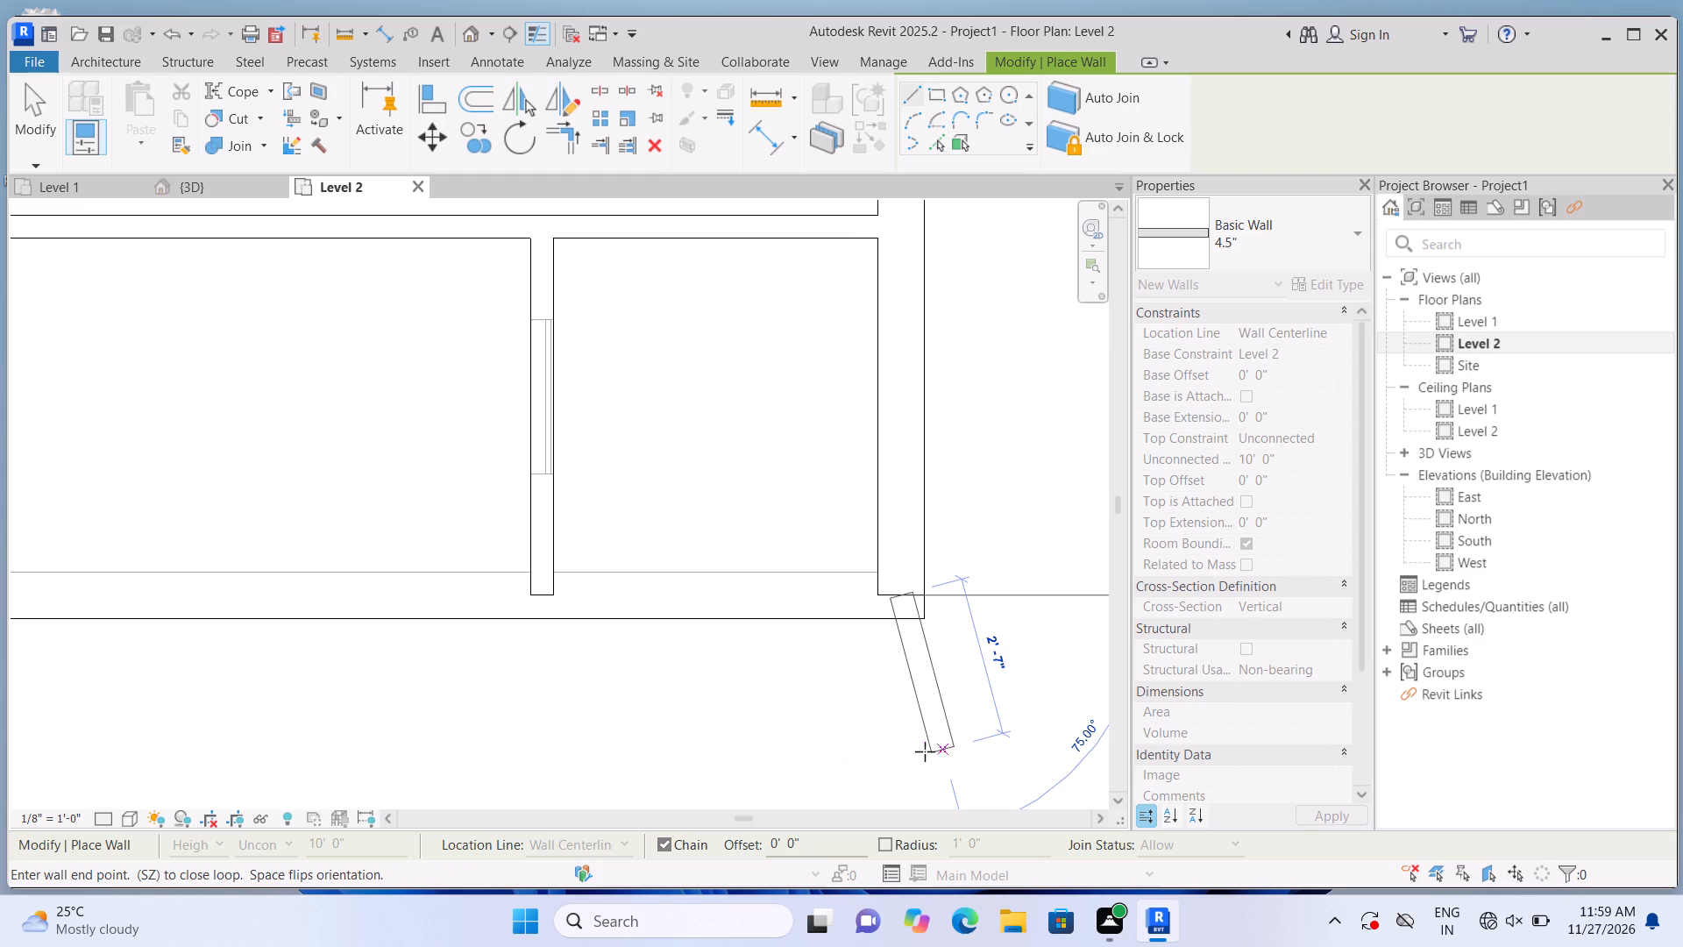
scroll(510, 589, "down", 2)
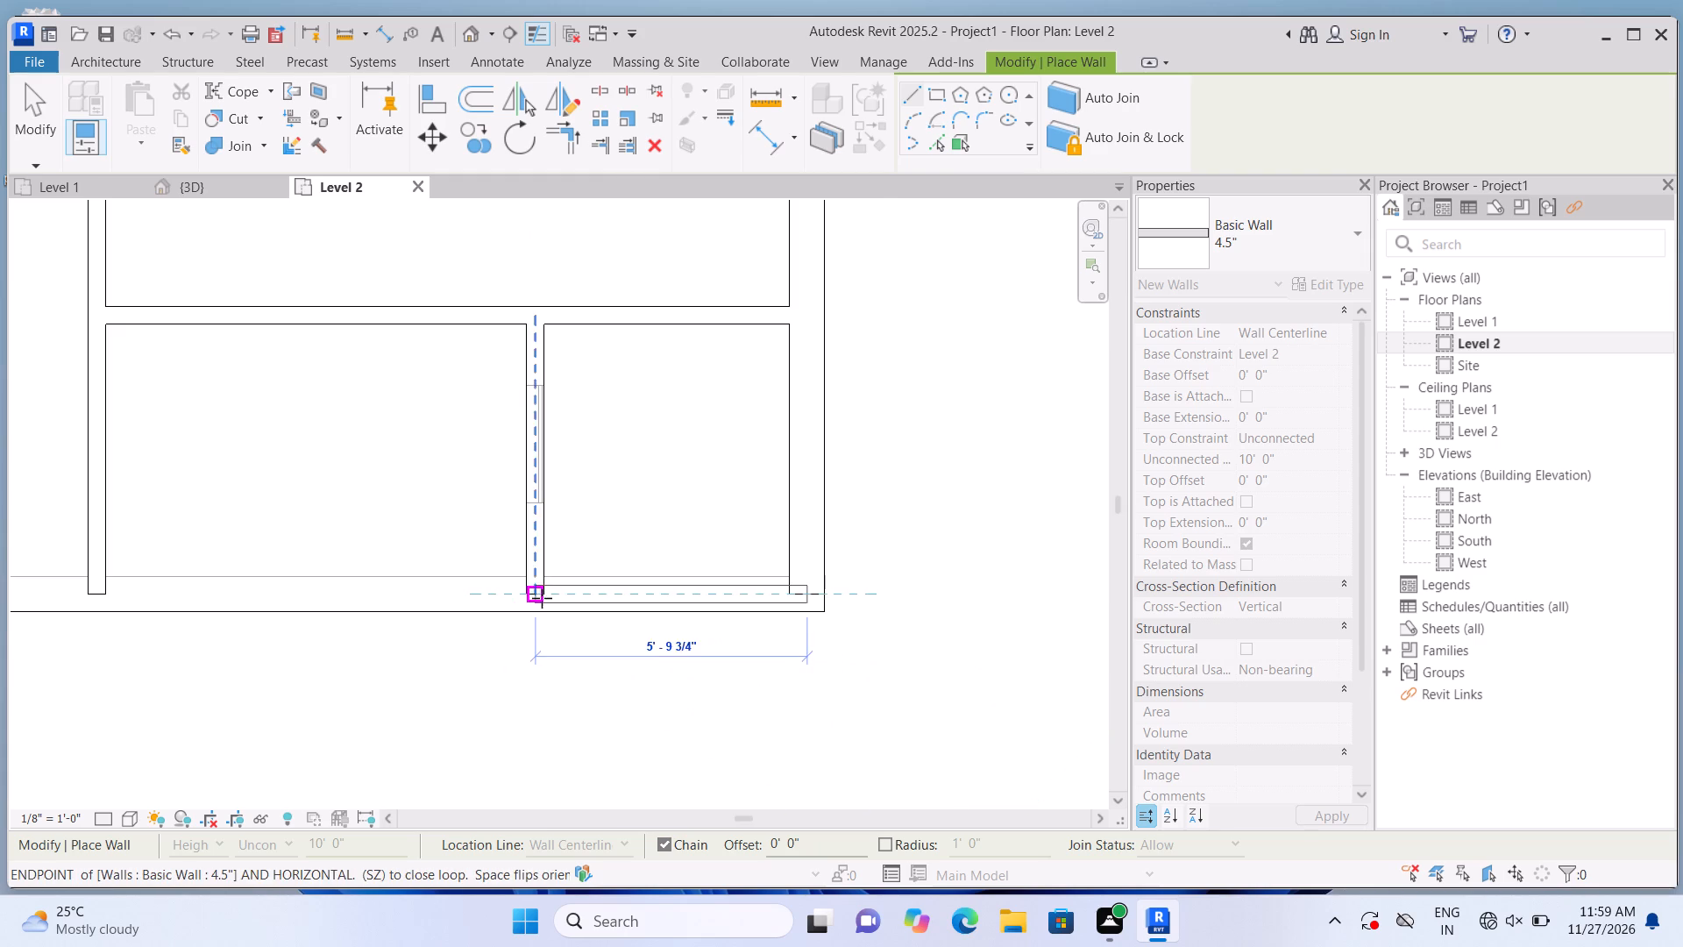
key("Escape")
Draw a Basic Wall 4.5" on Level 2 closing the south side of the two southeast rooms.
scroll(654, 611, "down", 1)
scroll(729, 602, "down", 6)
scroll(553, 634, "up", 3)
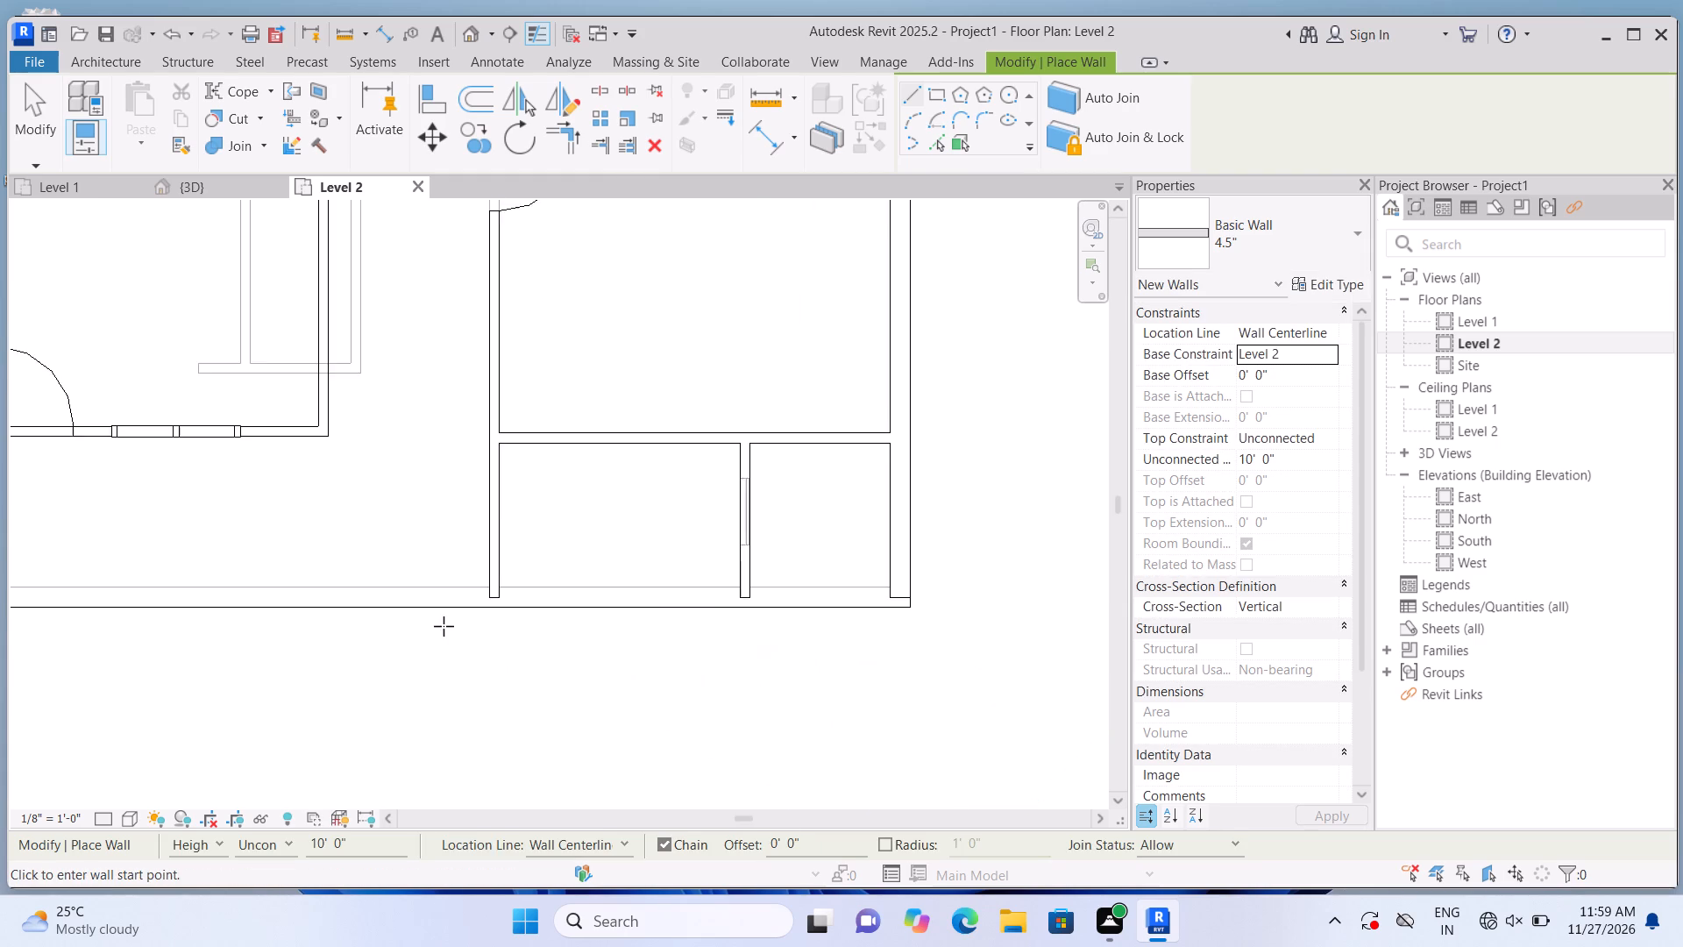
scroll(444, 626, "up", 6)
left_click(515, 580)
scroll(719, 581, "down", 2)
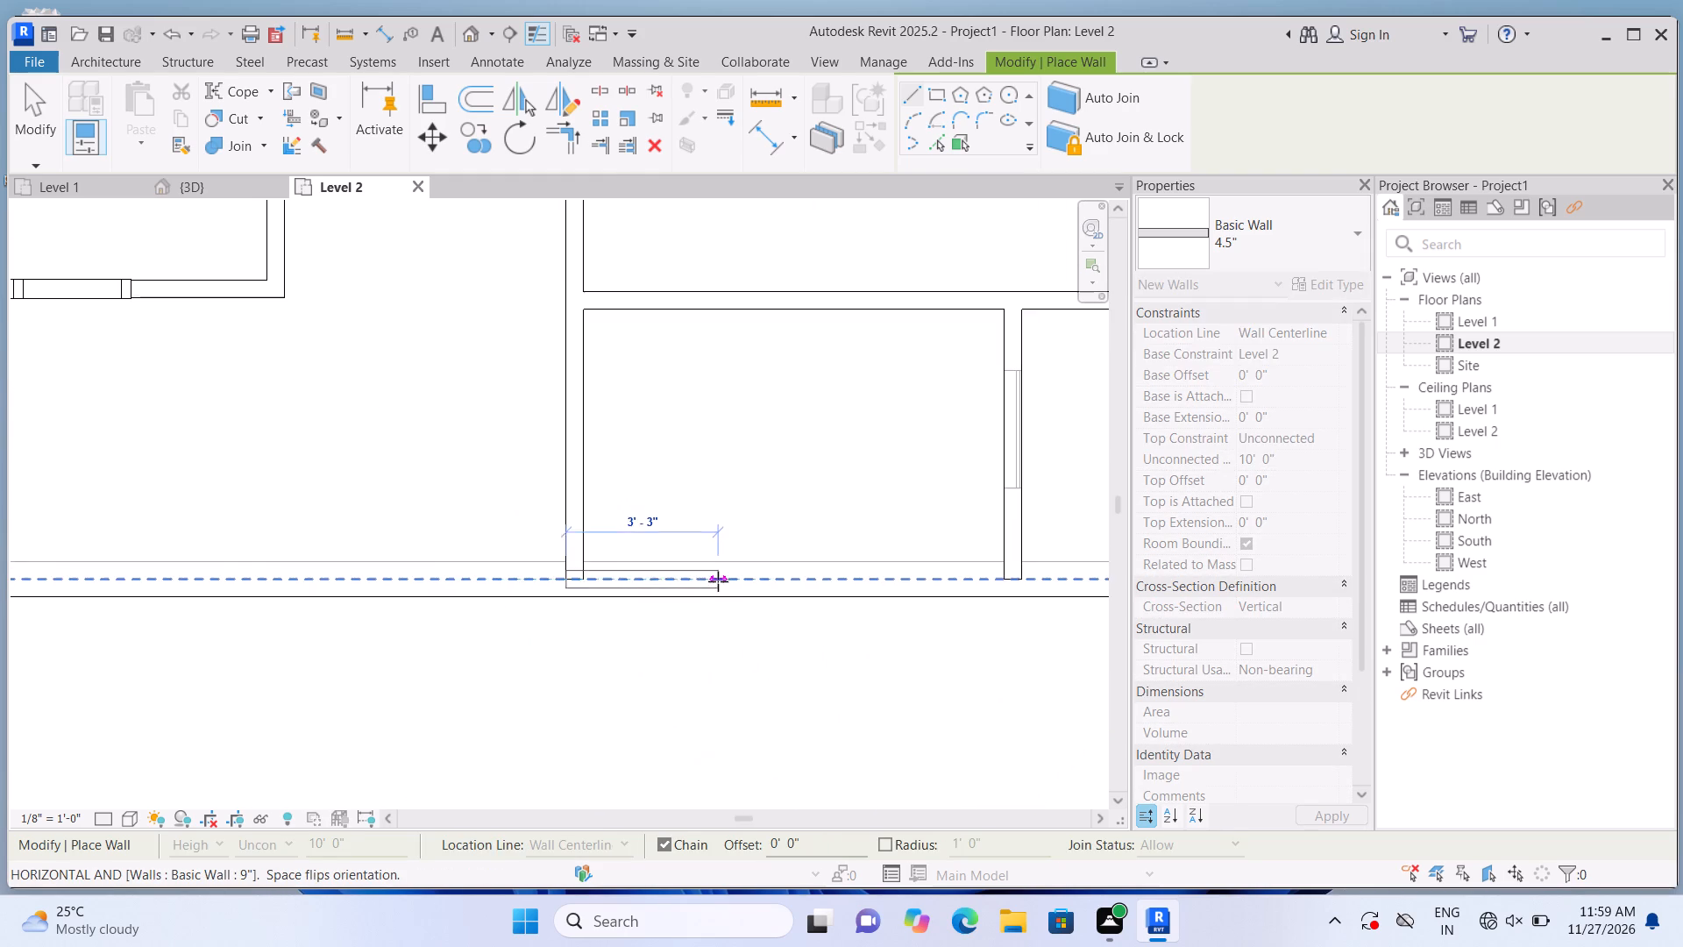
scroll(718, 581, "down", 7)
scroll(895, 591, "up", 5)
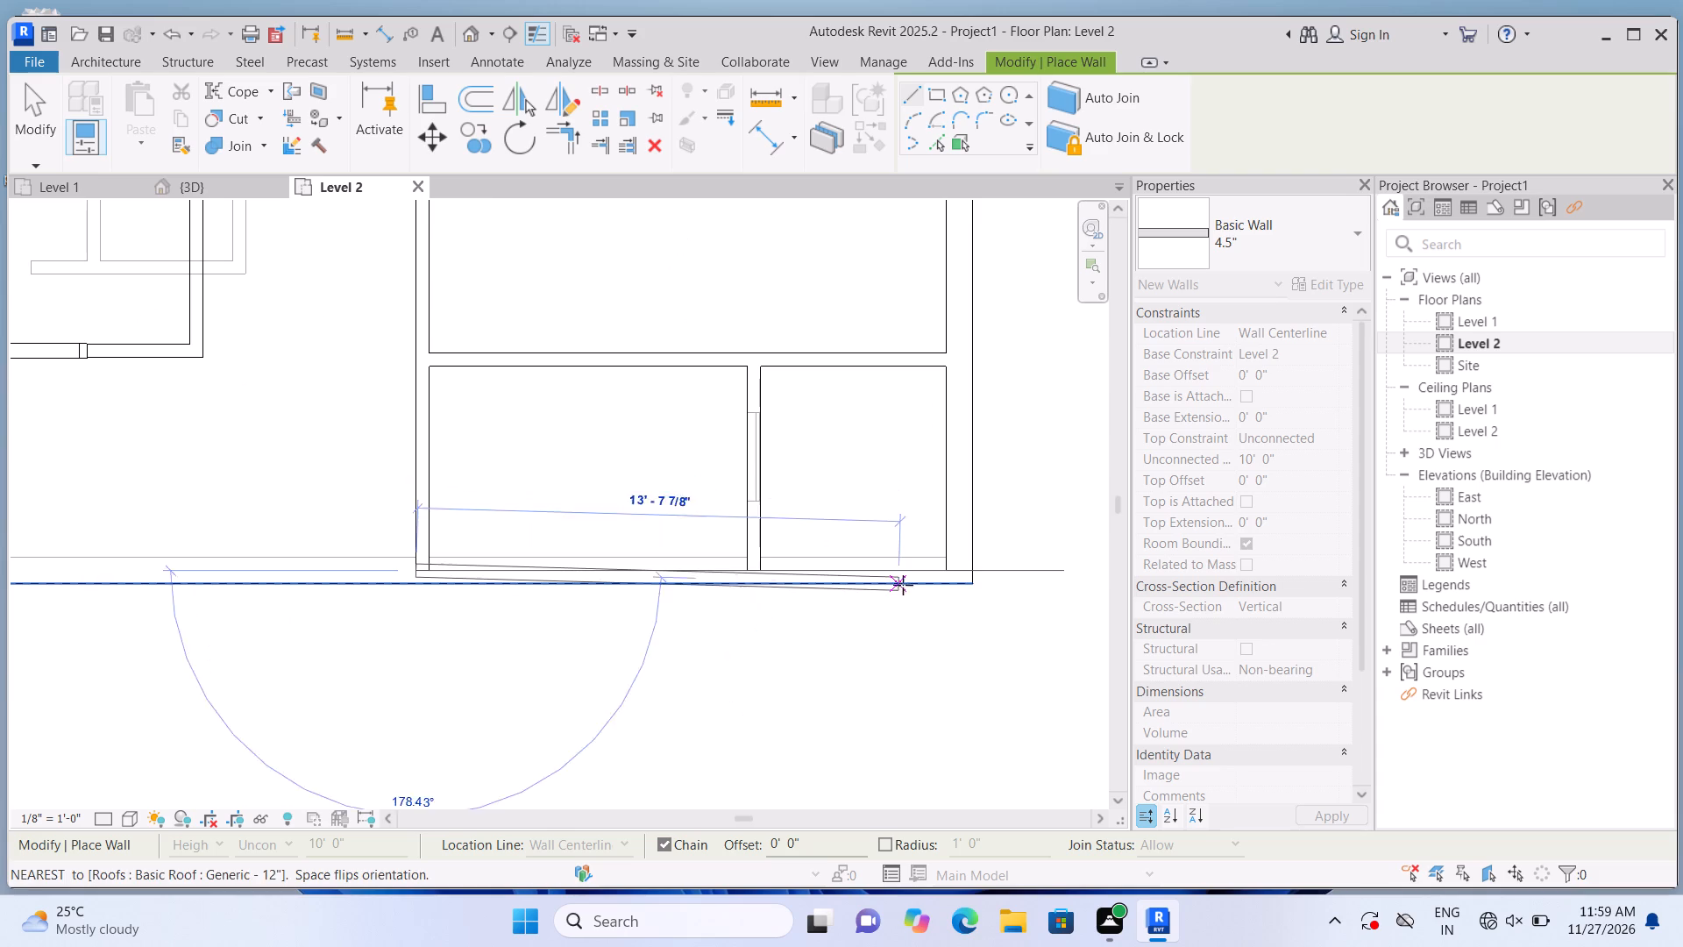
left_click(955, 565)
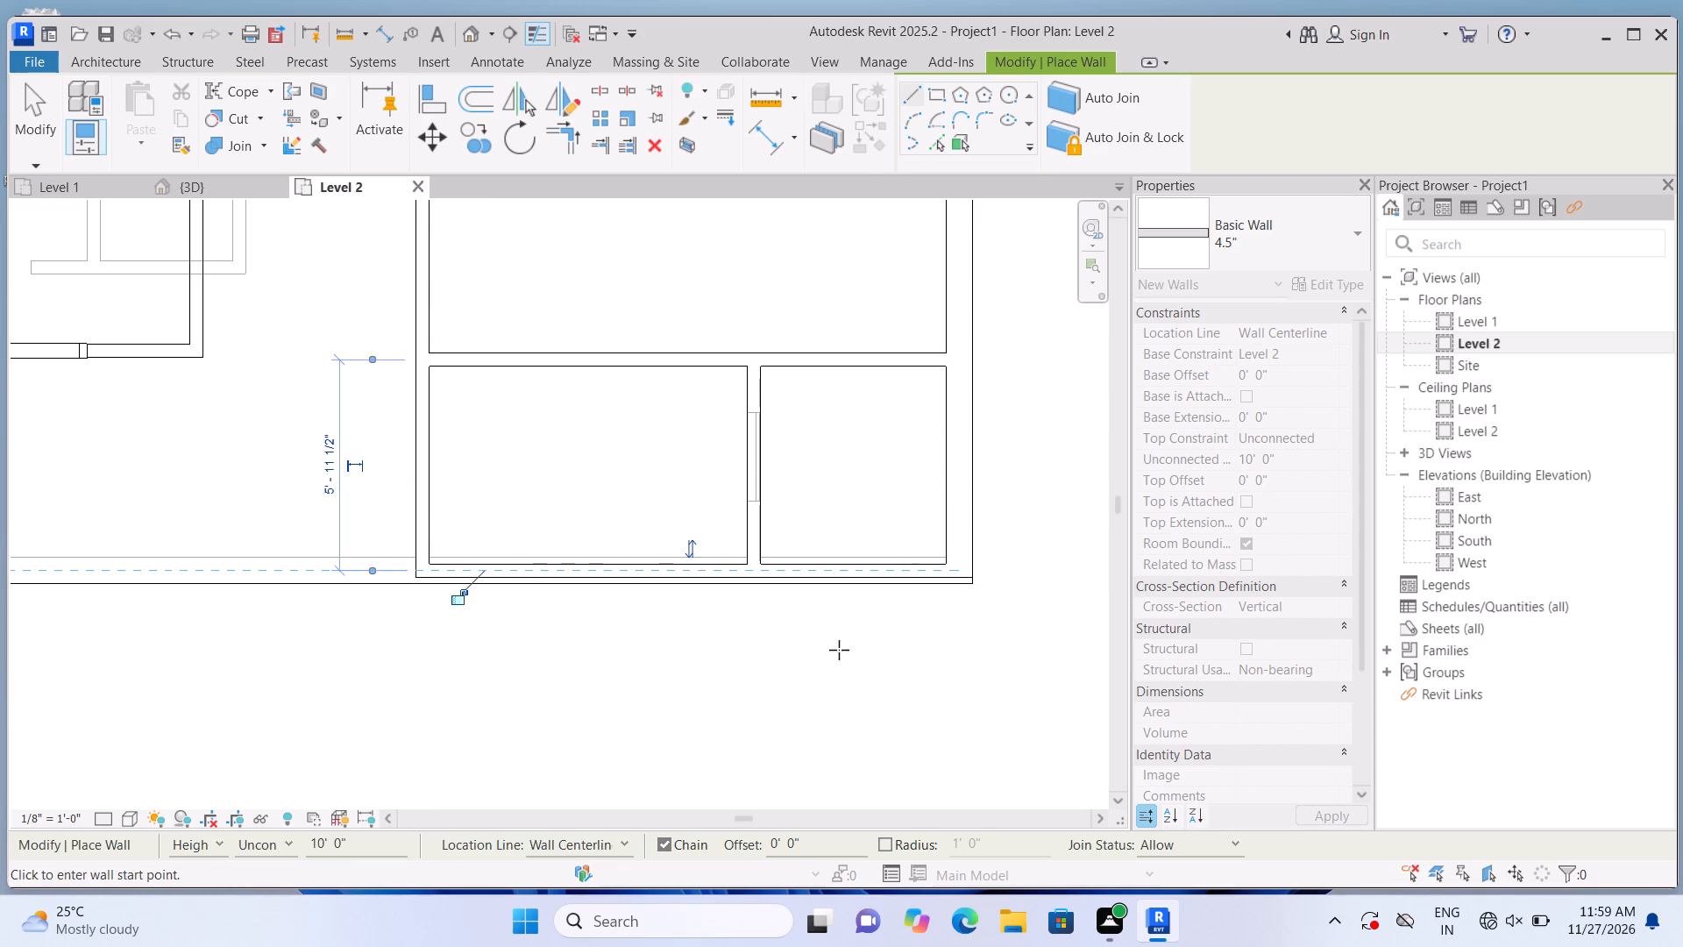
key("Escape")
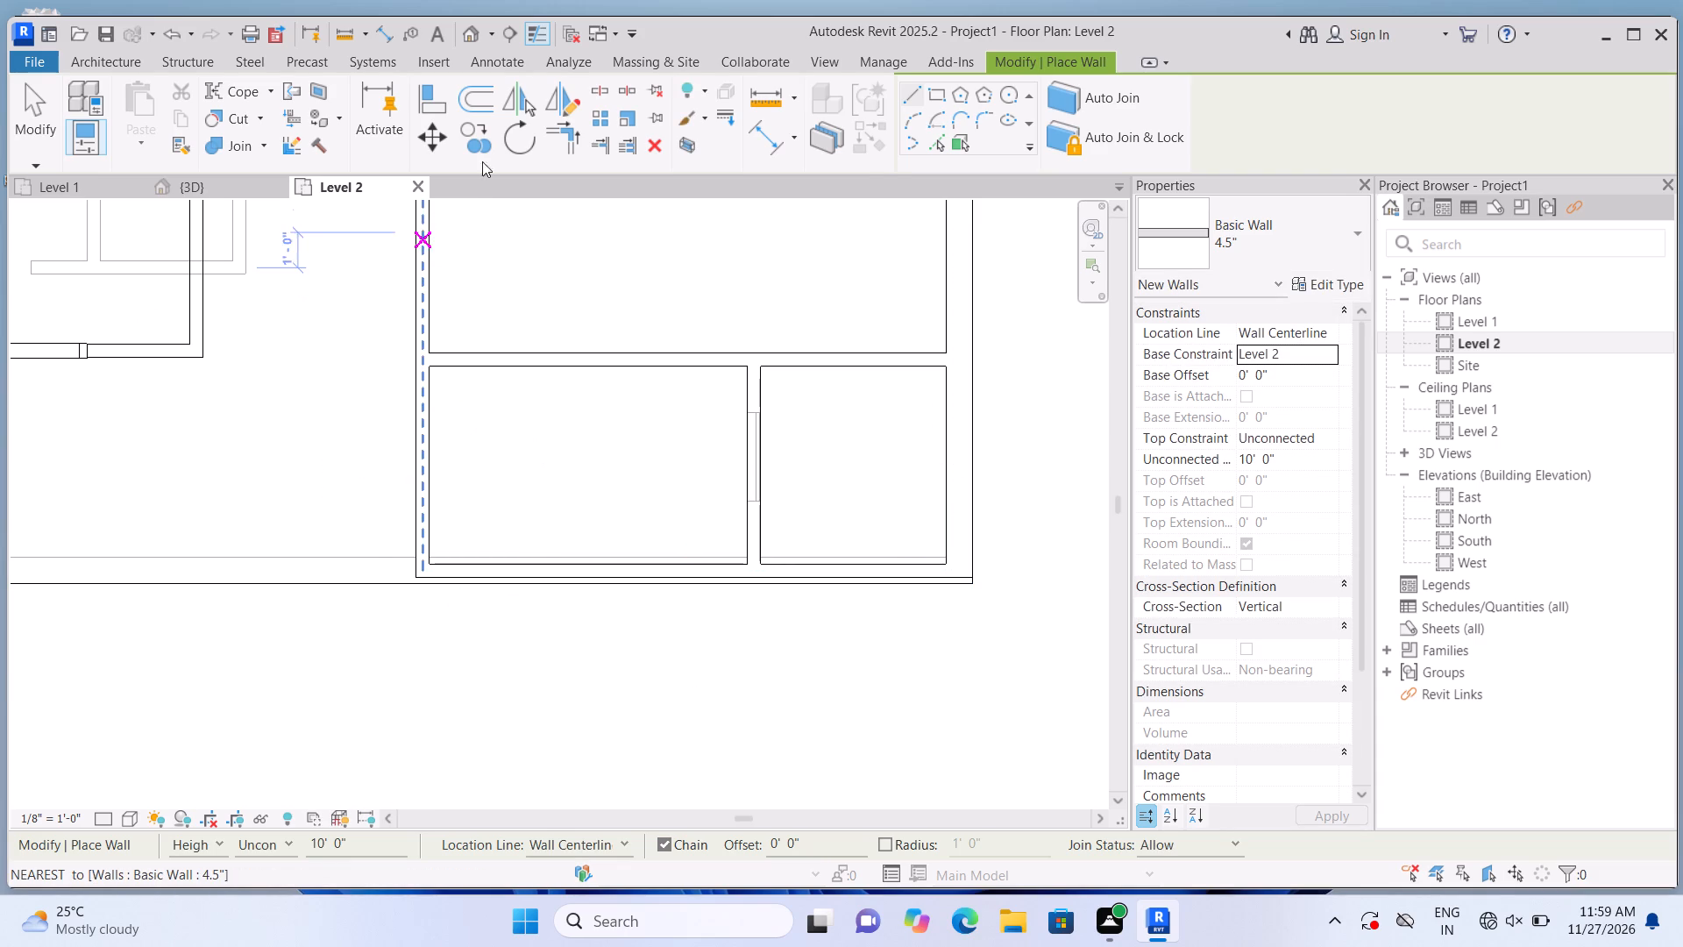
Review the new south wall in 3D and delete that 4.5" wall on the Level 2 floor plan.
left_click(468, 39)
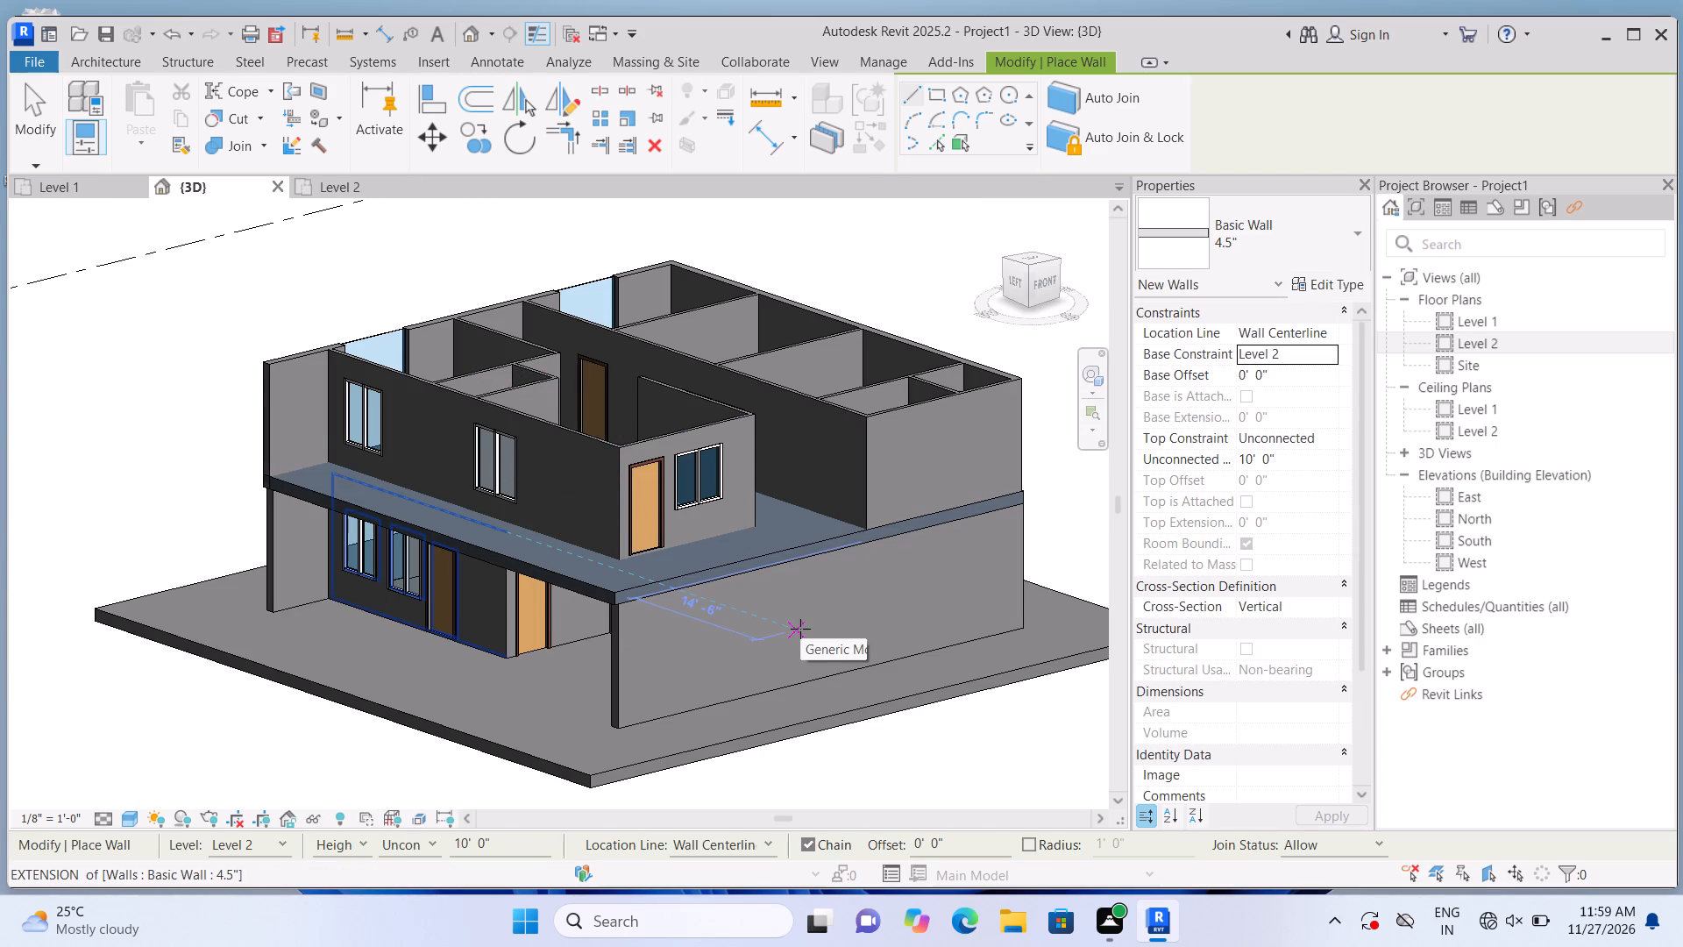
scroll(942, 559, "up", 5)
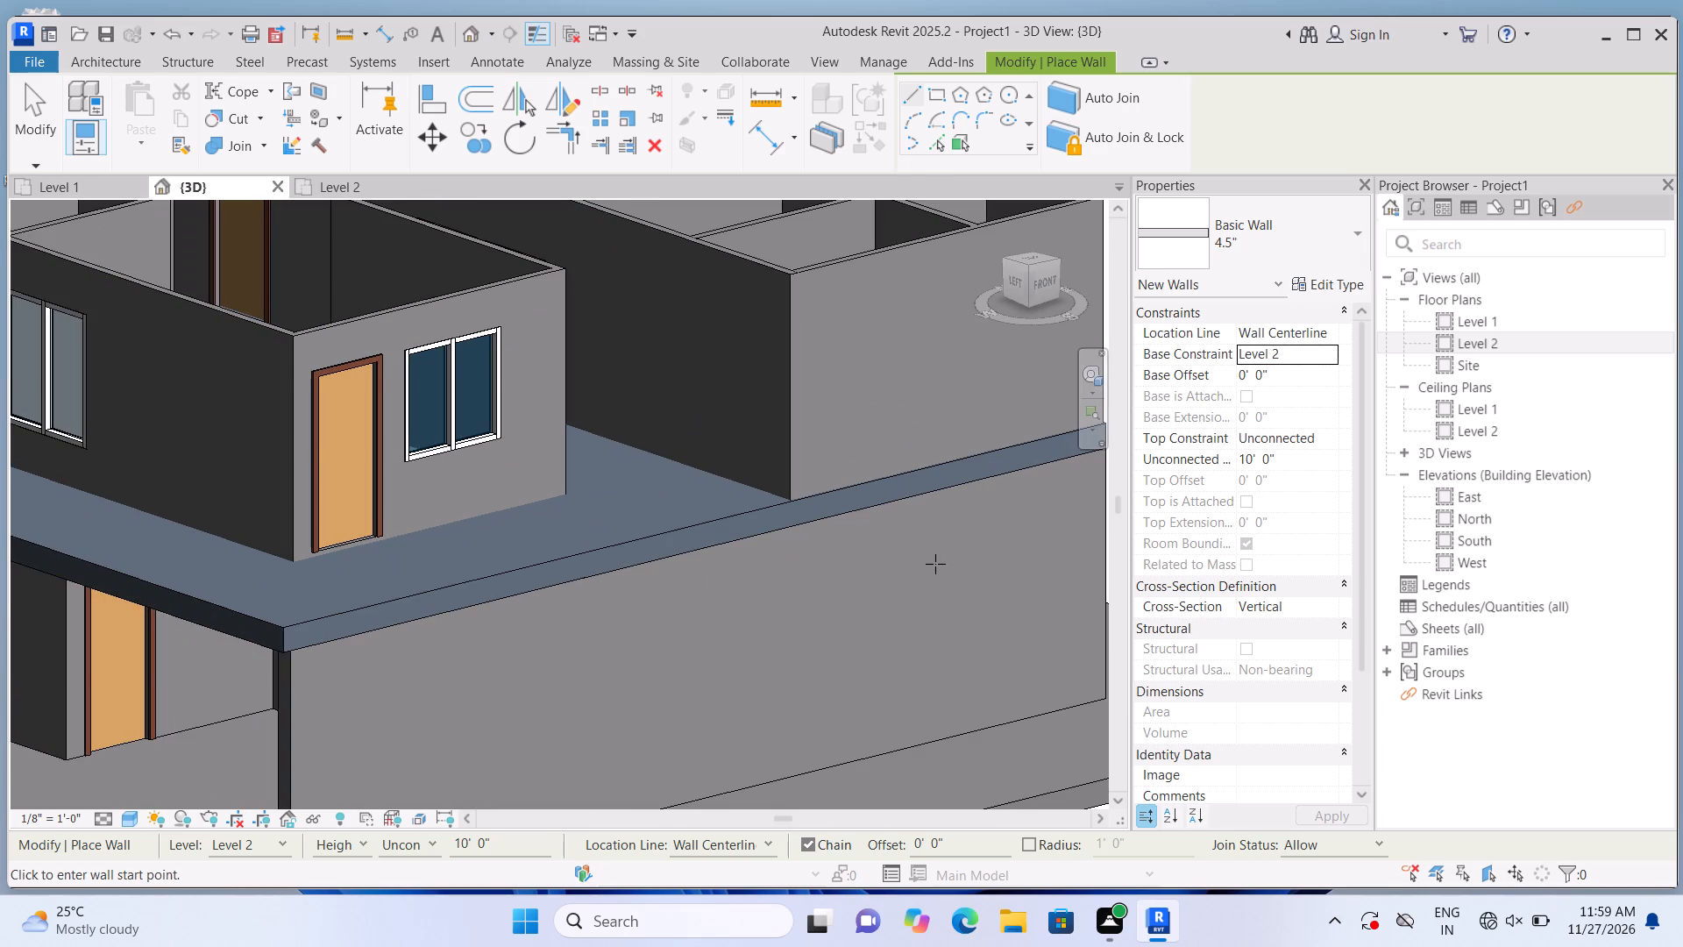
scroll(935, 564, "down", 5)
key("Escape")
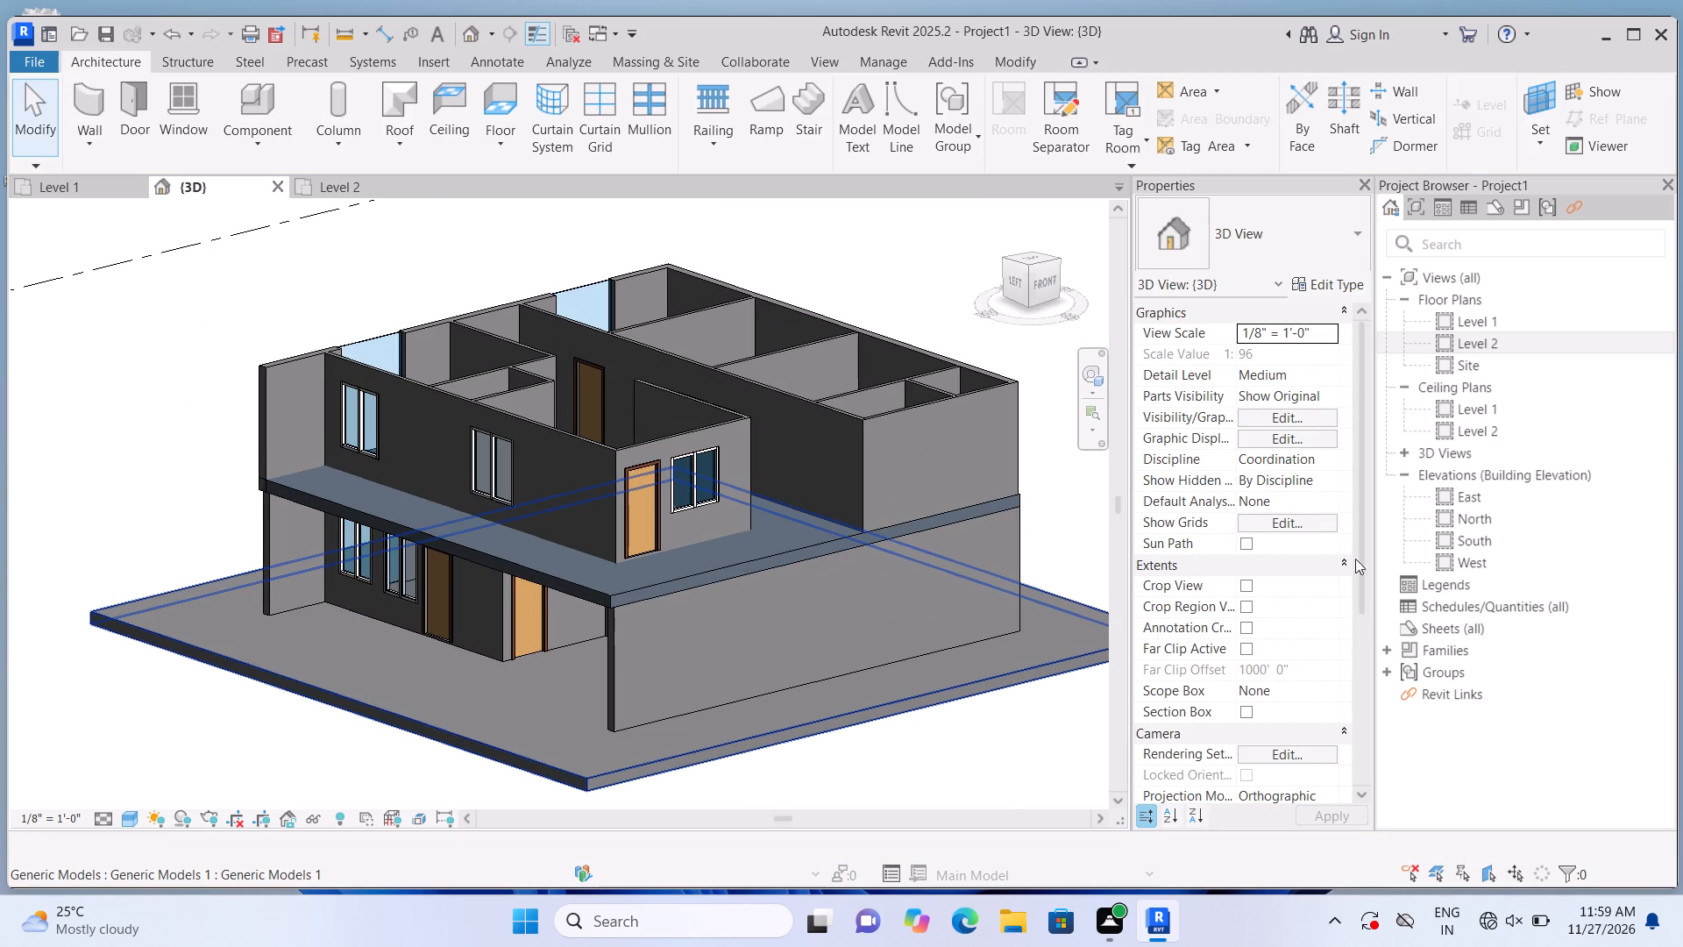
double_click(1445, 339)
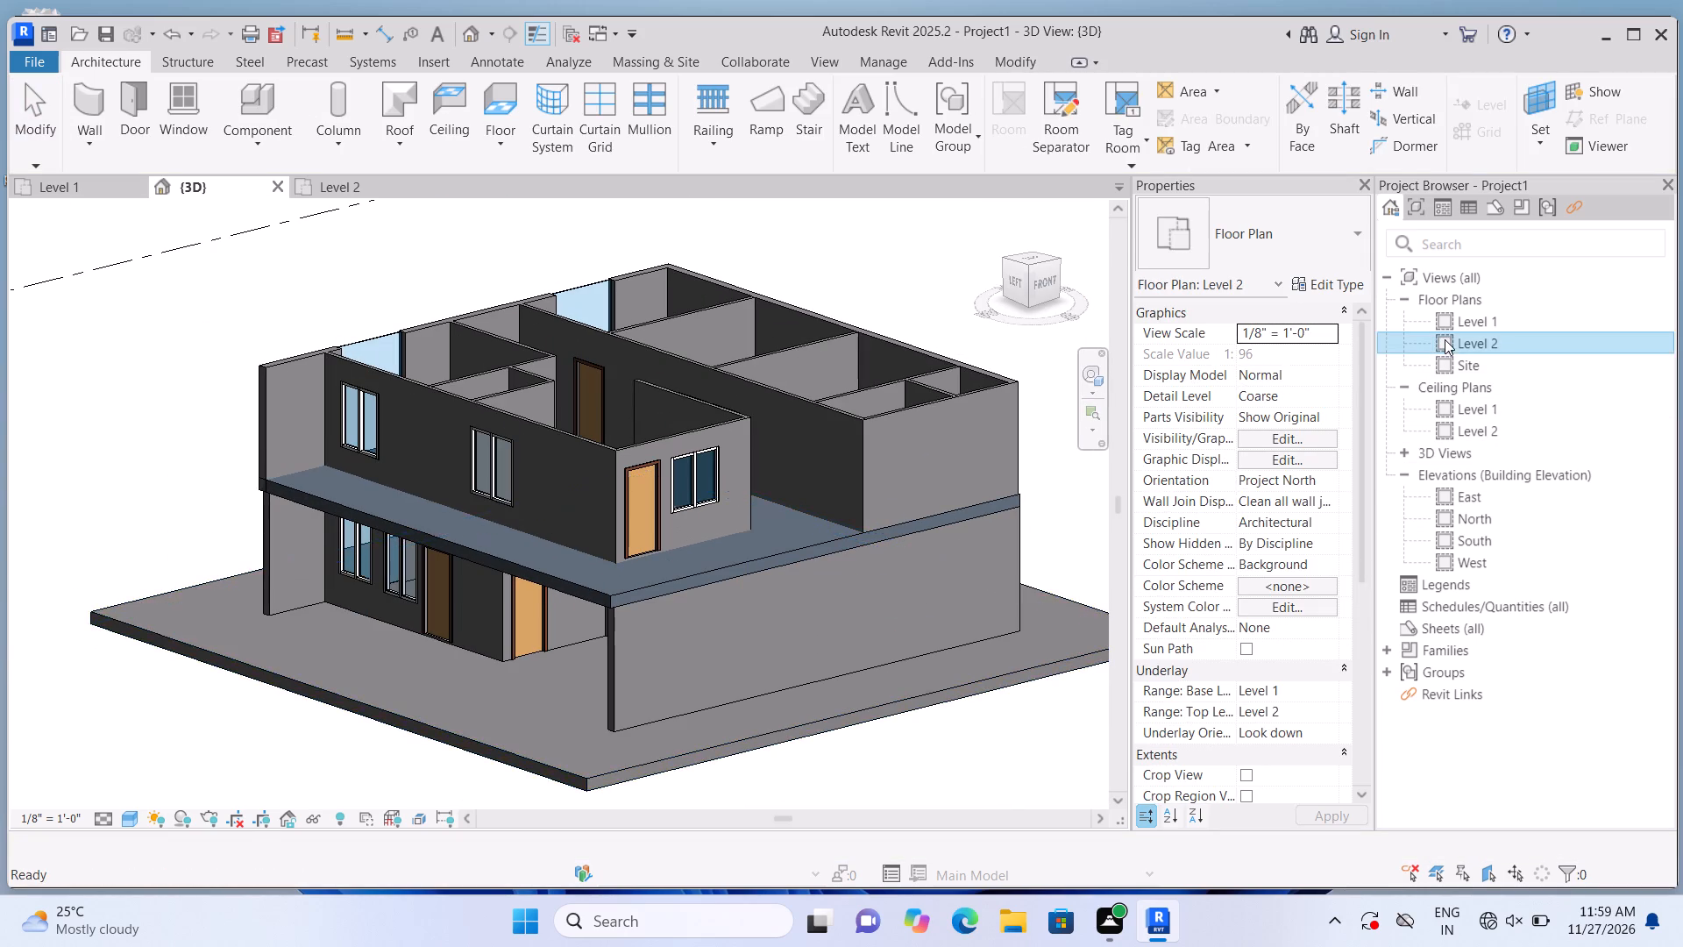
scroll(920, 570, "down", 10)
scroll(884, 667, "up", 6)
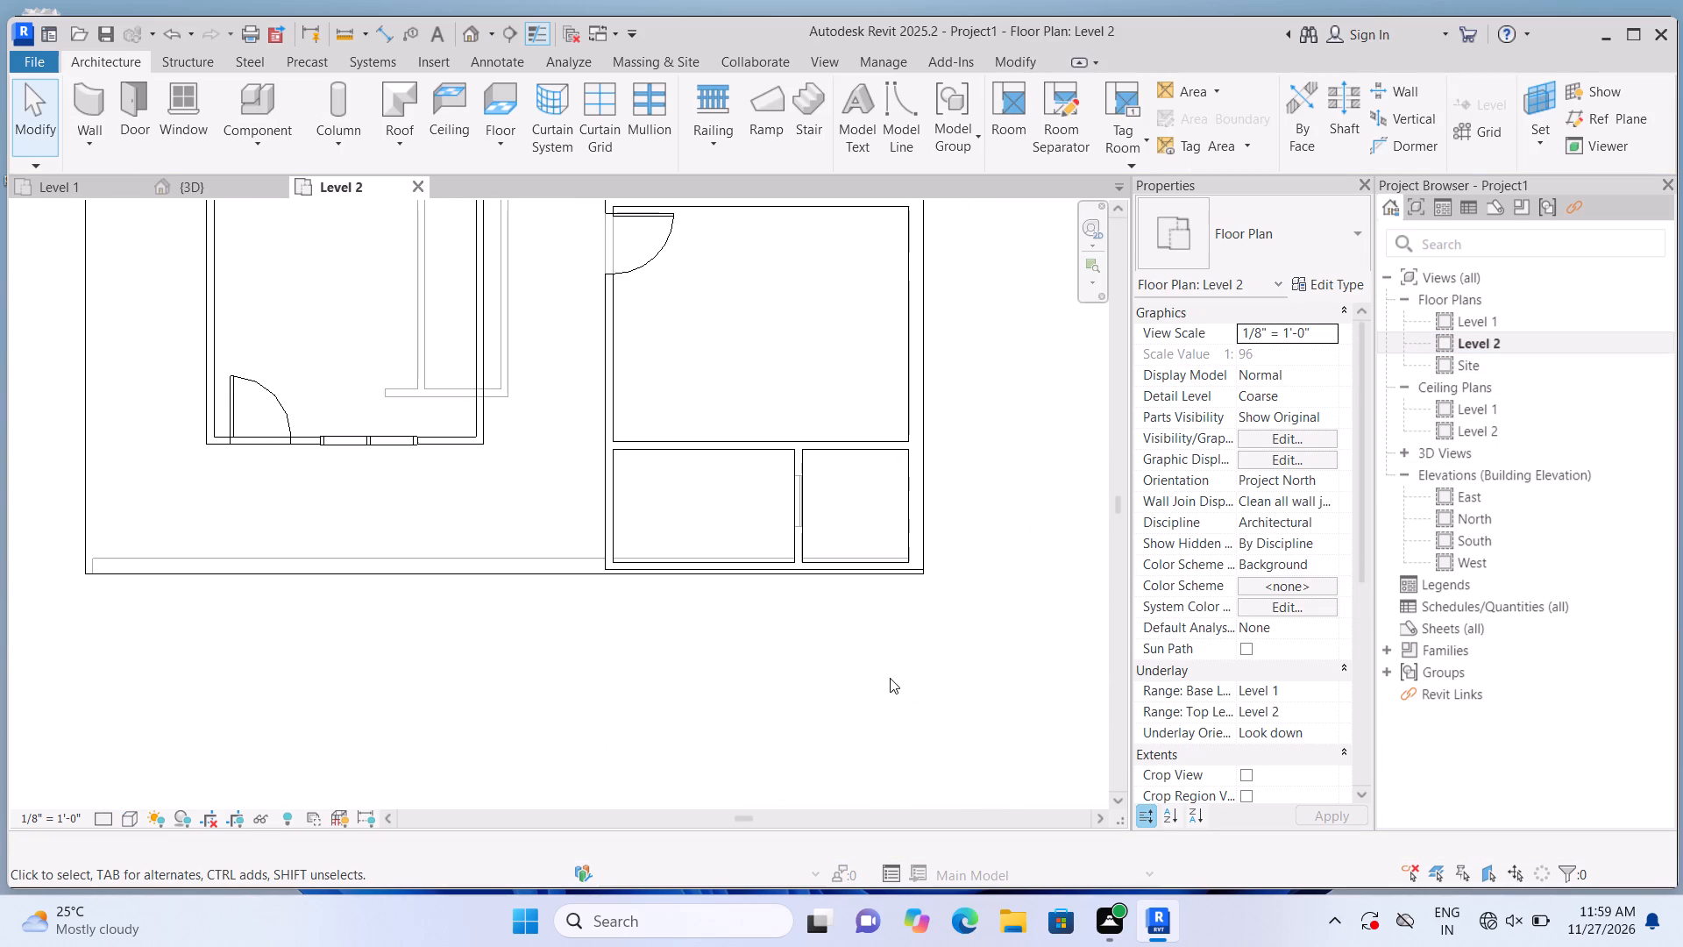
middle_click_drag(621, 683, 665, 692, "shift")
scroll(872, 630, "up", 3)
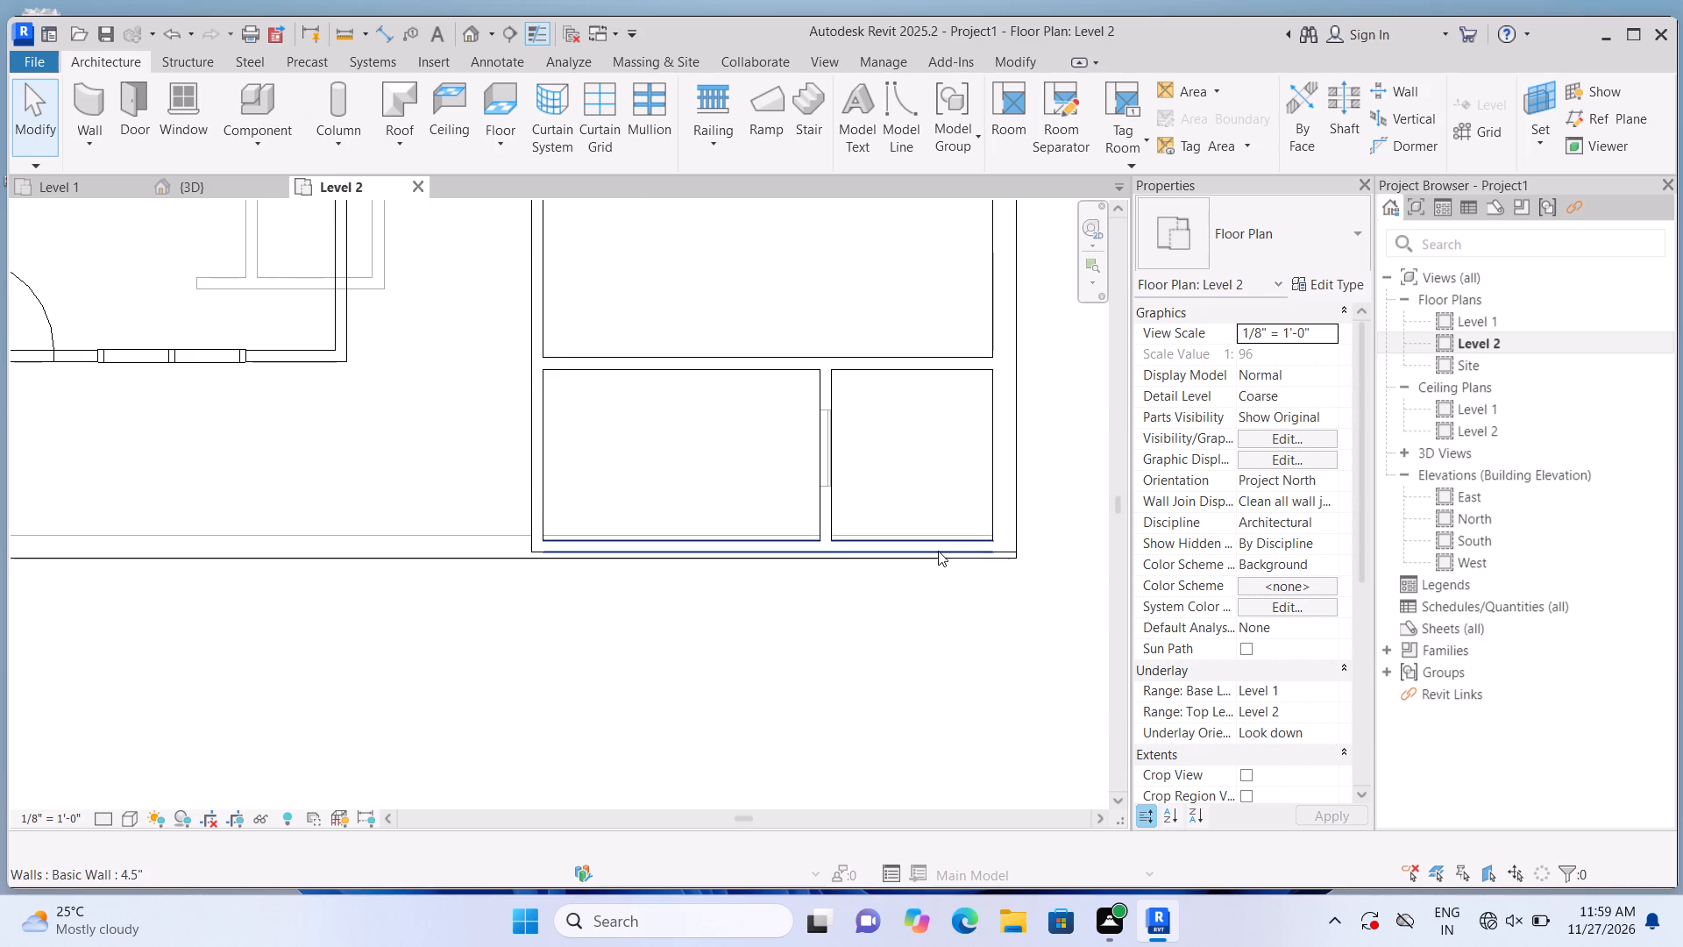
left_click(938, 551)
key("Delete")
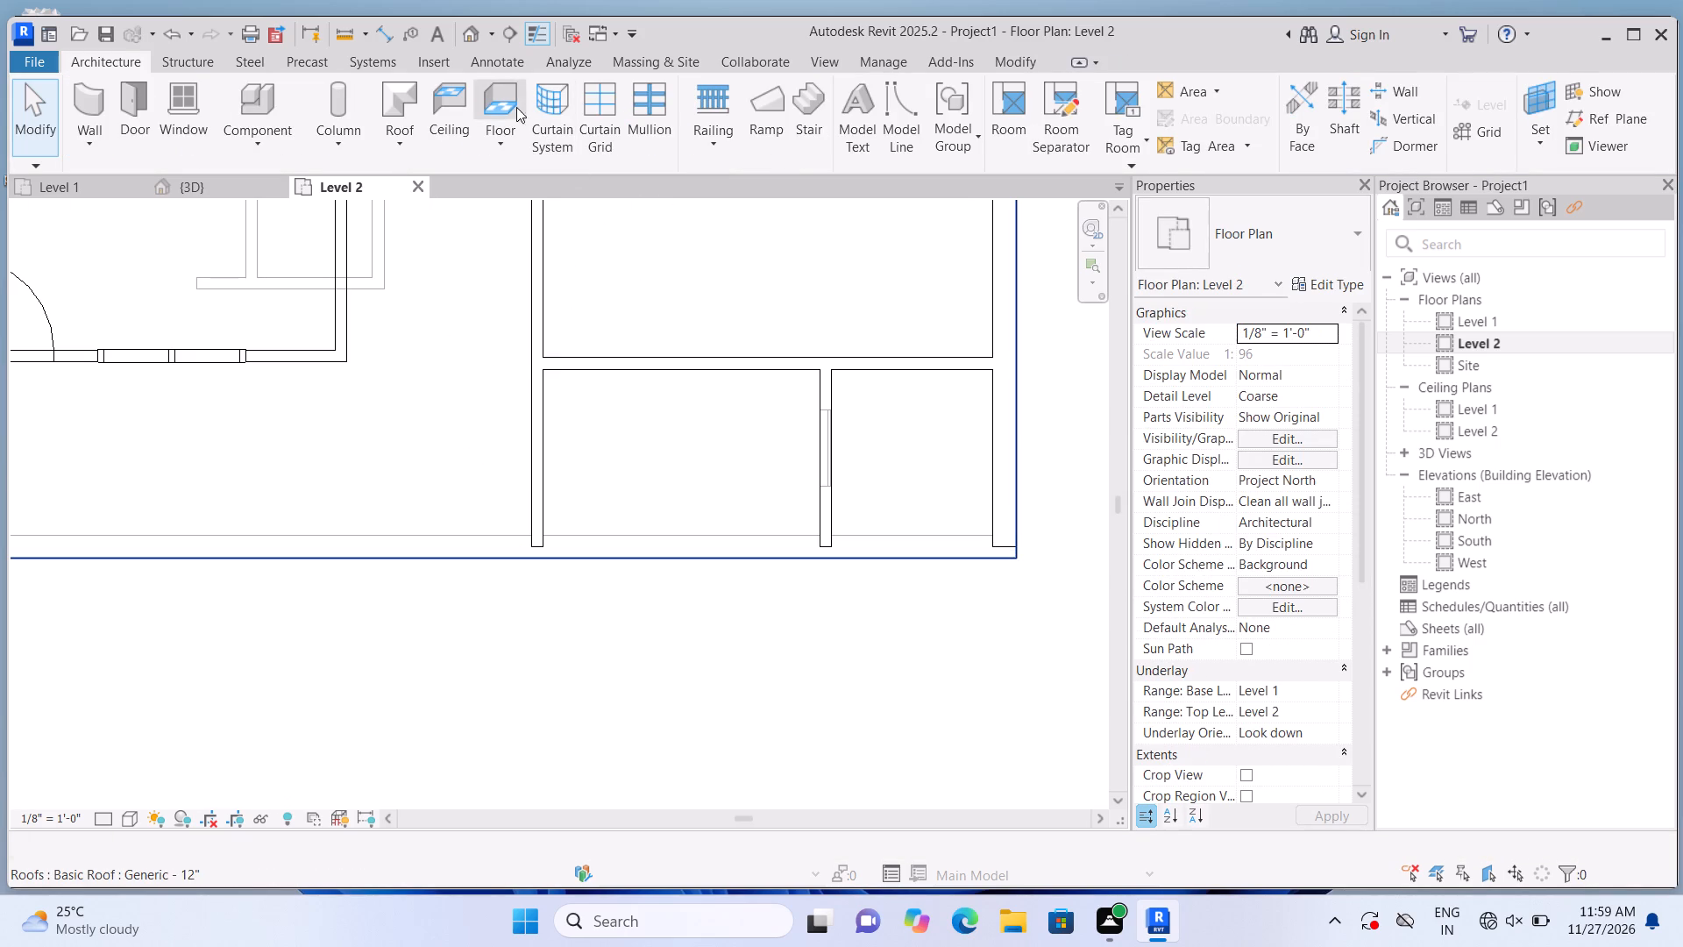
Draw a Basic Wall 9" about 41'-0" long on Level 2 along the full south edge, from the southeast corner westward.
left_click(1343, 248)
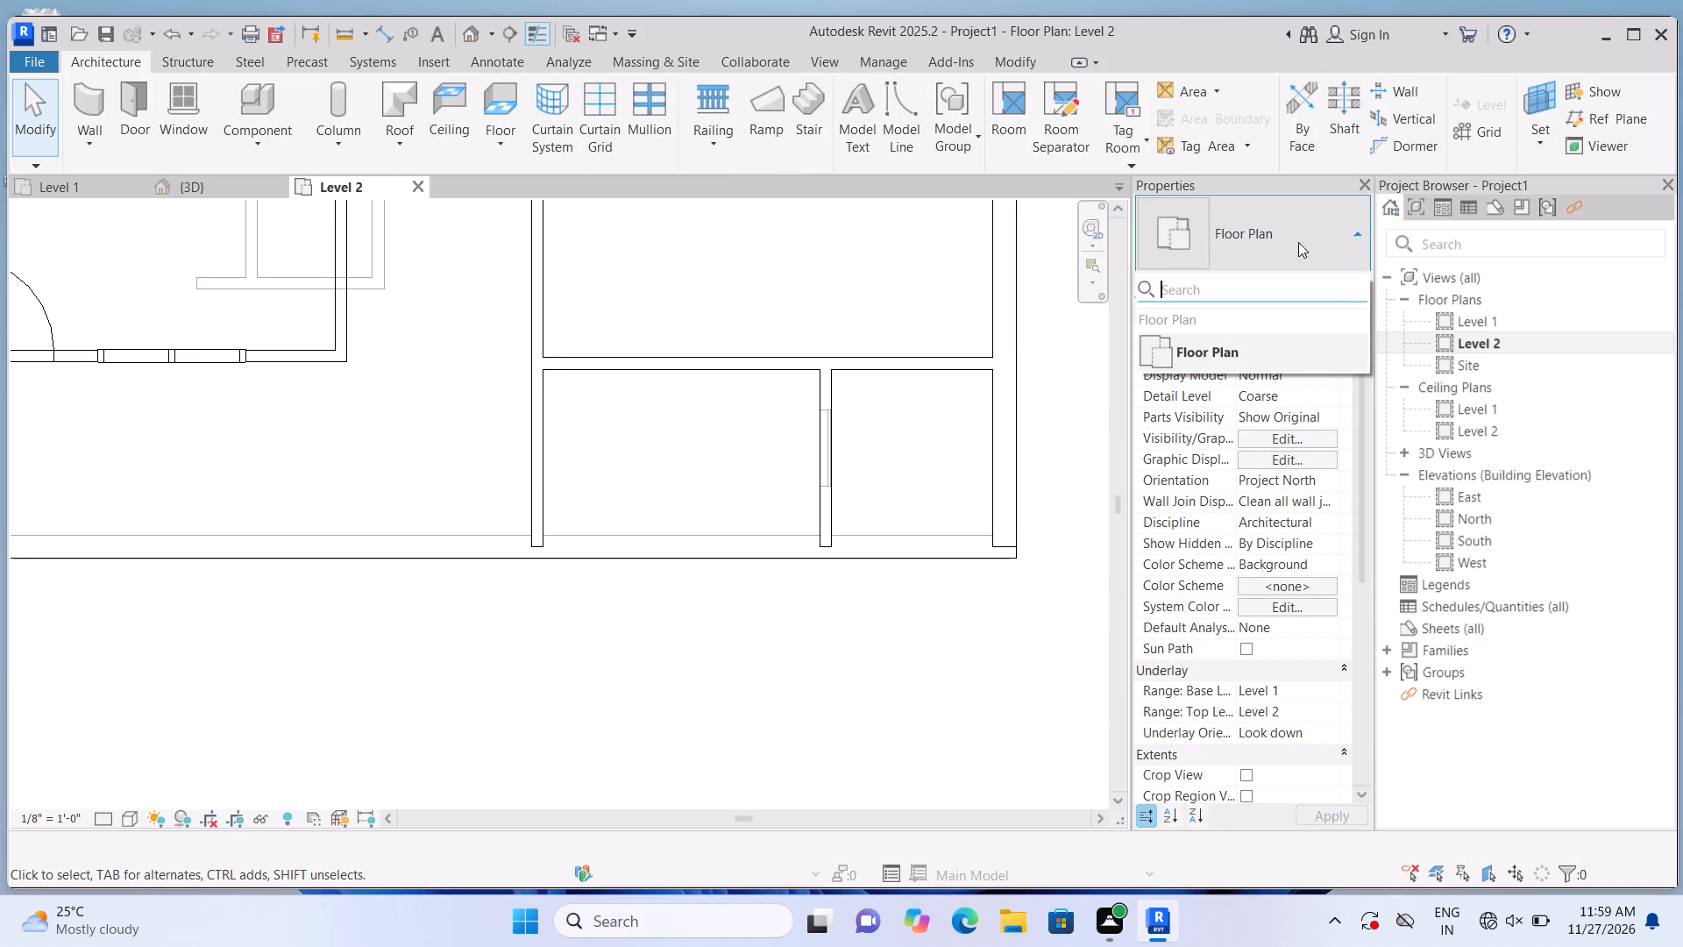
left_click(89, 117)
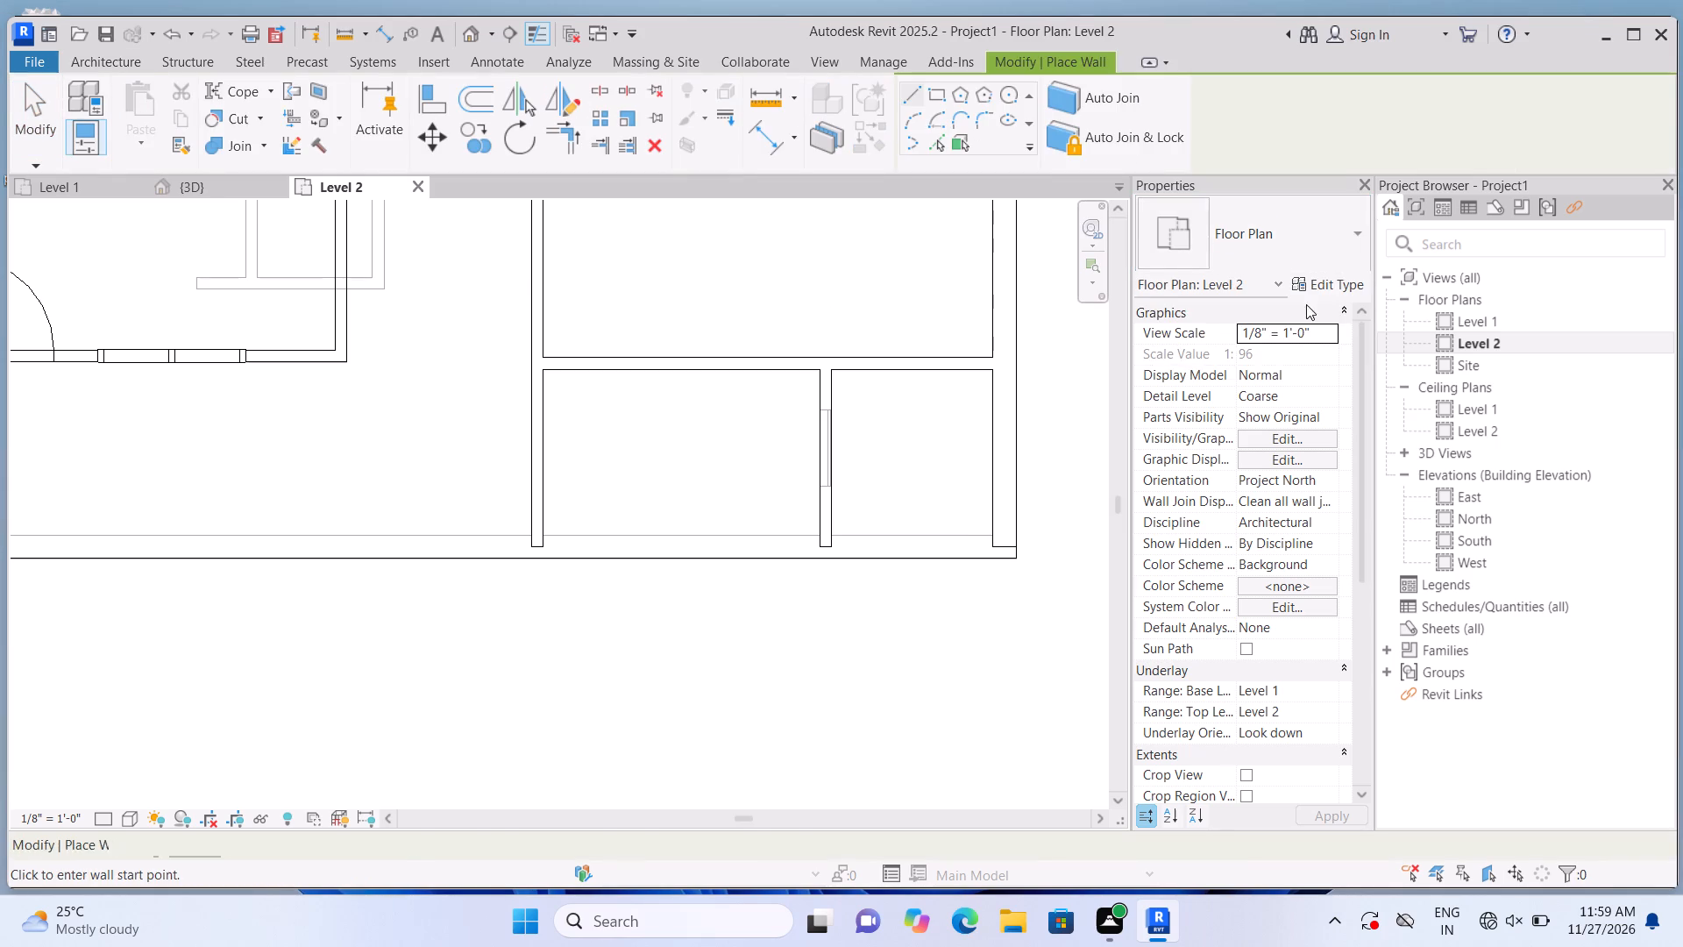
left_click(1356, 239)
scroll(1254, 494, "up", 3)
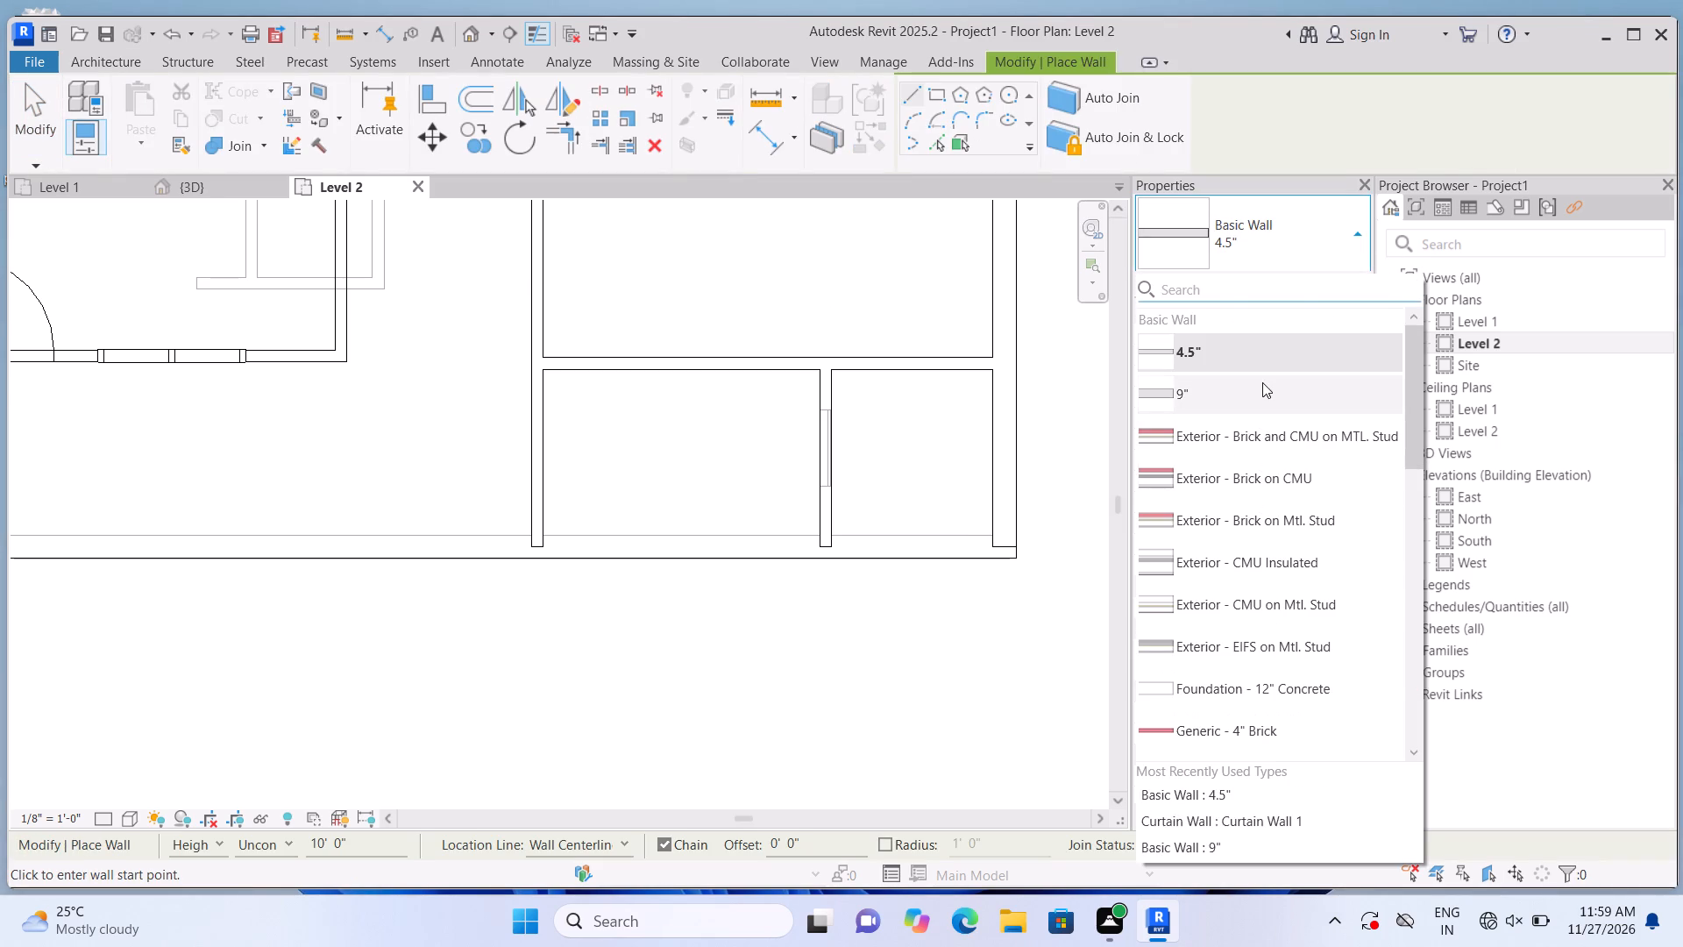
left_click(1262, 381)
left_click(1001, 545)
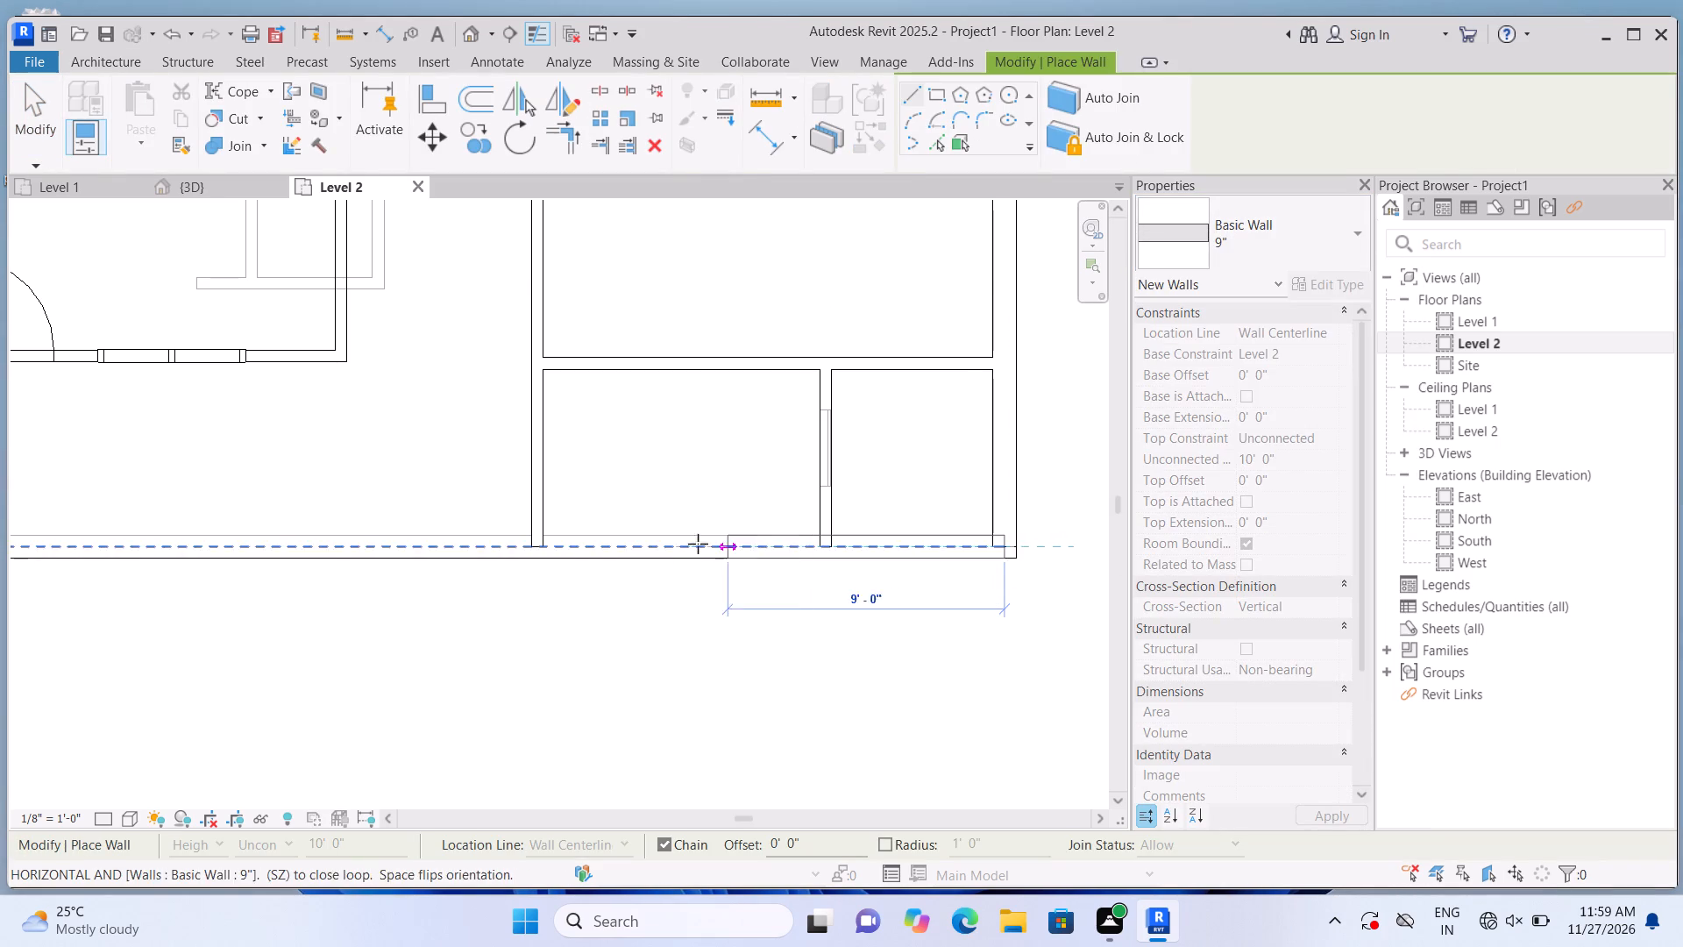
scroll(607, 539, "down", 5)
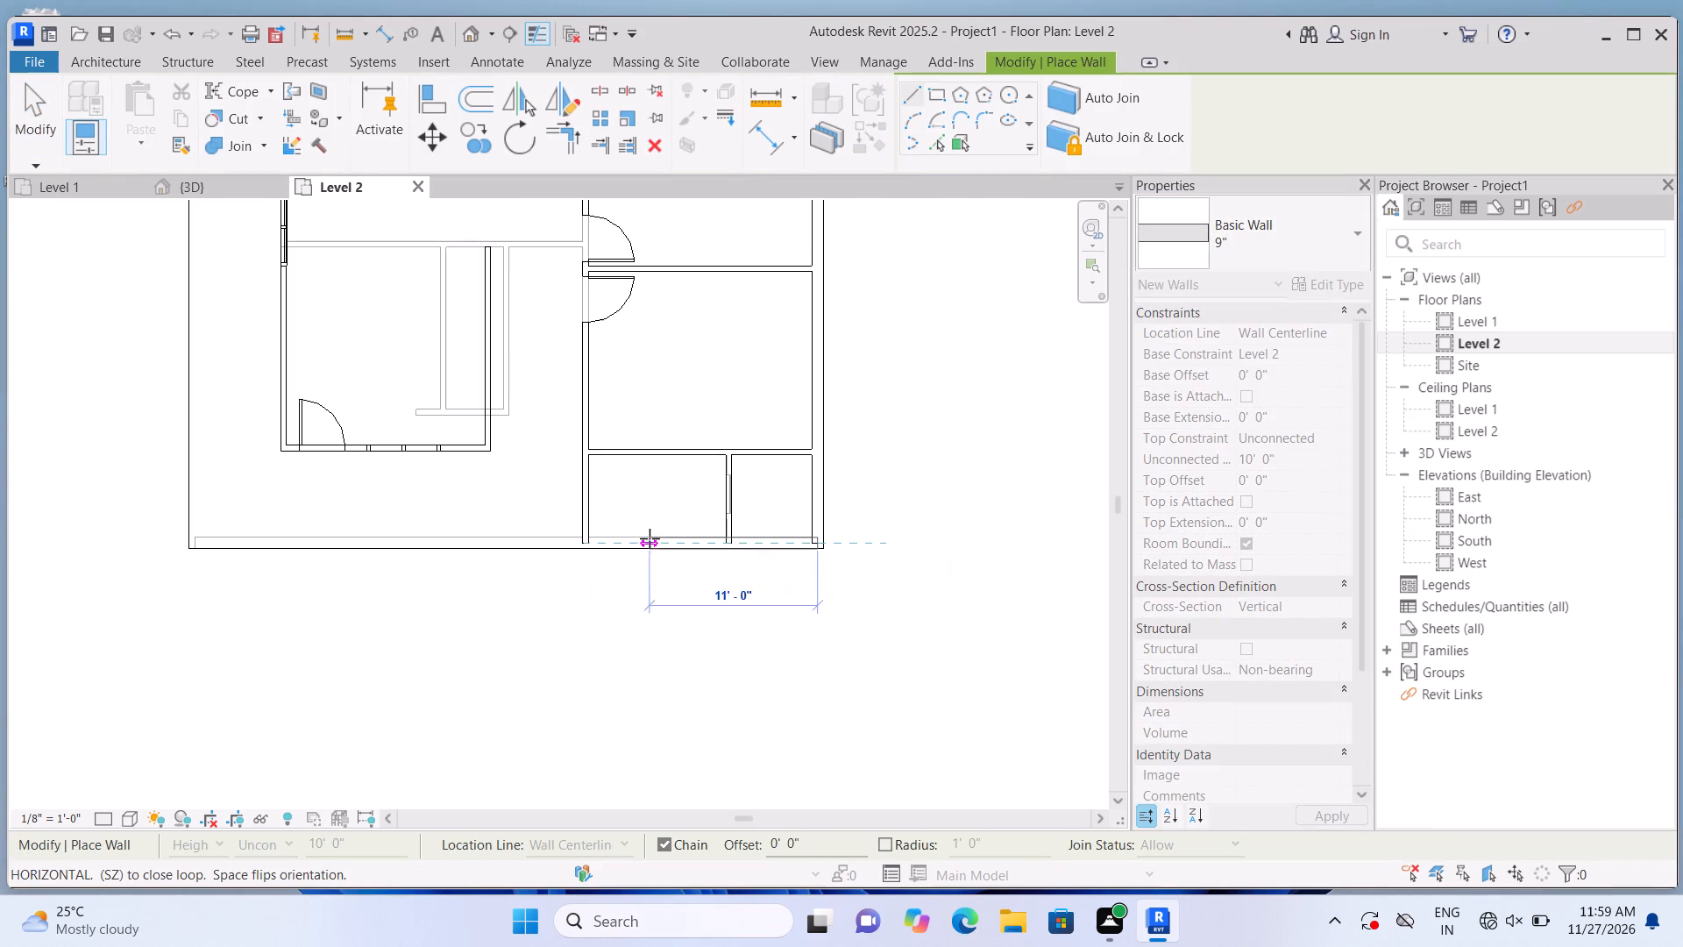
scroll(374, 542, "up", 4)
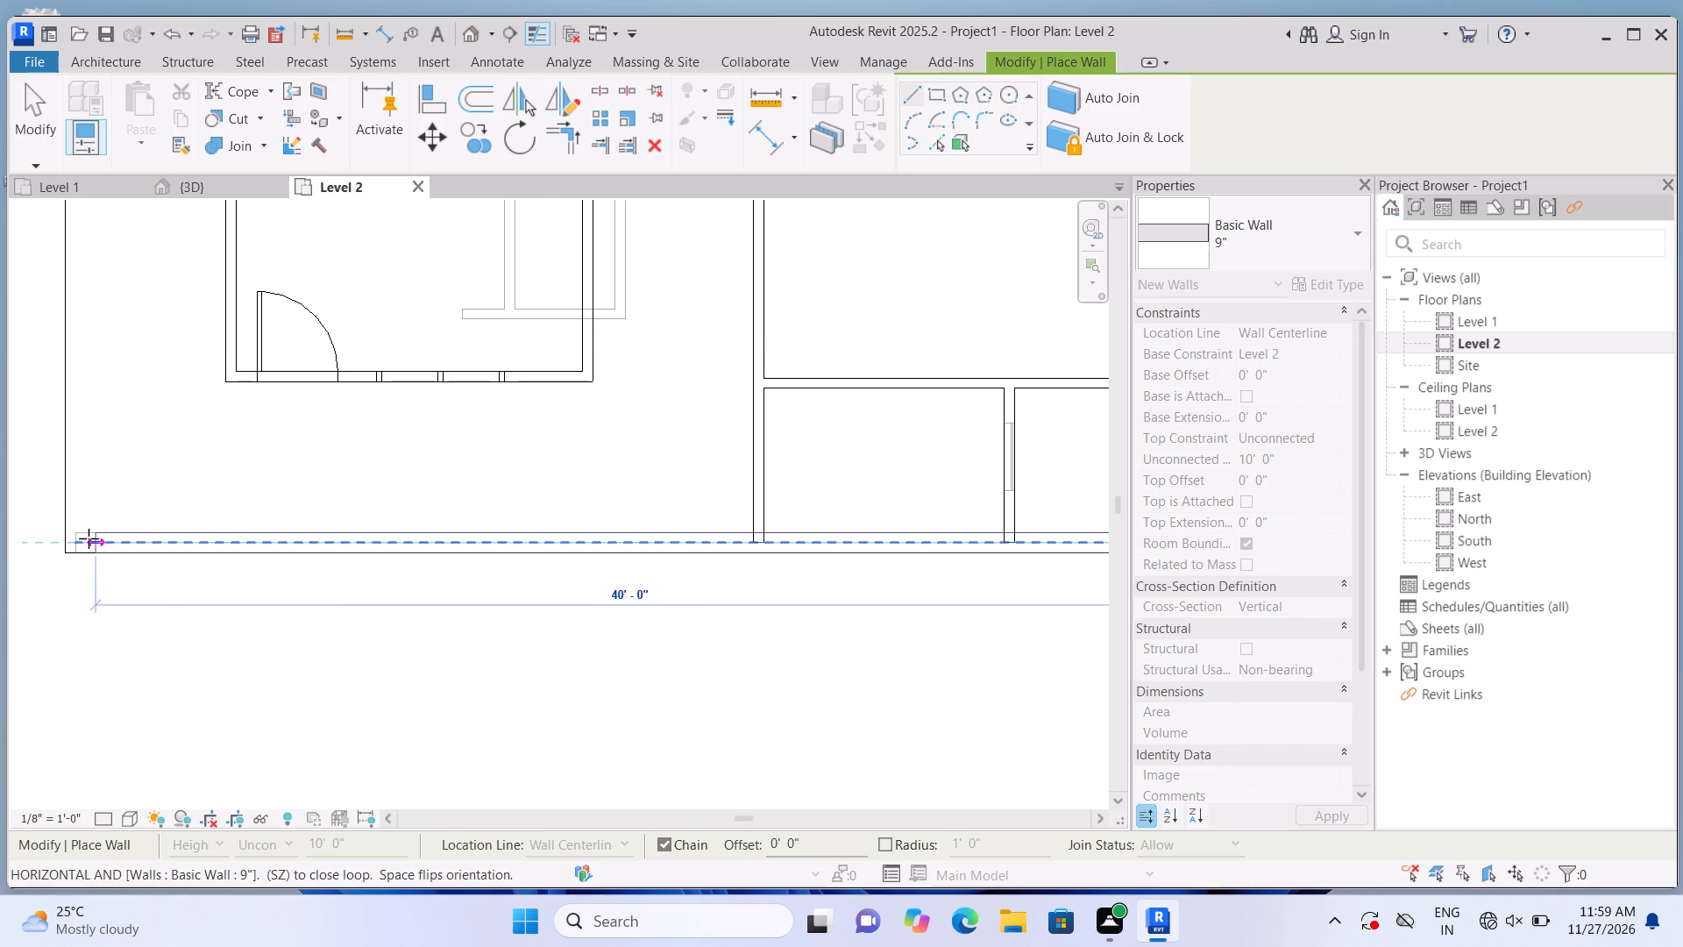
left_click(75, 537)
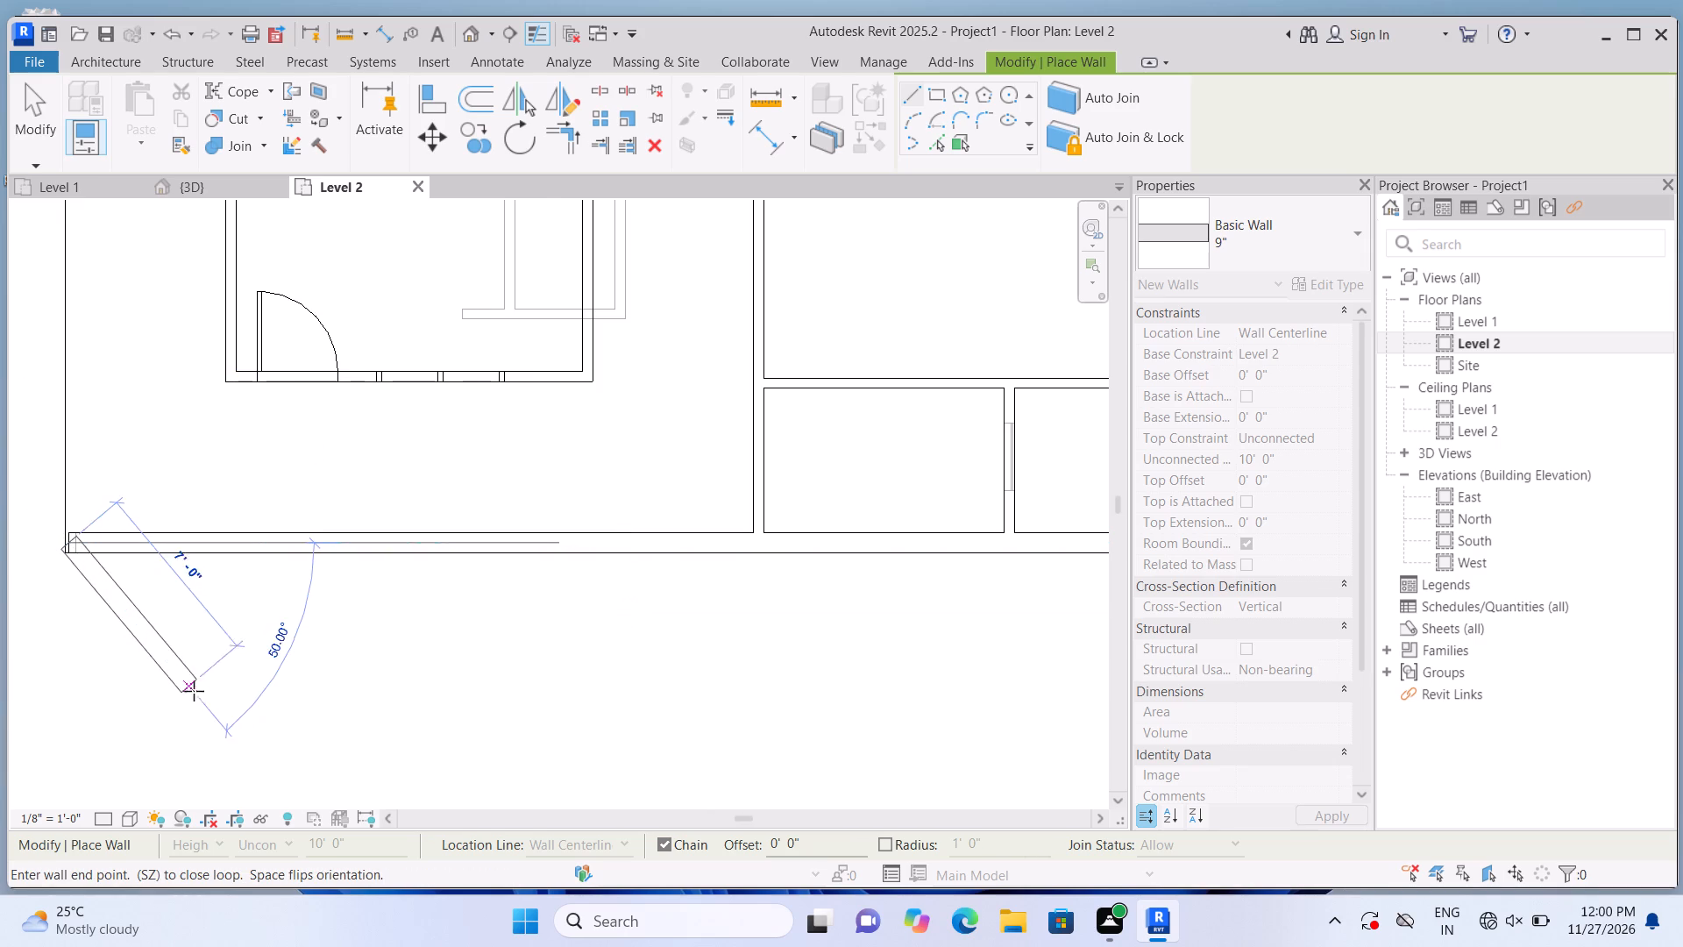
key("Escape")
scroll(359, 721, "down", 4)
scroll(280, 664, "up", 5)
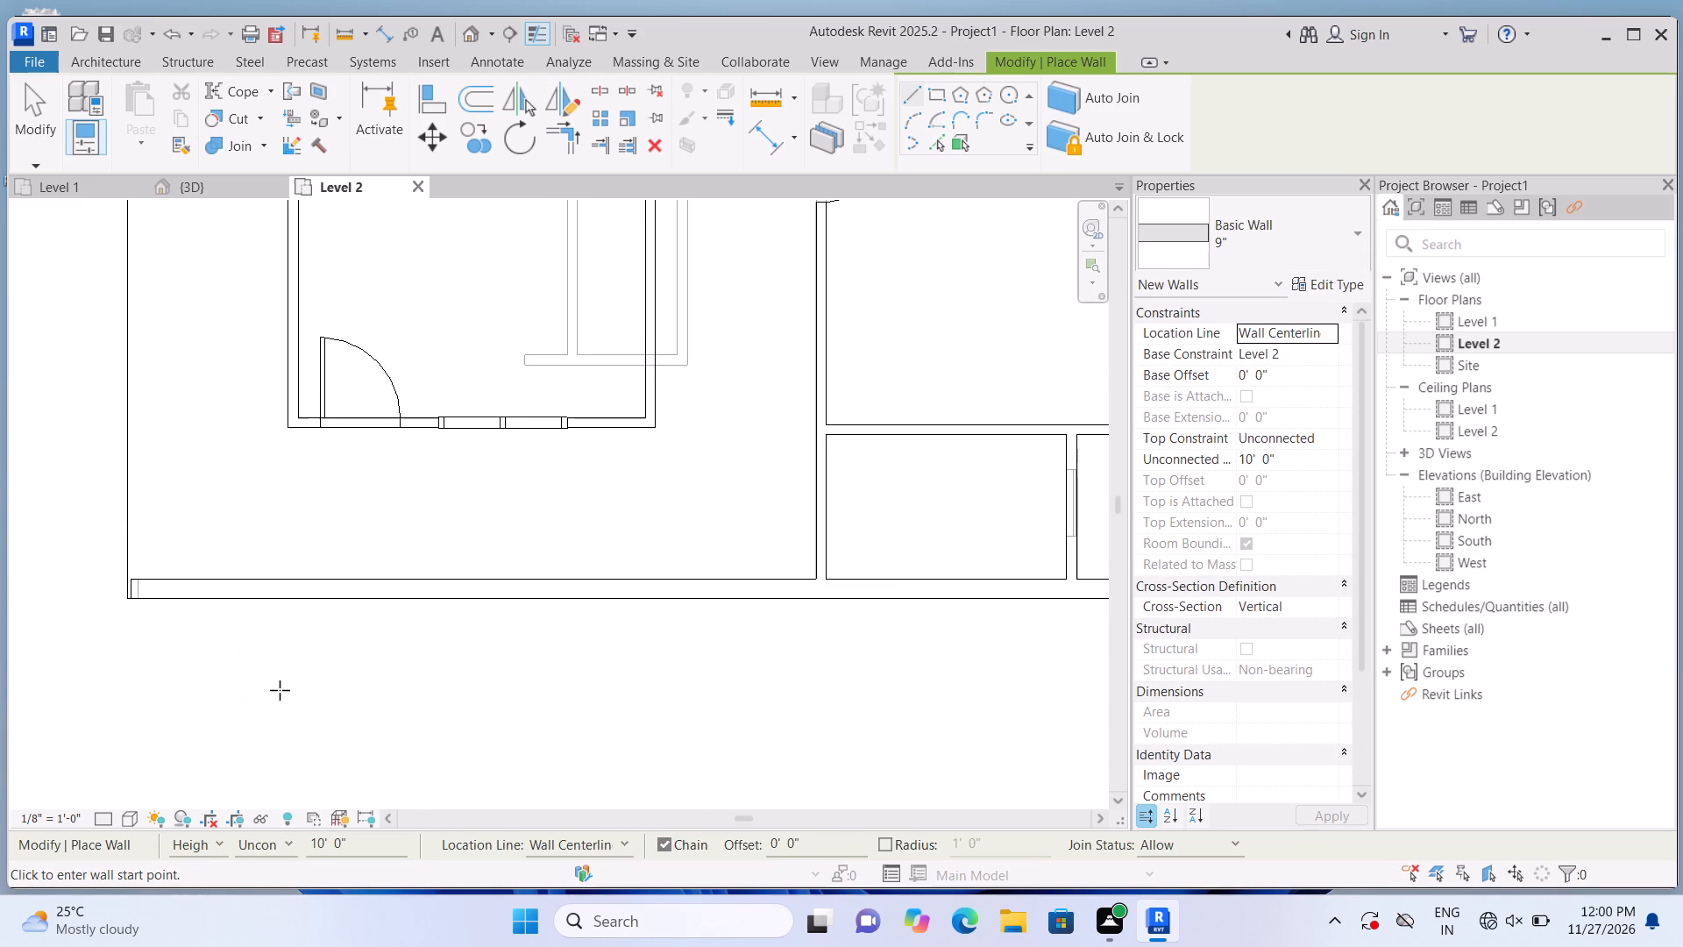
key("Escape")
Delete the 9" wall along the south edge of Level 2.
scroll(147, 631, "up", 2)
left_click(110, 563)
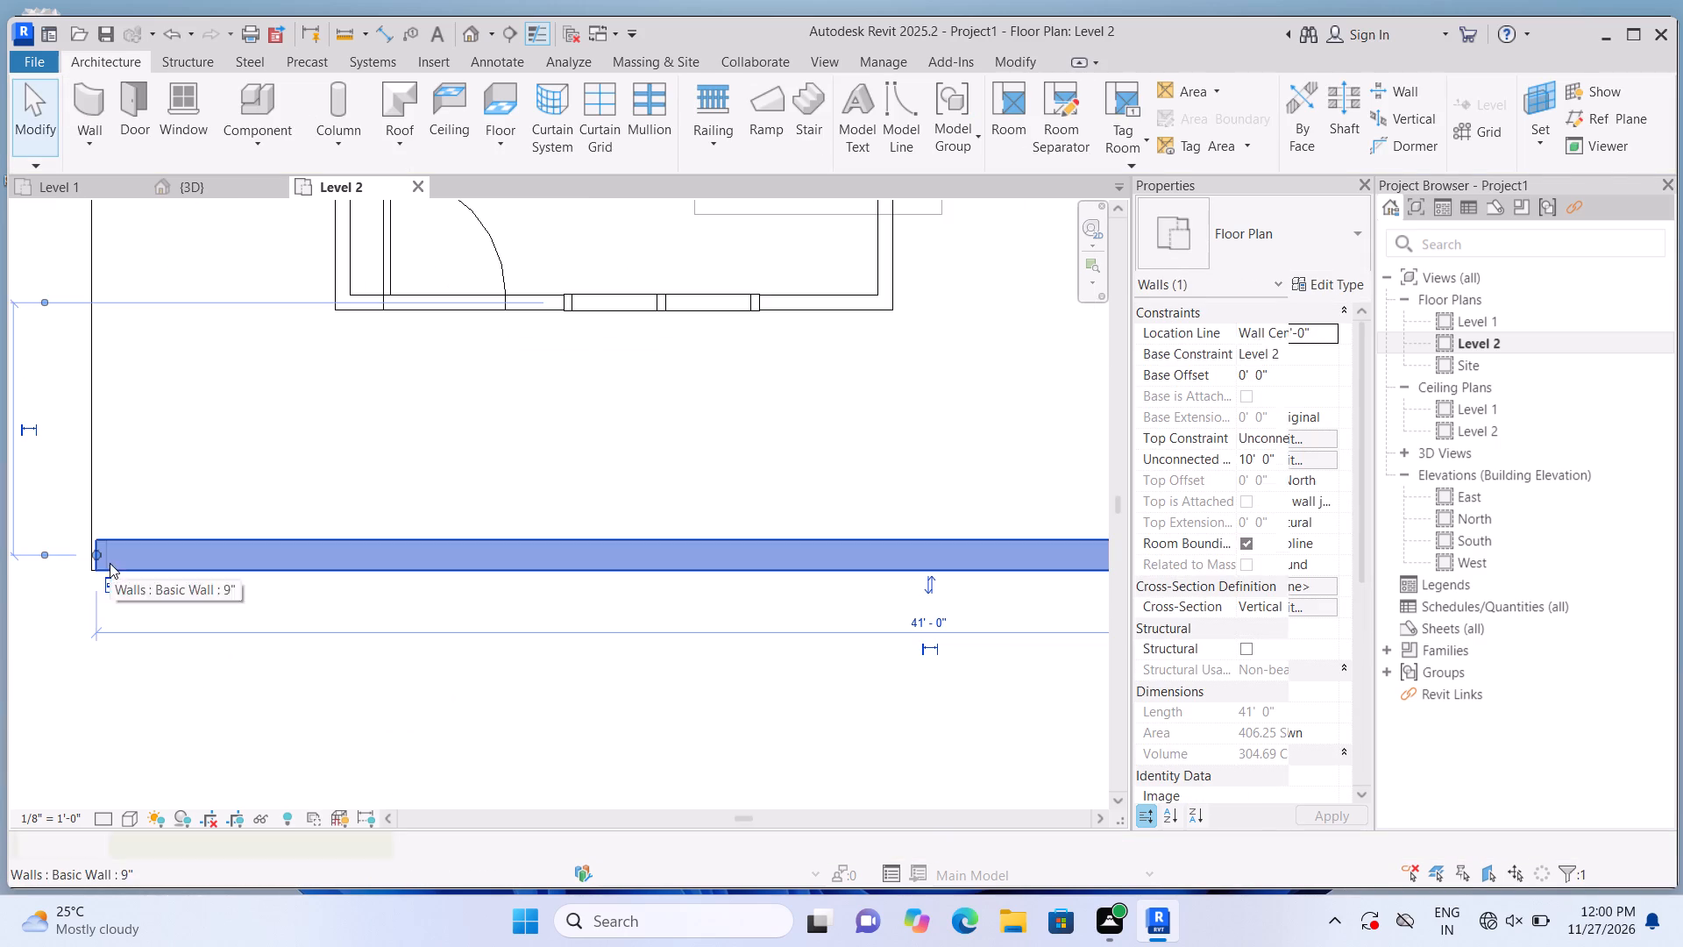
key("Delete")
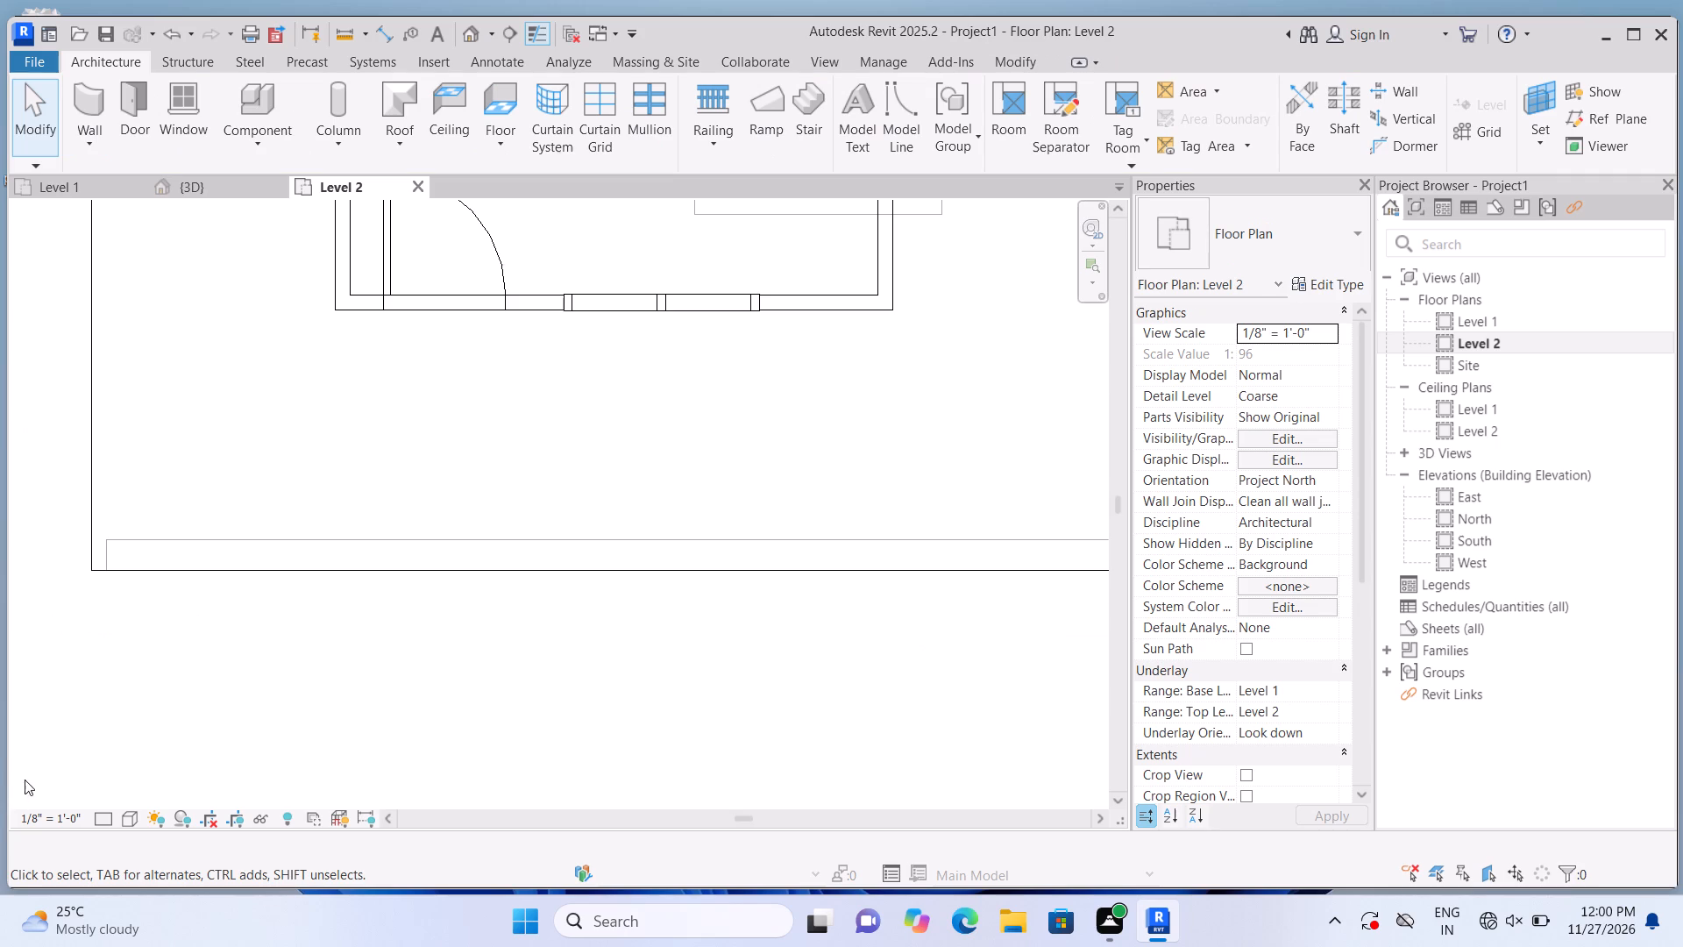
Draw a Basic Wall 9" about 40'-6" long on Level 2 along the full south edge, from the southeast corner westward.
scroll(30, 779, "down", 2)
scroll(319, 715, "down", 2)
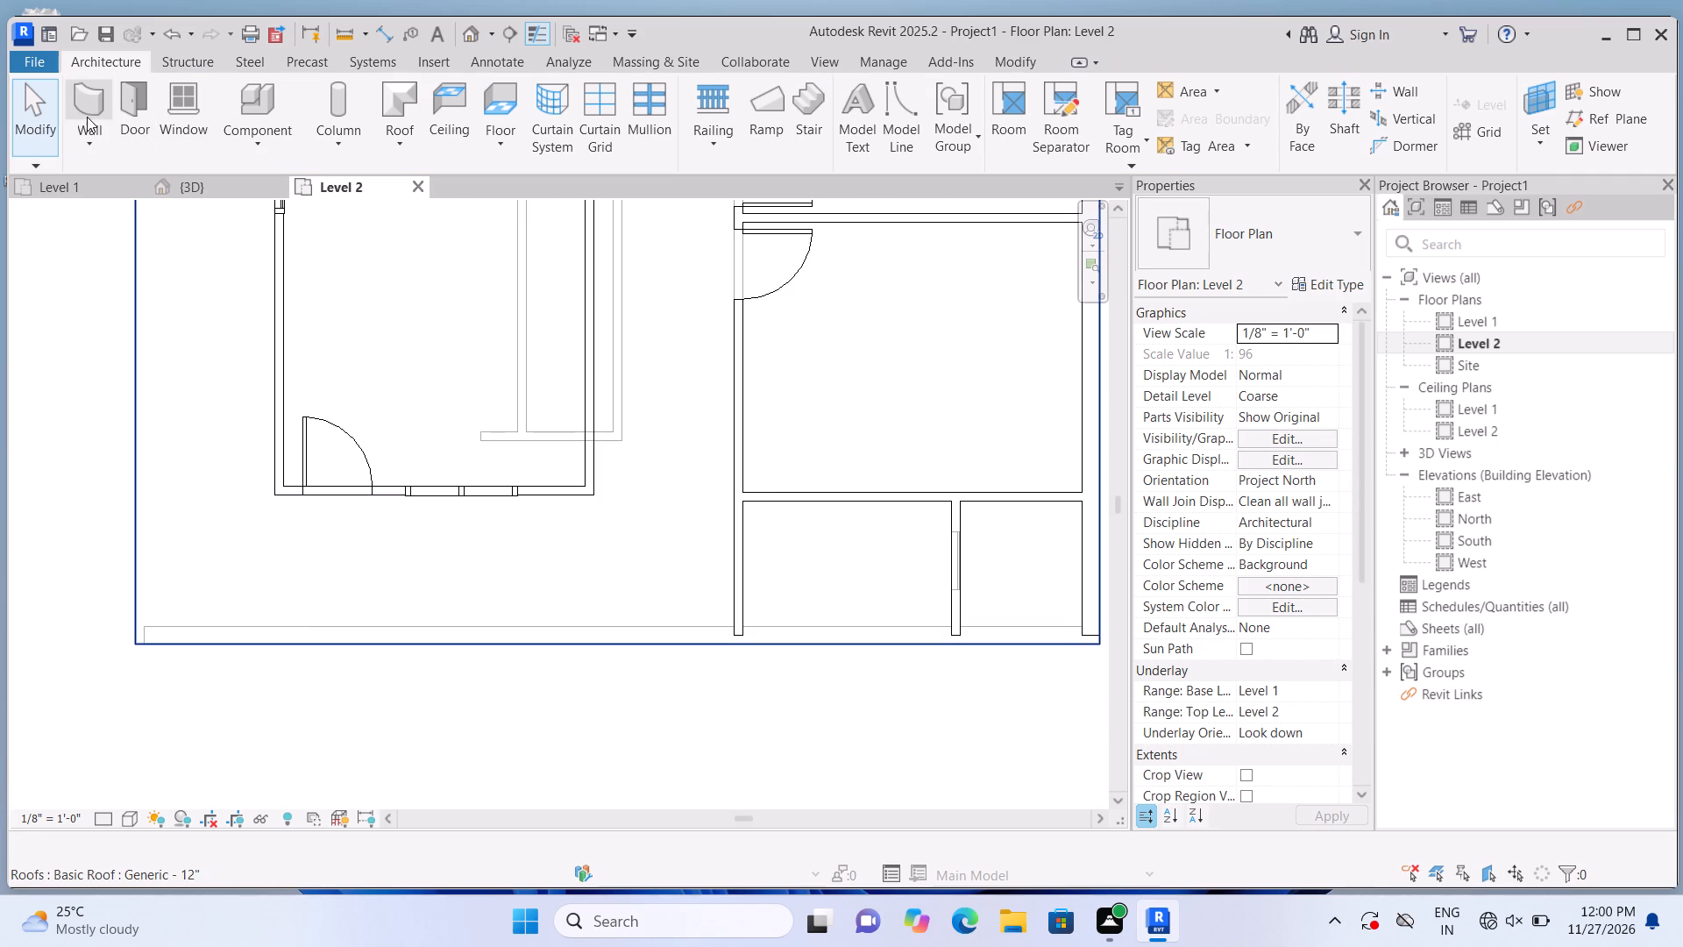
left_click(87, 117)
scroll(1093, 692, "up", 3)
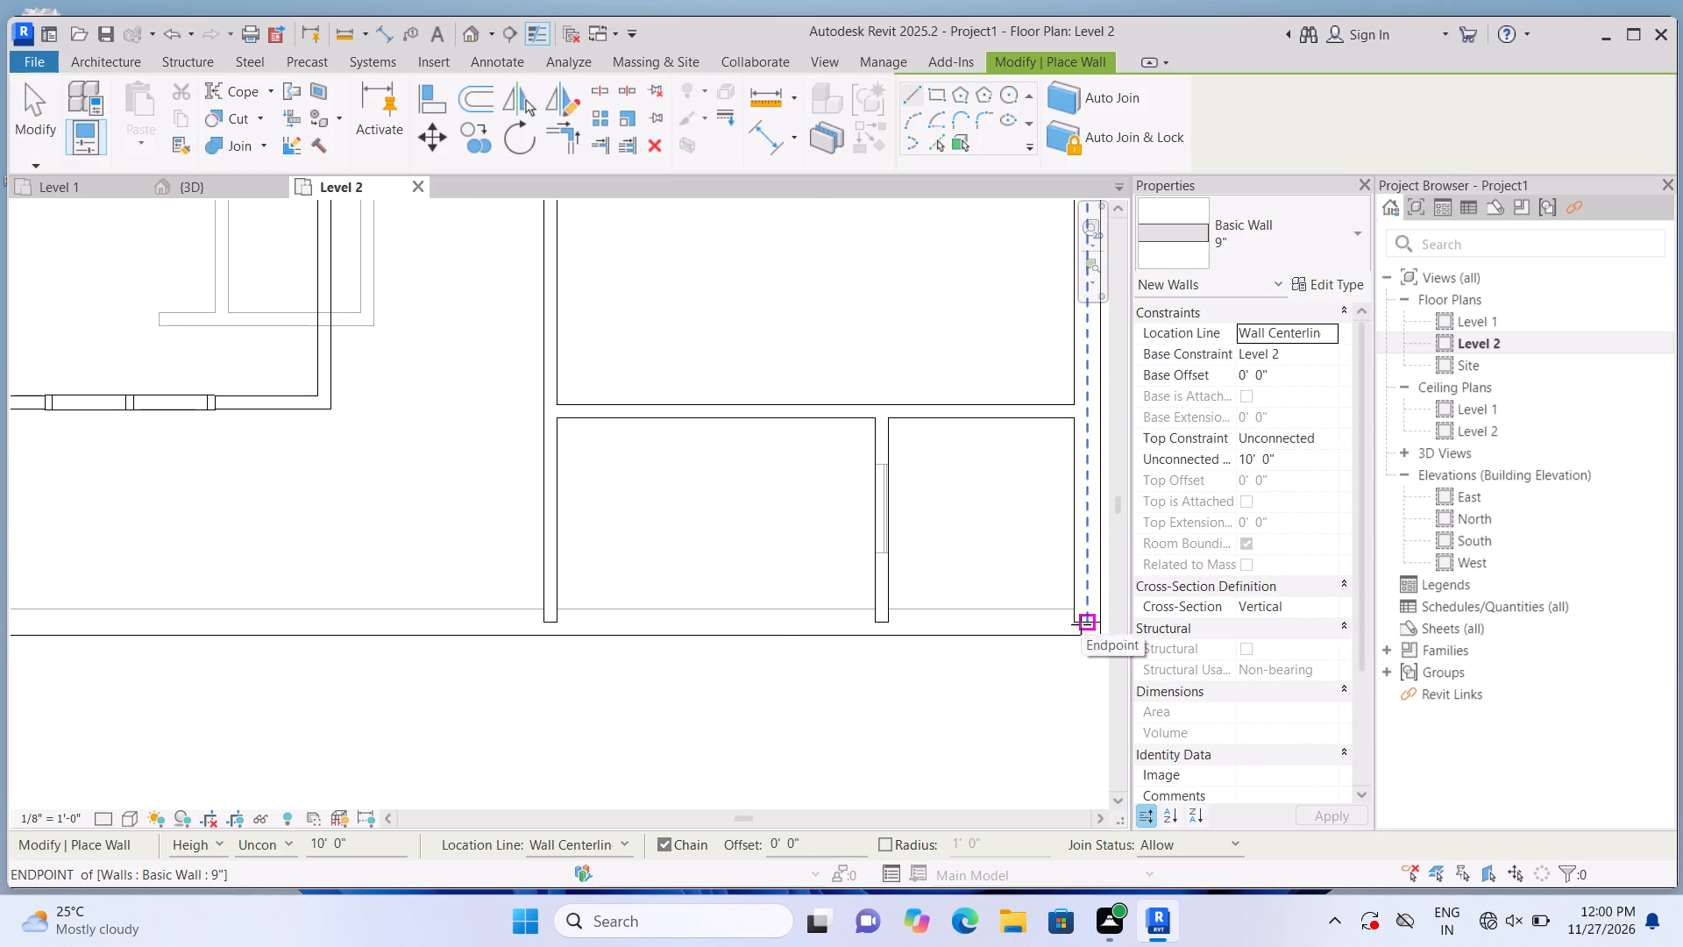
left_click(1081, 624)
scroll(569, 660, "down", 3)
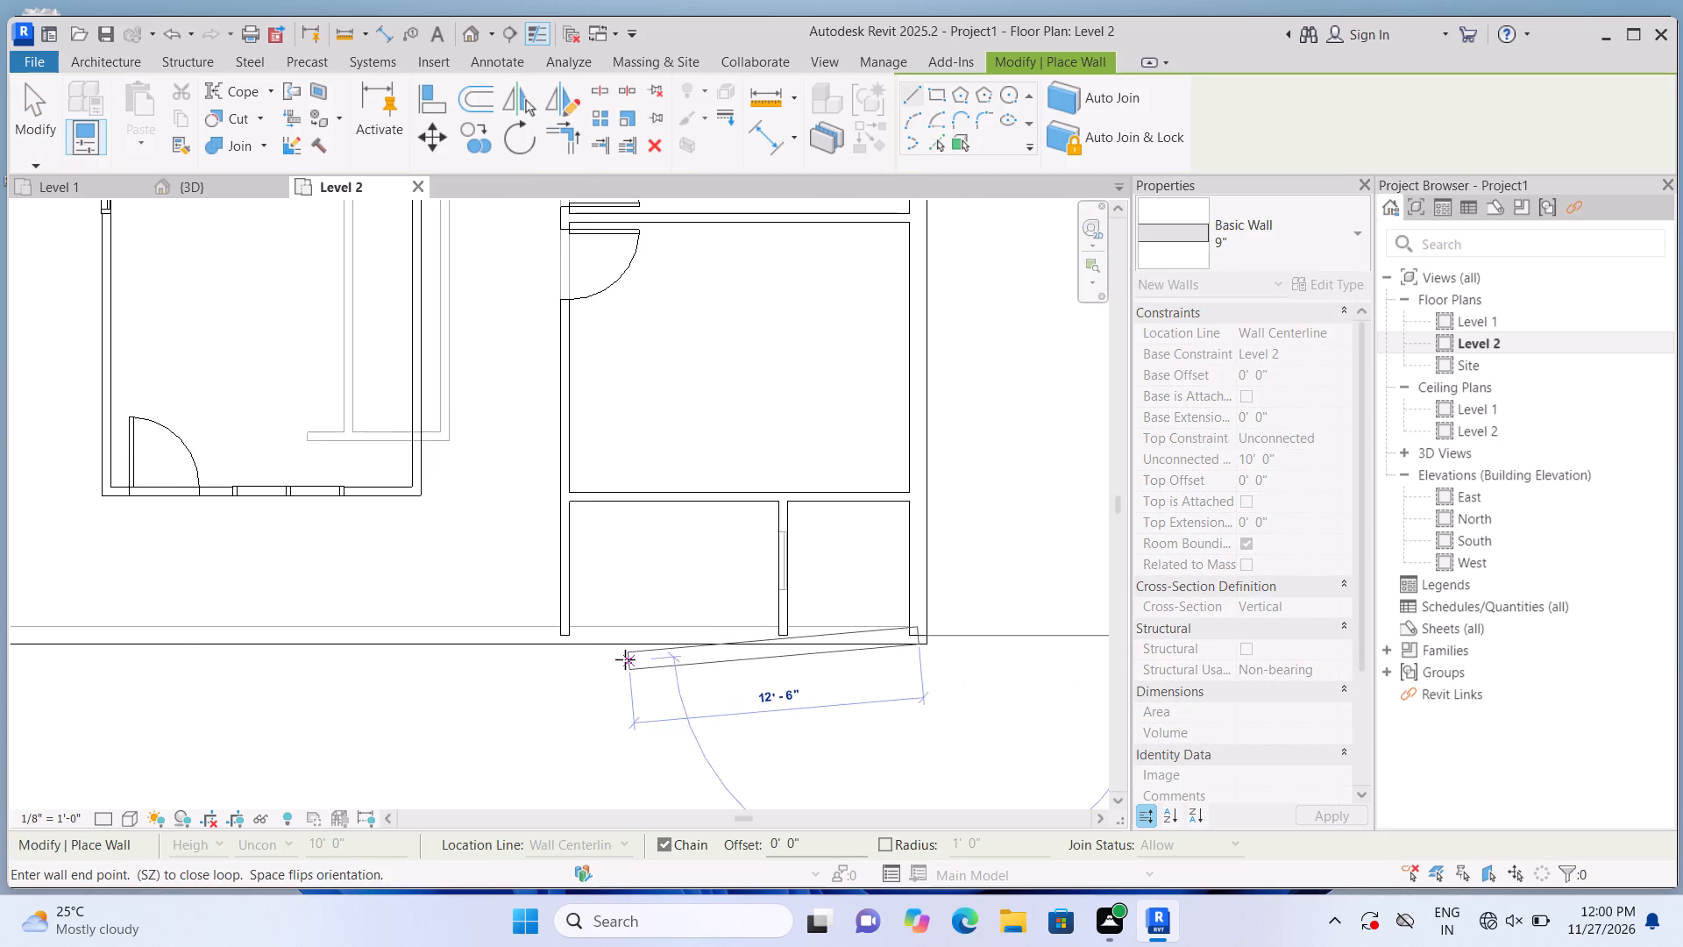
scroll(625, 659, "down", 1)
scroll(343, 644, "up", 3)
scroll(374, 642, "down", 3)
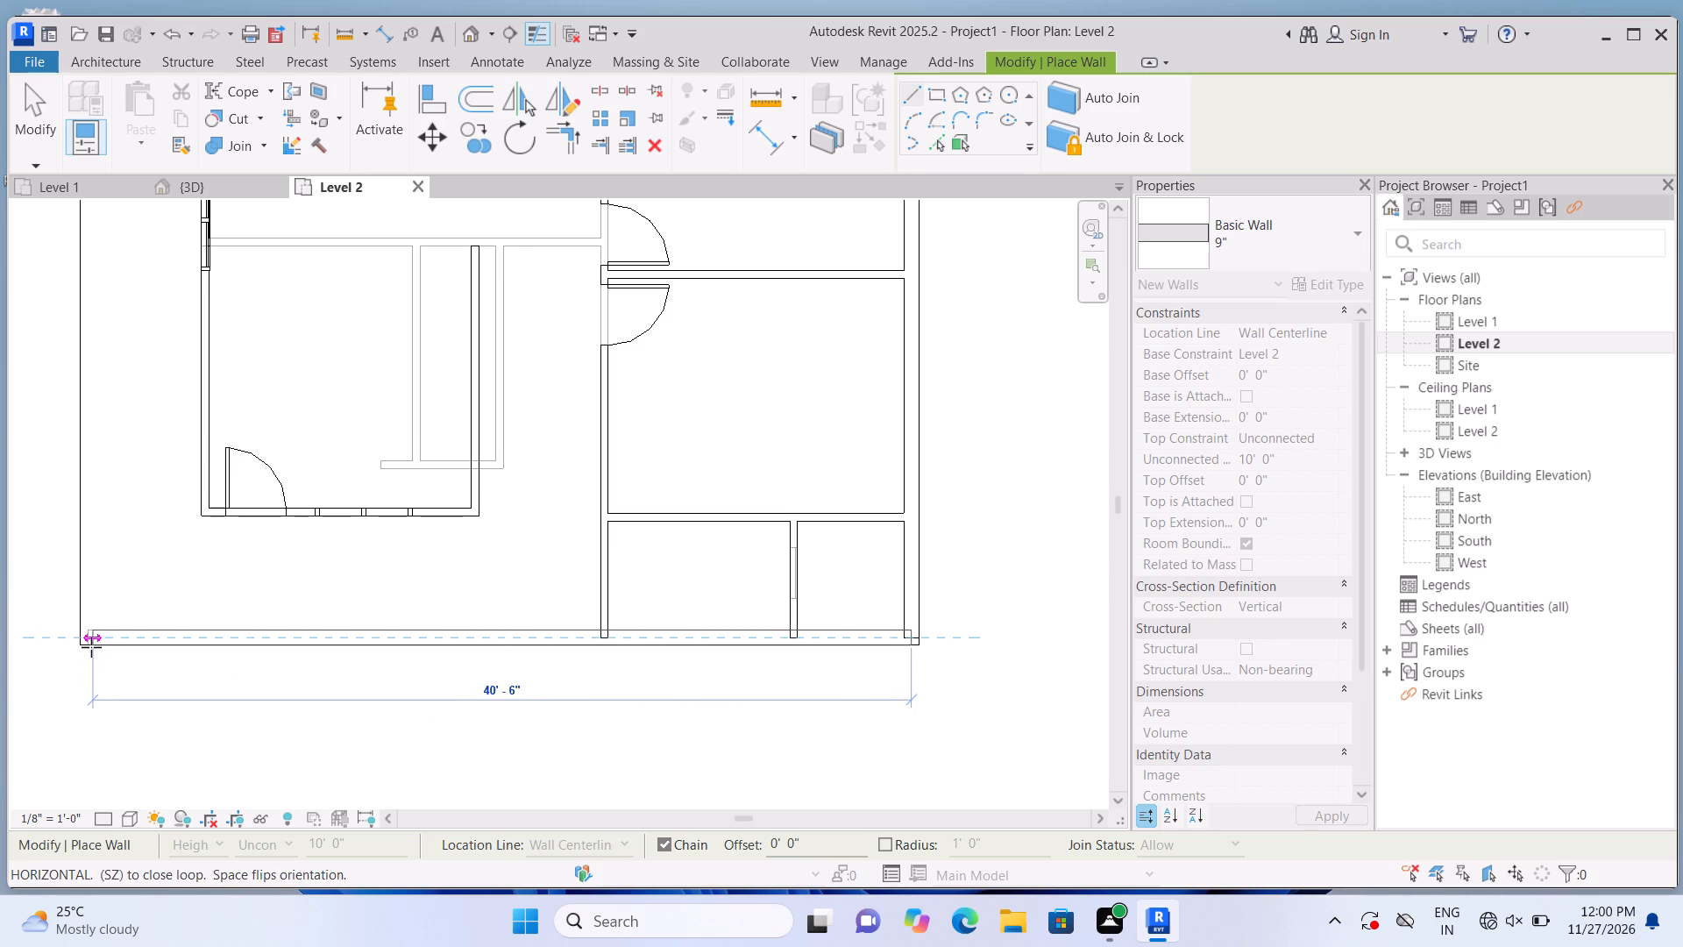
scroll(91, 647, "up", 9)
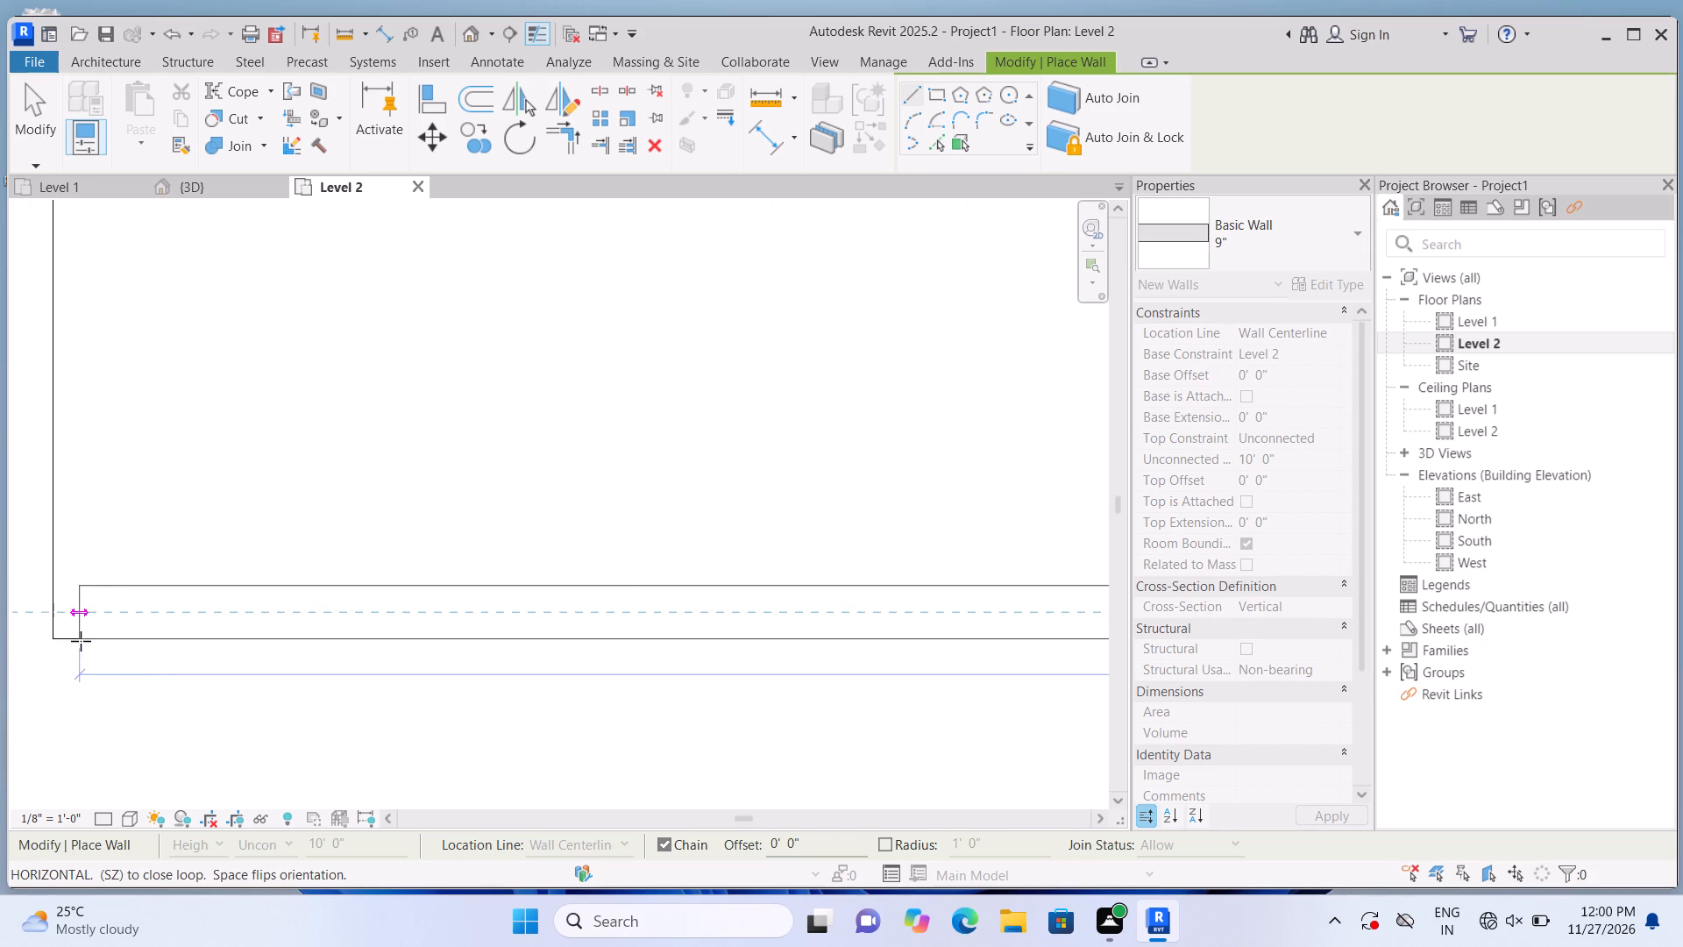
left_click(81, 641)
key("Escape")
scroll(174, 781, "down", 2)
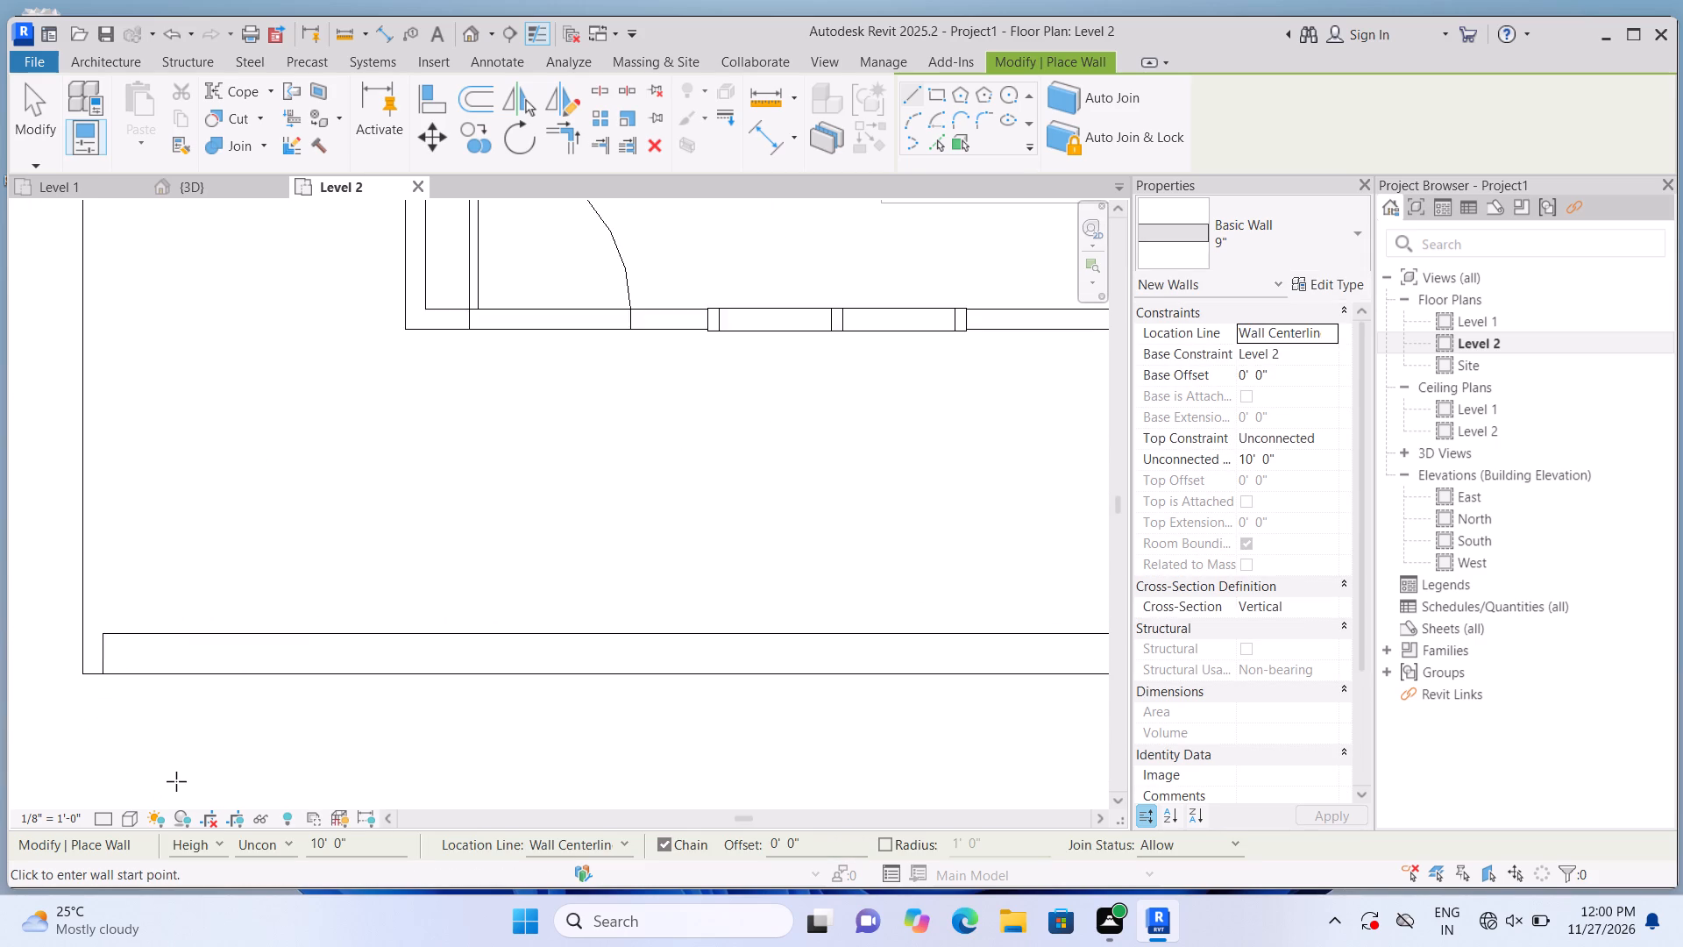
scroll(176, 781, "down", 5)
key("Escape")
scroll(176, 781, "down", 5)
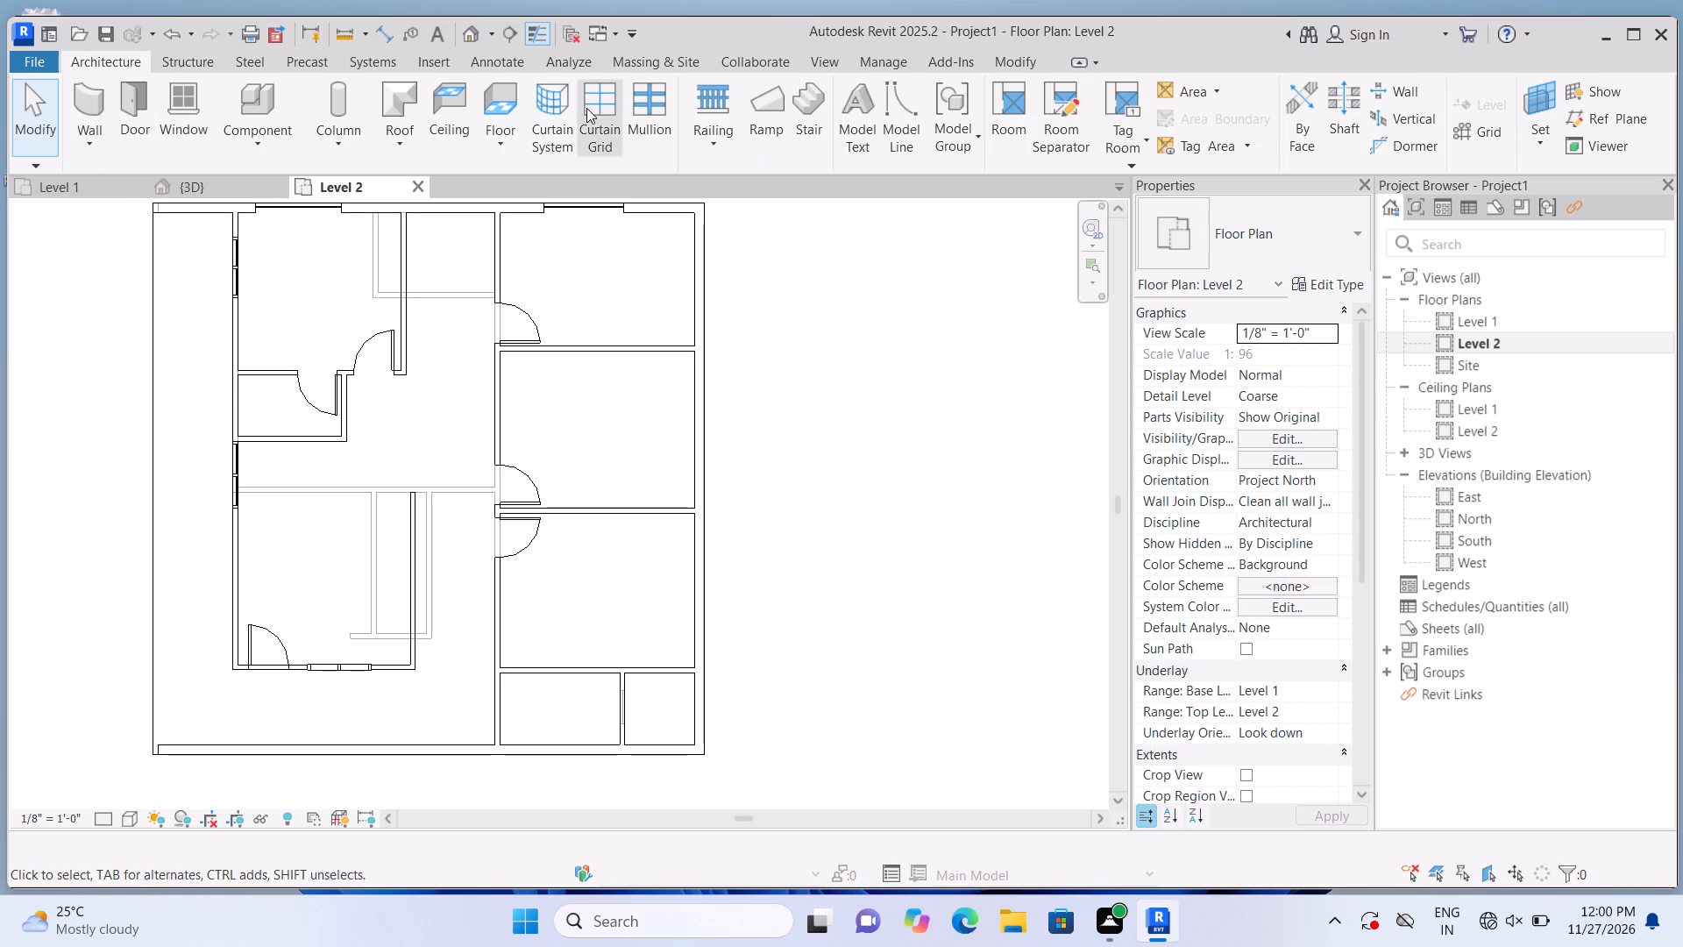
Review the new south wall in the 3D view.
left_click(469, 37)
scroll(536, 310, "down", 1)
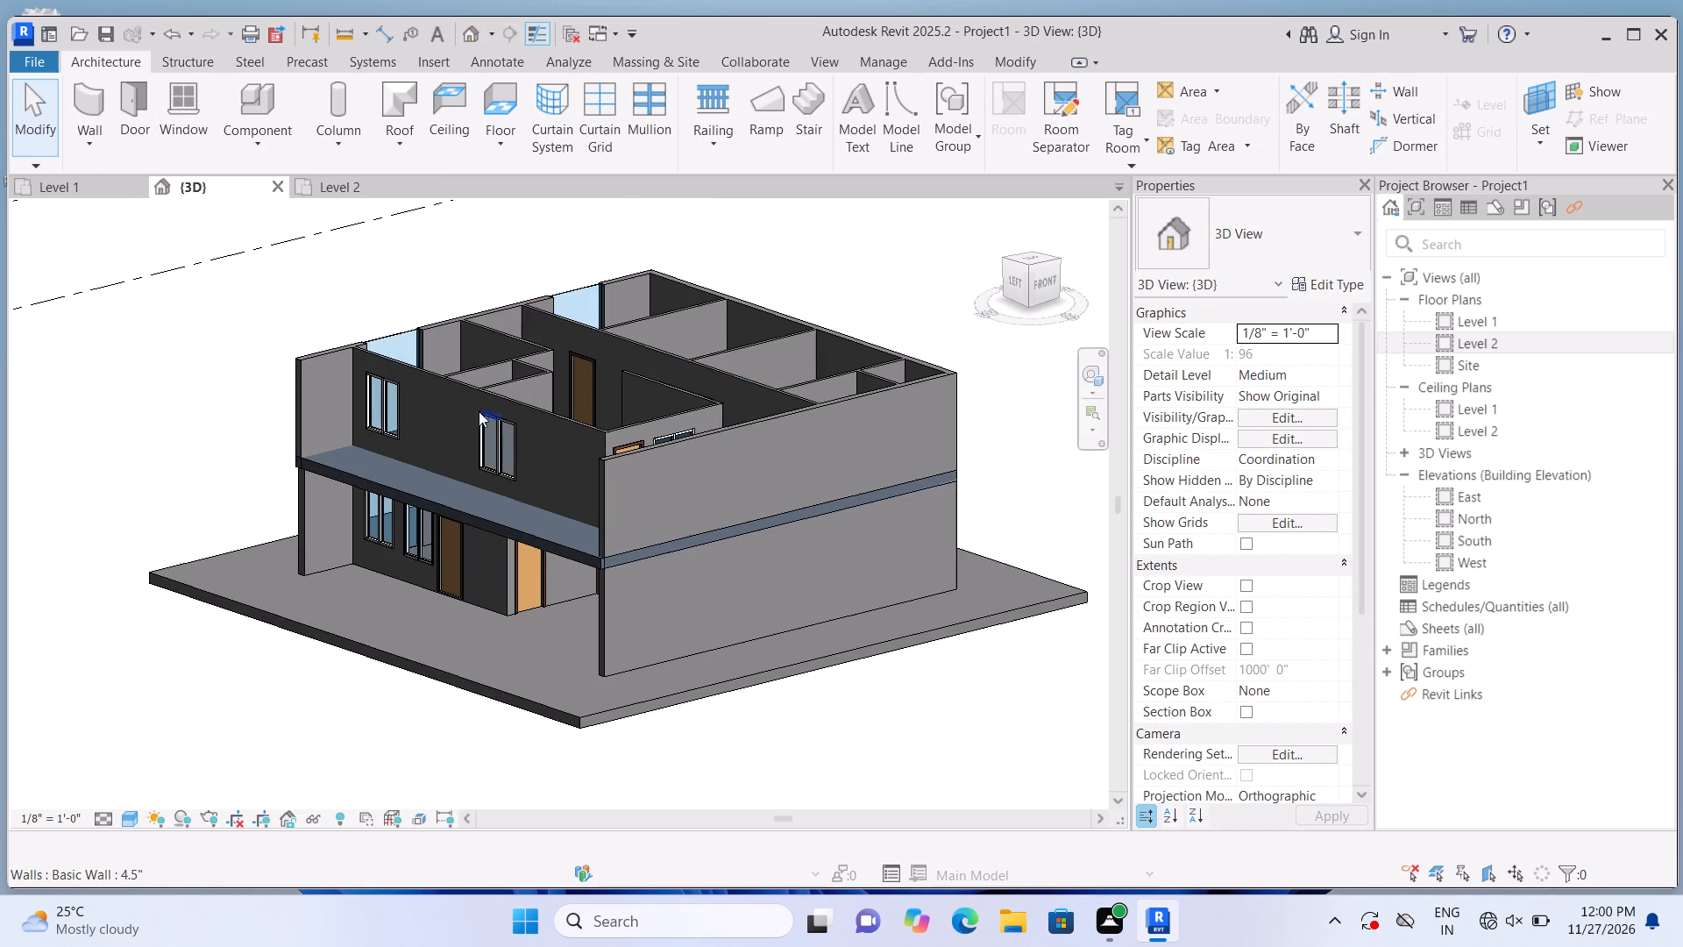
key("Escape")
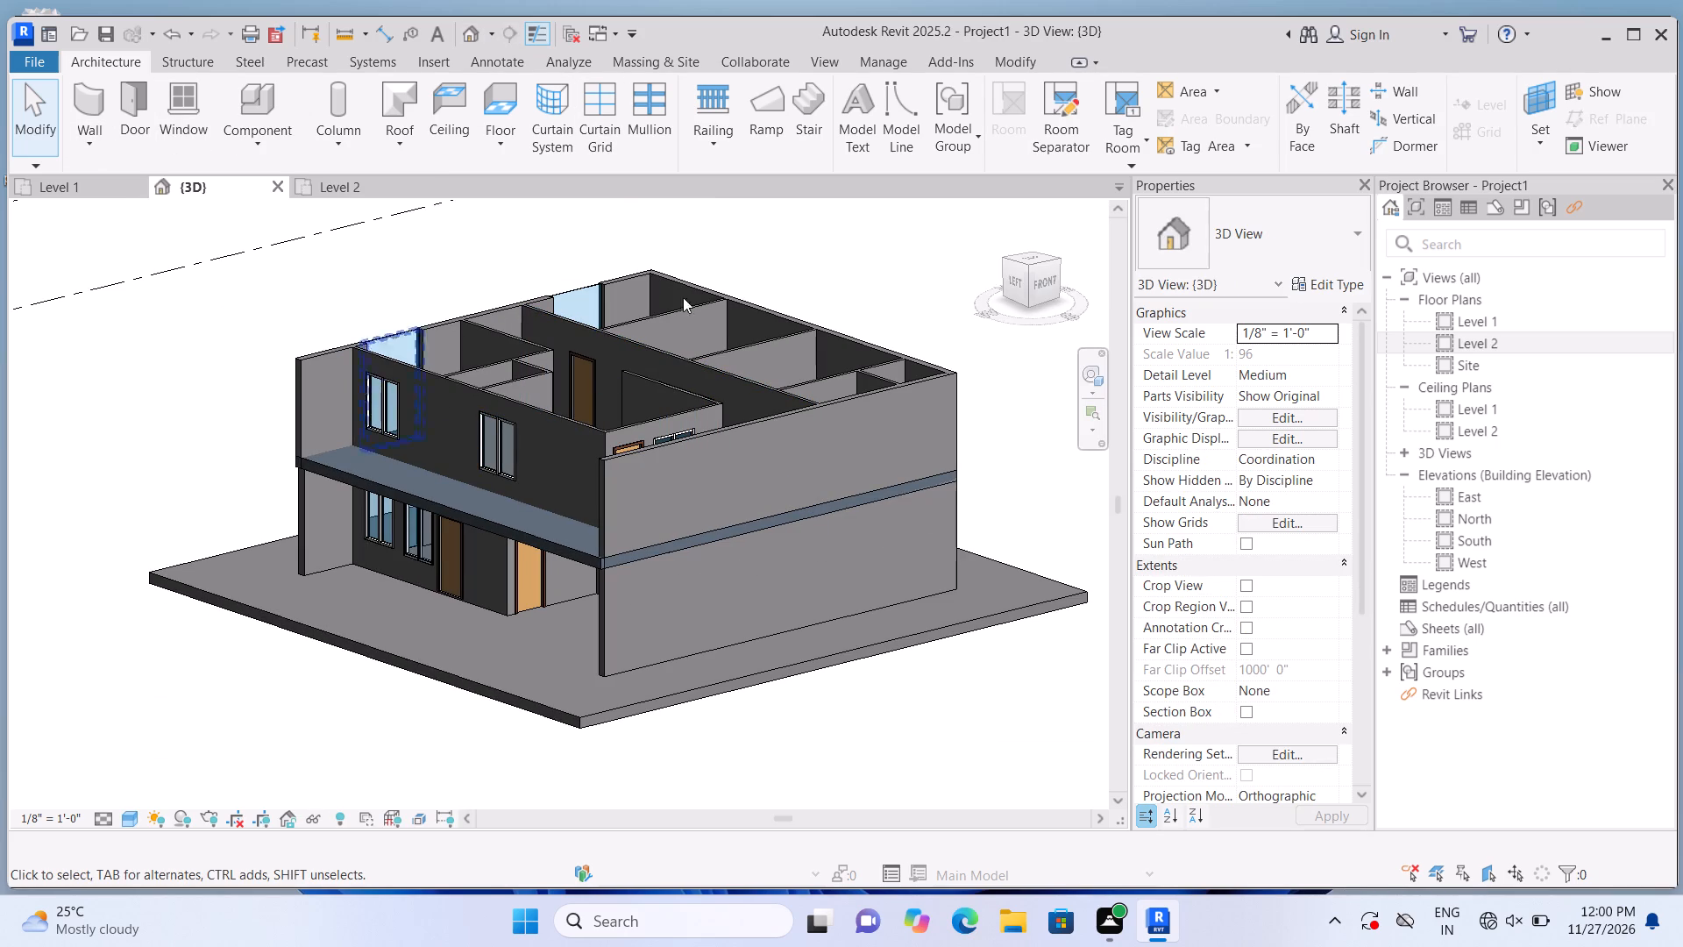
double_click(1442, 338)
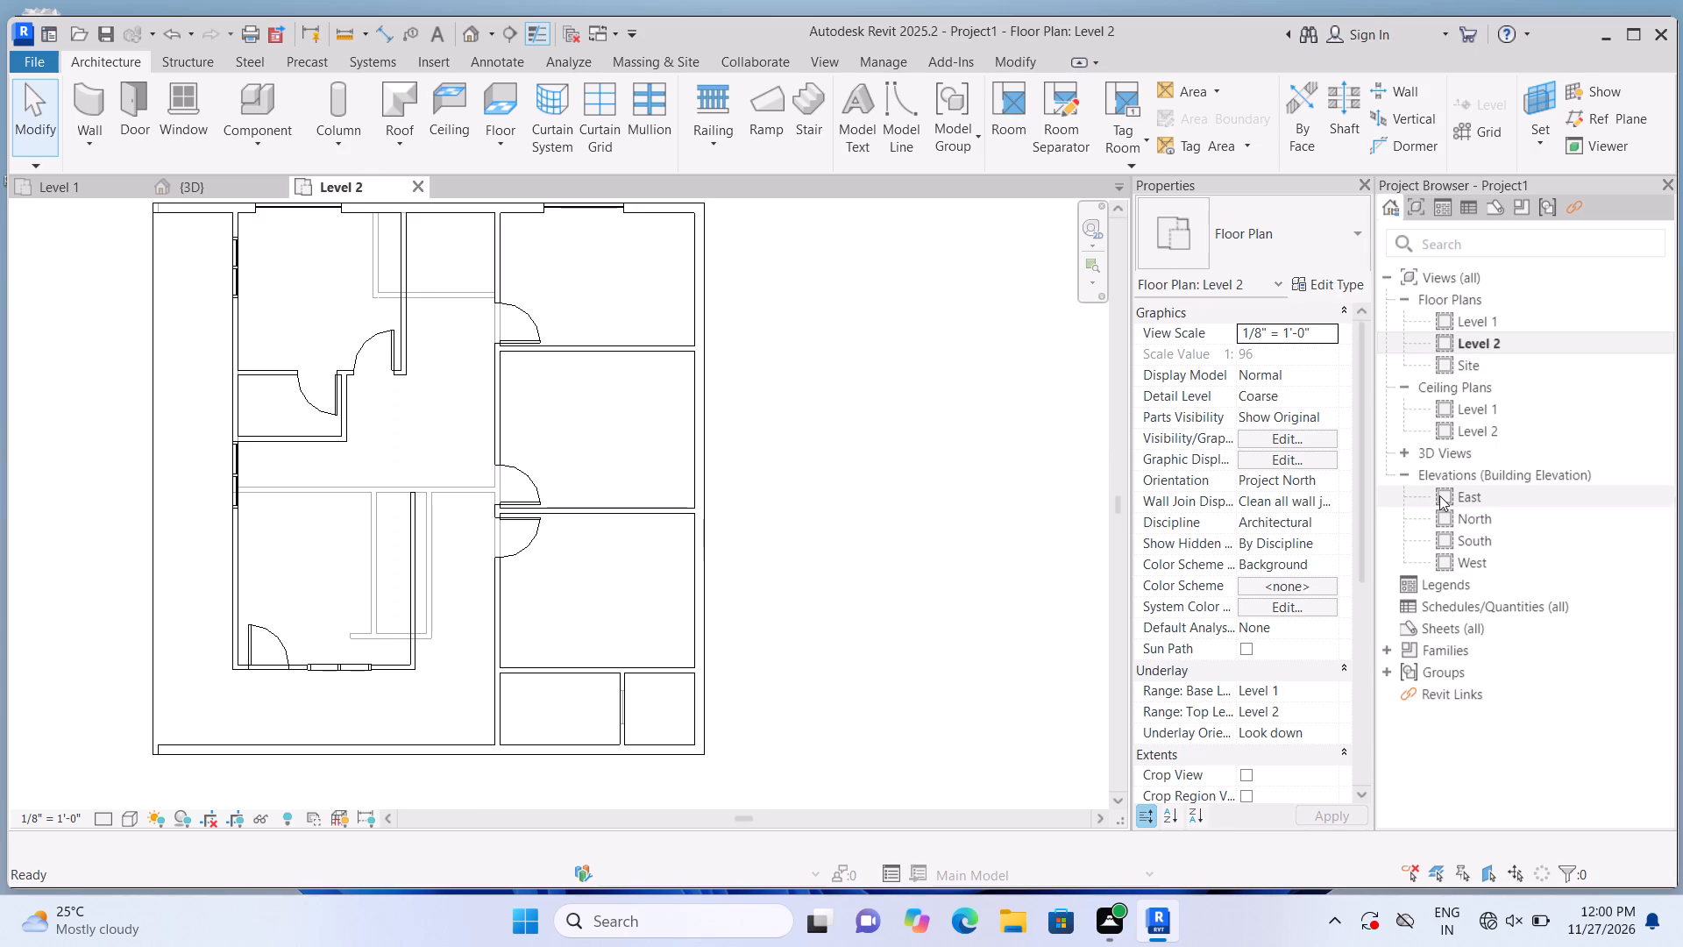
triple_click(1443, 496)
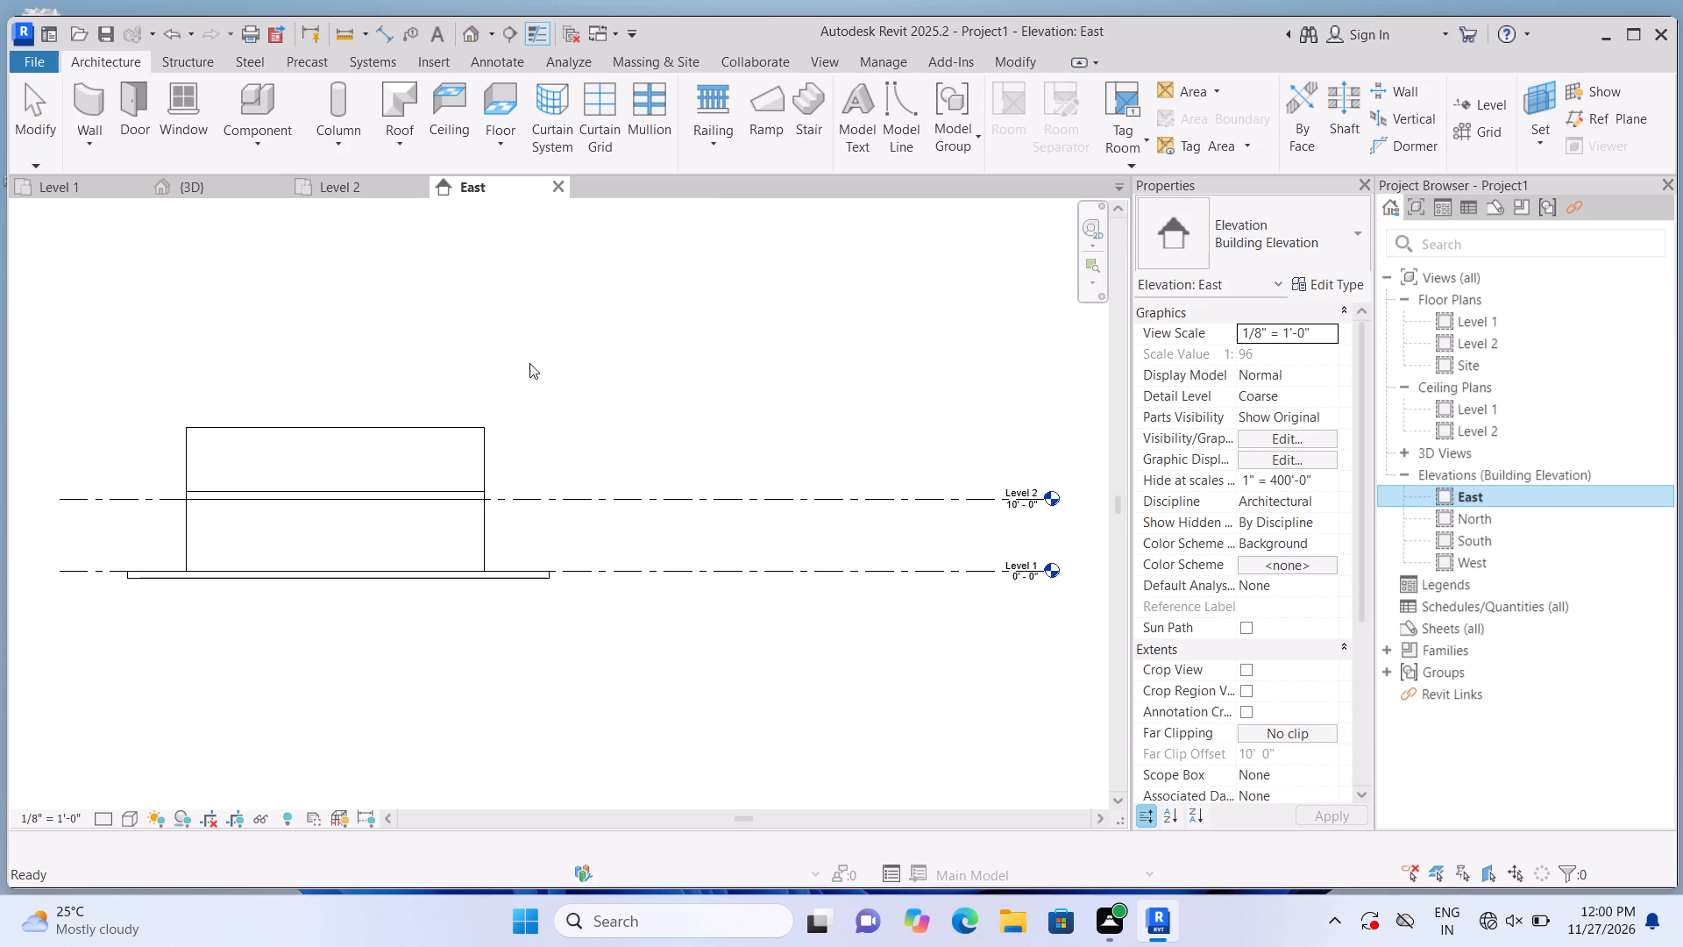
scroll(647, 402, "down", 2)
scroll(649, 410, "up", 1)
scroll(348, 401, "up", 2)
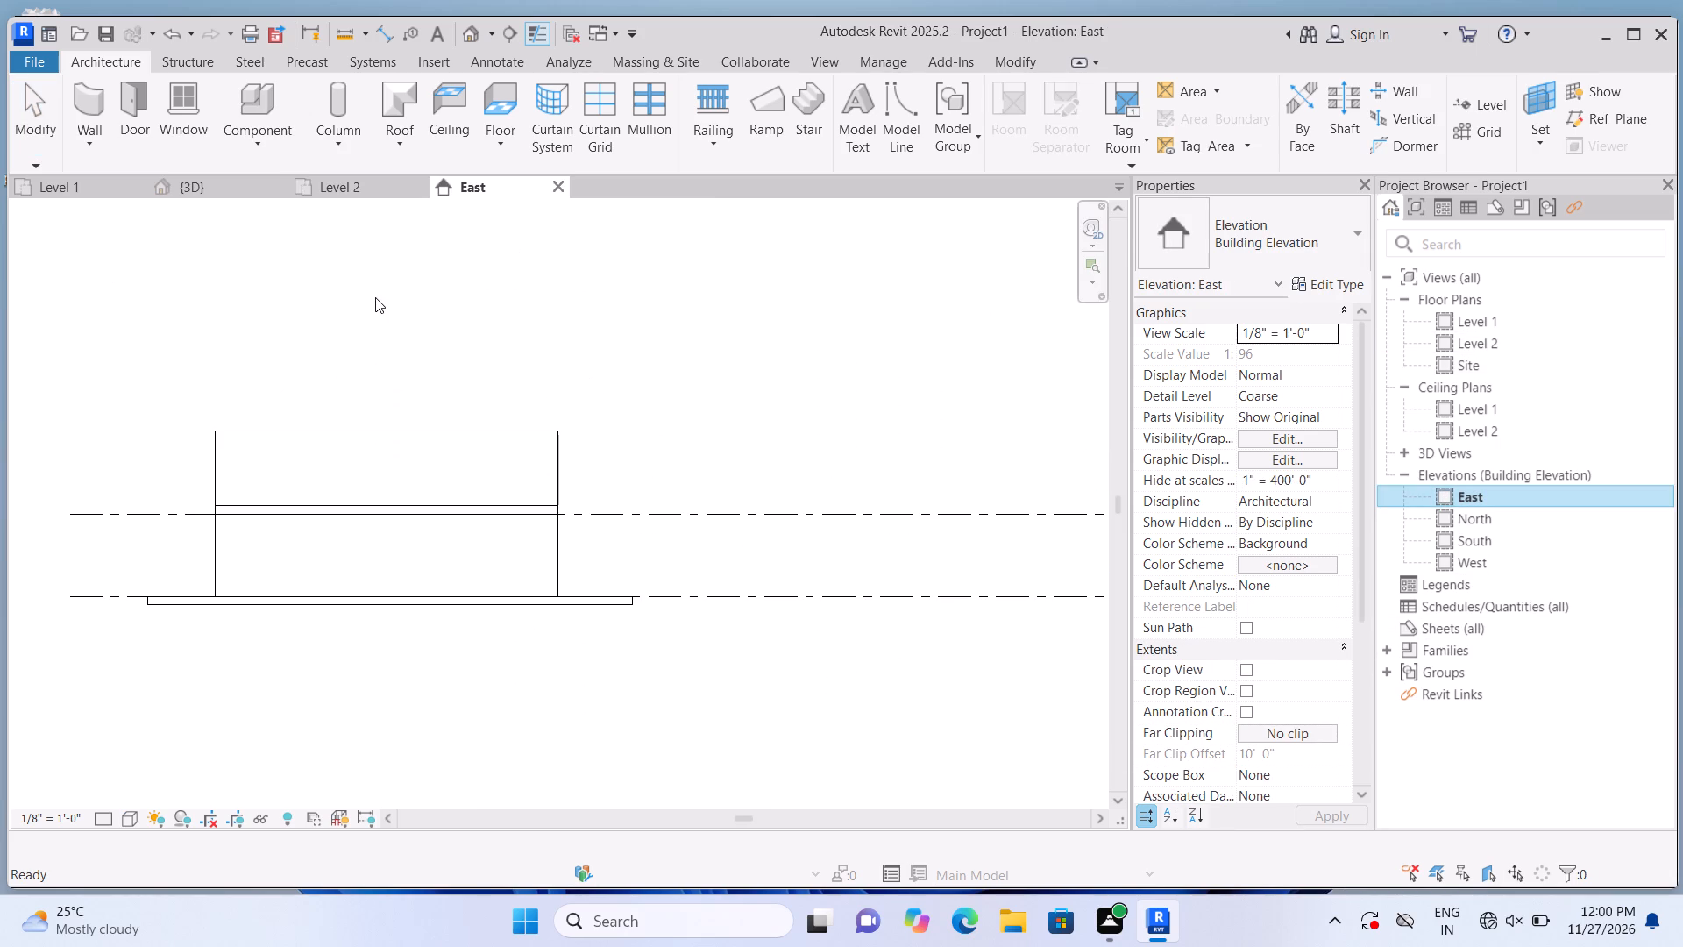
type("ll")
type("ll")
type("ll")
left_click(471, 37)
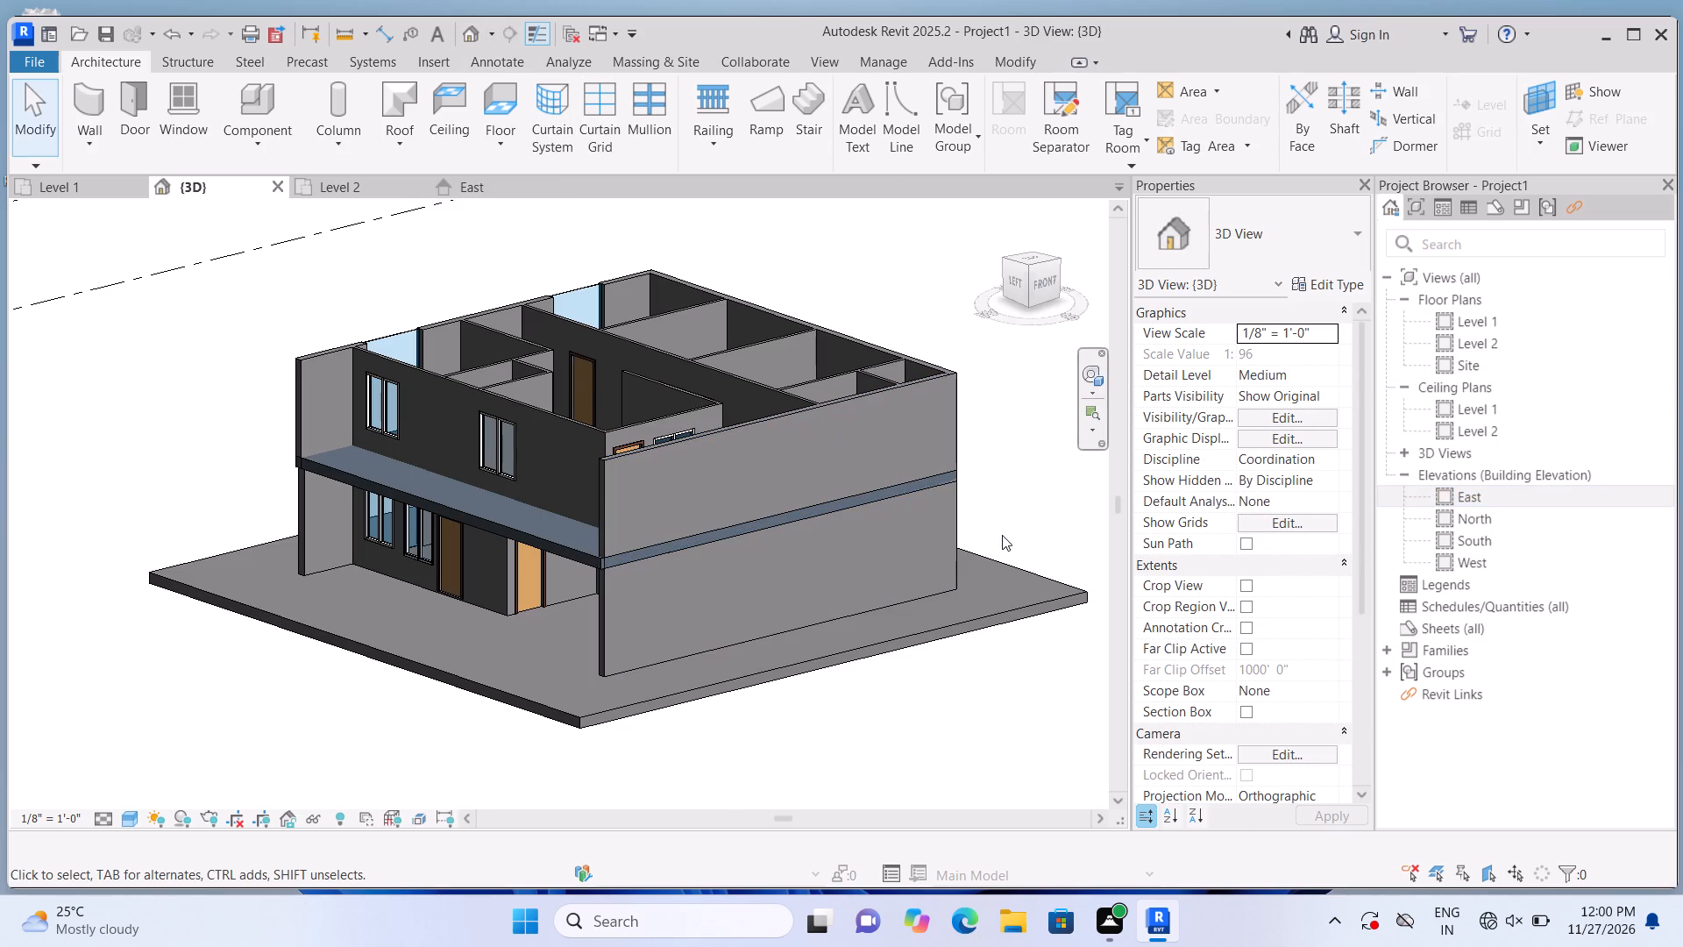
In the East elevation, place a level at 20'-0" along the top of the upper walls, with plan view creation enabled.
double_click(1442, 494)
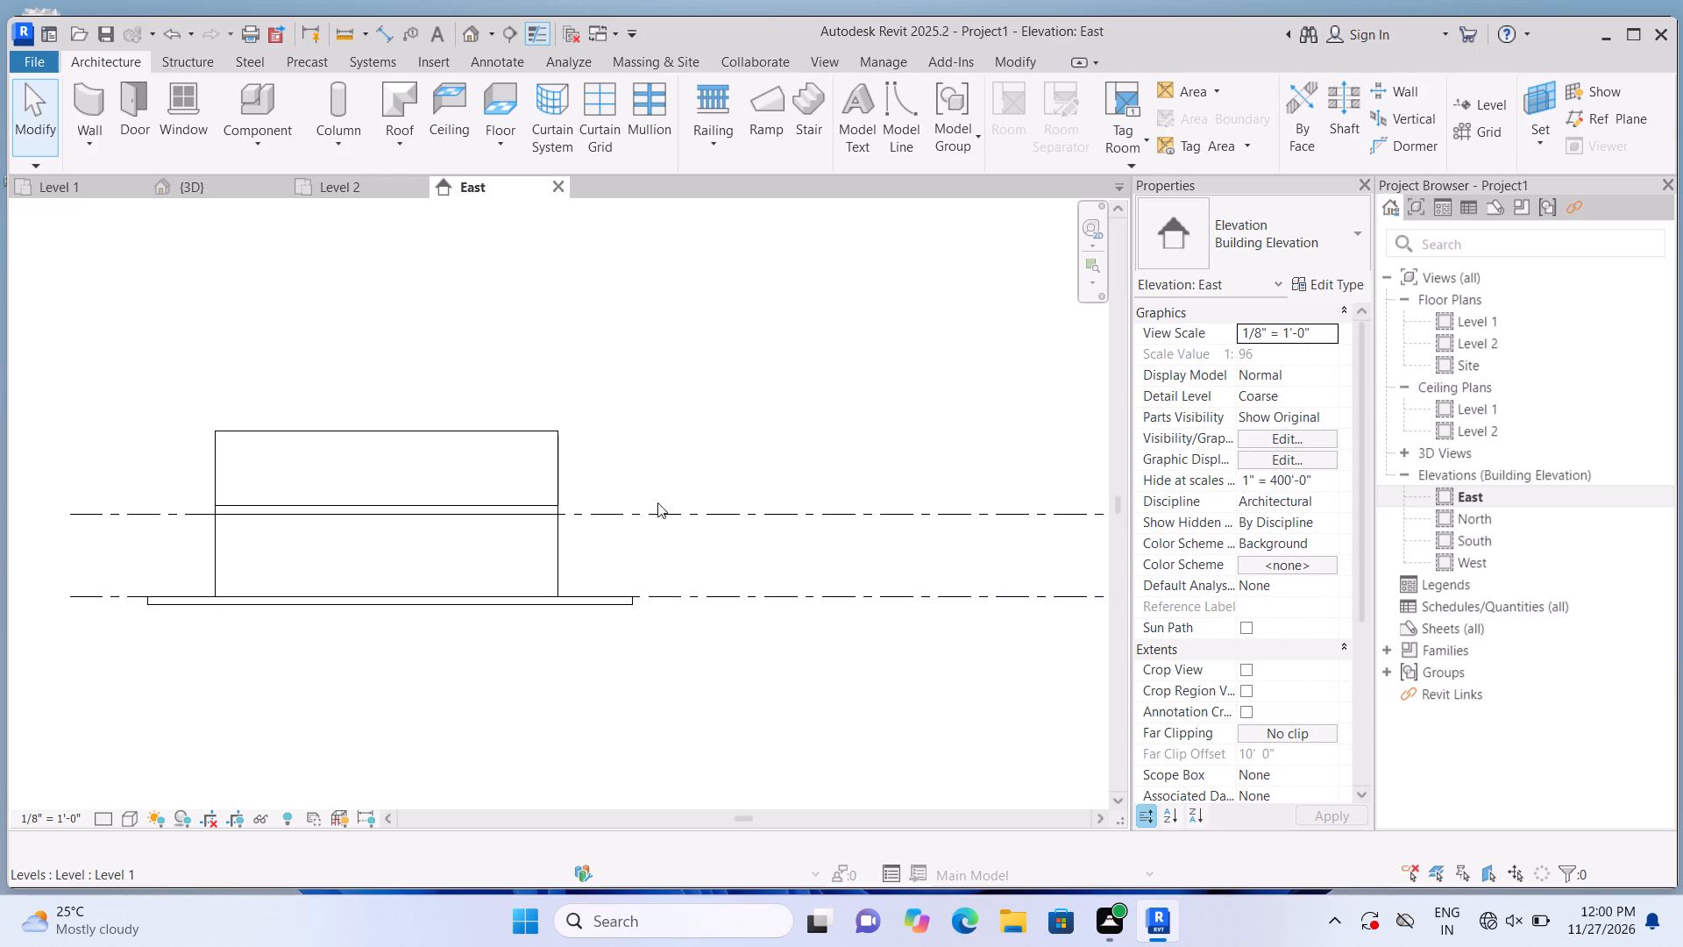
type("ll")
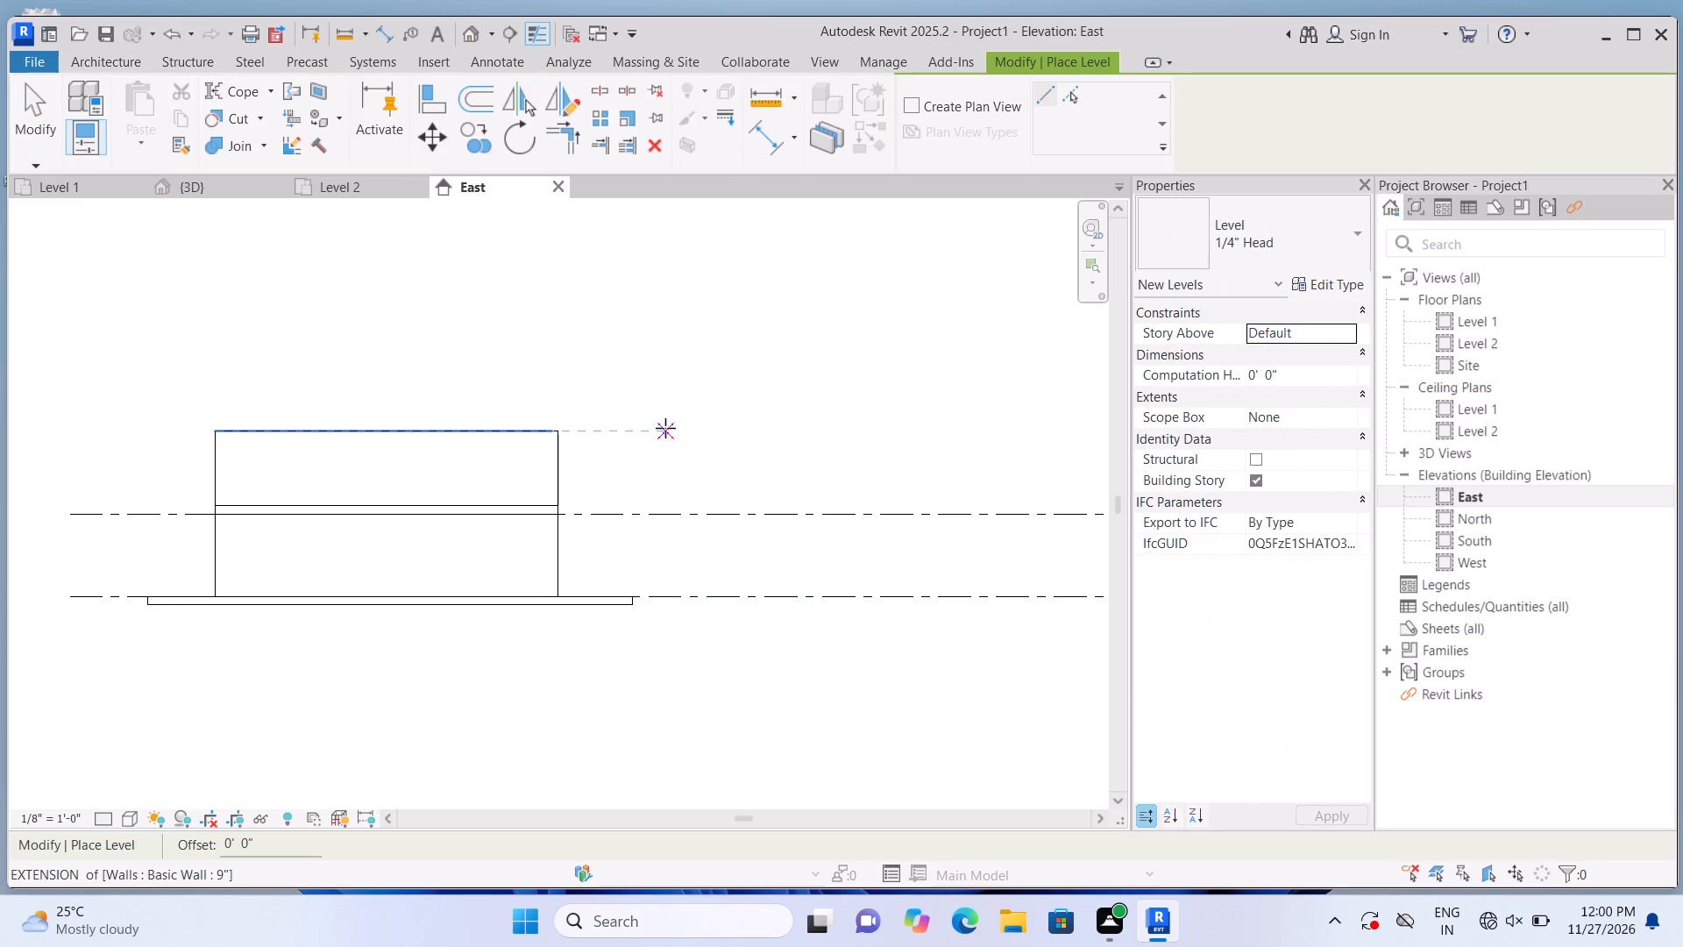
left_click(909, 109)
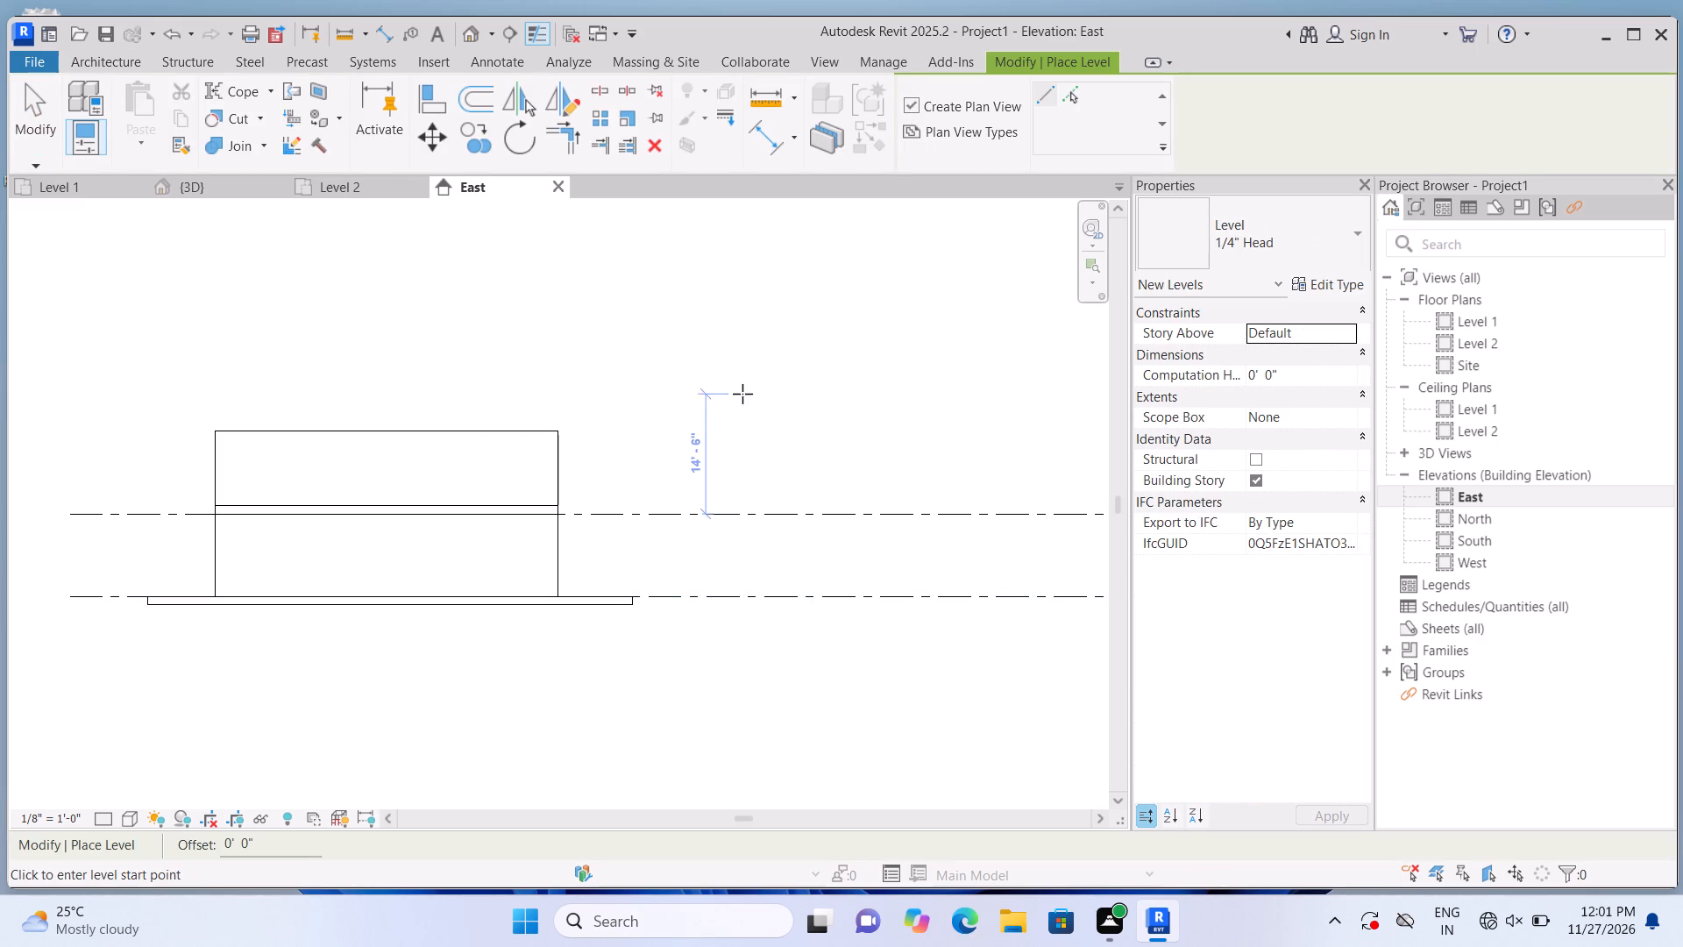
scroll(742, 395, "down", 5)
scroll(547, 347, "up", 2)
scroll(425, 422, "up", 3)
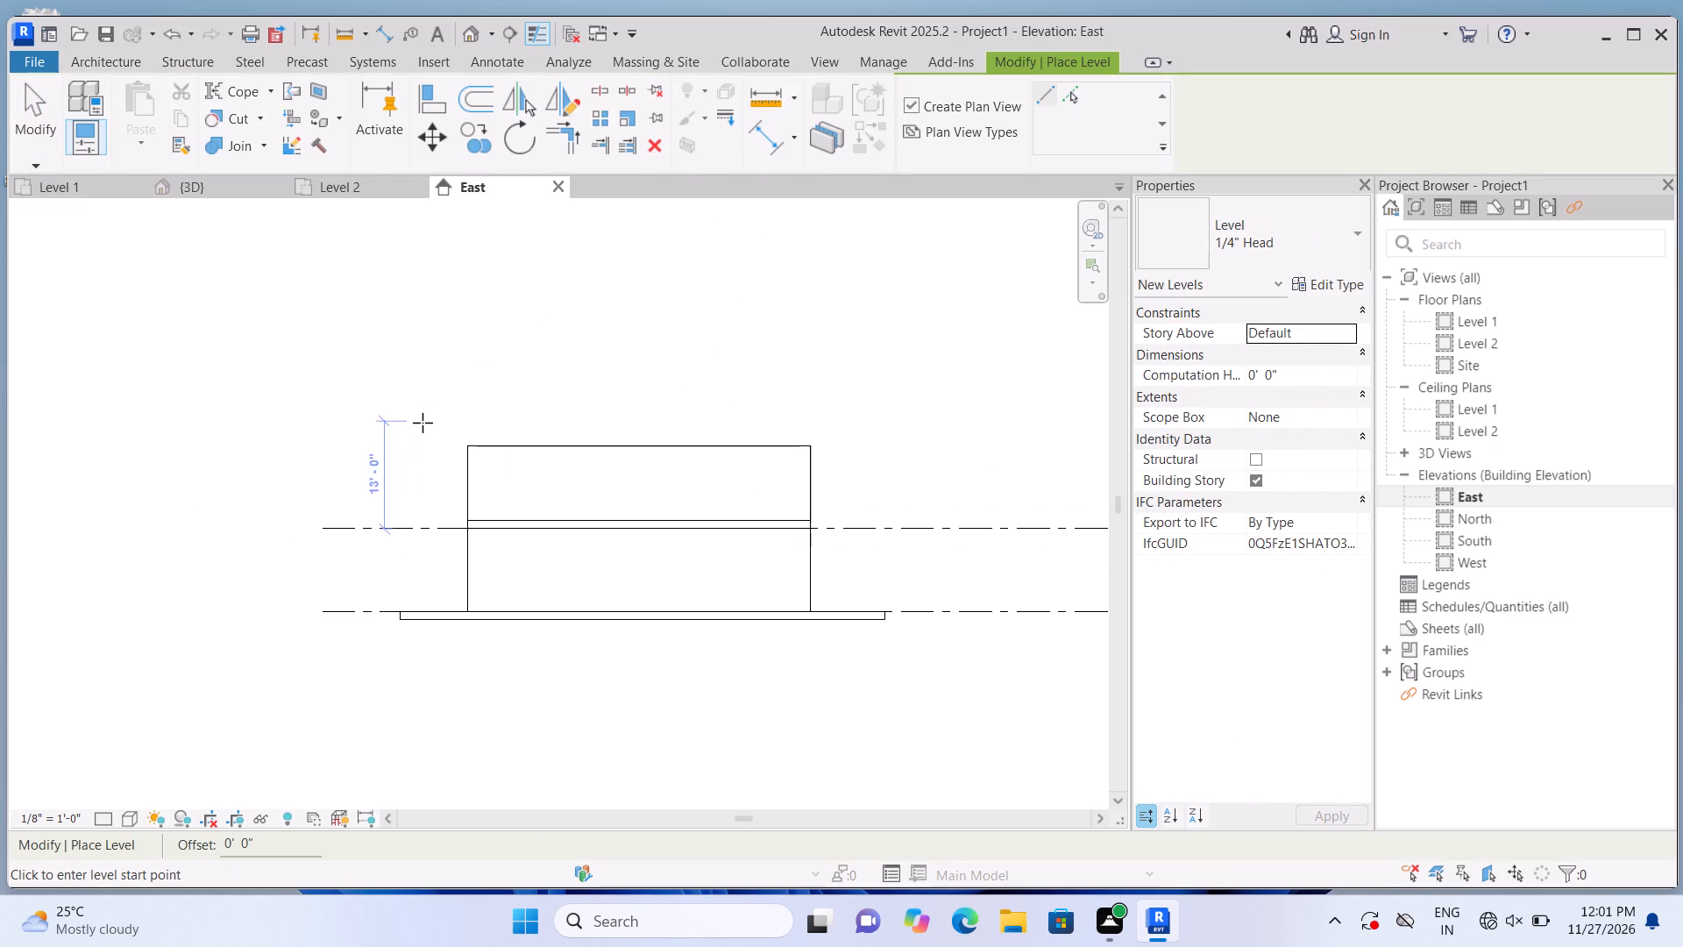
left_click(414, 441)
scroll(621, 453, "down", 3)
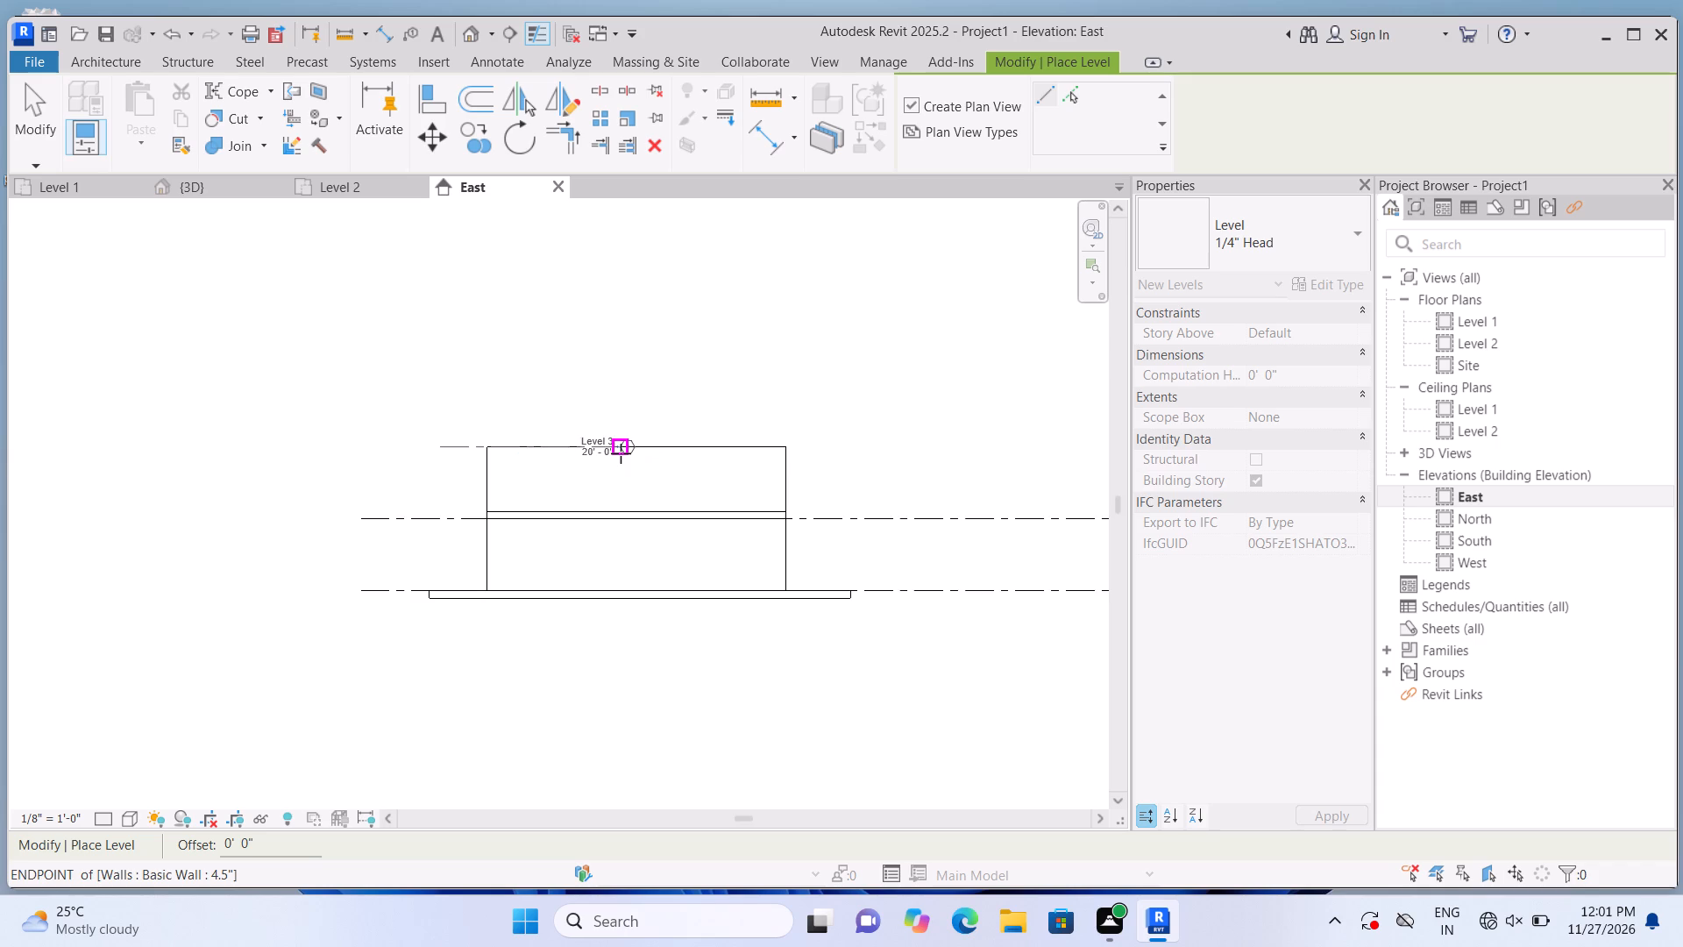
scroll(621, 453, "down", 4)
scroll(919, 454, "up", 4)
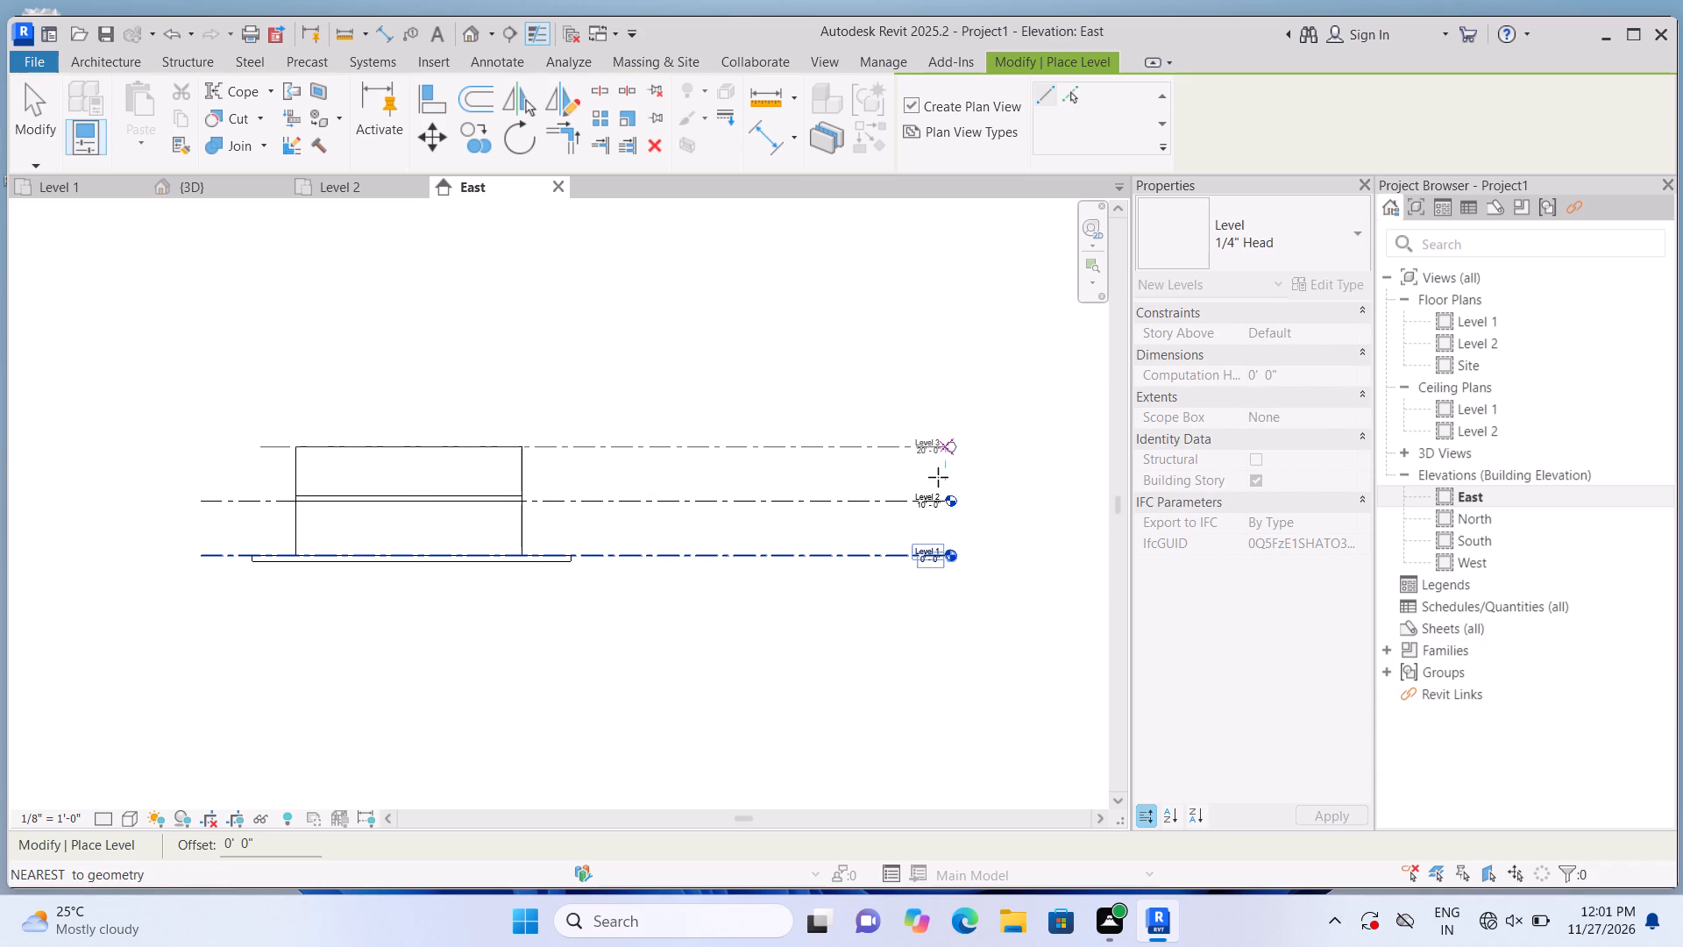
left_click(938, 477)
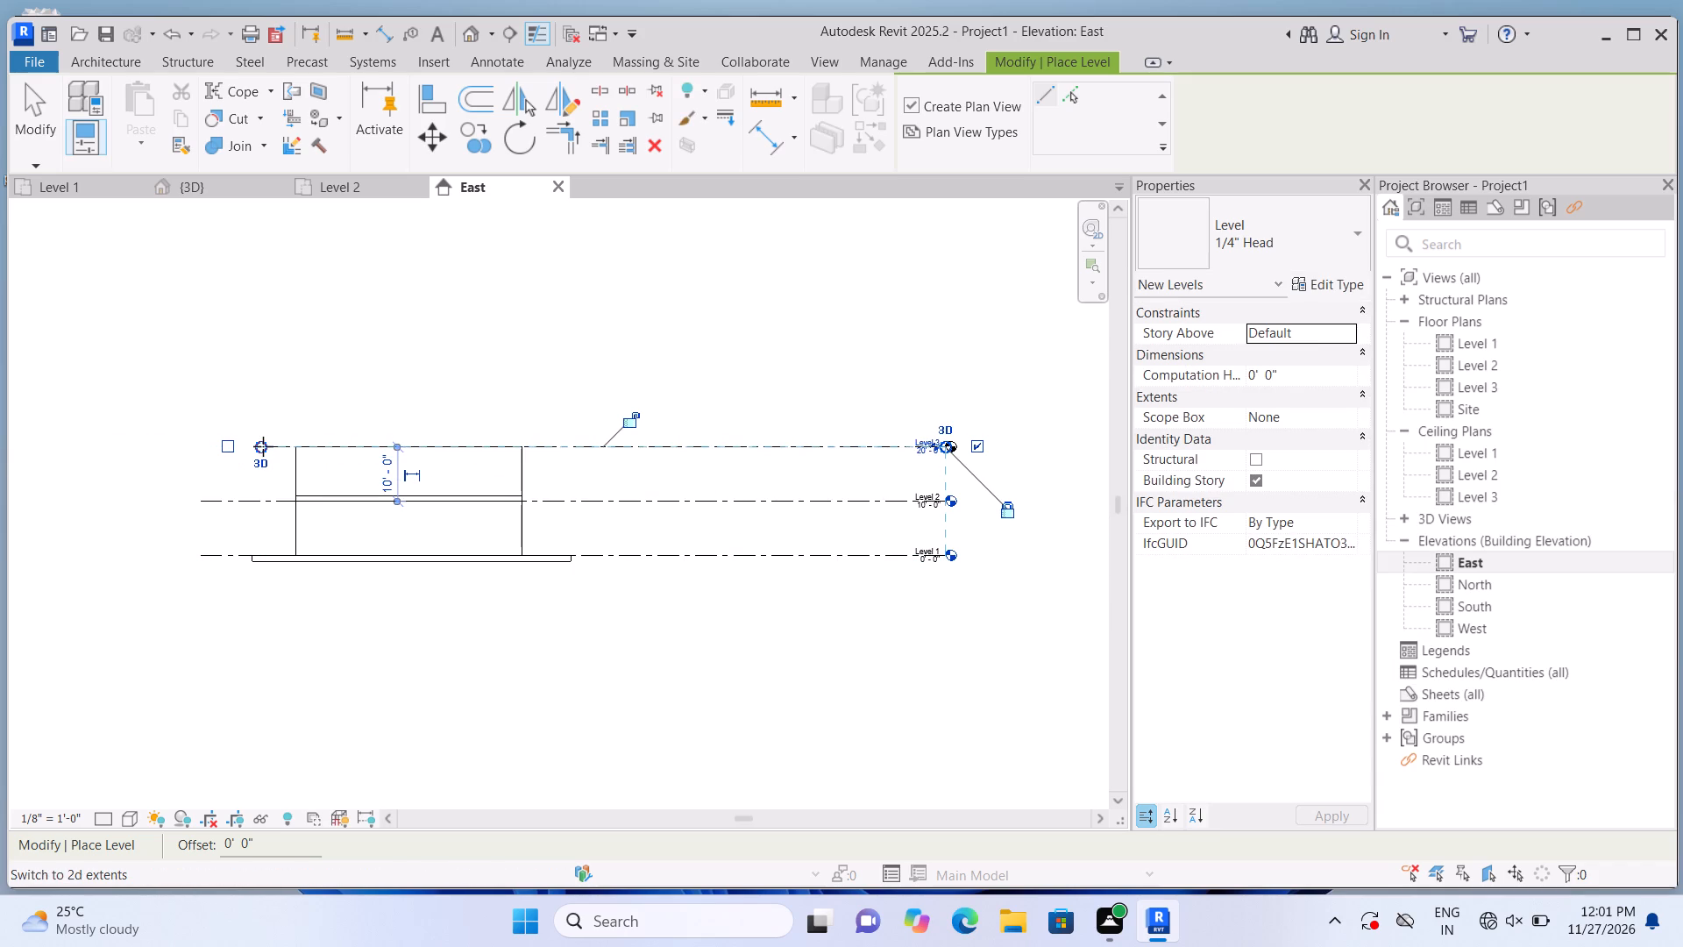
Extend the 20'-0" level line's south end to align with the ends of the levels below.
left_click_drag(263, 446, 205, 447)
left_click(205, 447)
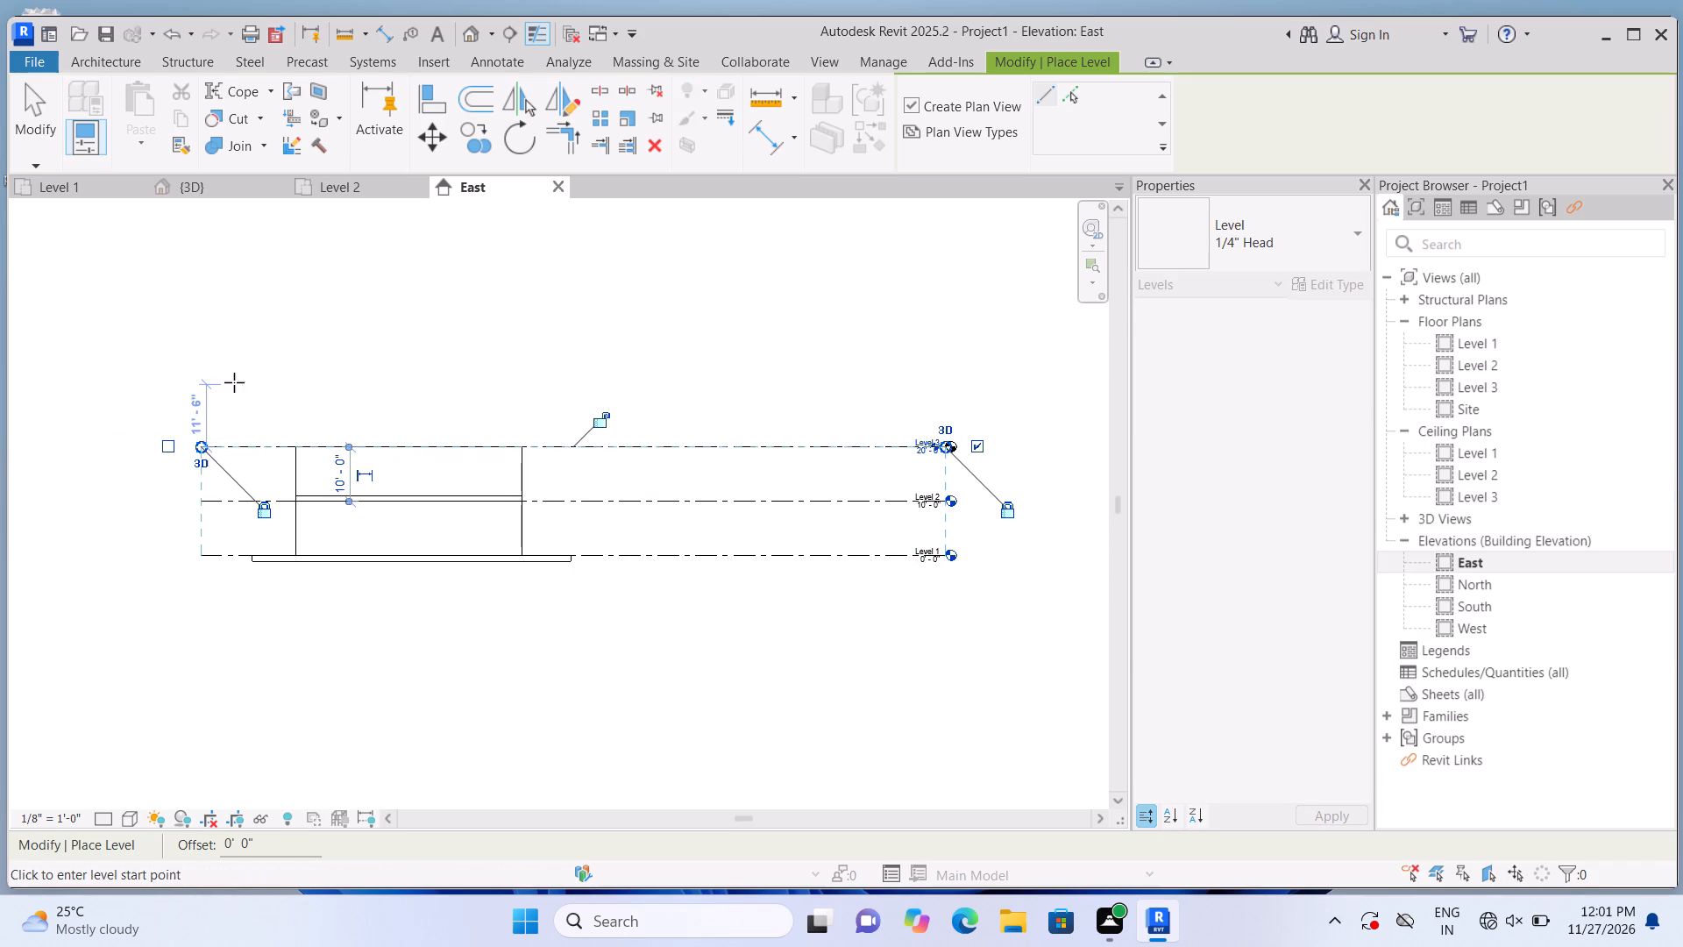
key("Escape")
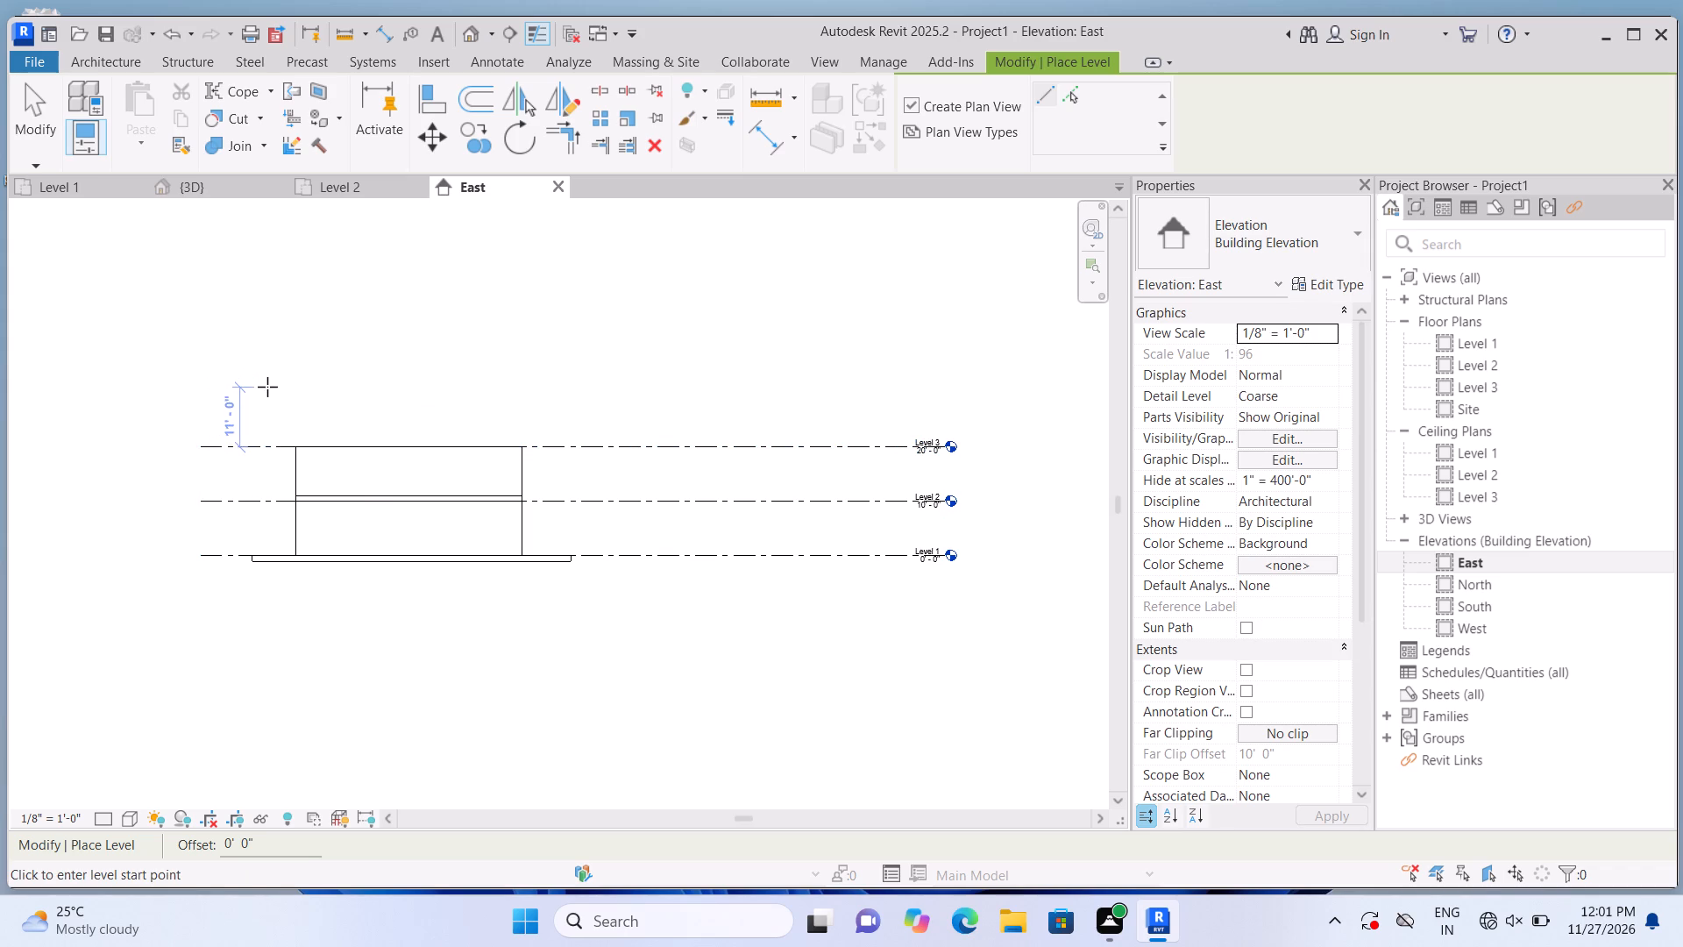
double_click(267, 393)
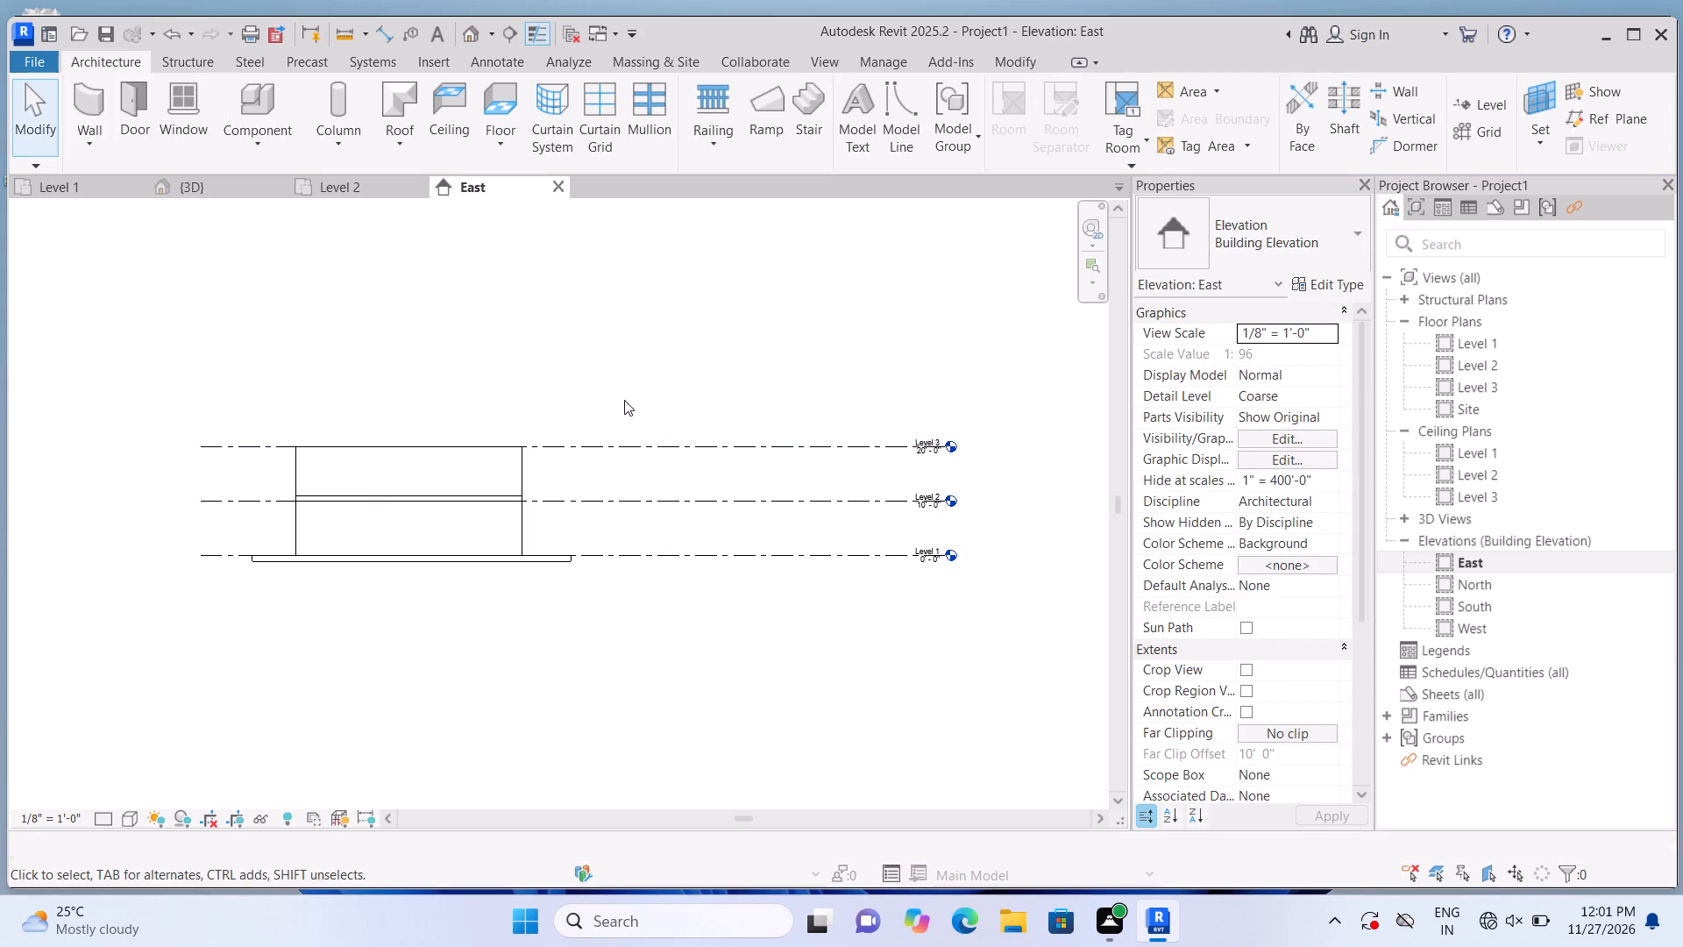
Place a level at 30'-0", 10'-0" above the top one, and align both its ends with the other levels.
type("ll")
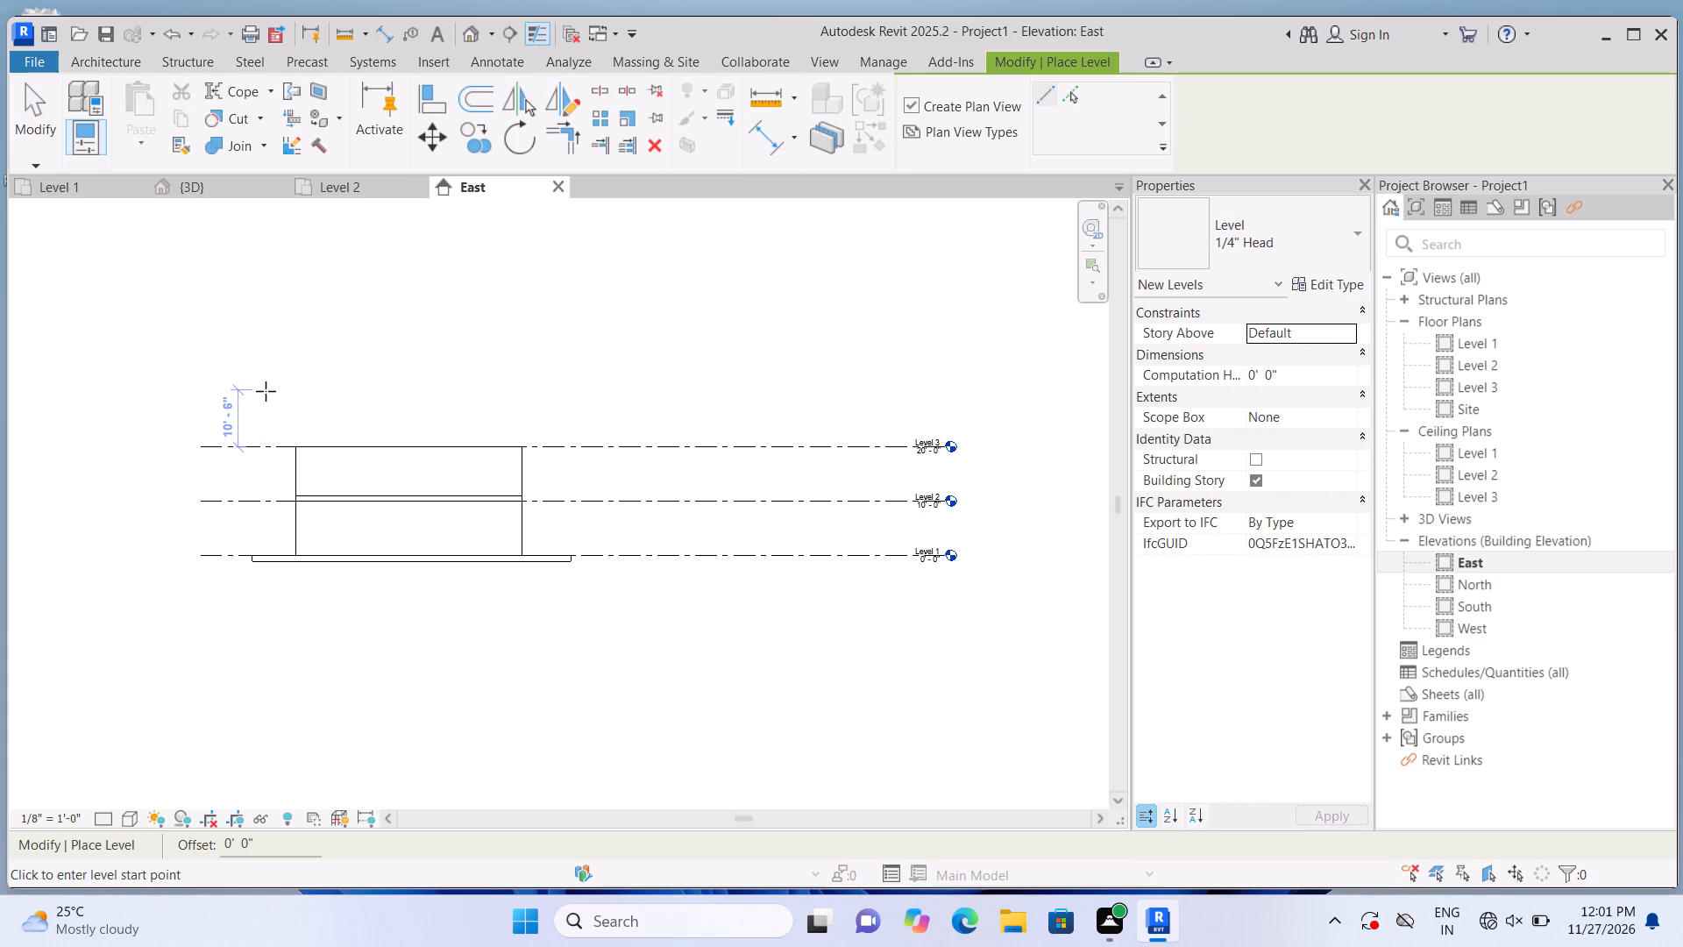
left_click(266, 392)
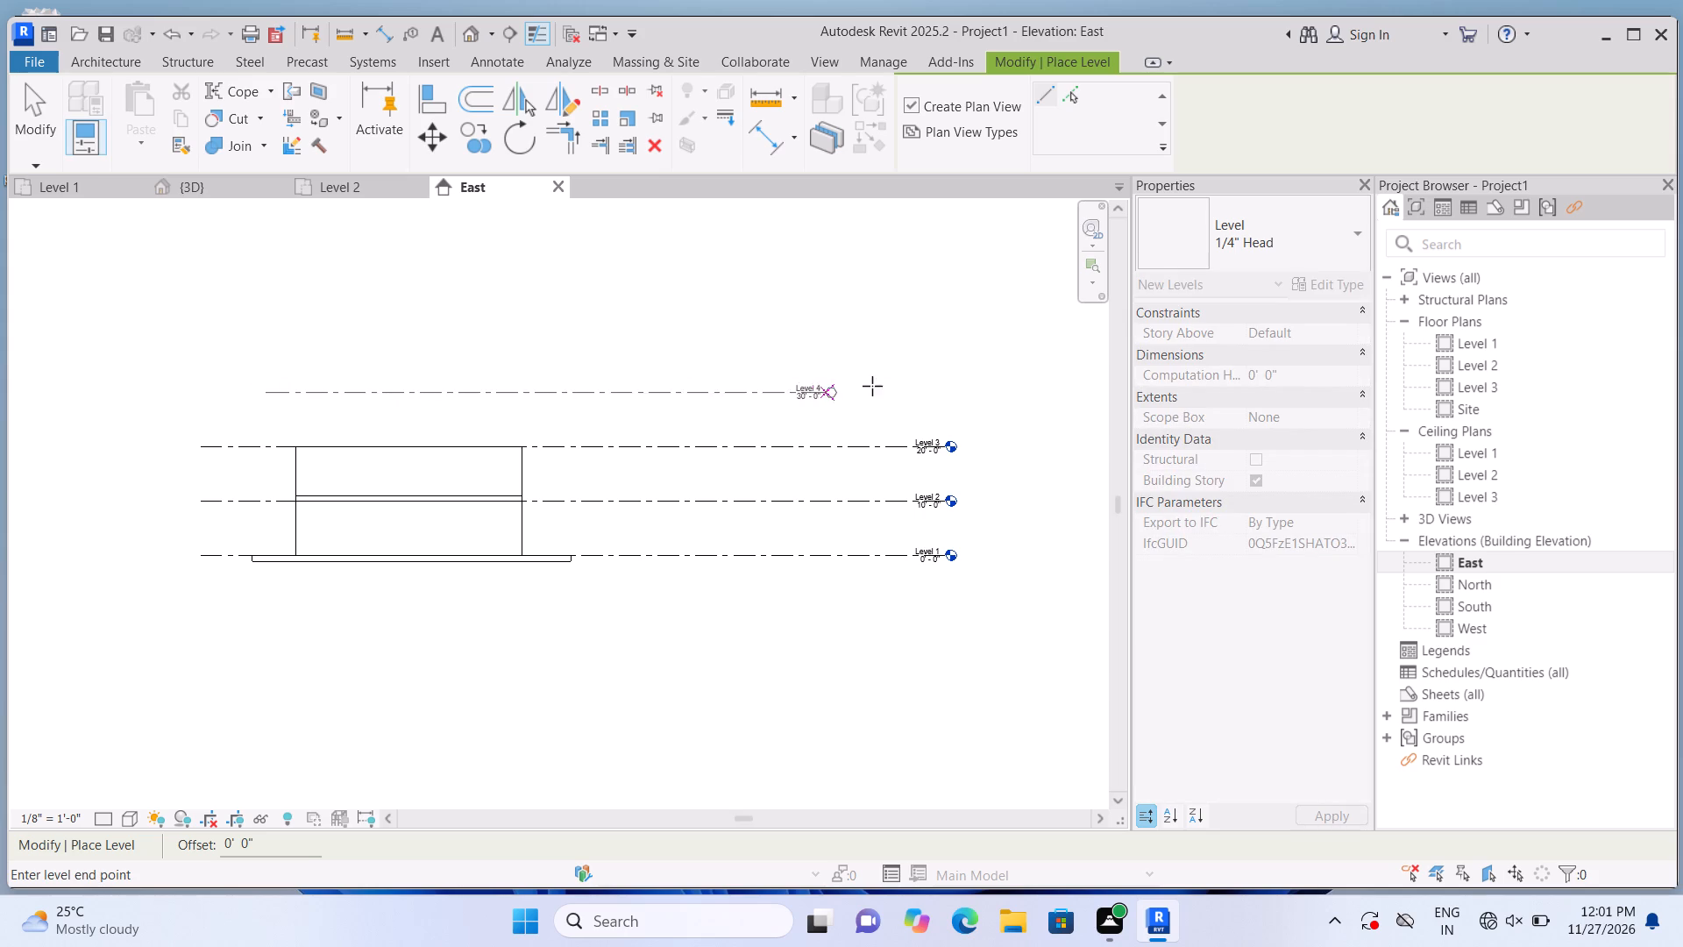
left_click(939, 413)
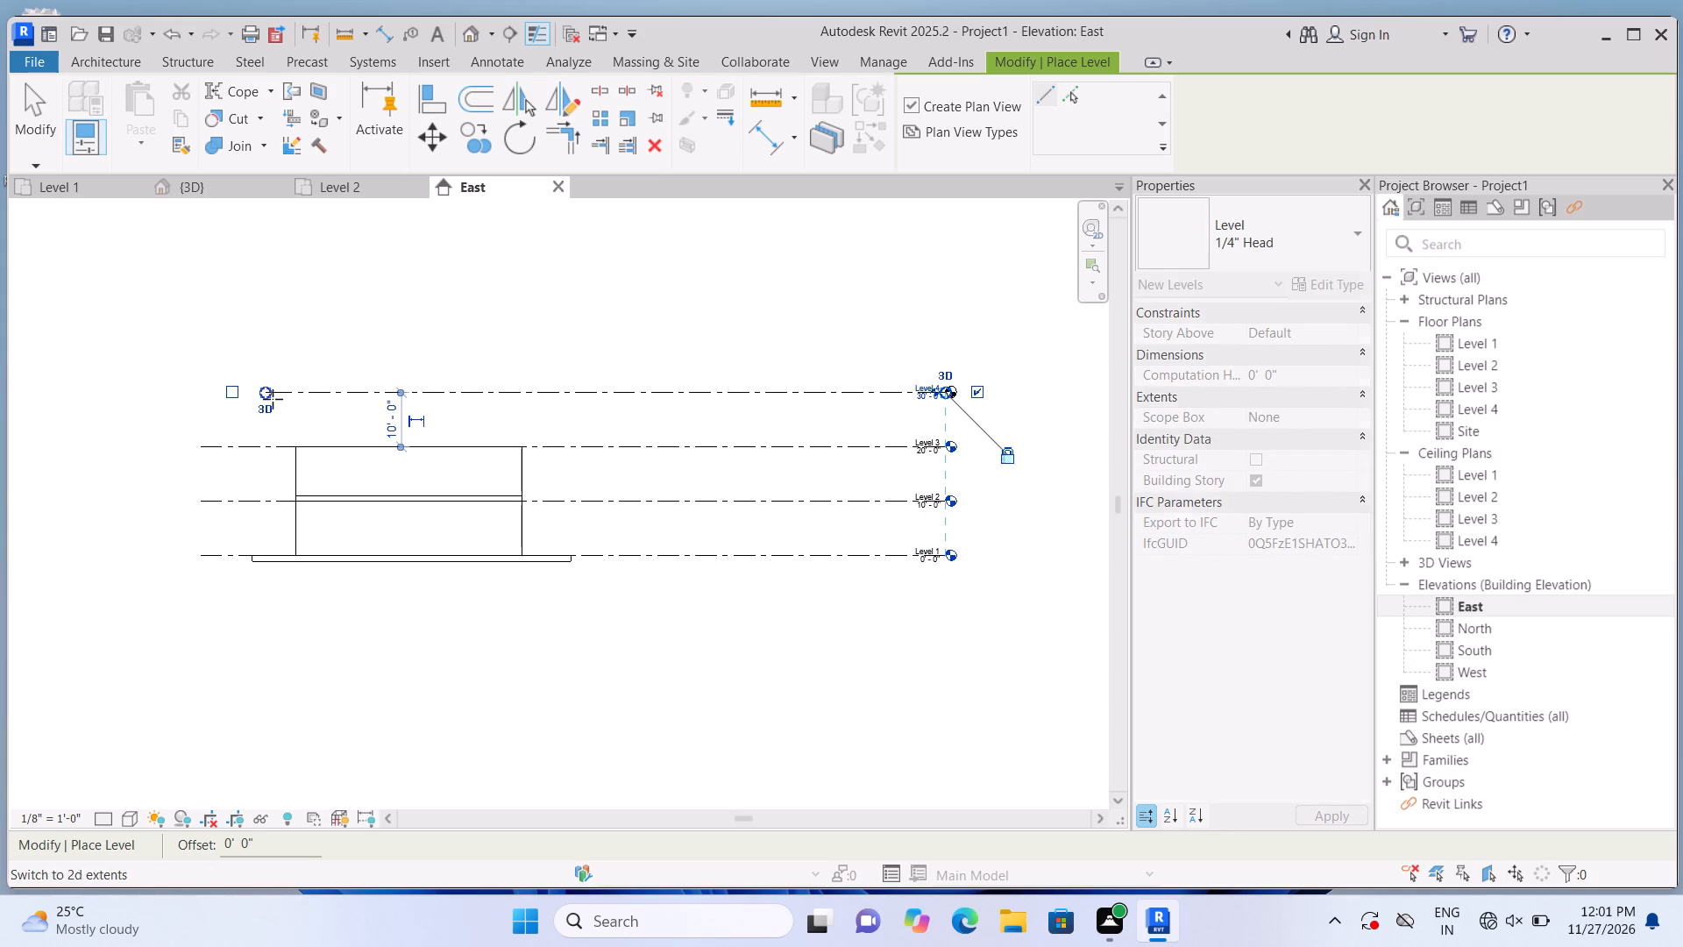
left_click_drag(266, 392, 196, 410)
key("Escape")
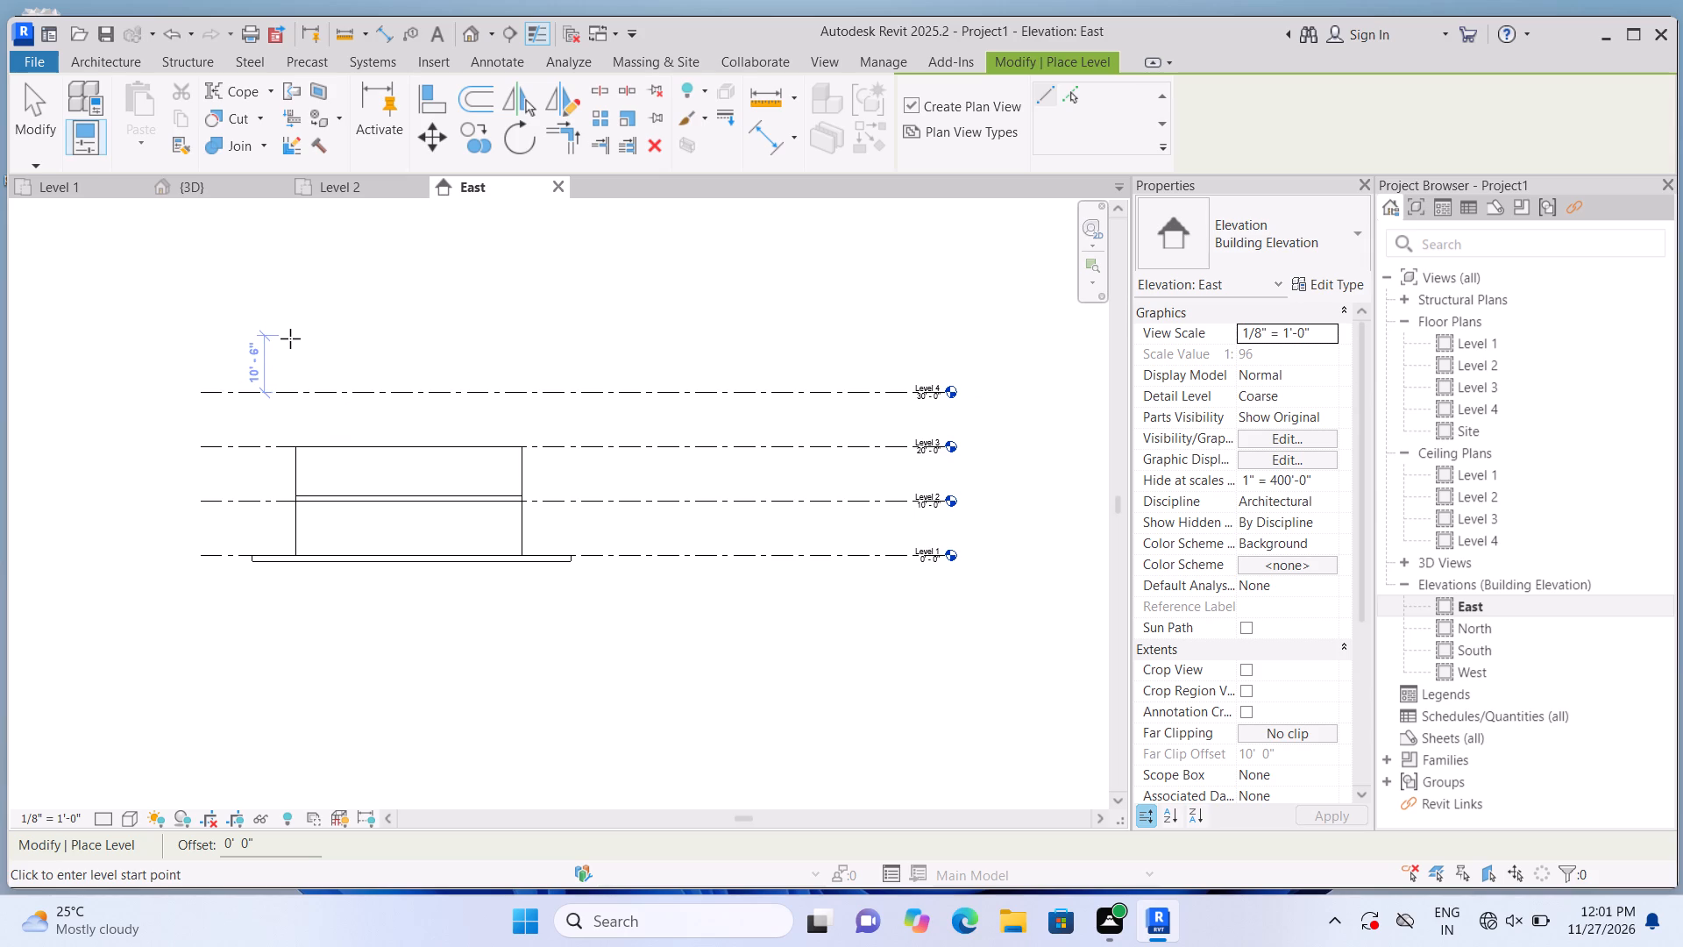
Place a level at 40'-0", 10'-0" above the 30'-0" level, and align both its ends with the other levels.
left_click(290, 338)
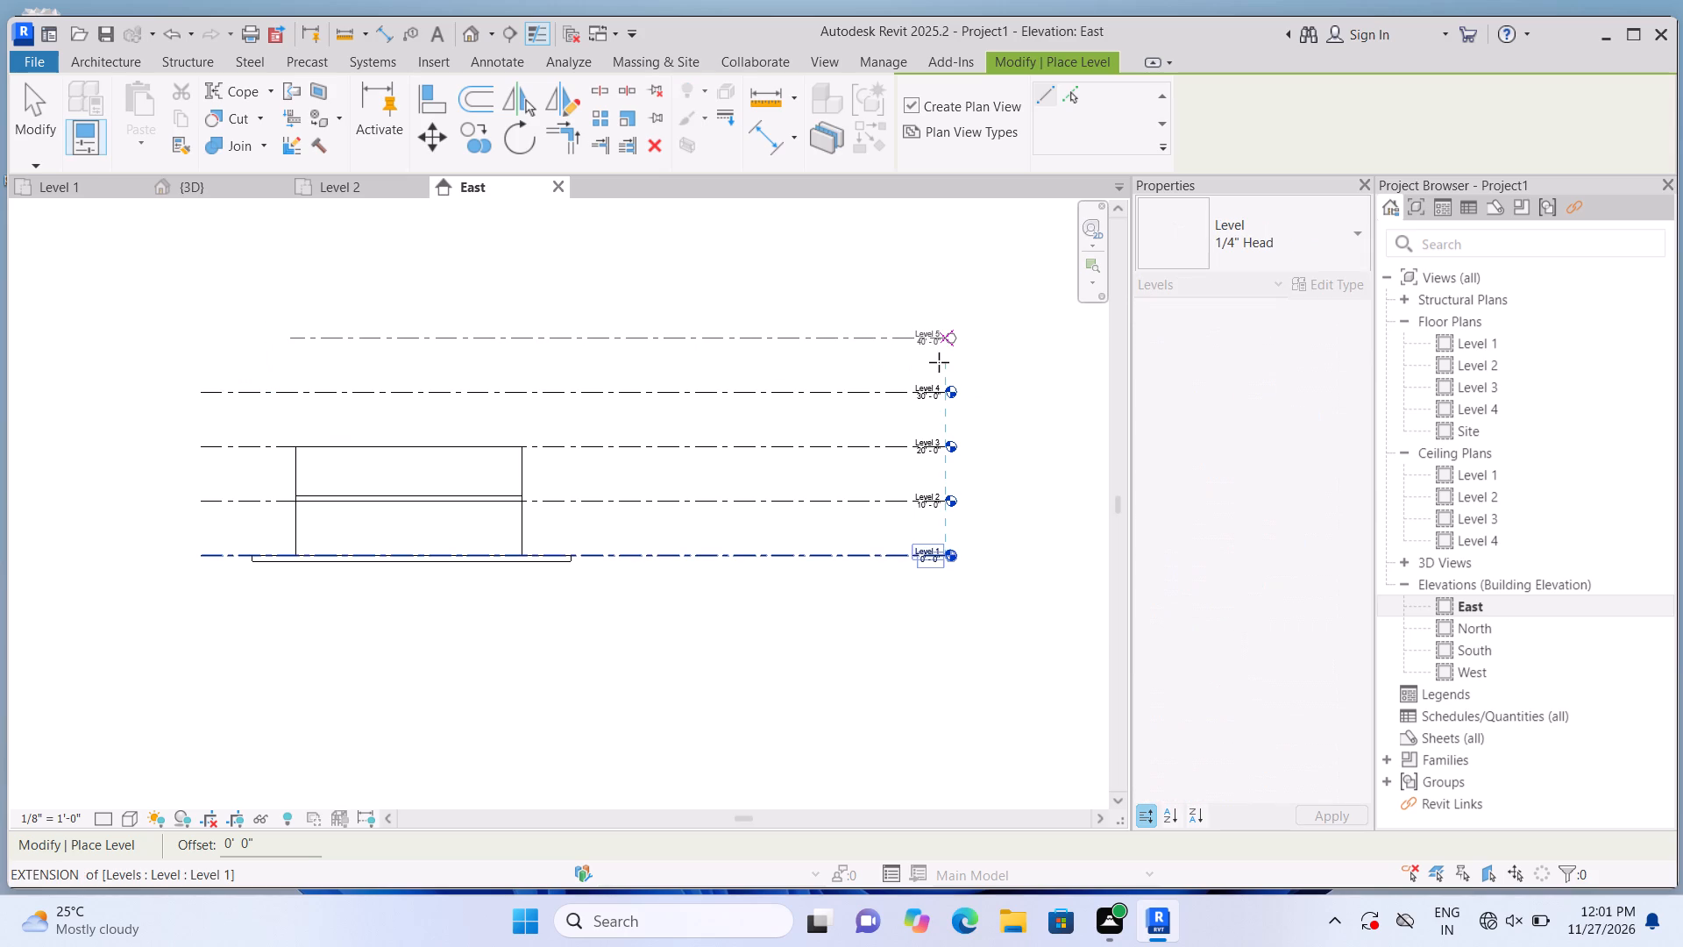
left_click(939, 362)
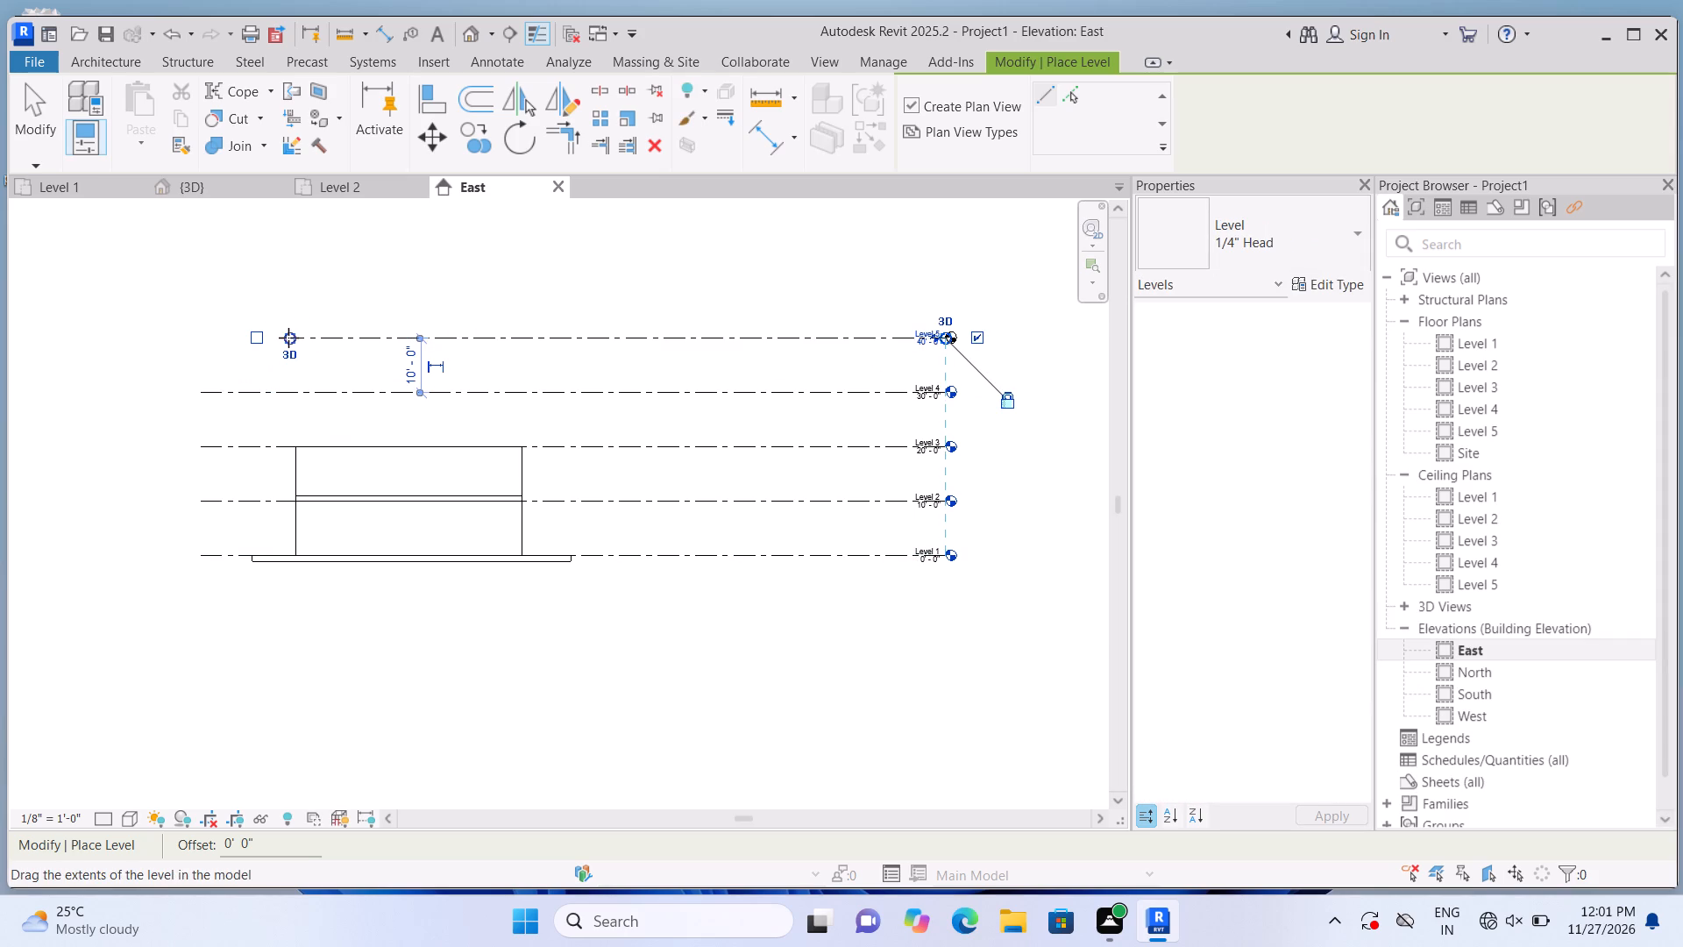
left_click_drag(288, 338, 205, 349)
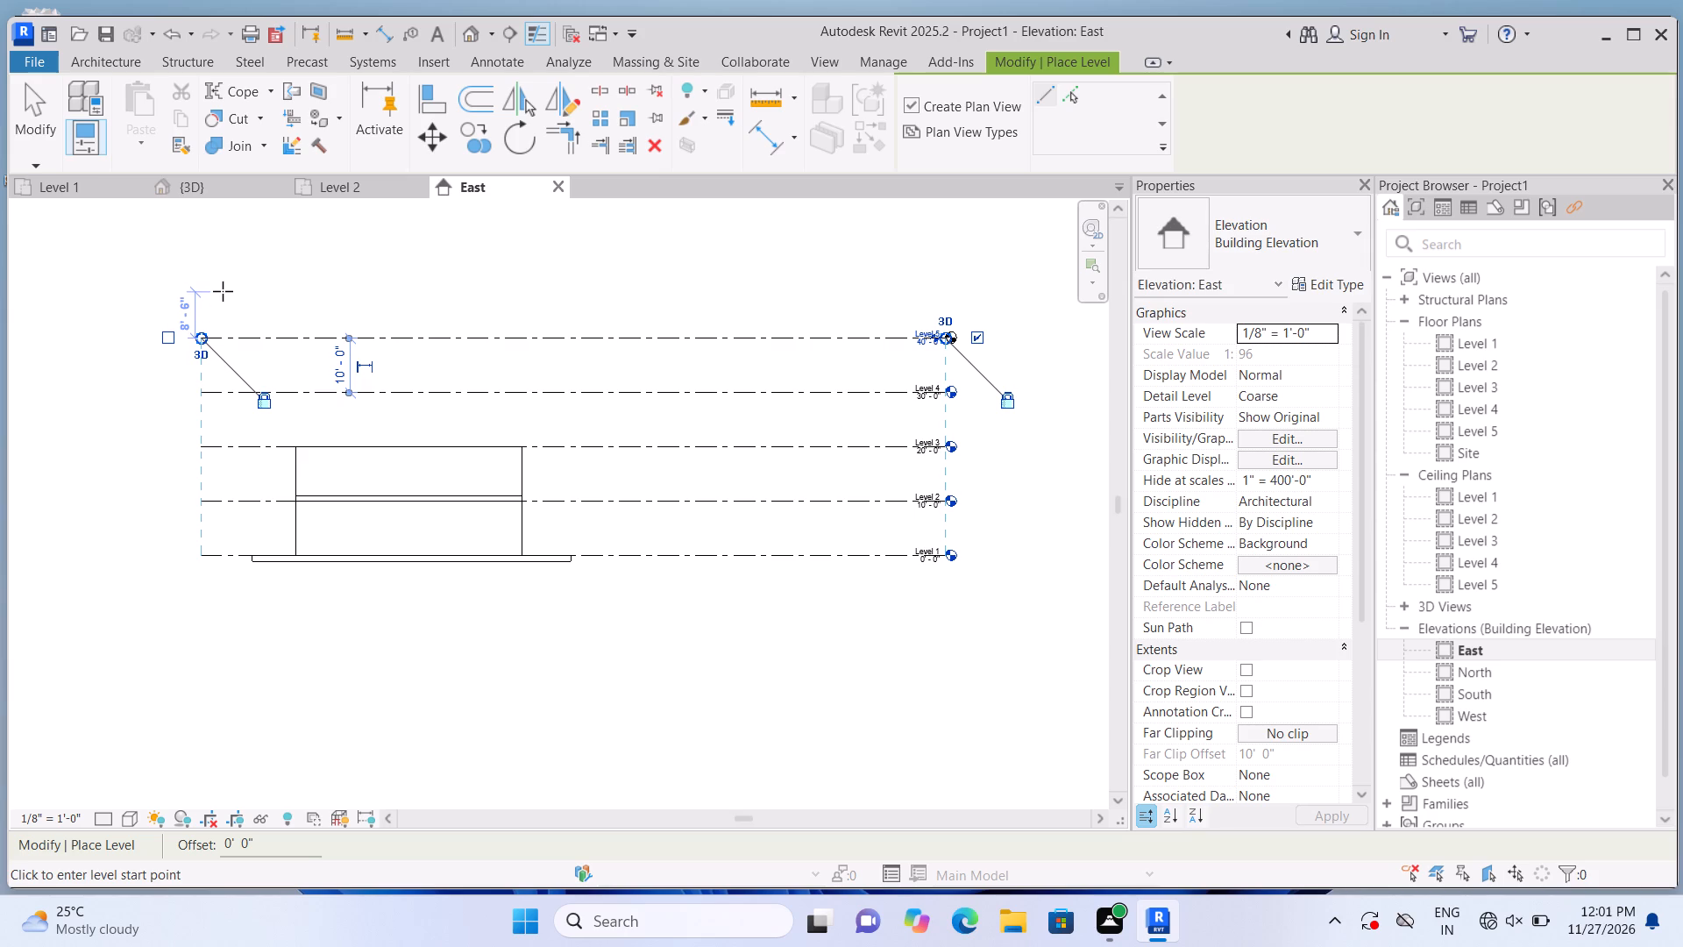
key("Escape")
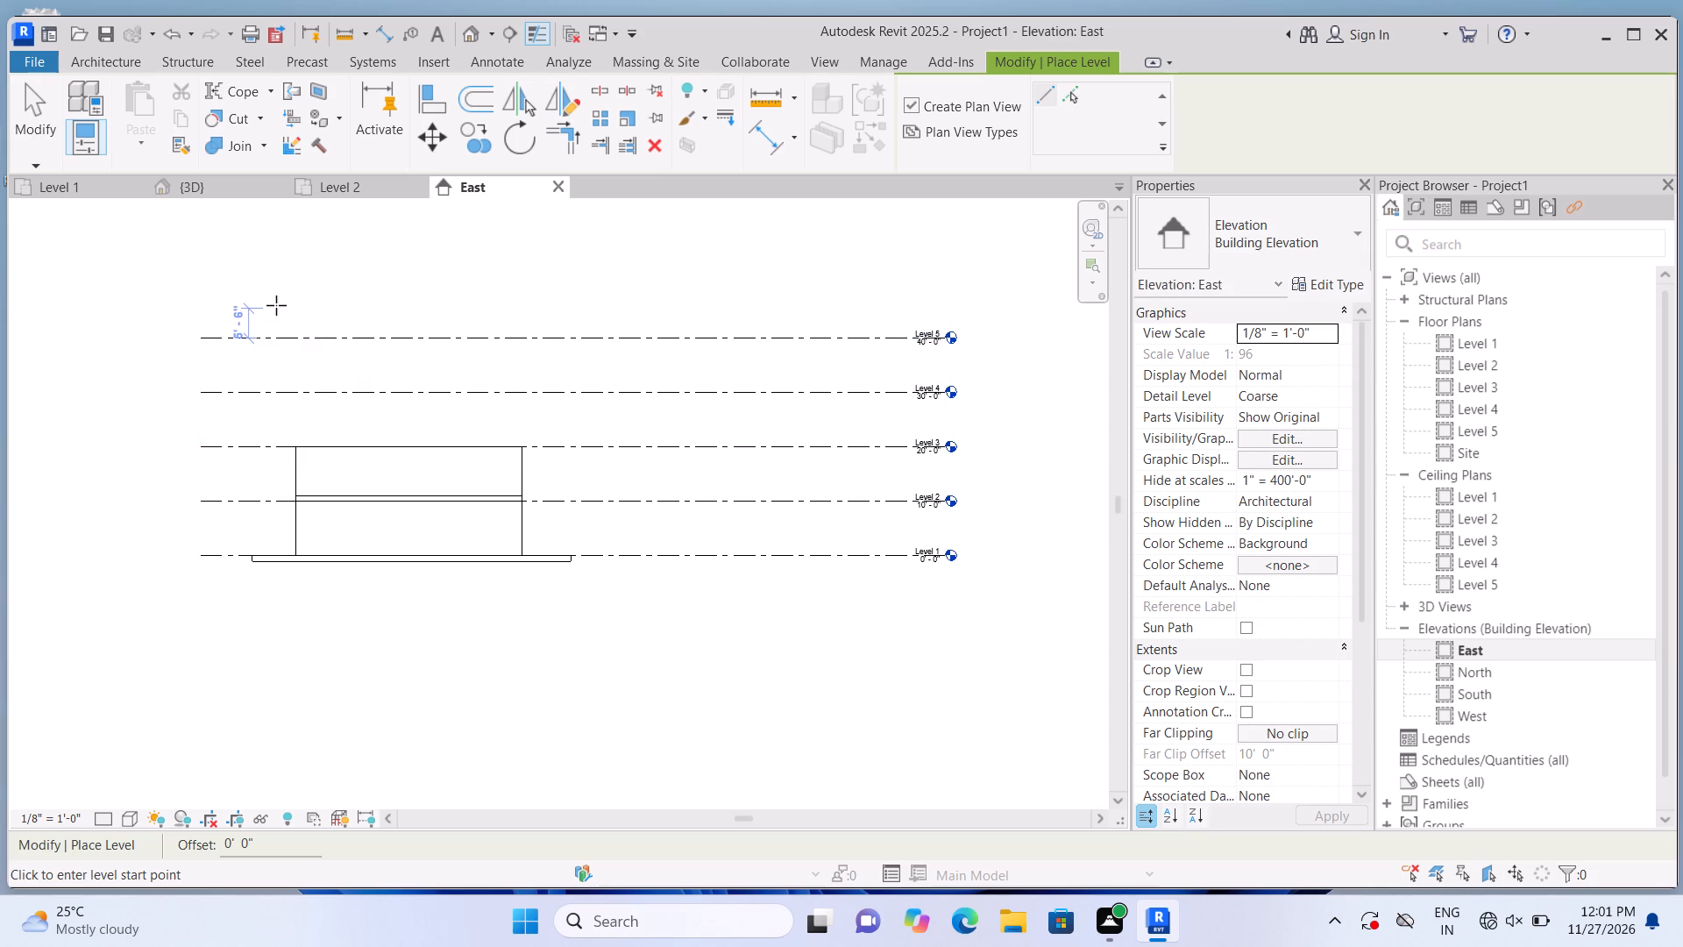
scroll(276, 305, "up", 1)
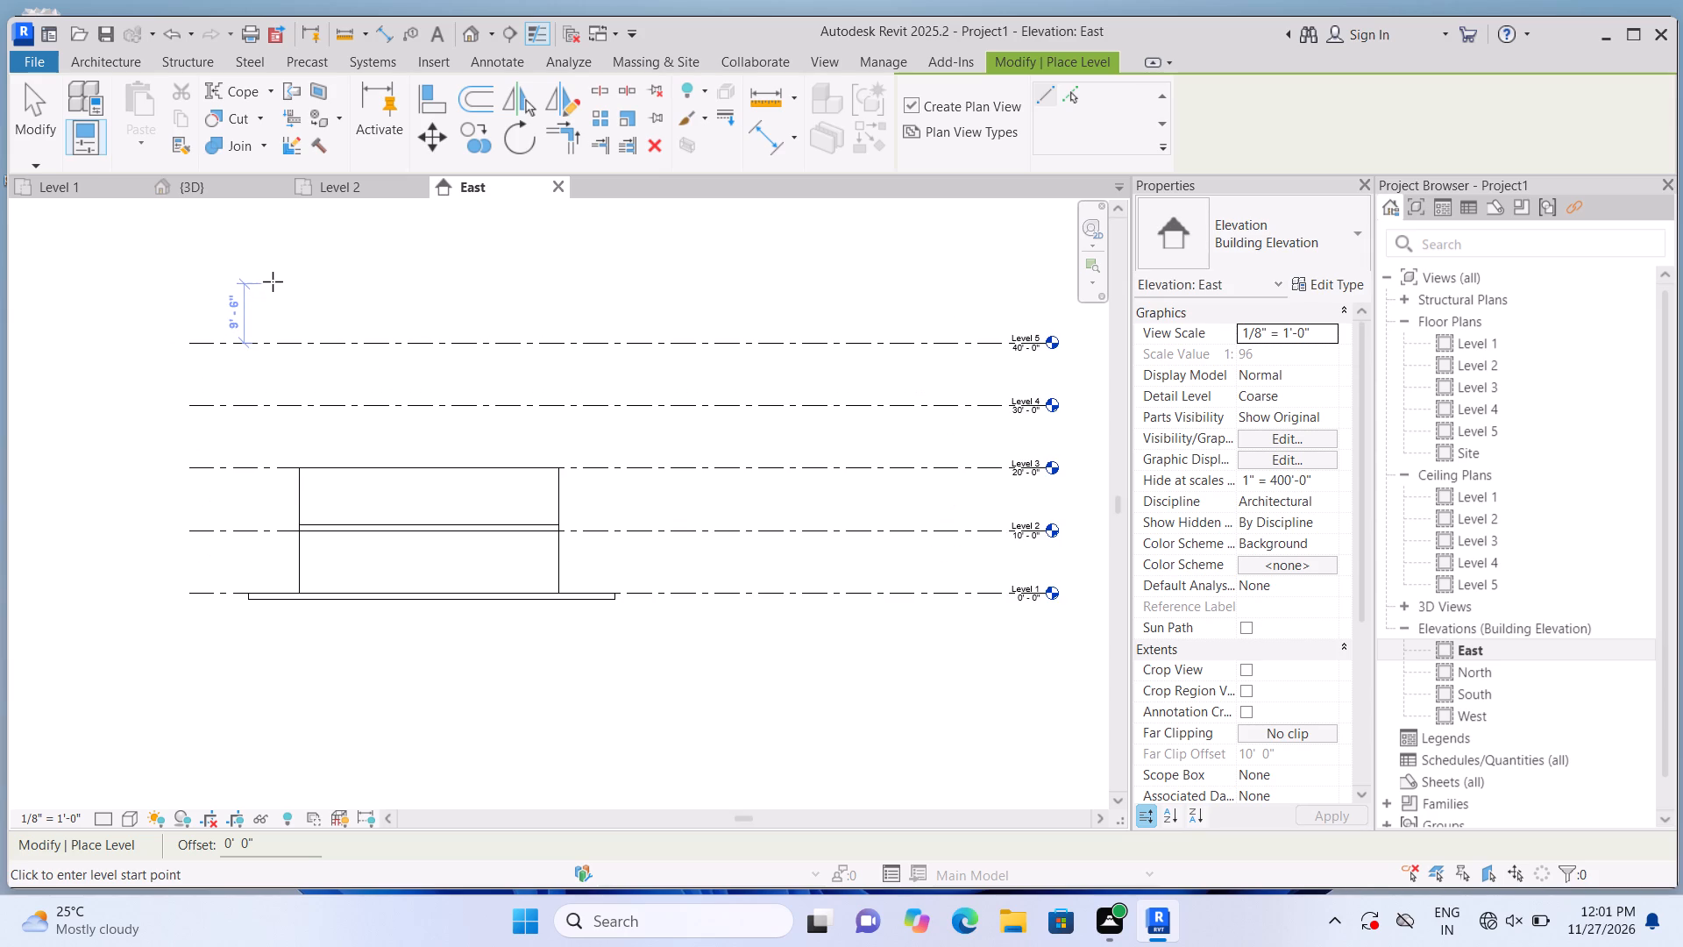
Place a level at 50'-0", 10'-0" above the 40'-0" level, align both its ends with the other levels, and finish level placement.
left_click(273, 280)
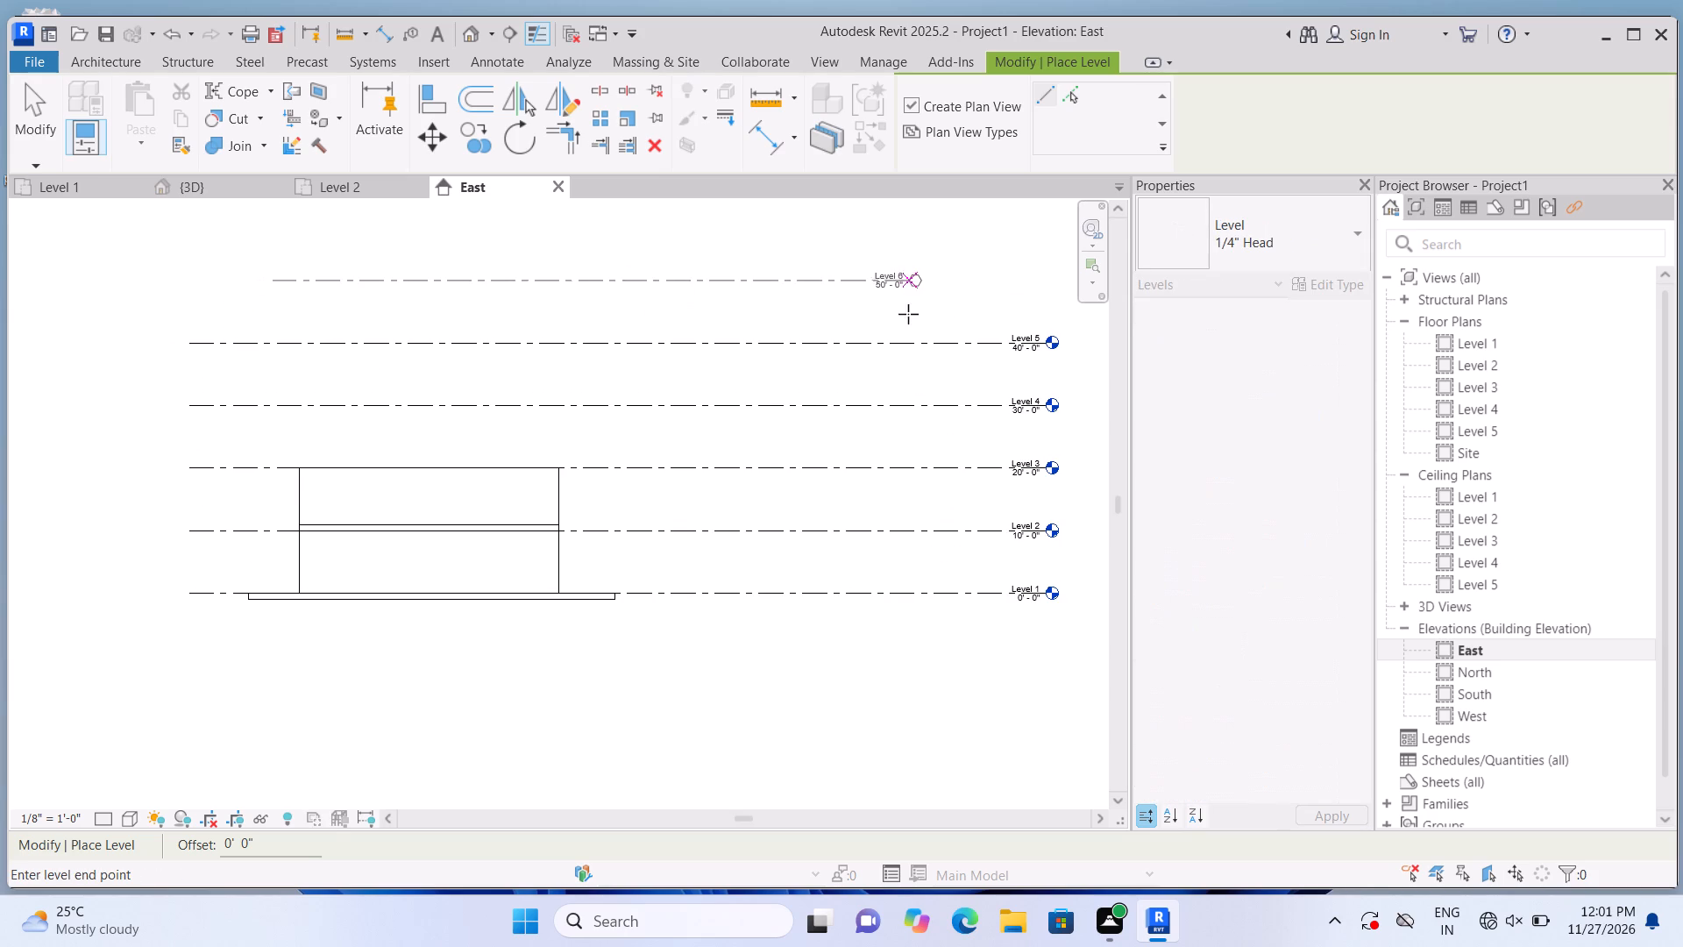
left_click(1046, 324)
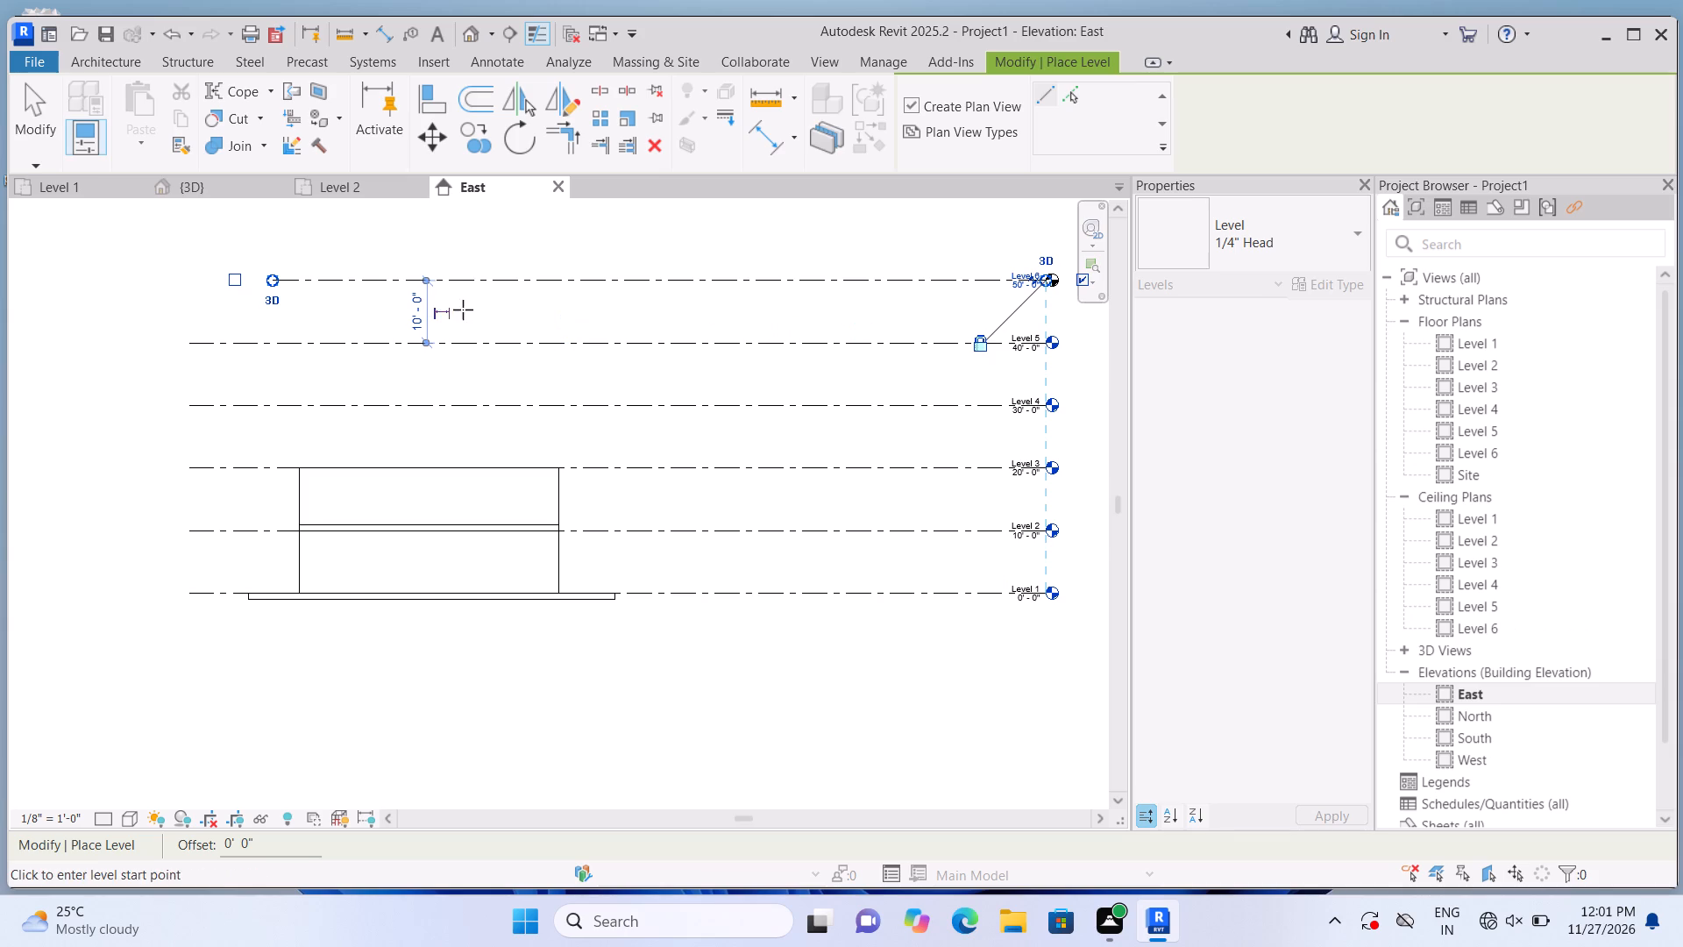
left_click_drag(270, 278, 183, 298)
key("Escape")
scroll(319, 462, "down", 3)
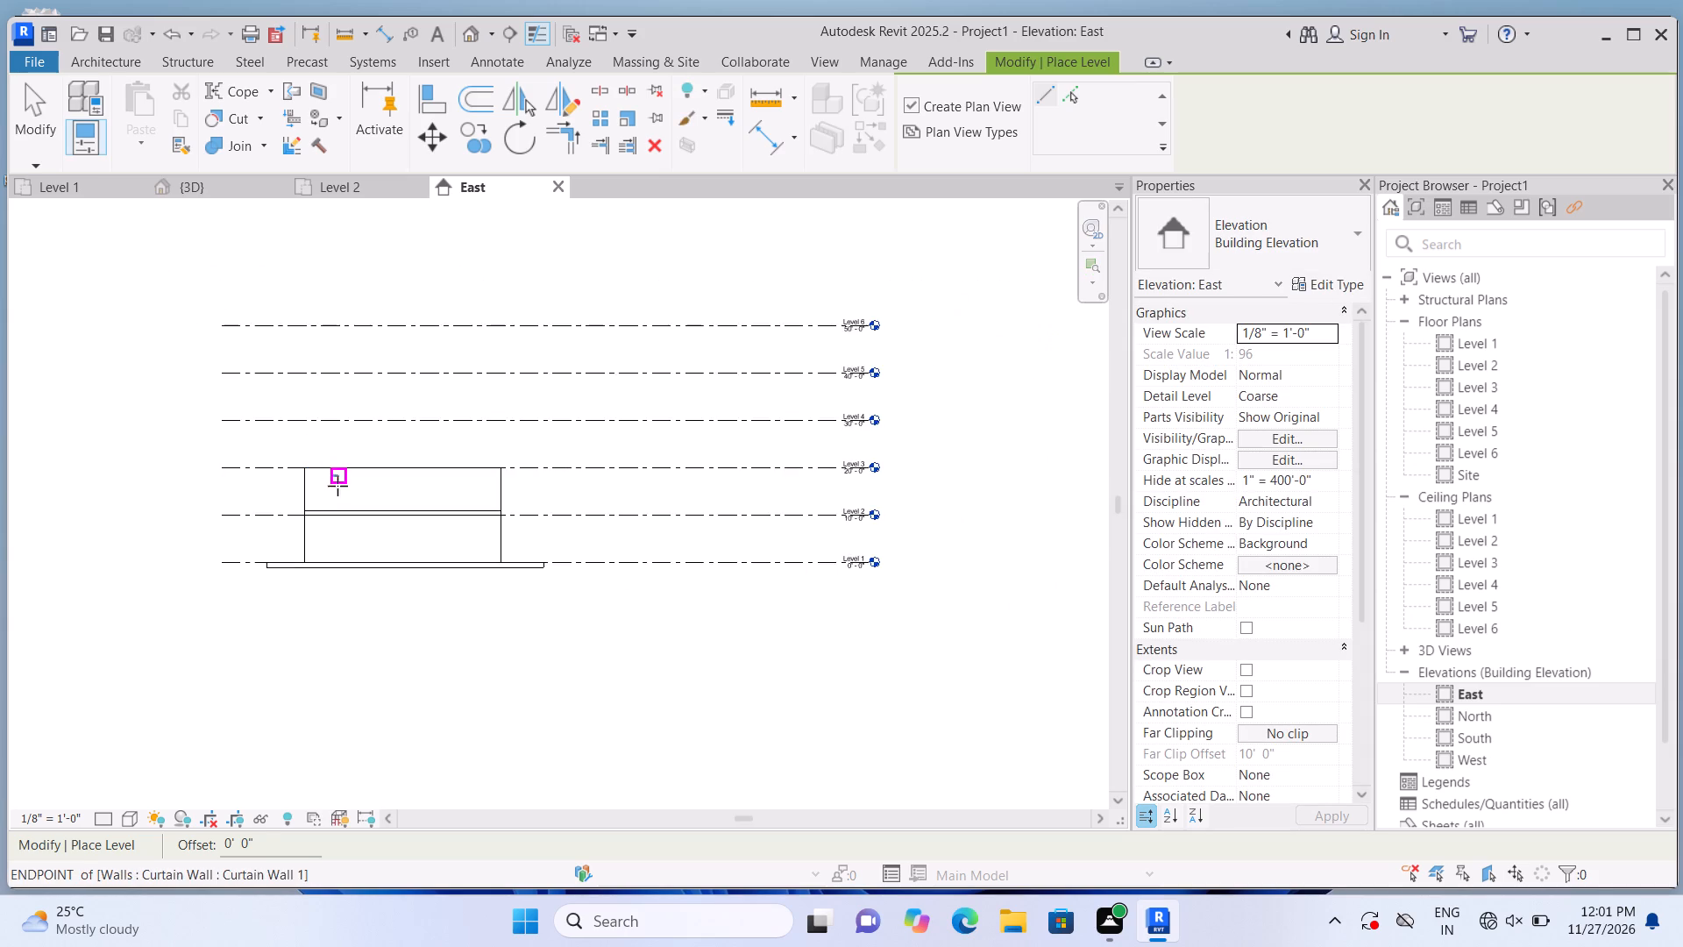
scroll(337, 486, "down", 1)
scroll(344, 323, "up", 3)
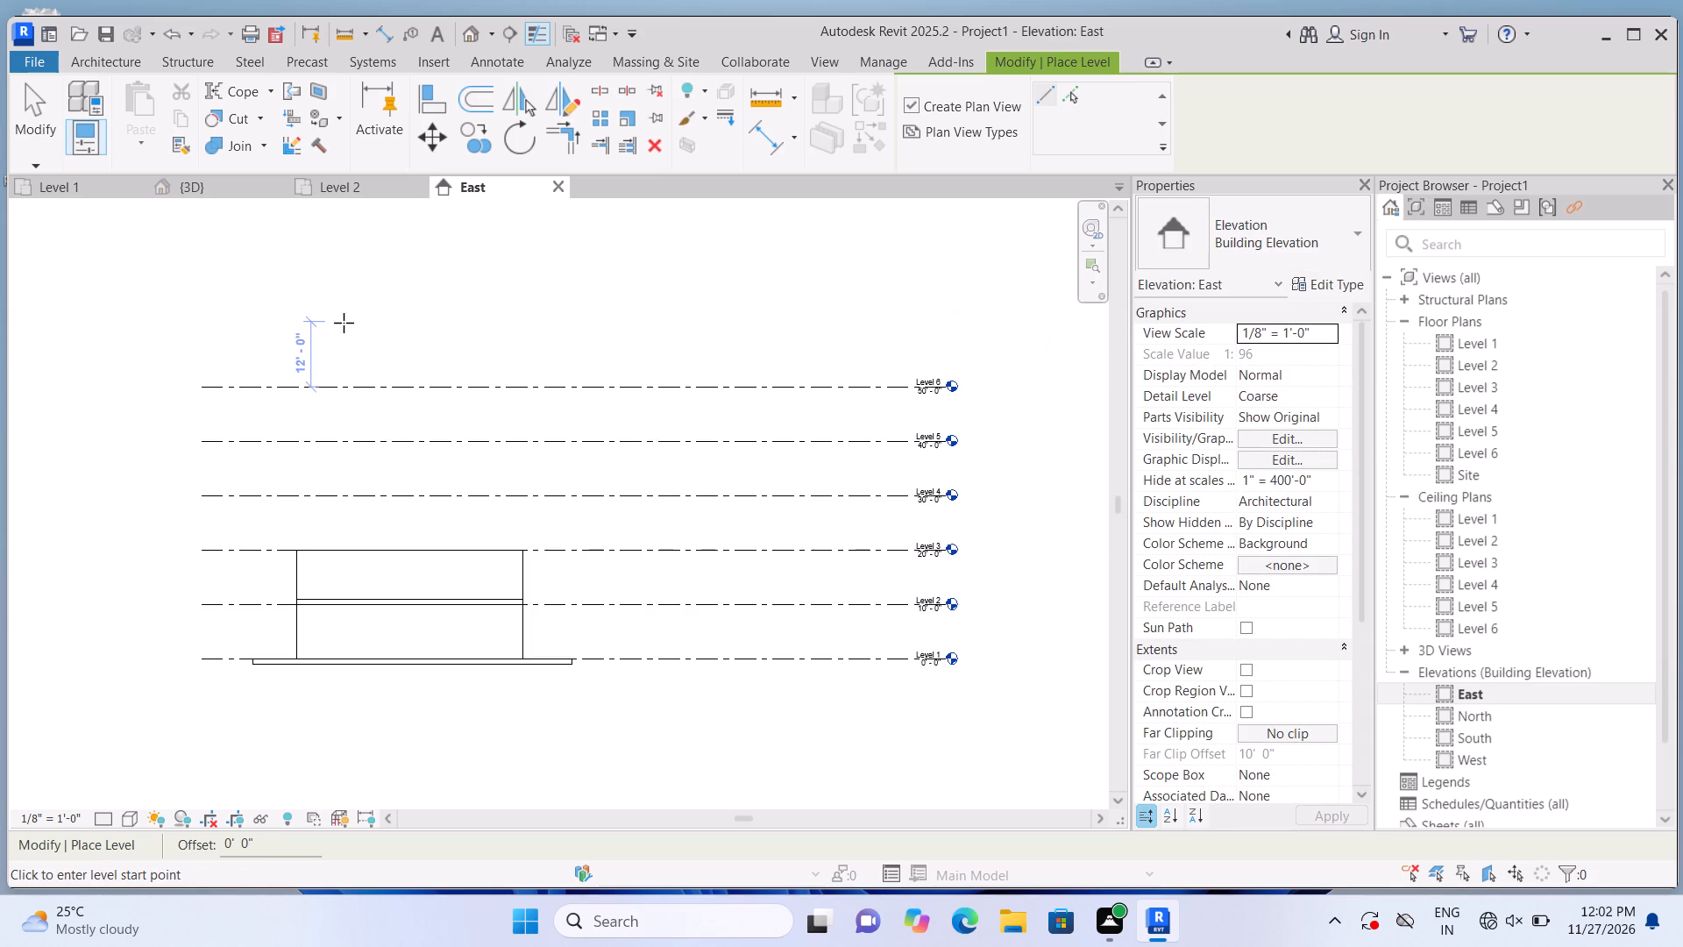
key("Escape")
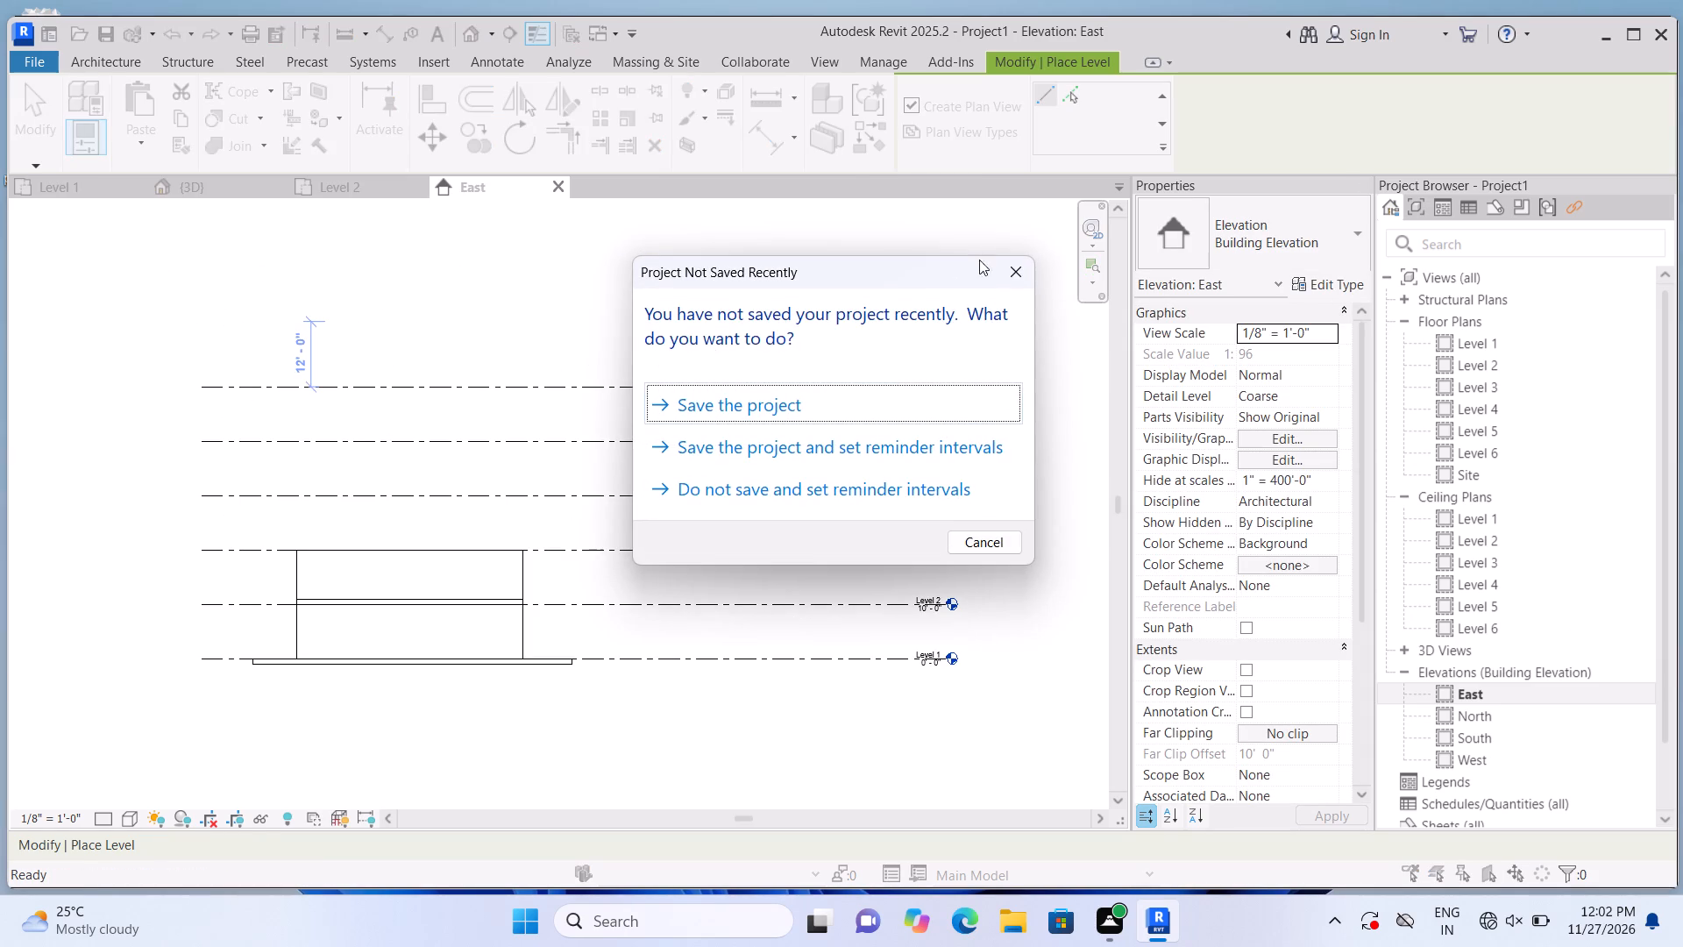
left_click(1012, 279)
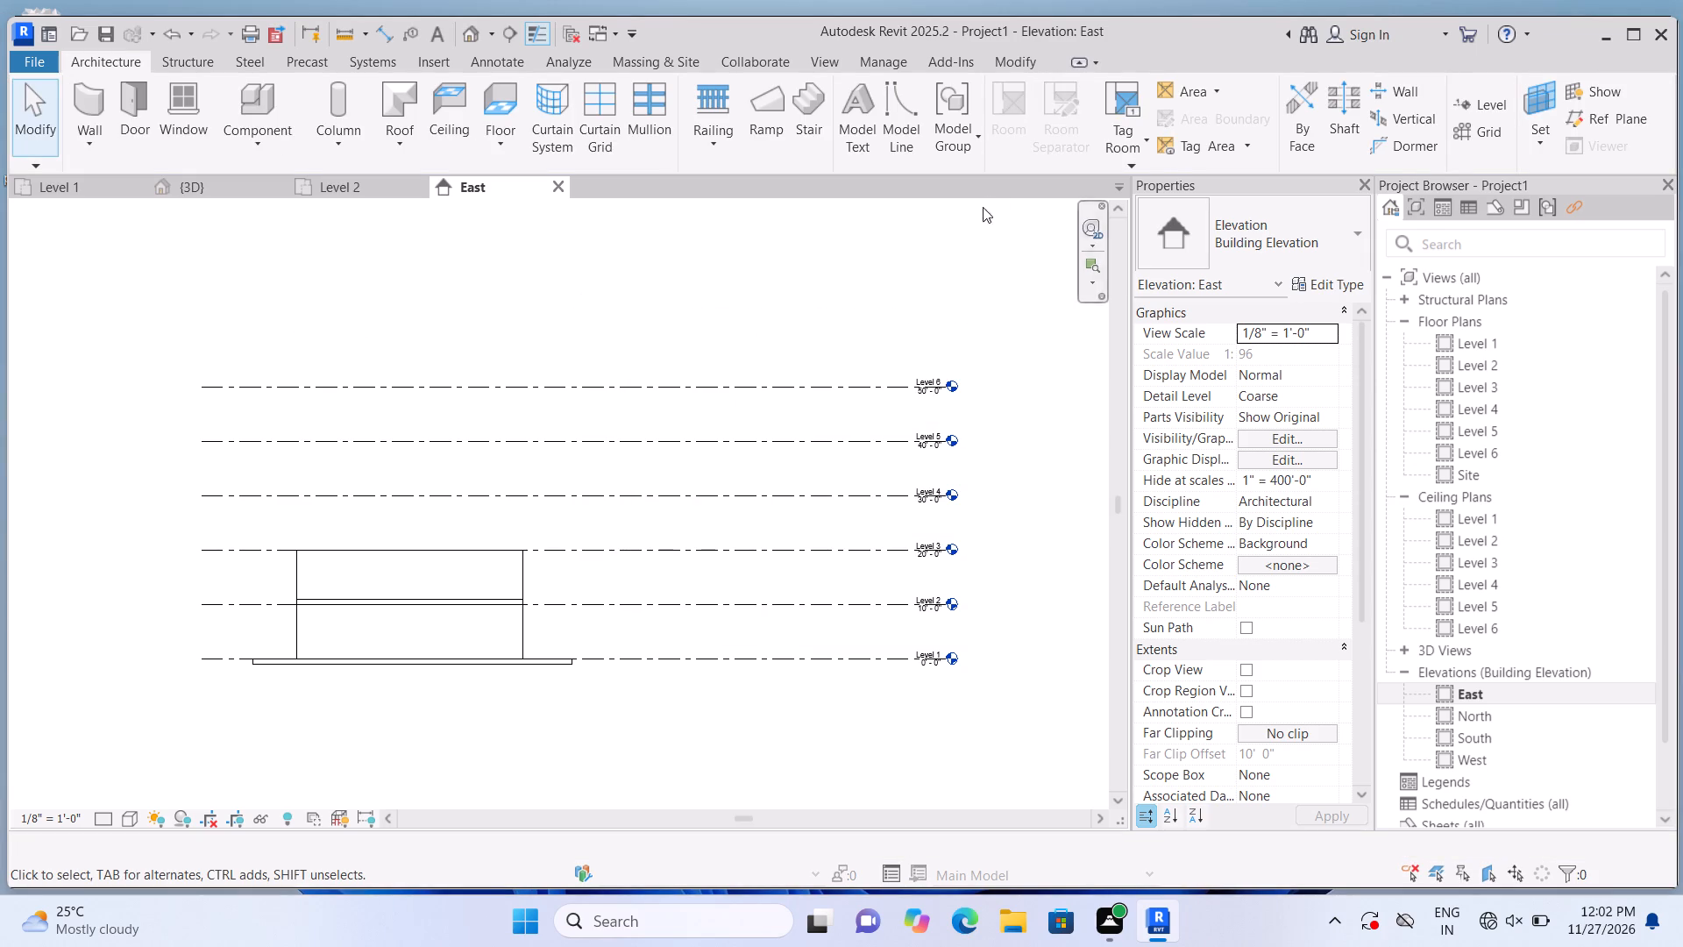
Open the Level 3 floor plan and set its underlay base level to Level 2.
triple_click(1446, 387)
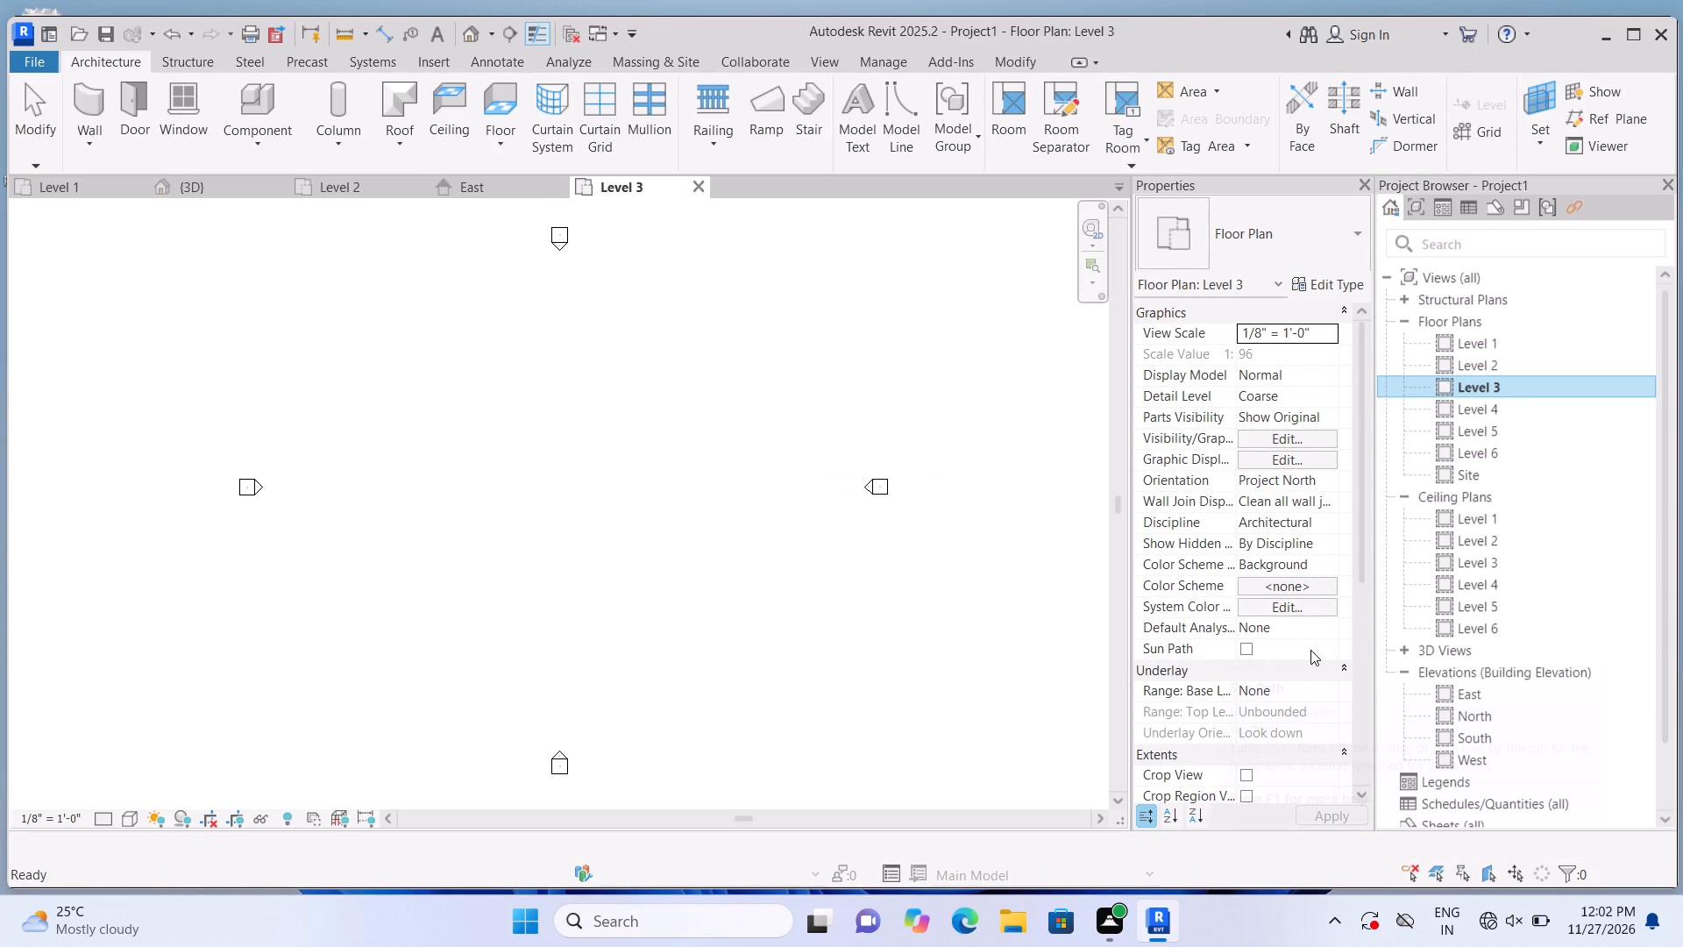
left_click(1341, 665)
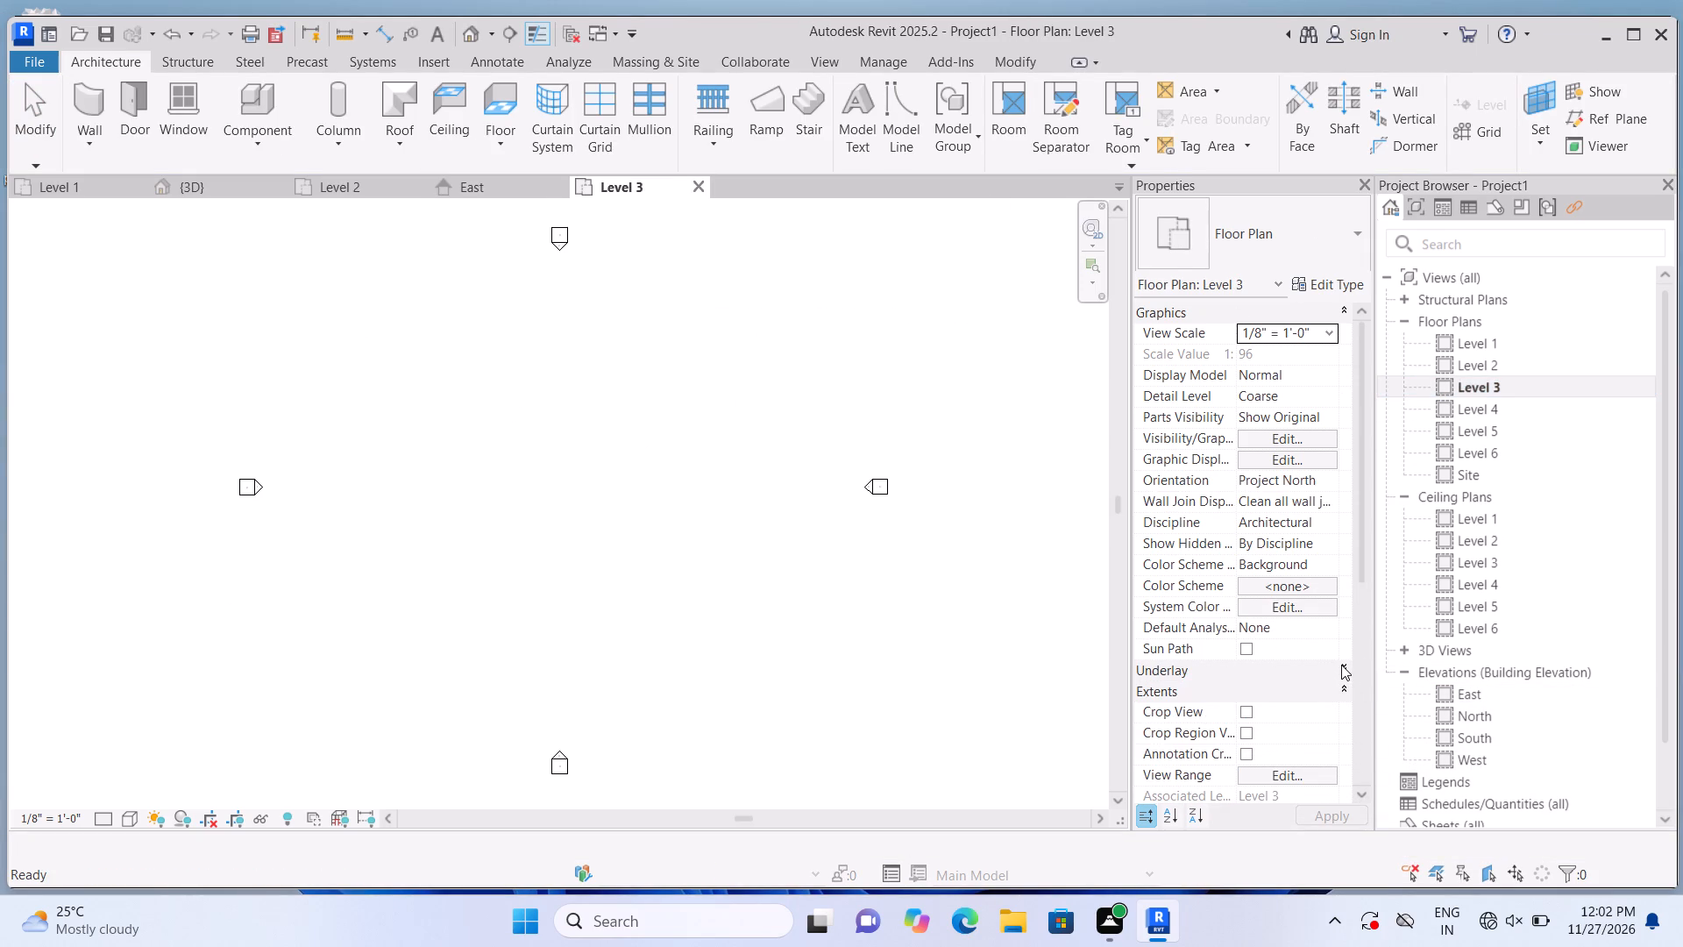
double_click(1342, 665)
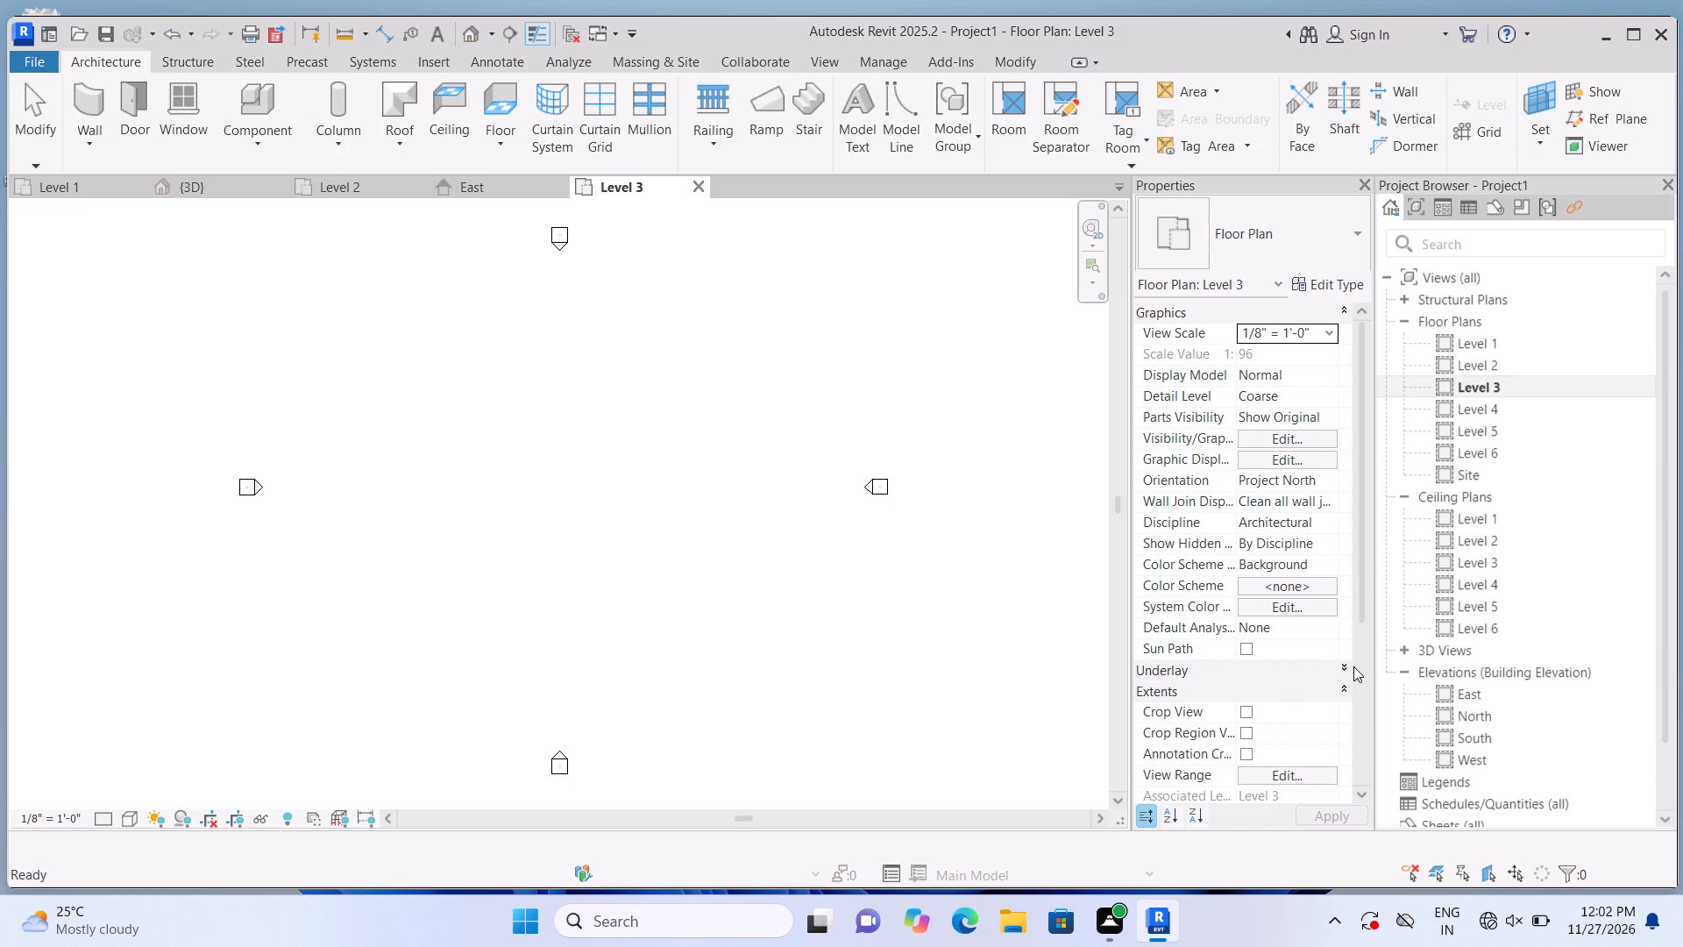
left_click(1342, 666)
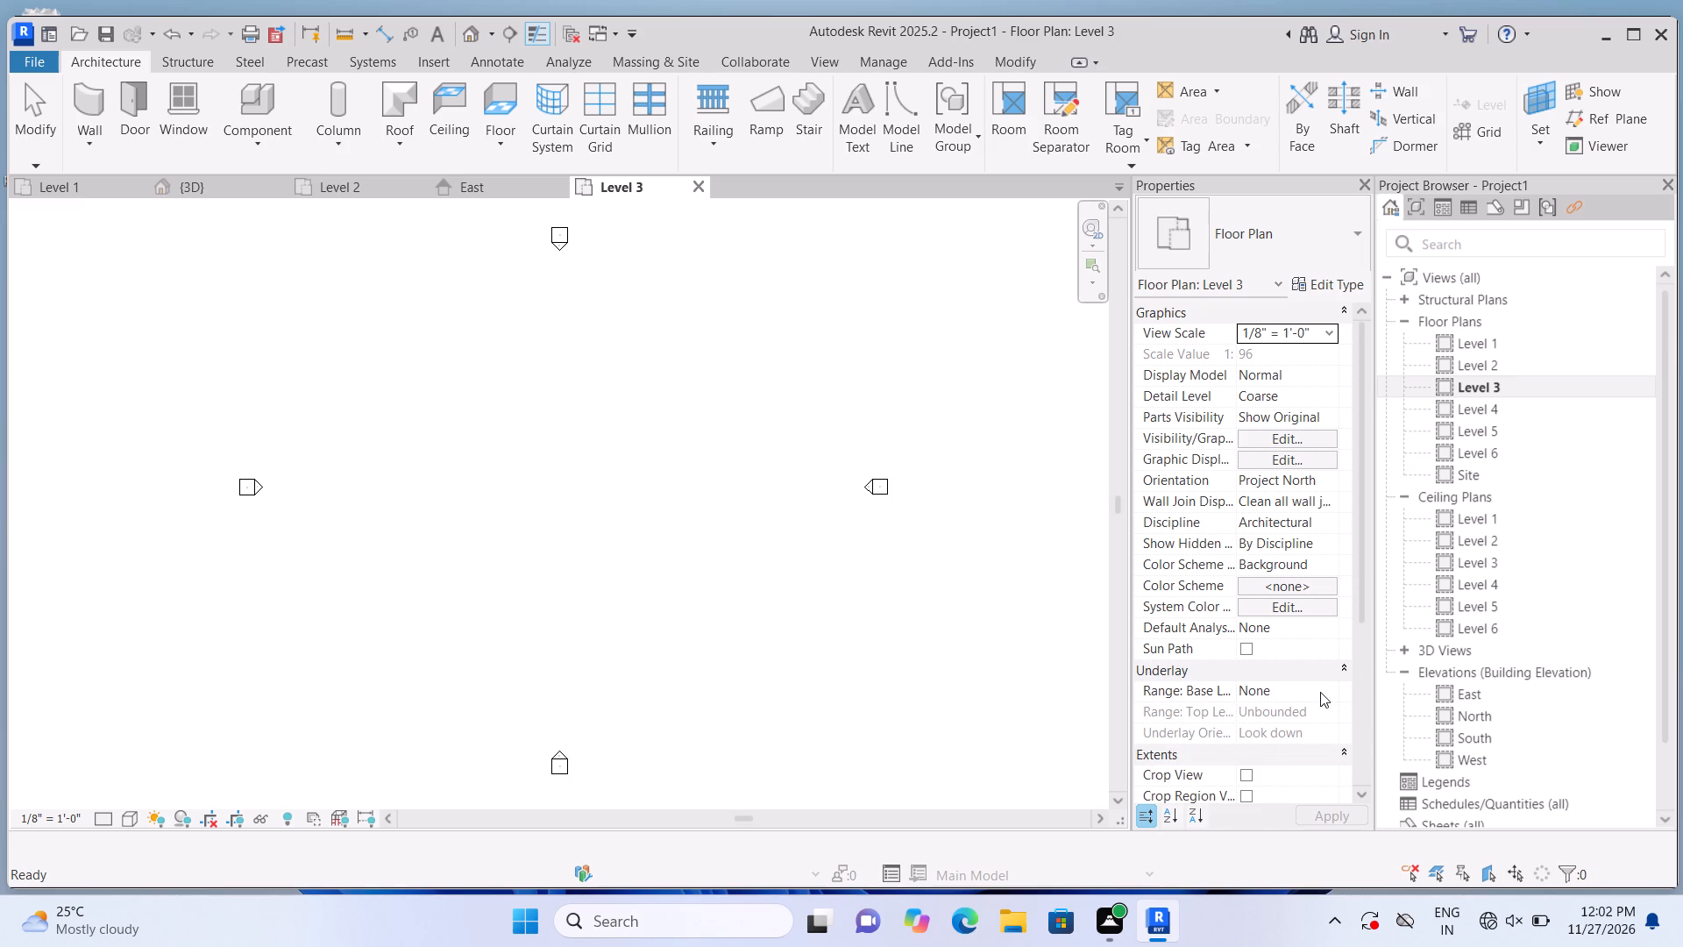
left_click(1317, 692)
left_click(1334, 687)
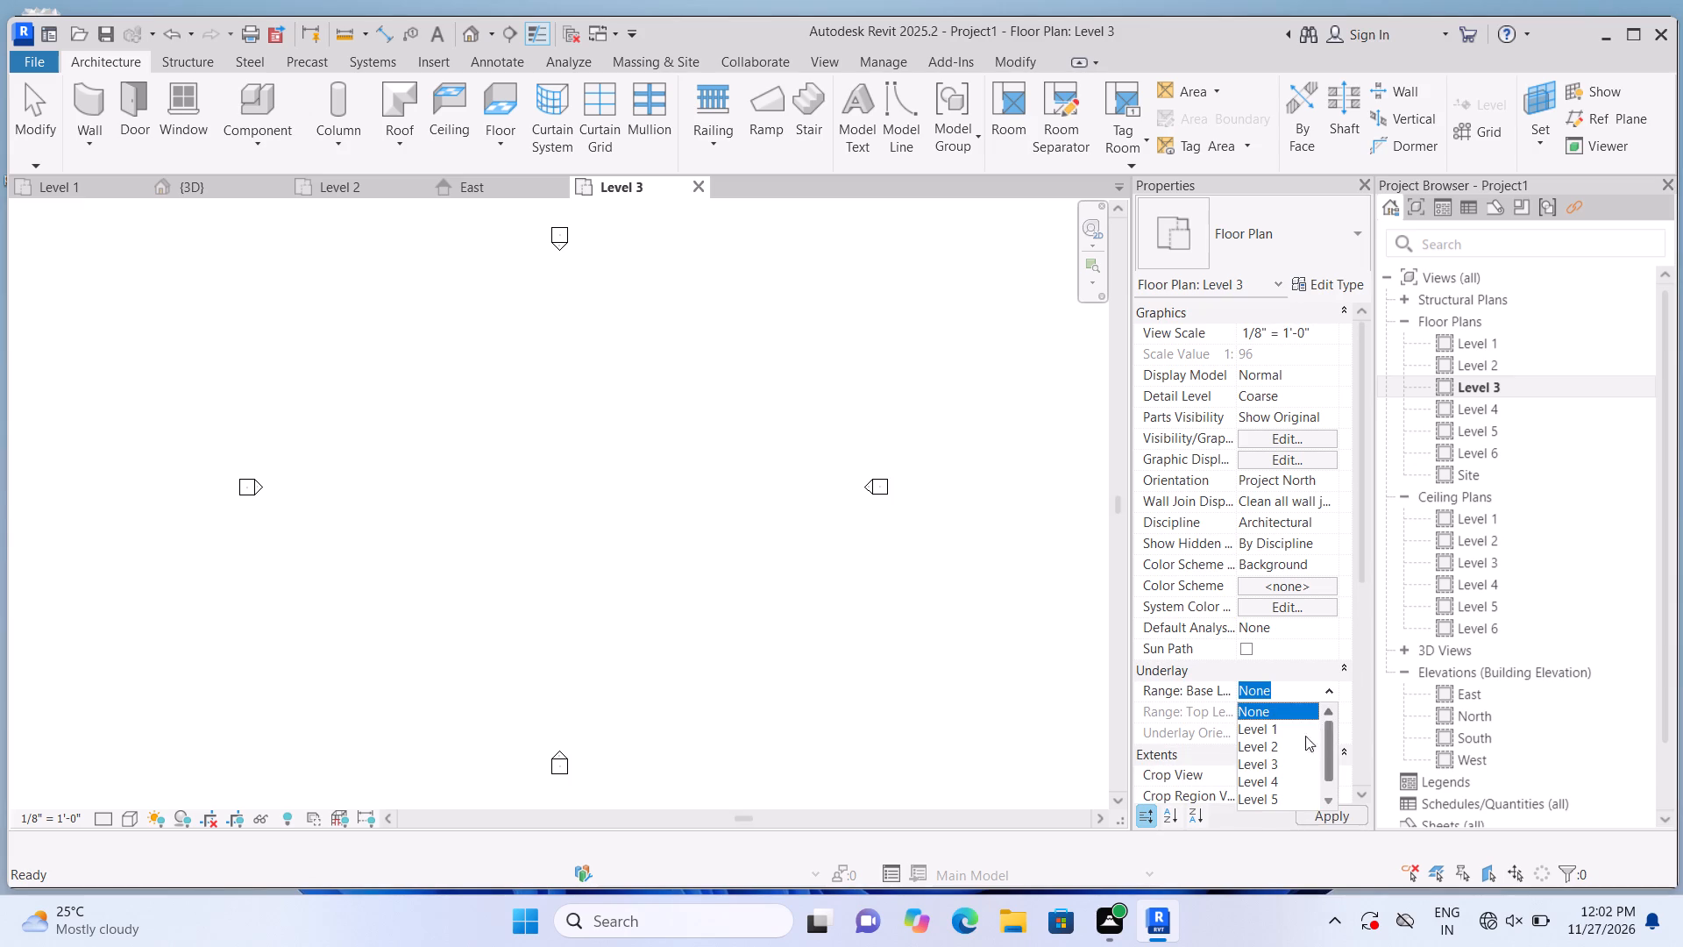
left_click(1273, 744)
left_click(1317, 810)
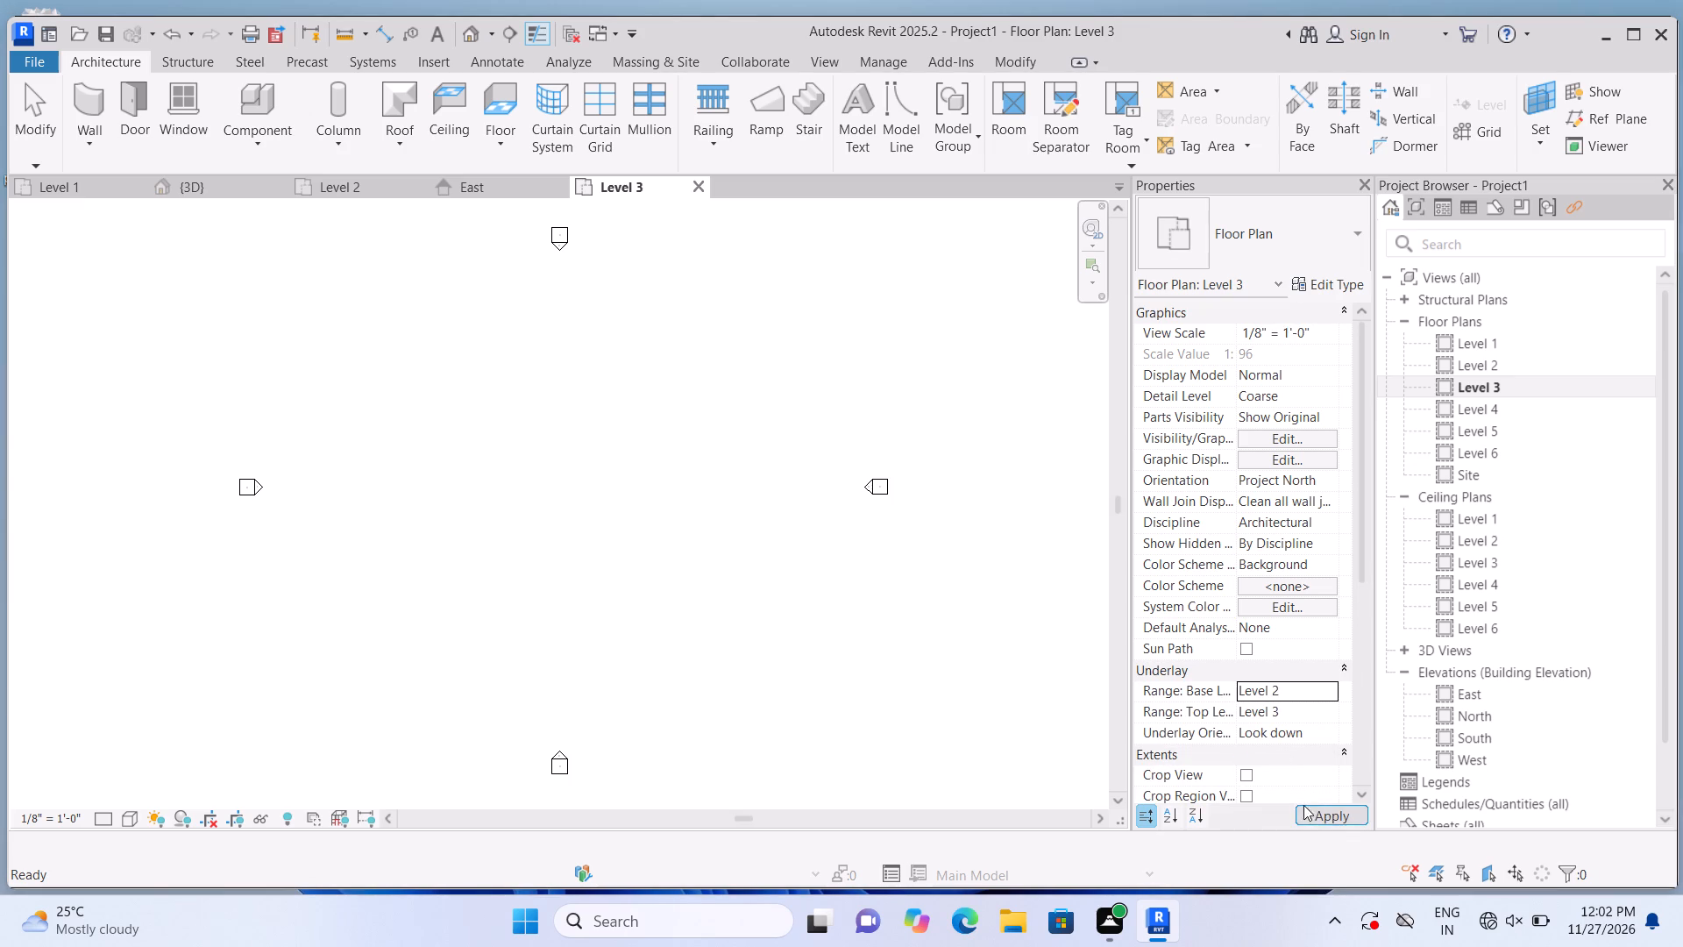
Create a Generic - 12" footprint roof on Level 3 from a sloped rectangular boundary between opposite outer corners of the underlaid exterior walls.
scroll(247, 733, "up", 4)
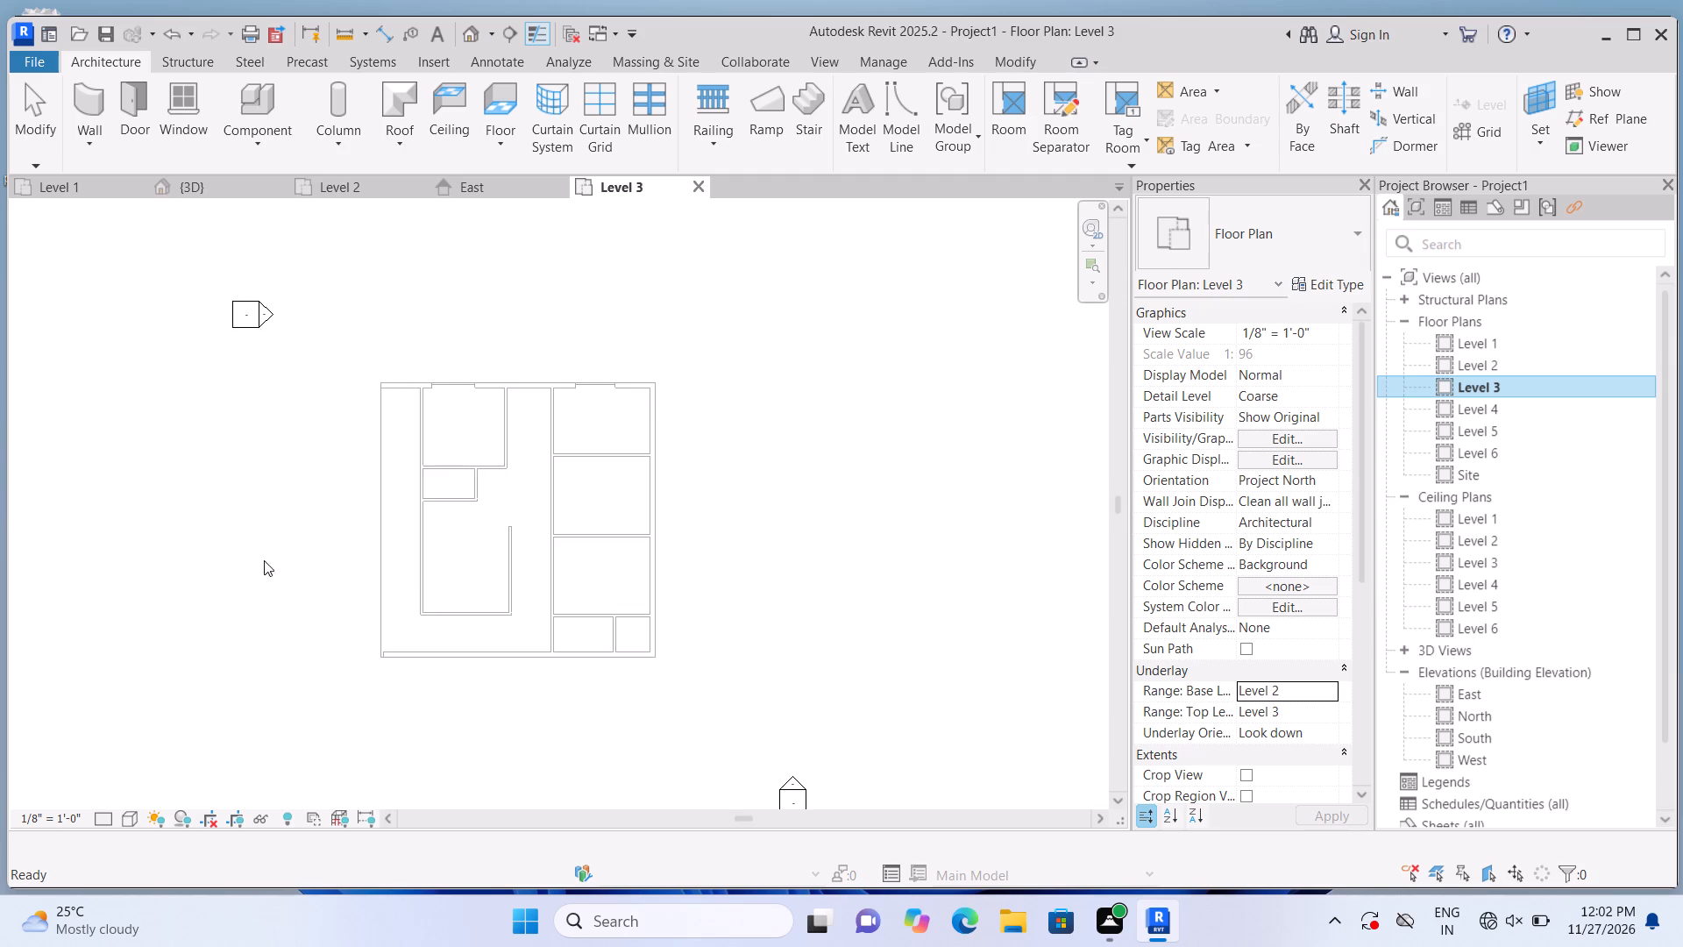
scroll(265, 563, "up", 2)
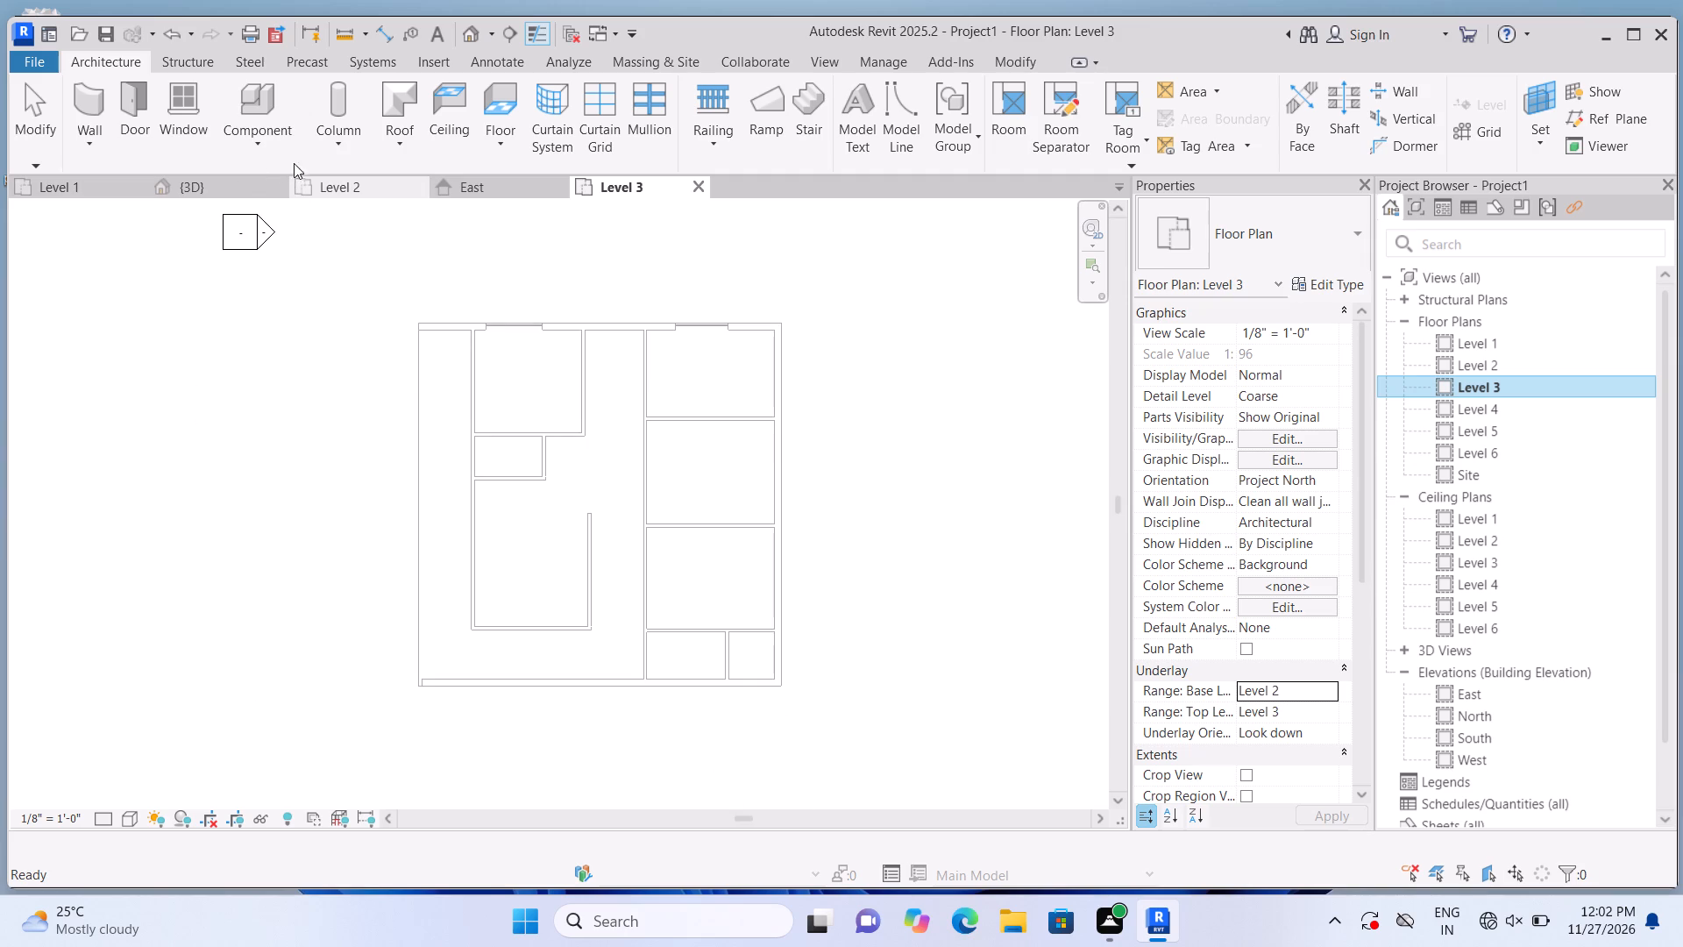
left_click(396, 149)
left_click(414, 182)
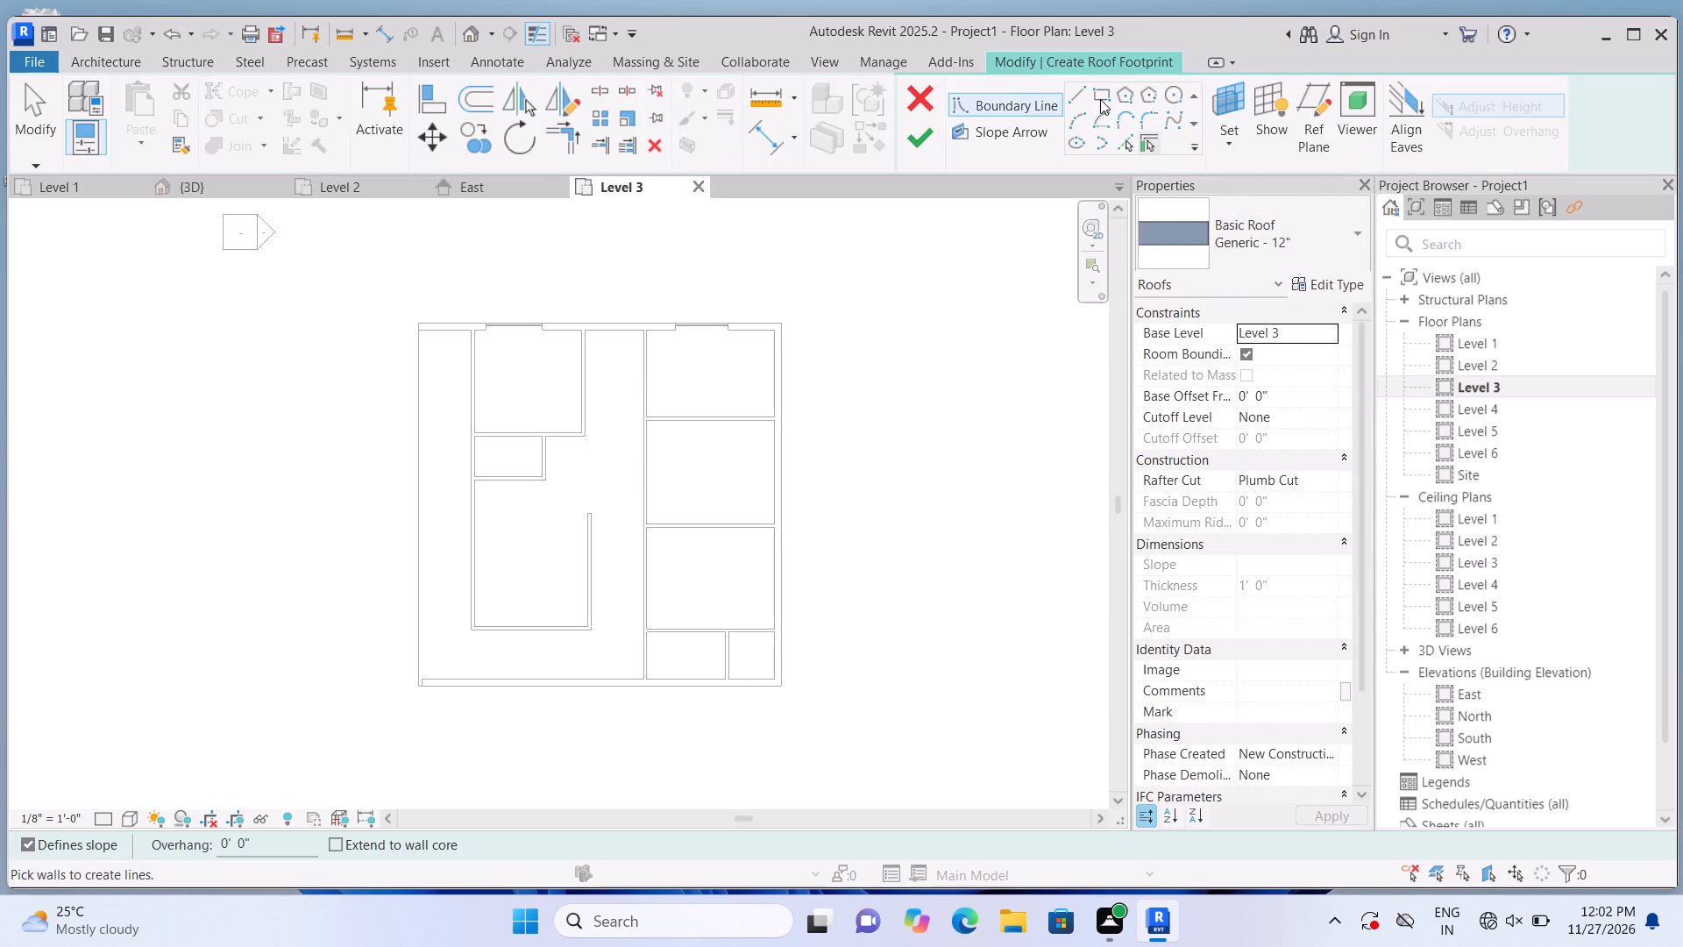
left_click(1099, 99)
scroll(522, 332, "up", 6)
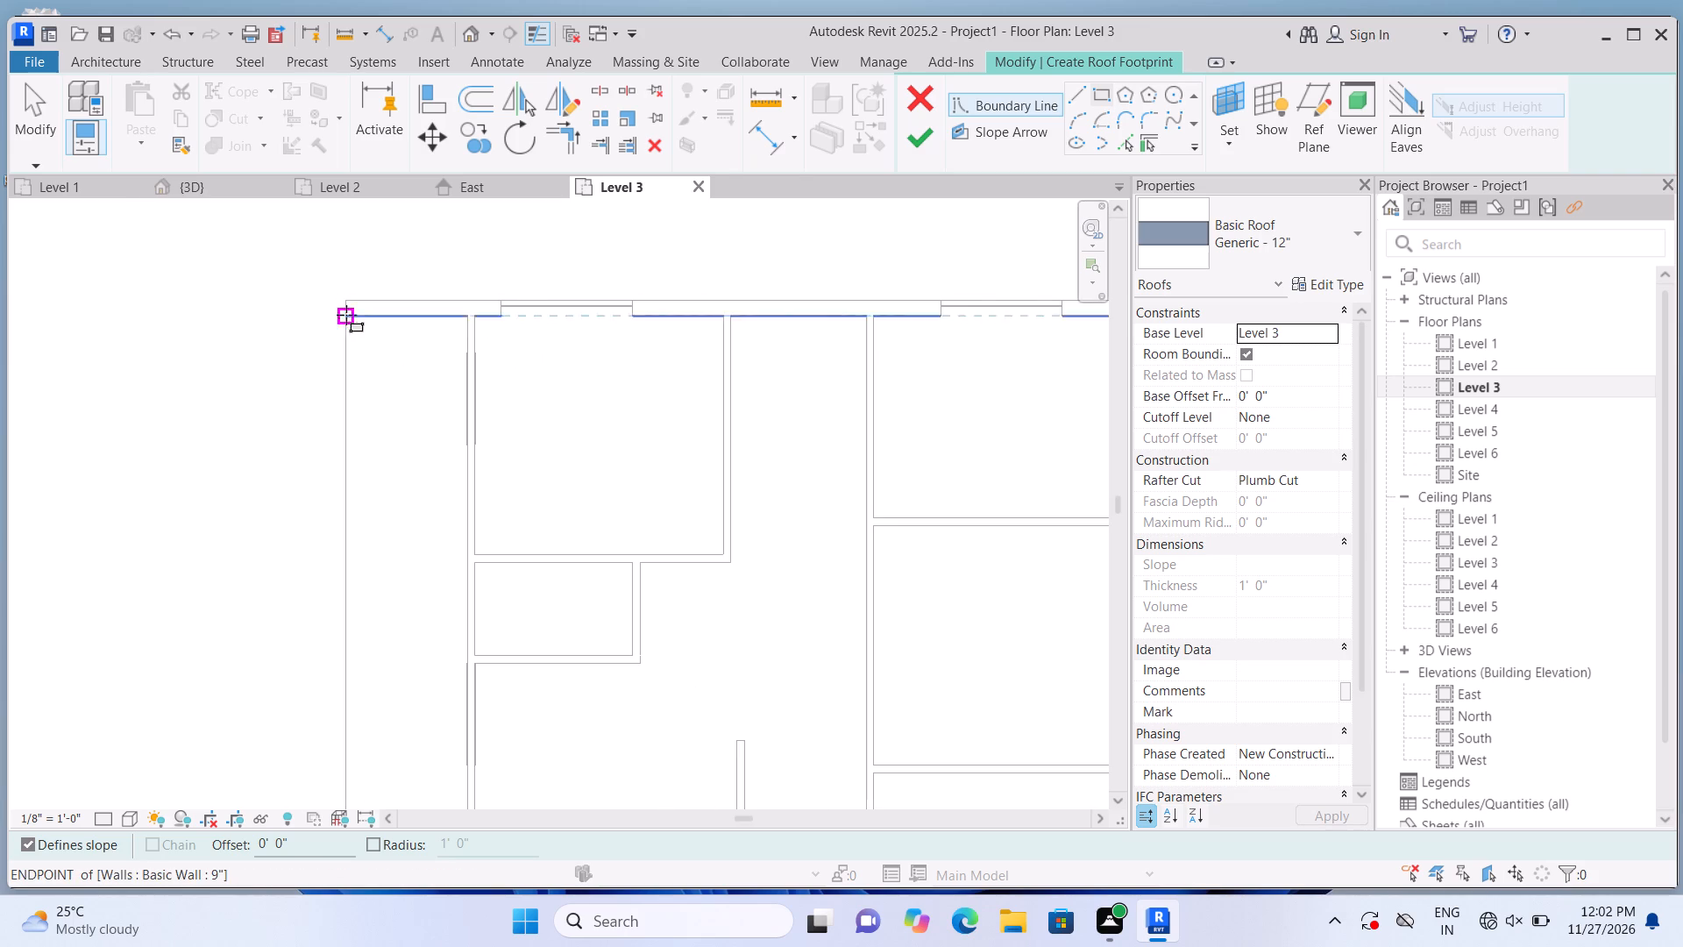
left_click(341, 302)
scroll(522, 504, "down", 7)
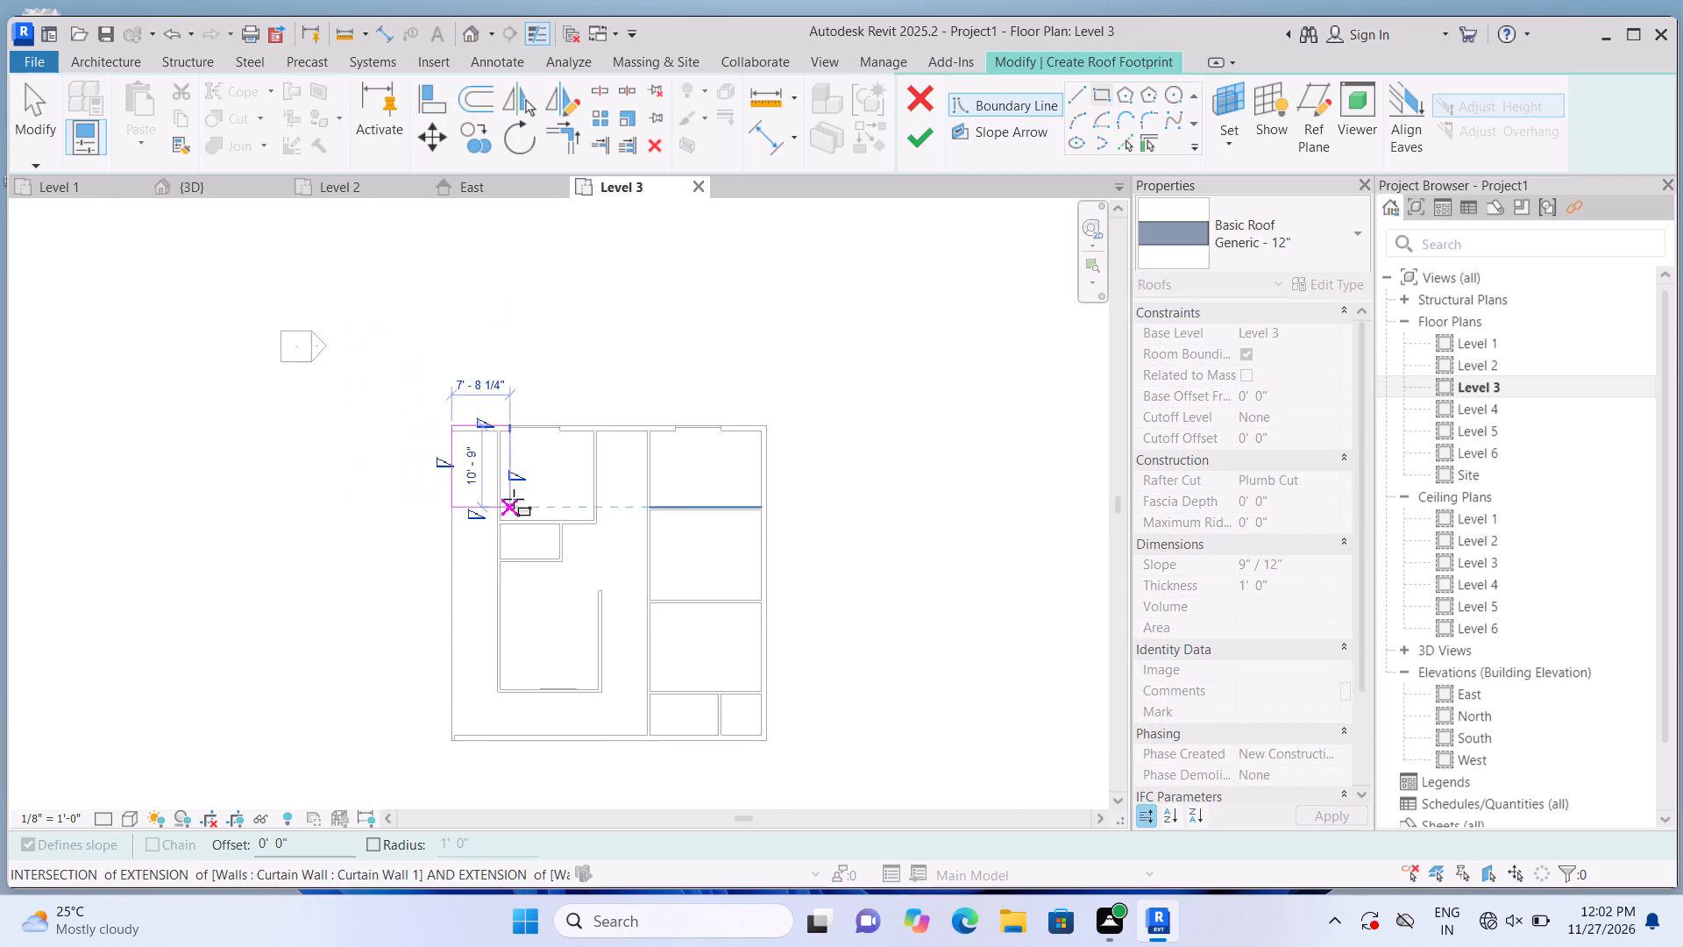
scroll(514, 499, "down", 1)
scroll(735, 744, "up", 7)
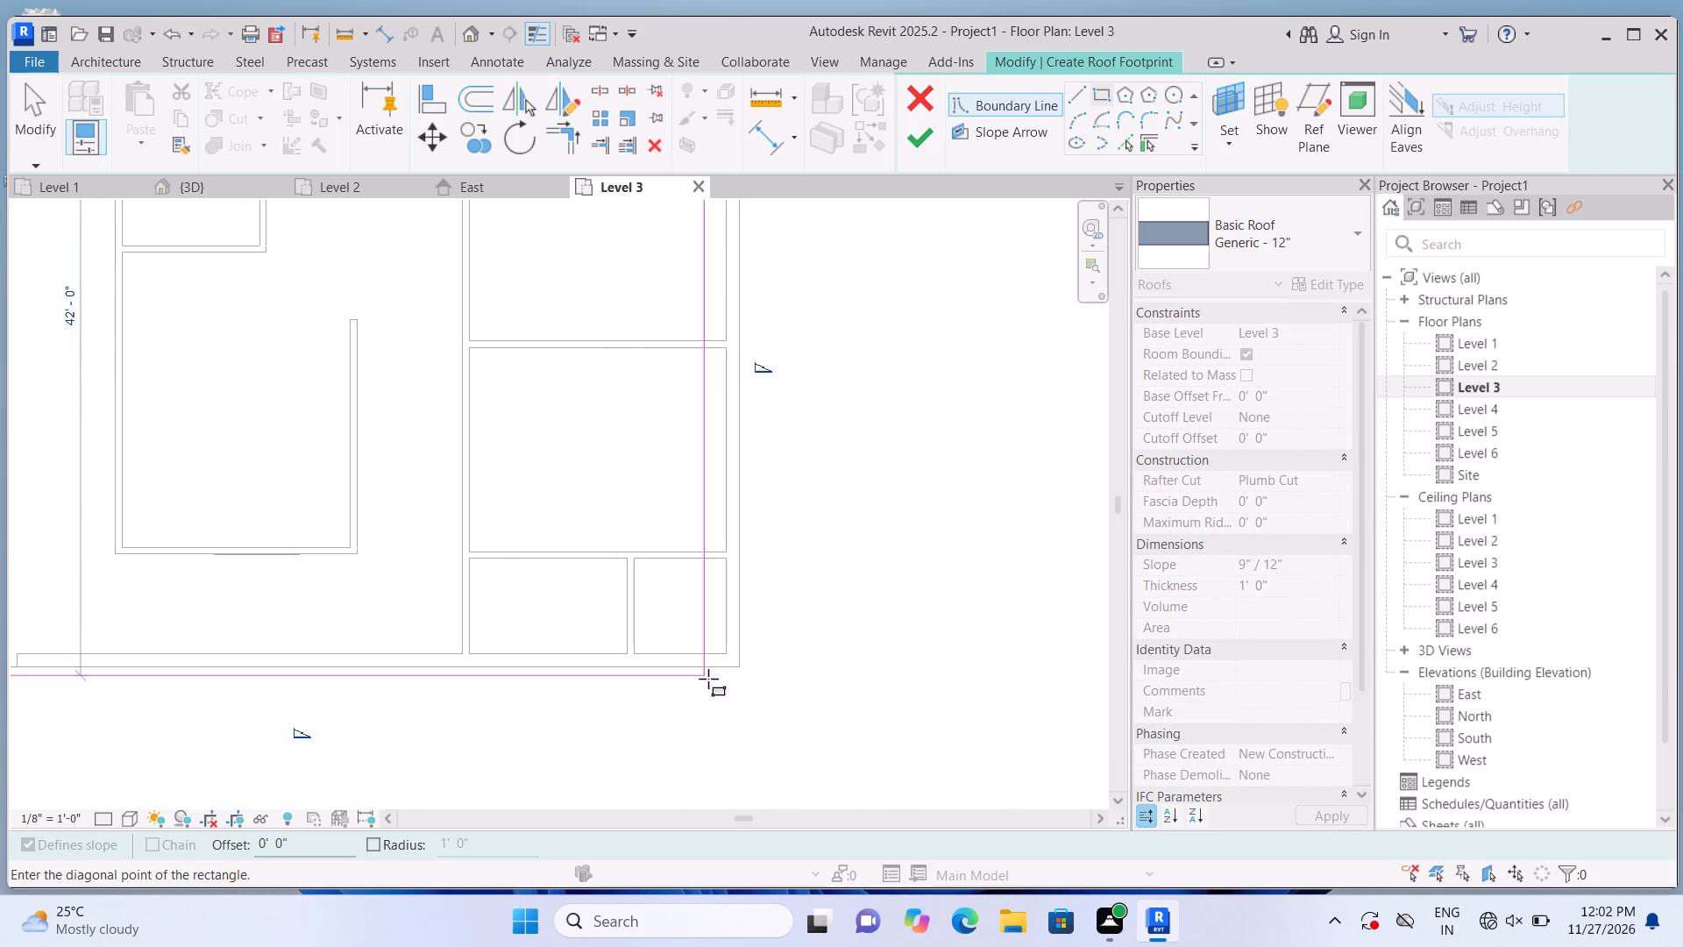
left_click(744, 666)
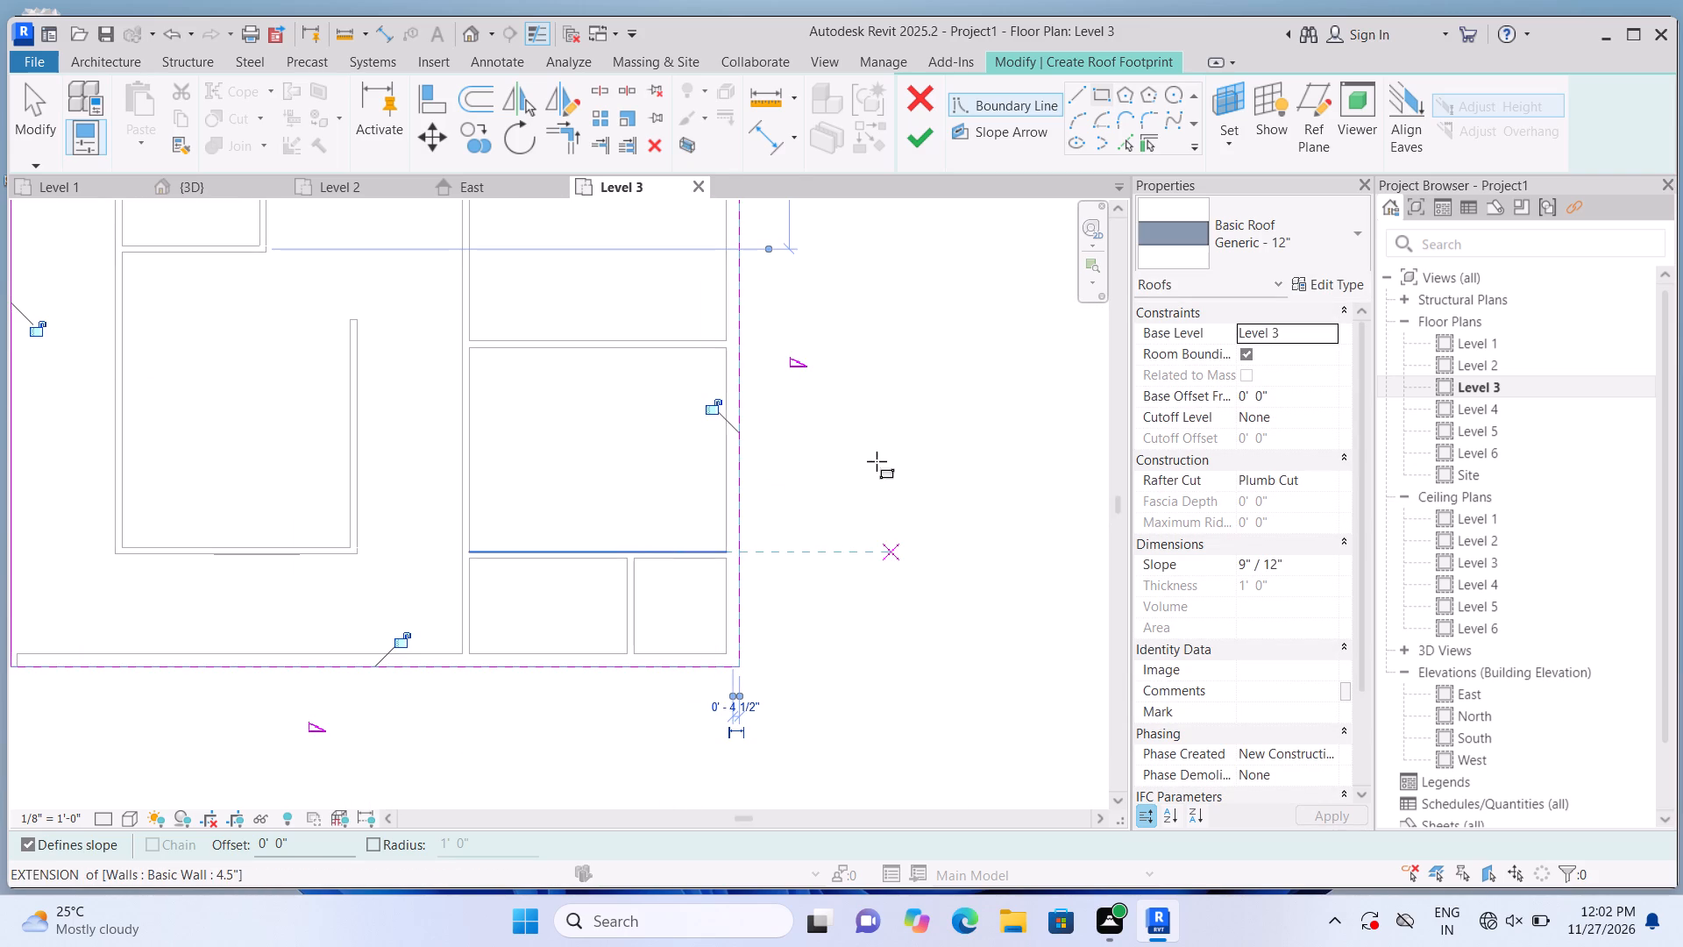
left_click(918, 146)
scroll(908, 592, "down", 5)
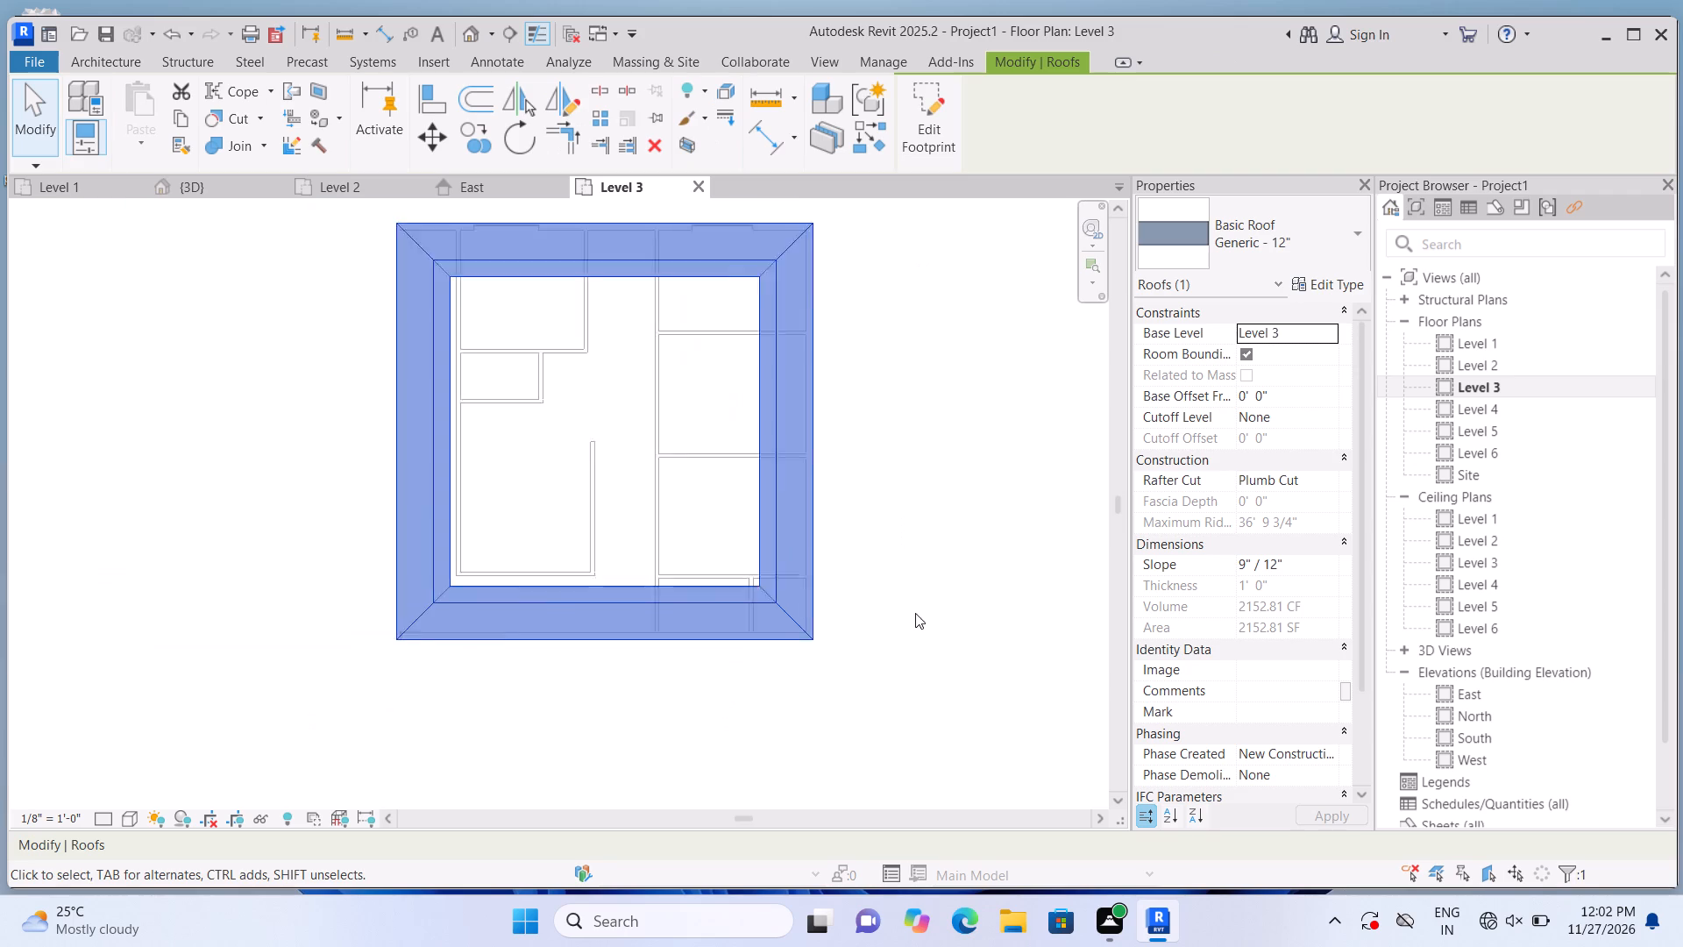
scroll(915, 613, "down", 1)
scroll(929, 433, "up", 1)
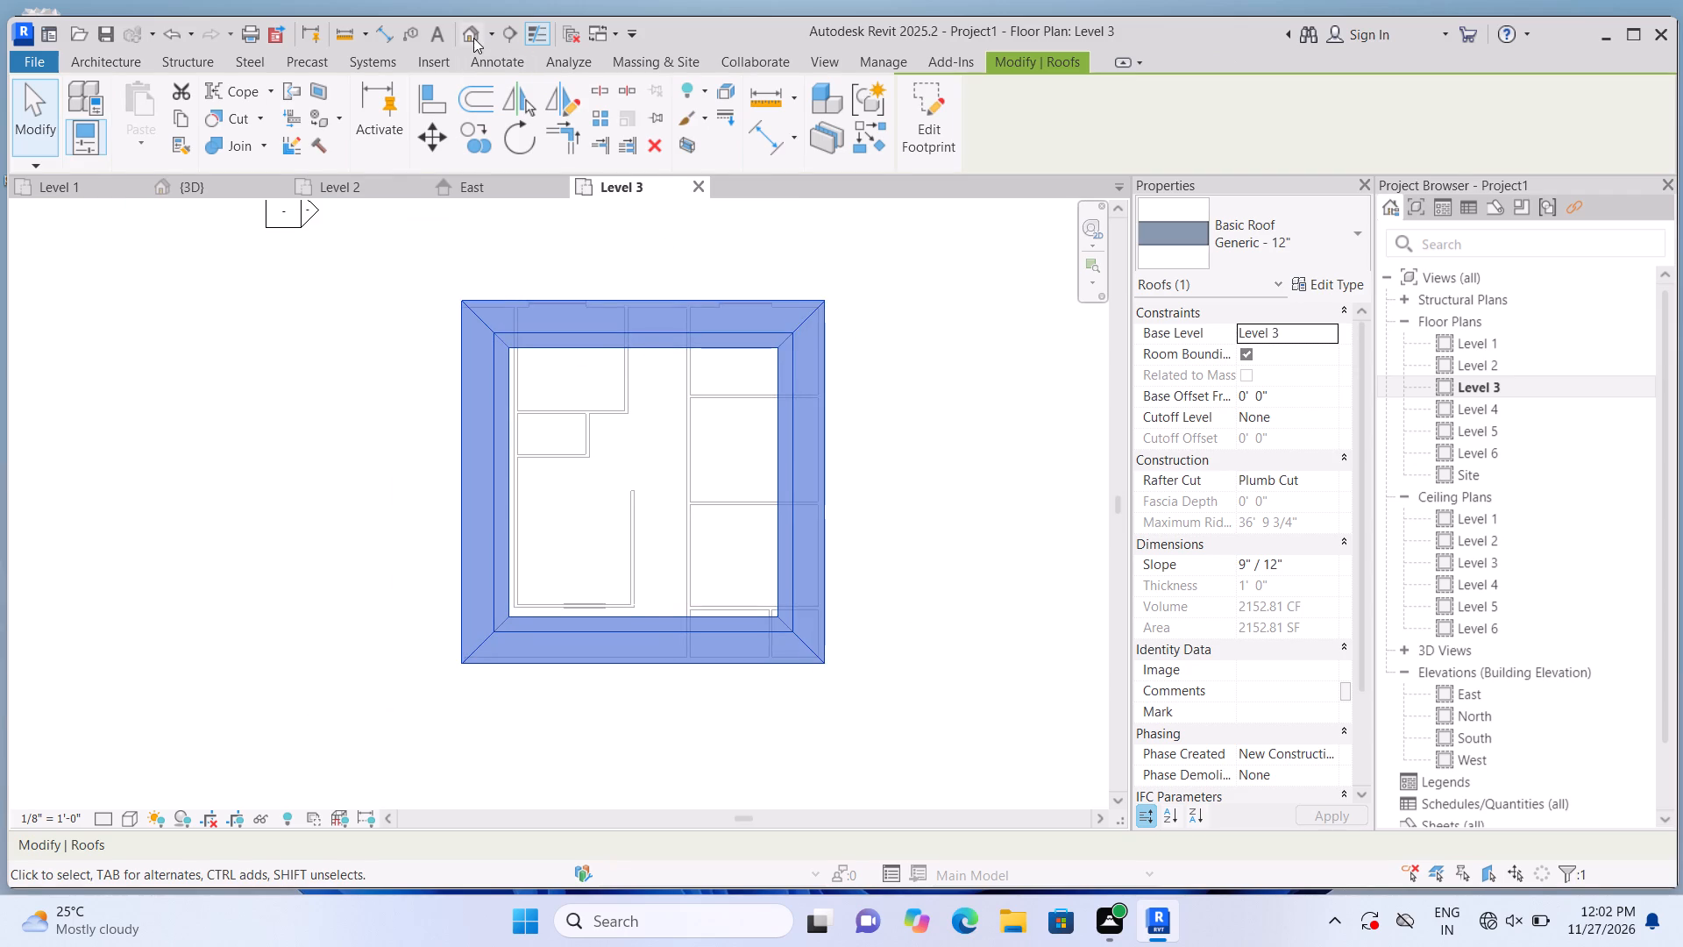
In the 3D view, set the new Level 3 roof's slope to 0" / 12".
left_click(473, 38)
scroll(492, 453, "down", 2)
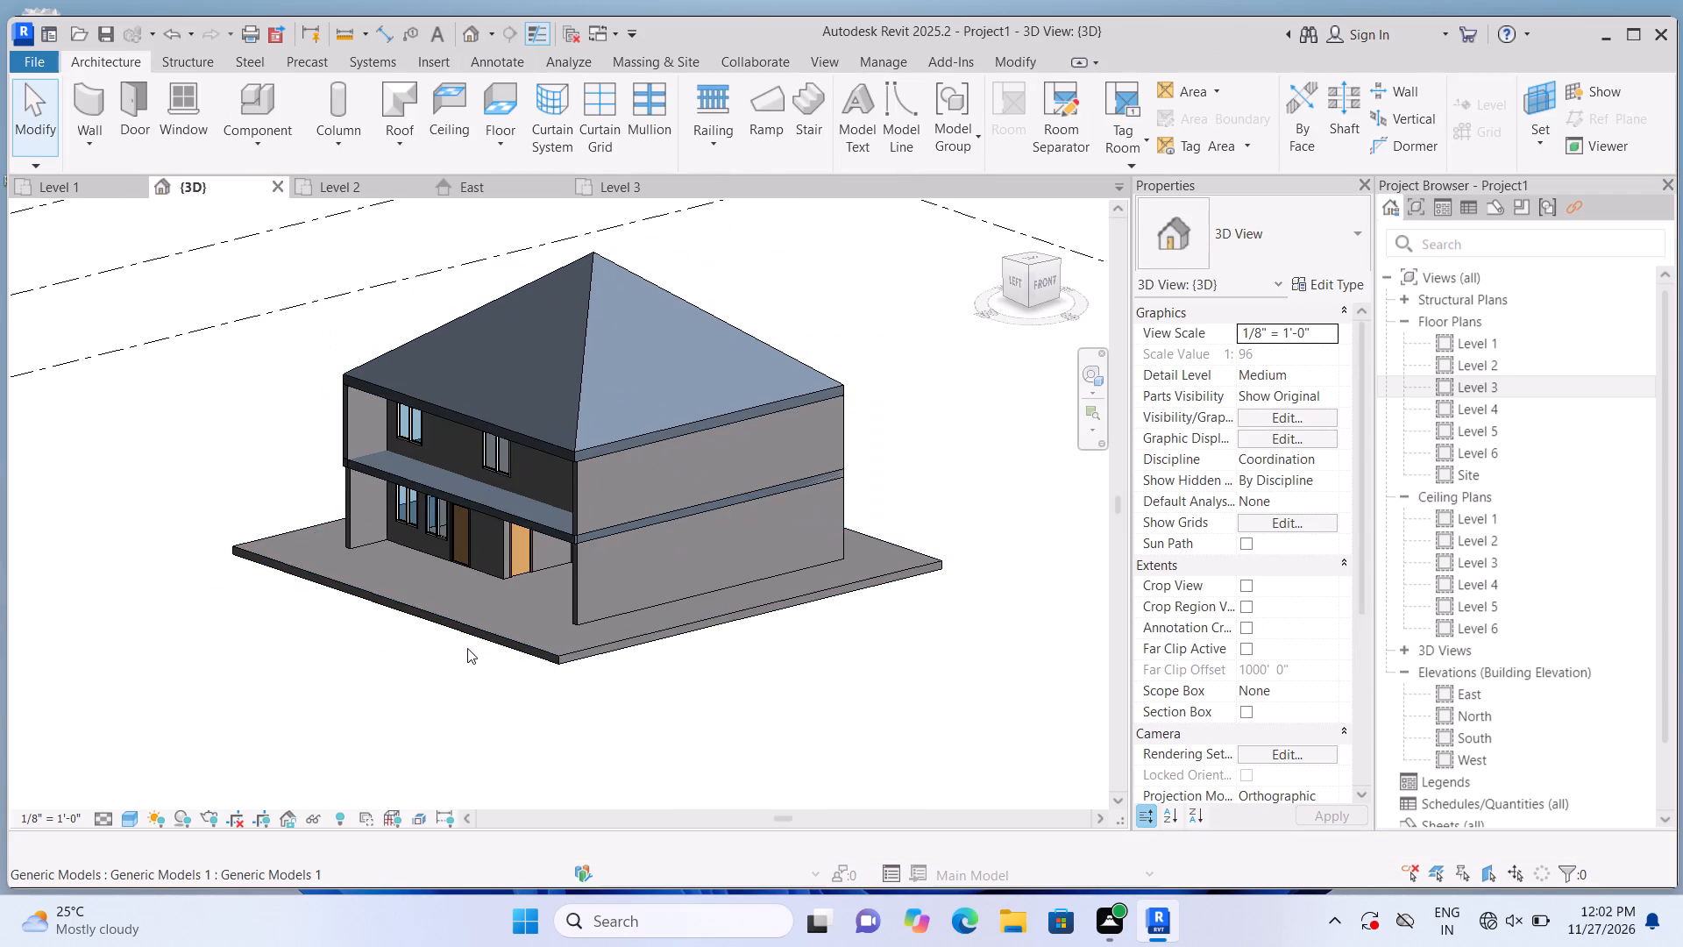
left_click(545, 349)
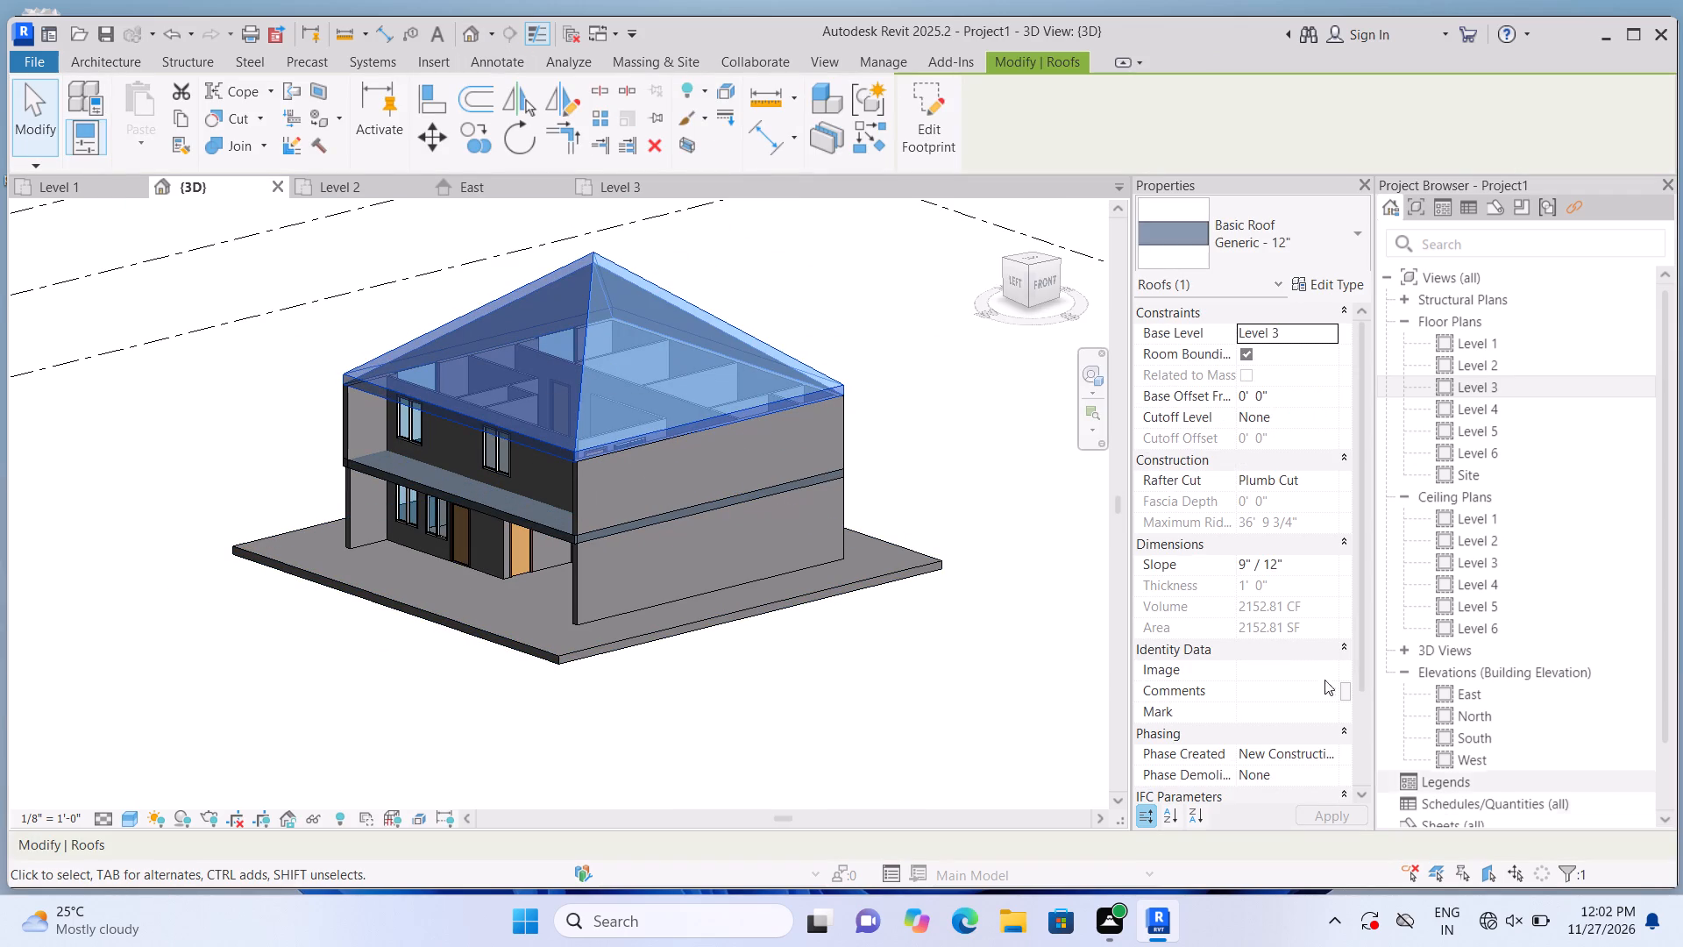
left_click(1322, 562)
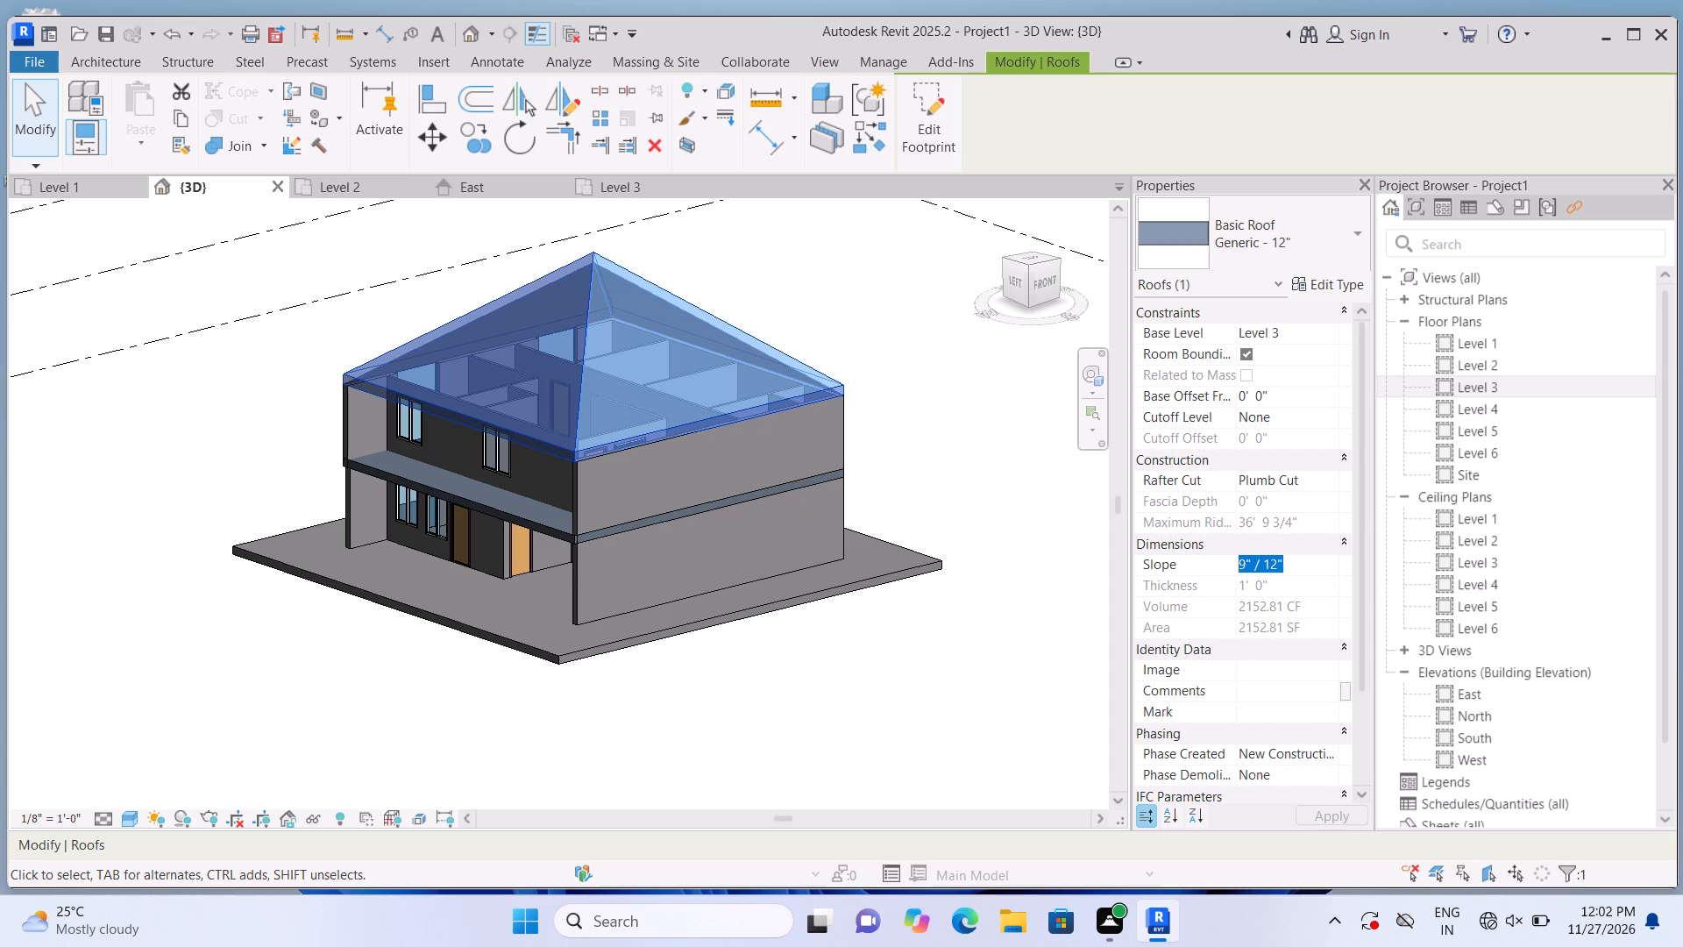
key("BackSpace")
key("0")
key("Return")
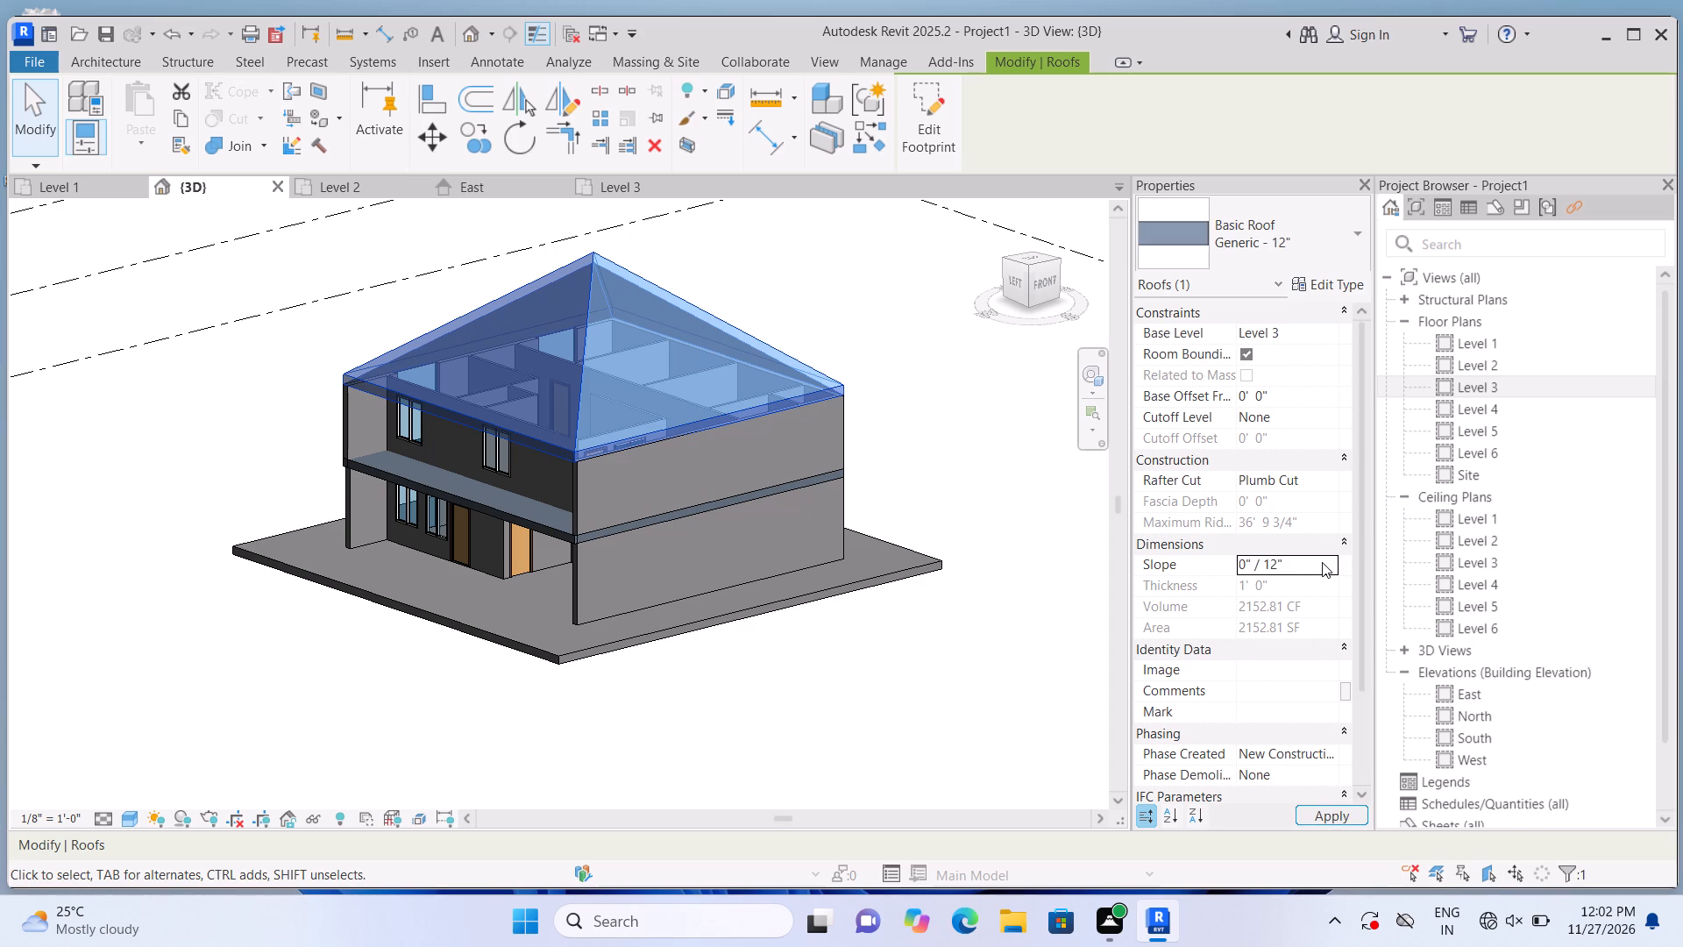
left_click(847, 765)
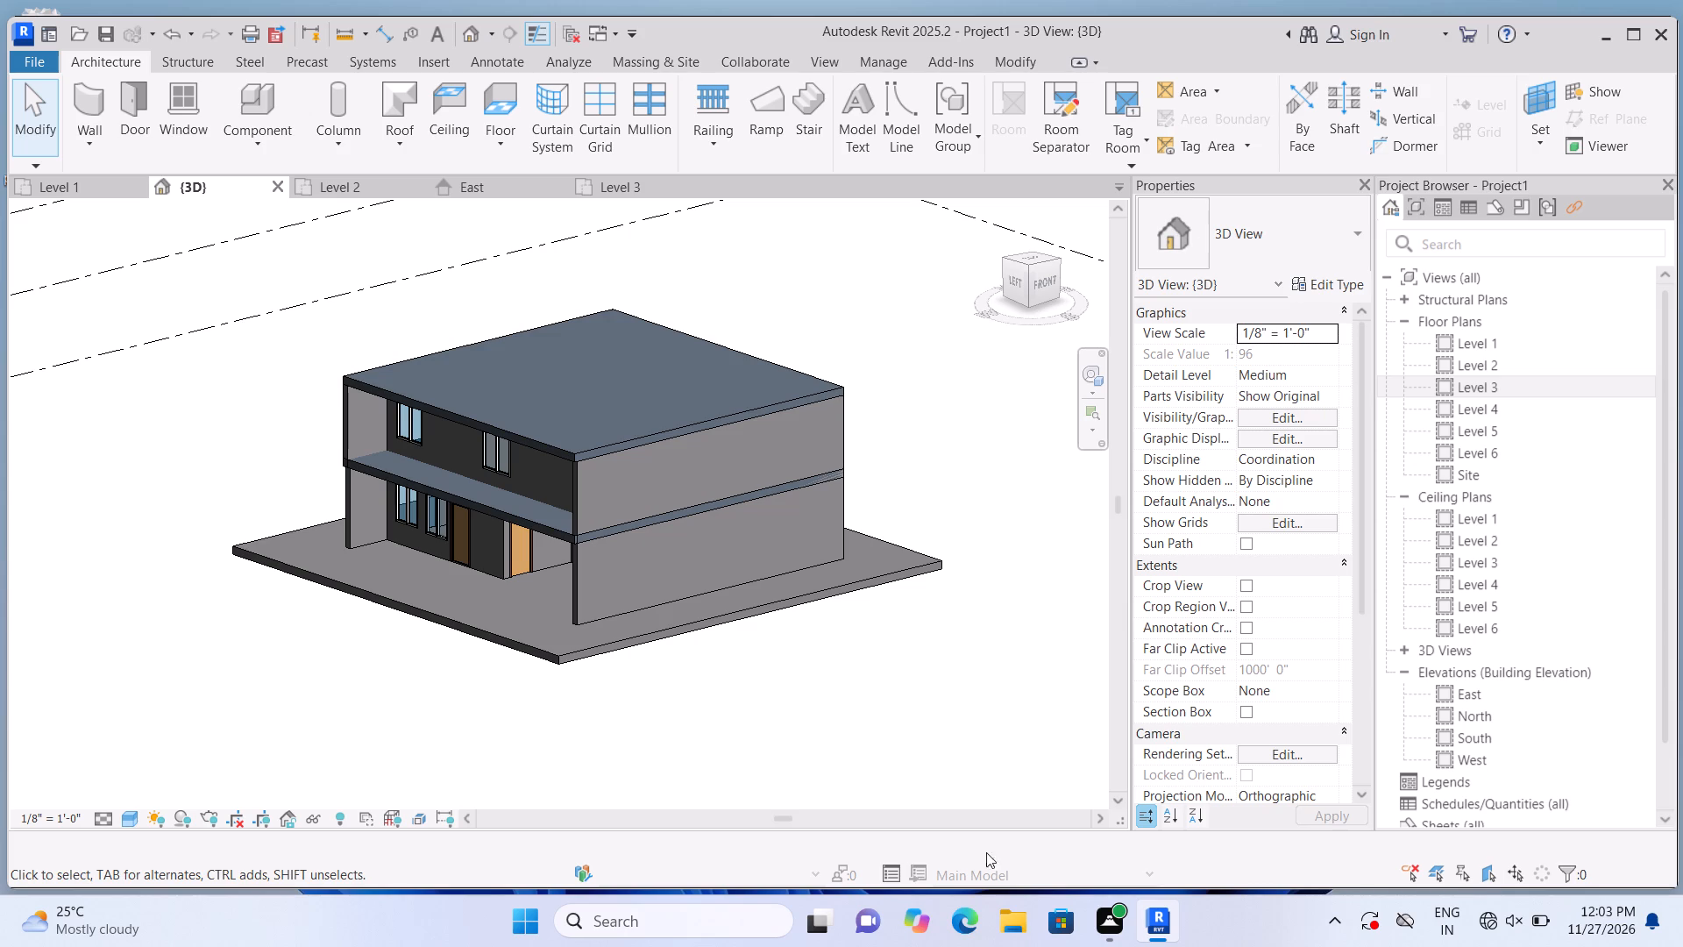
Examine the building in 3D, checking the flat roof, the upper-storey front and the slab-to-wall corner between the two storeys.
scroll(808, 681, "down", 1)
middle_click_drag(0, 617, 29, 594)
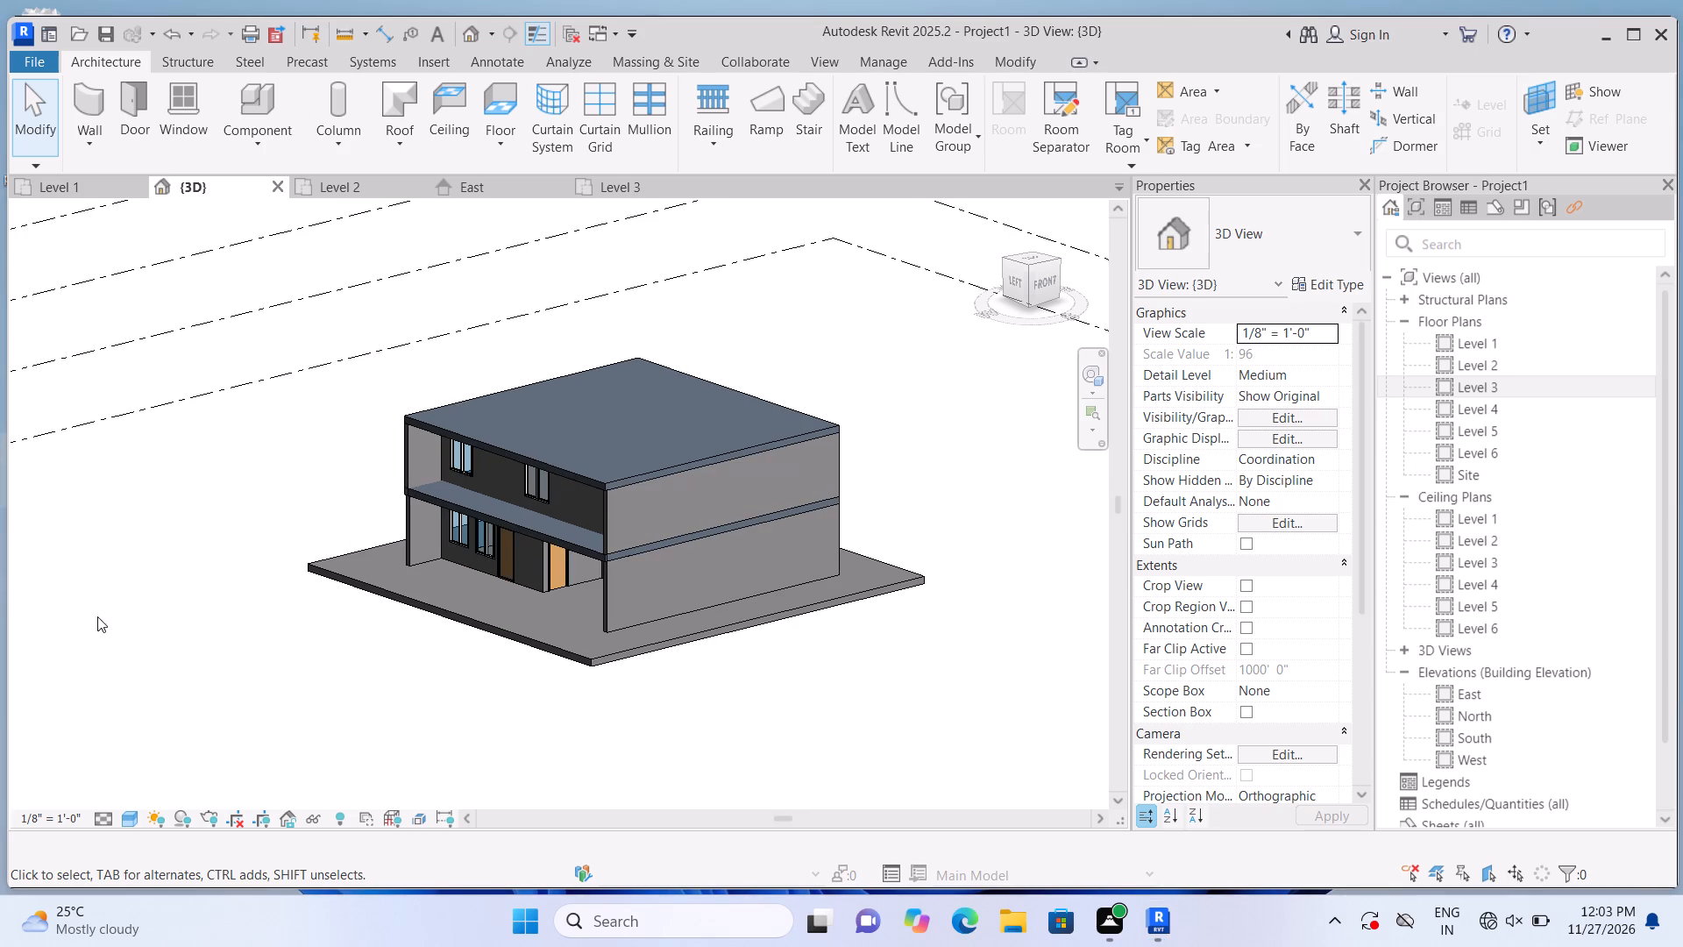
middle_click_drag(437, 702, 389, 686)
scroll(405, 702, "up", 2)
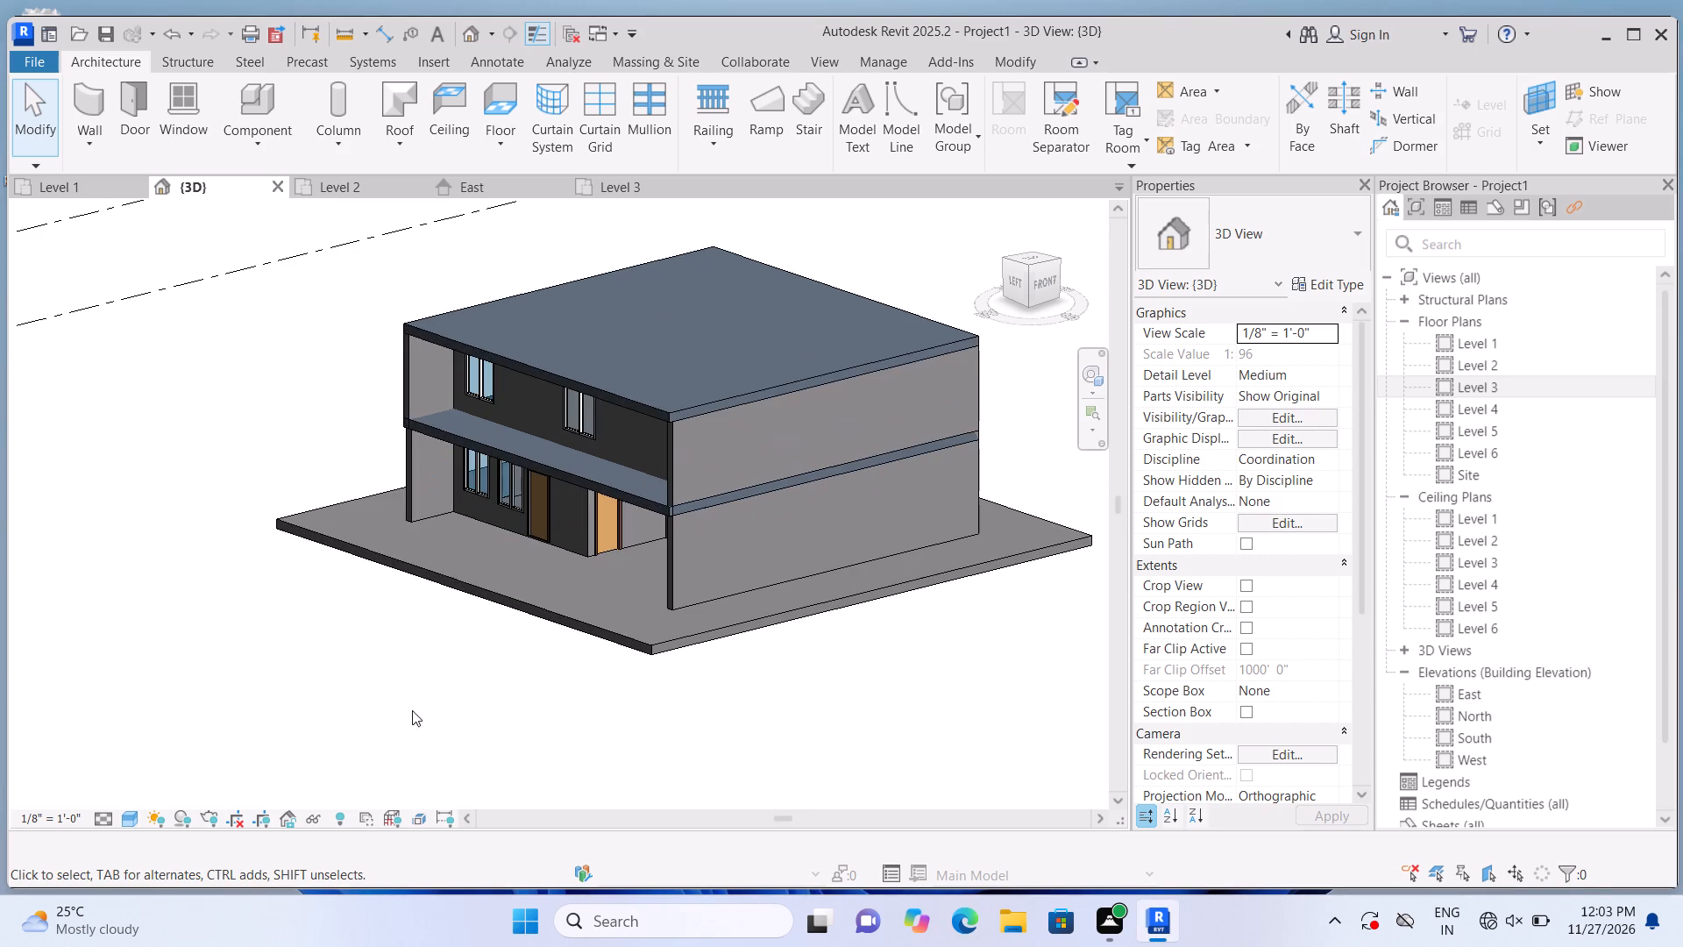
middle_click_drag(409, 710, 386, 684)
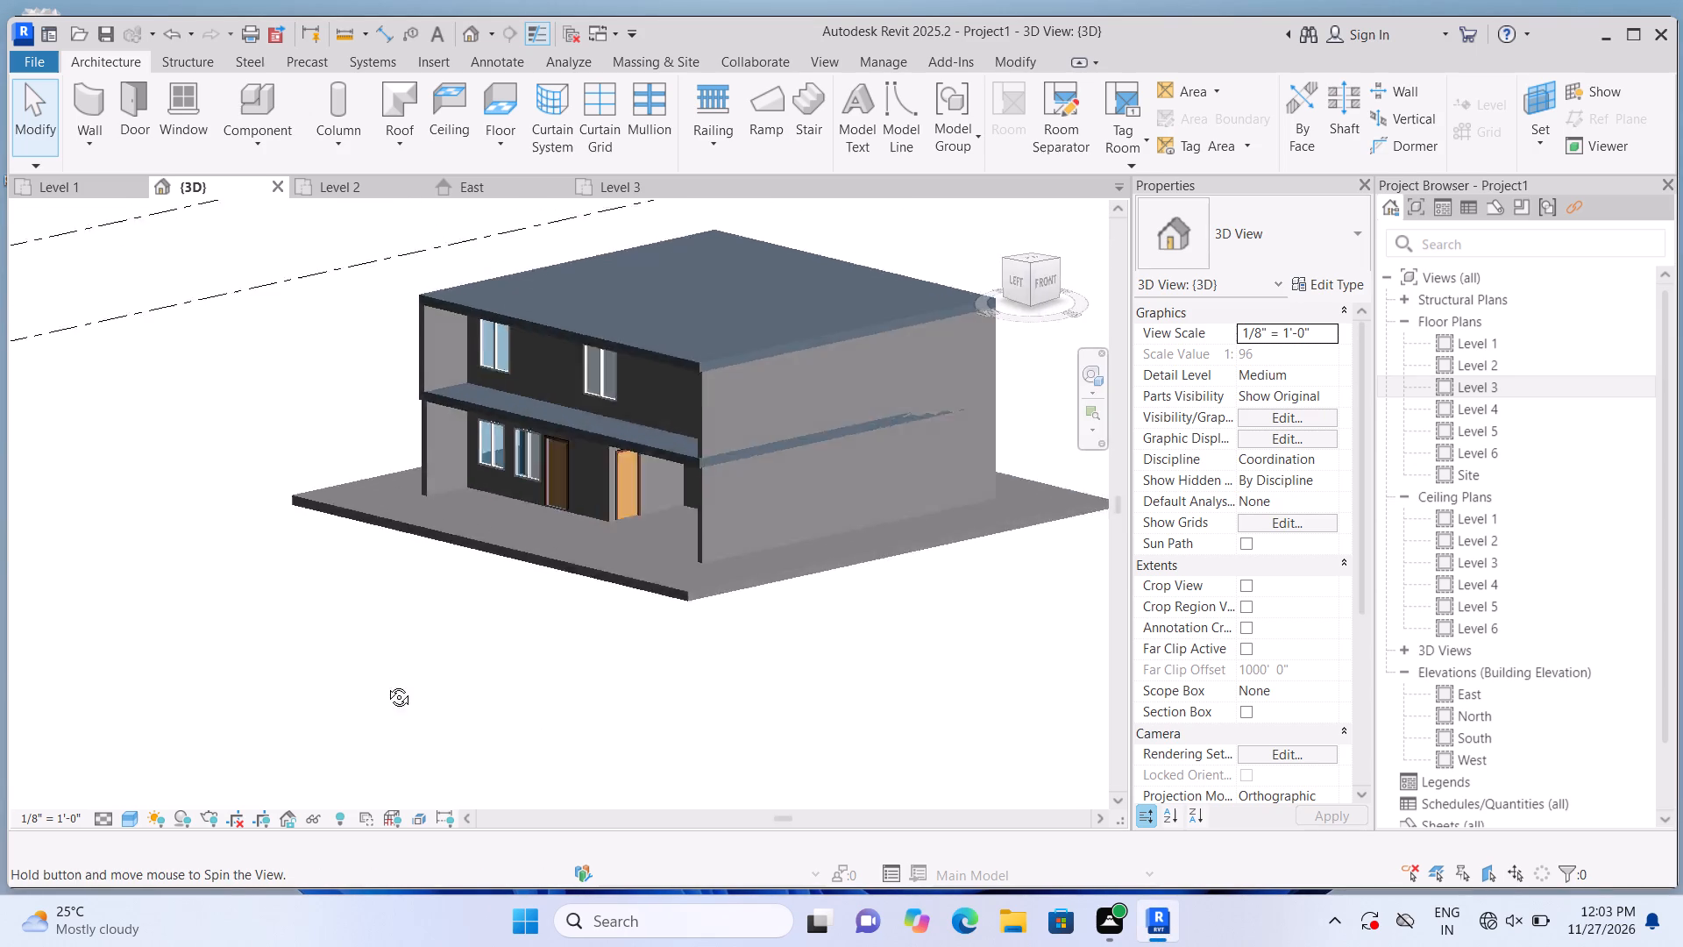
middle_click_drag(386, 684, 352, 686)
scroll(362, 692, "up", 1)
scroll(353, 708, "down", 2)
scroll(276, 498, "up", 2)
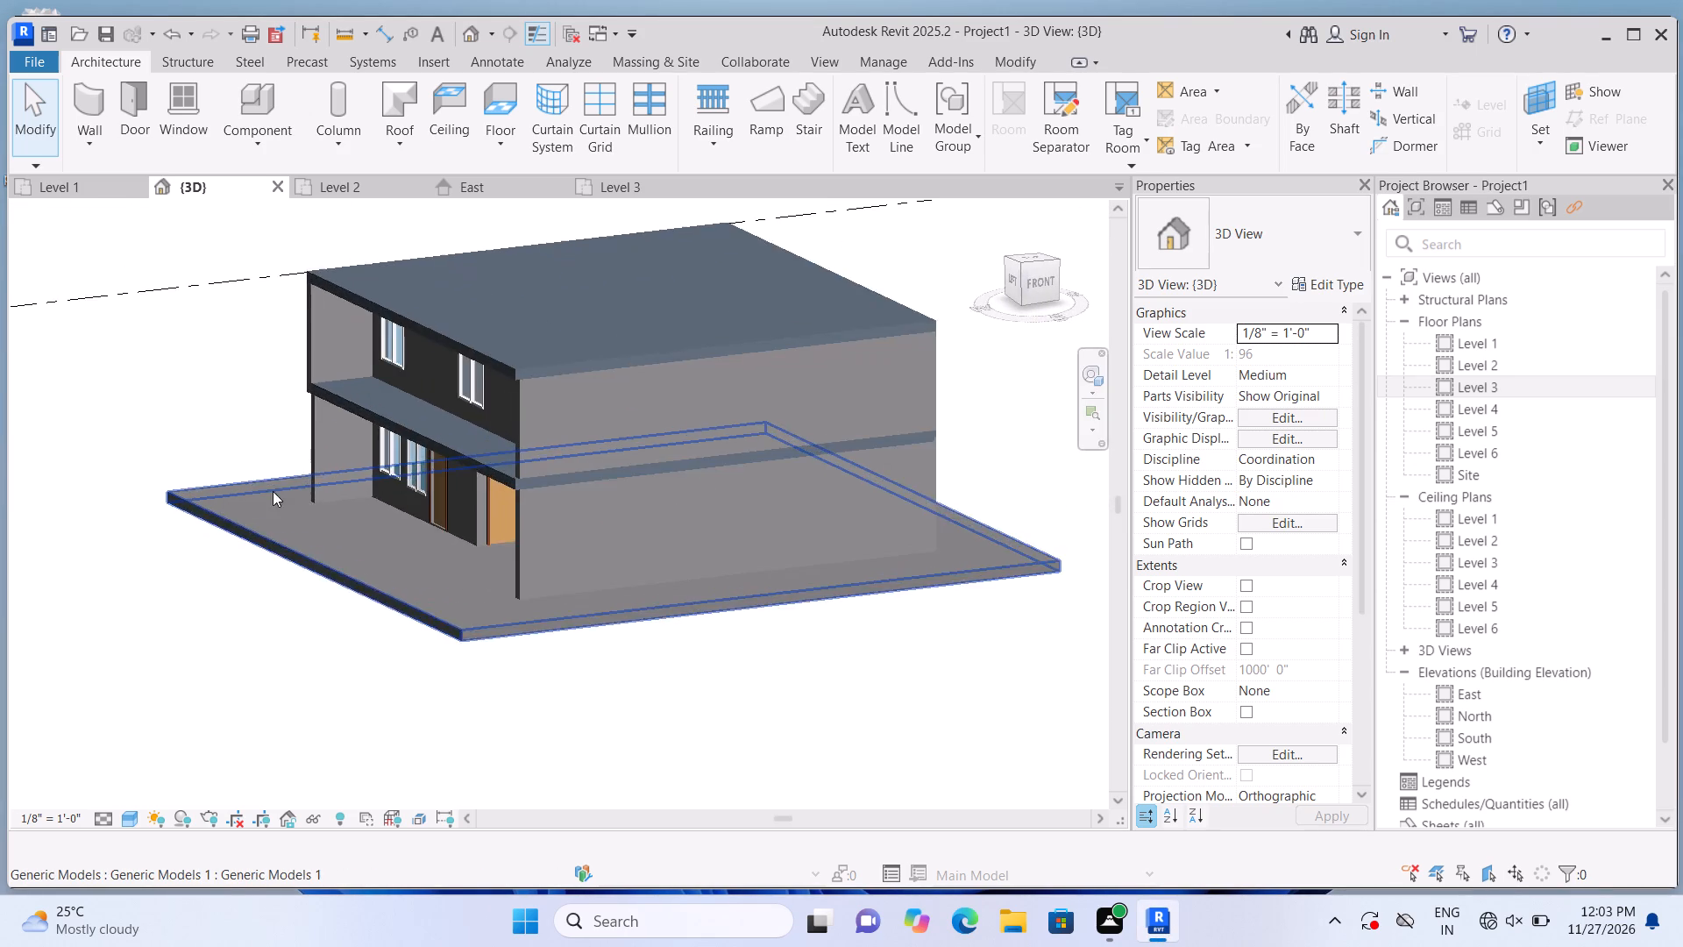
middle_click_drag(283, 473, 274, 673)
scroll(269, 672, "up", 6)
scroll(260, 587, "up", 2)
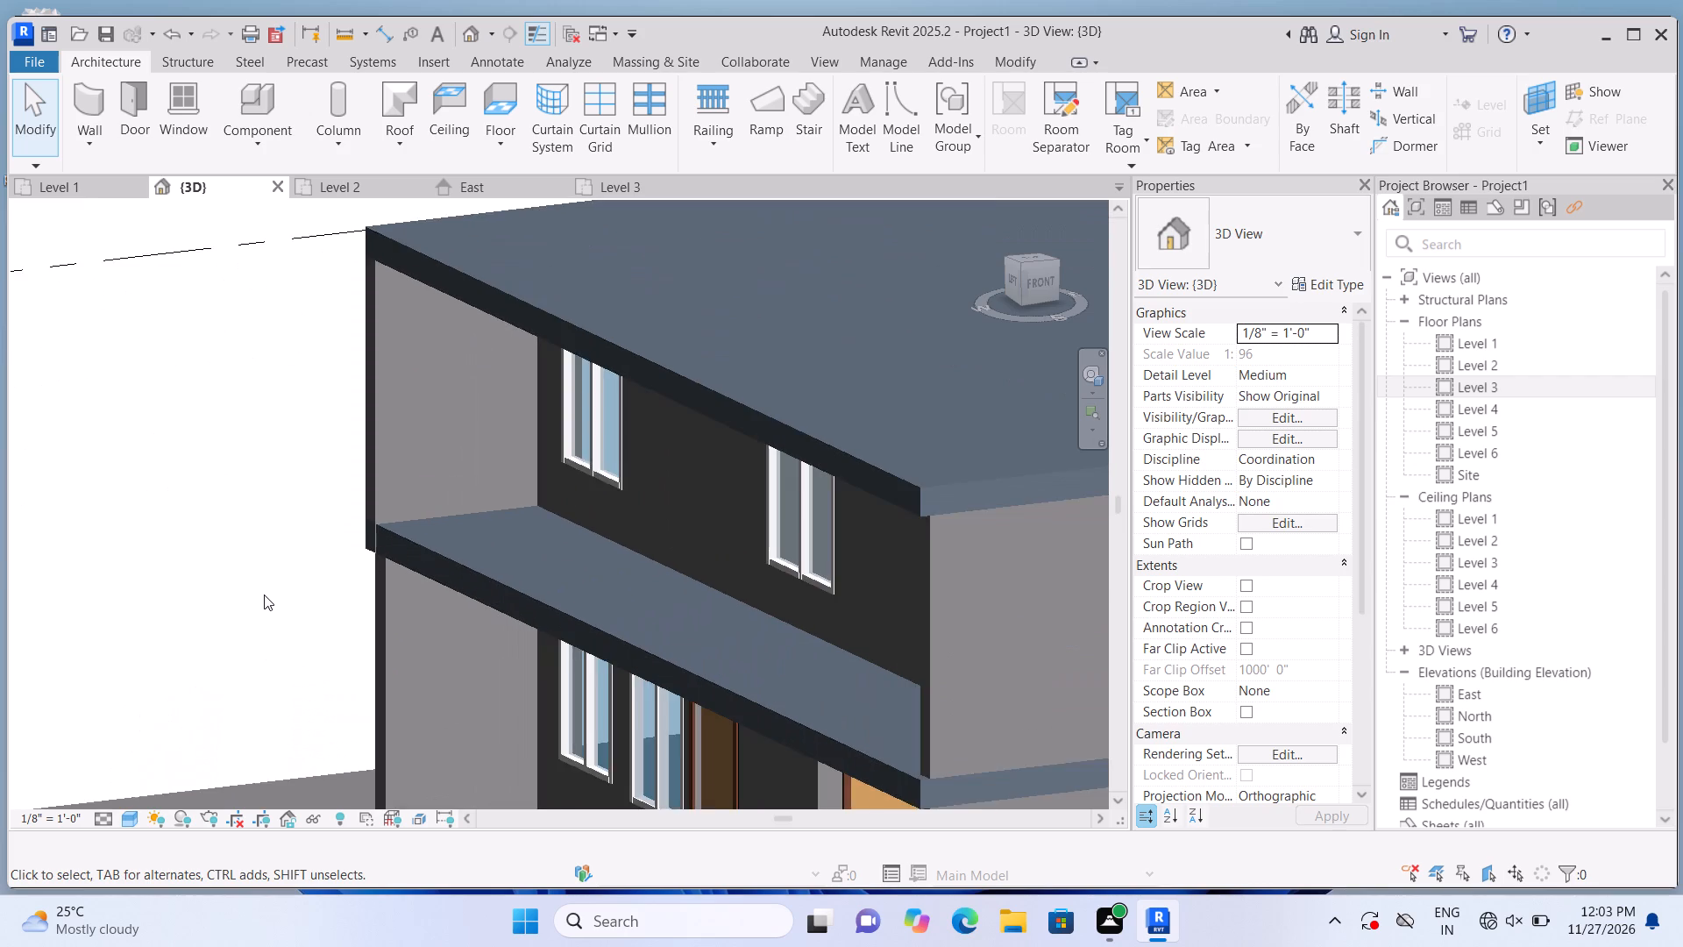
scroll(366, 517, "up", 10)
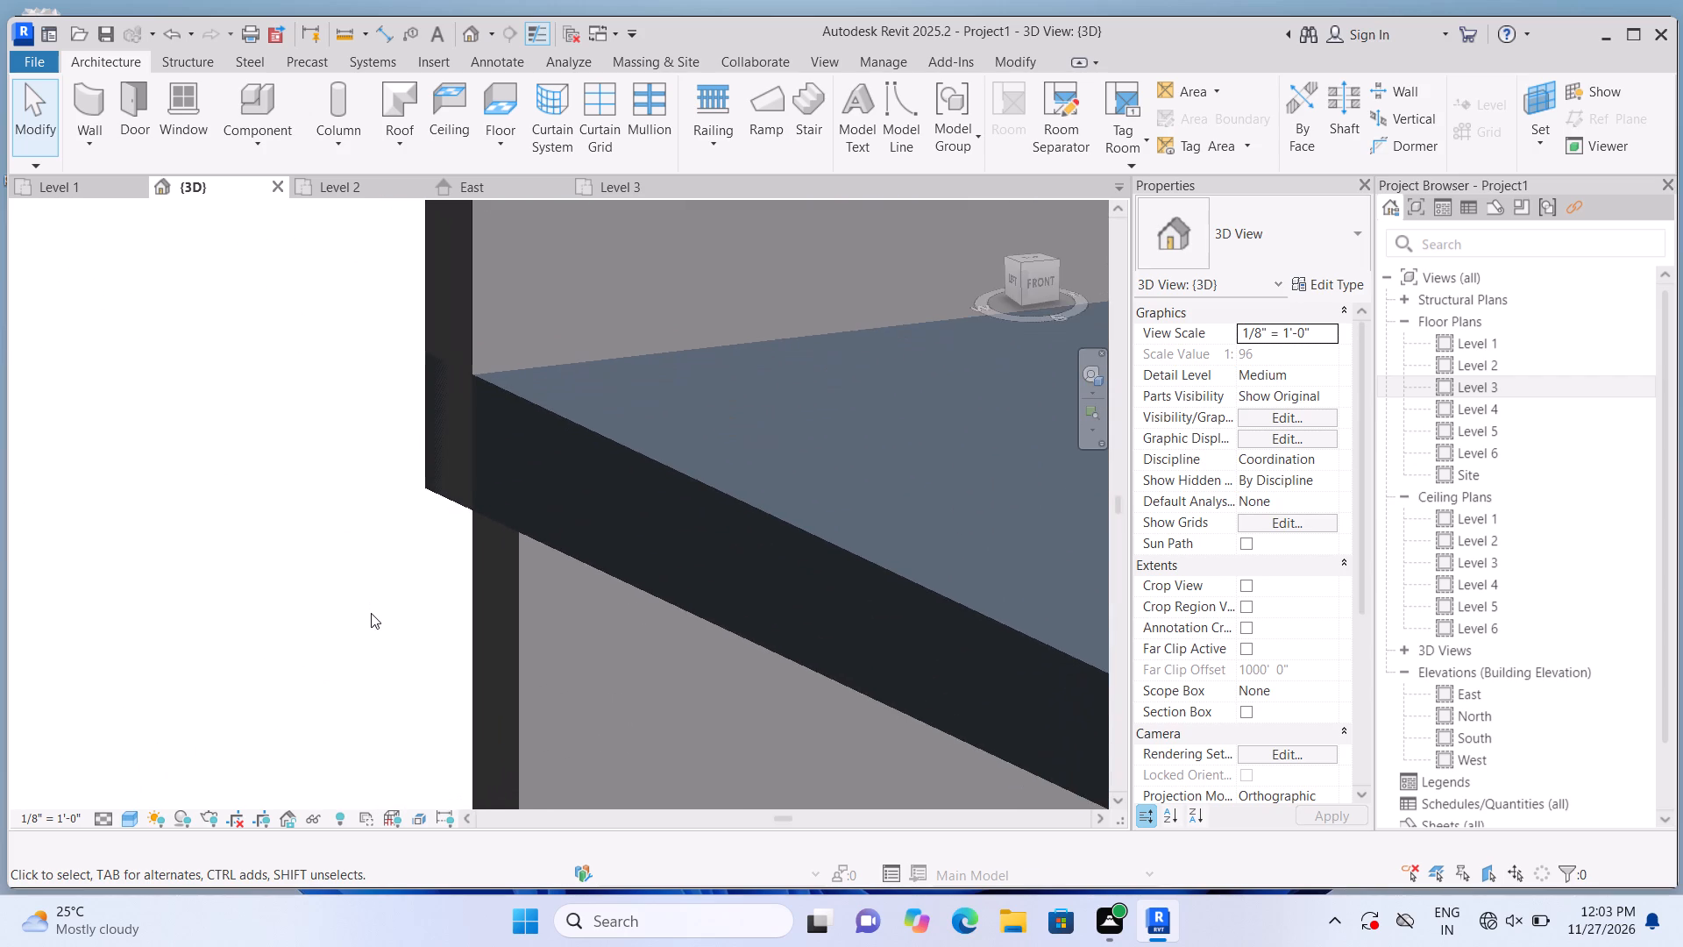
scroll(369, 613, "down", 5)
scroll(368, 616, "up", 1)
scroll(368, 616, "down", 3)
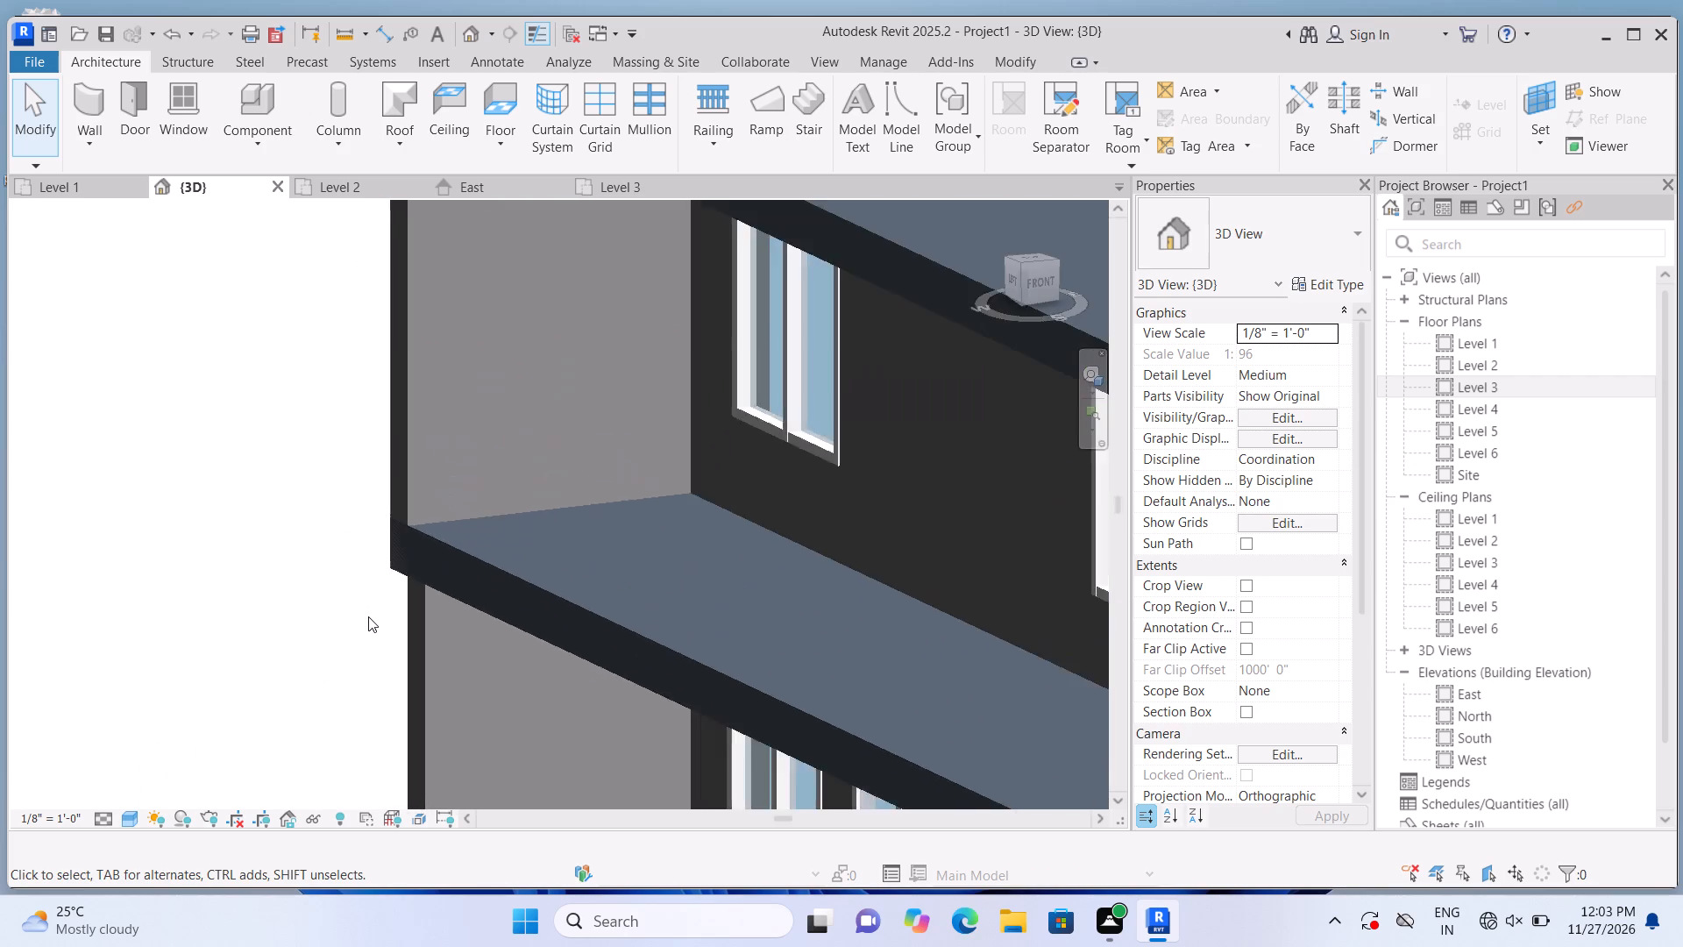
scroll(368, 616, "down", 9)
scroll(337, 618, "up", 2)
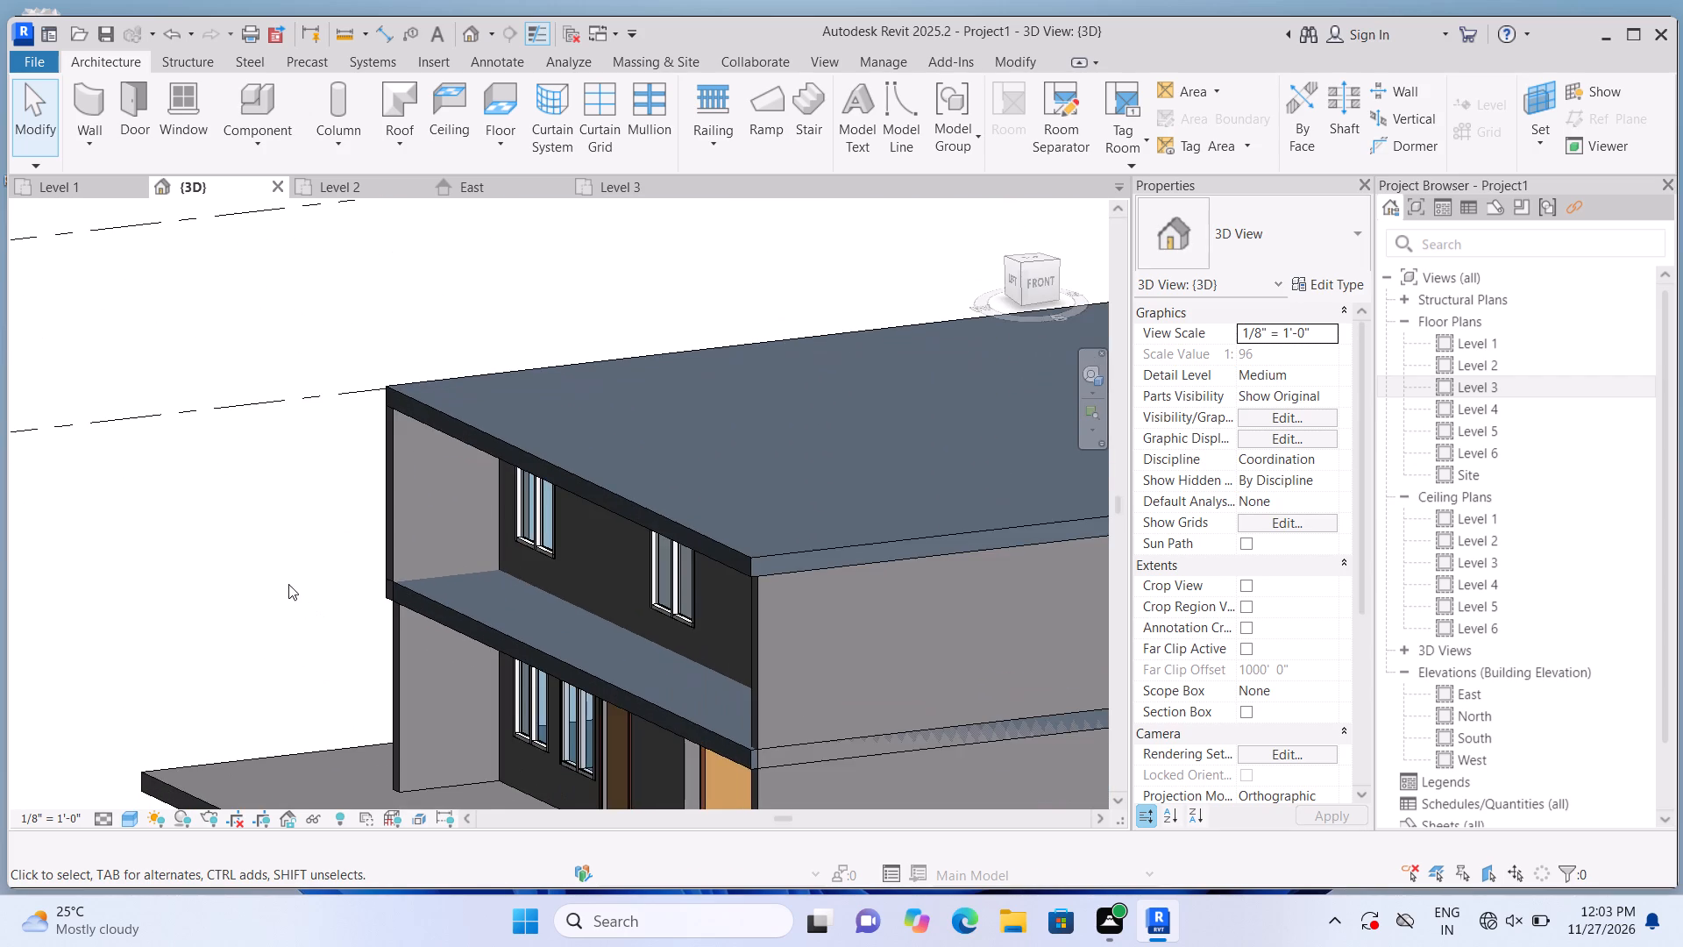
middle_click_drag(280, 579, 460, 601)
scroll(464, 594, "down", 6)
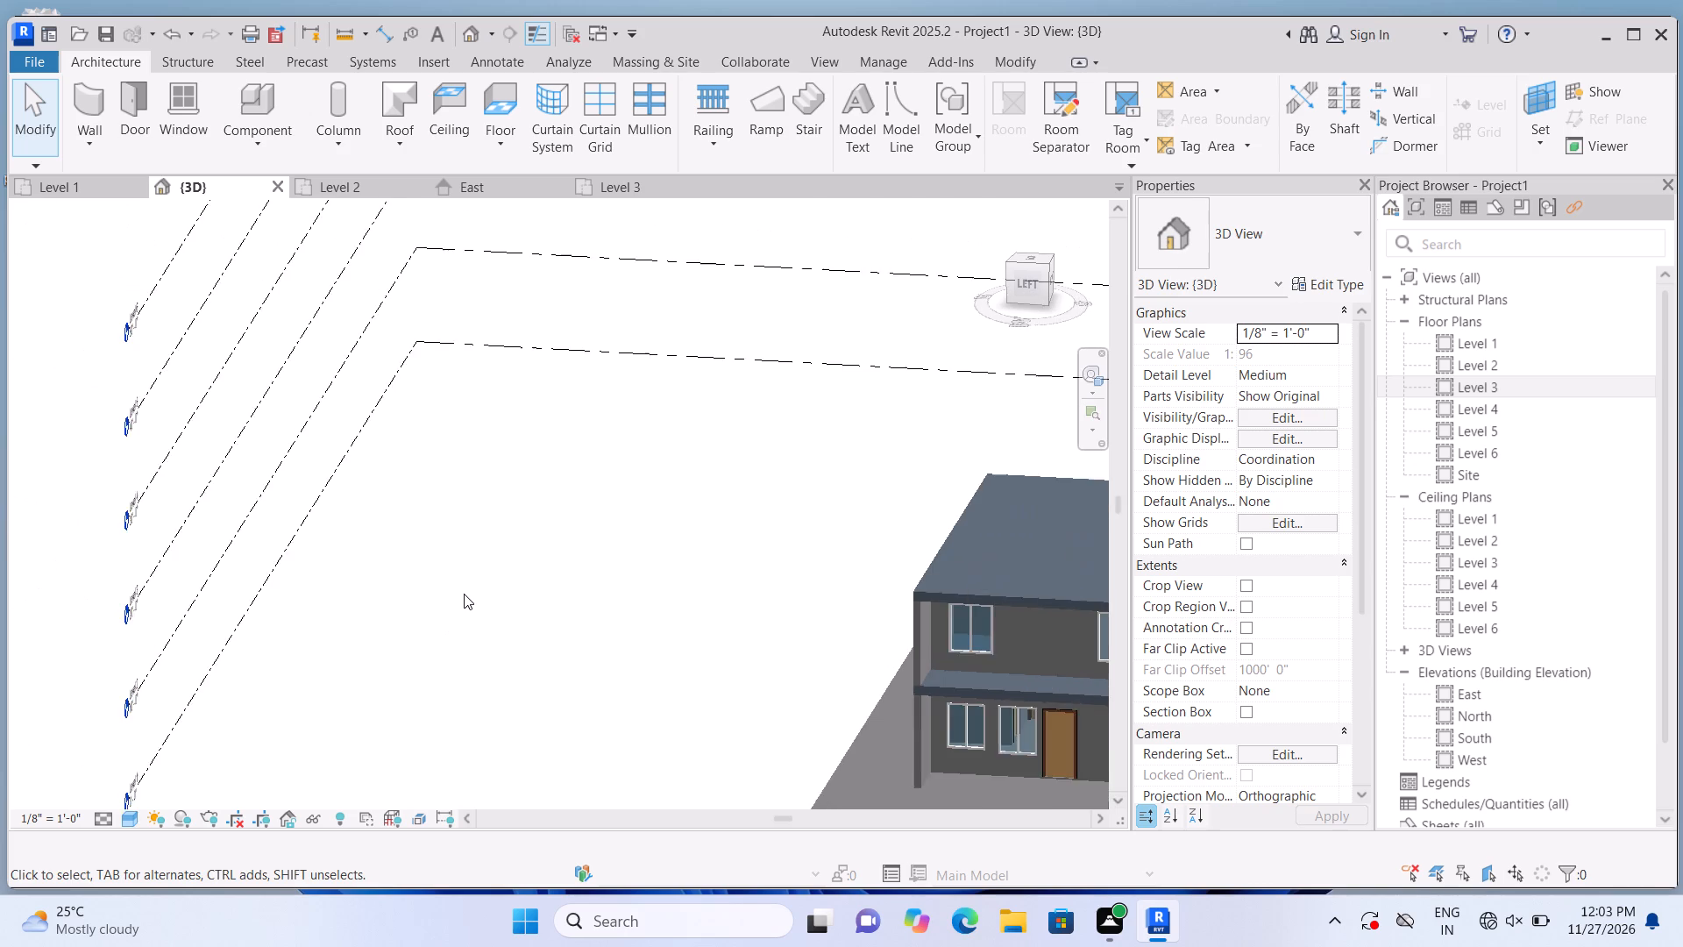
Examine the two-storey building in 3D, checking the upper-storey corners, the open side and the roof slab edges.
scroll(464, 594, "down", 3)
scroll(418, 665, "down", 1)
middle_click_drag(400, 661, 562, 675, "shift")
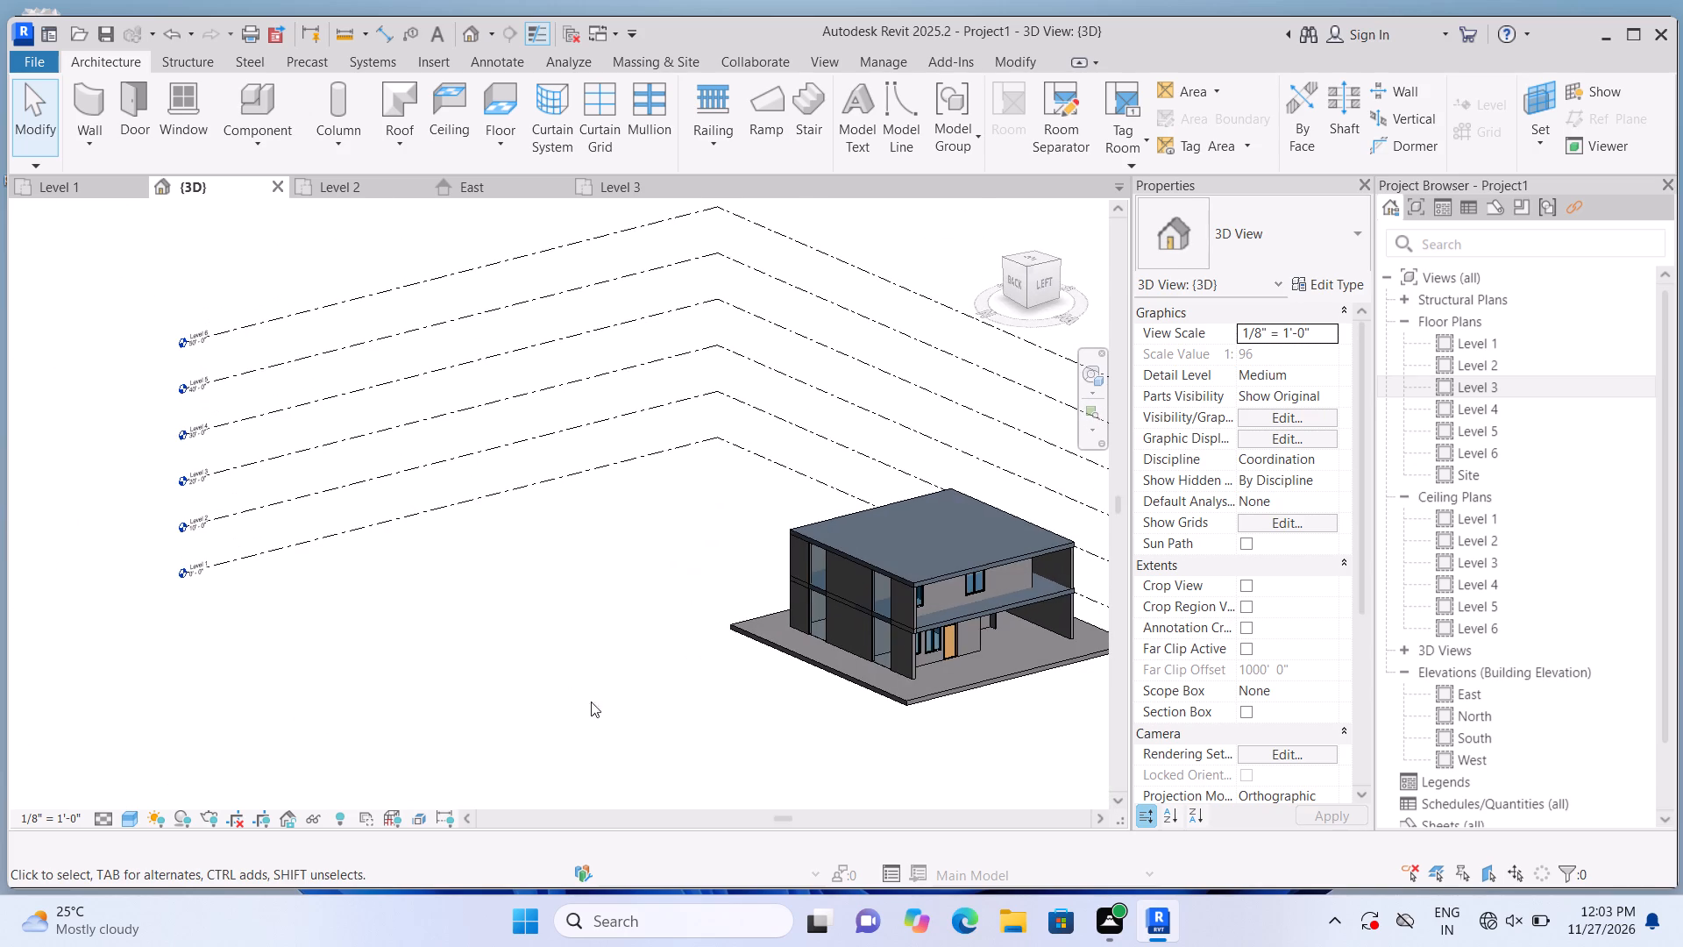
scroll(1109, 665, "up", 14)
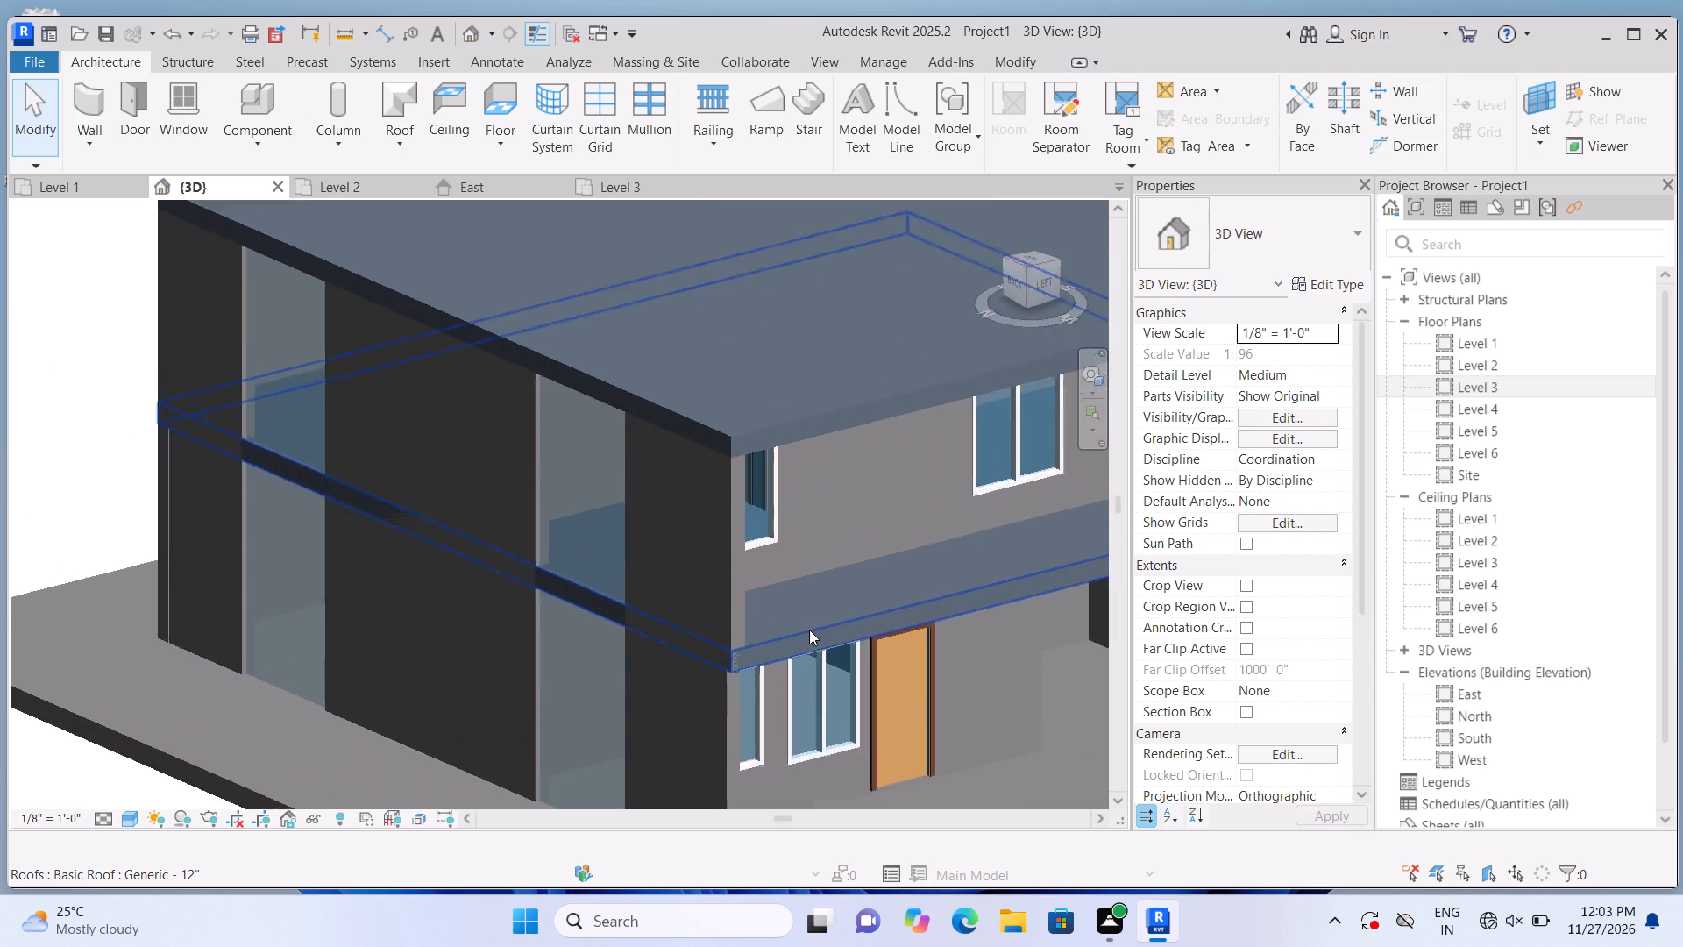
scroll(809, 630, "up", 4)
scroll(745, 741, "down", 8)
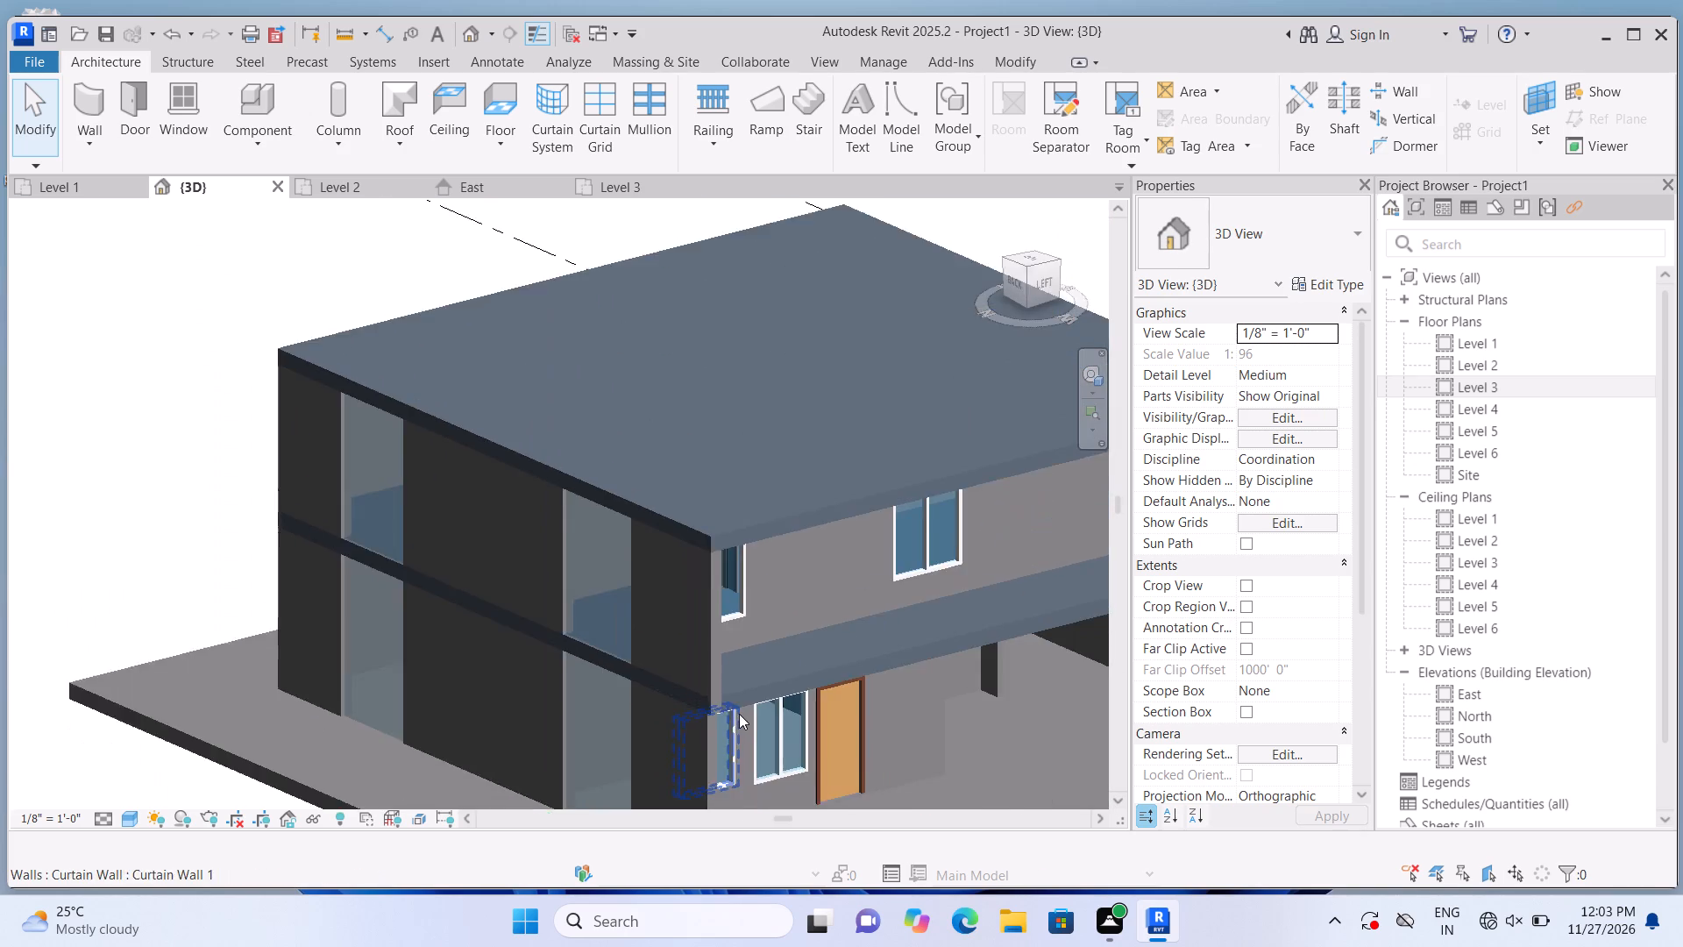
scroll(739, 714, "down", 5)
scroll(933, 773, "up", 1)
scroll(948, 644, "up", 1)
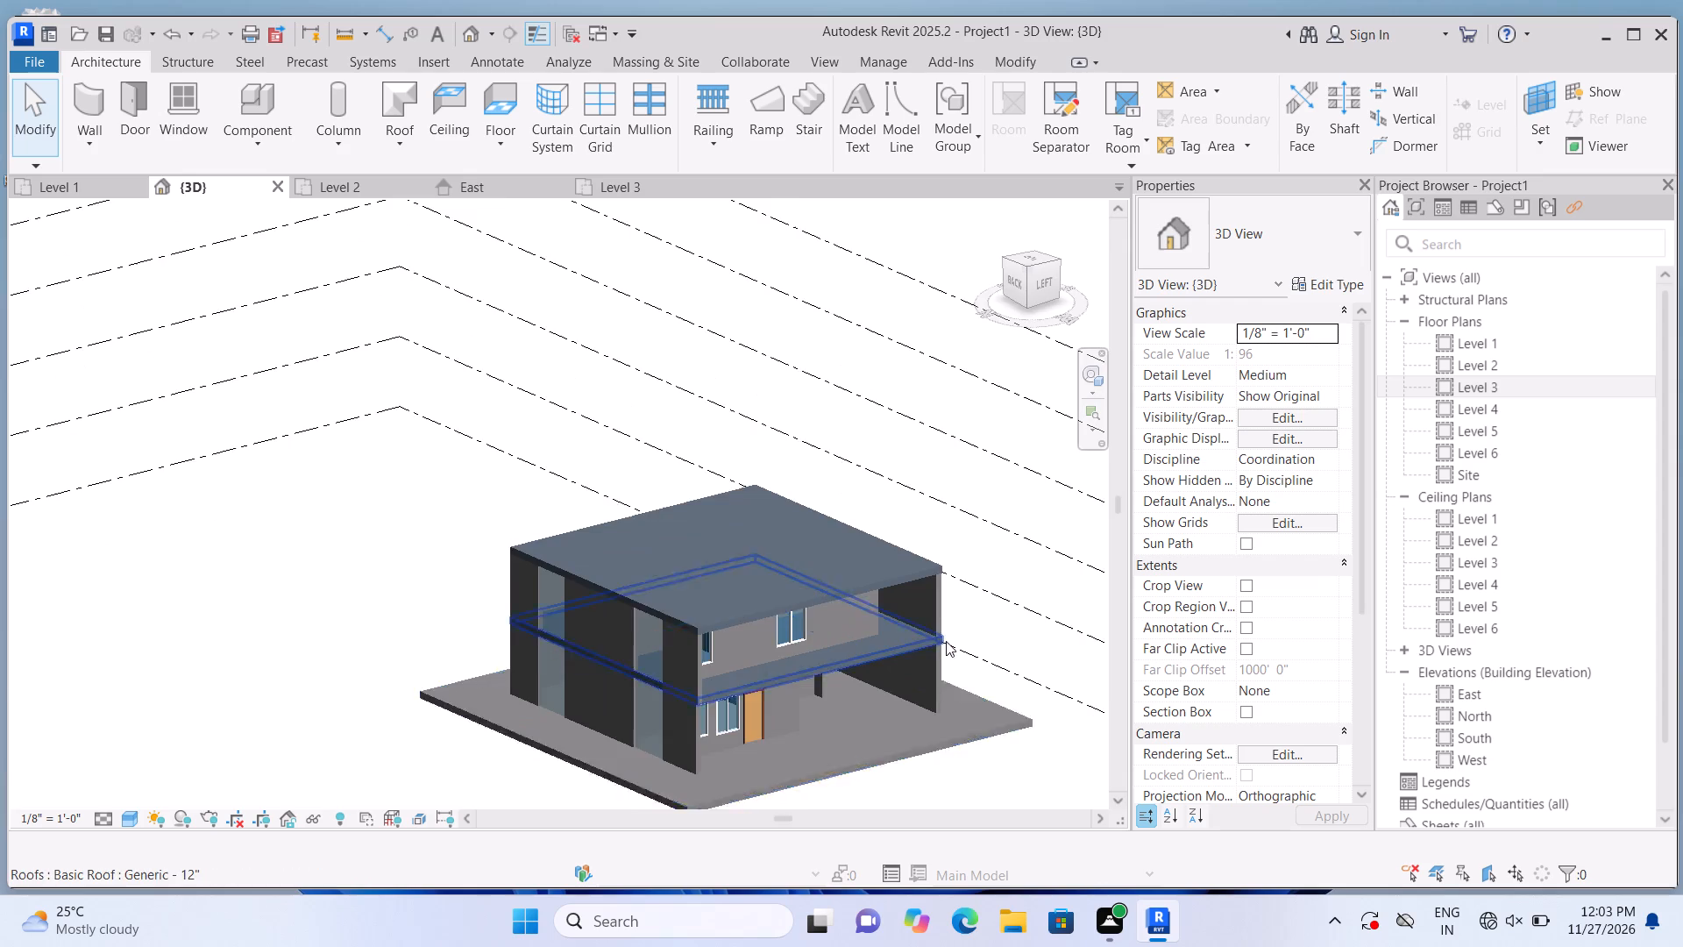
scroll(946, 641, "up", 9)
scroll(967, 641, "down", 5)
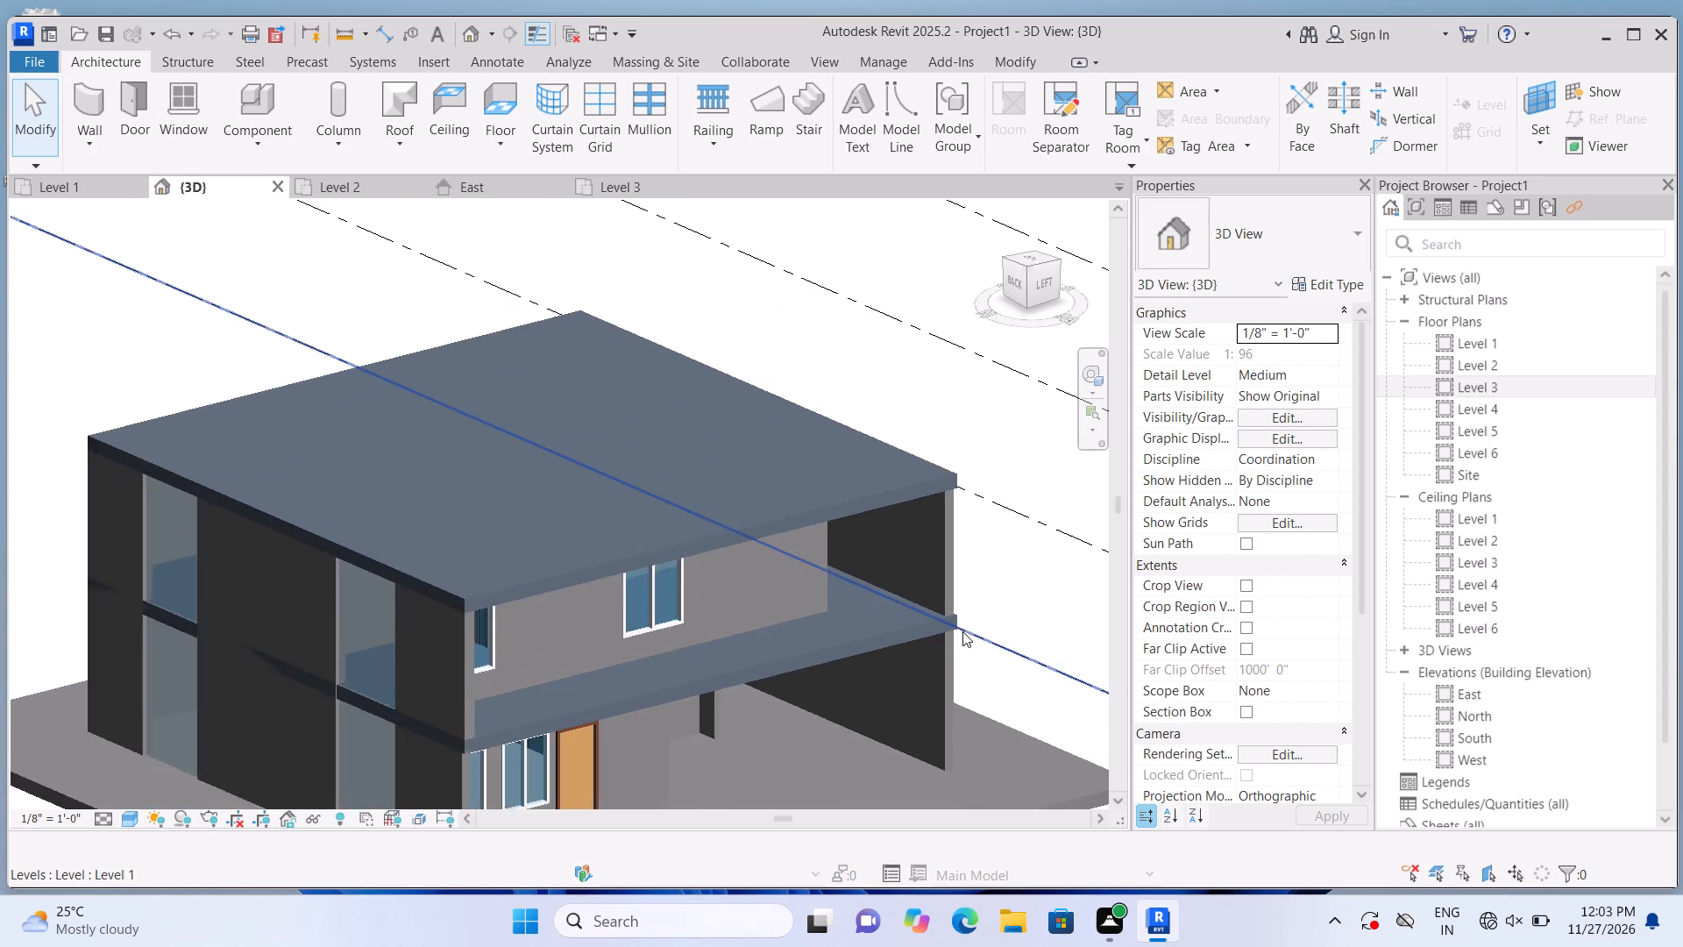
scroll(962, 631, "down", 6)
scroll(973, 672, "up", 3)
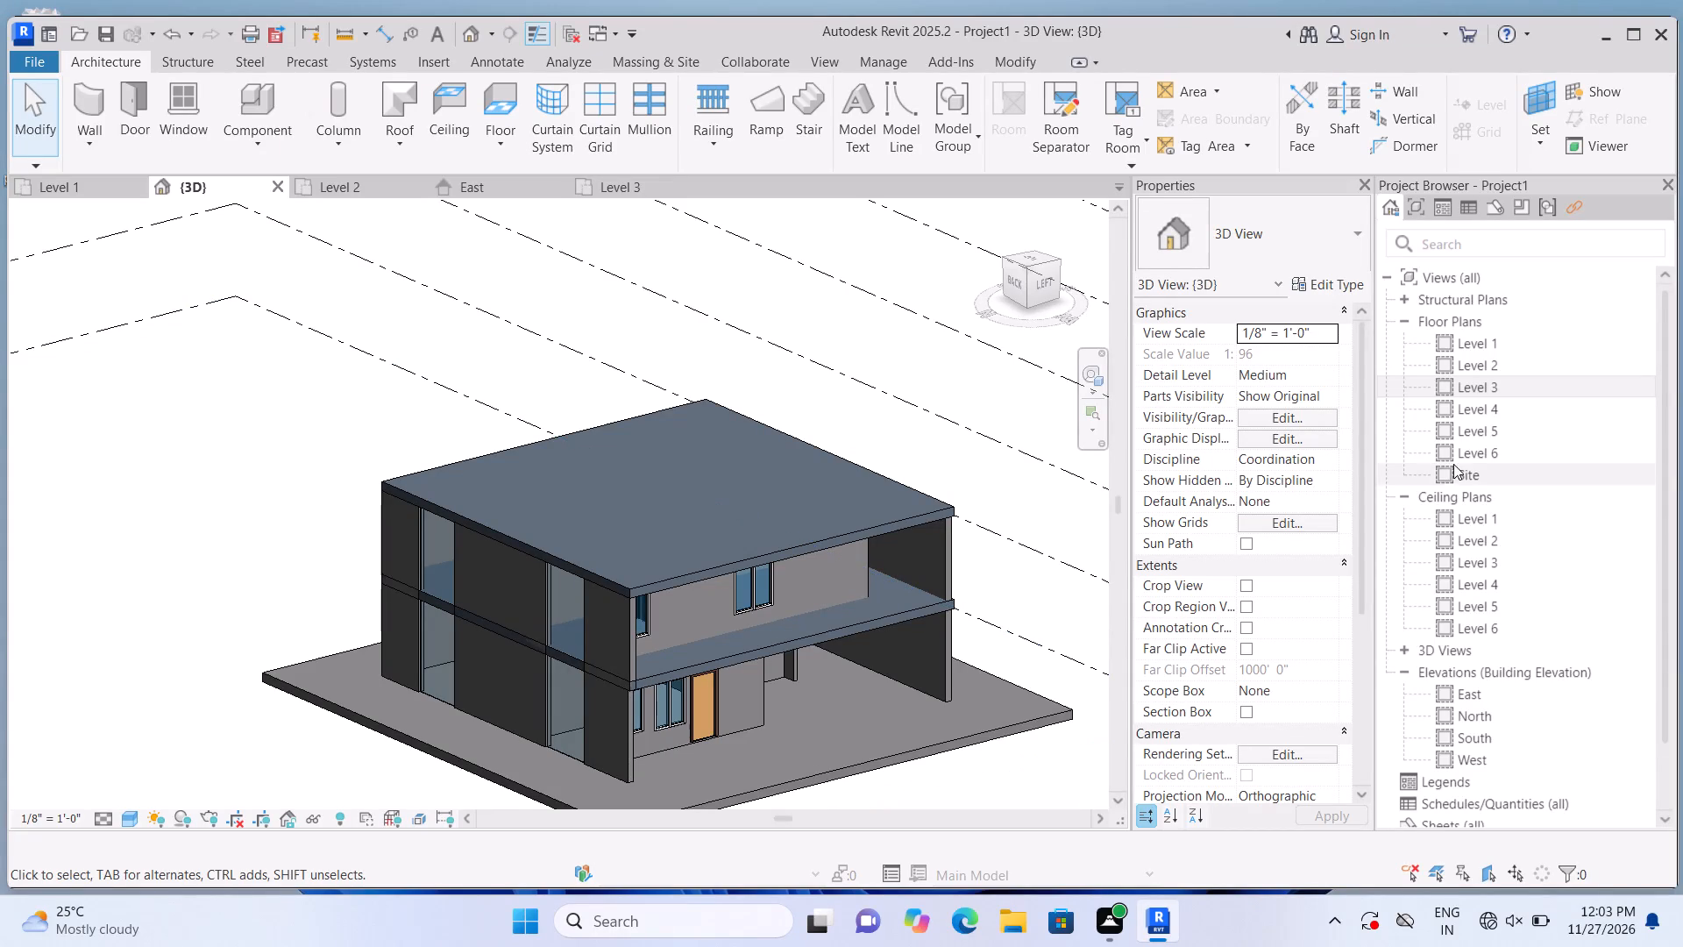
In the Level 2 floor plan, split the south exterior wall about 5'-2" east of the southwest room's west wall face.
double_click(1444, 361)
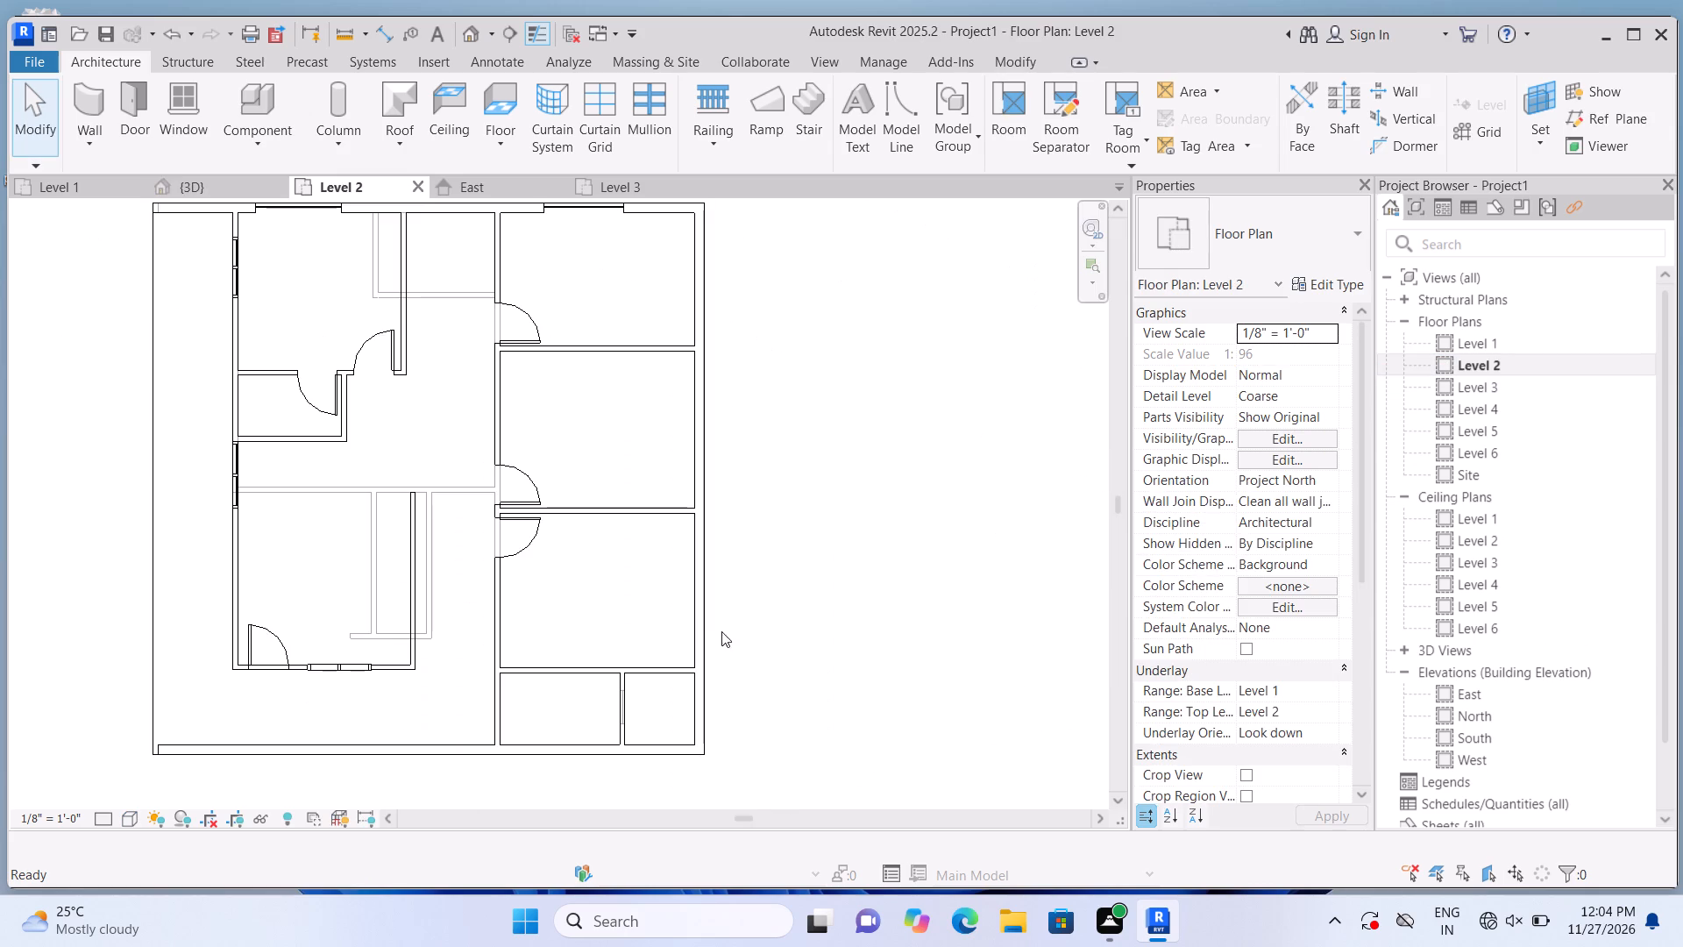
scroll(744, 608, "down", 1)
scroll(667, 687, "up", 2)
scroll(692, 650, "down", 2)
scroll(122, 709, "up", 8)
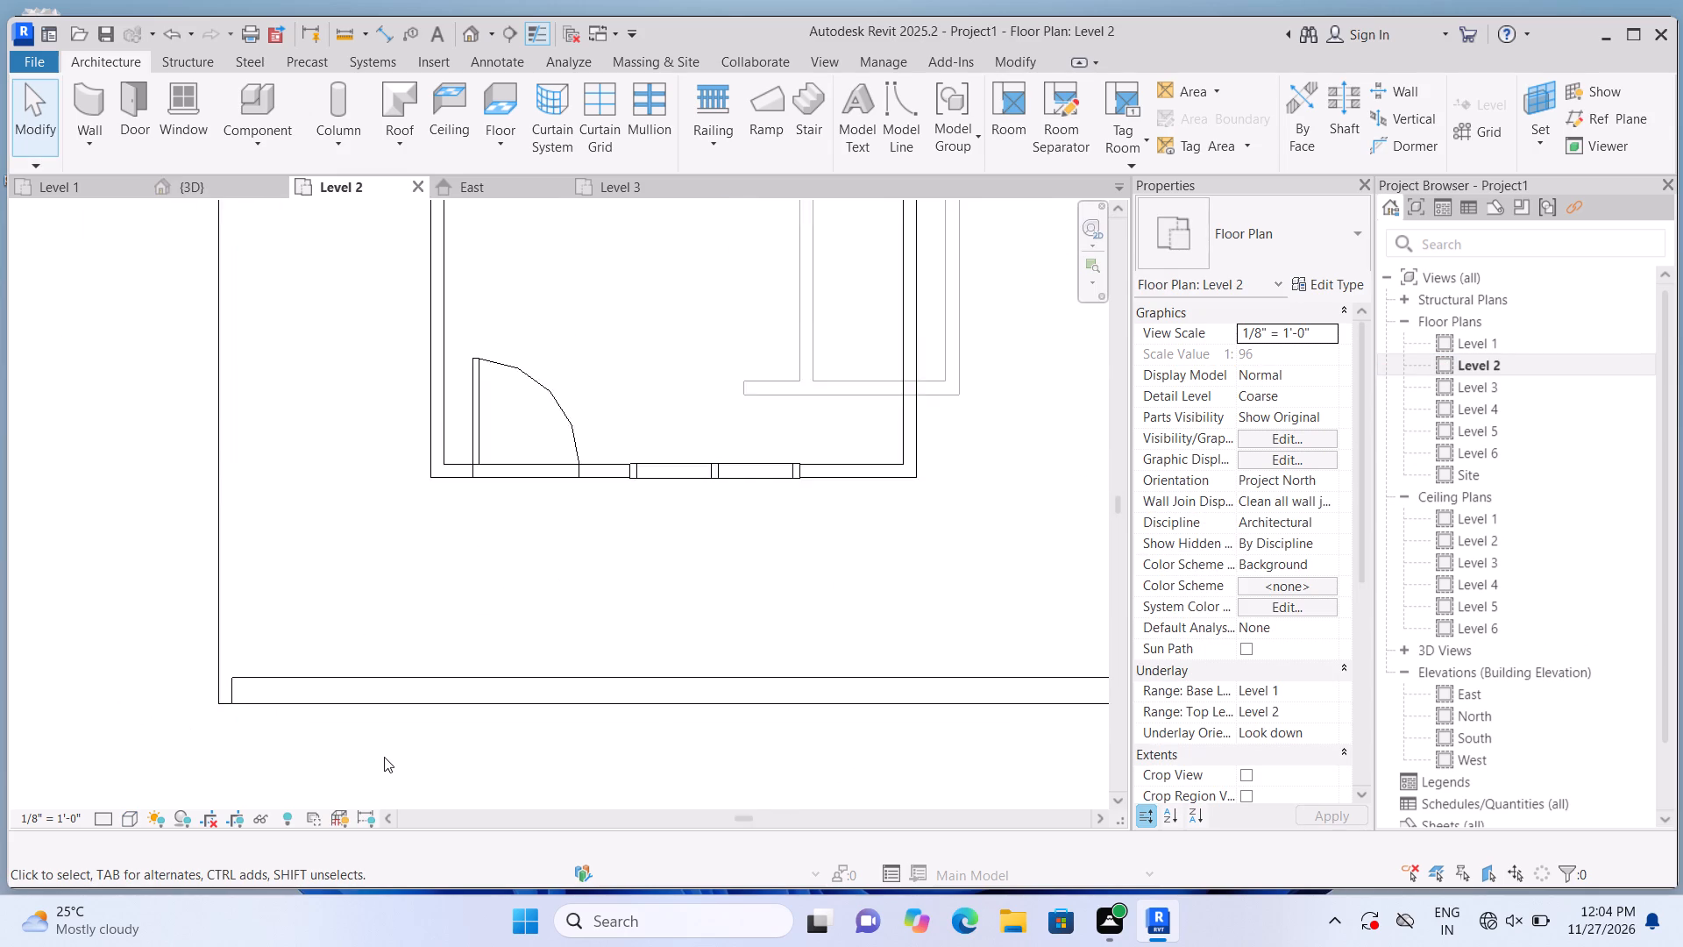
scroll(384, 757, "up", 1)
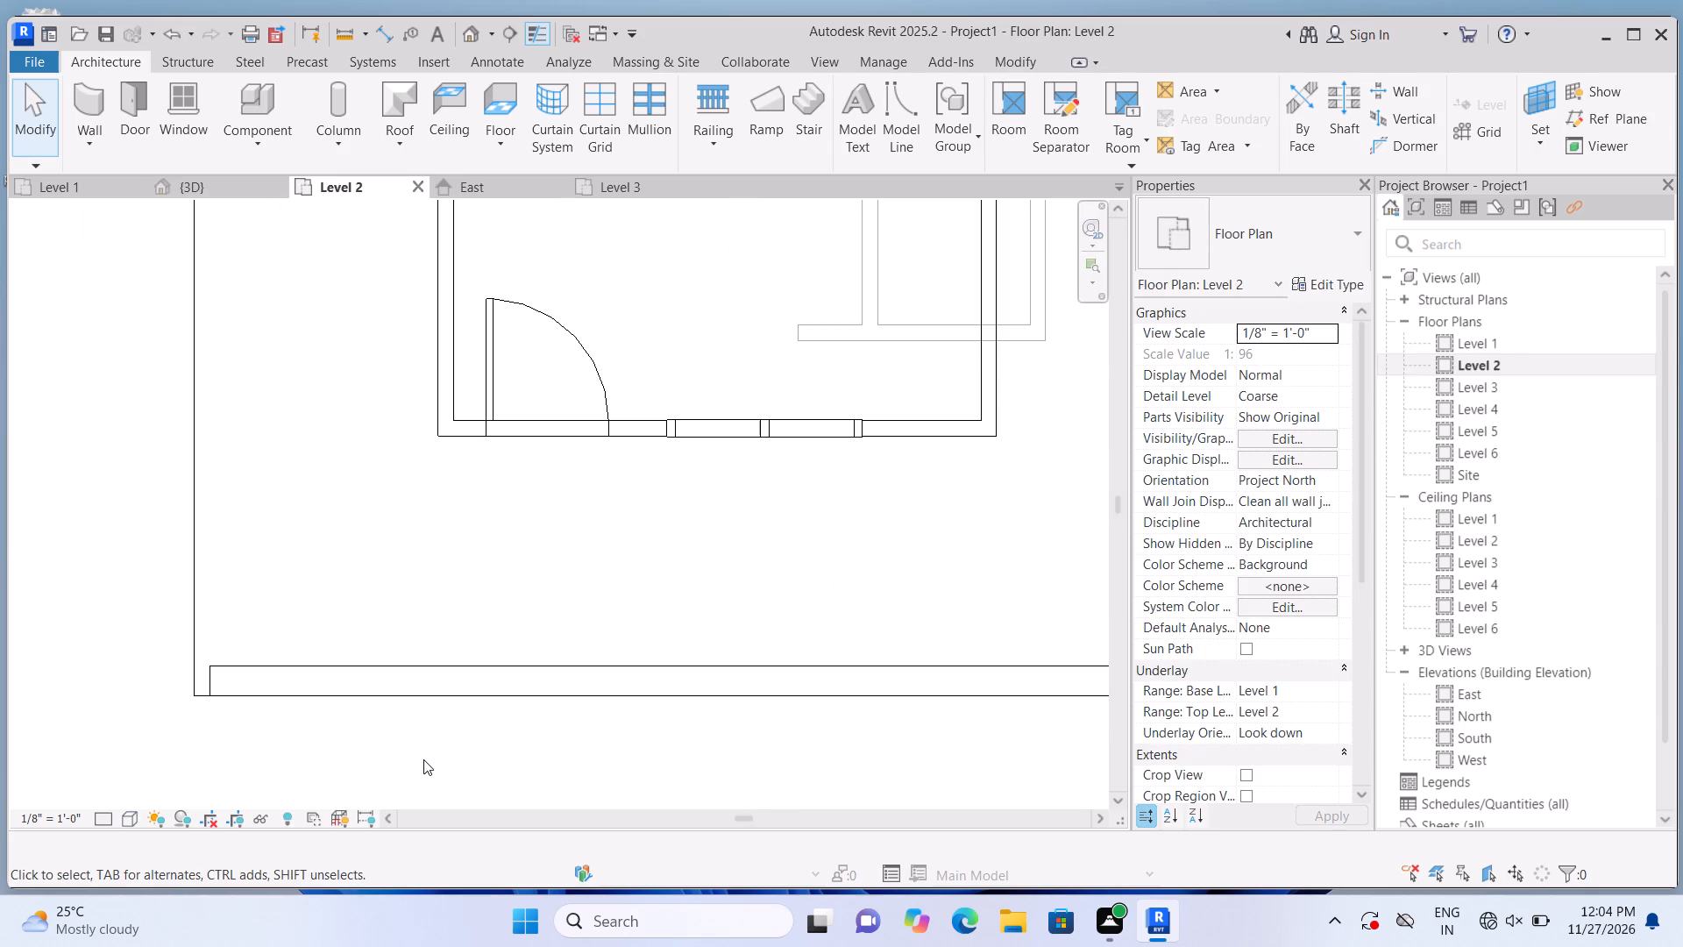
left_click(905, 138)
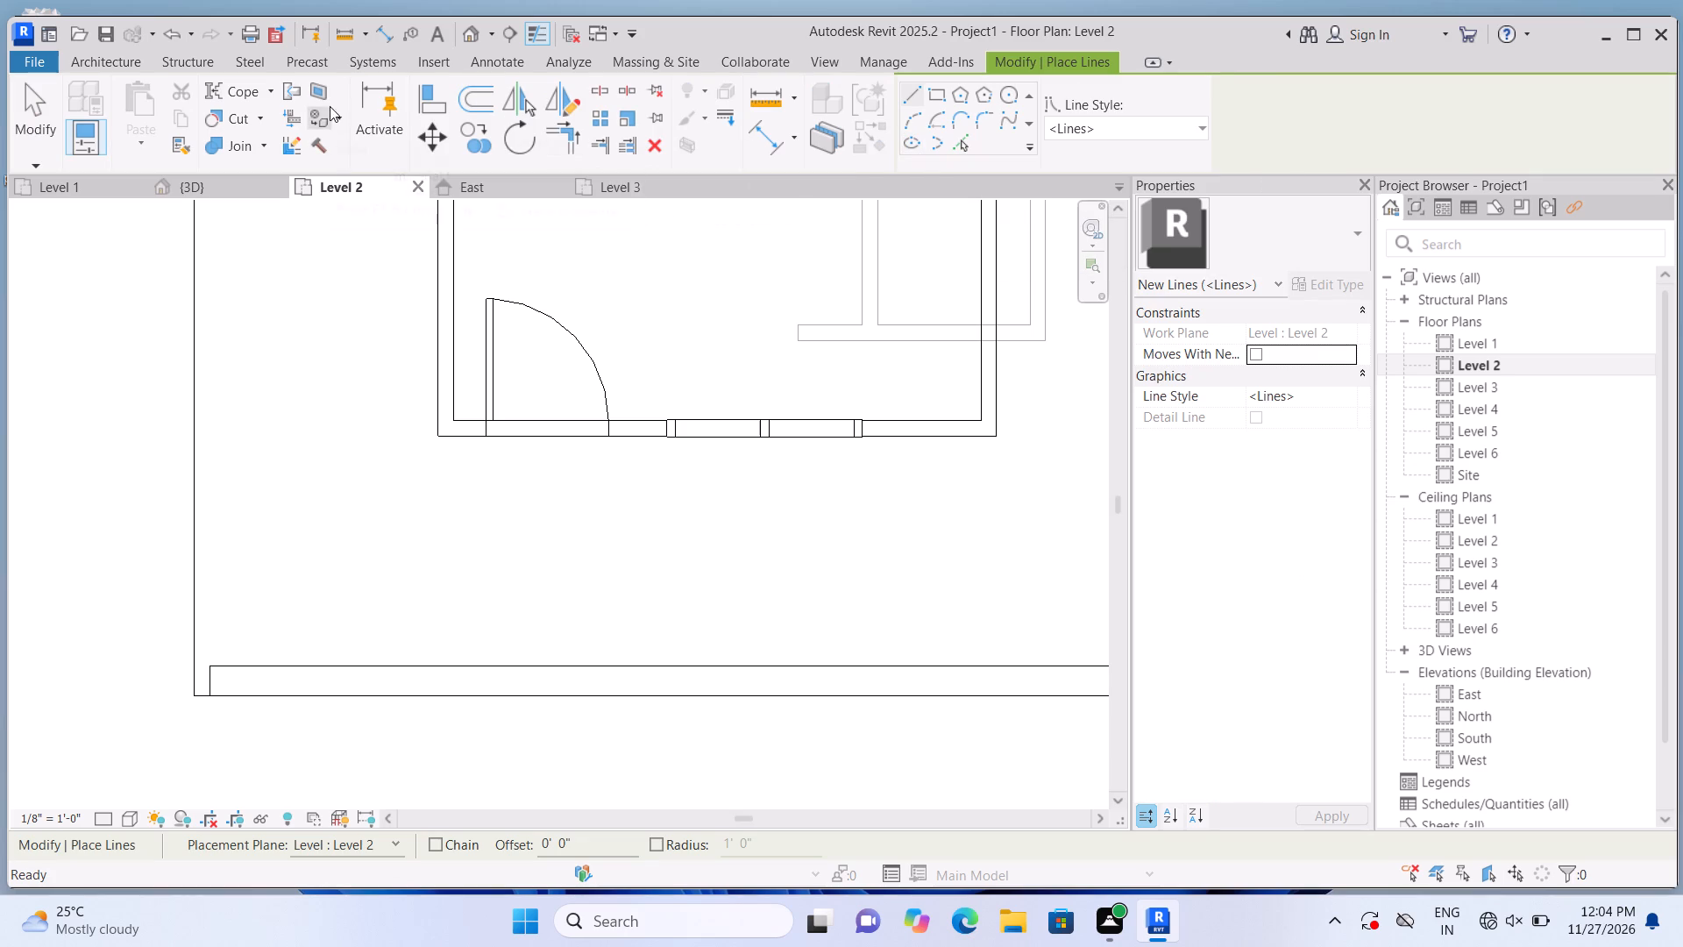
left_click(604, 96)
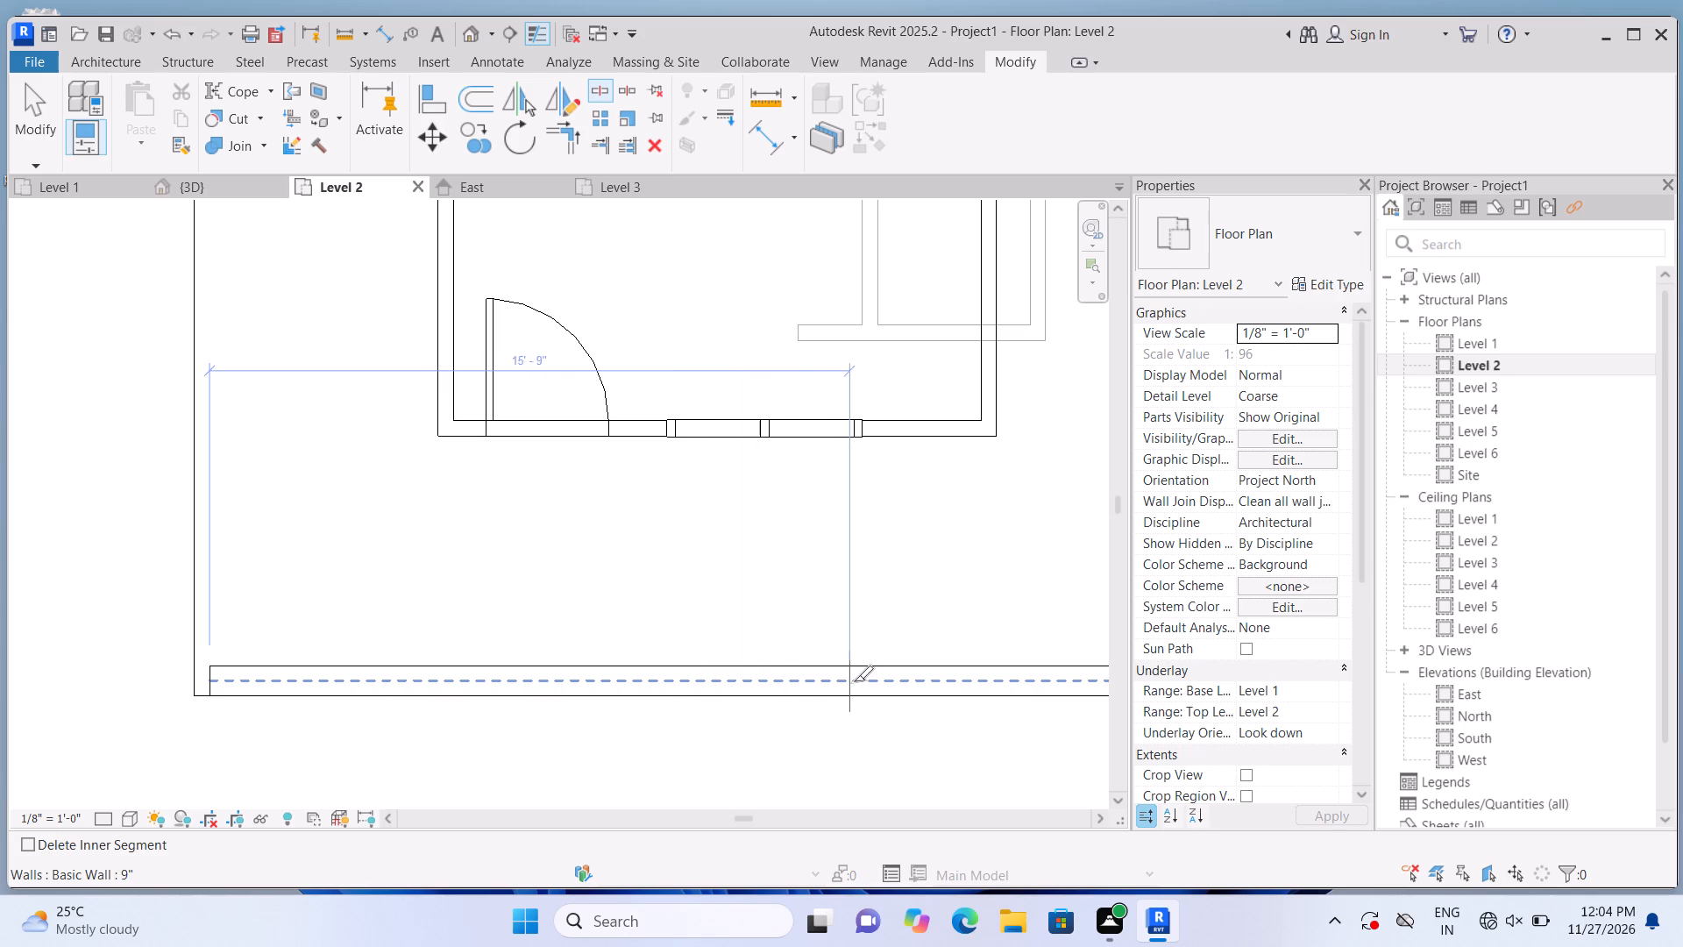
scroll(849, 687, "down", 13)
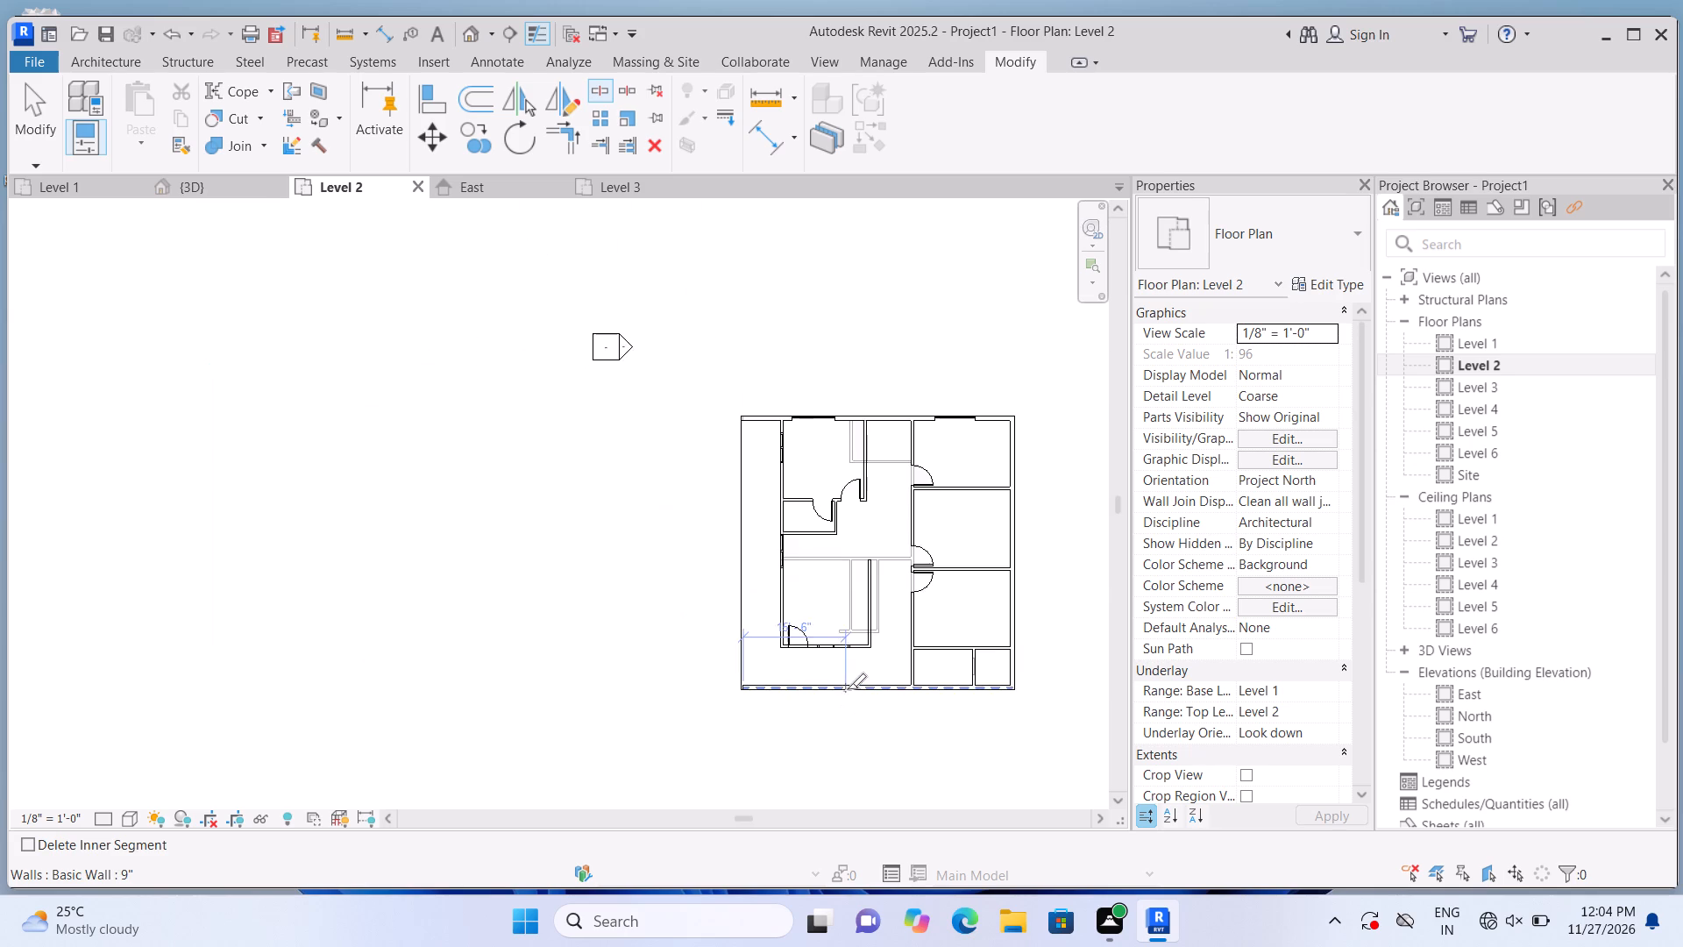
scroll(834, 697, "up", 9)
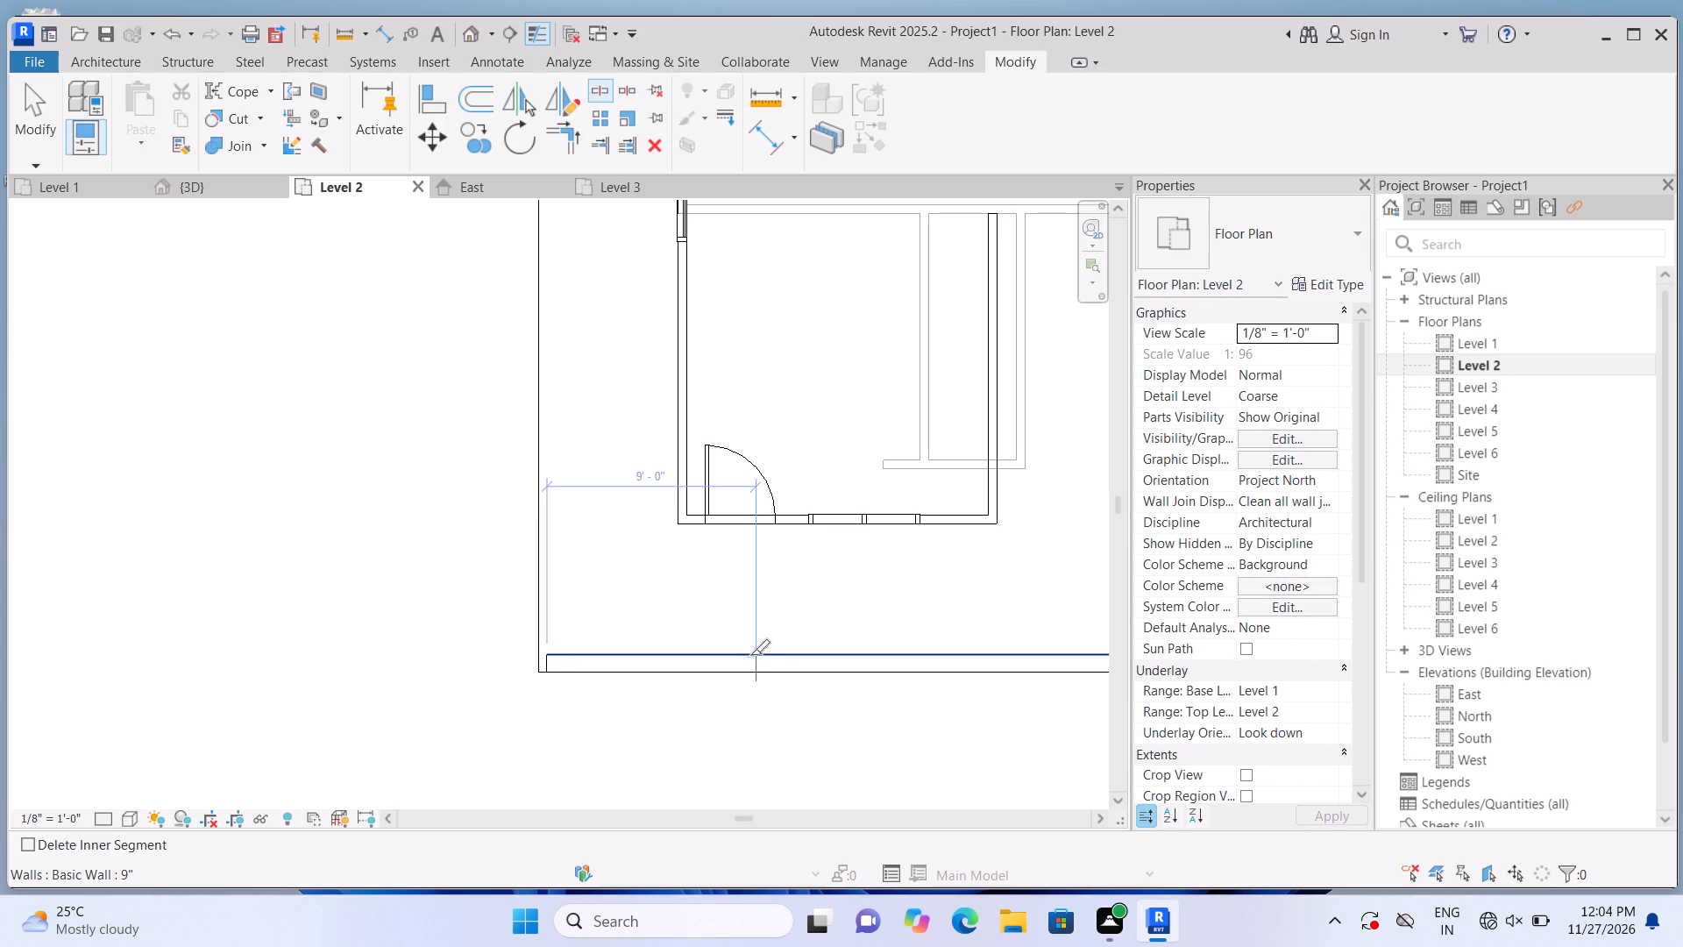
left_click(801, 657)
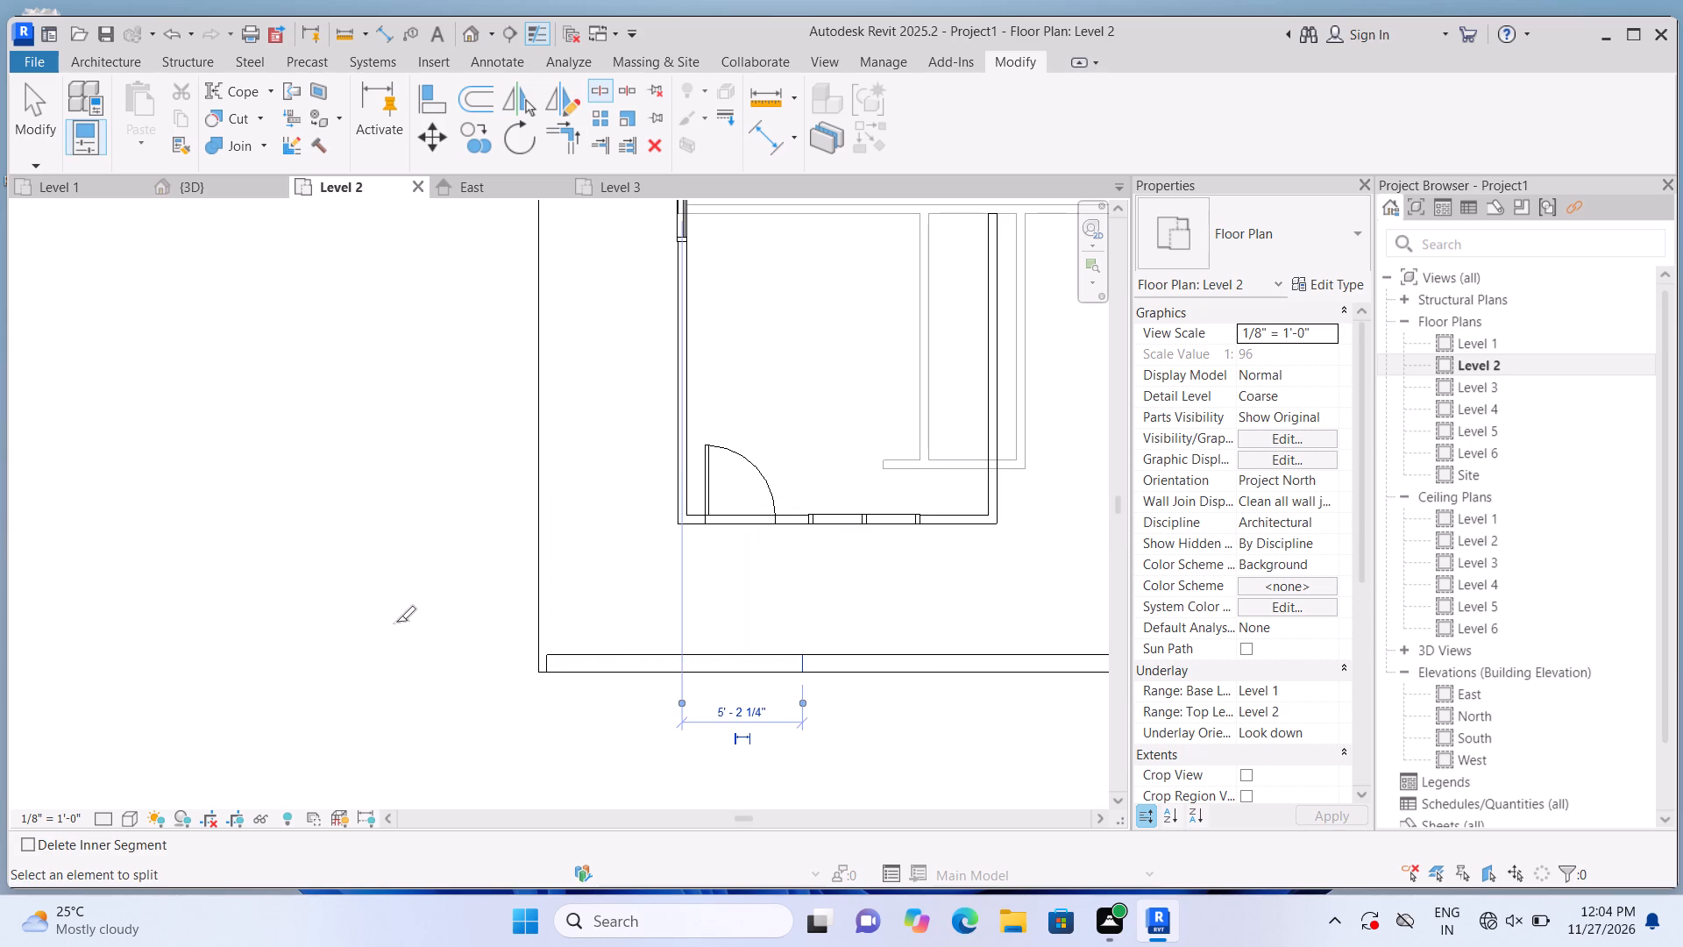
key("Escape")
key("Escape")
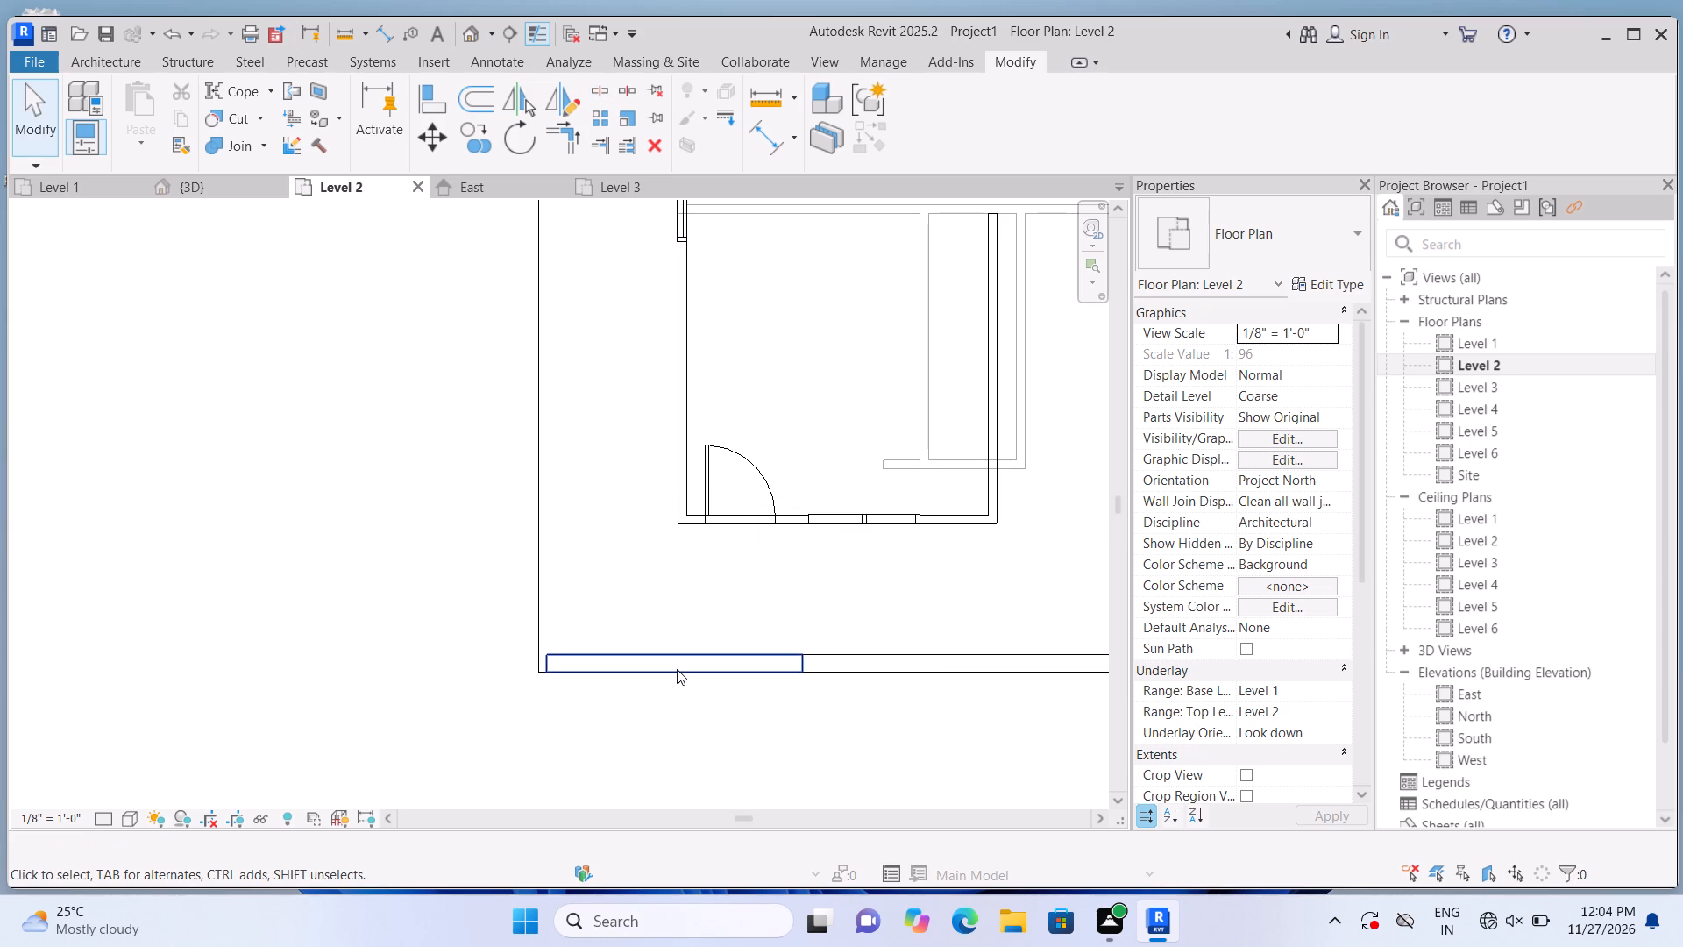
Delete the western segment of the split Level 2 south exterior wall.
left_click(677, 669)
key("Delete")
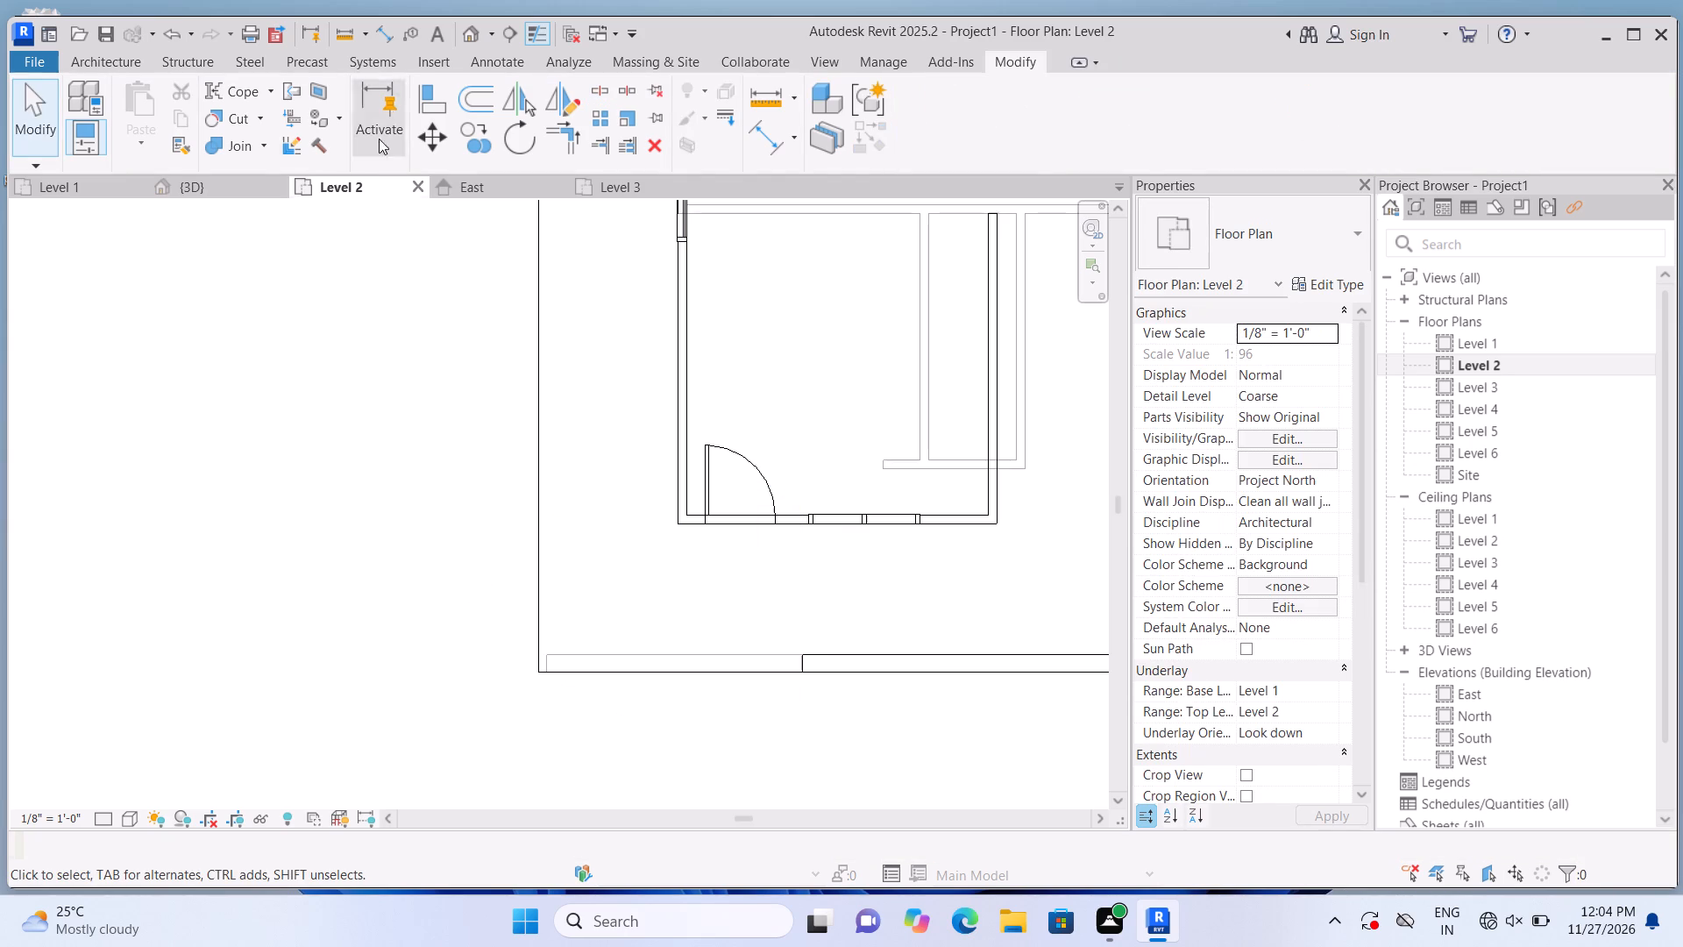
Examine the building in 3D from the front and left sides, checking the upper-storey corner where the wall segment was removed.
left_click(464, 33)
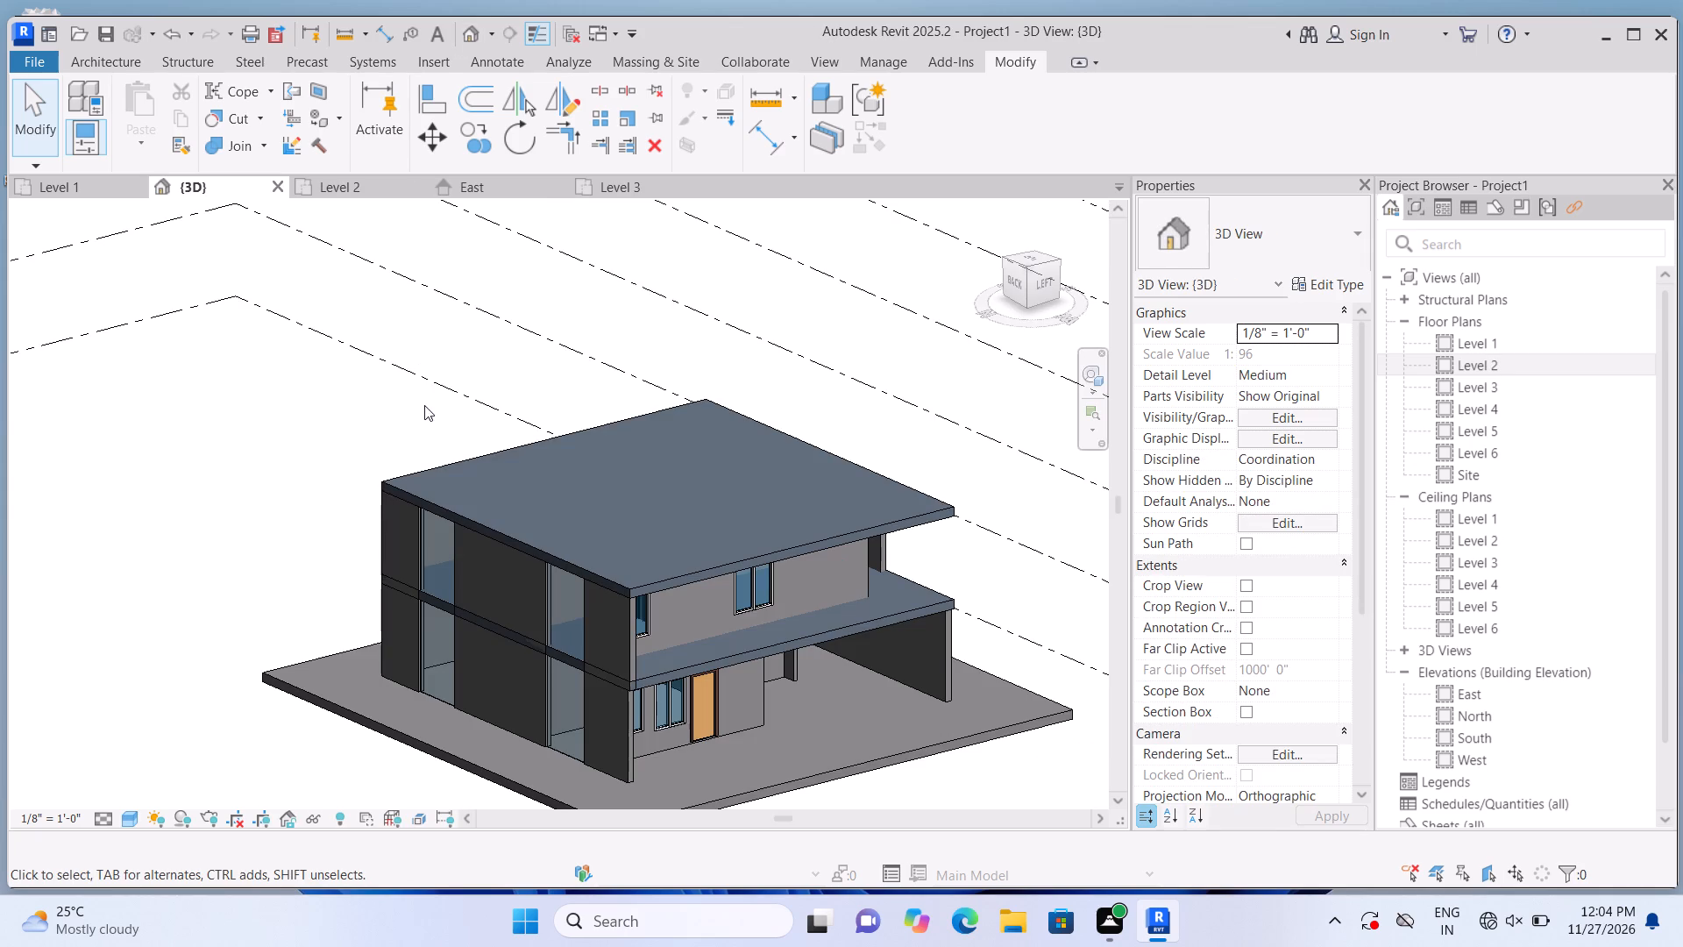
middle_click_drag(453, 412, 186, 351)
scroll(214, 388, "up", 1, "shift")
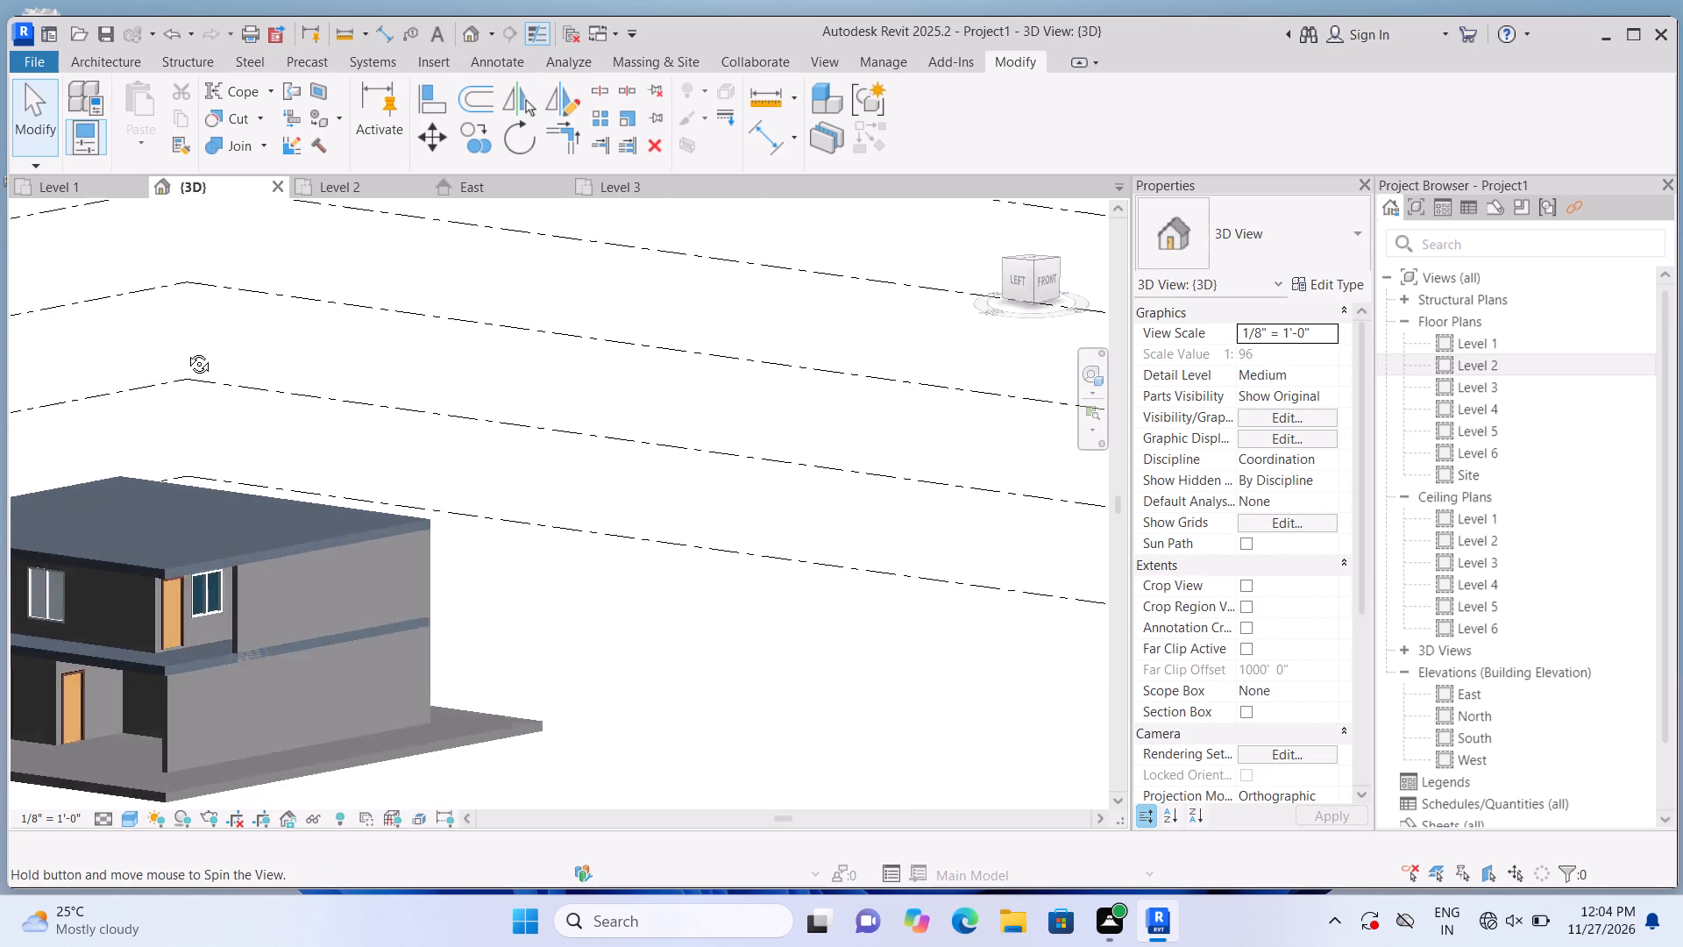
middle_click_drag(186, 351, 174, 352)
scroll(473, 402, "down", 3)
middle_click_drag(541, 440, 440, 445, "shift")
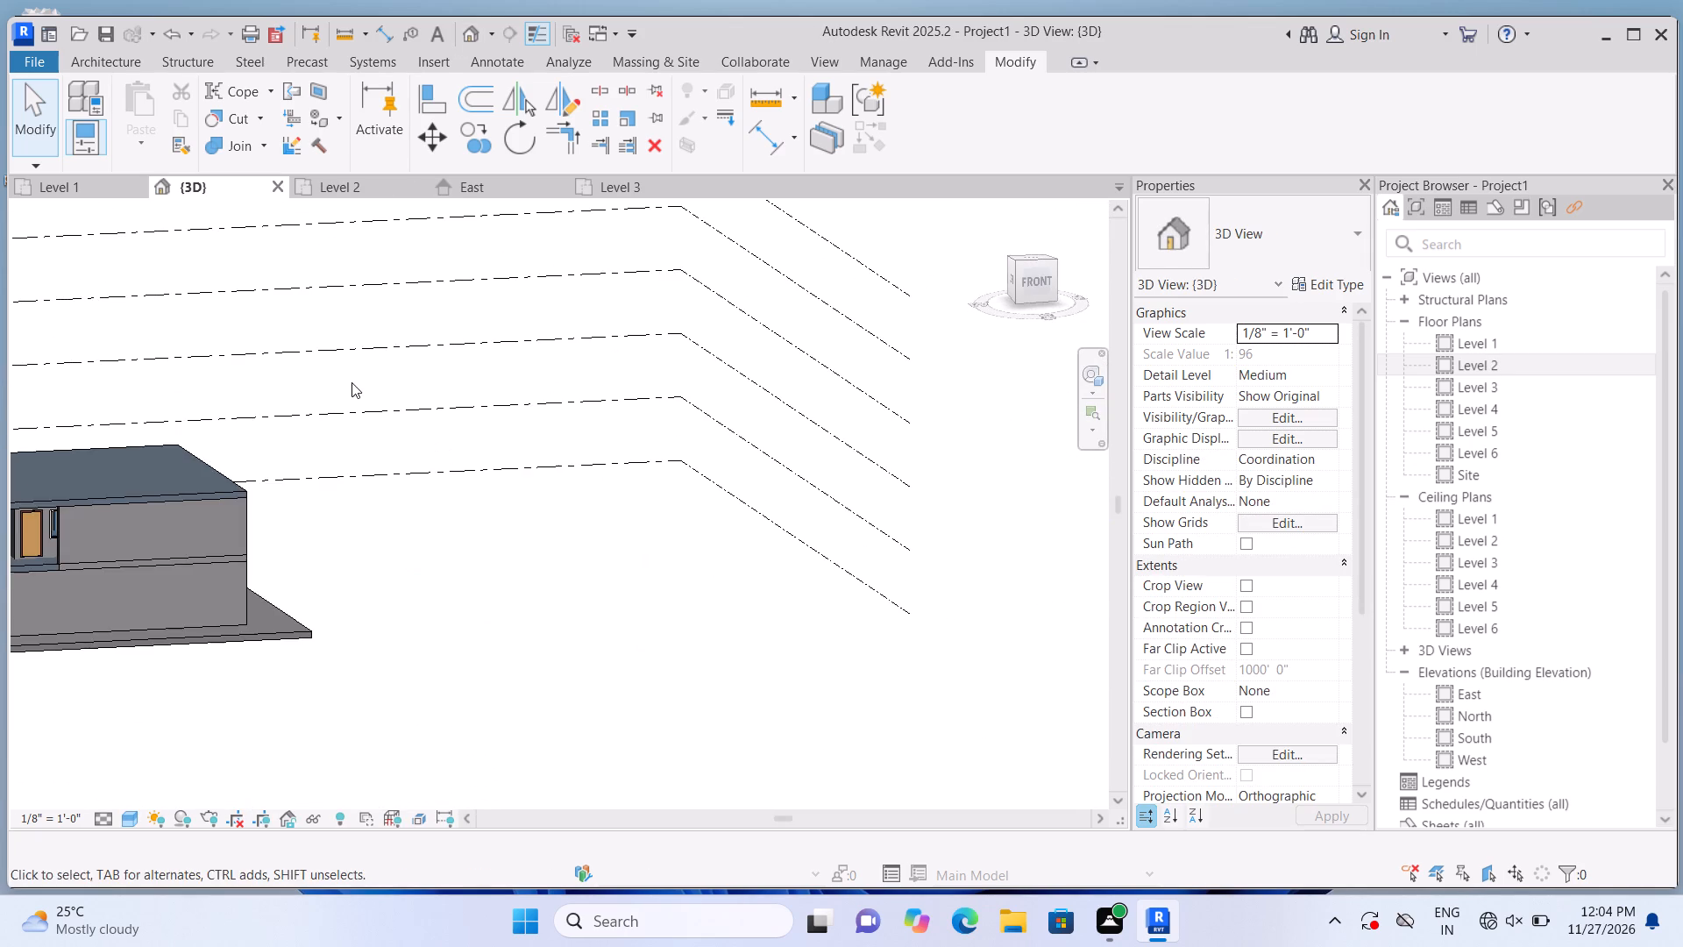
middle_click_drag(451, 392, 805, 442)
scroll(721, 522, "up", 1)
middle_click(709, 529, "shift")
scroll(713, 523, "up", 1, "shift")
scroll(289, 797, "up", 2)
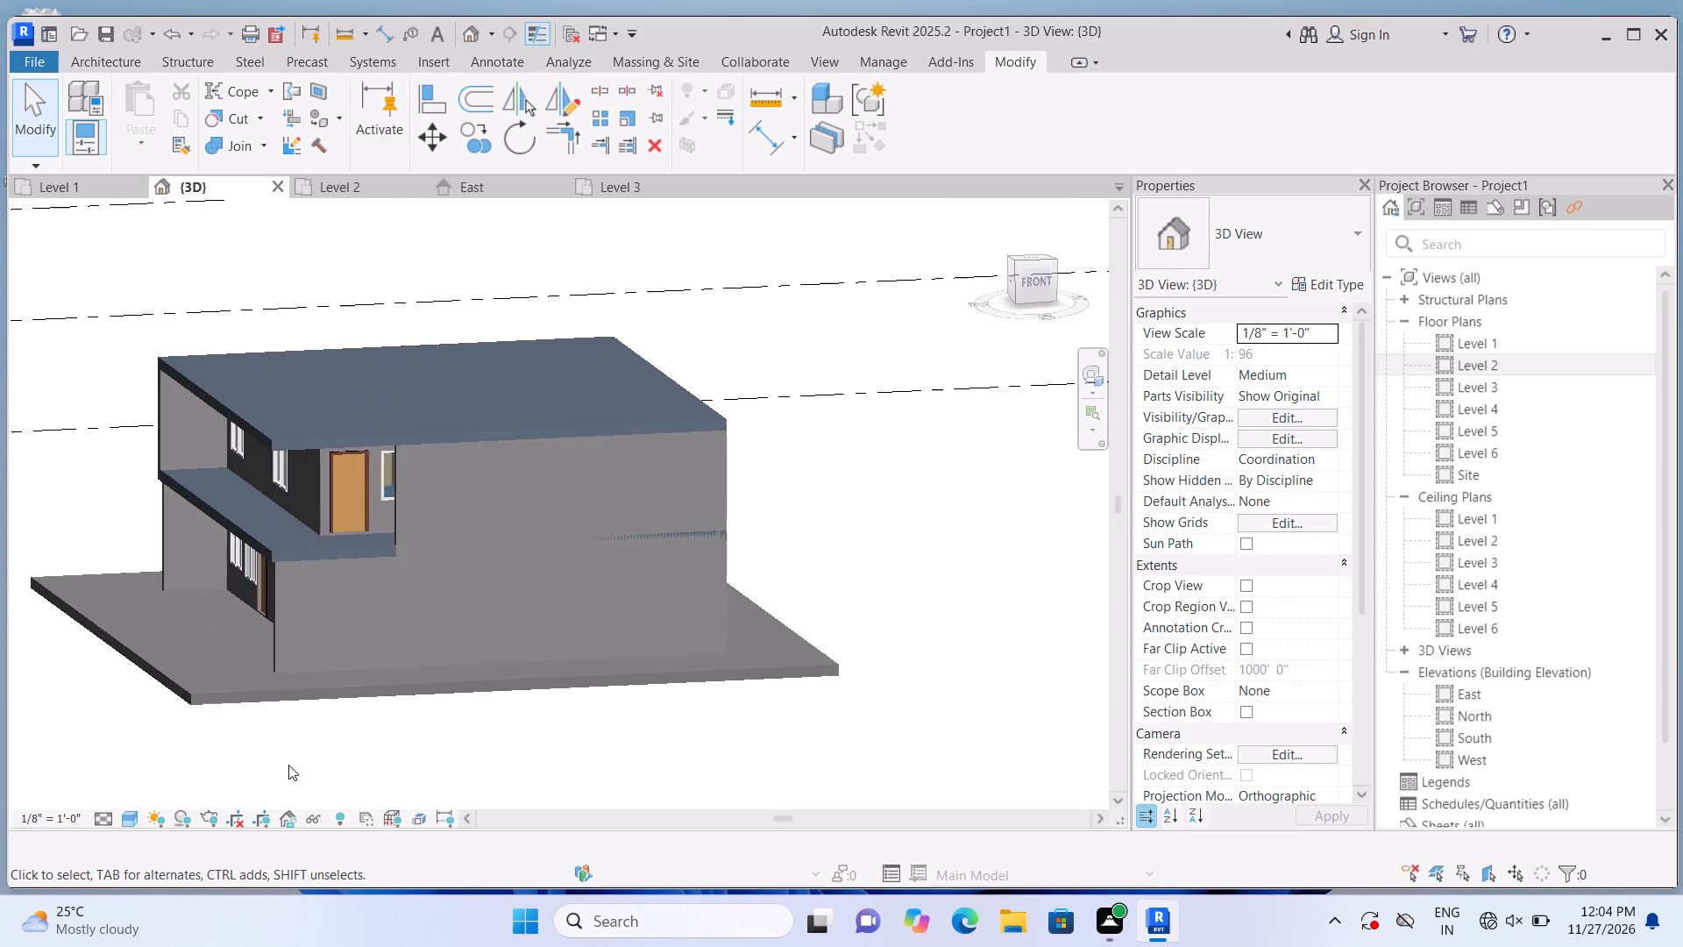
scroll(288, 765, "up", 2)
middle_click_drag(385, 746, 316, 731)
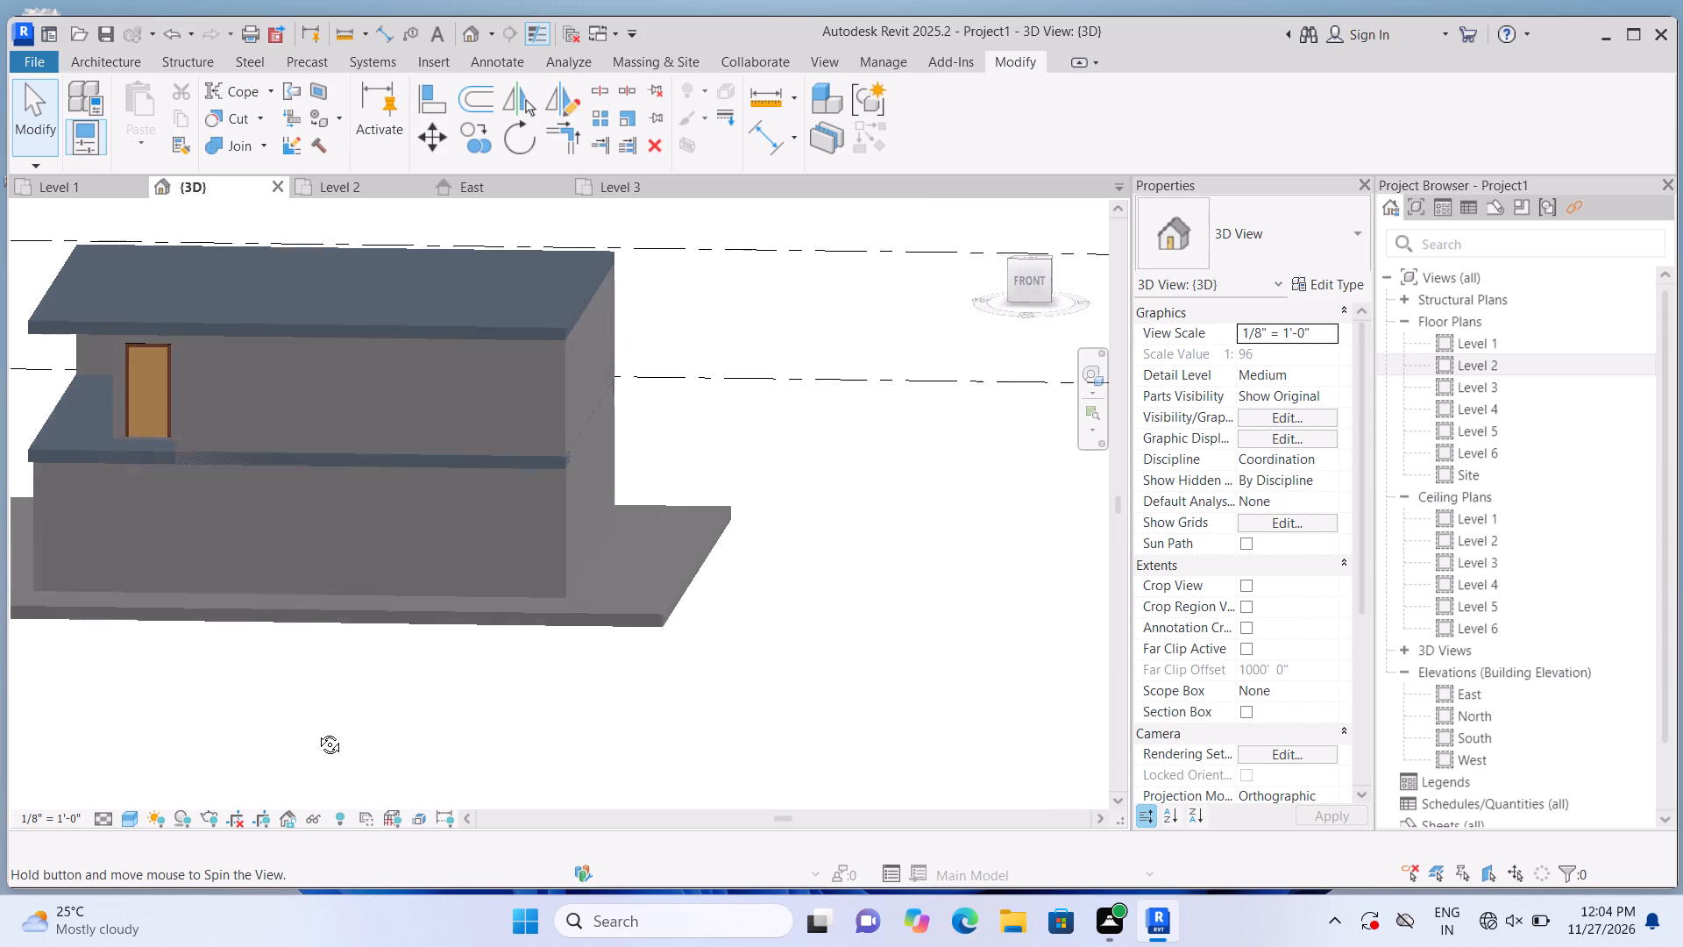
middle_click_drag(316, 731, 304, 725)
middle_click_drag(308, 721, 521, 727, "shift")
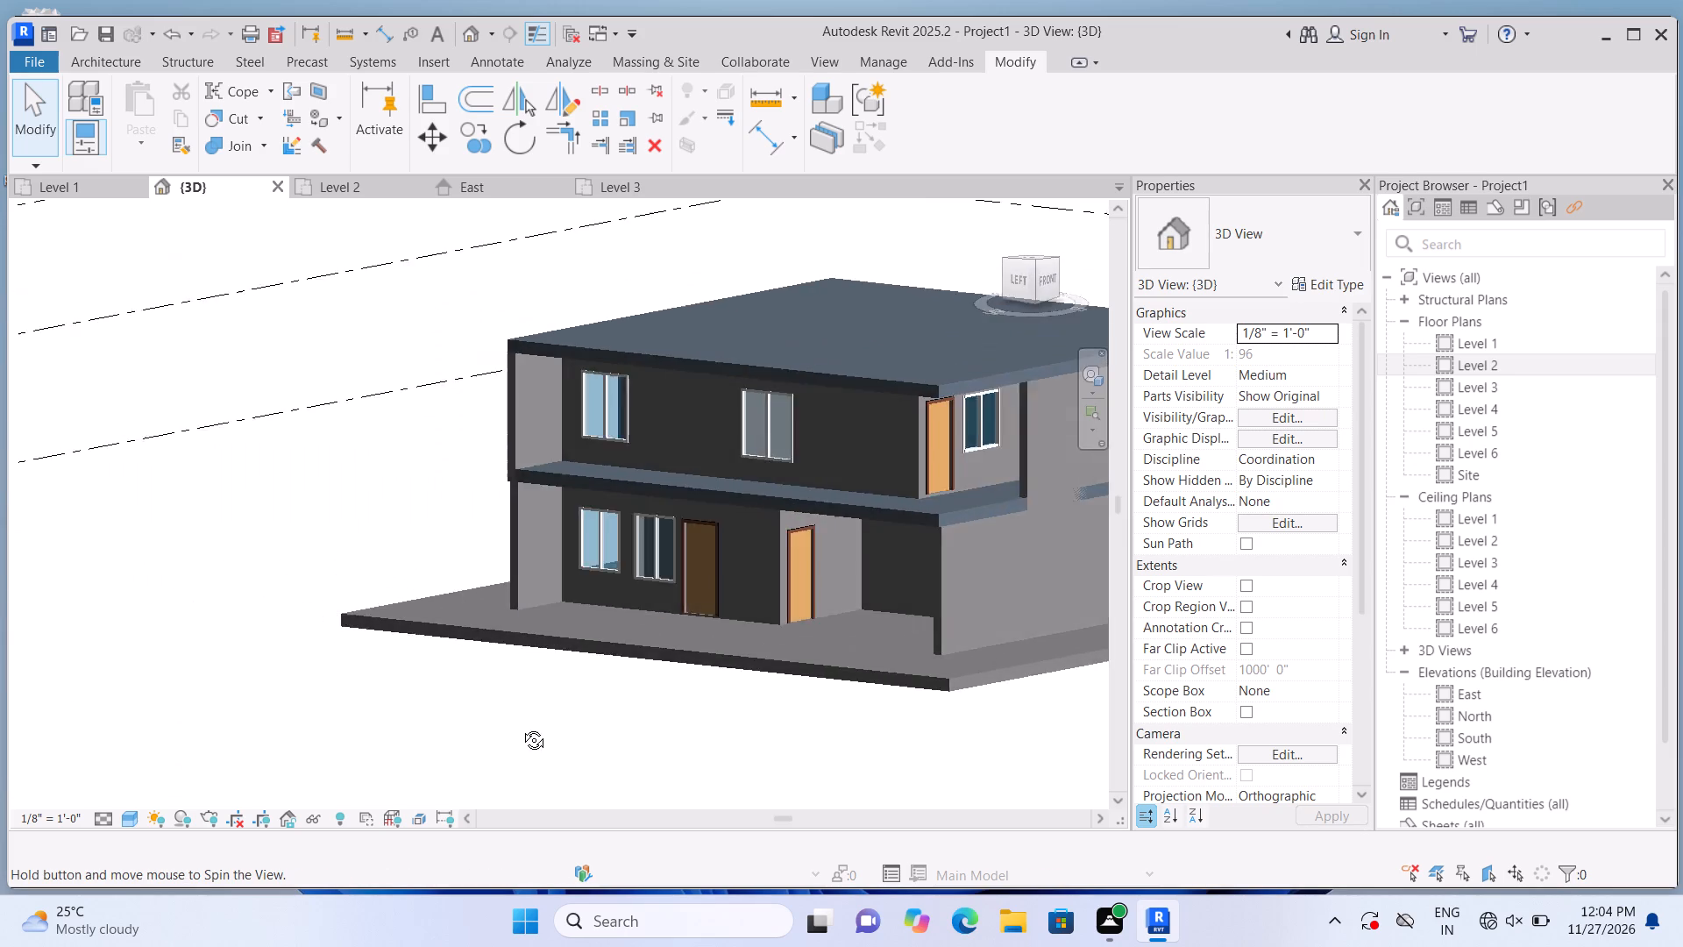
middle_click_drag(521, 727, 458, 728, "shift")
scroll(670, 755, "up", 2)
scroll(657, 763, "down", 3)
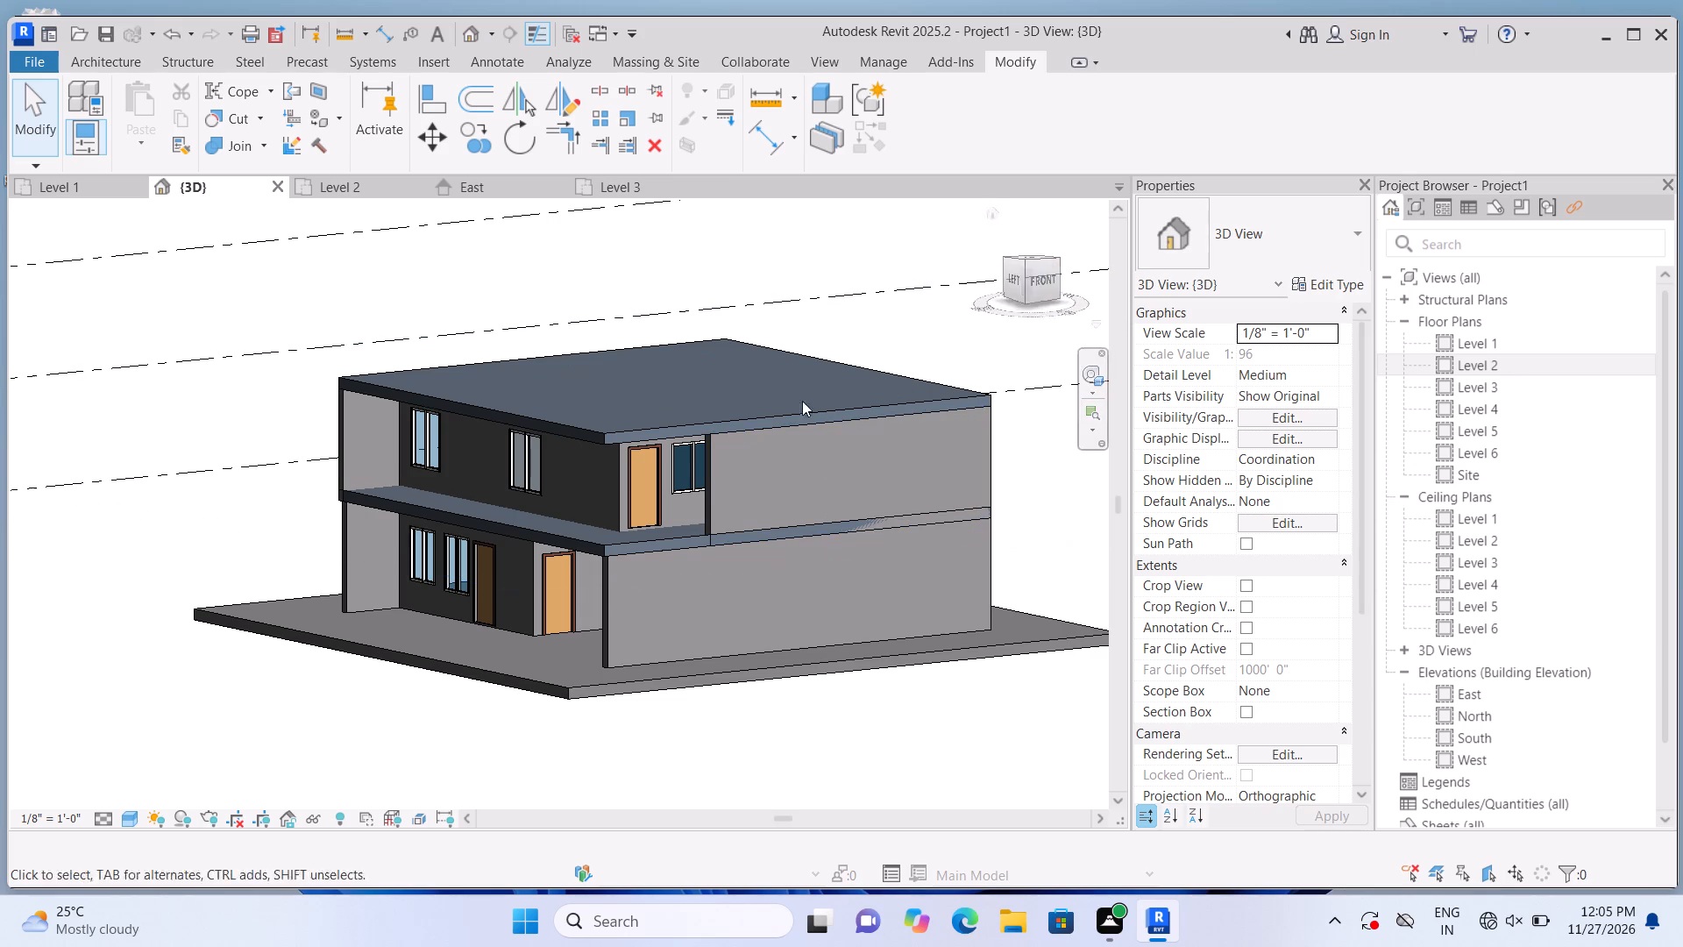
Inspect the building's front, left and back faces in 3D, focusing on the left facade's windows, doors and slab edges.
left_click(1044, 280)
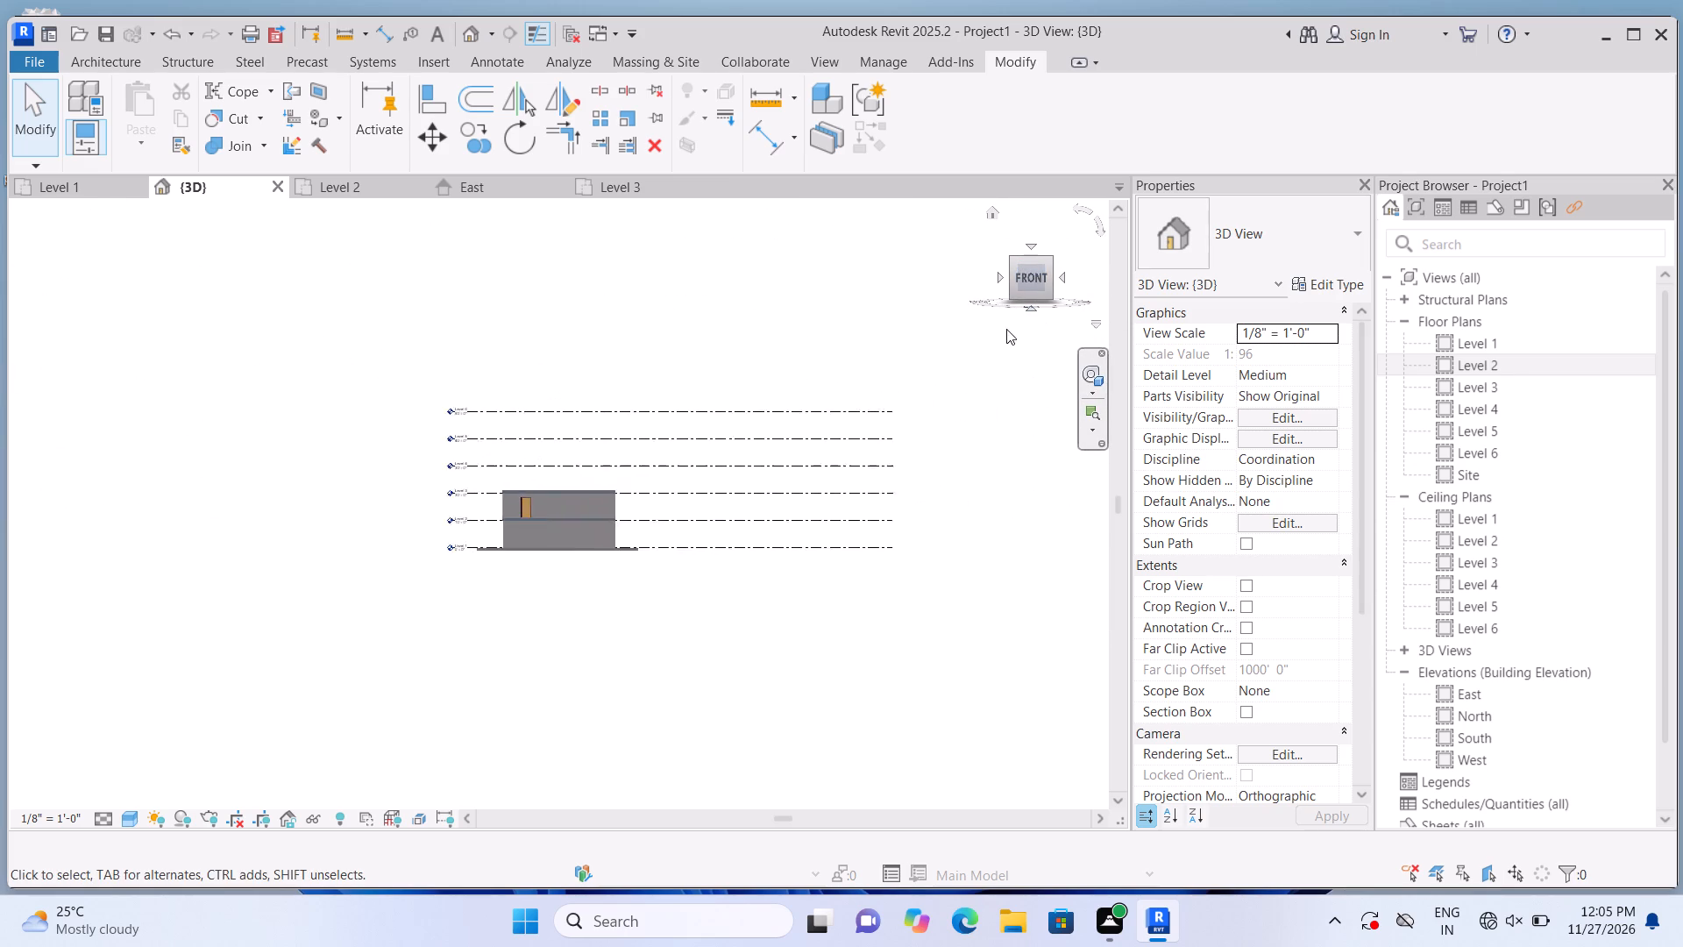
left_click(996, 278)
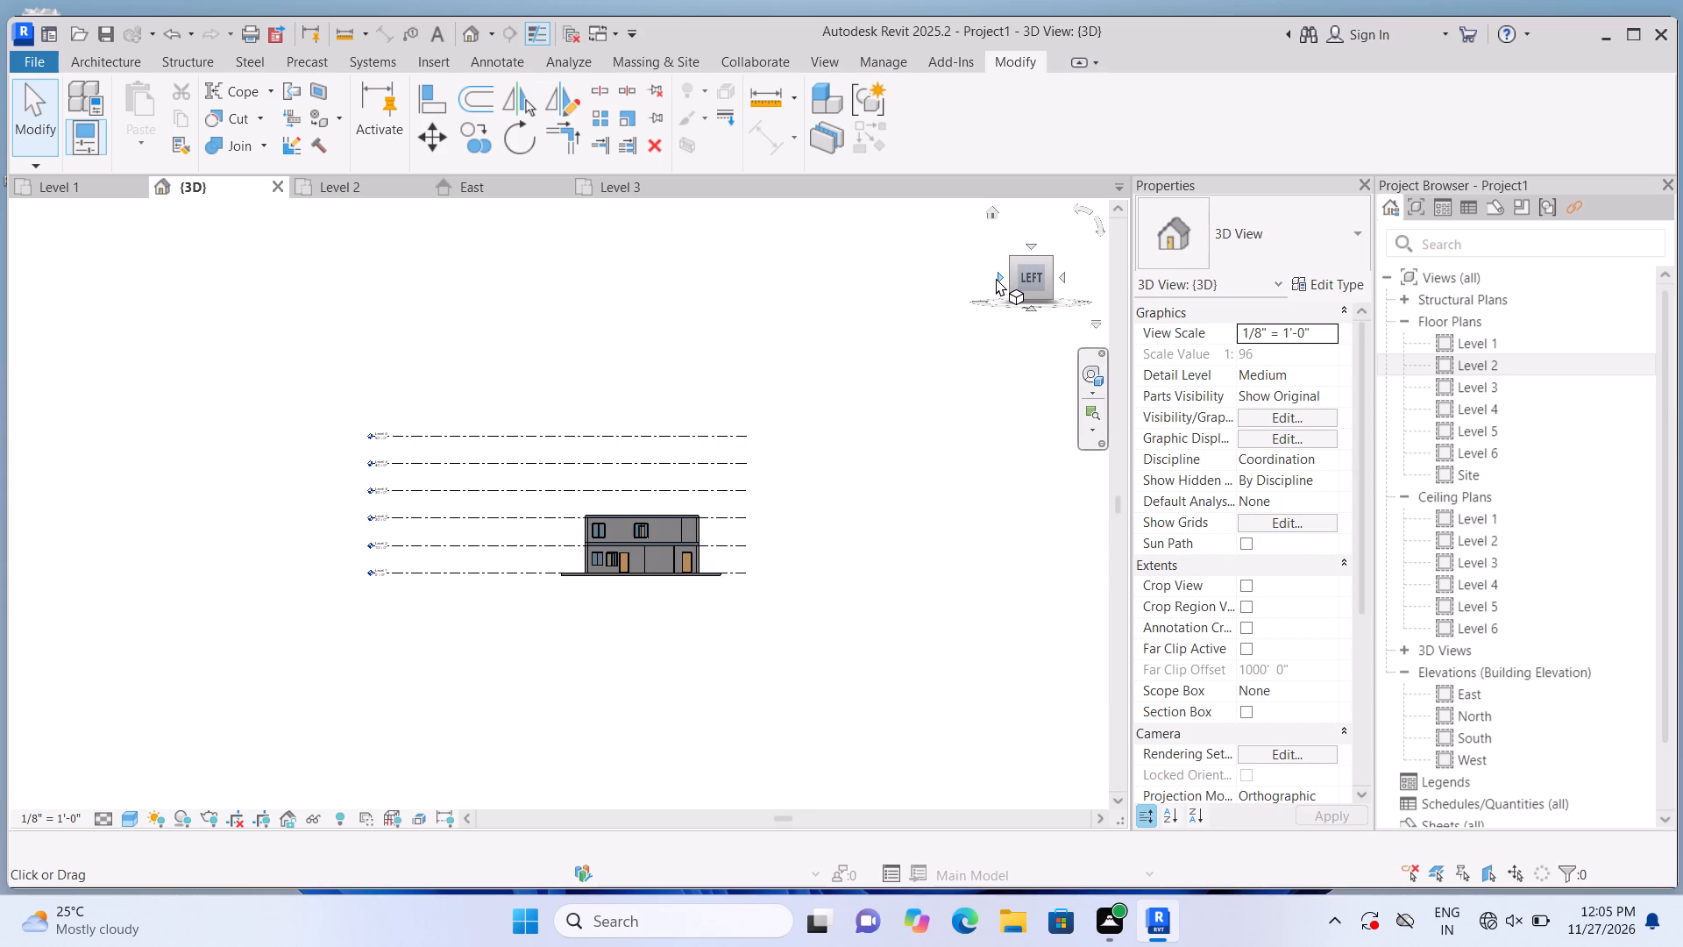
left_click(1001, 270)
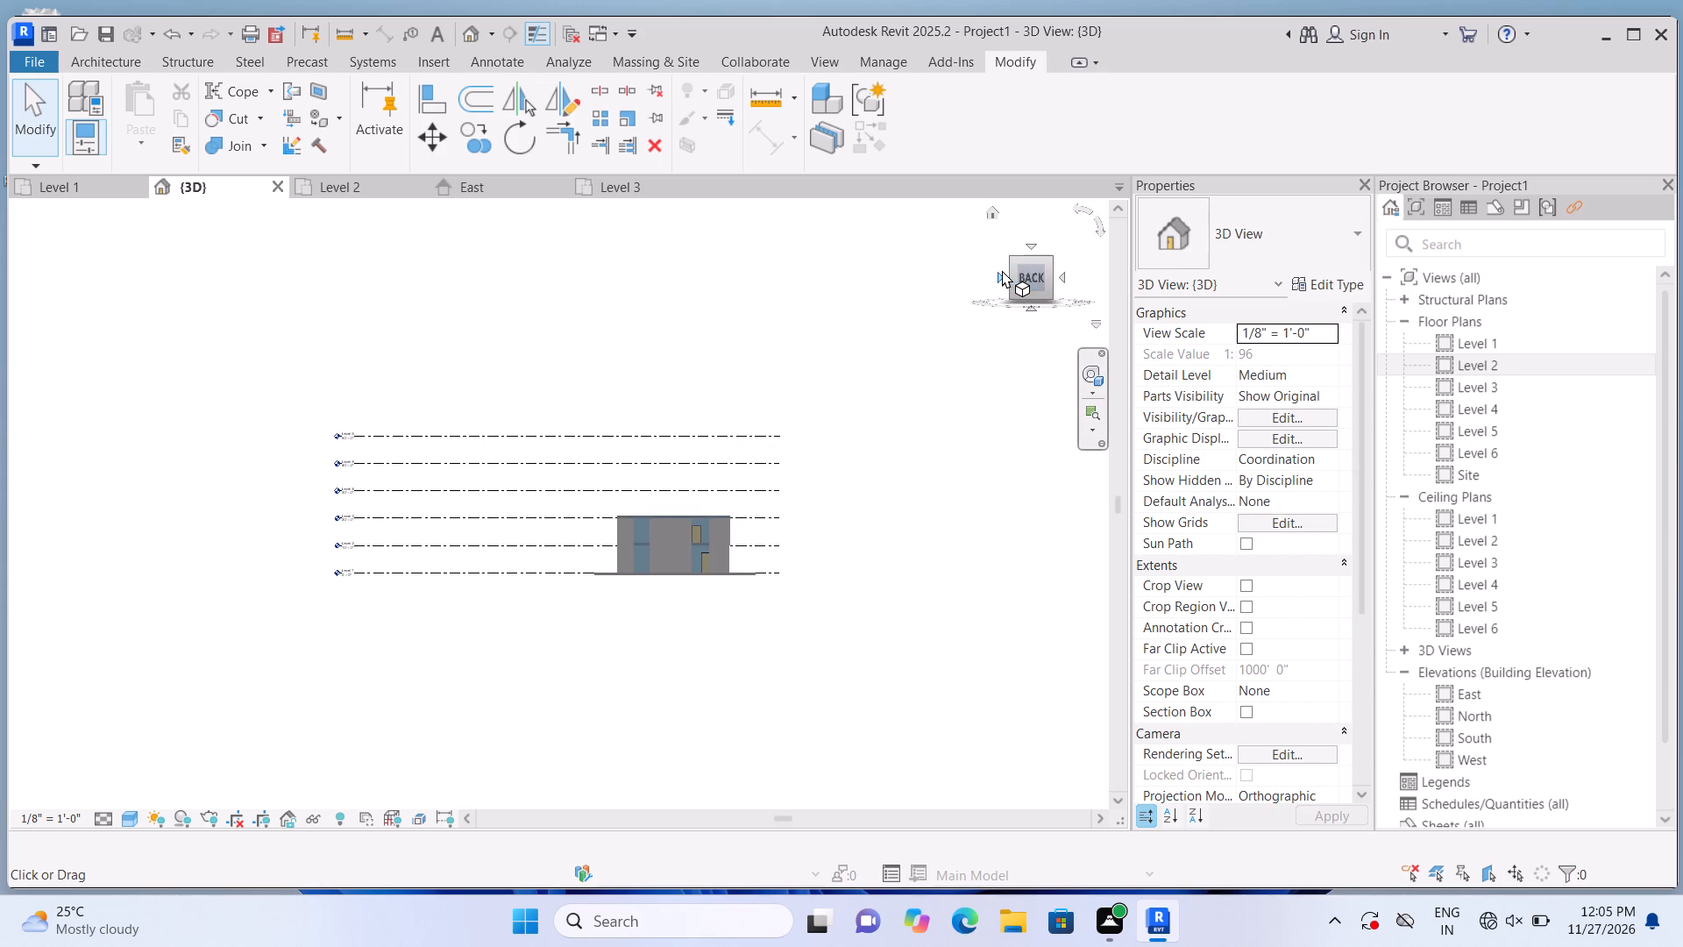
middle_click_drag(910, 547, 699, 606)
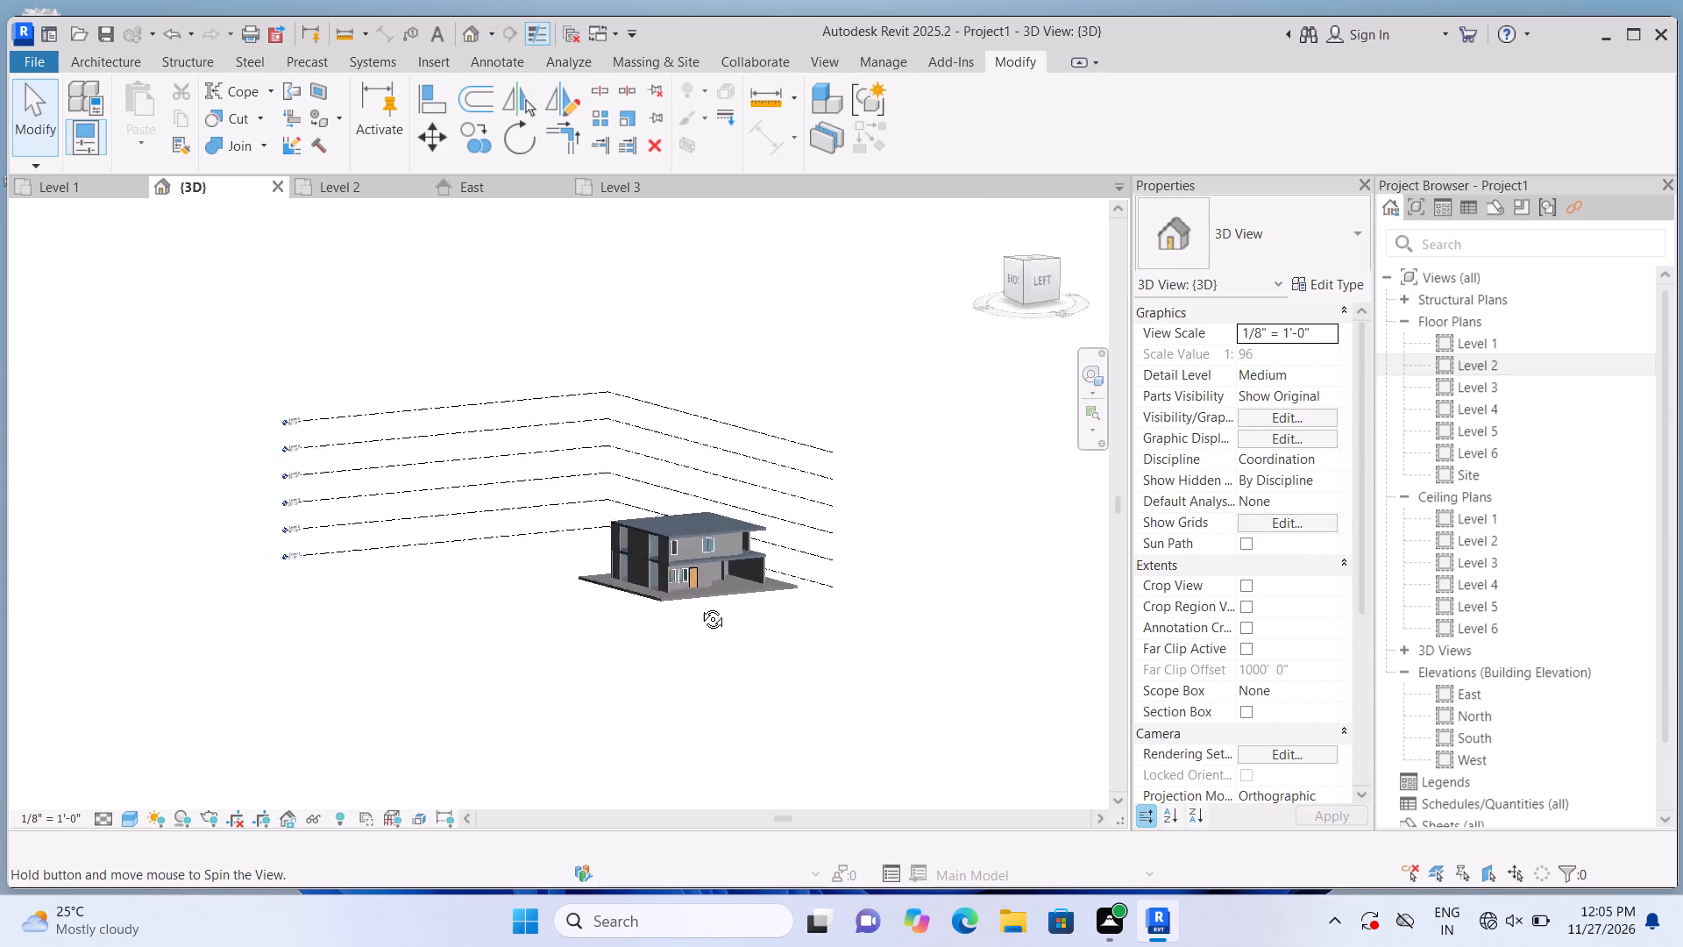
middle_click_drag(699, 606, 603, 584)
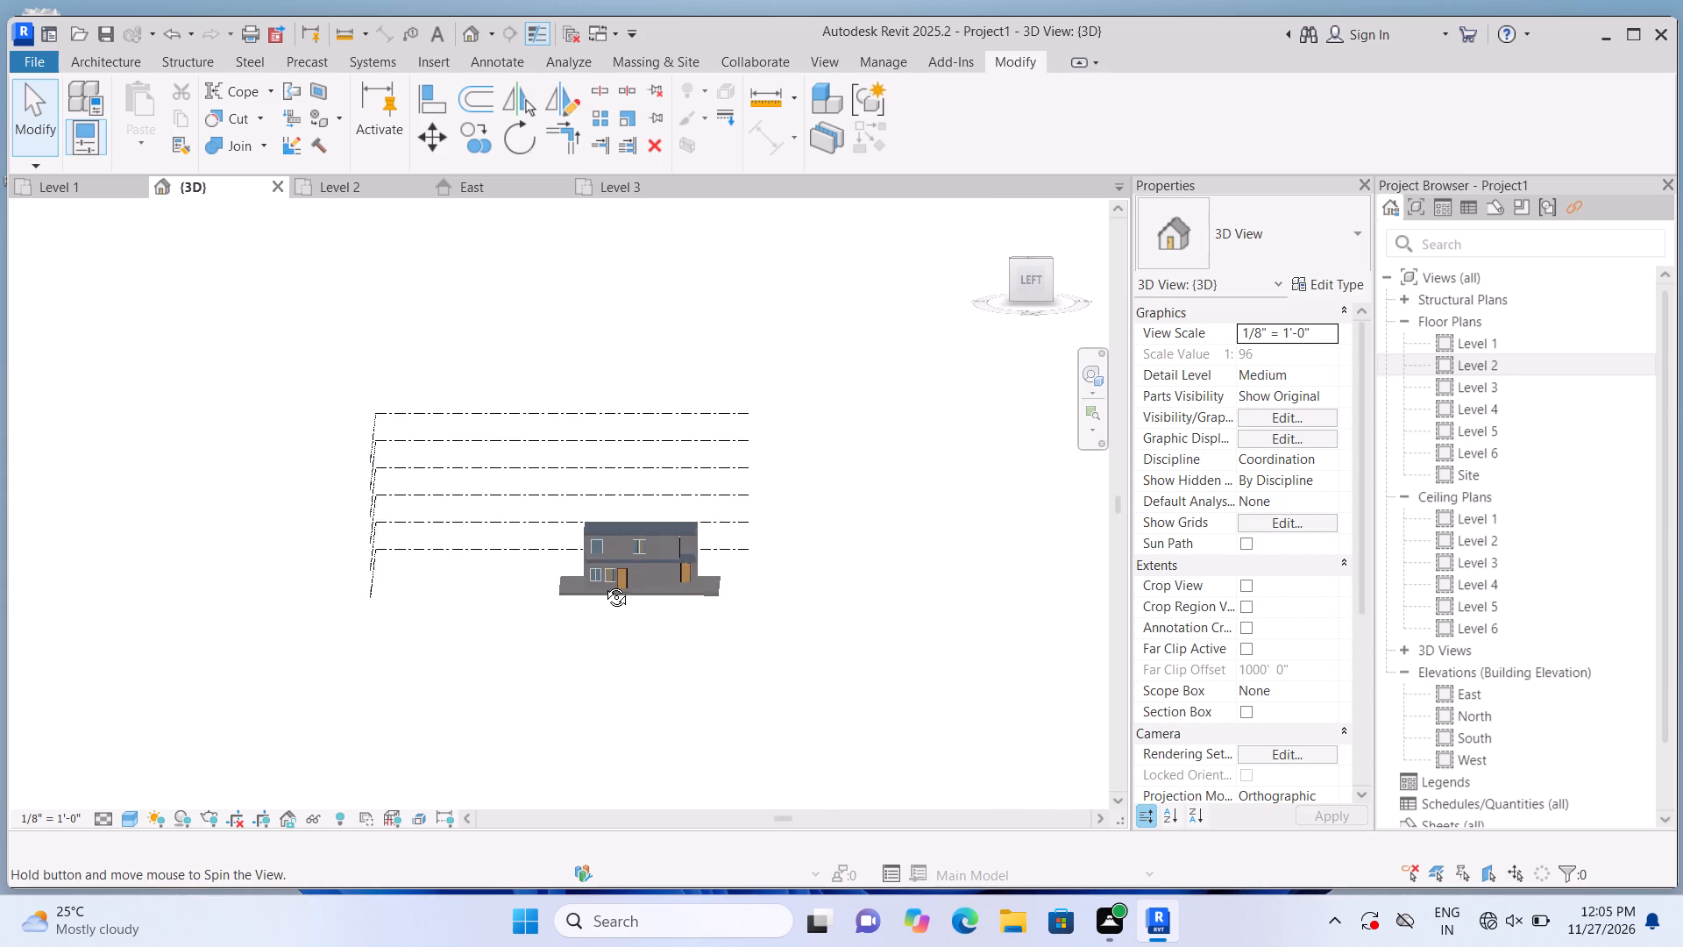
middle_click_drag(603, 584, 604, 584)
scroll(616, 514, "up", 8)
middle_click_drag(782, 657, 637, 671)
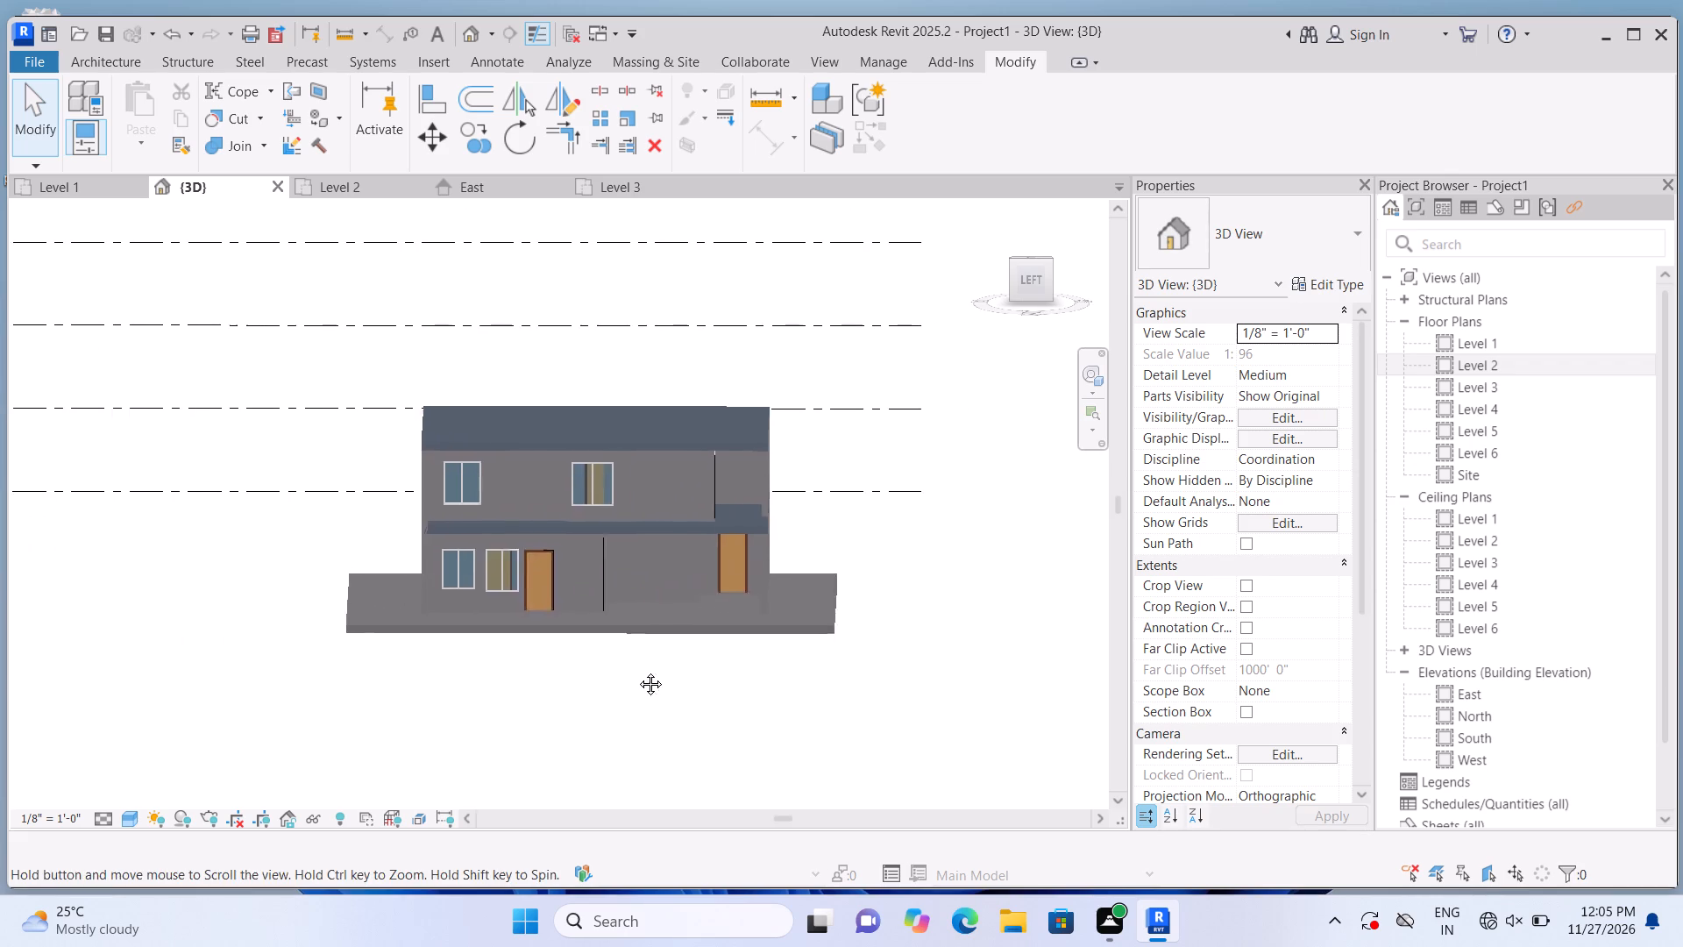
middle_click_drag(637, 671, 635, 671)
scroll(623, 671, "up", 2)
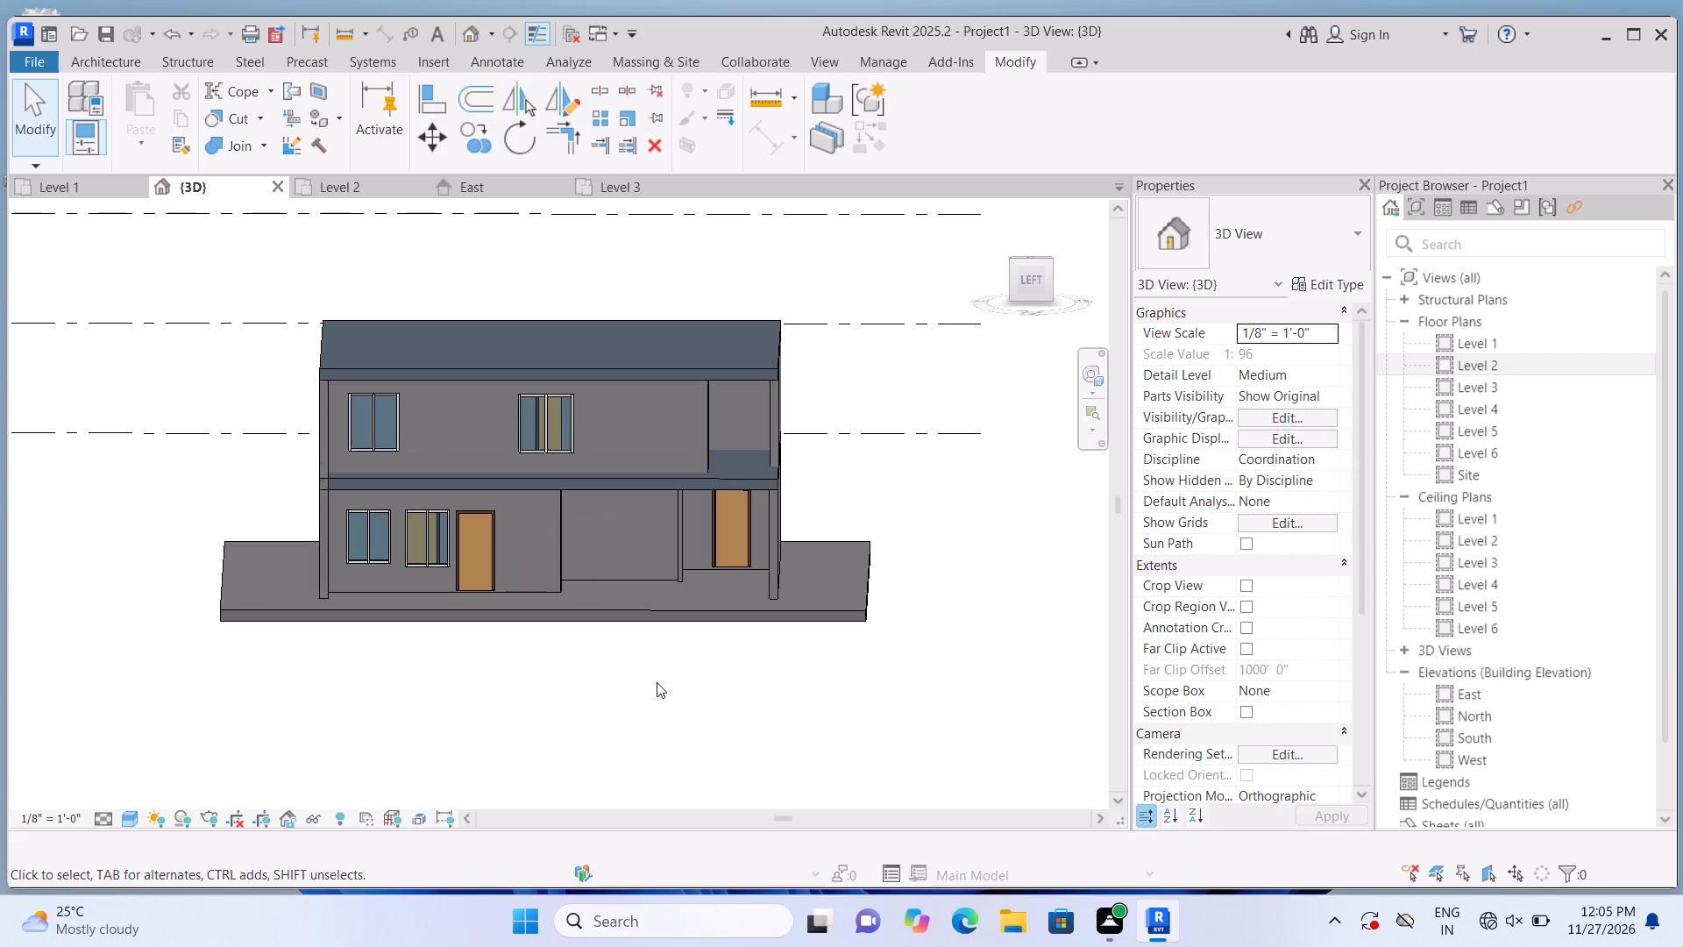
middle_click_drag(636, 716, 656, 673)
scroll(622, 652, "up", 1, "shift")
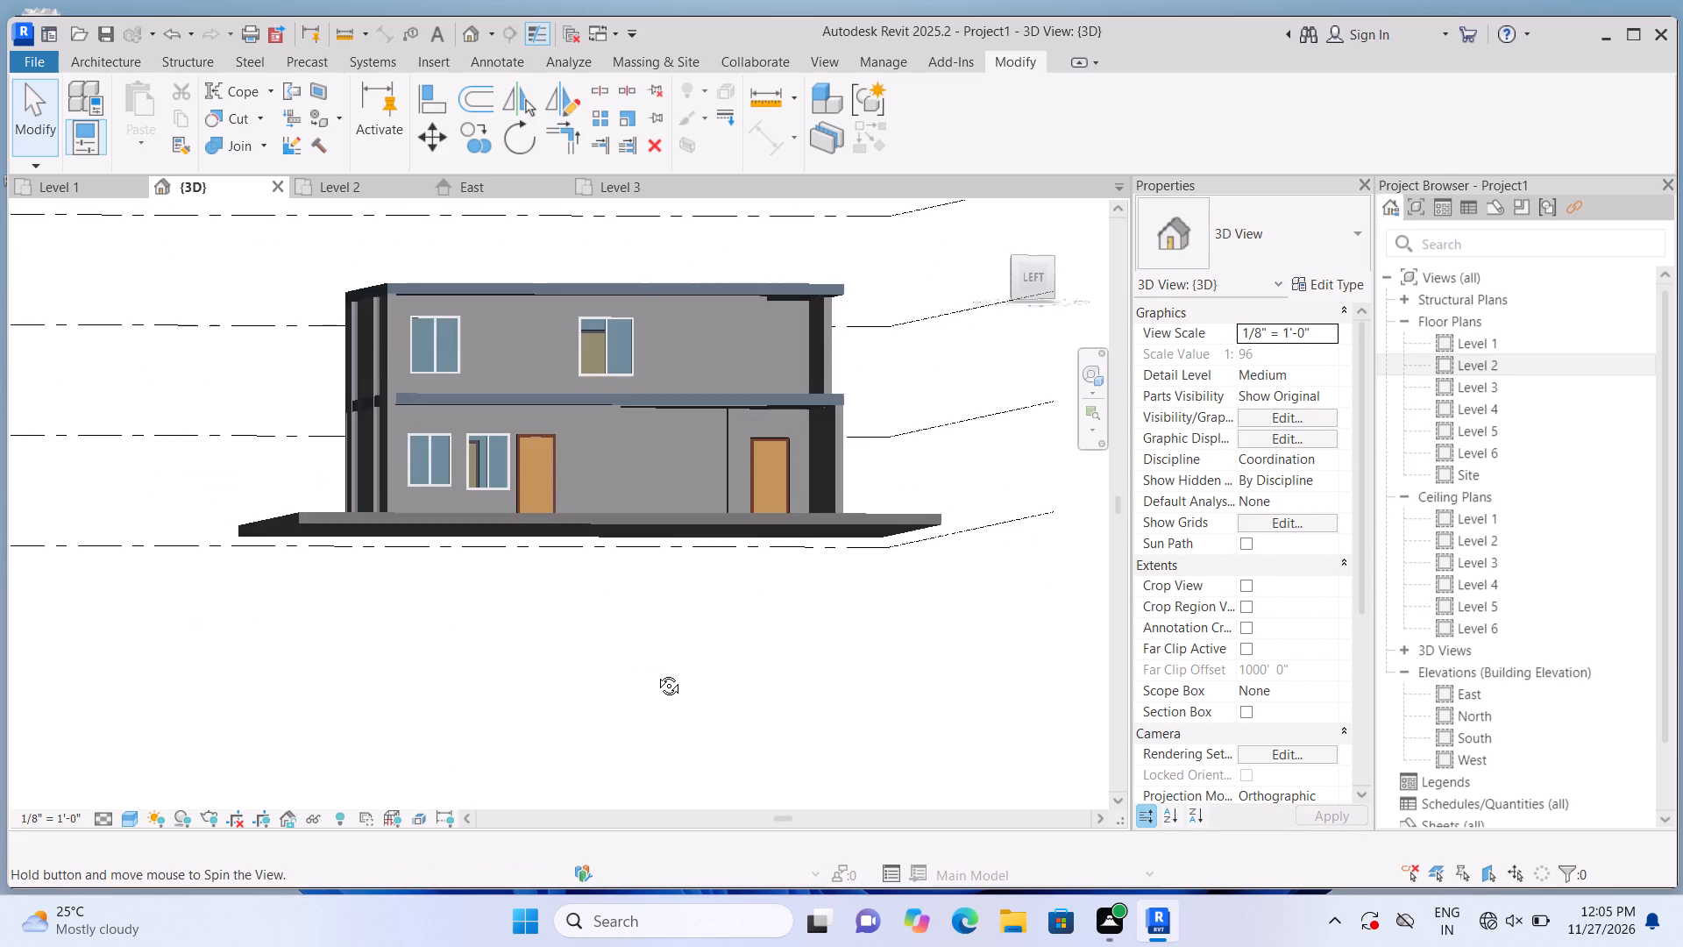
middle_click_drag(656, 673, 636, 679)
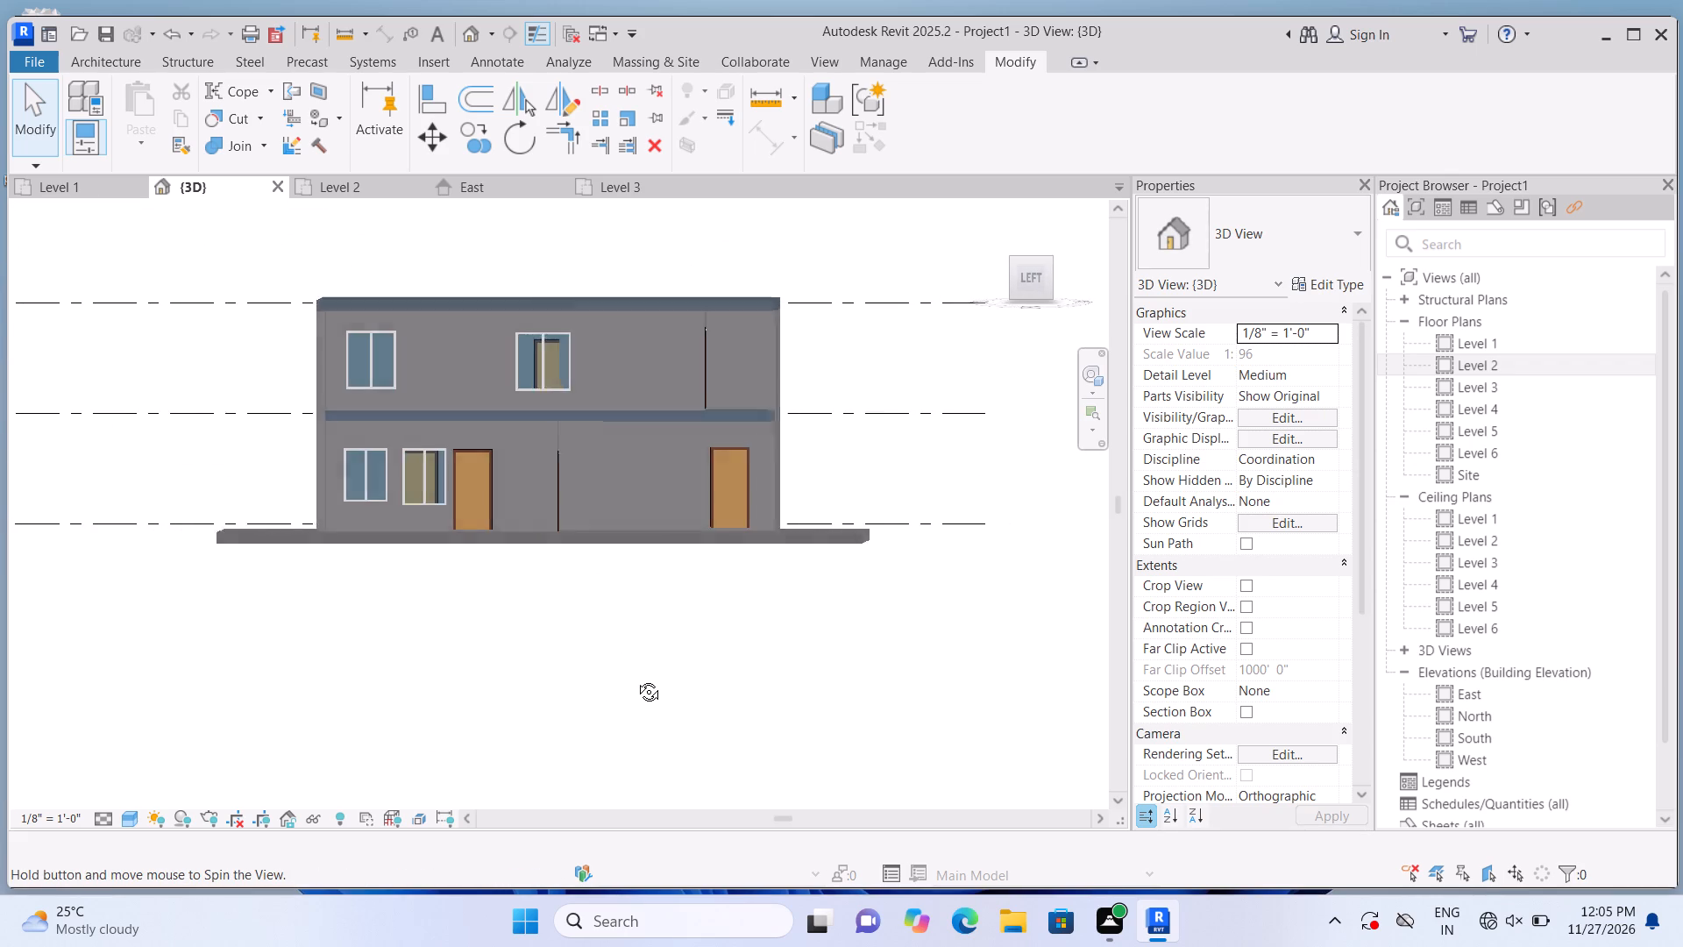
middle_click_drag(636, 679, 643, 679)
middle_click_drag(630, 666, 629, 782)
middle_click(612, 787, "shift")
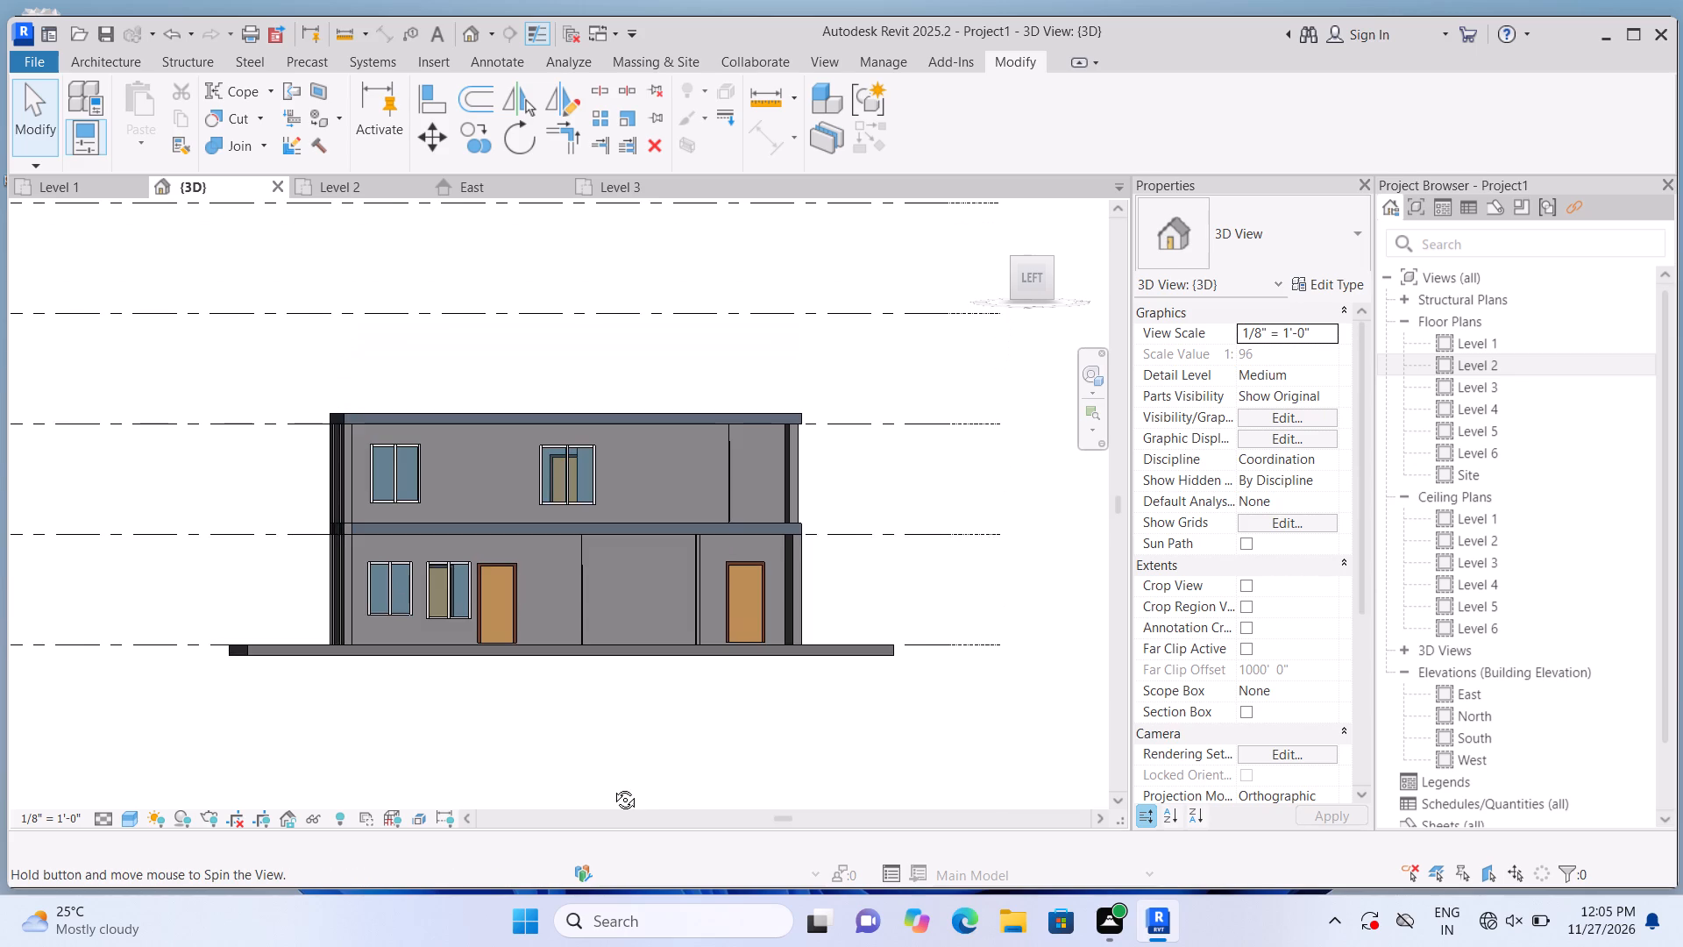
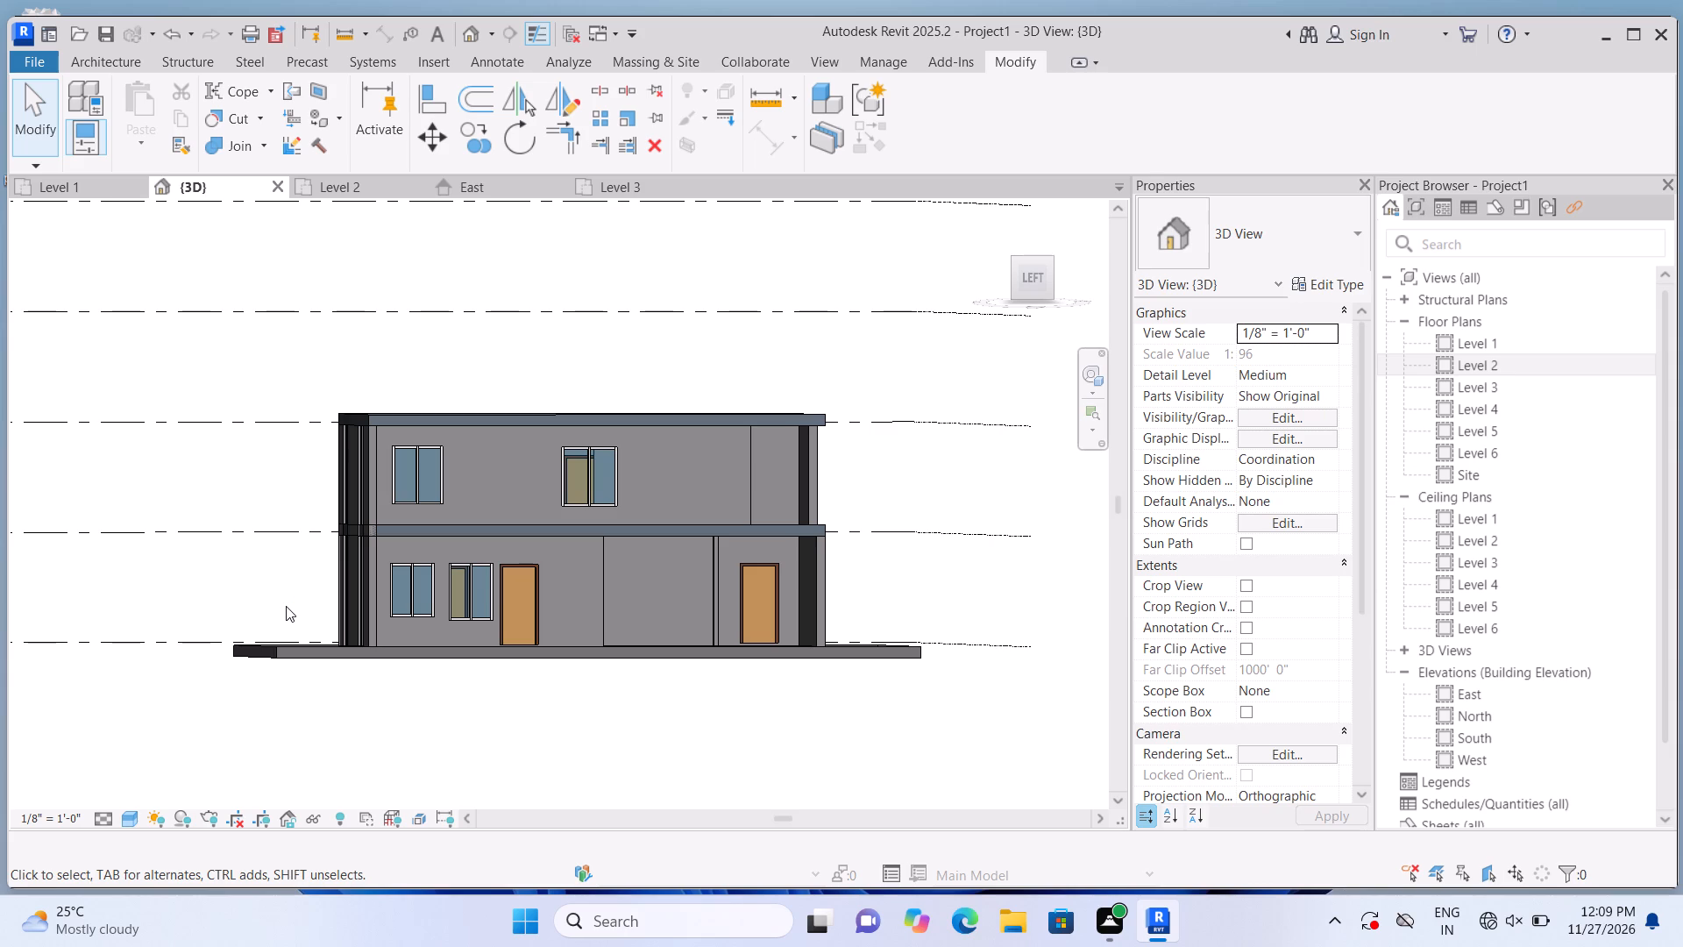
Start a new in-place model in the Generic Models category, accepting the proposed name.
left_click(118, 58)
left_click(257, 137)
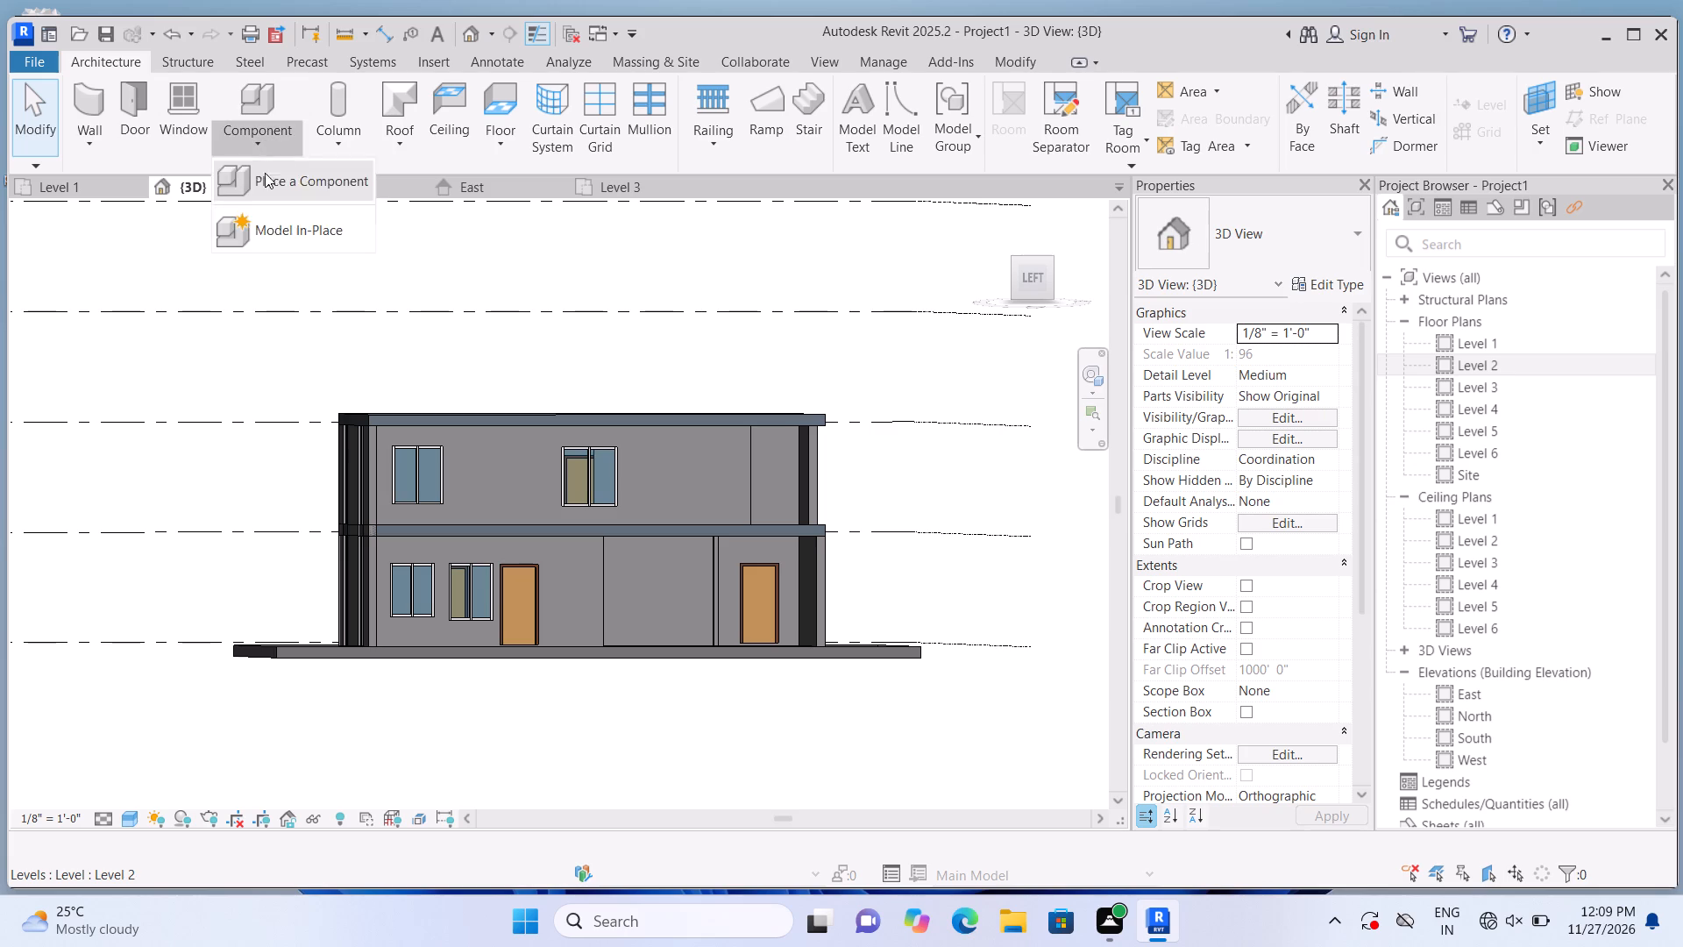
left_click(270, 213)
scroll(899, 353, "down", 6)
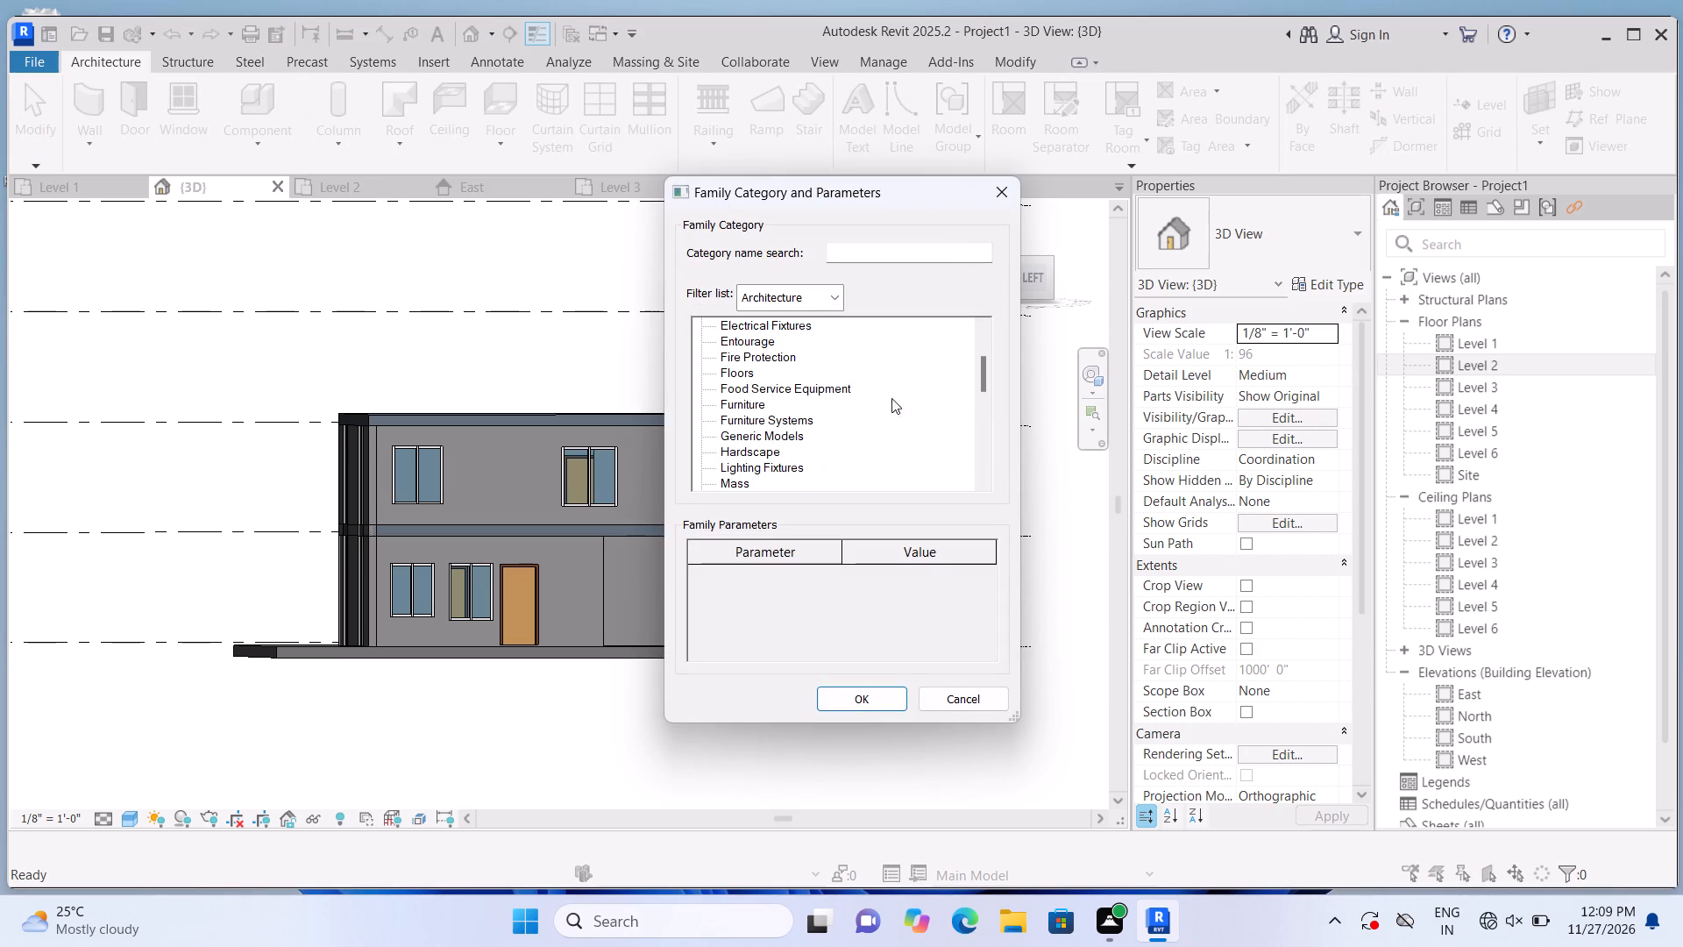
left_click(800, 434)
left_click(851, 693)
left_click(879, 484)
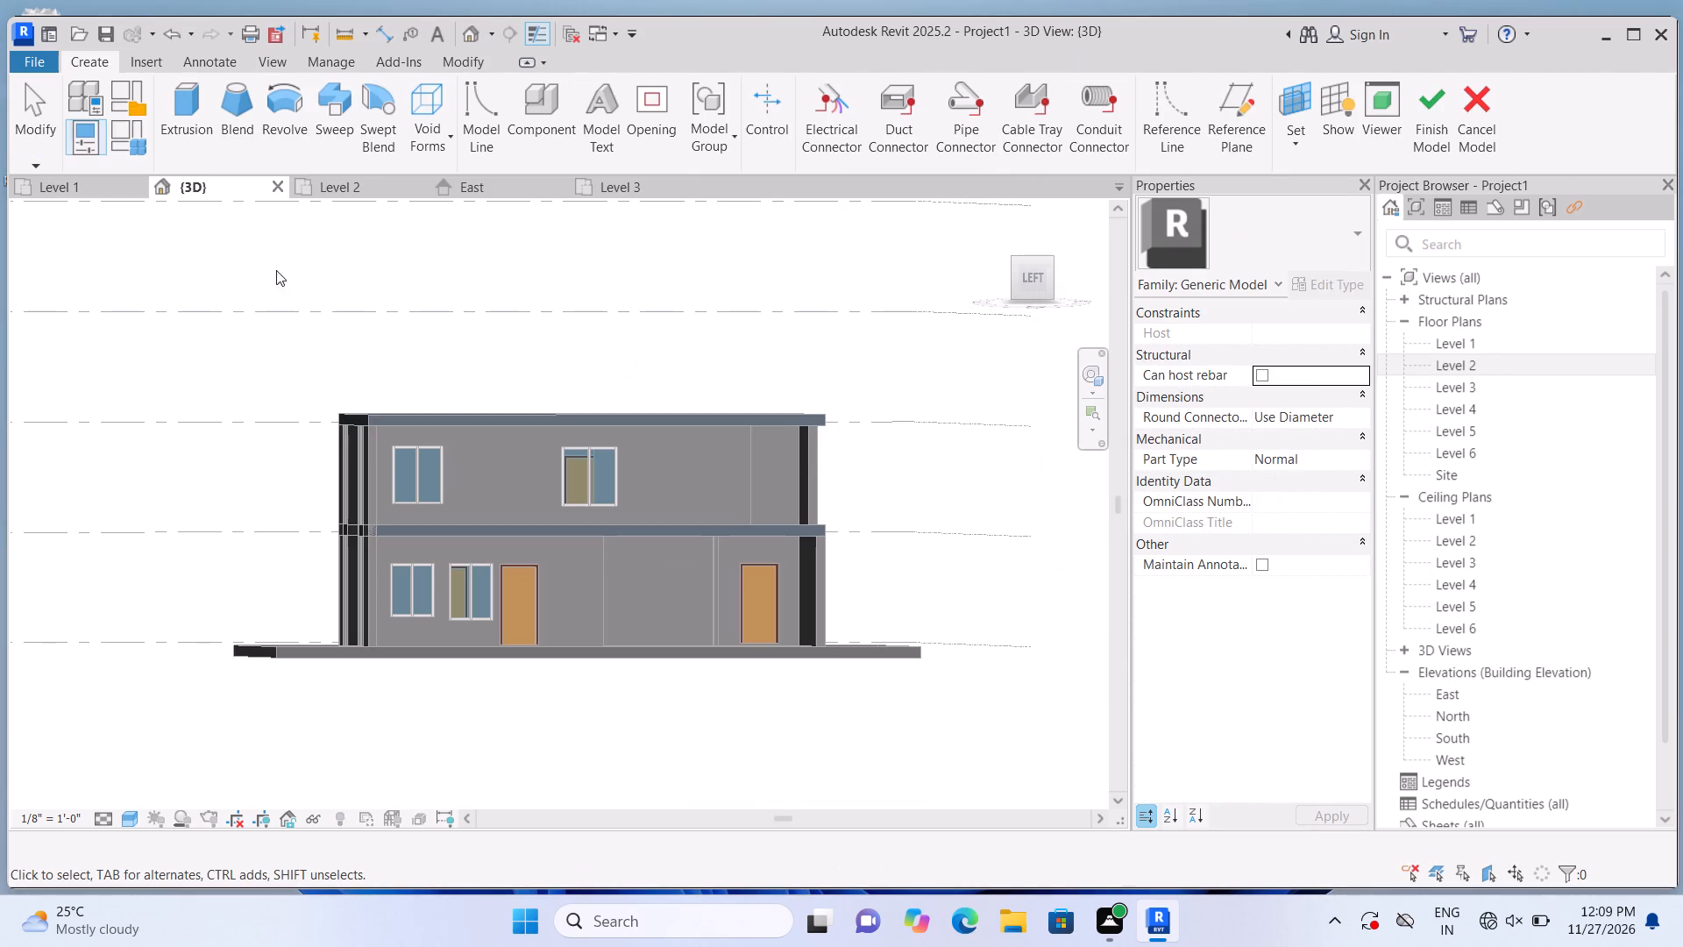
Start an extrusion and pick the edge face of the roof slab between the two storeys as its work plane.
left_click(182, 132)
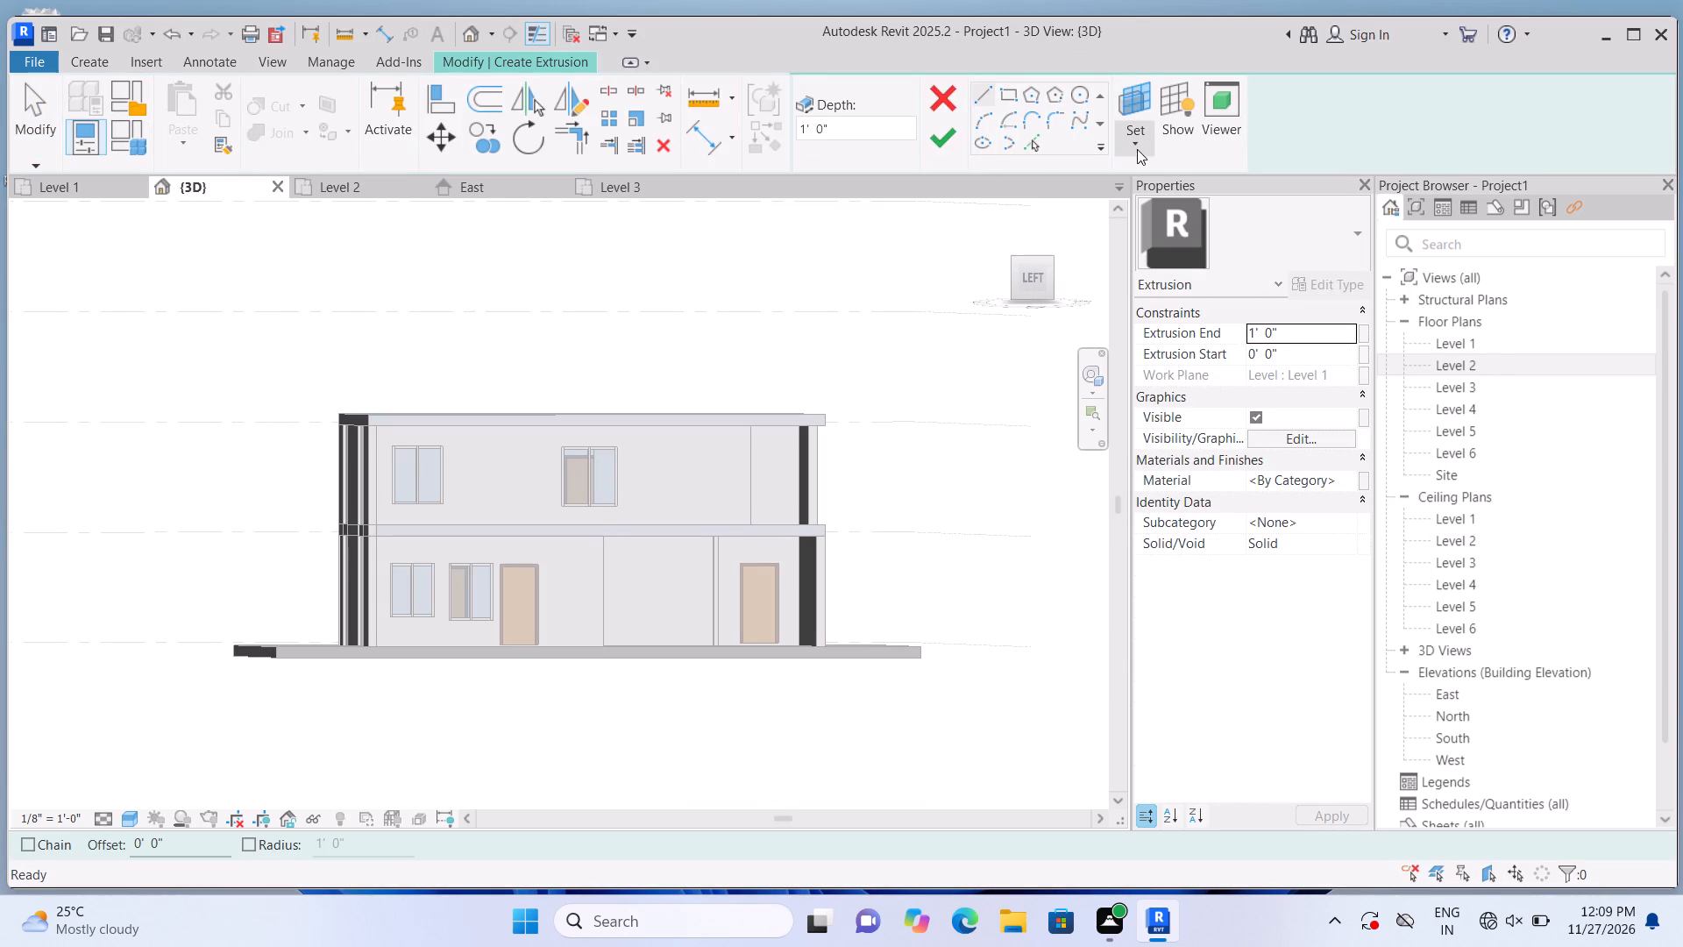
left_click(1127, 140)
left_click(1137, 214)
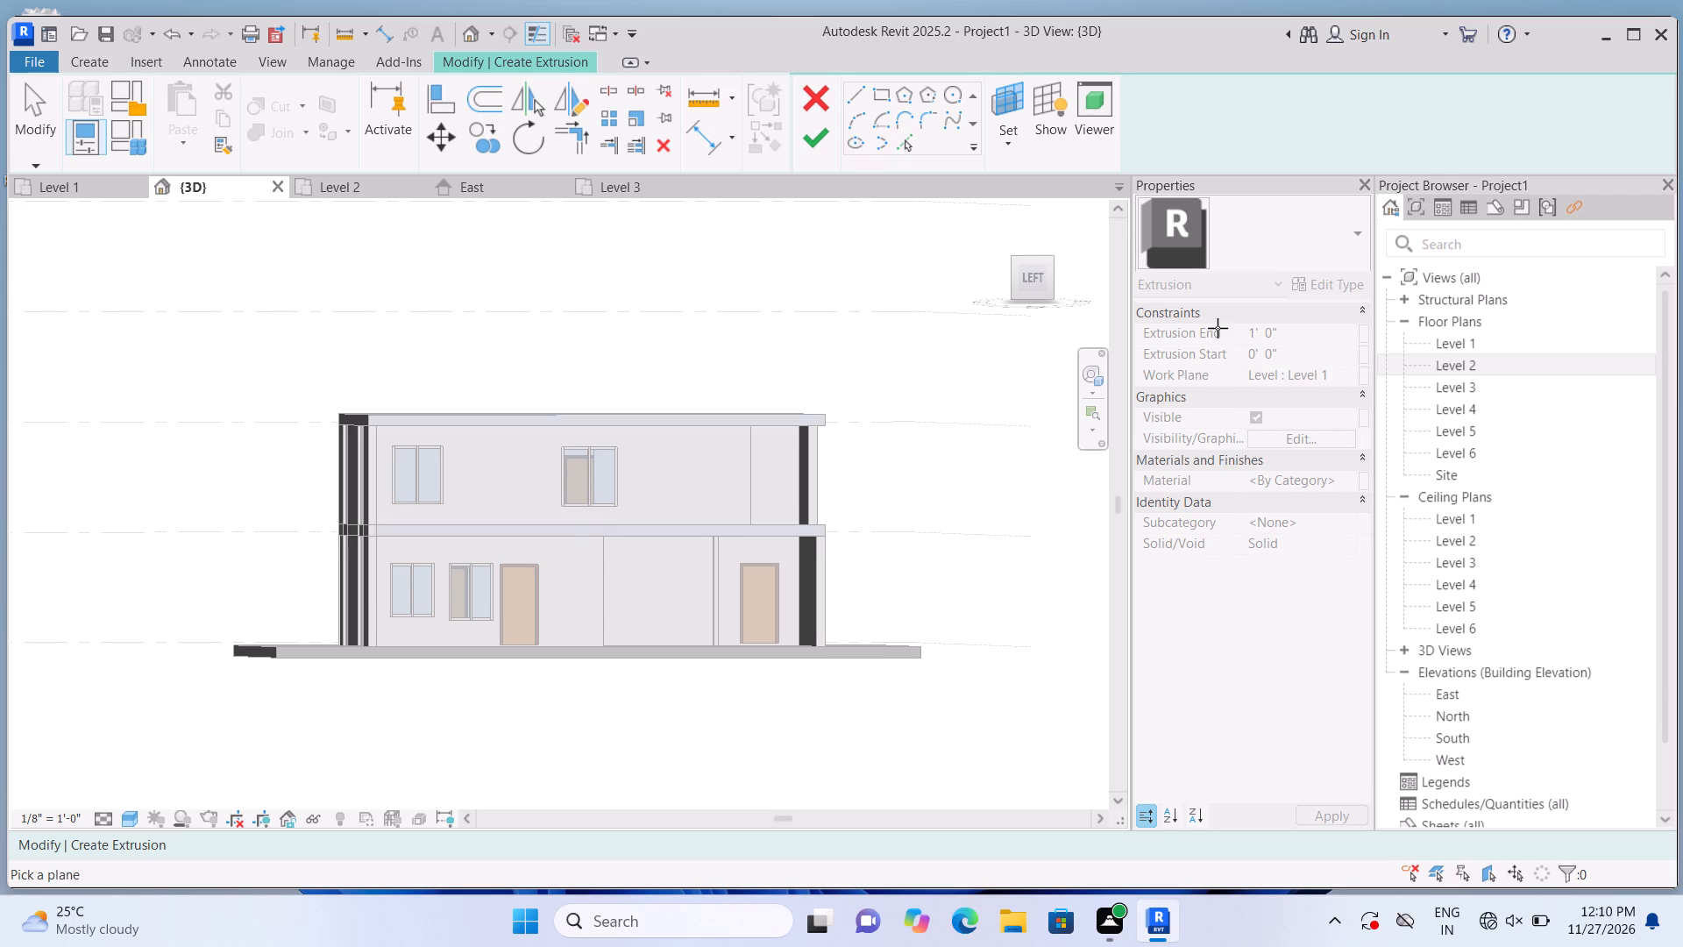
scroll(619, 526, "up", 1)
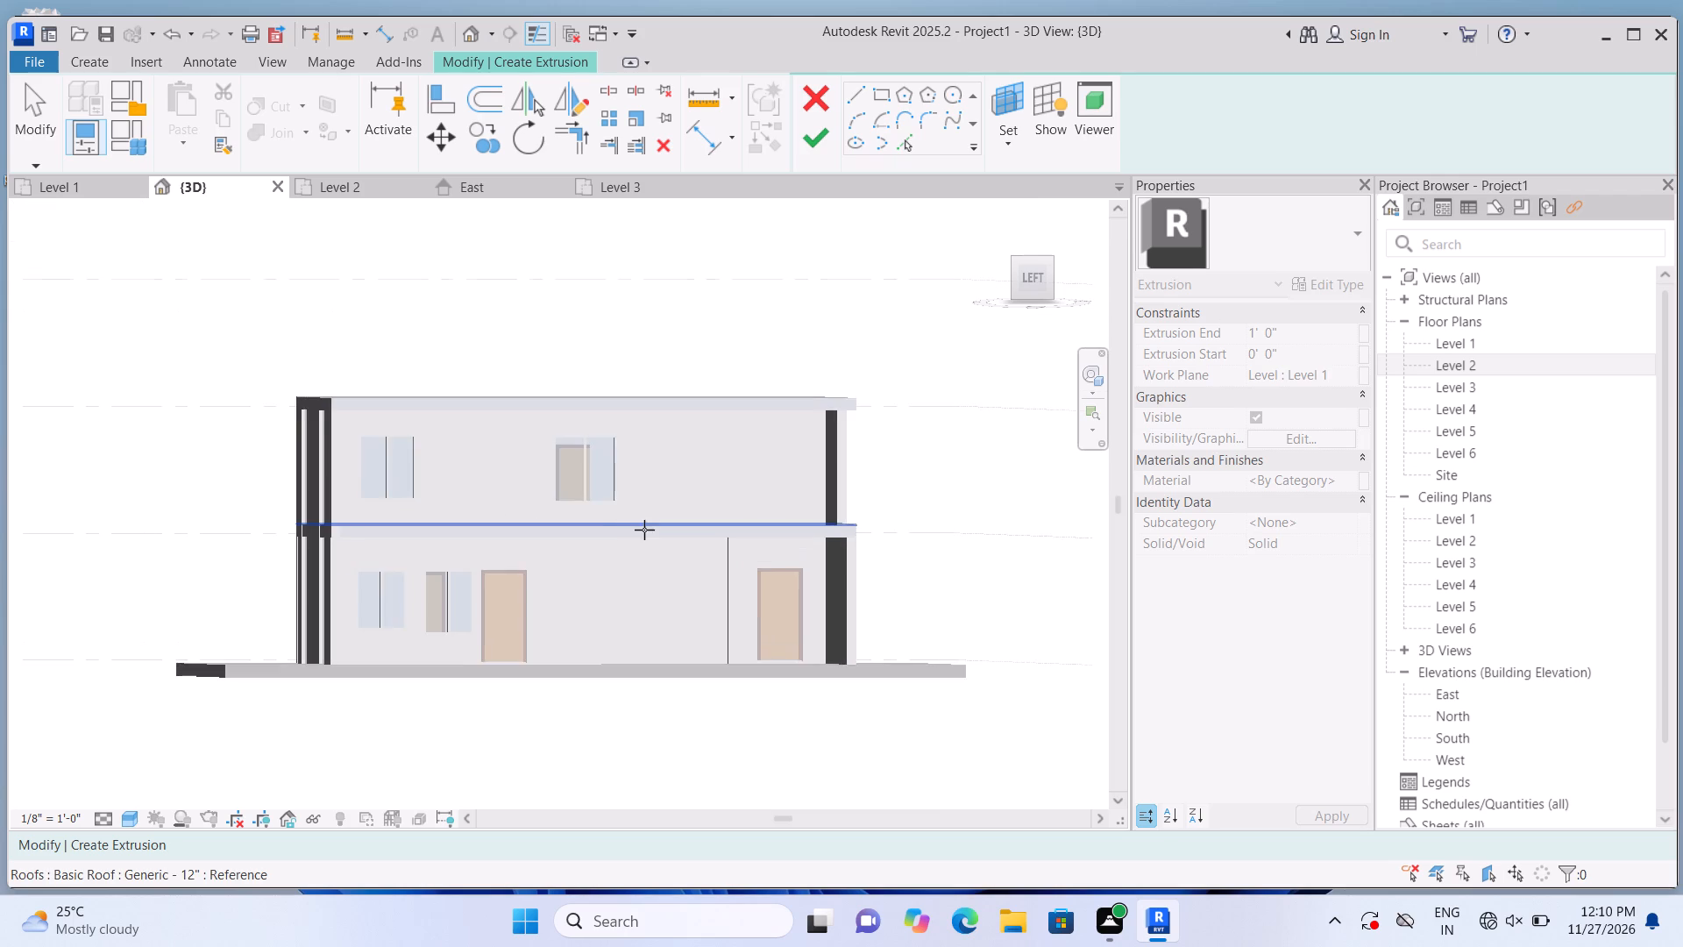
scroll(644, 530, "up", 1)
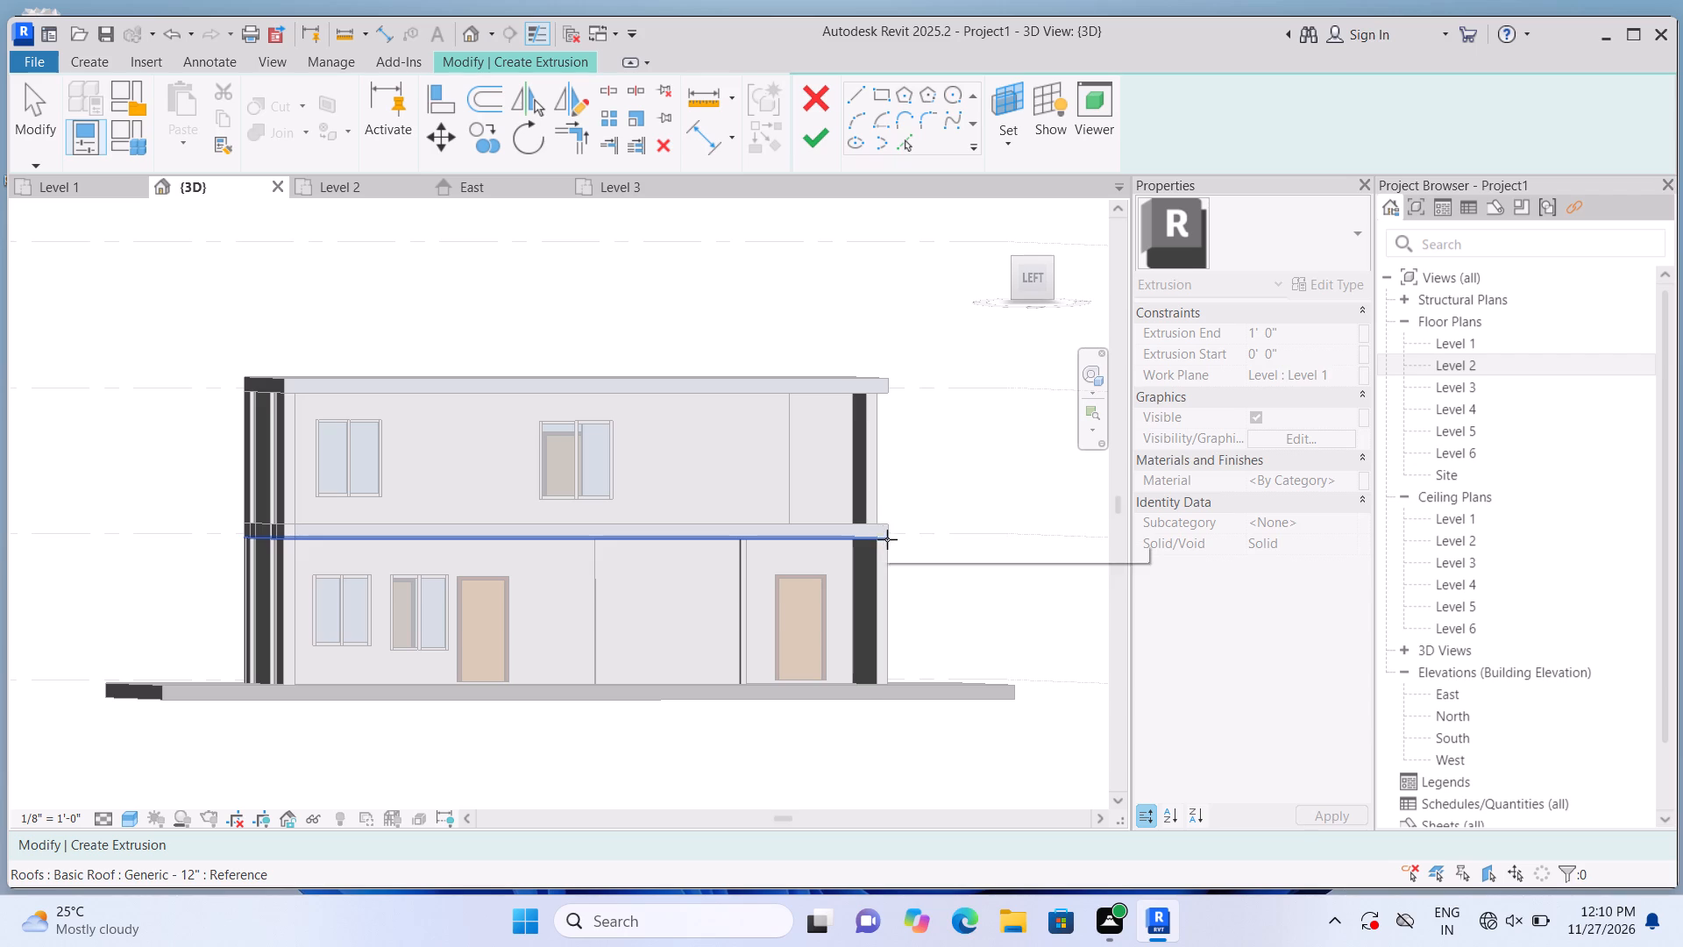
scroll(890, 545, "up", 9)
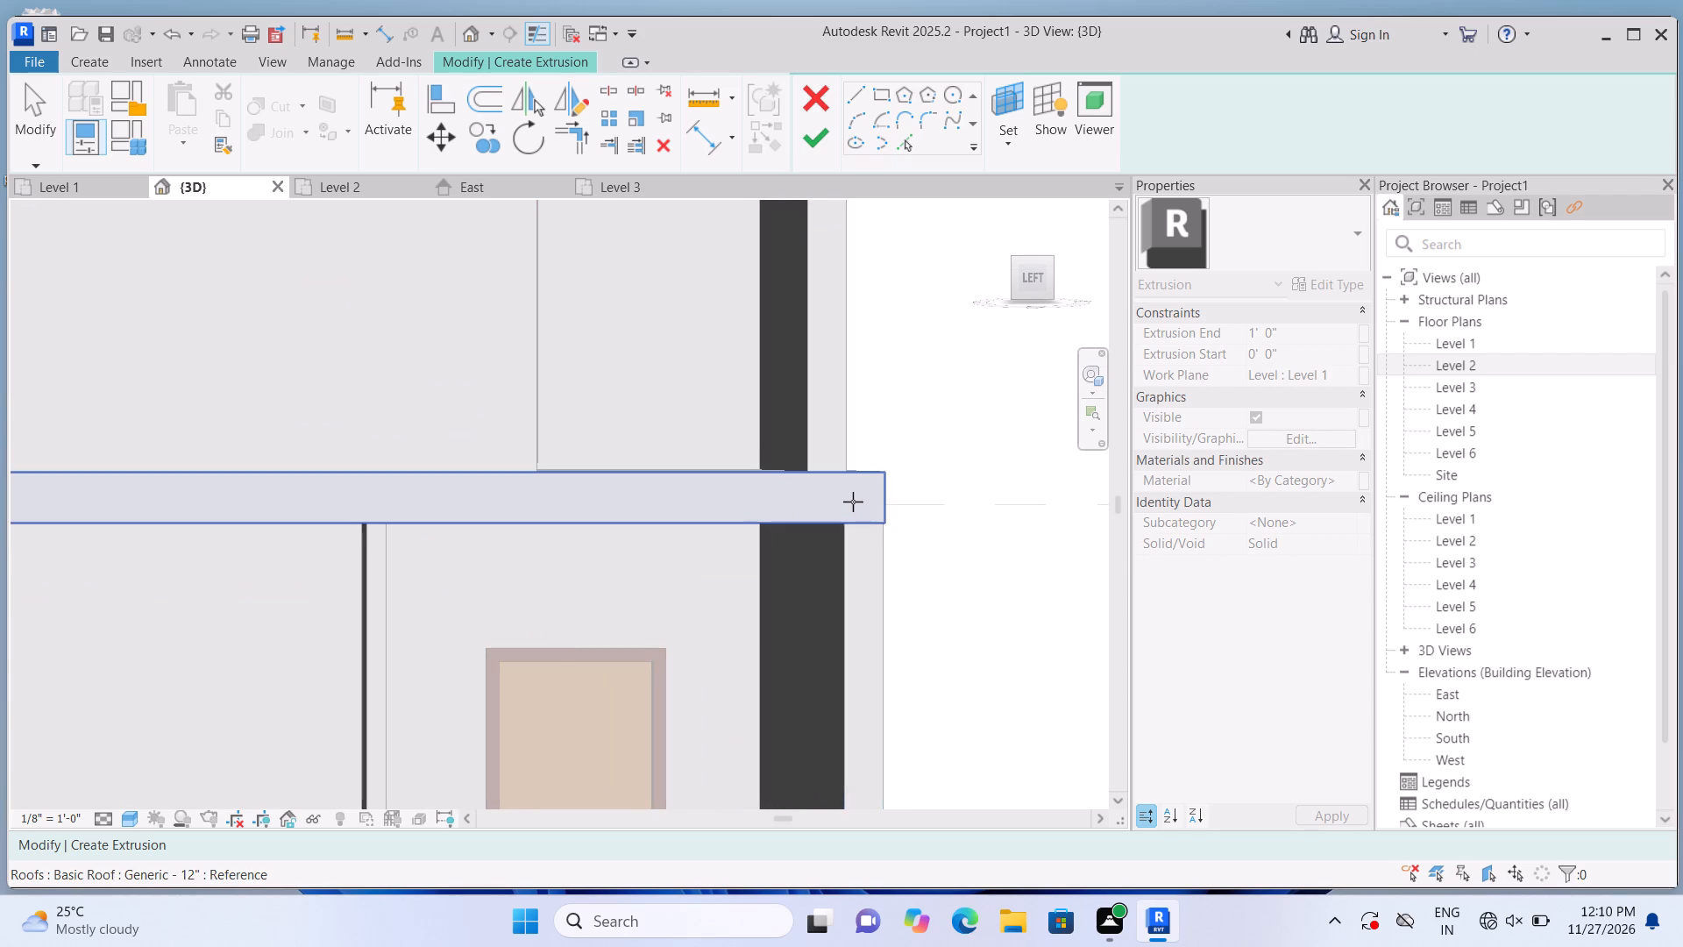
left_click(853, 502)
scroll(878, 488, "down", 5)
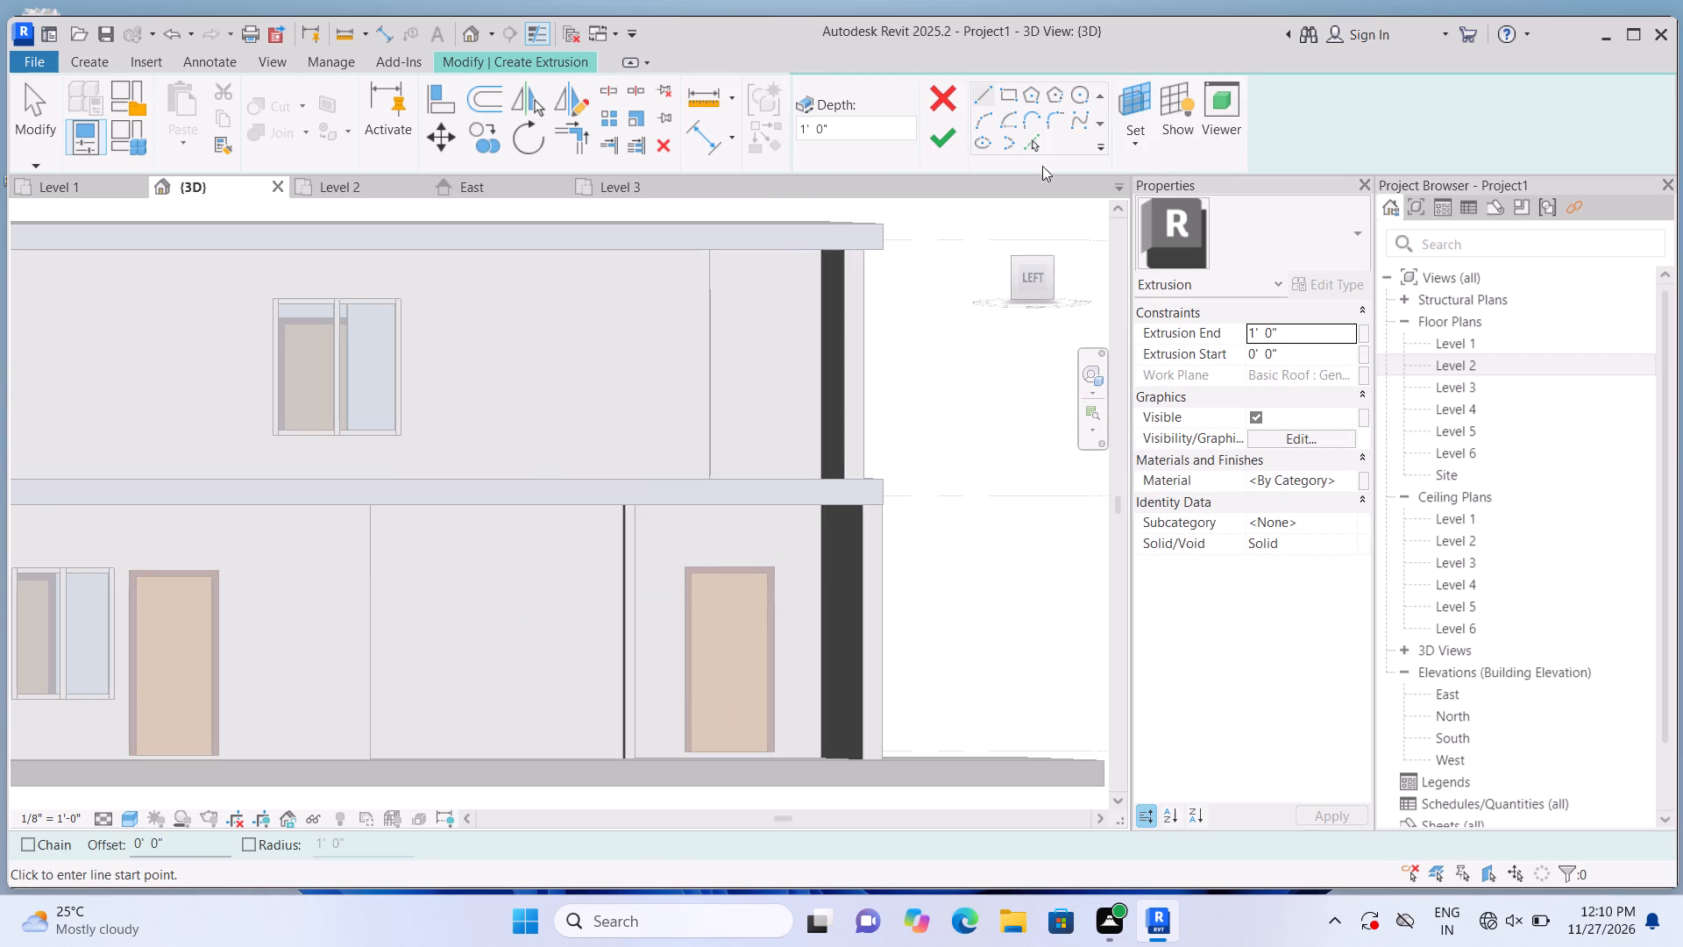
Sketch a 23'-6 3/4" by 1'-0" rectangle on the lower slab edge, from the 4.5" wall to the slab's end, and extrude it 1'-0".
left_click(1019, 96)
scroll(941, 405, "down", 2)
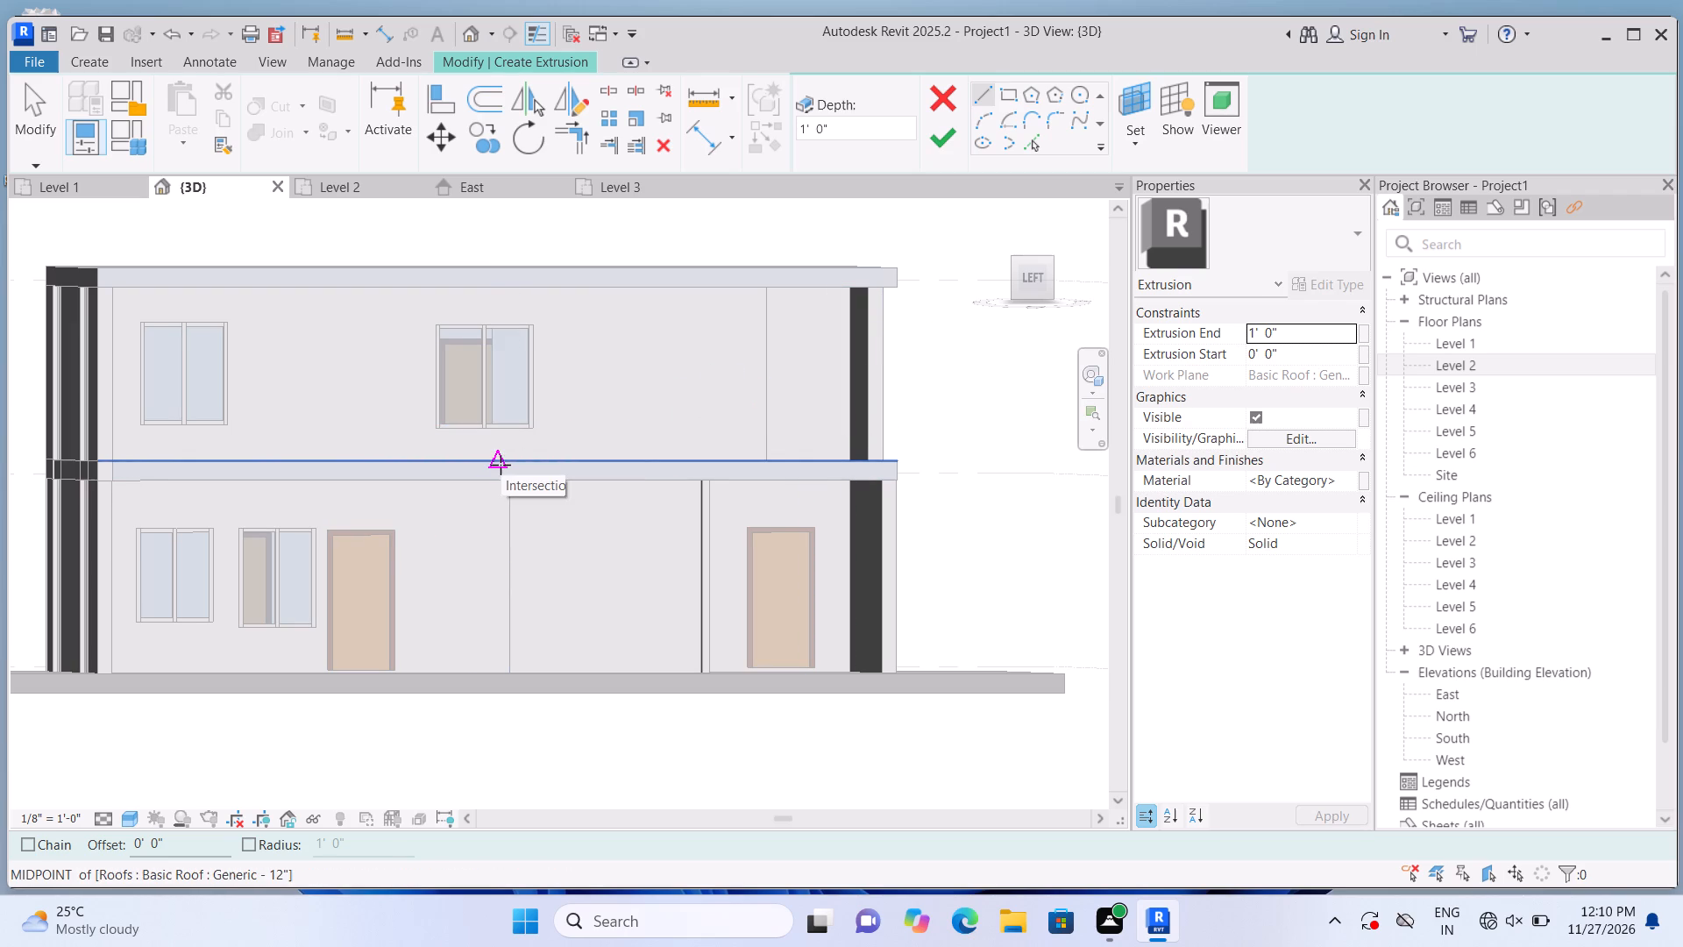
left_click(444, 466)
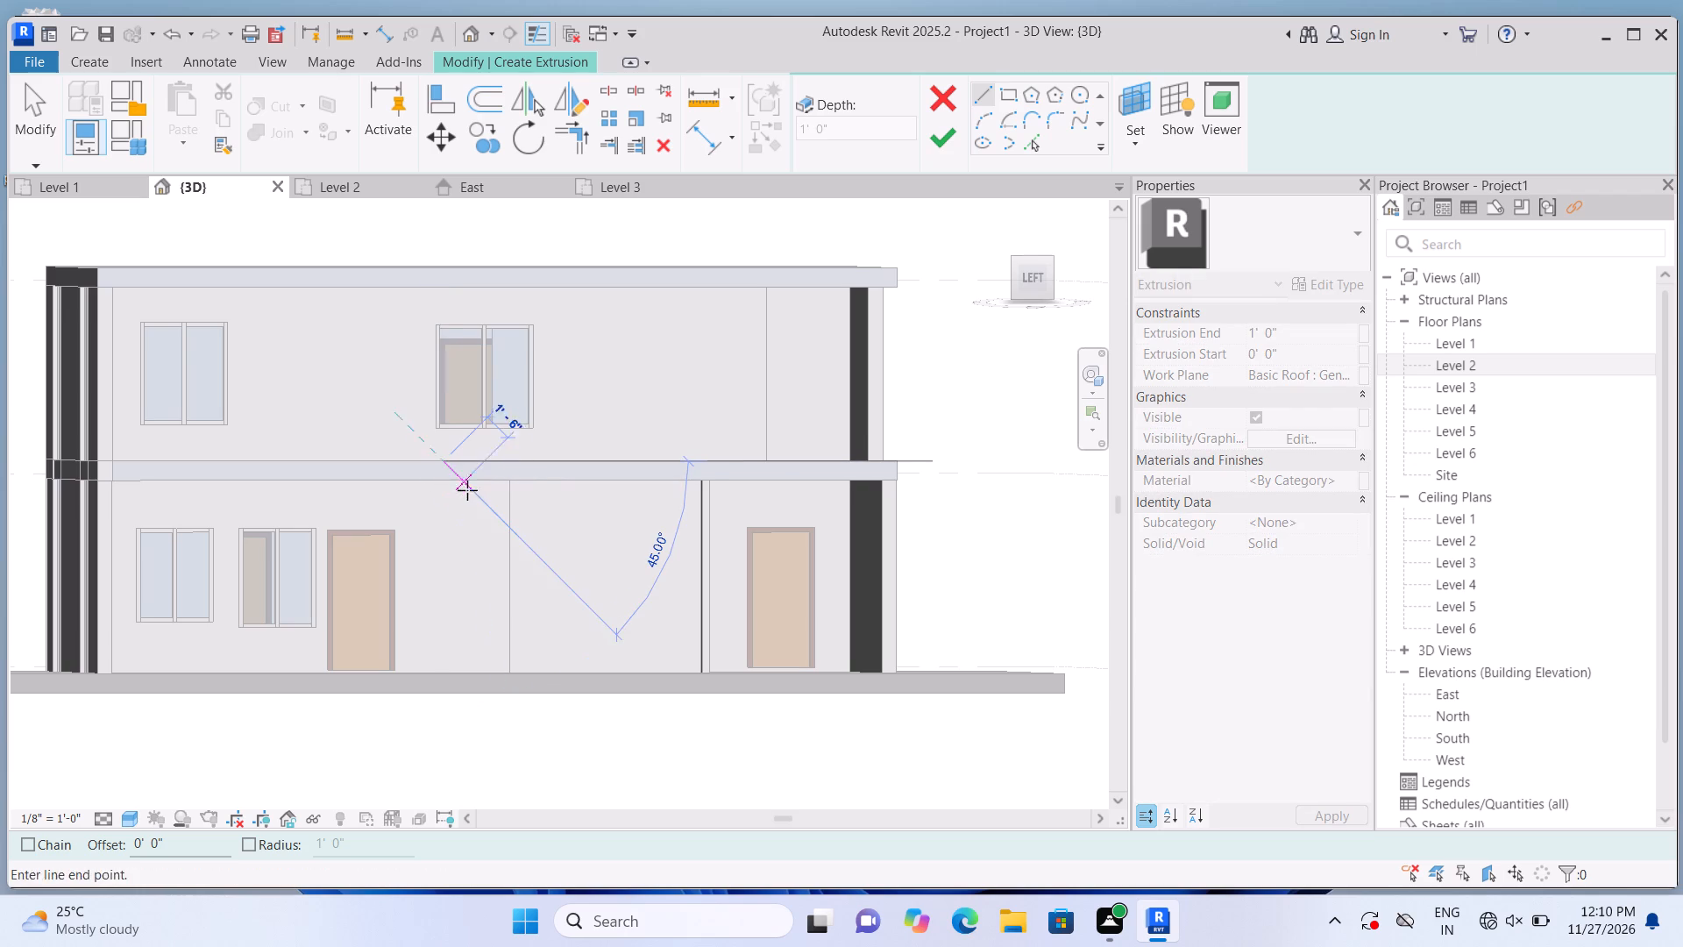
left_click(1003, 102)
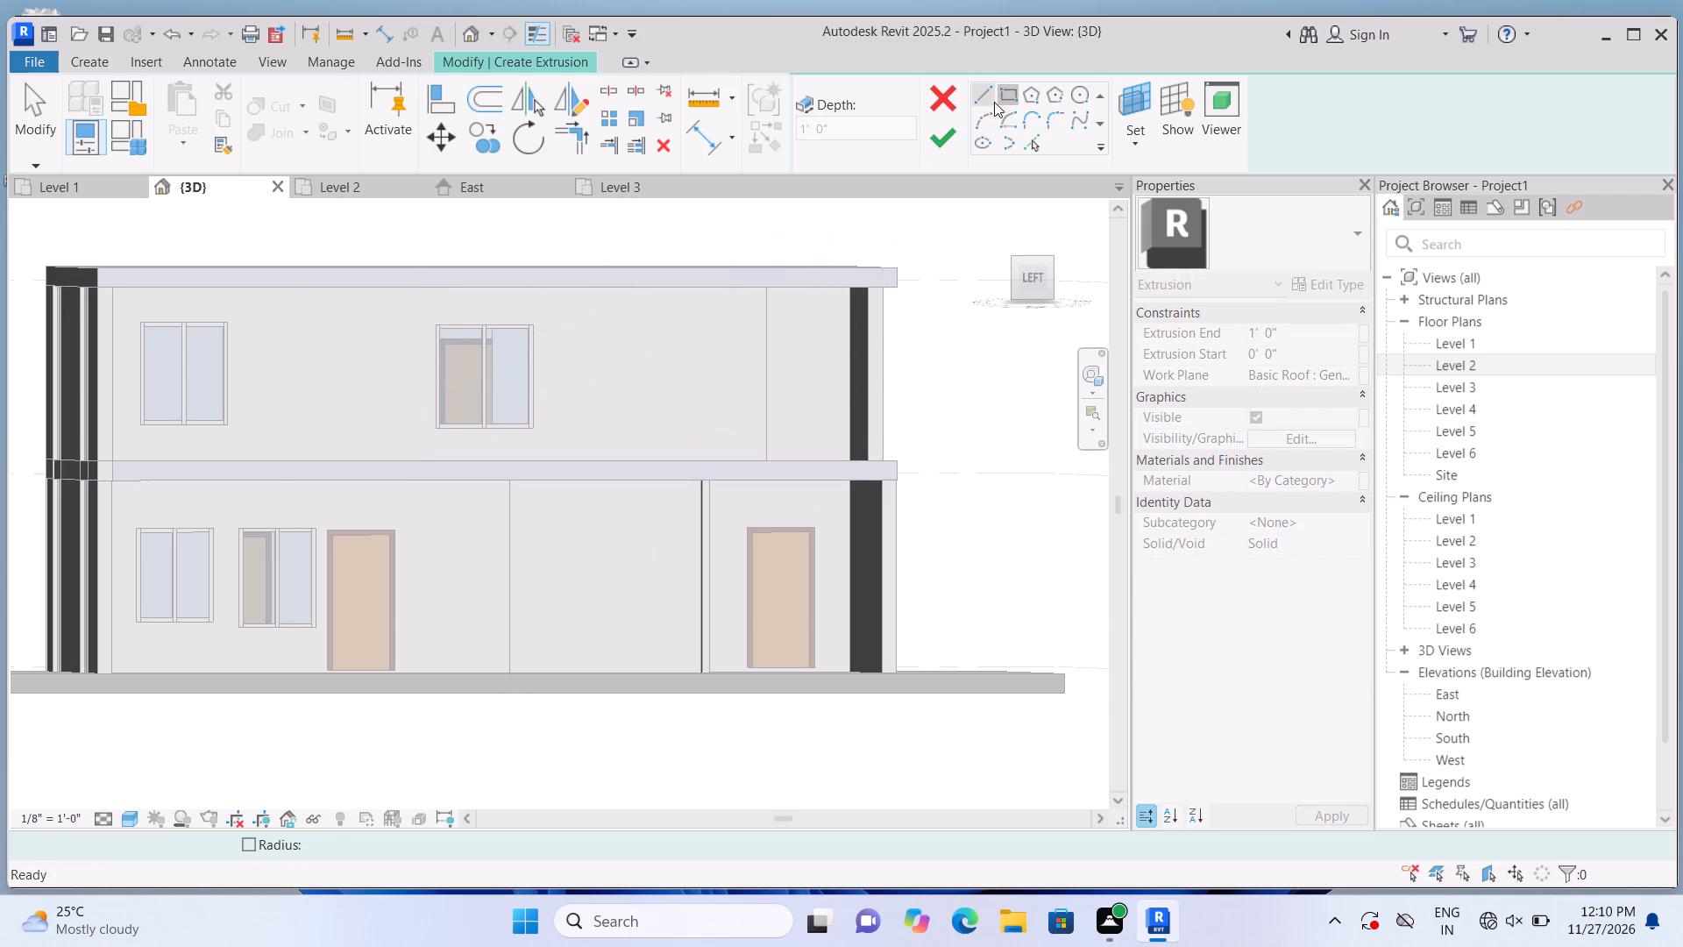
left_click(442, 459)
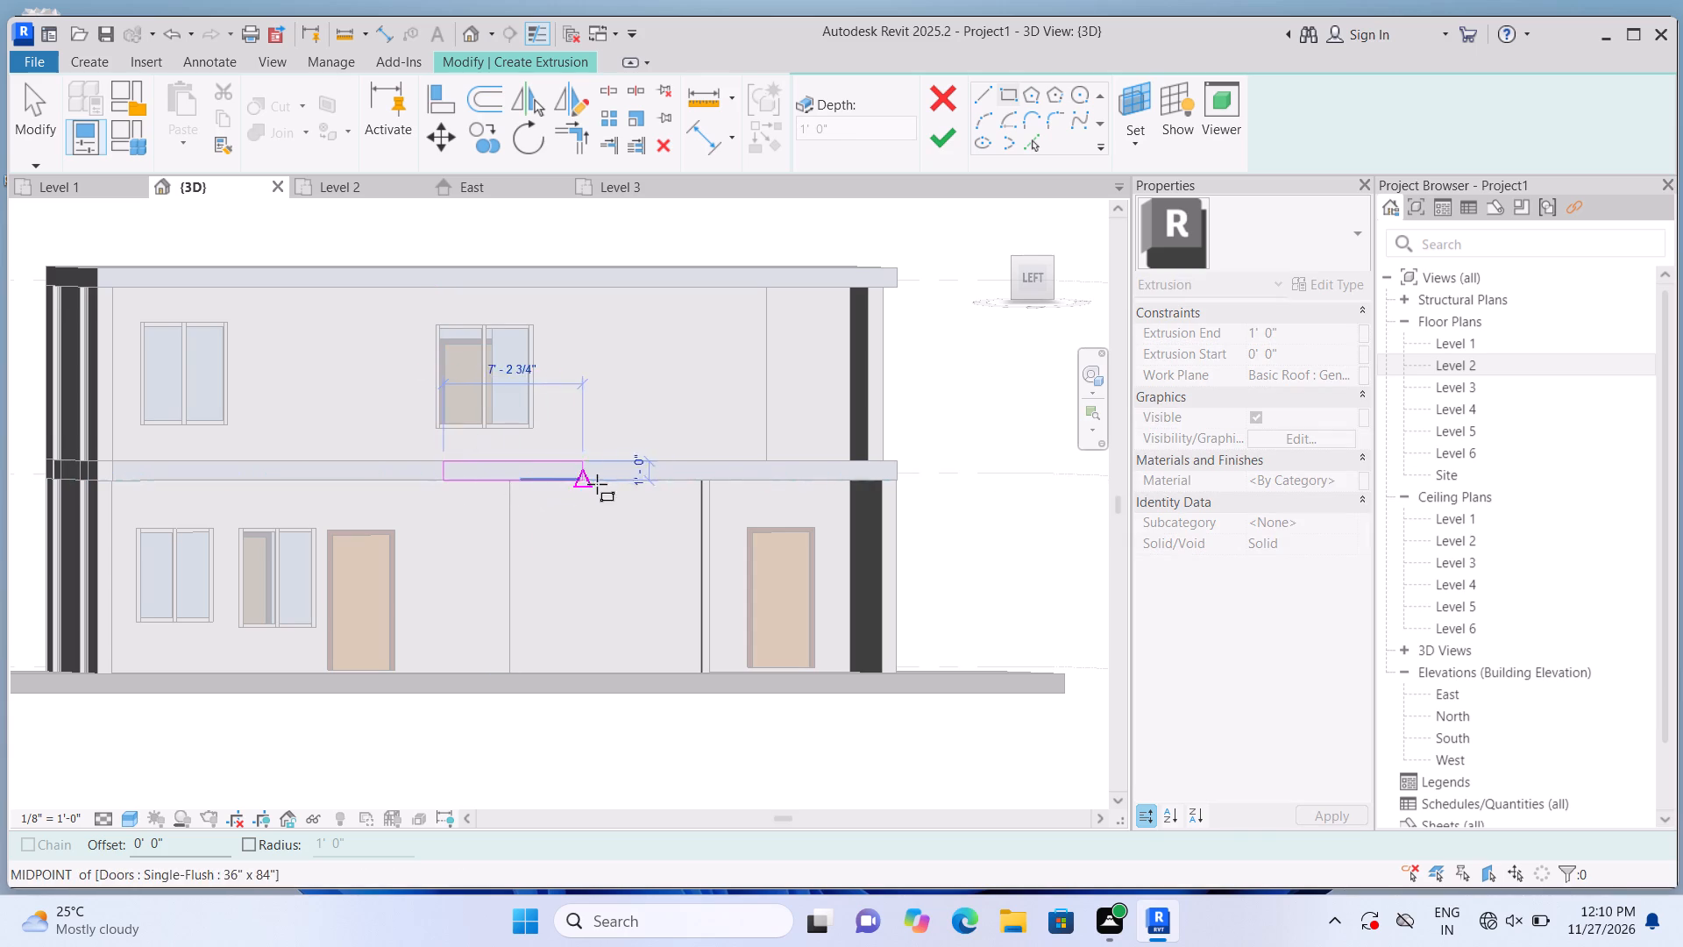
left_click(898, 483)
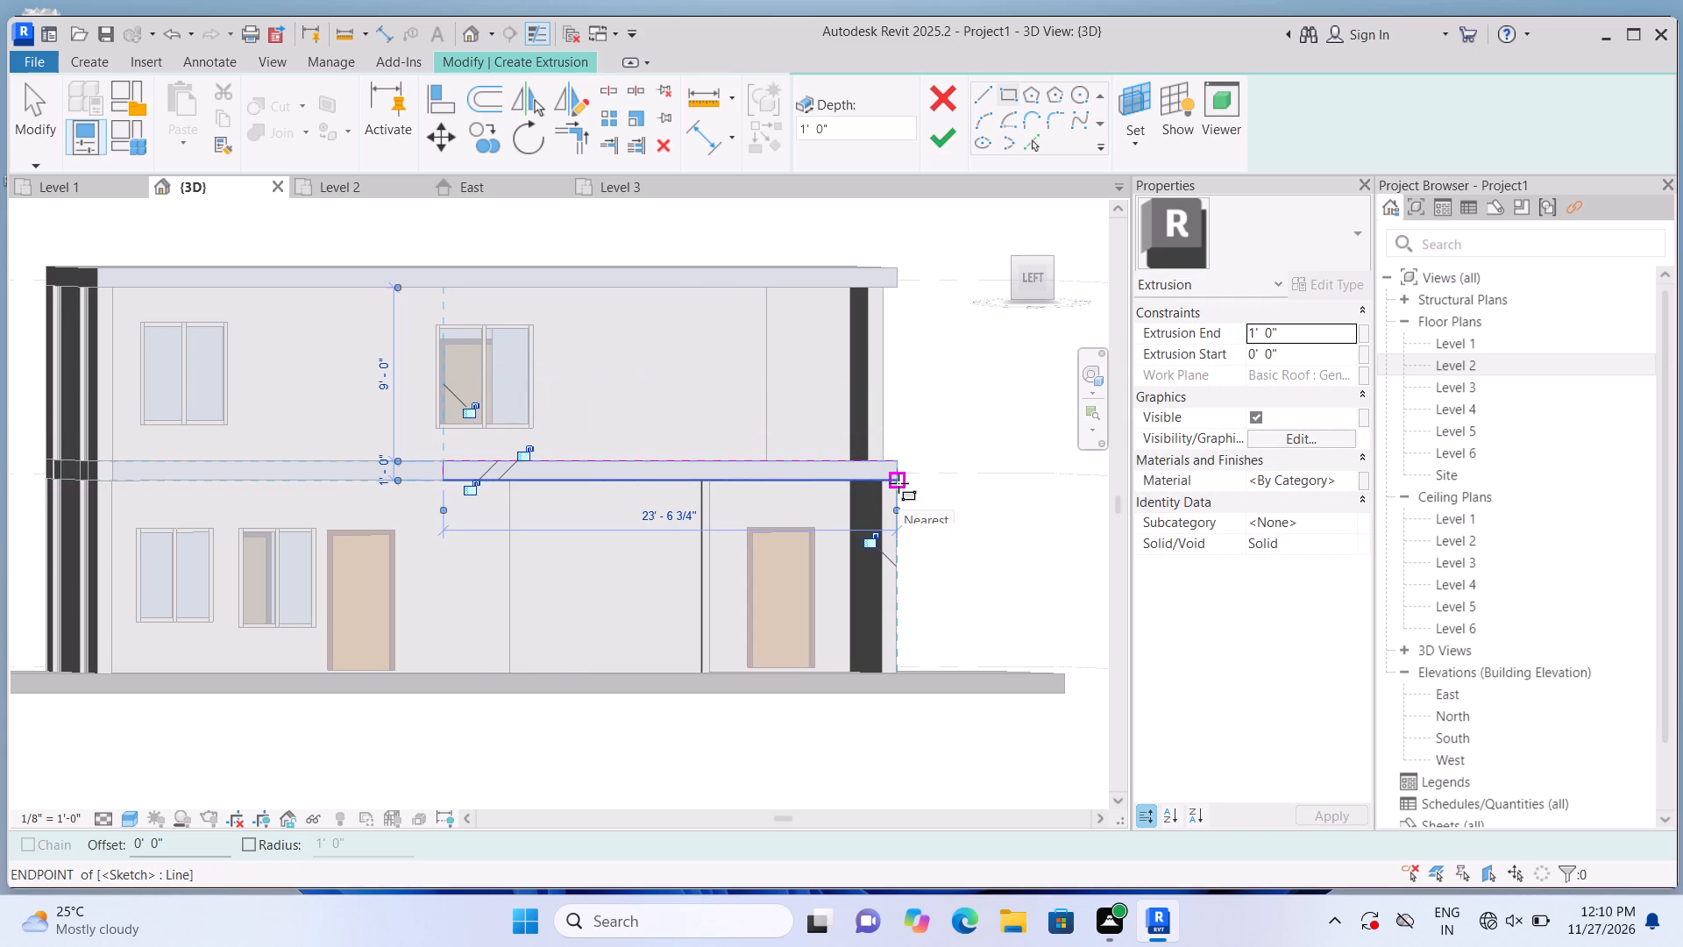
left_click(942, 144)
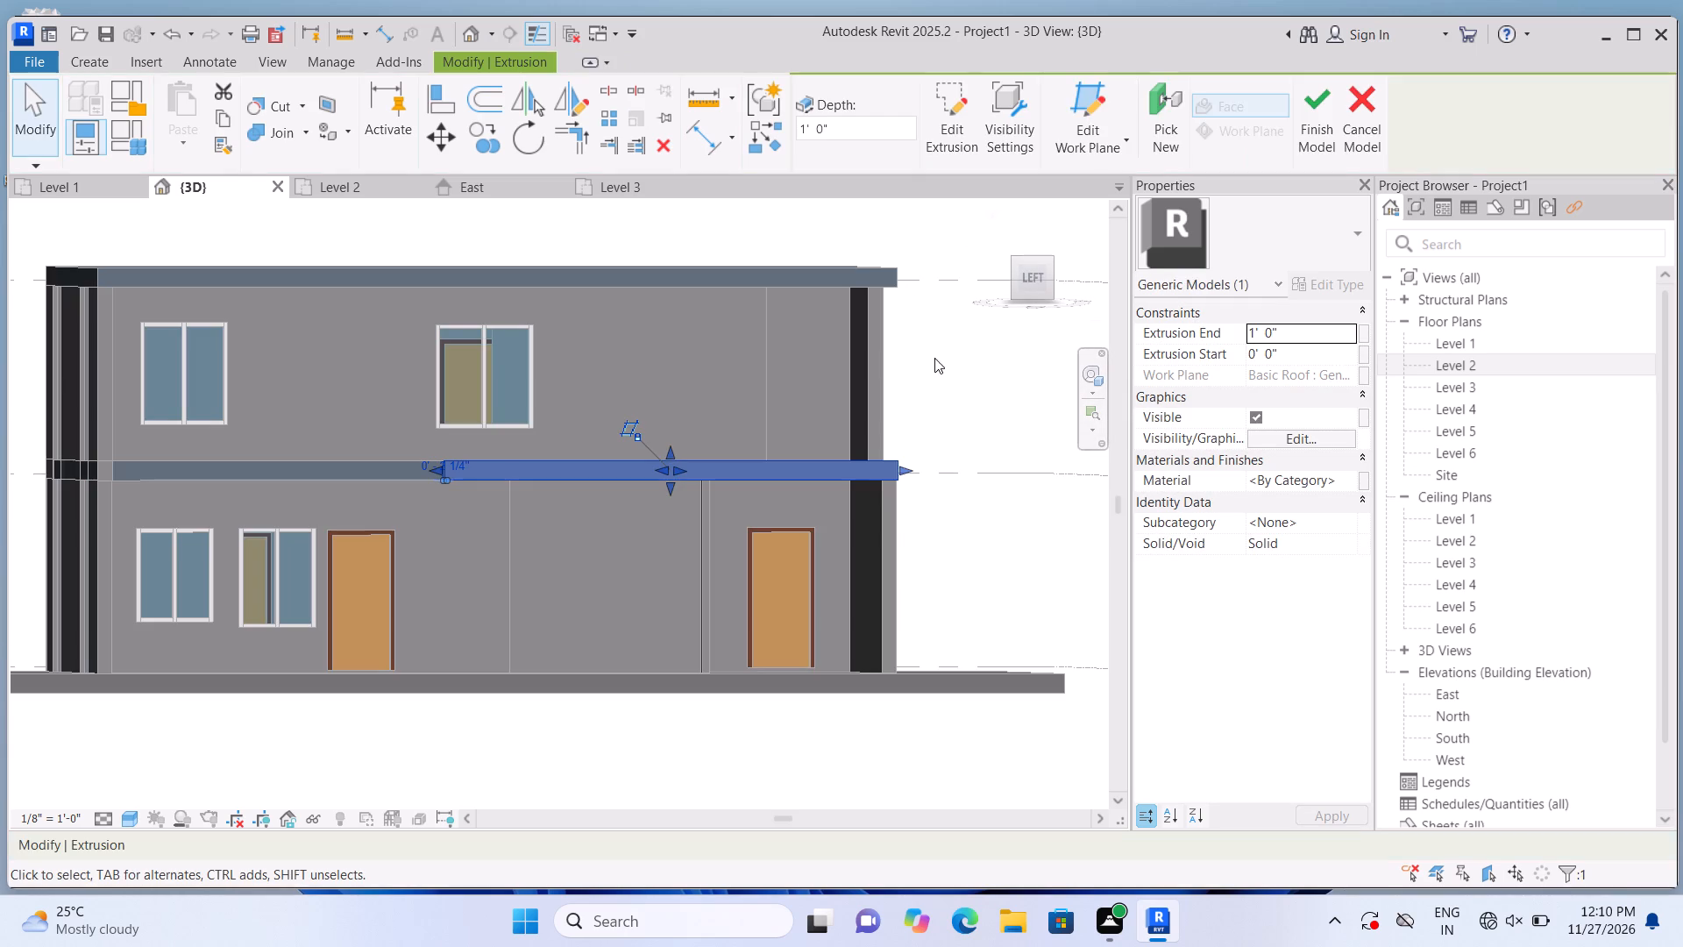
left_click(685, 237)
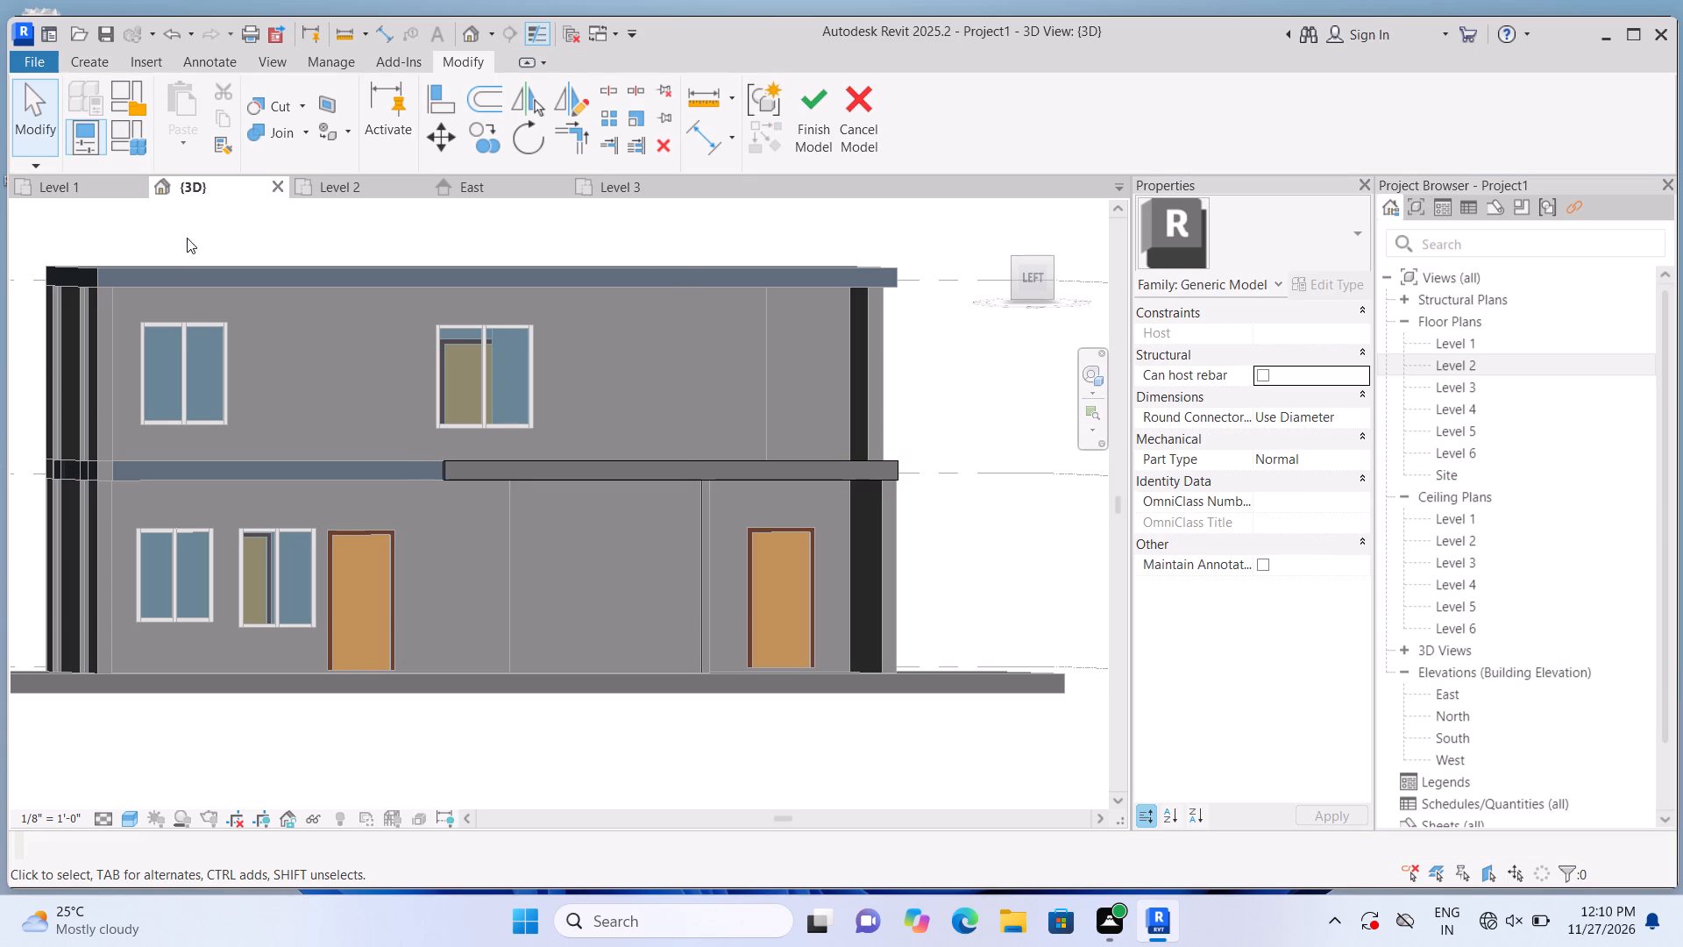
Start another extrusion and pick the edge face of the top roof slab as its work plane.
left_click(84, 61)
left_click(215, 145)
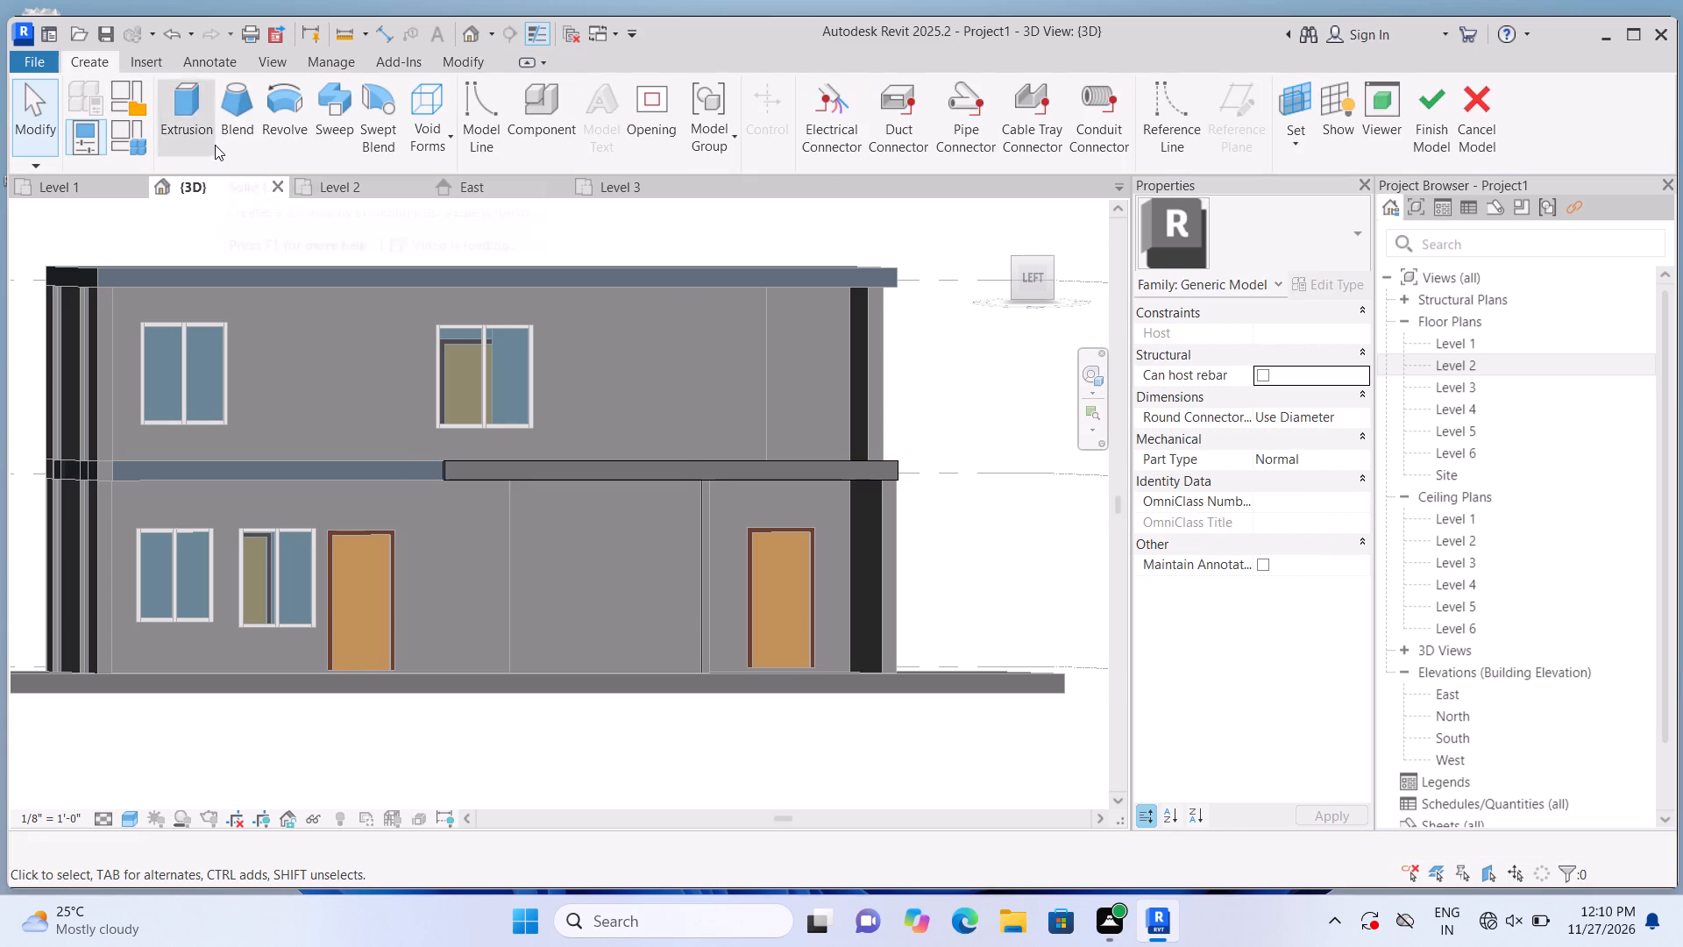
left_click(1149, 154)
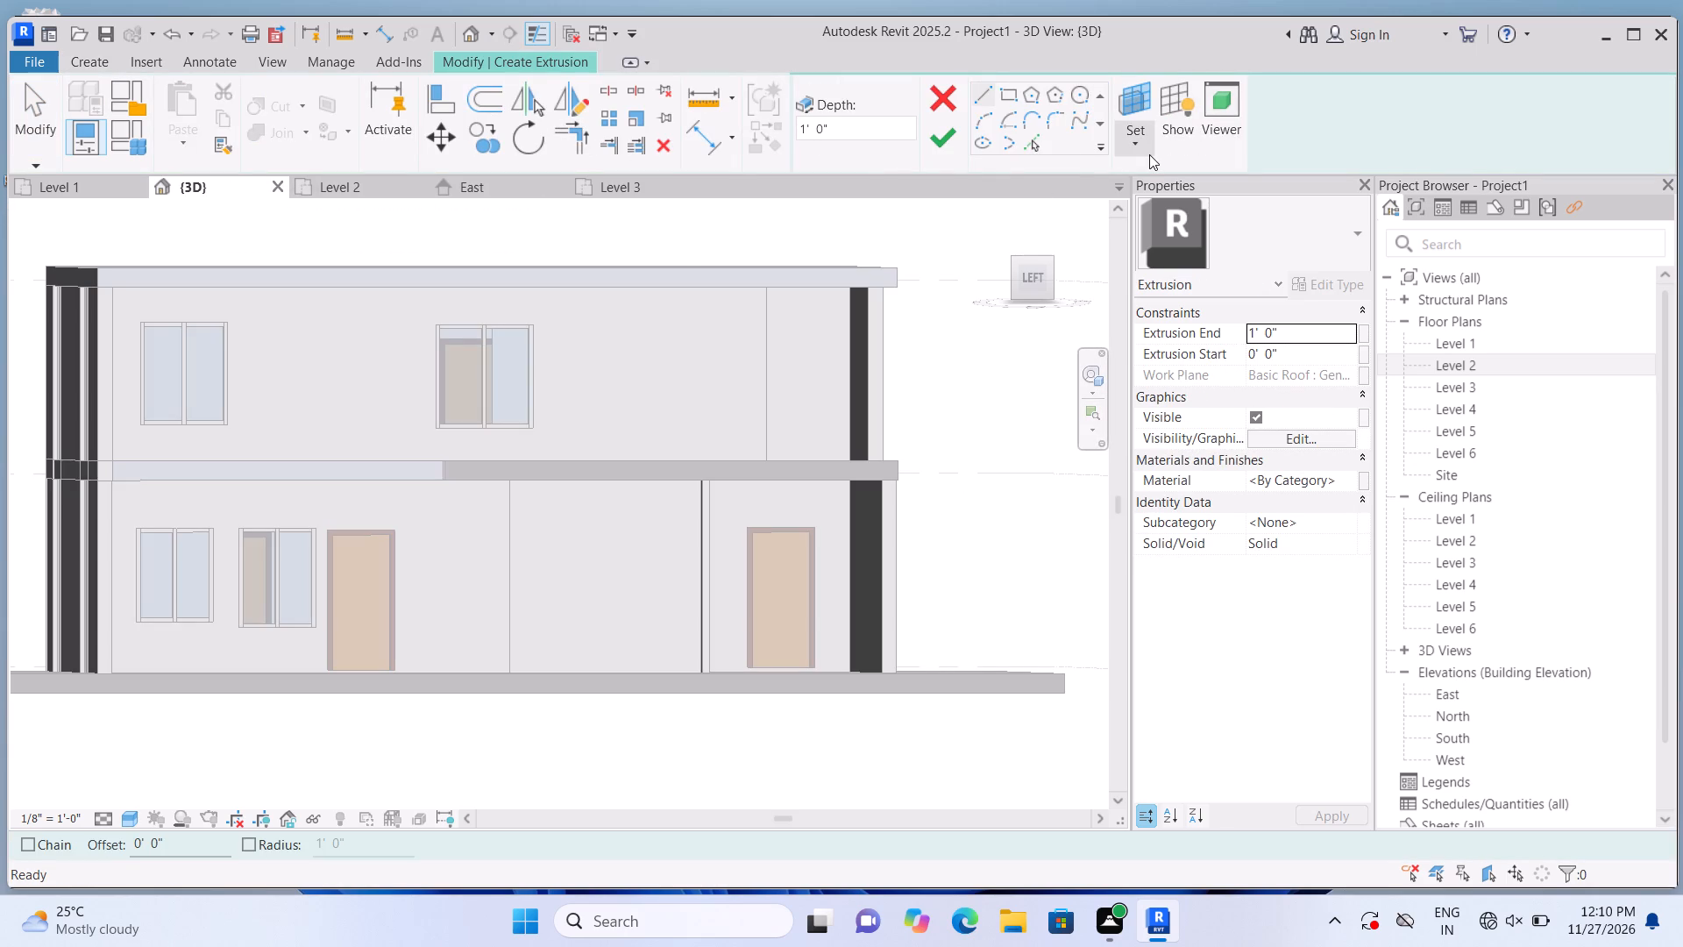
left_click(1207, 216)
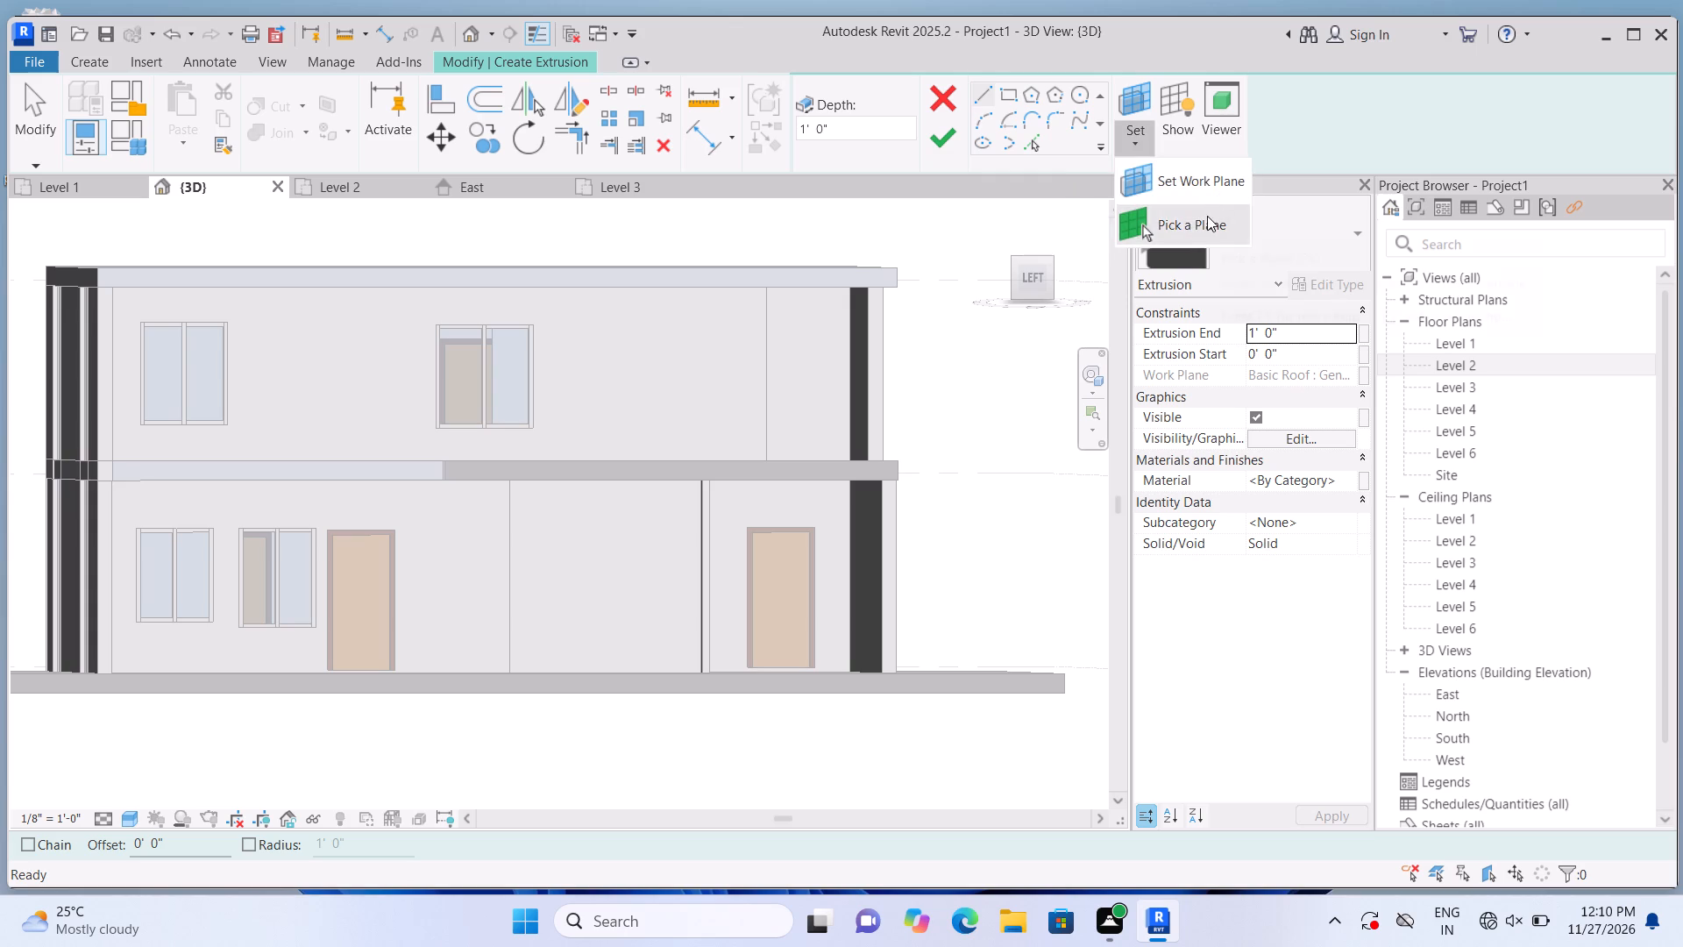
scroll(883, 288, "up", 1)
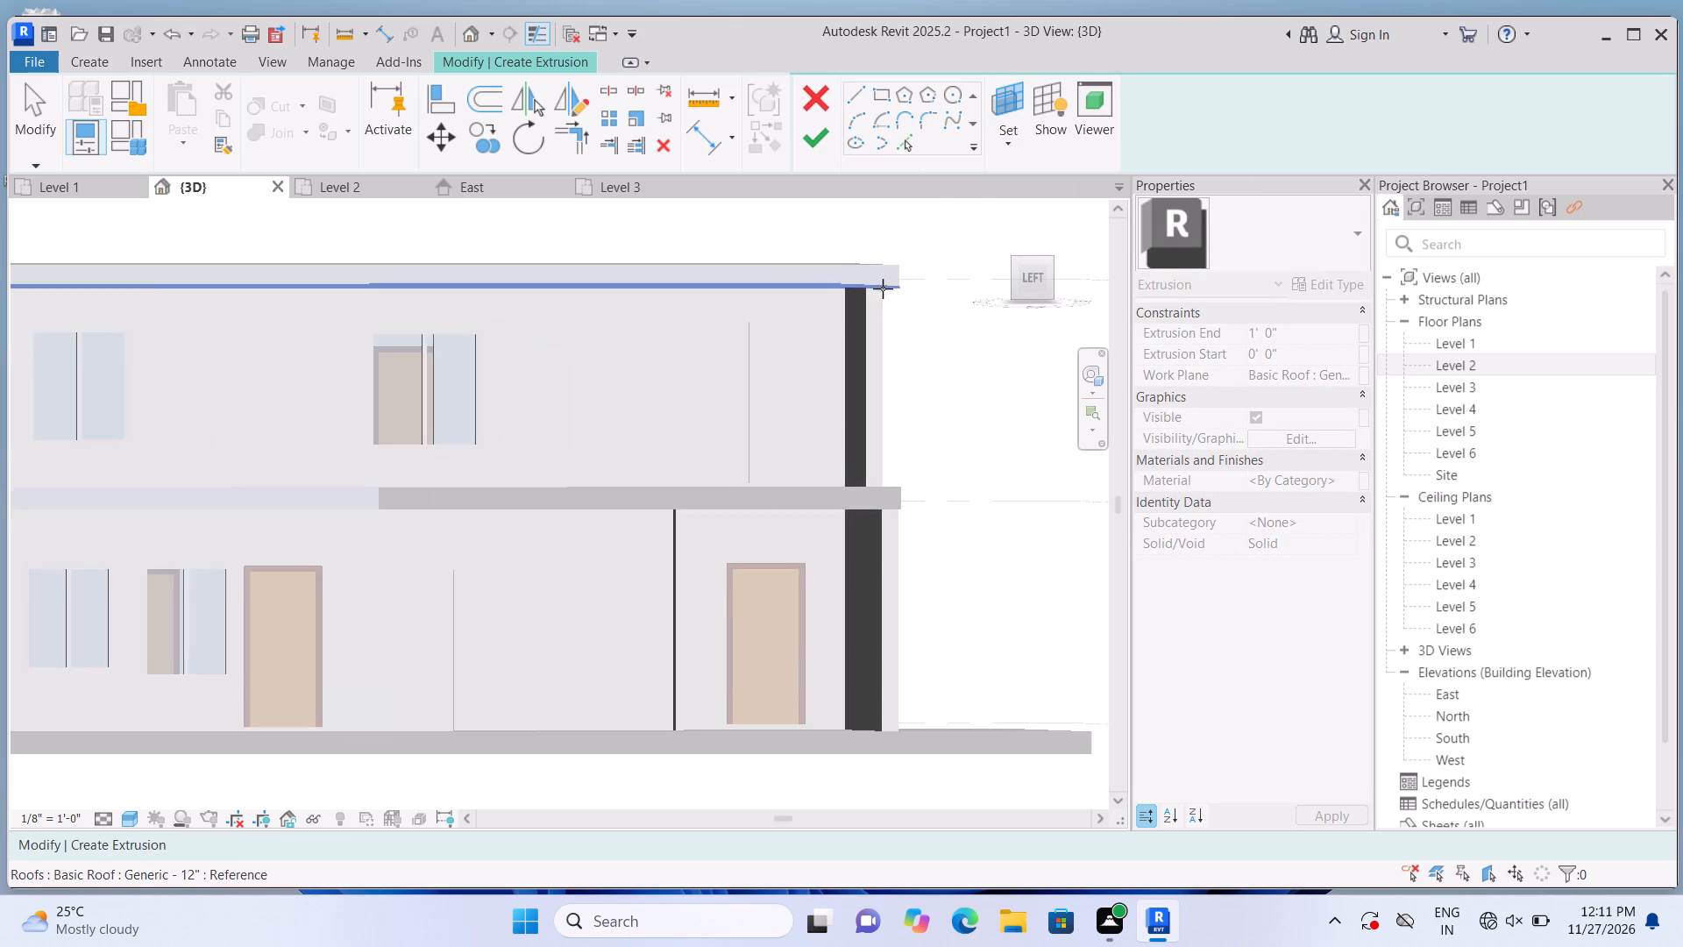
scroll(883, 288, "up", 2)
left_click(881, 275)
scroll(920, 274, "down", 1)
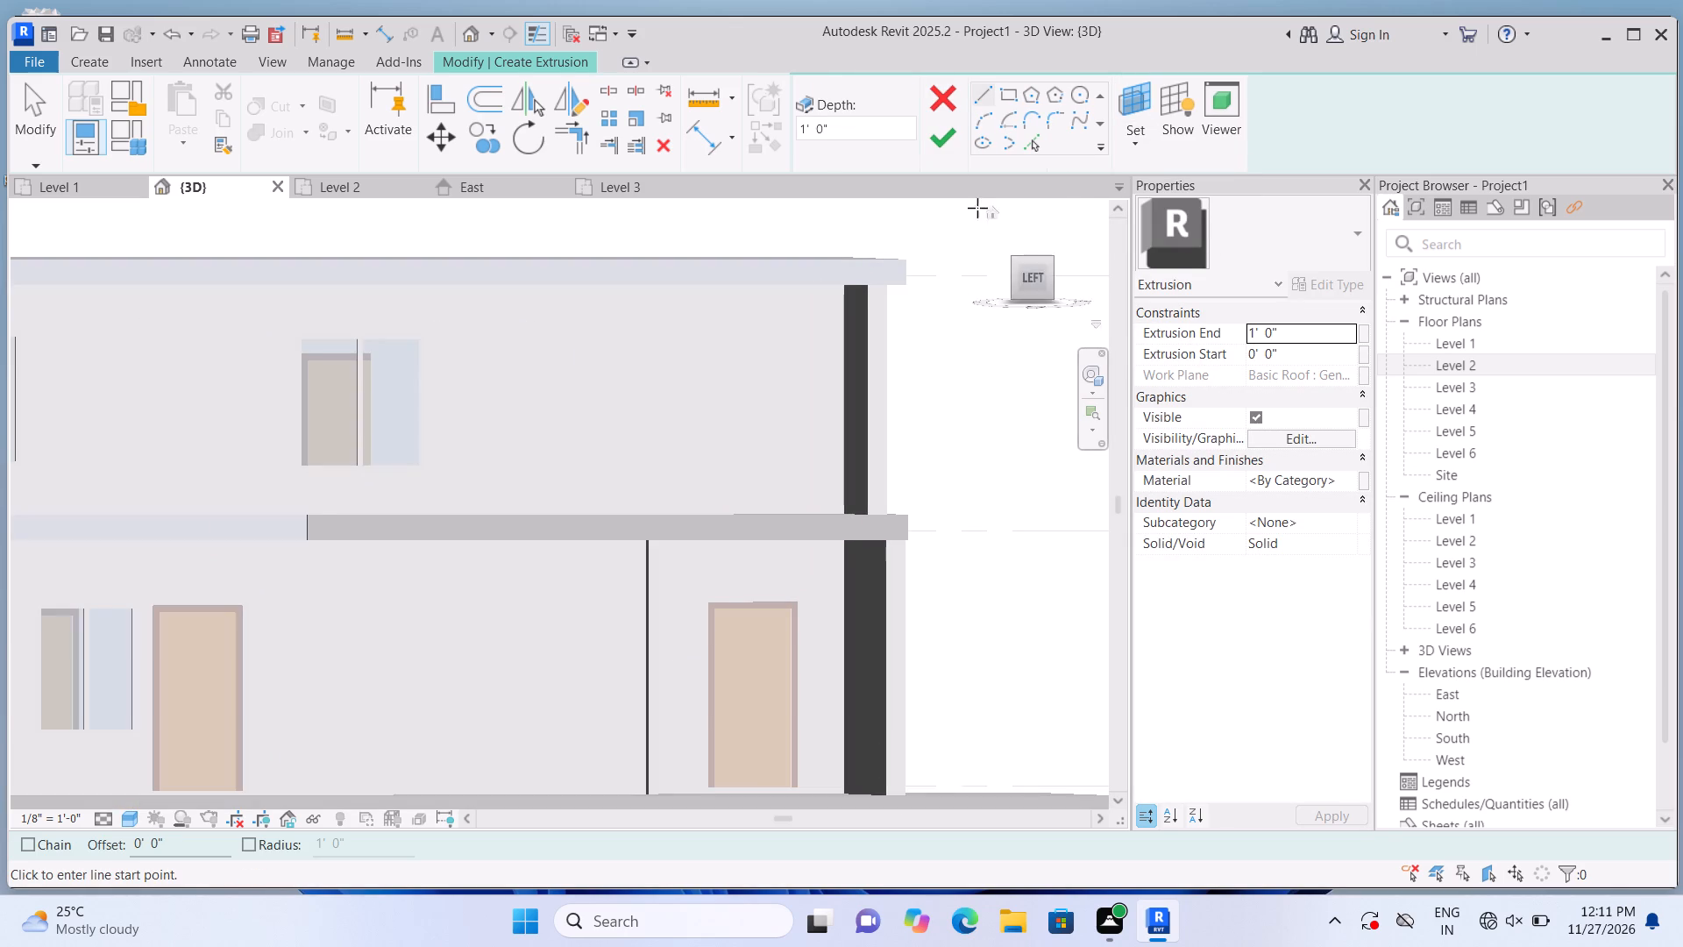
Sketch a 23'-6 3/4" by 1'-0" rectangle on the top roof edge, aligned above the lower band, and extrude it 1'-0".
left_click(1010, 93)
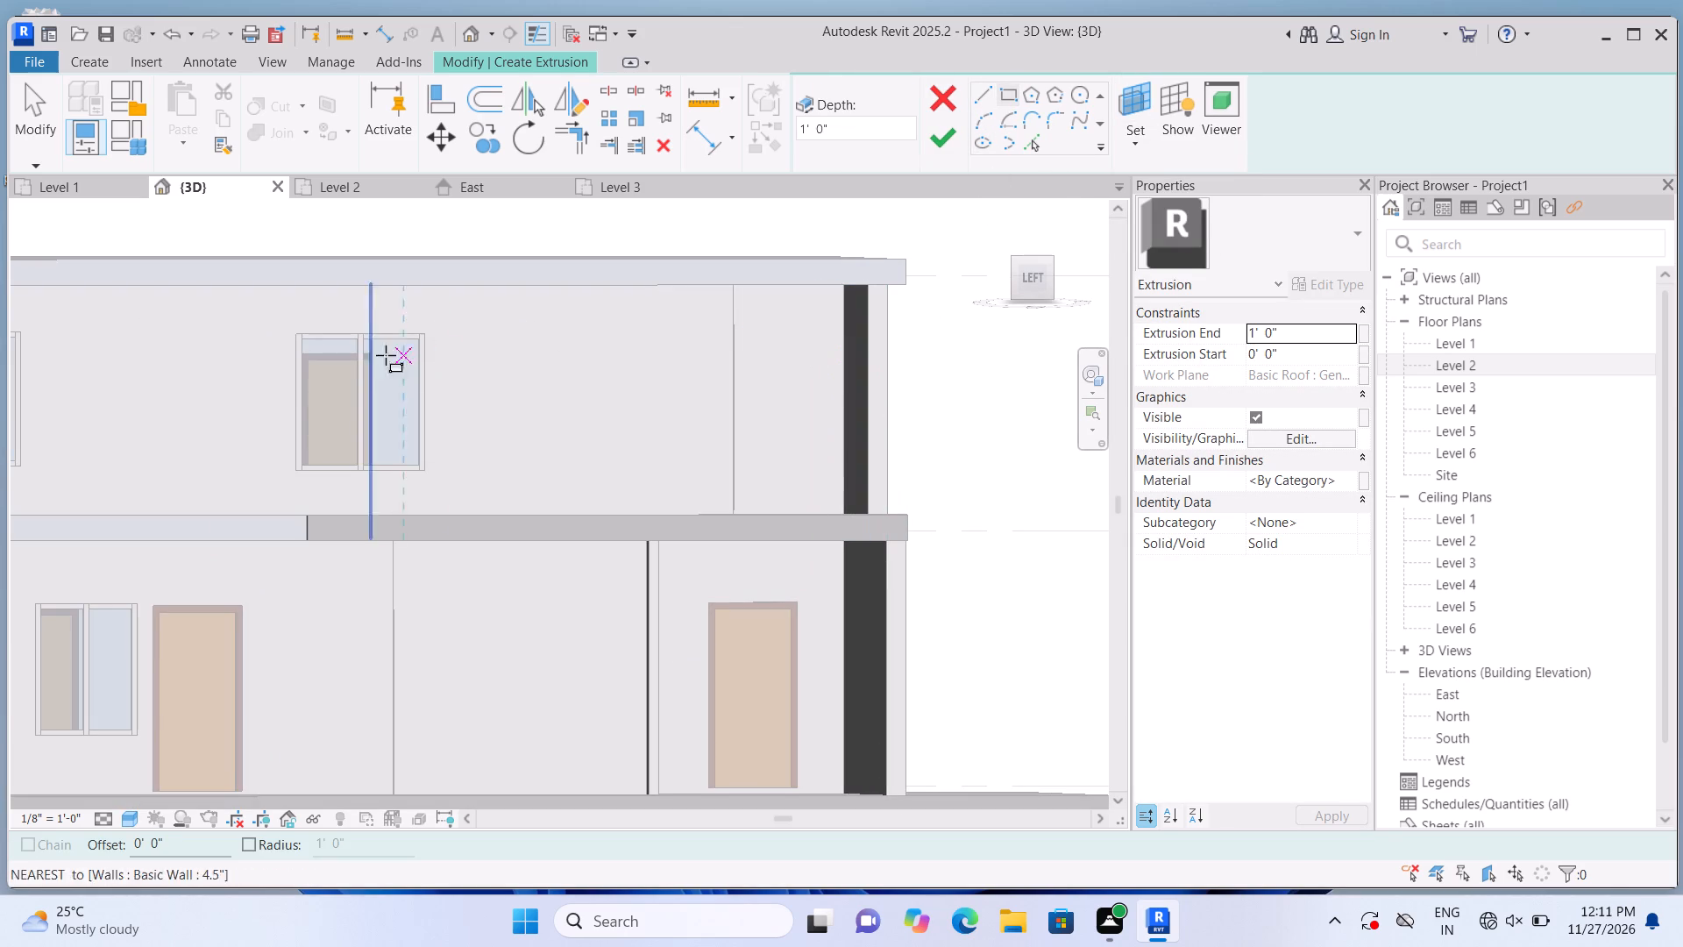
left_click(309, 283)
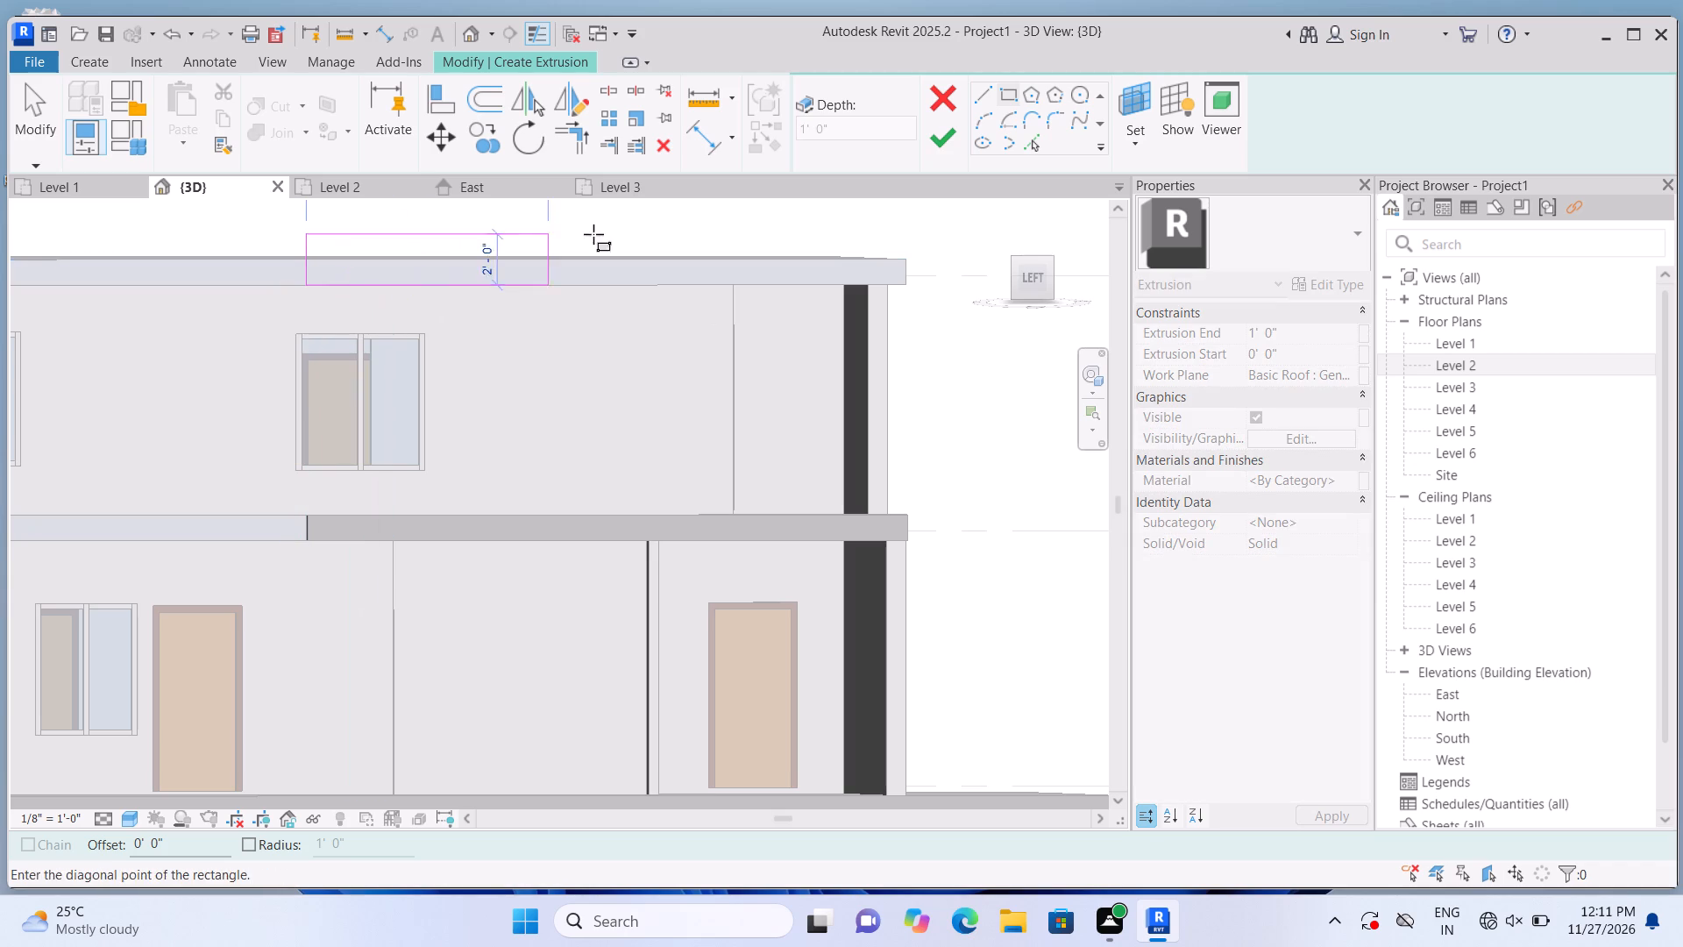
left_click(906, 256)
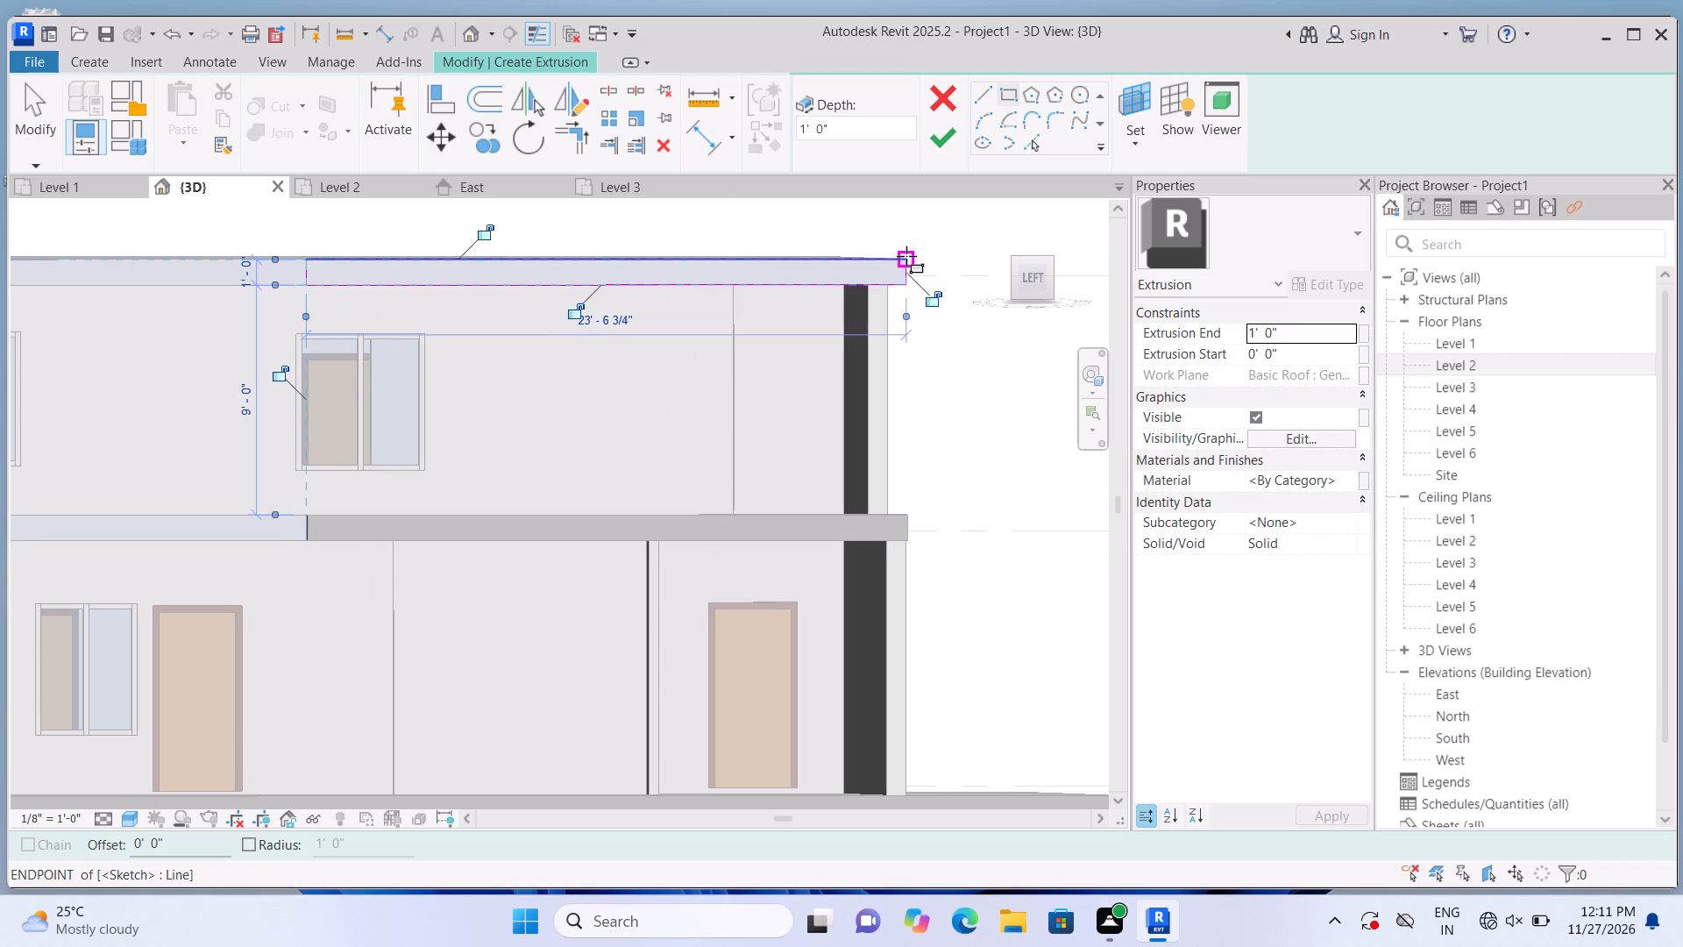
left_click(947, 145)
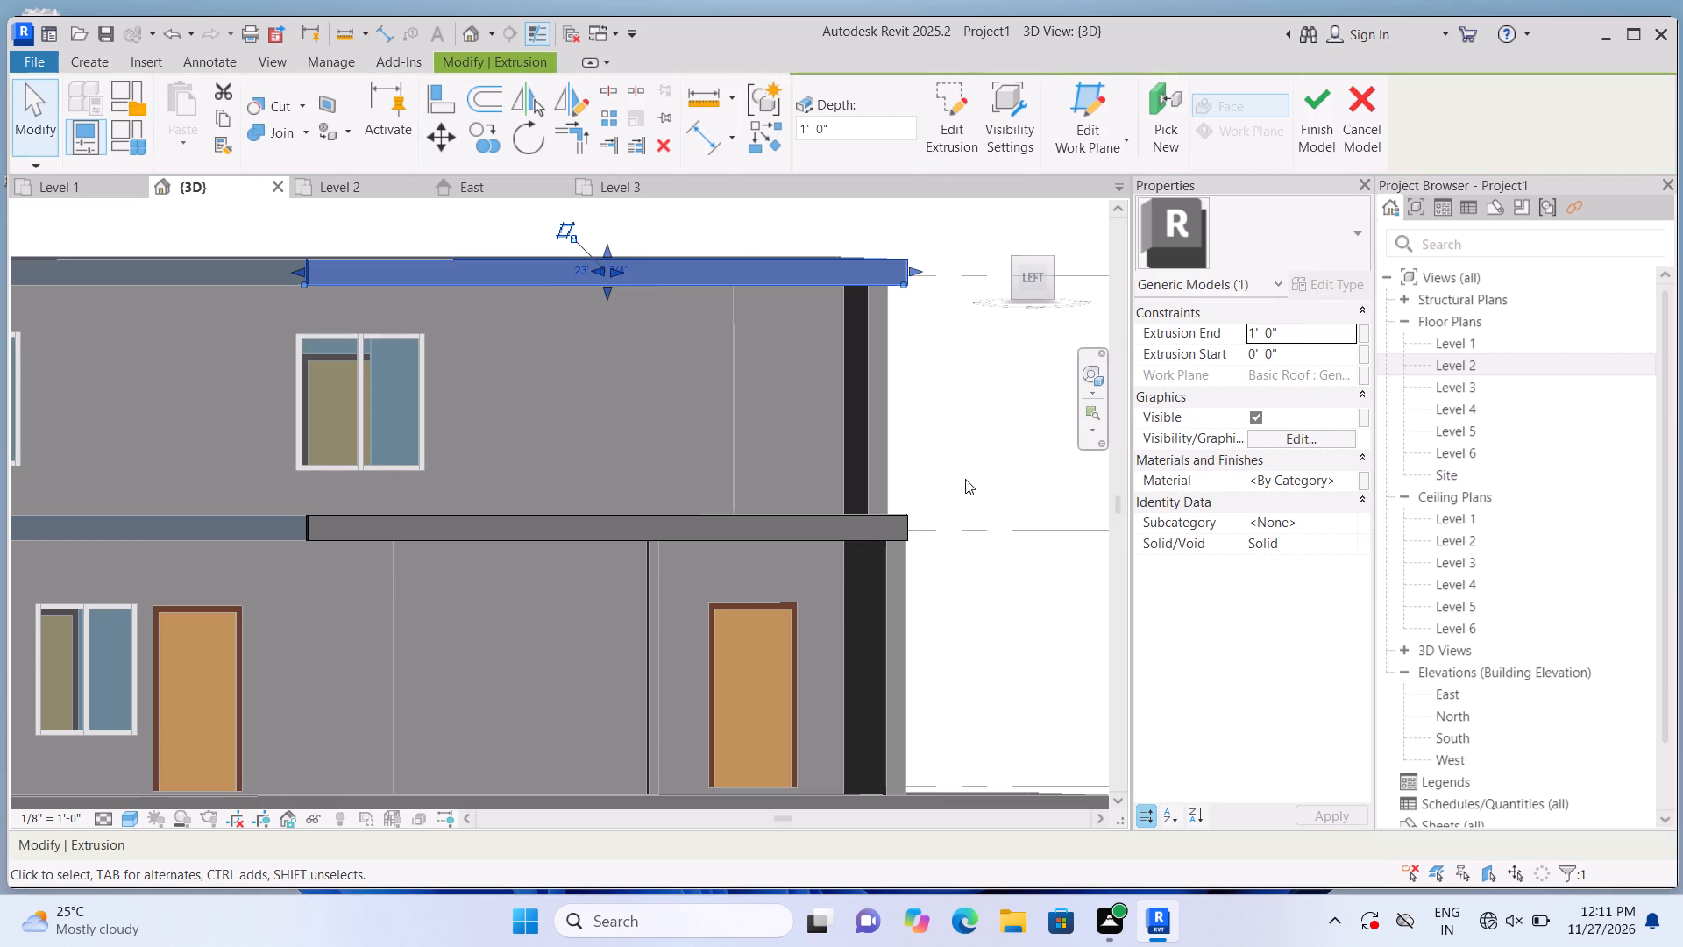
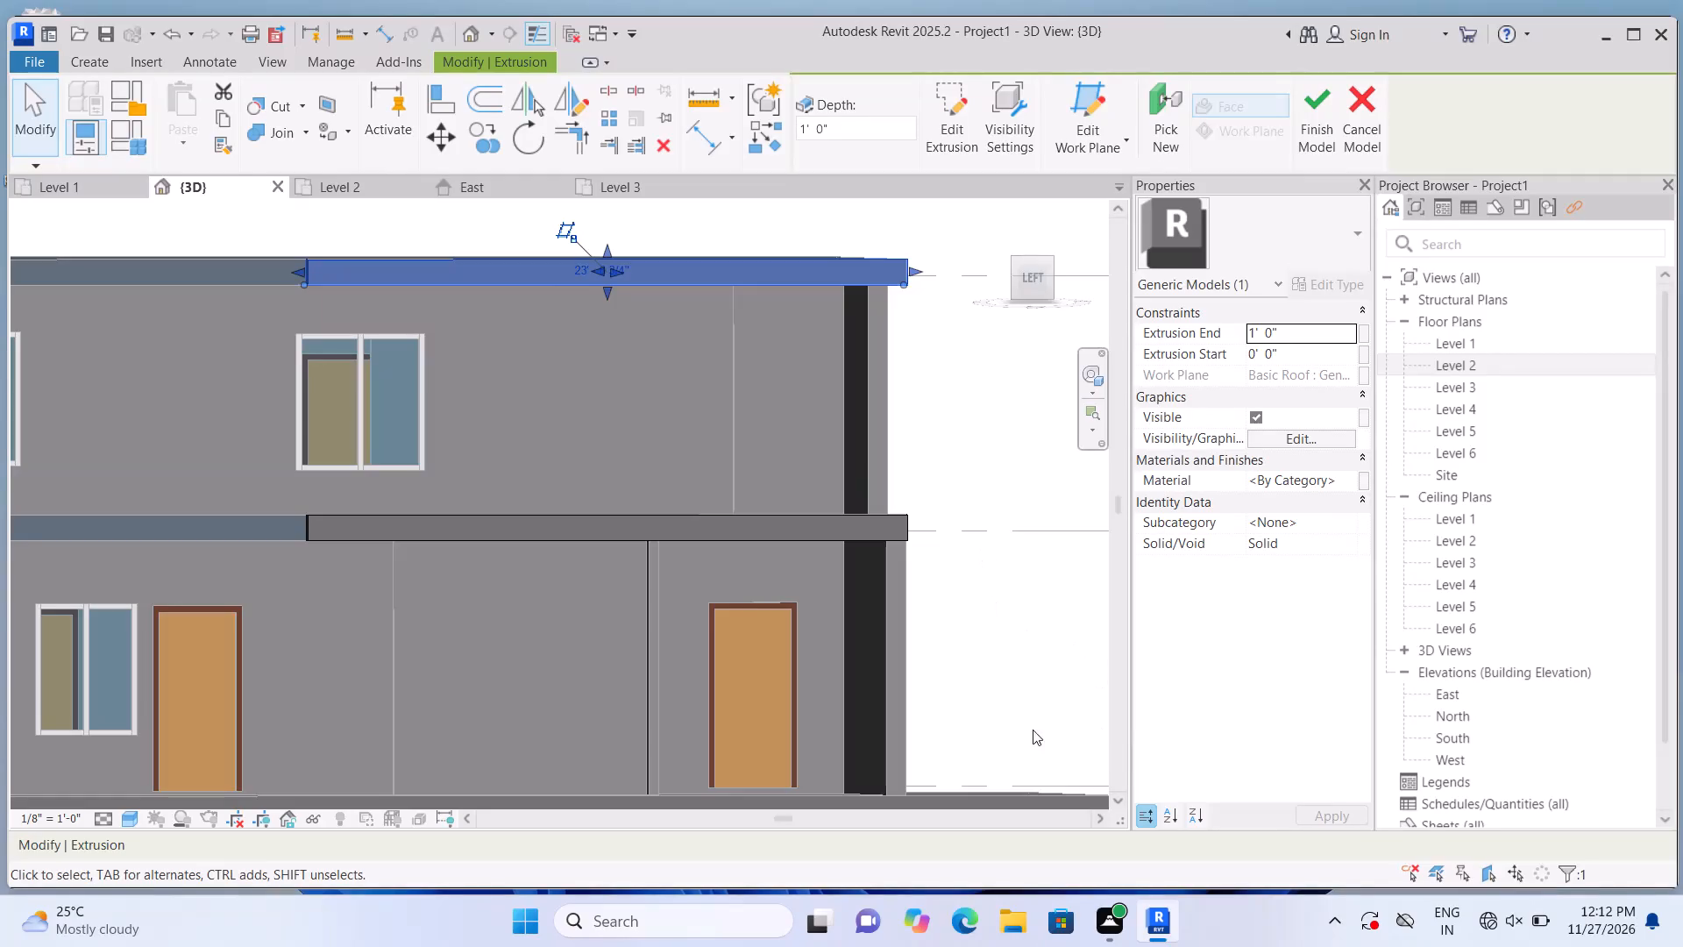
Start another extrusion and pick the front edge face of the top roof slab as its work plane.
scroll(790, 534, "down", 3)
scroll(790, 505, "up", 2)
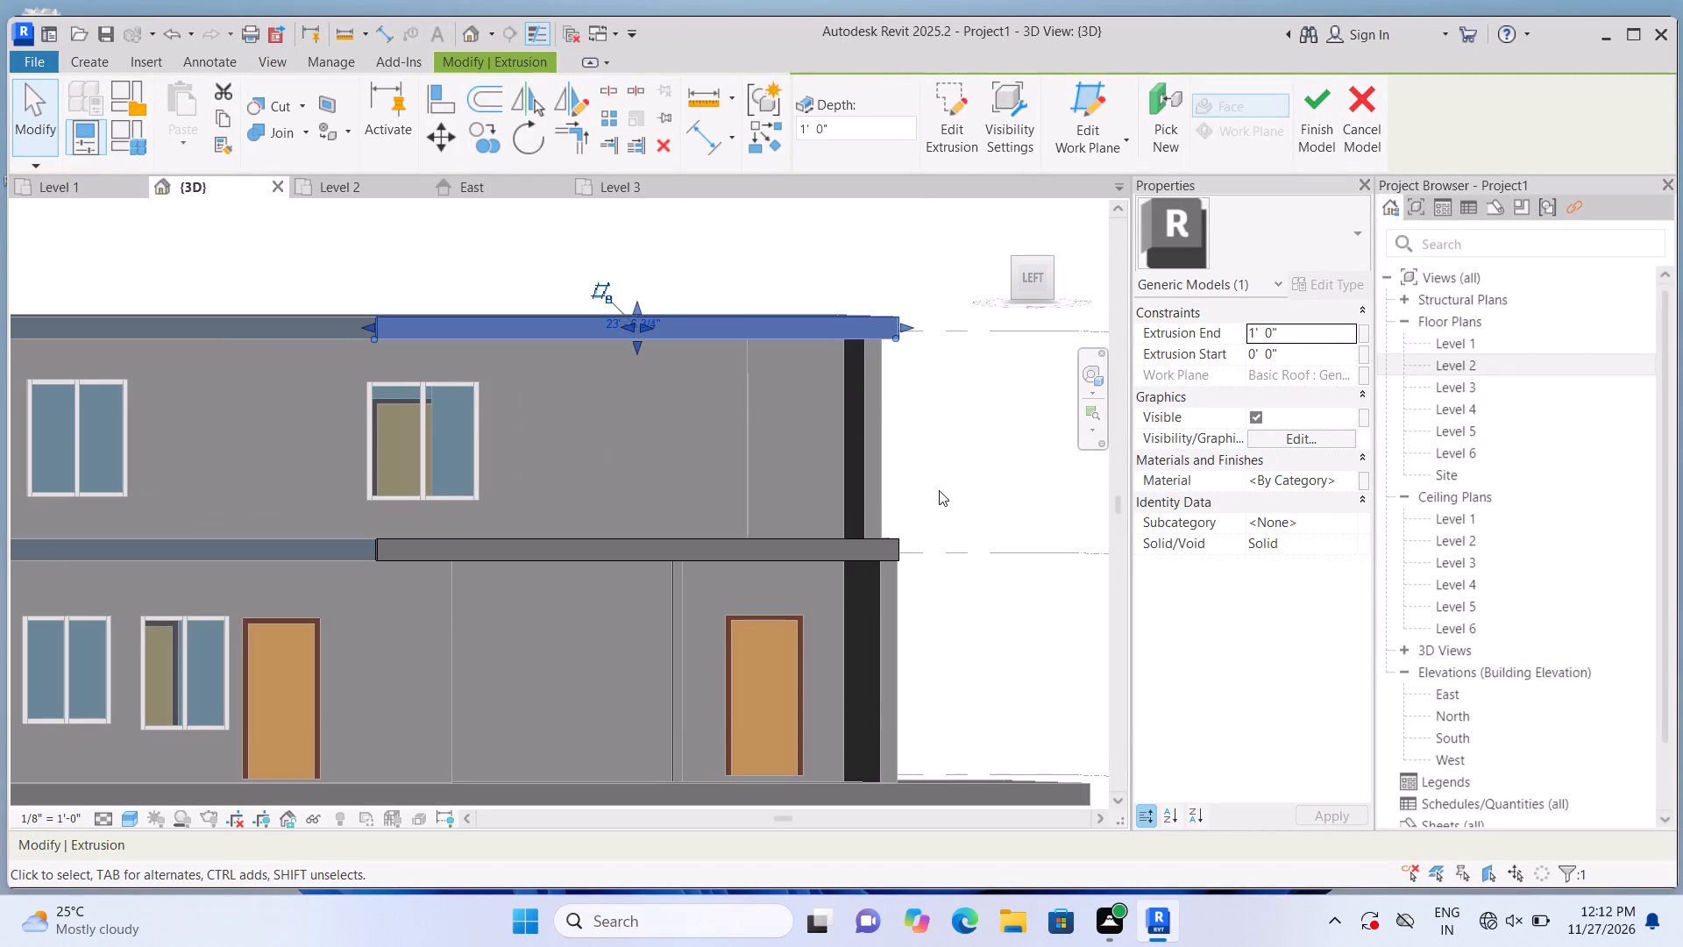
middle_click_drag(942, 496, 806, 526)
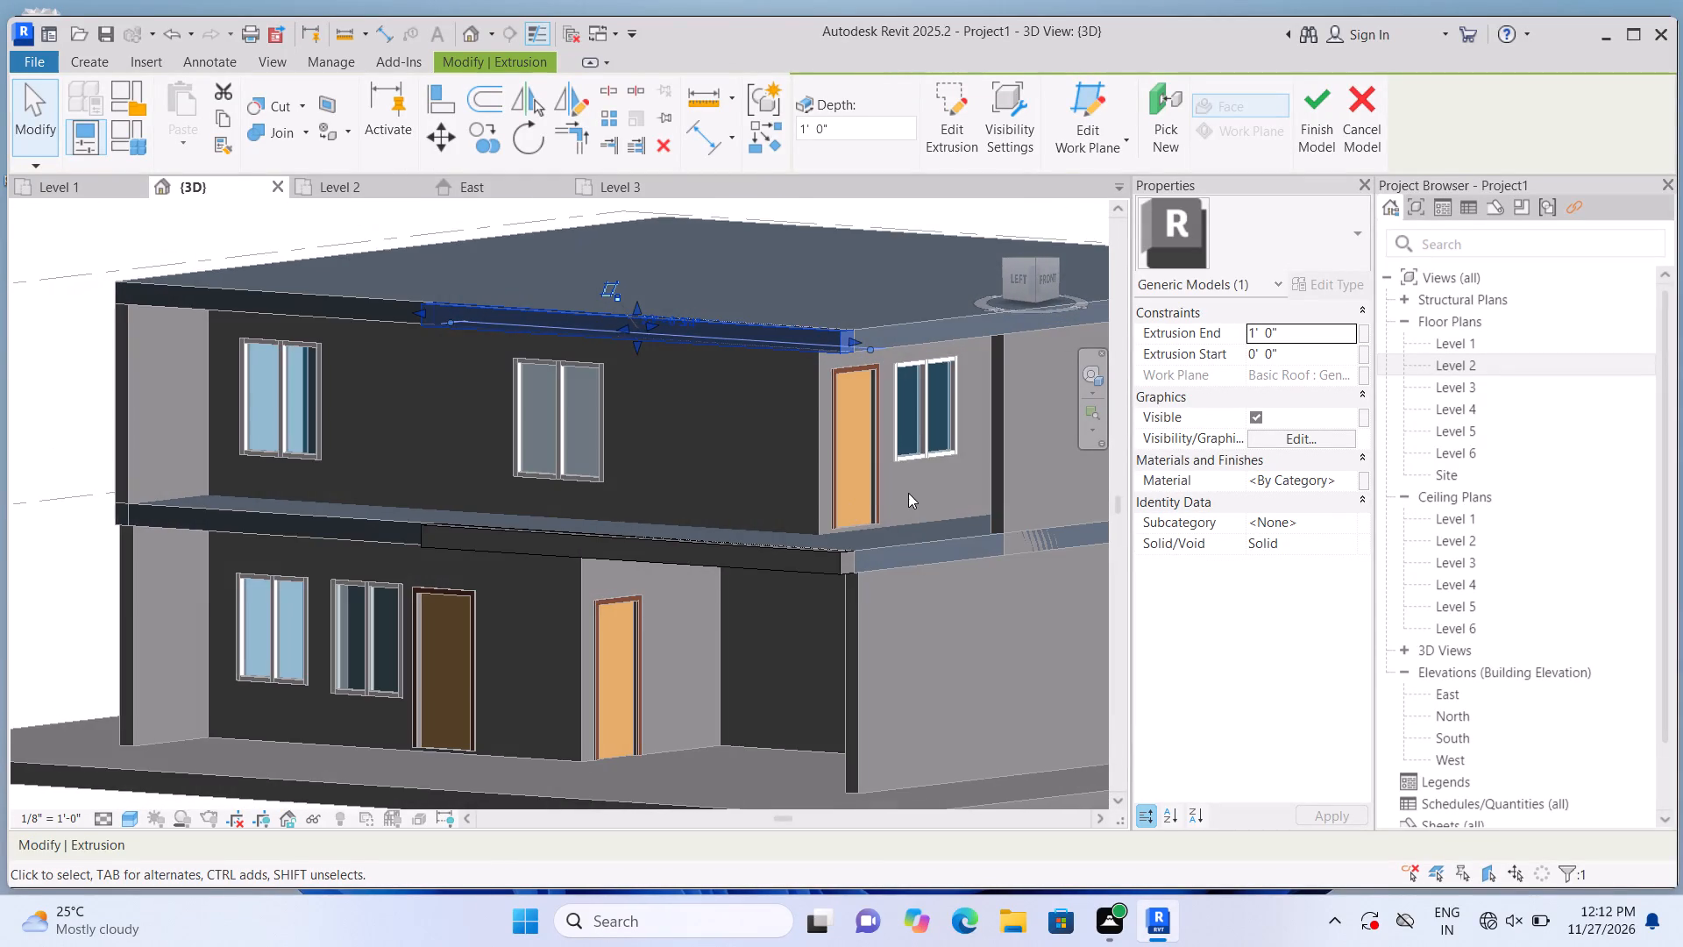
middle_click_drag(900, 493, 651, 503)
scroll(651, 503, "up", 1)
scroll(678, 501, "down", 1)
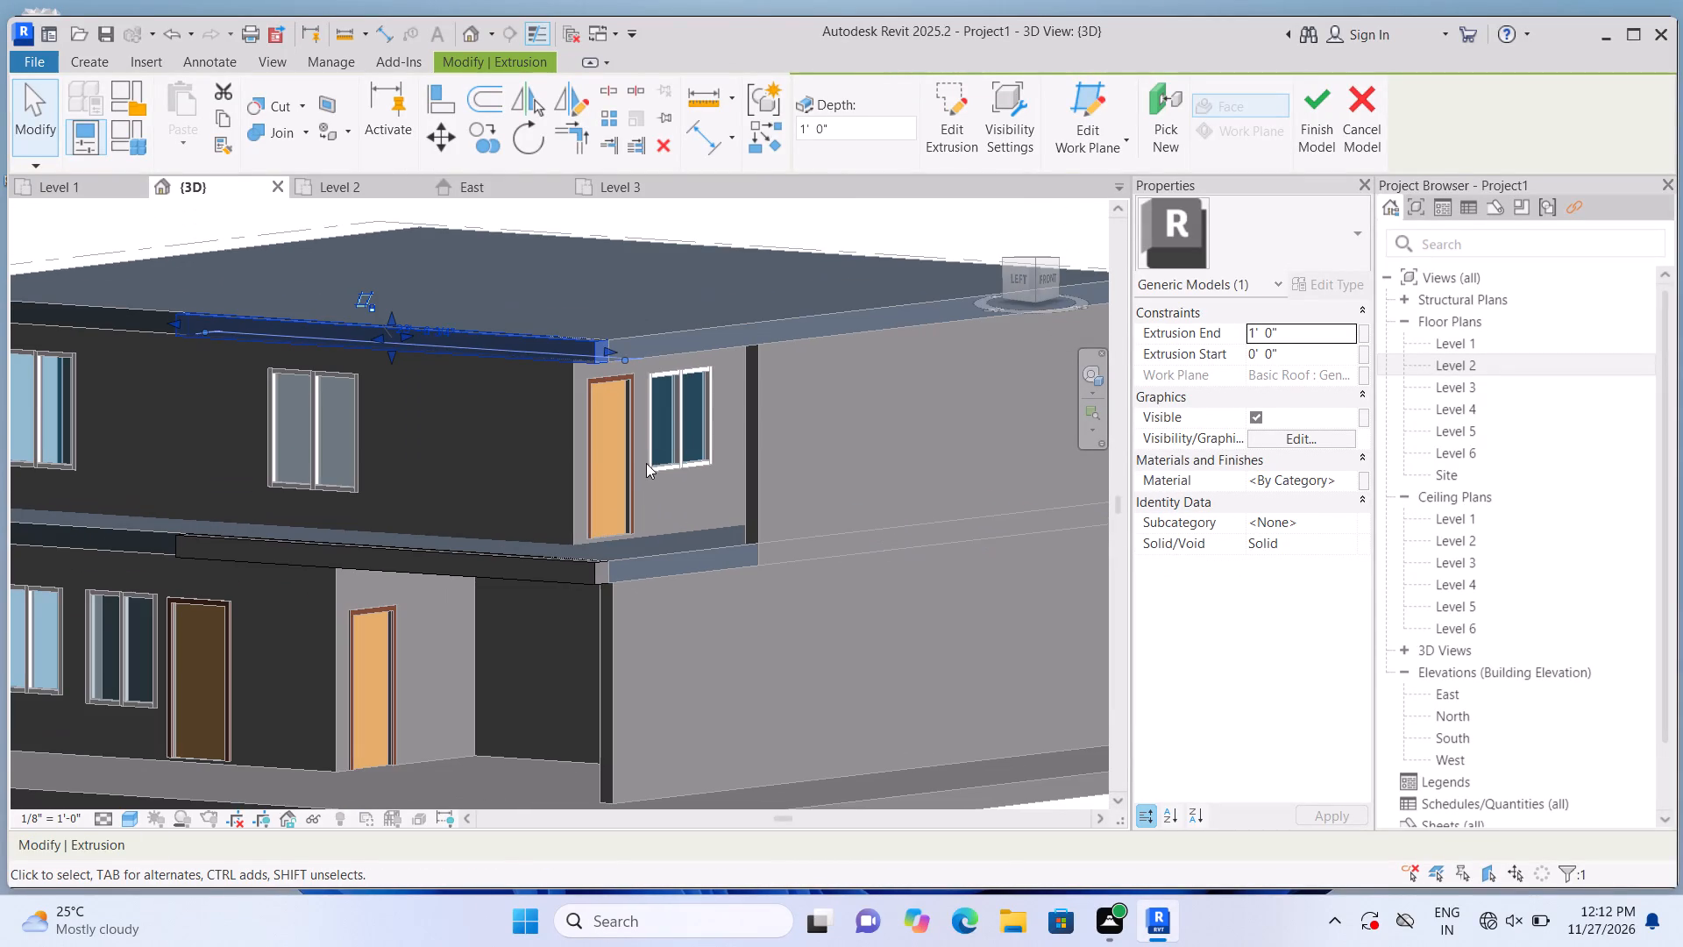
left_click(646, 463)
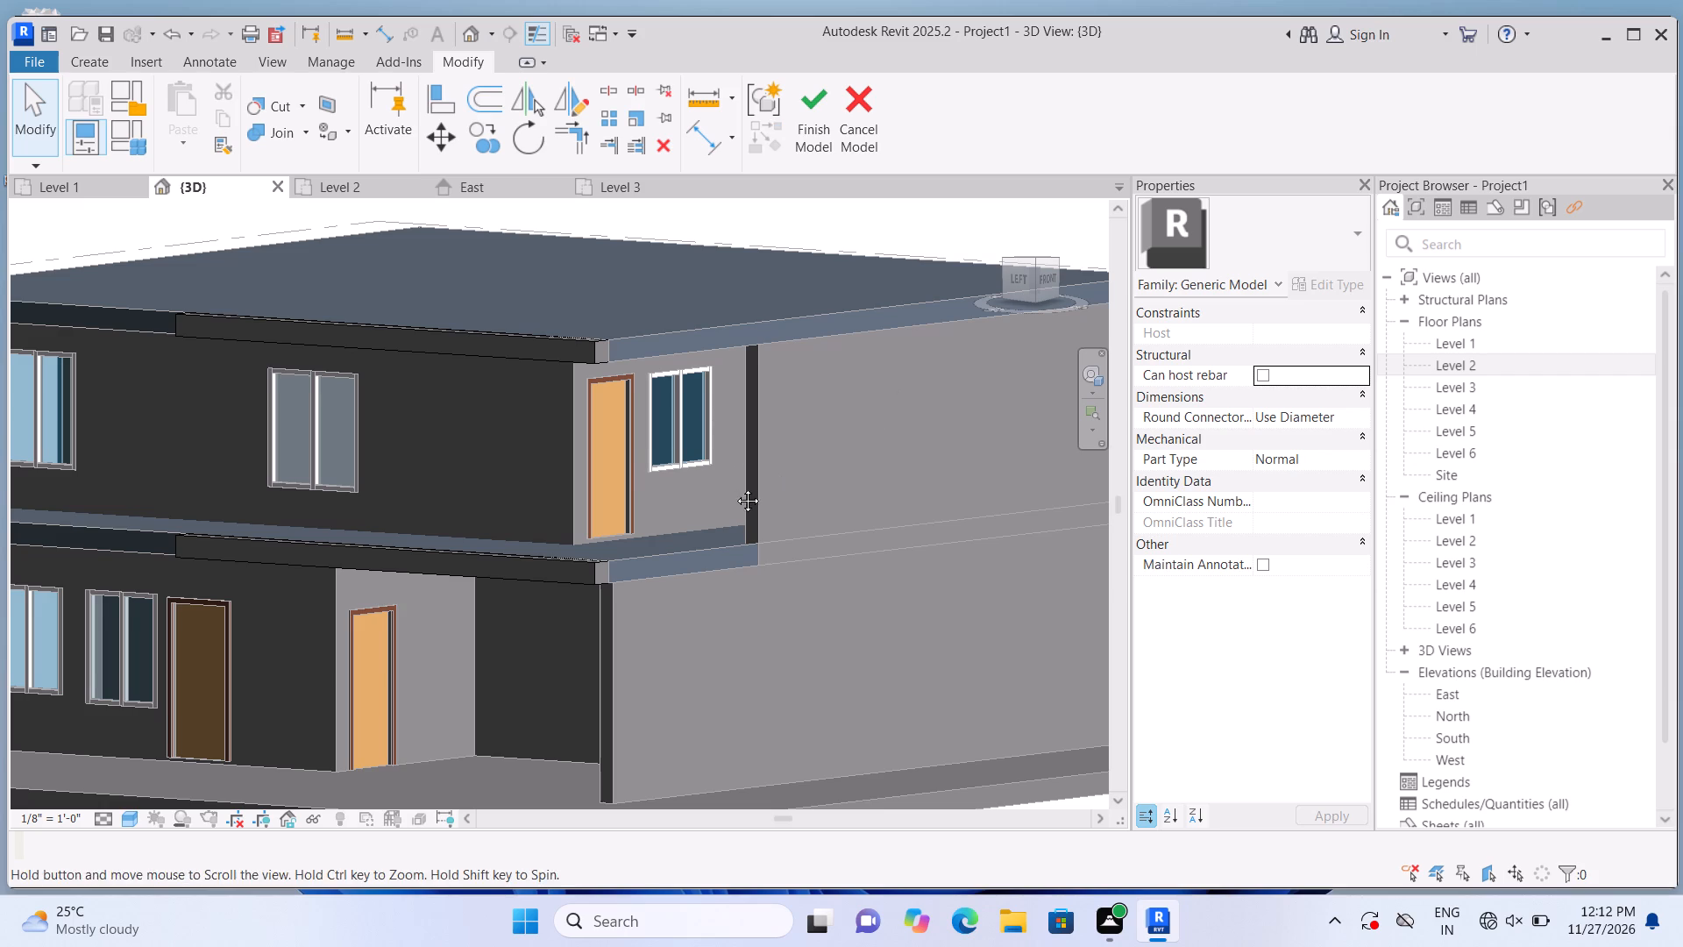
middle_click_drag(749, 500, 578, 503, "shift")
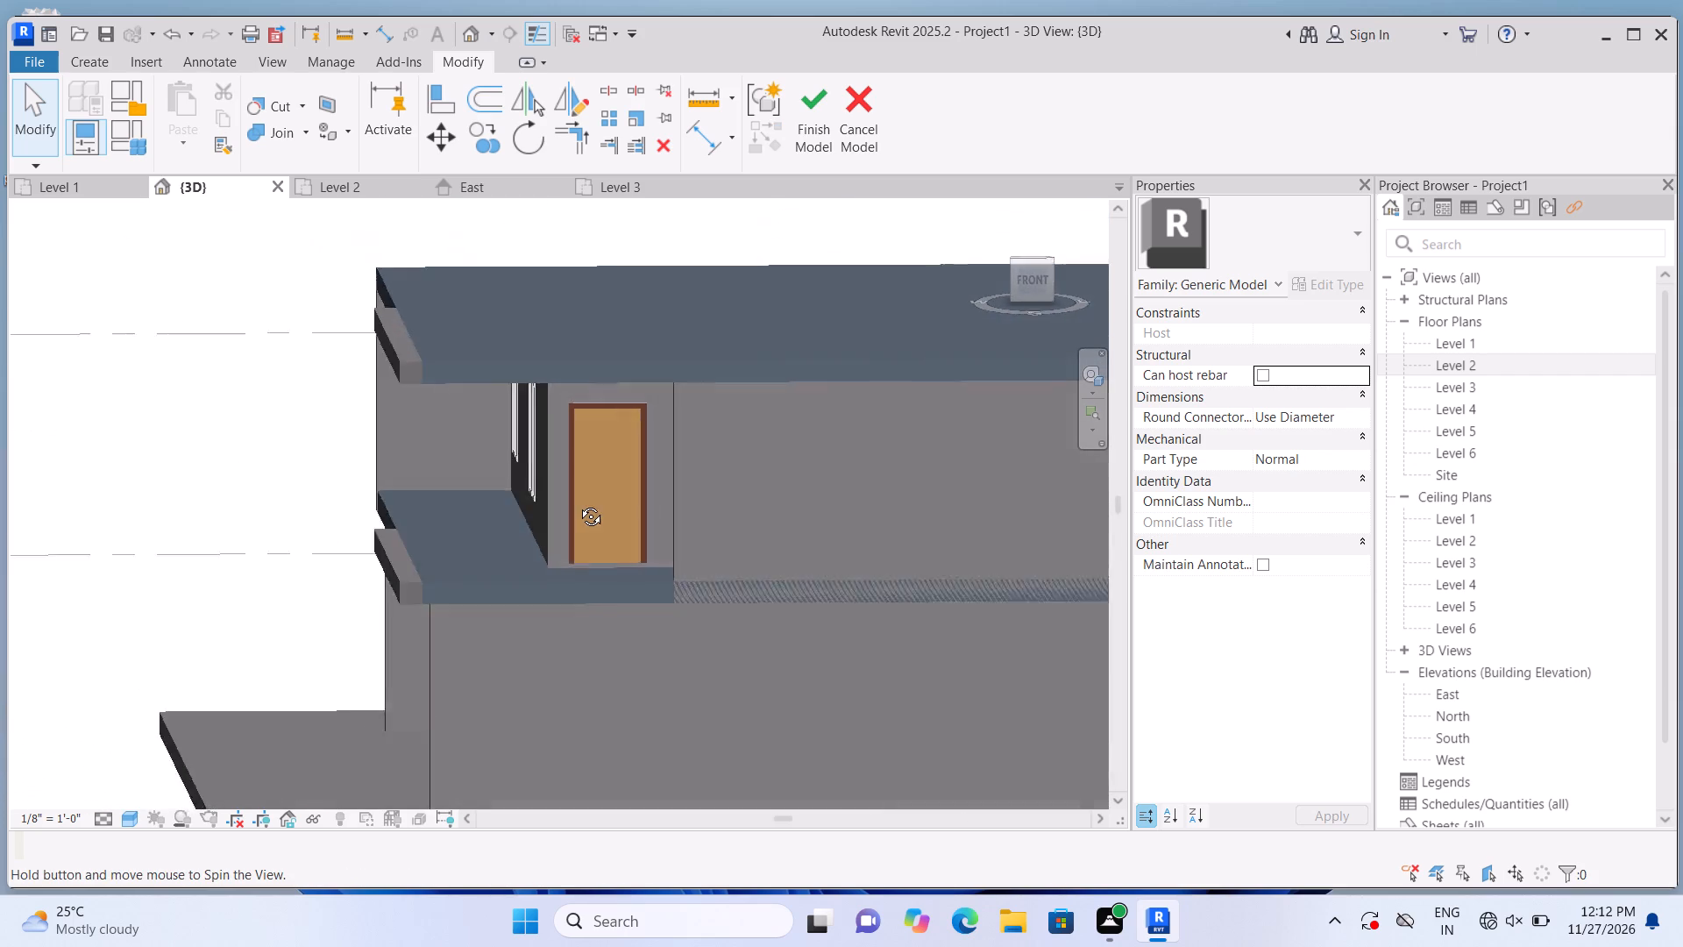
middle_click_drag(578, 503, 558, 493, "shift")
scroll(539, 473, "up", 1)
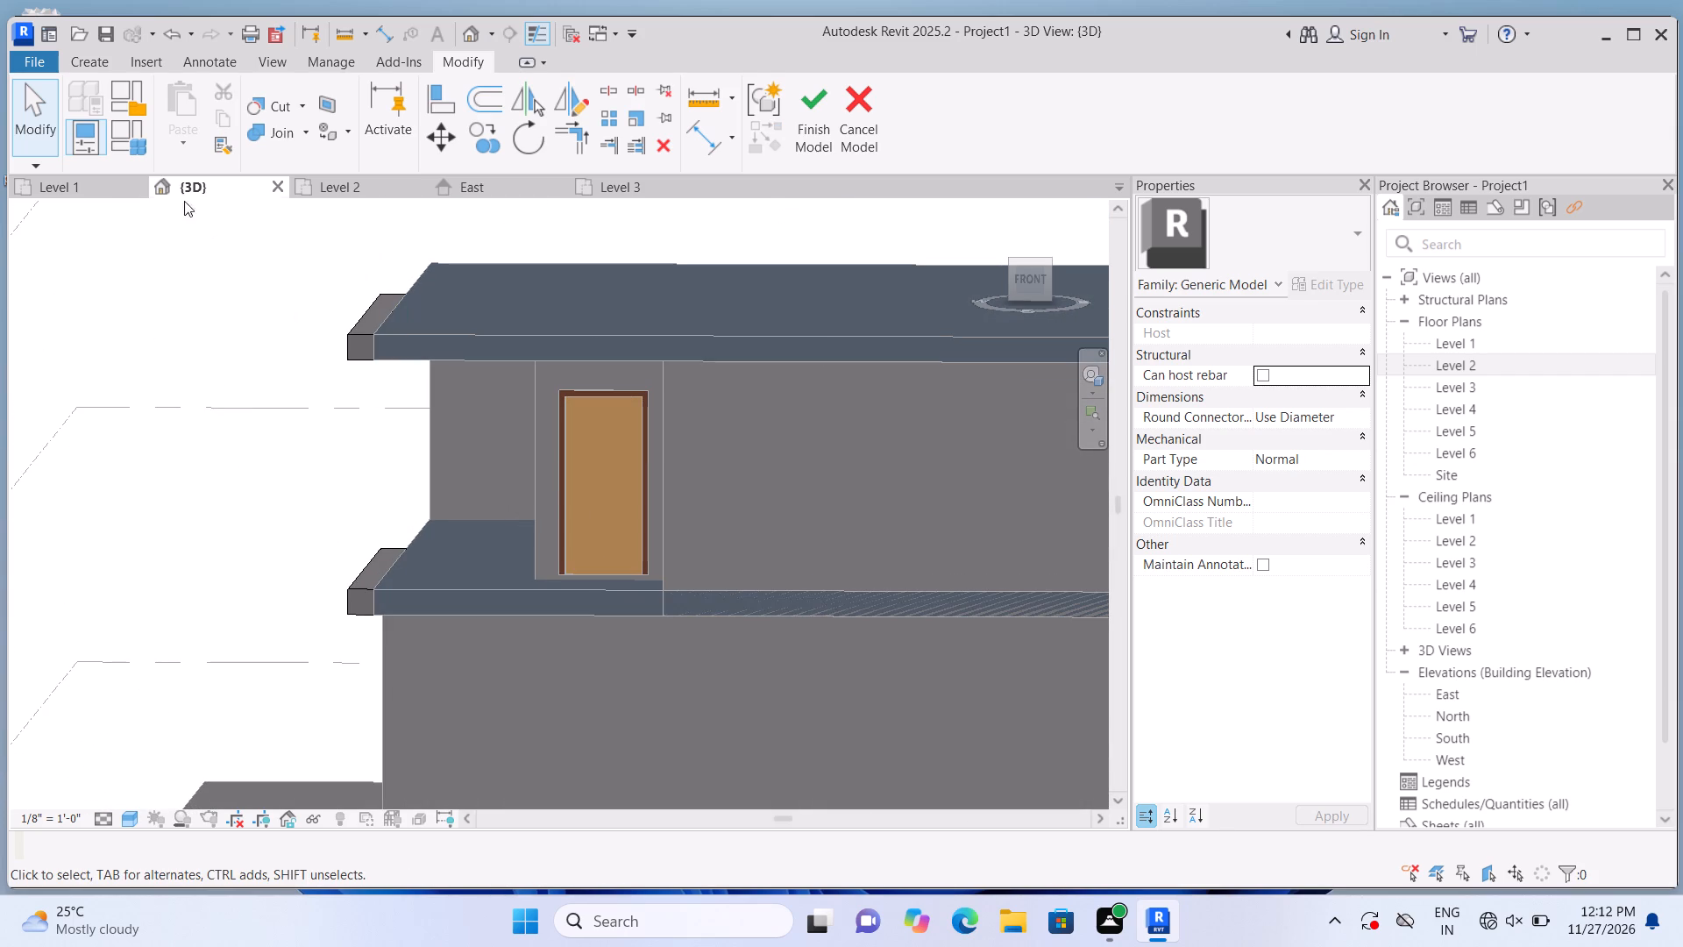
left_click(97, 70)
left_click(175, 96)
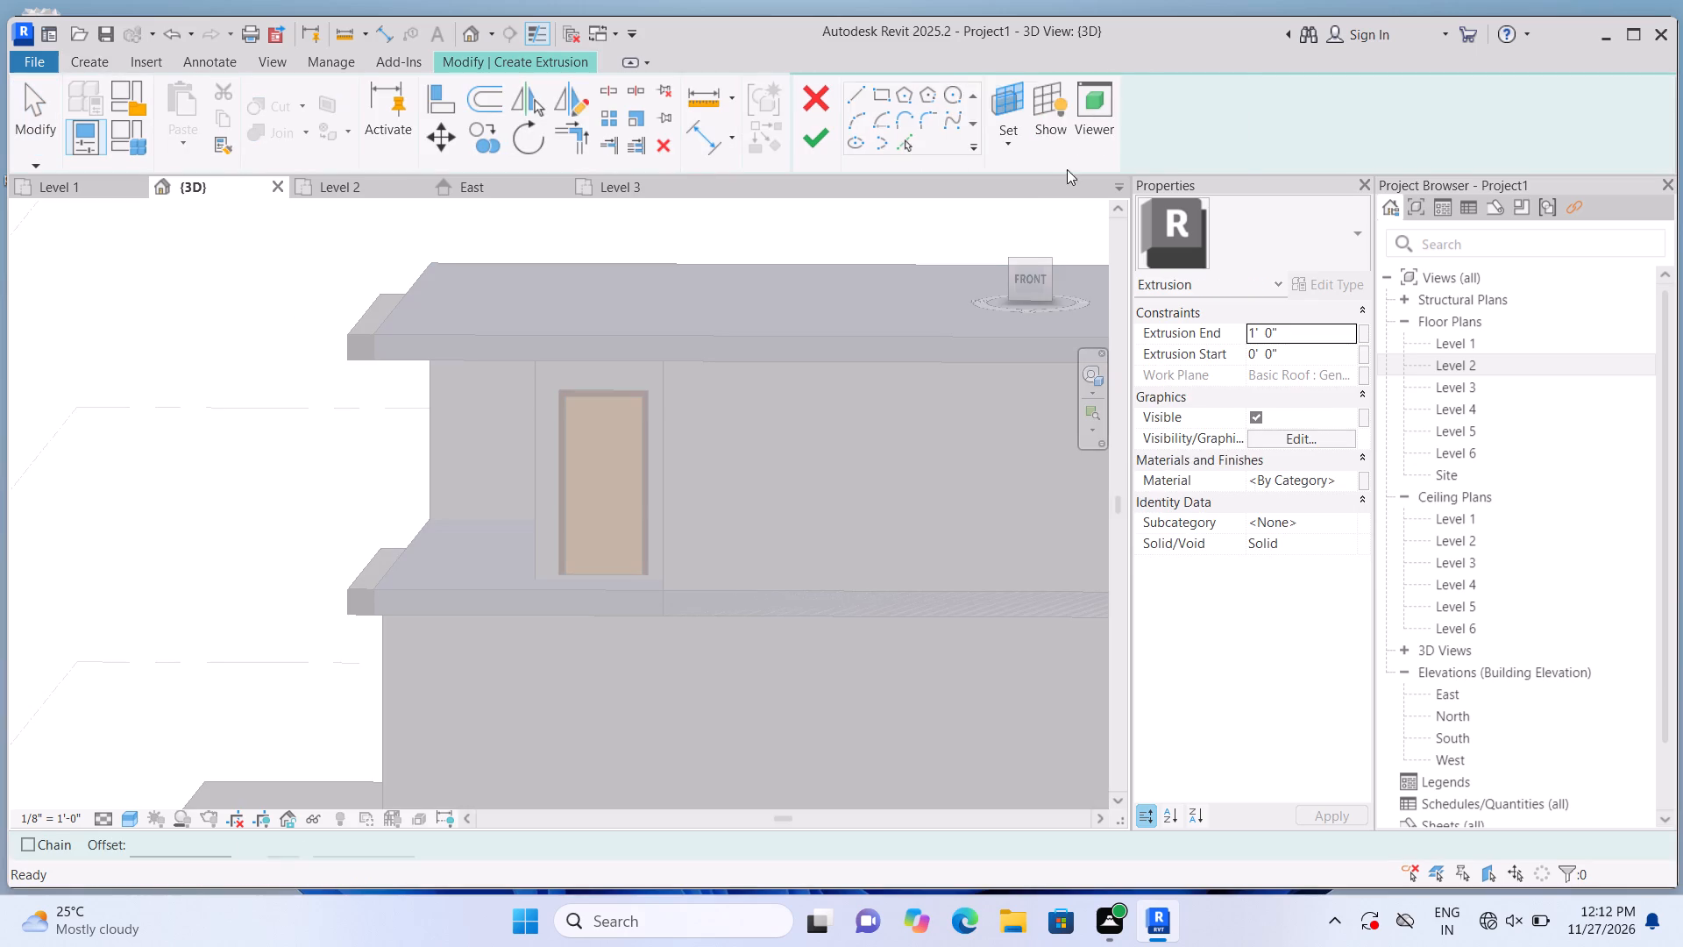
left_click(1128, 139)
left_click(1144, 237)
scroll(847, 386, "up", 1)
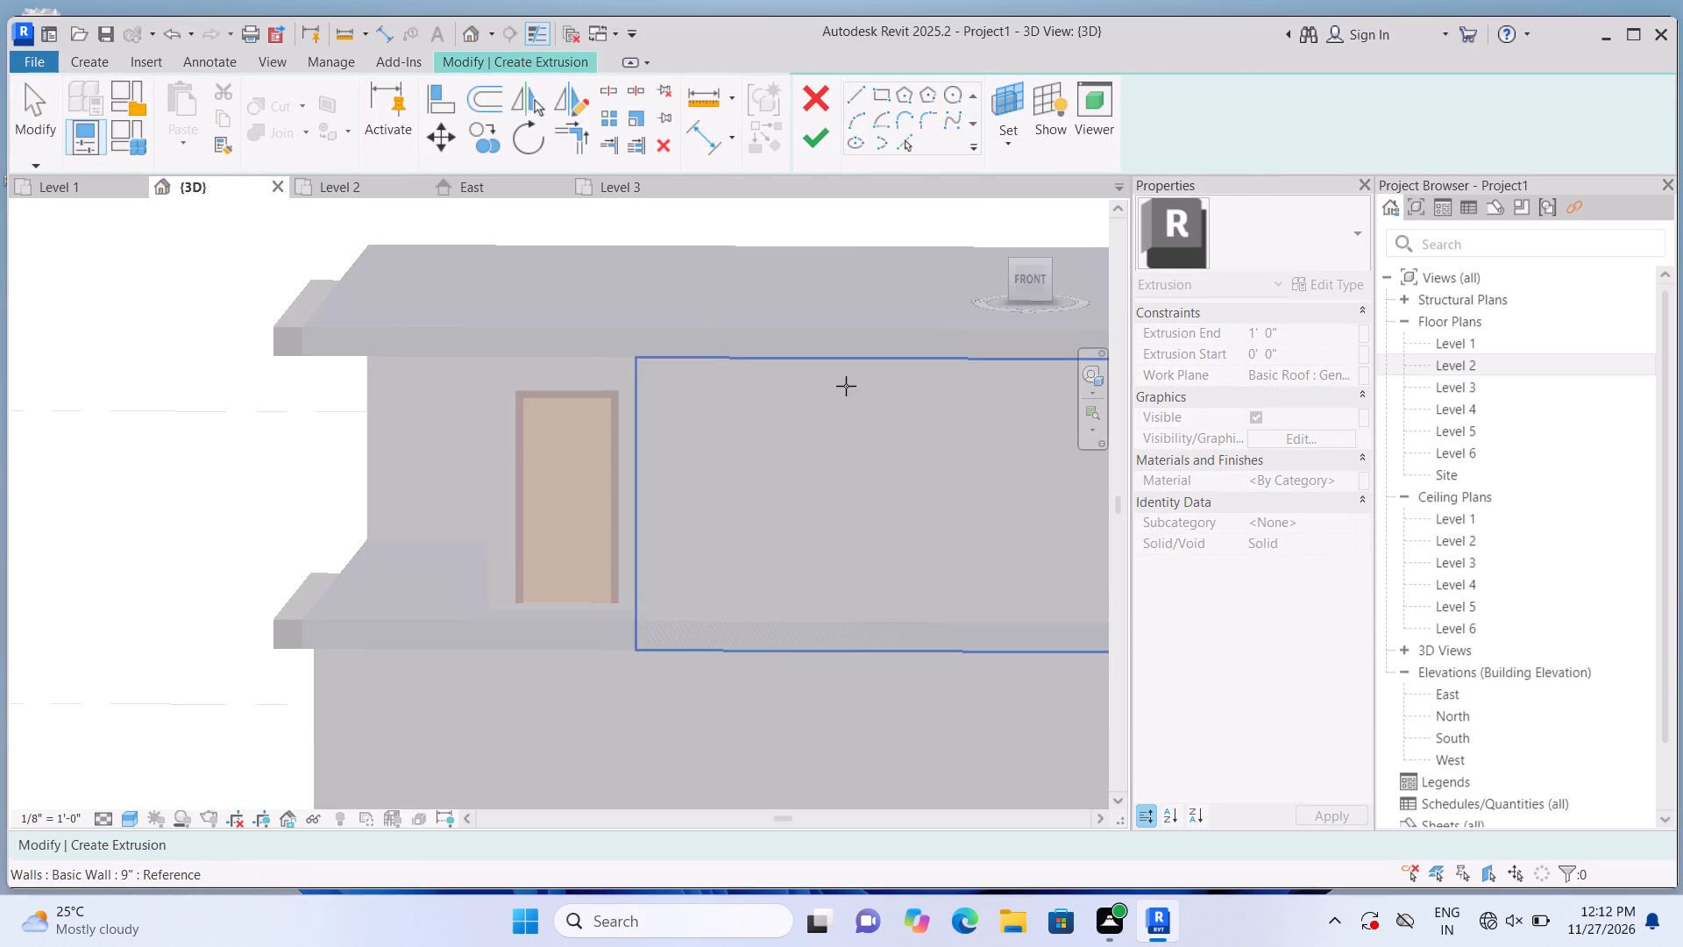
scroll(755, 358, "up", 2)
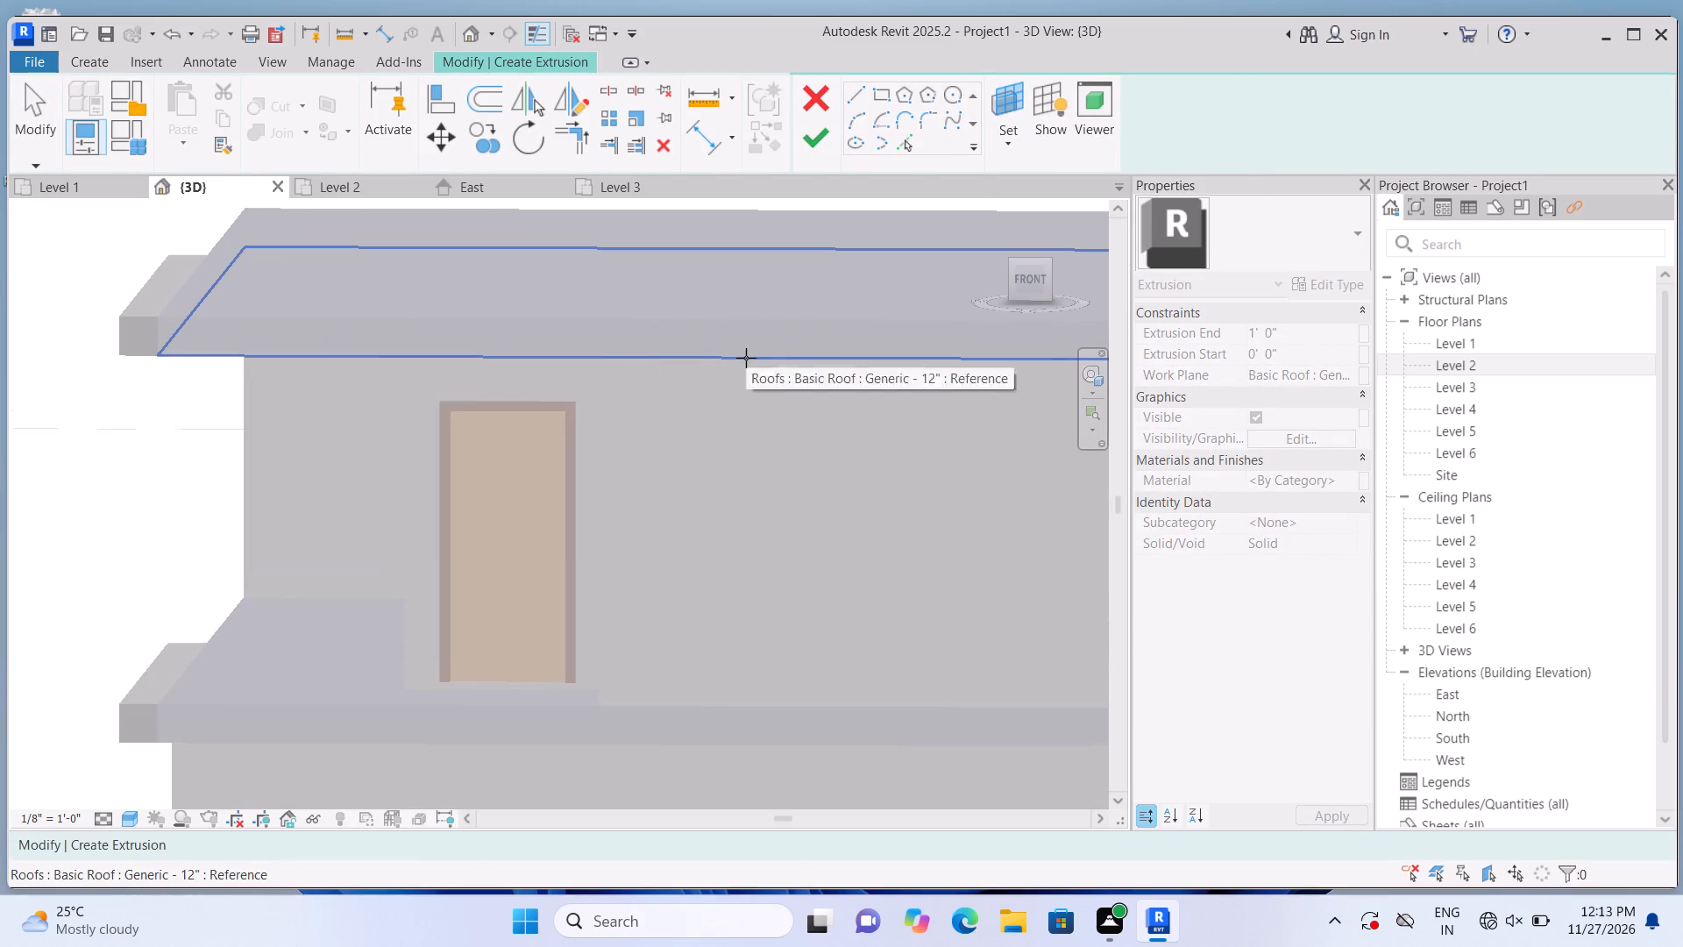
left_click(376, 330)
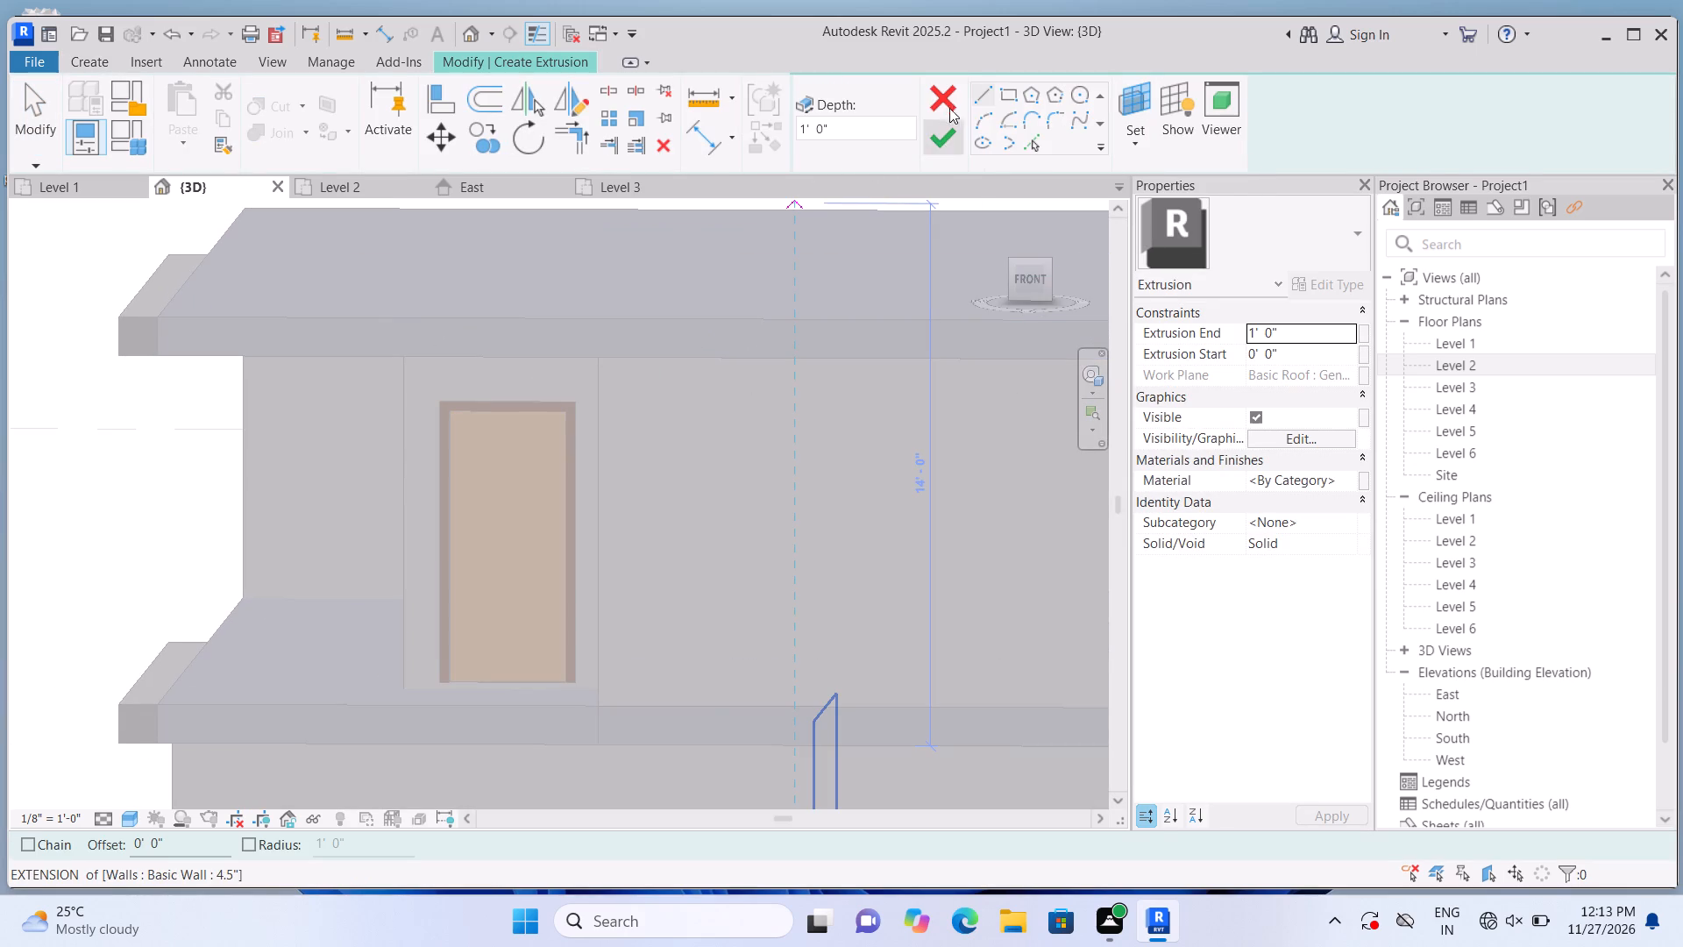
Sketch an 11'-4 1/2" by 1'-0" rectangle on the top roof's front edge, from the slab corner to the 9" wall, and extrude it 1'-0".
left_click(1010, 103)
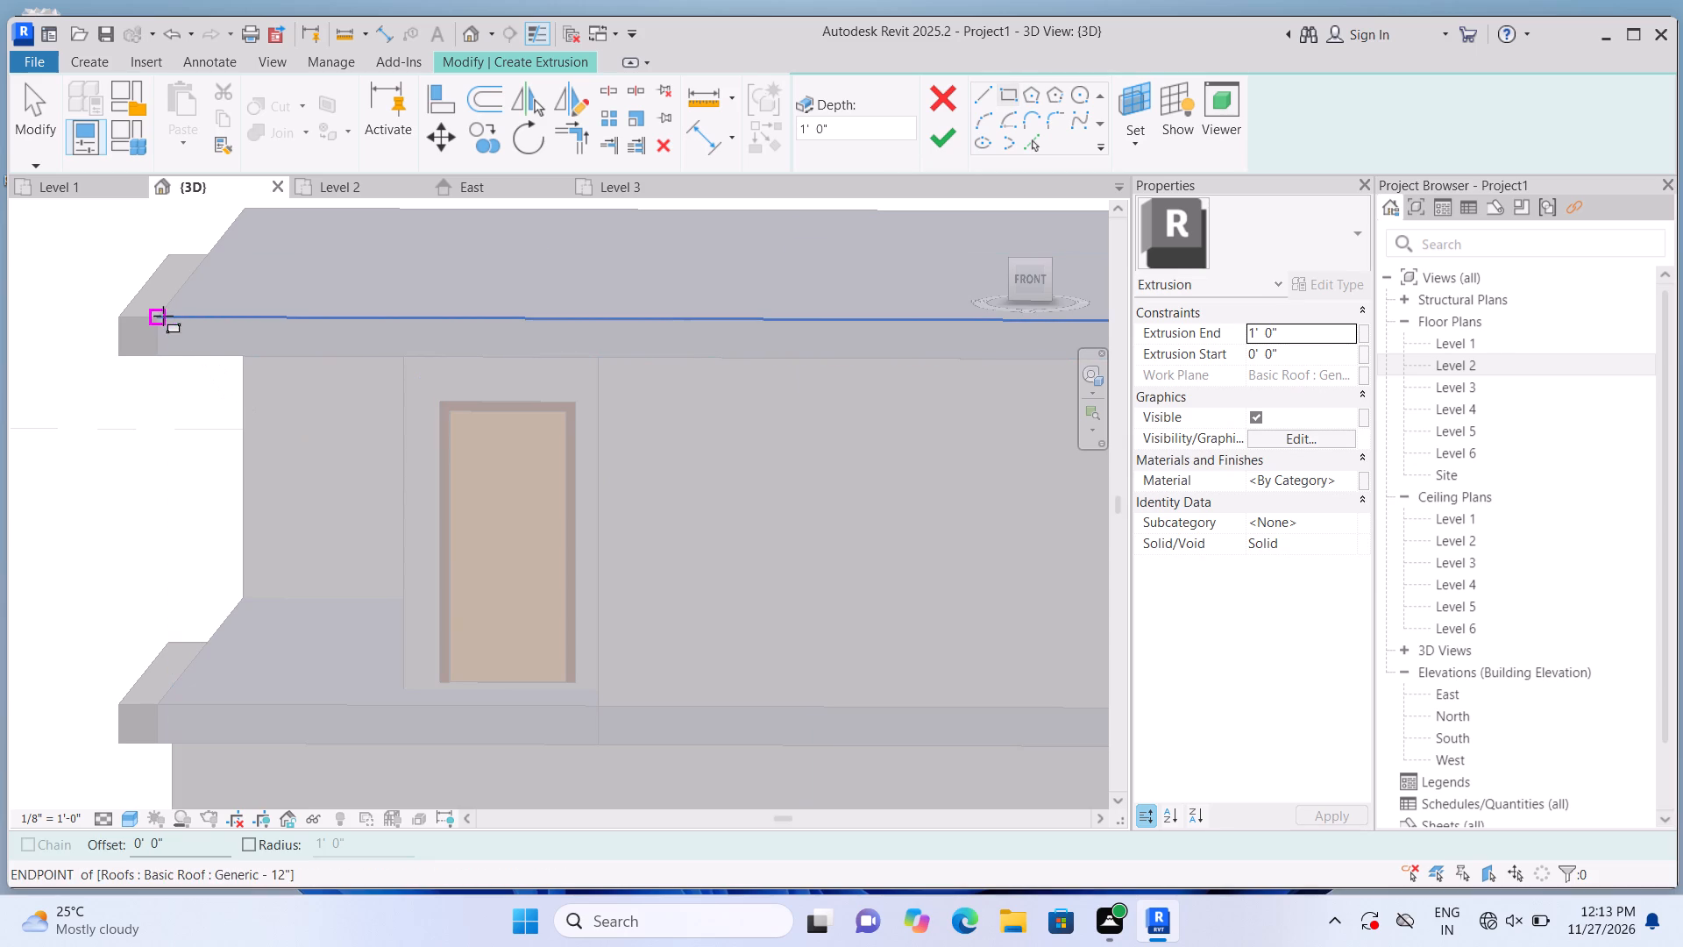
left_click(162, 316)
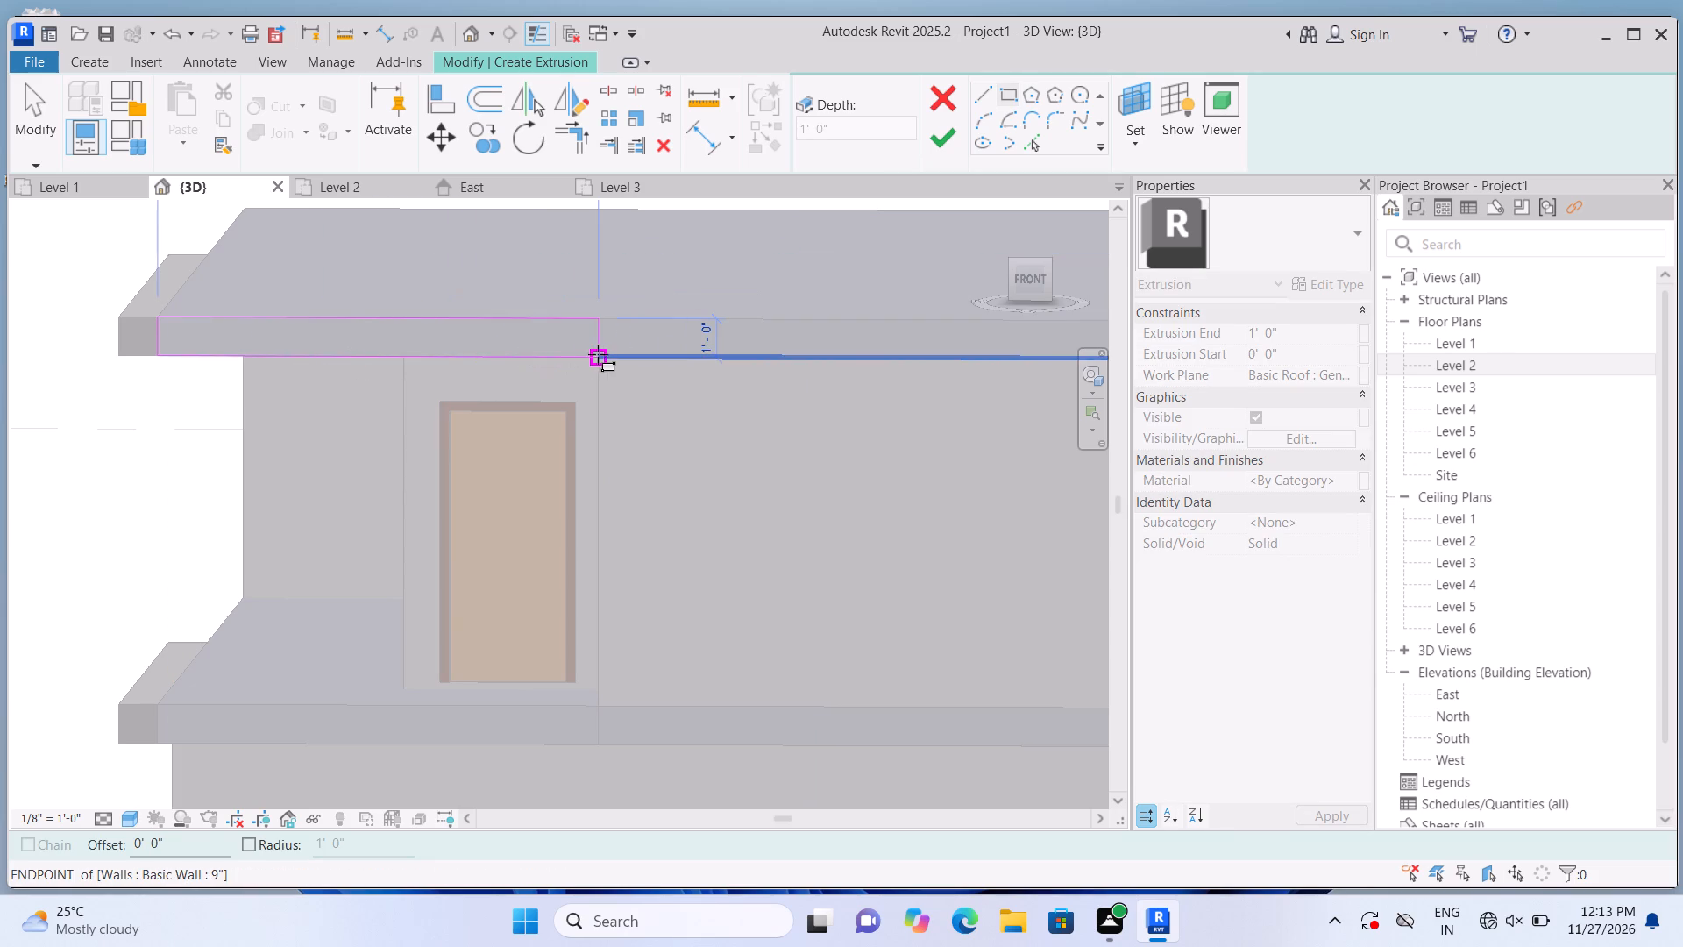
left_click(603, 354)
left_click(937, 137)
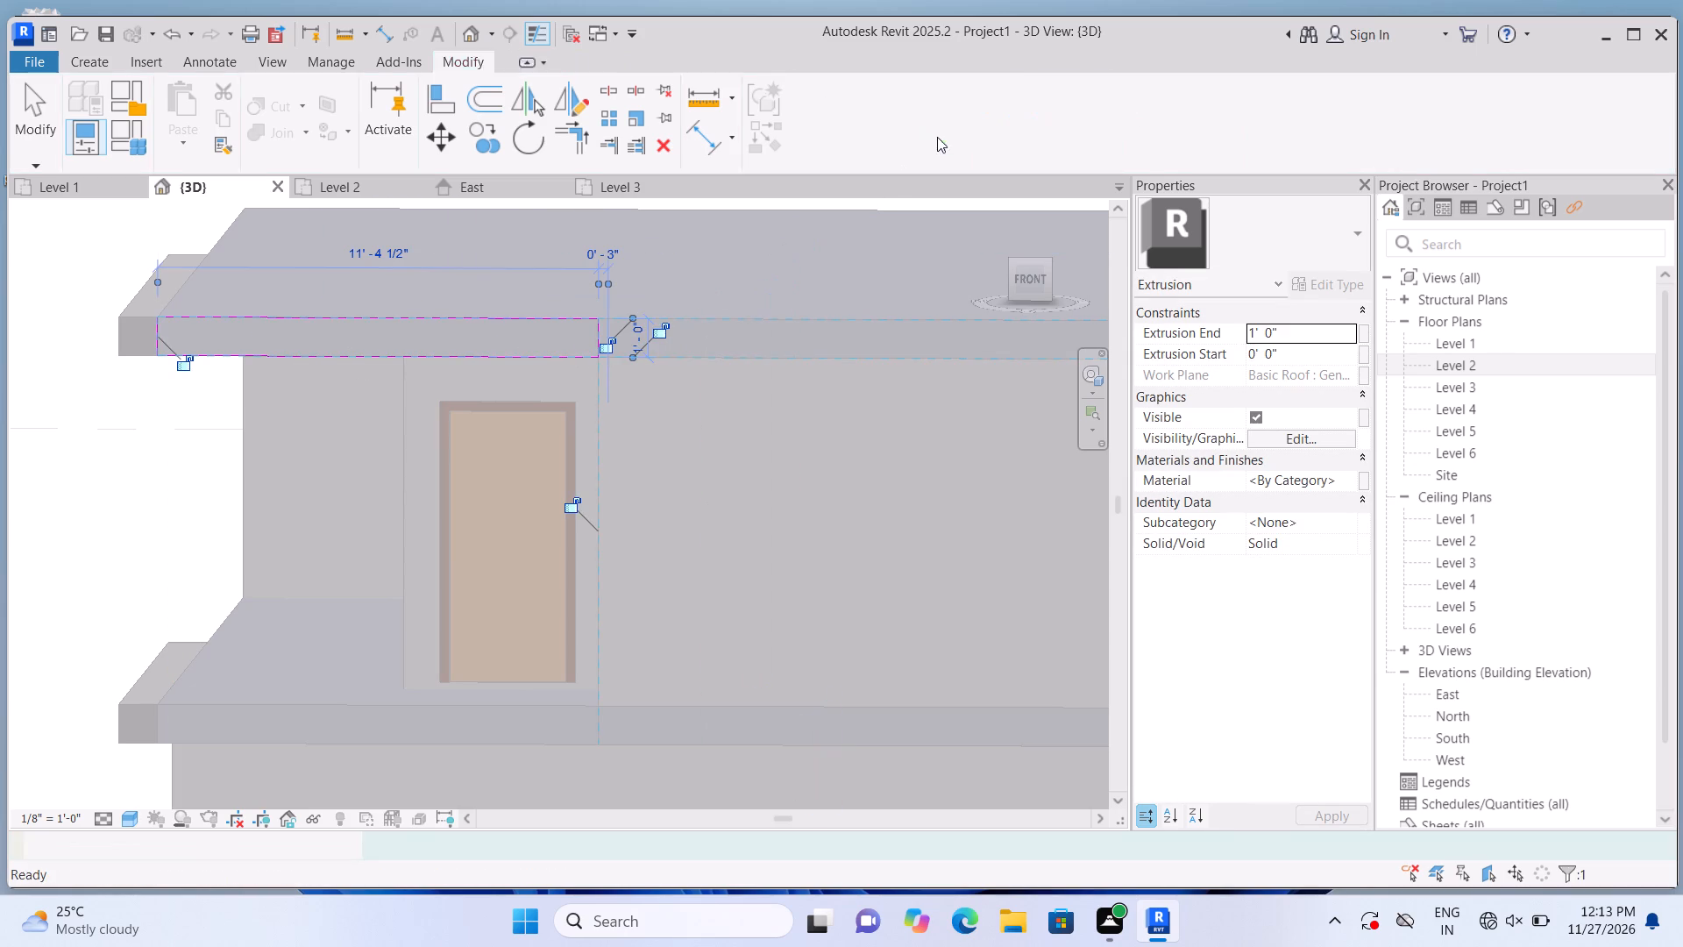
Start another extrusion on the front edge face of the lower roof slab, with the Rectangle tool for its profile.
left_click(103, 67)
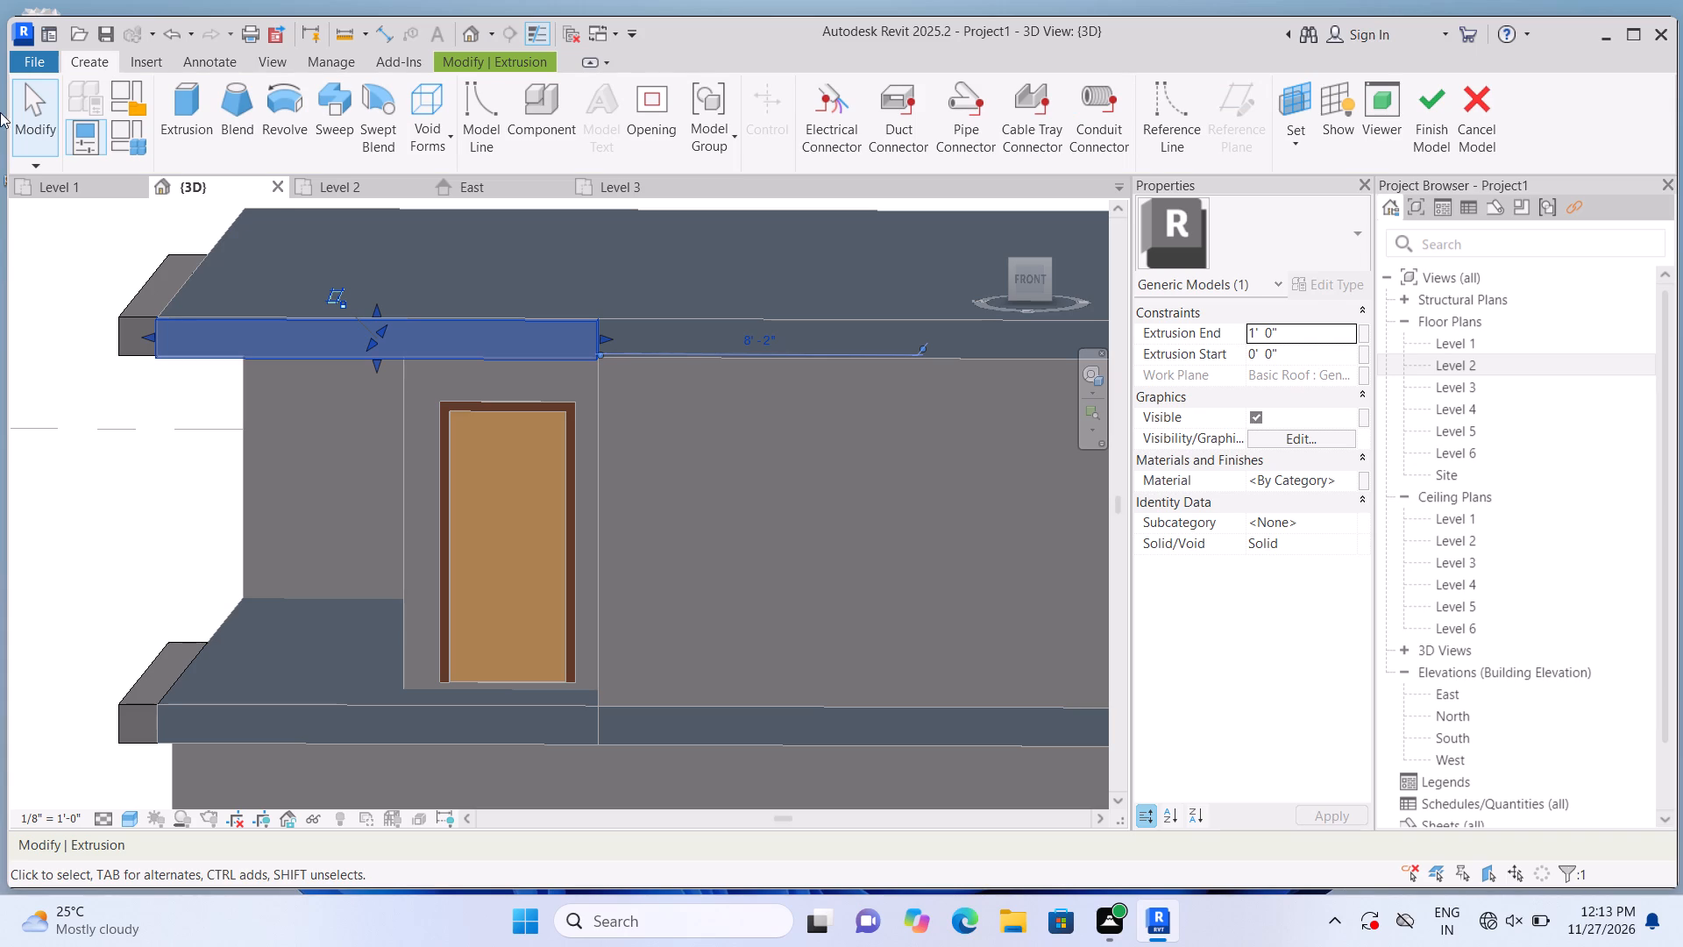
left_click(201, 136)
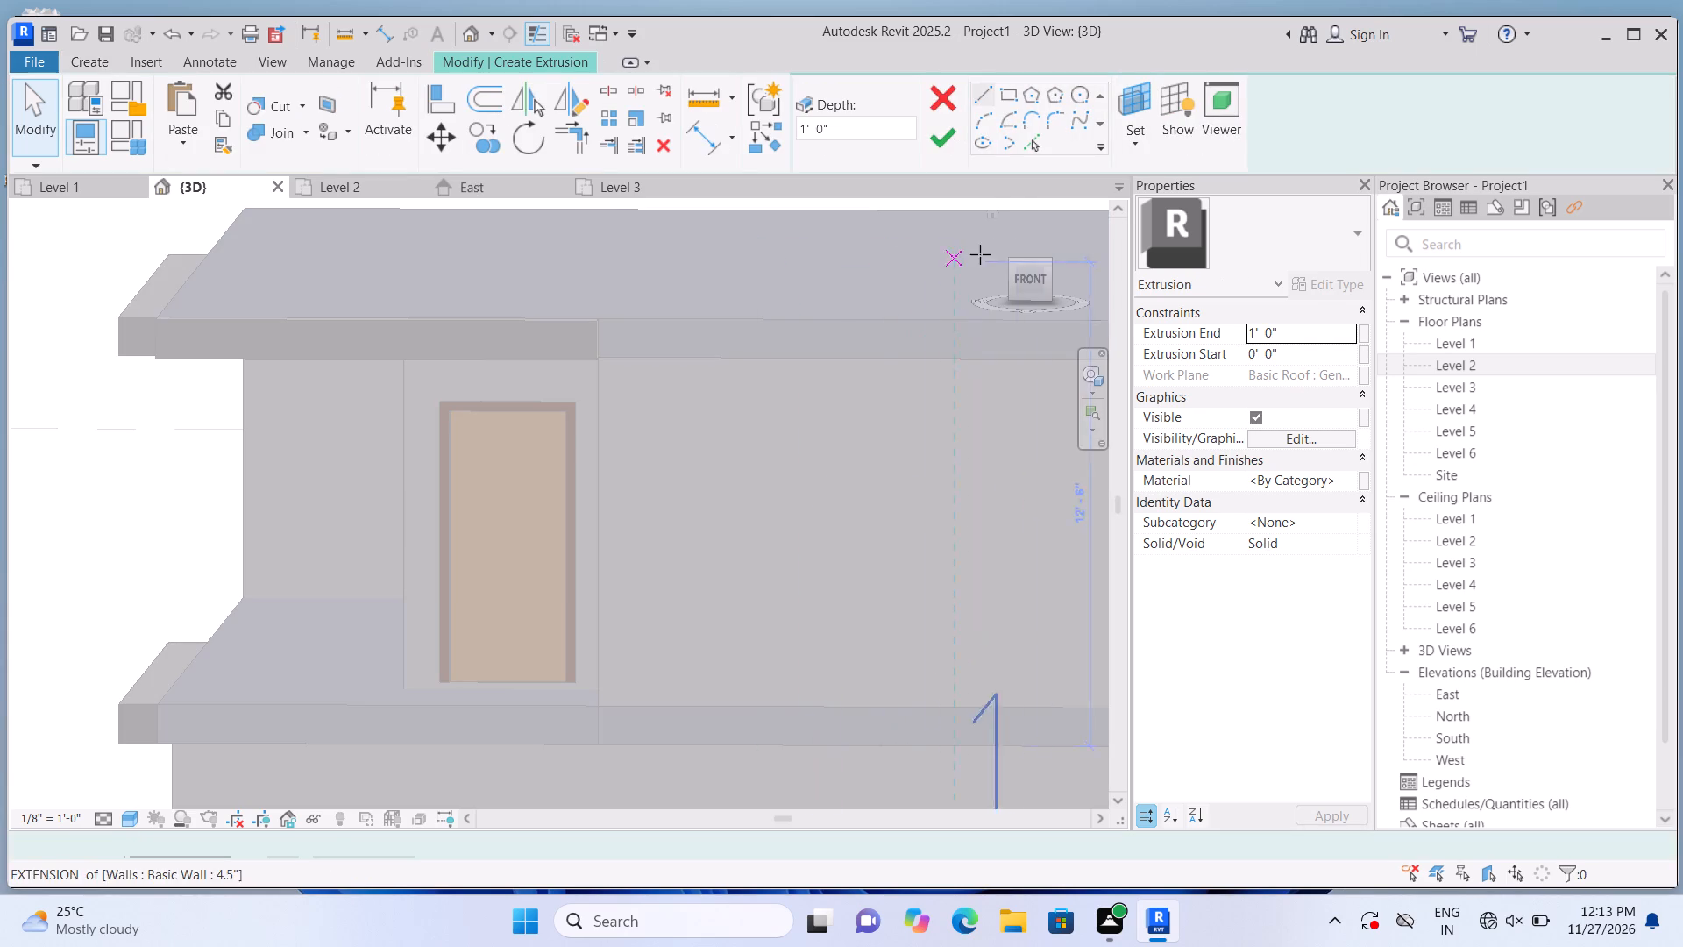
left_click(1142, 142)
left_click(1154, 219)
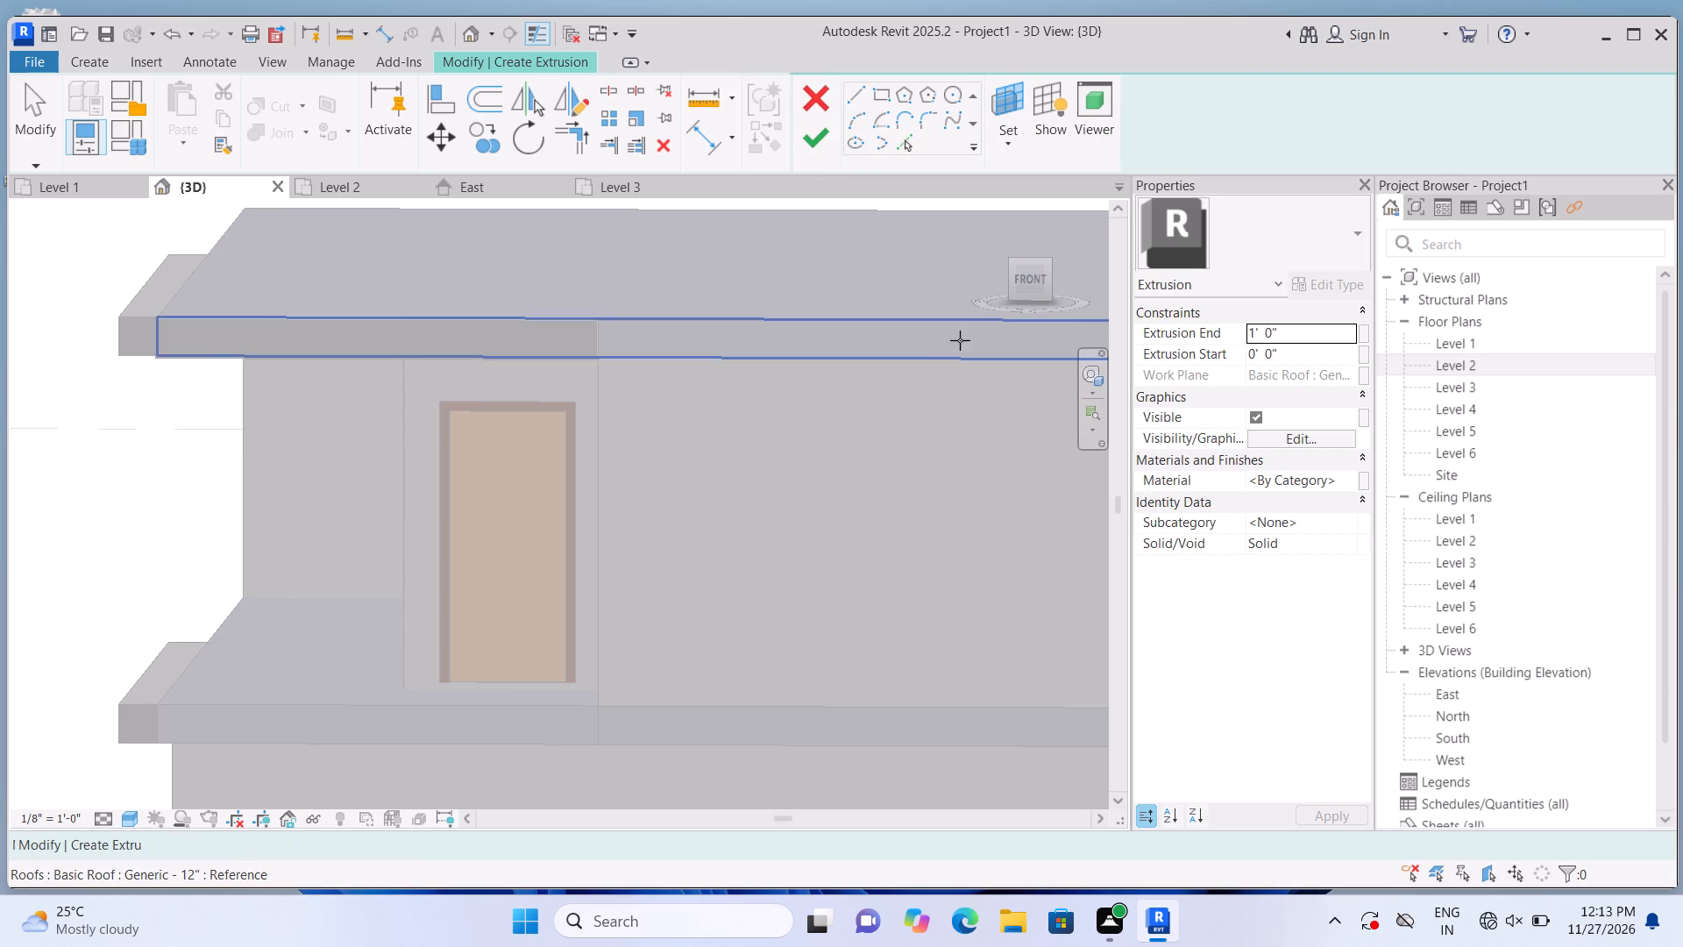
scroll(945, 330, "down", 1)
scroll(609, 648, "up", 1)
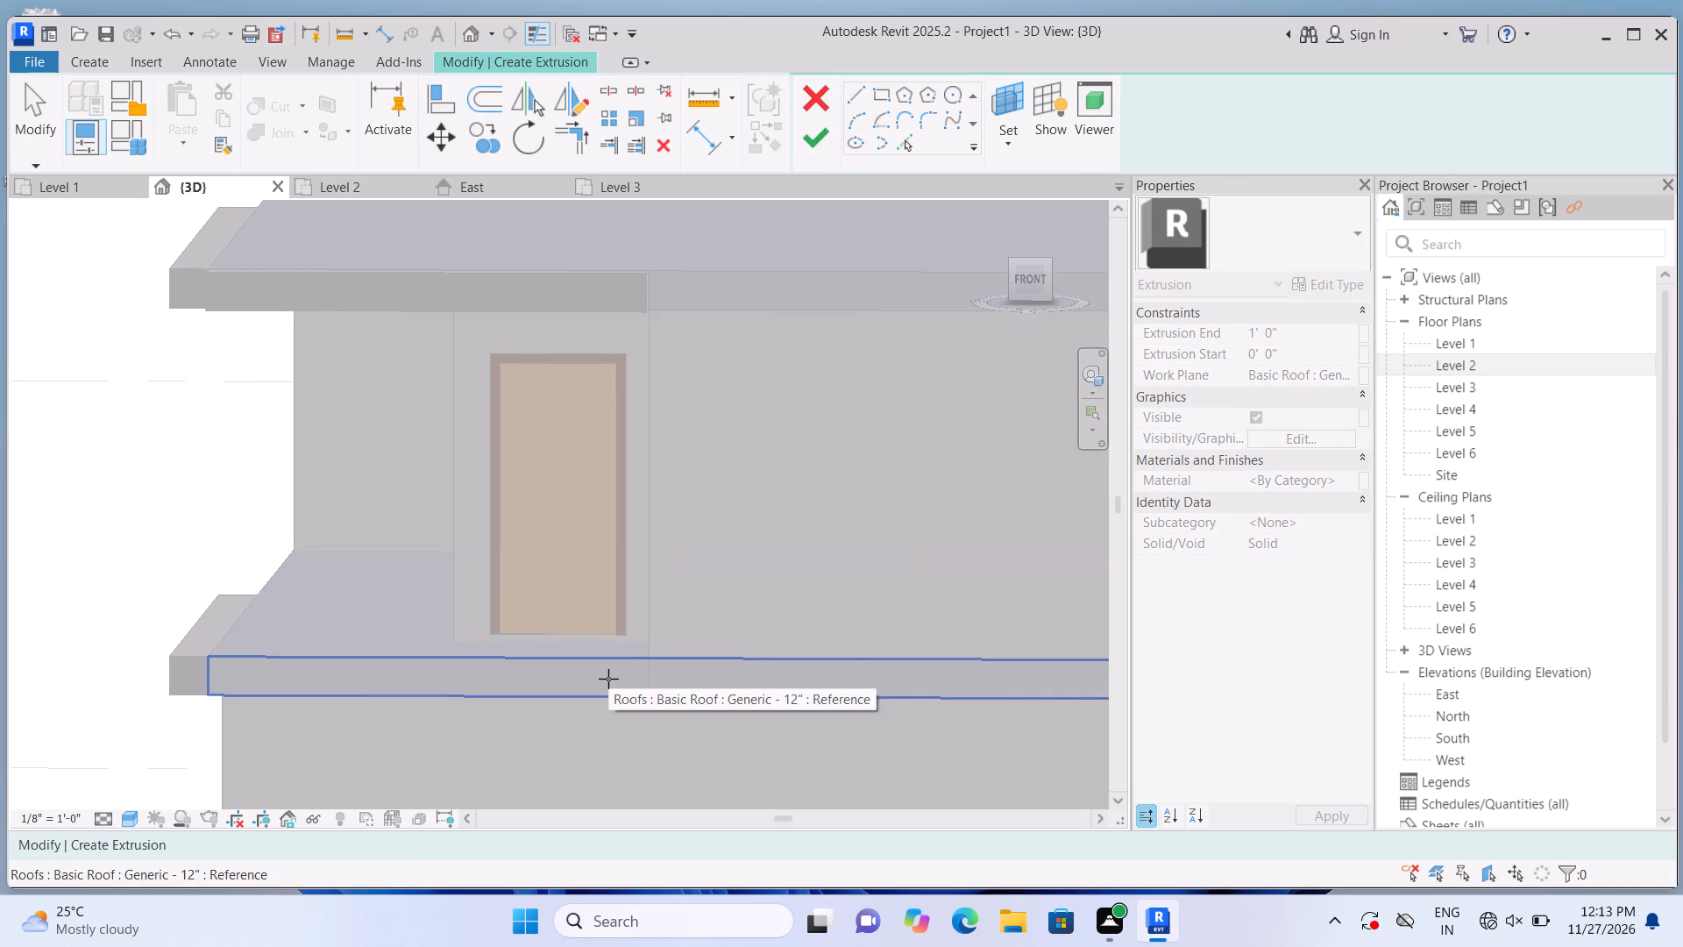
left_click(608, 679)
left_click(1006, 93)
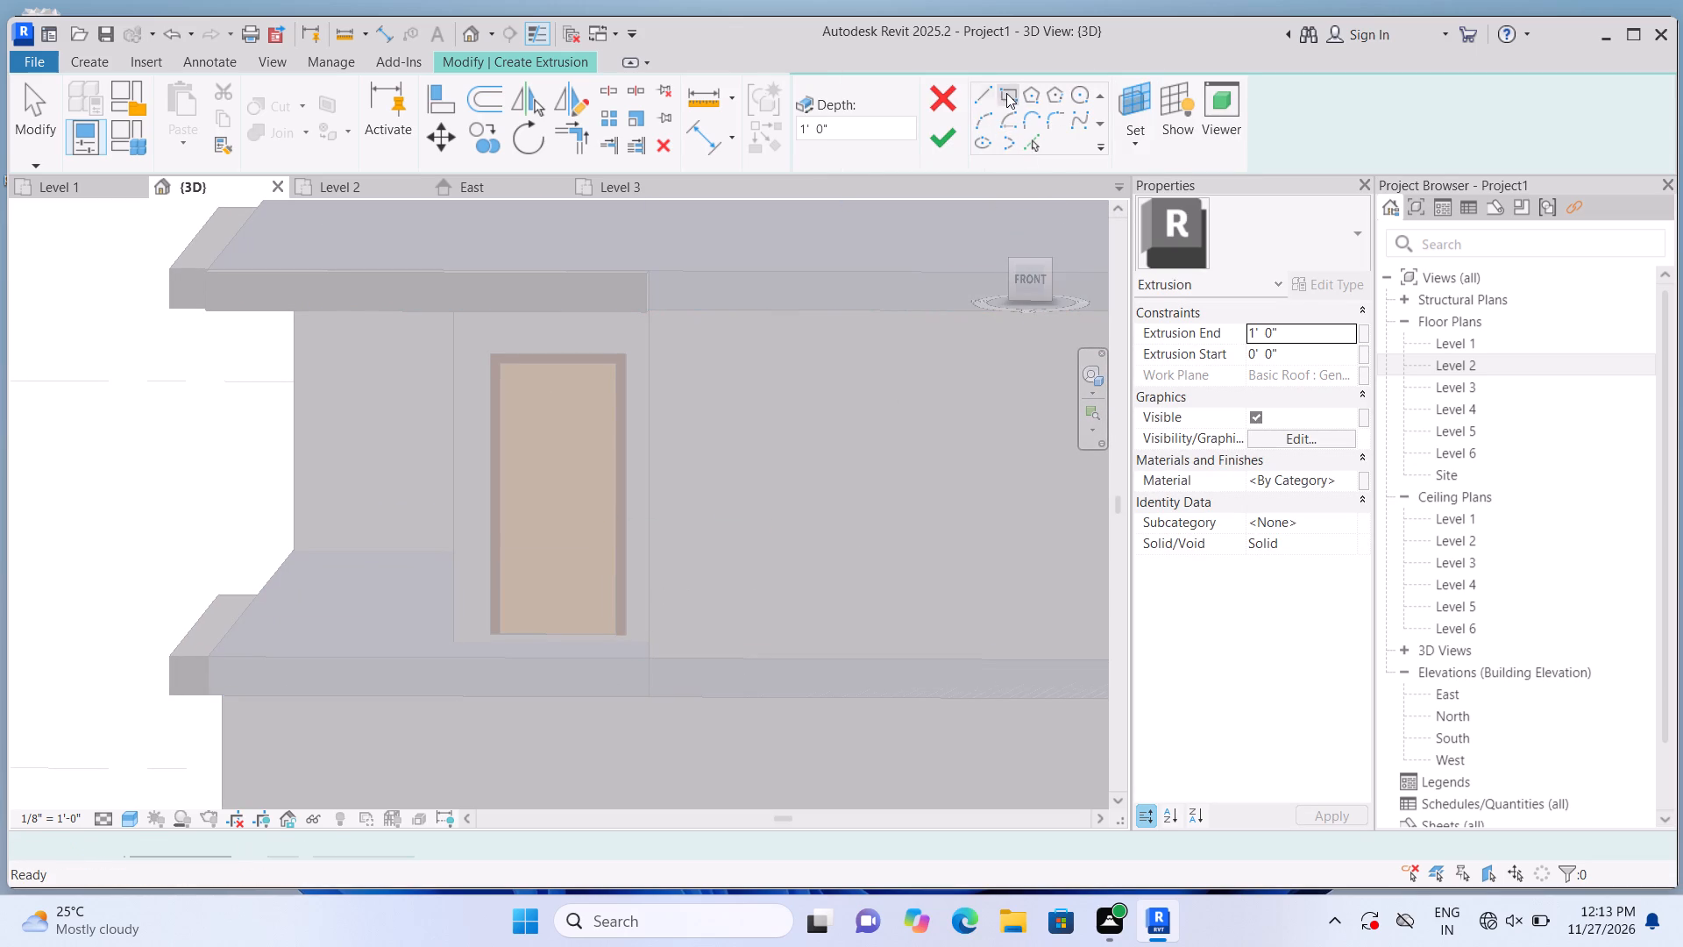
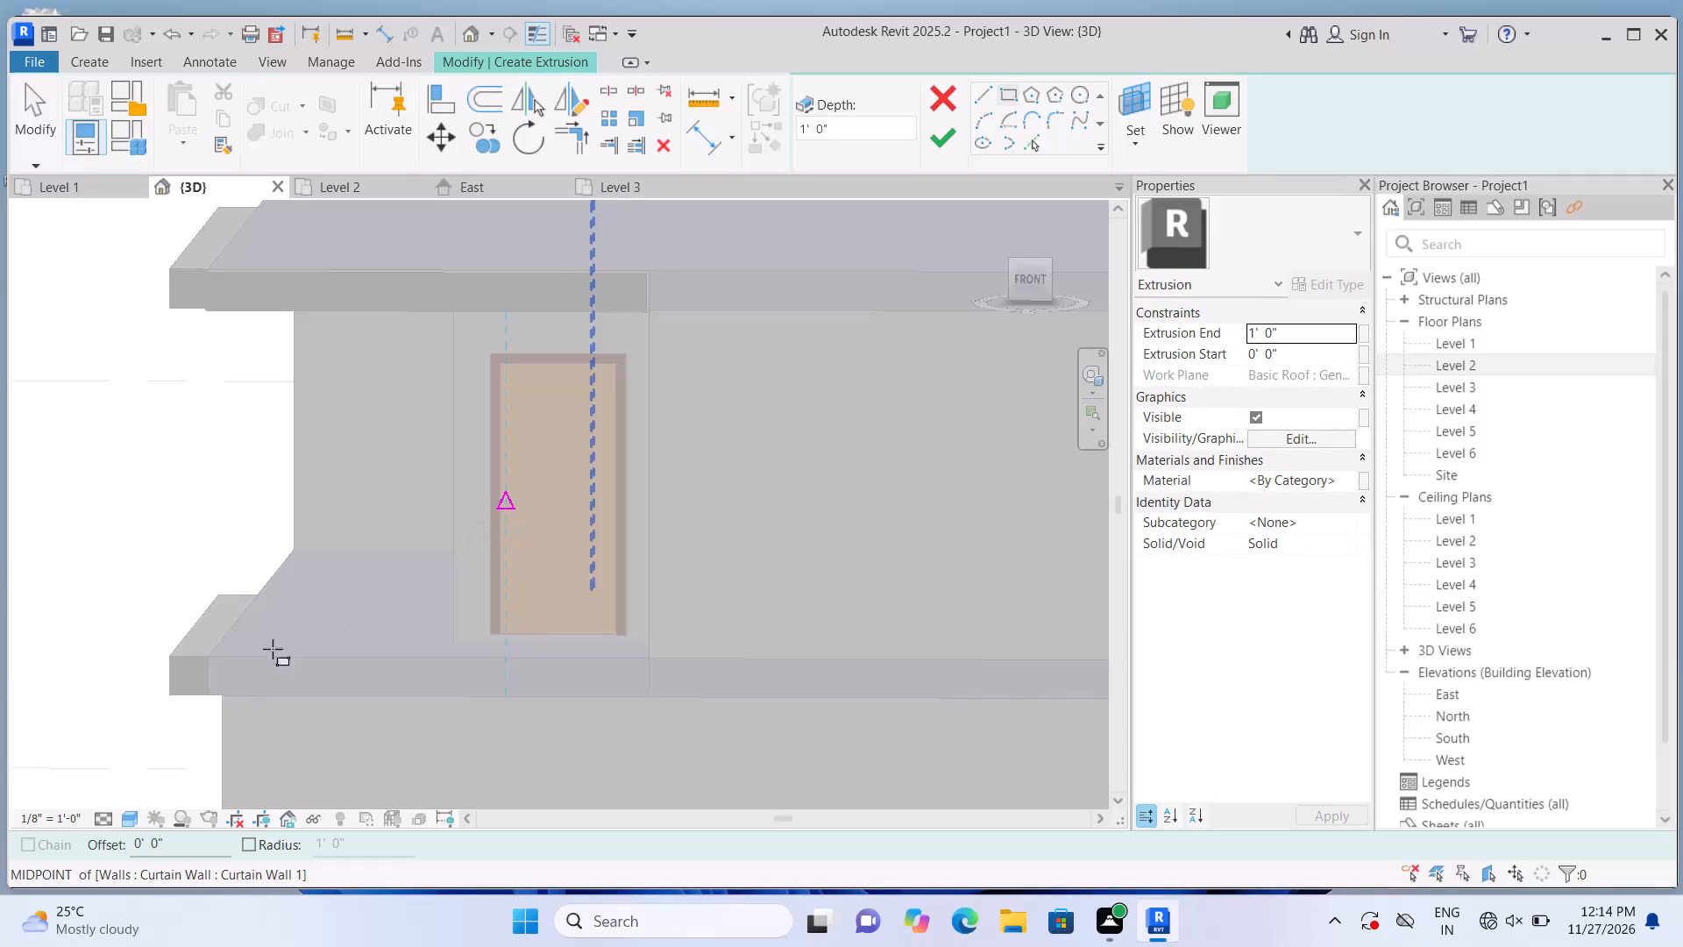
Sketch an 11'-4 1/2" by 1'-0" rectangle on the lower roof's front edge, from the slab corner to the 9" wall, and extrude it 1'-0".
scroll(226, 632, "up", 1)
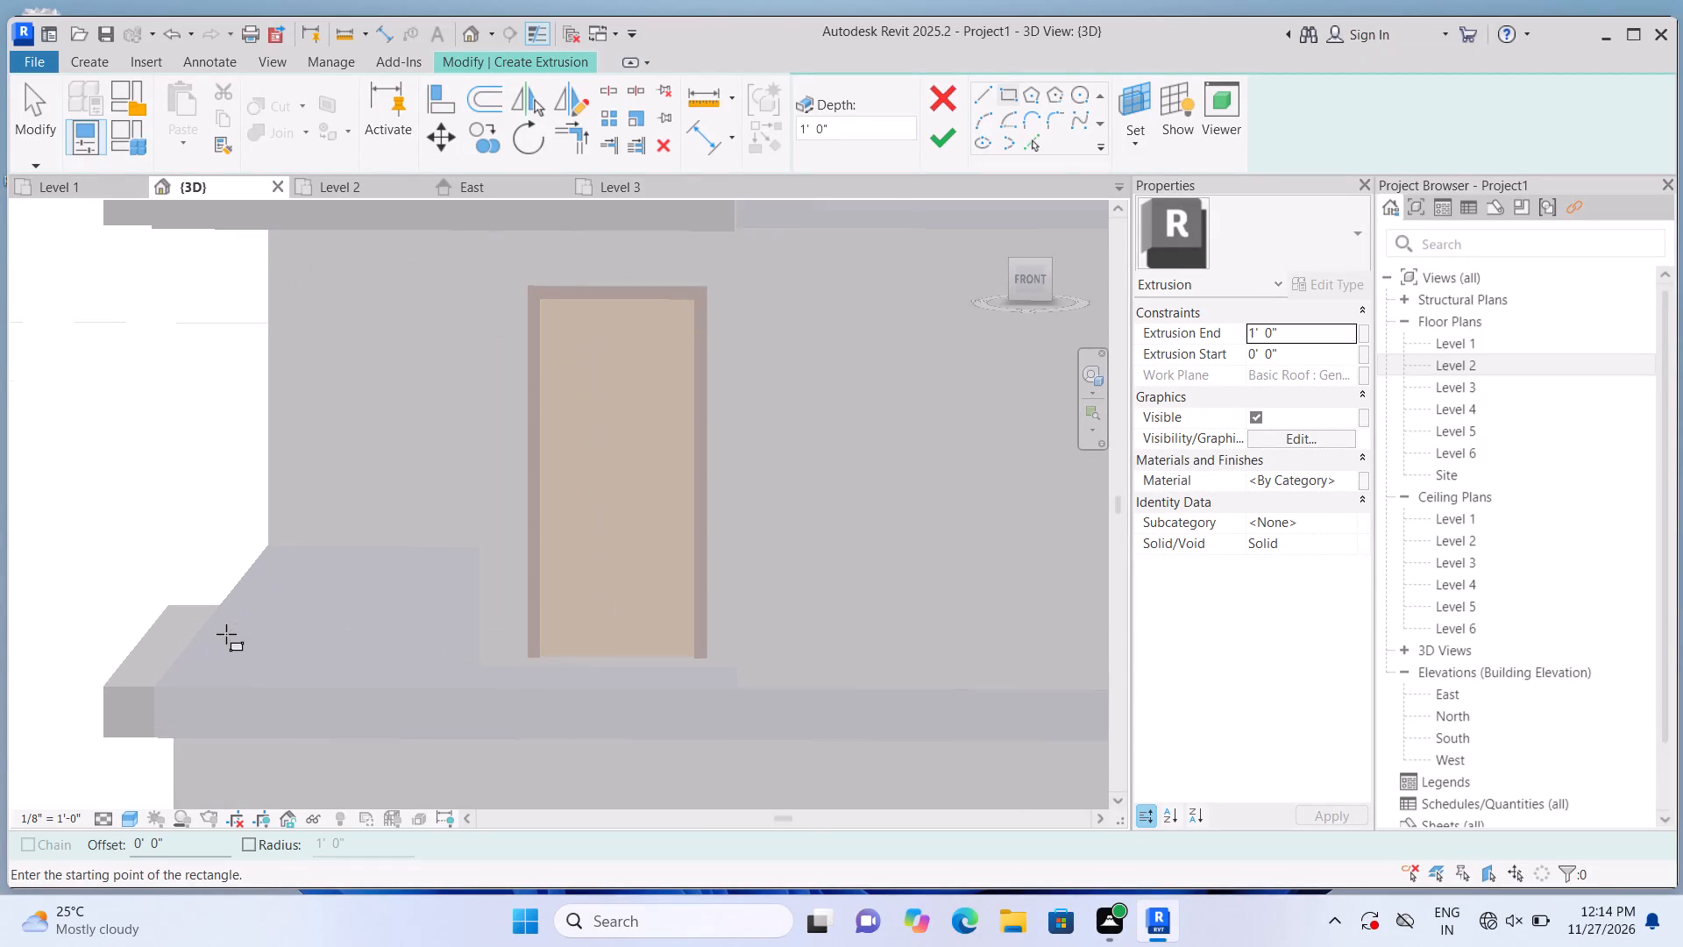
scroll(214, 668, "down", 1)
left_click(164, 681)
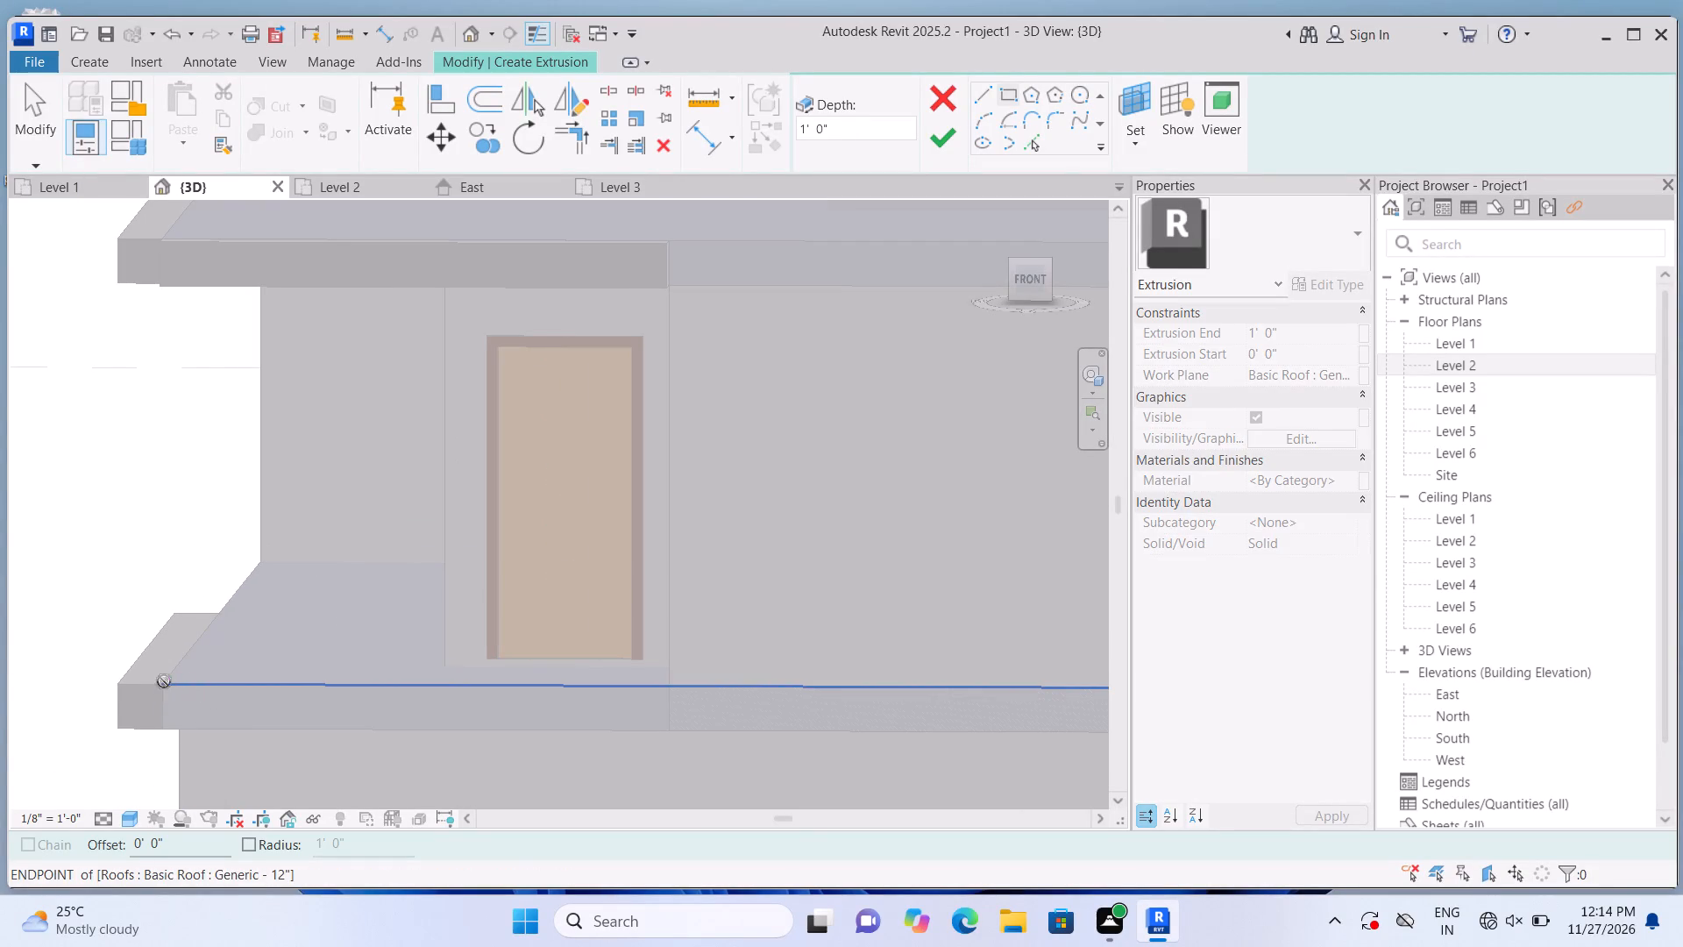
left_click(671, 724)
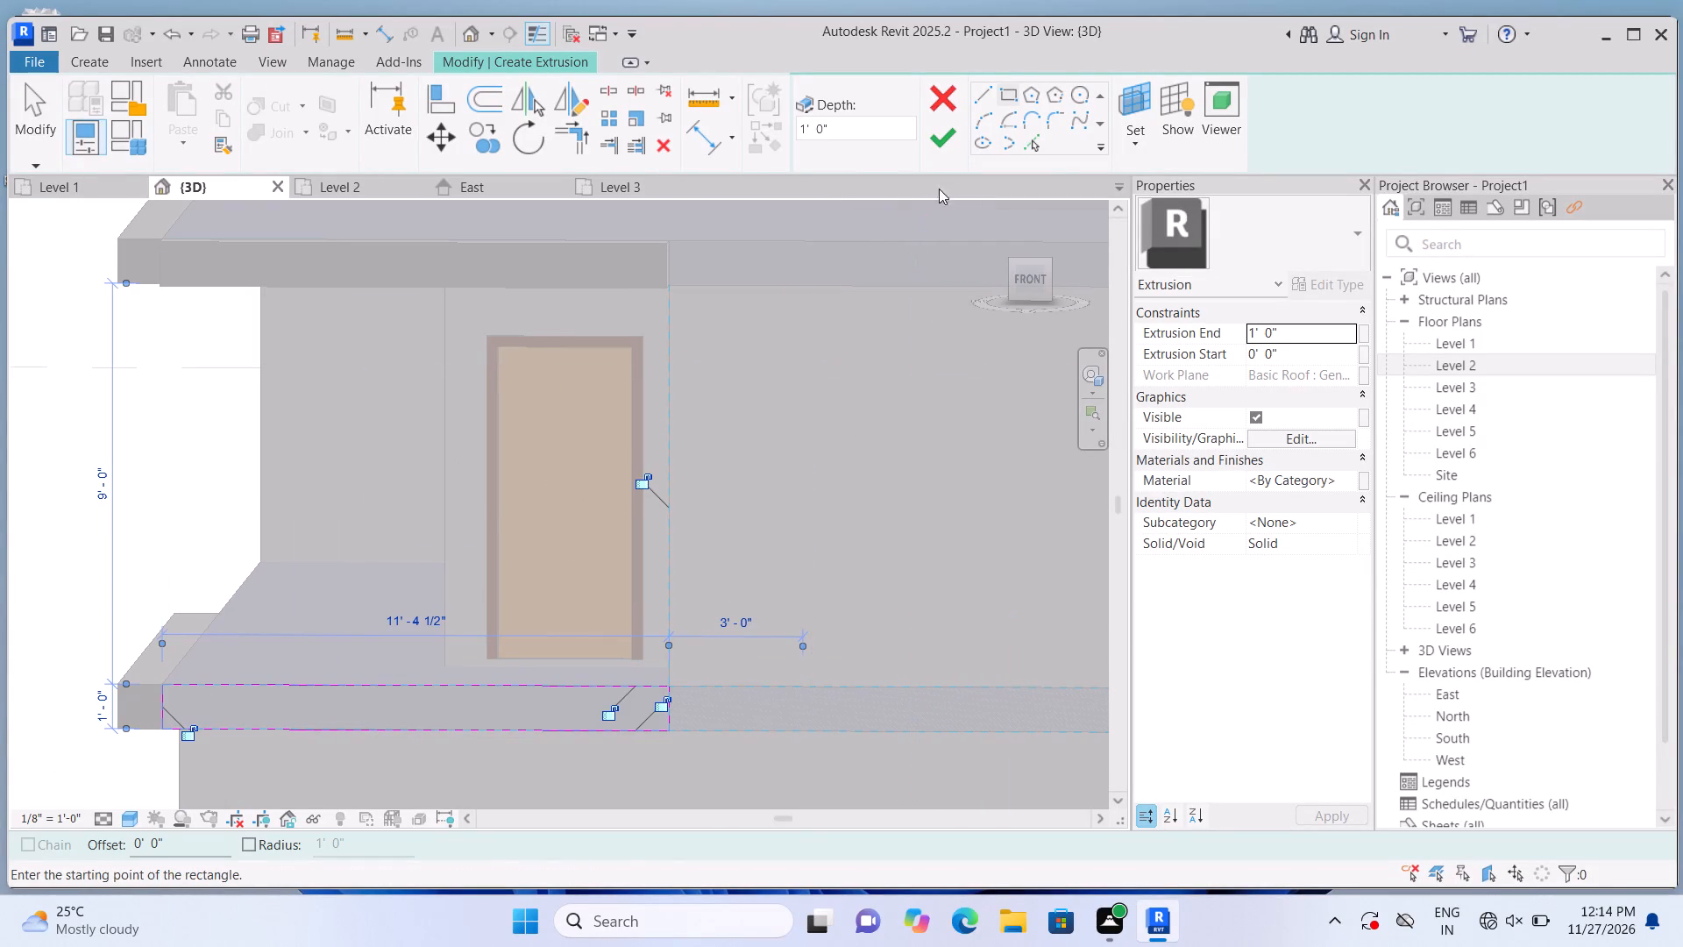
left_click(943, 142)
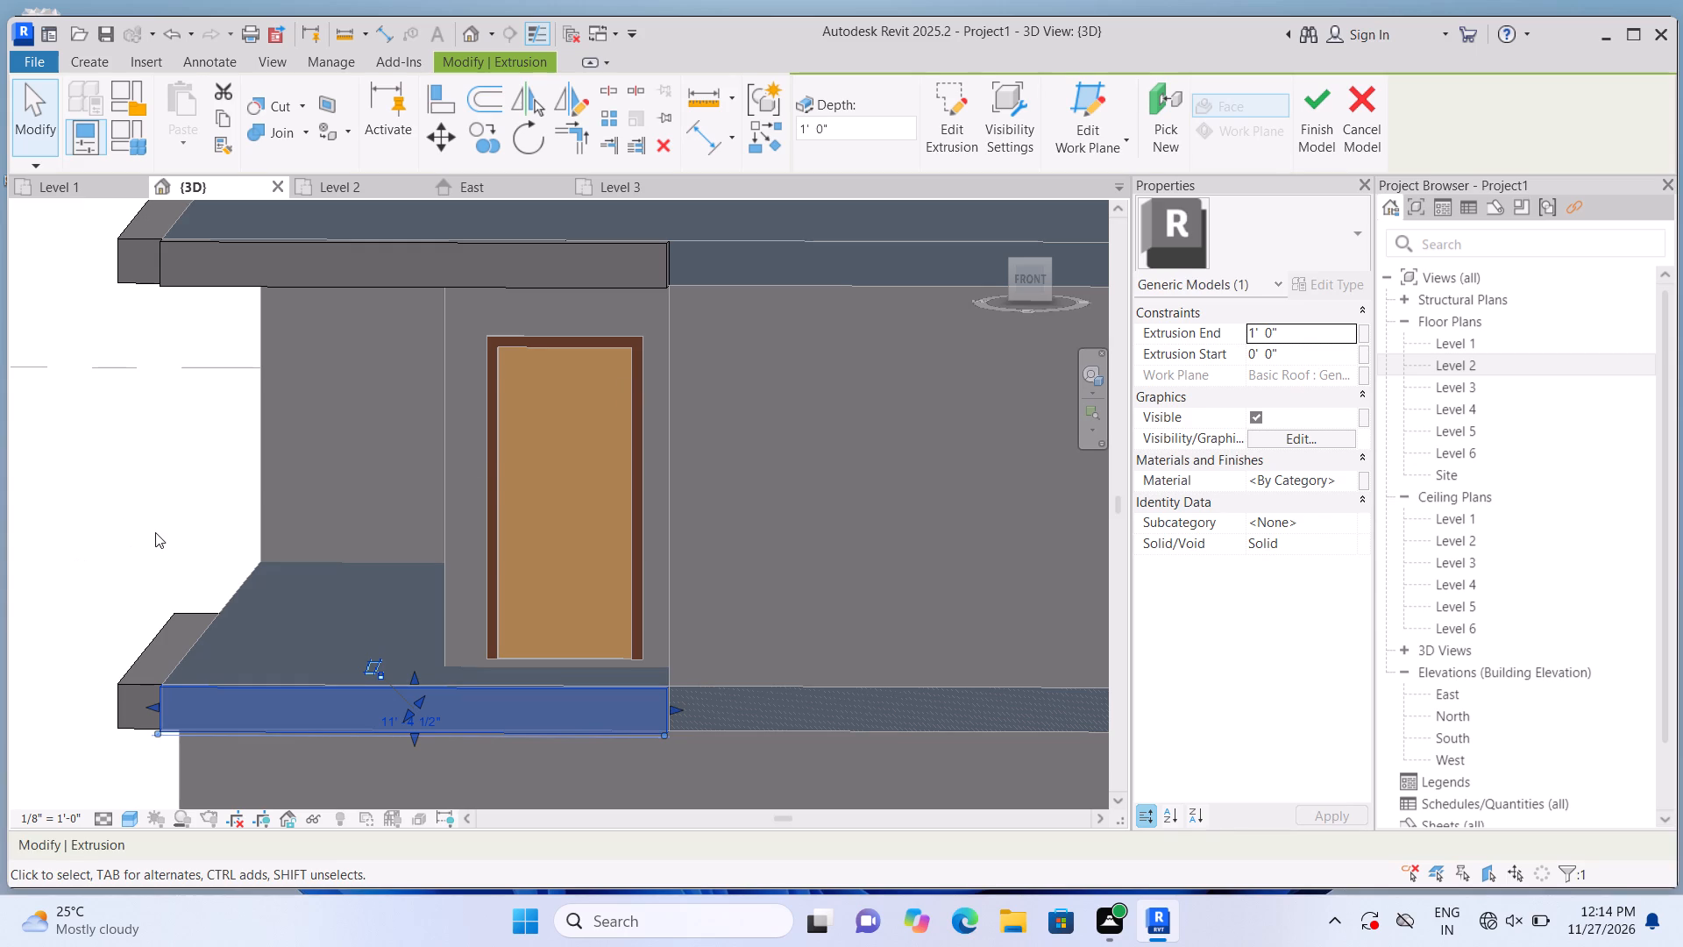
scroll(155, 525, "down", 1)
left_click(147, 523)
Examine the side and front bands on both roof slabs, especially where they meet at the corner.
middle_click_drag(103, 499, 217, 513)
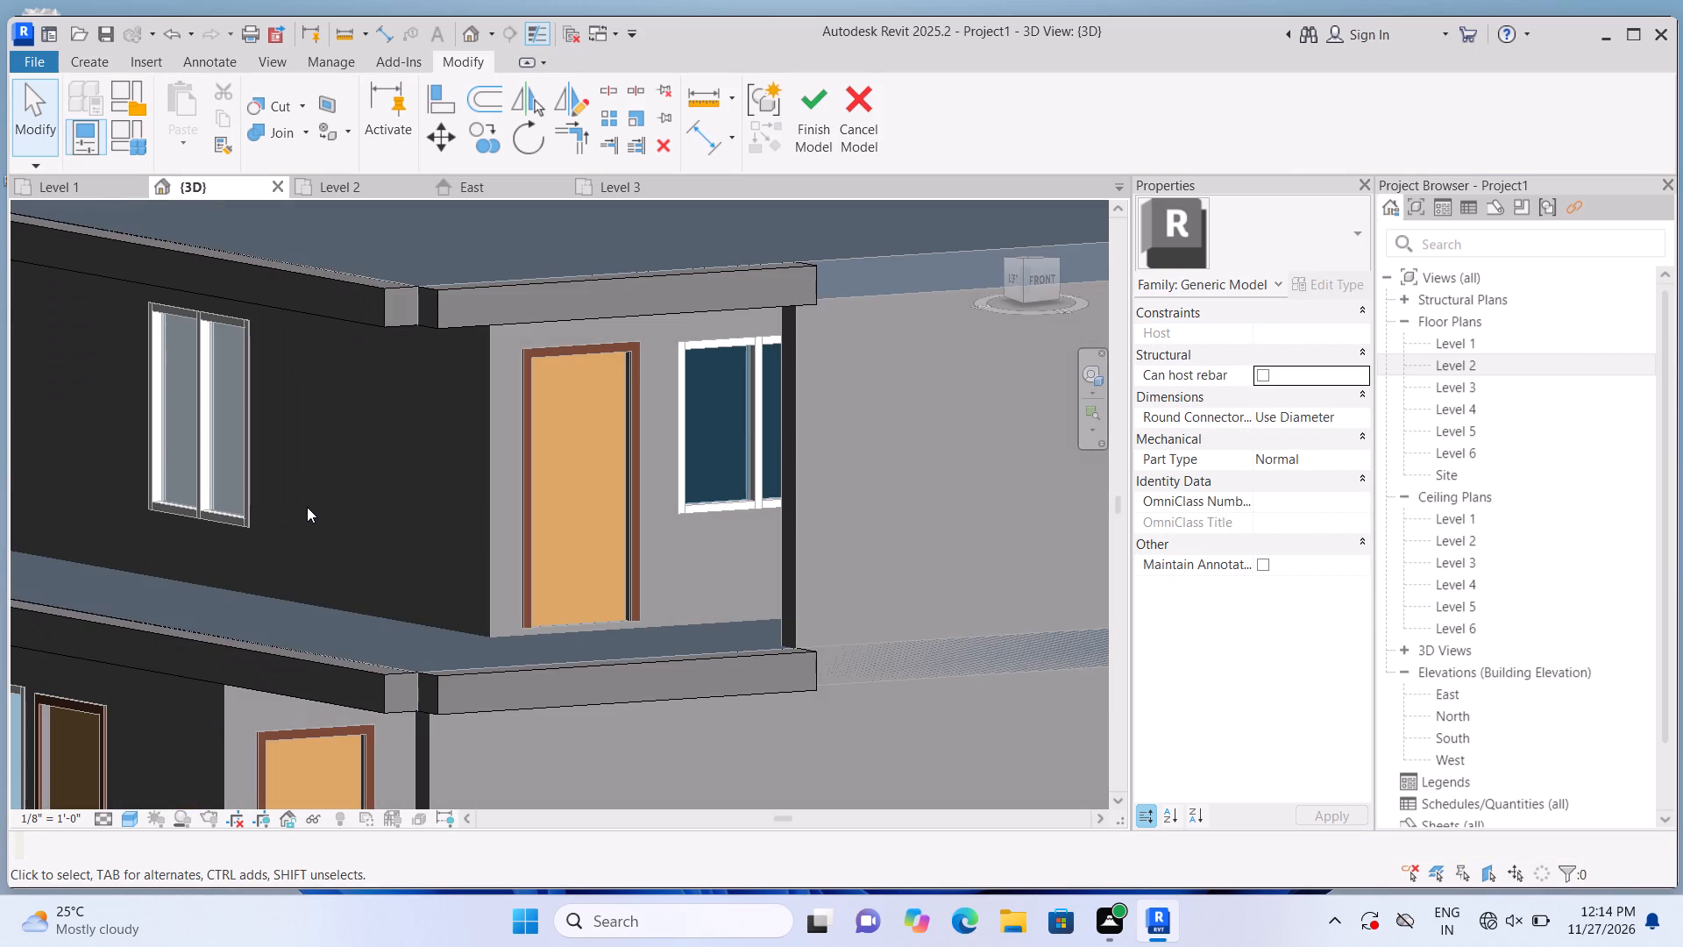
scroll(397, 387, "up", 3)
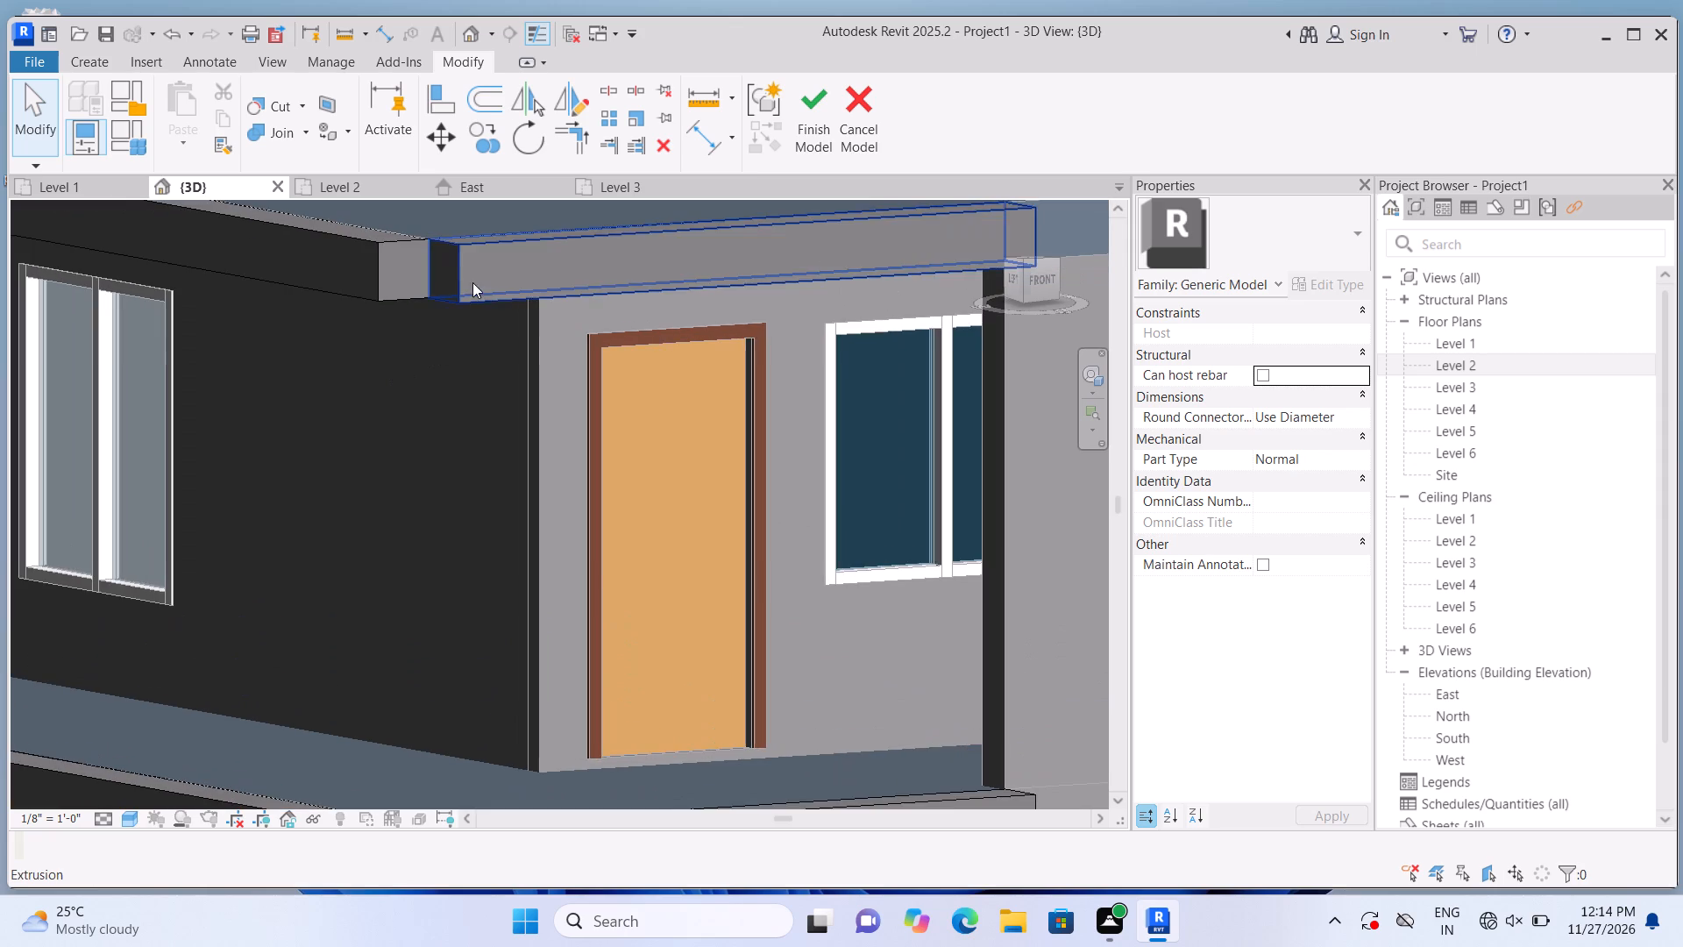
scroll(536, 336, "down", 5)
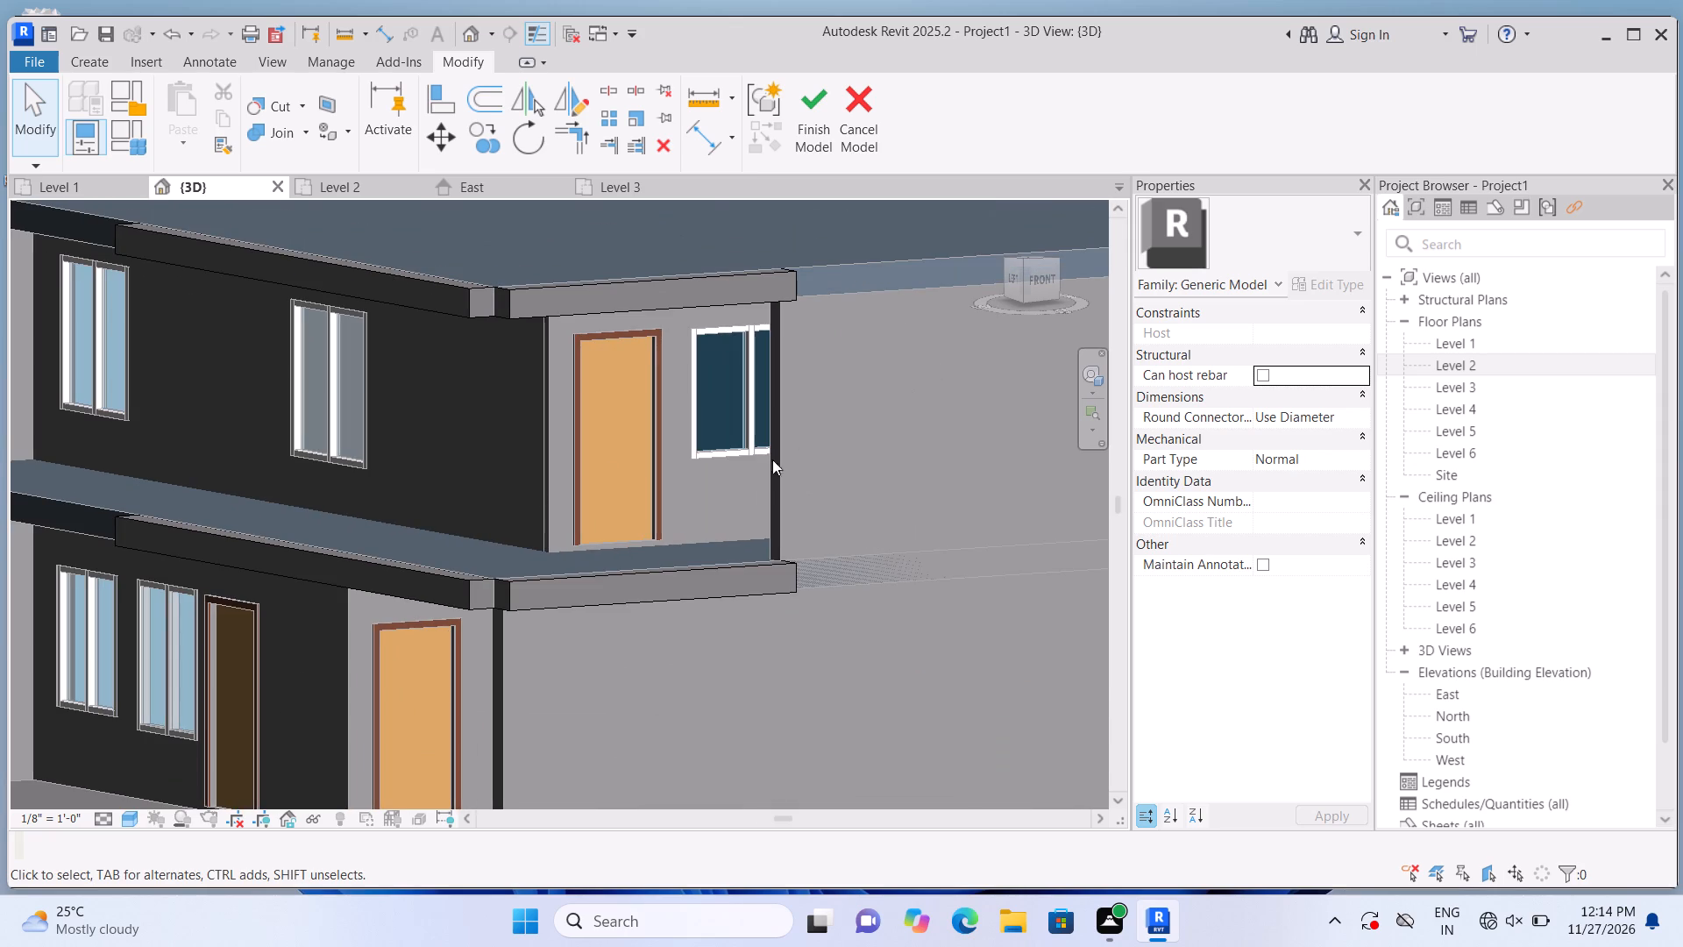
scroll(411, 384, "up", 2)
middle_click_drag(684, 470, 629, 477)
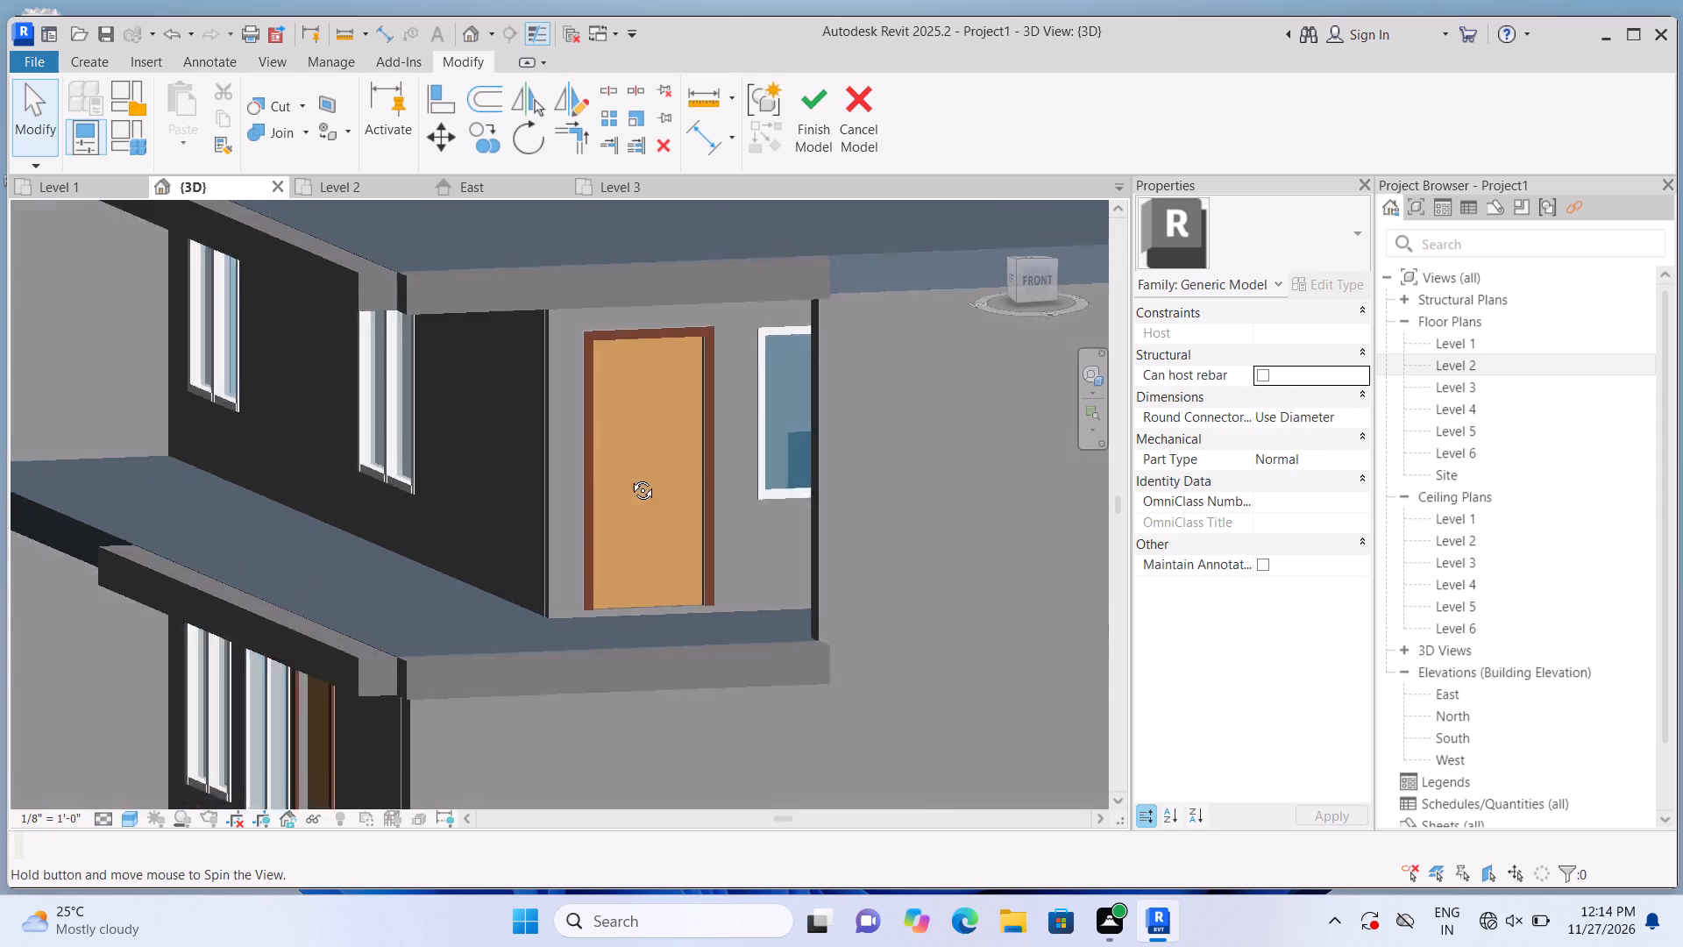
middle_click_drag(629, 477, 579, 485)
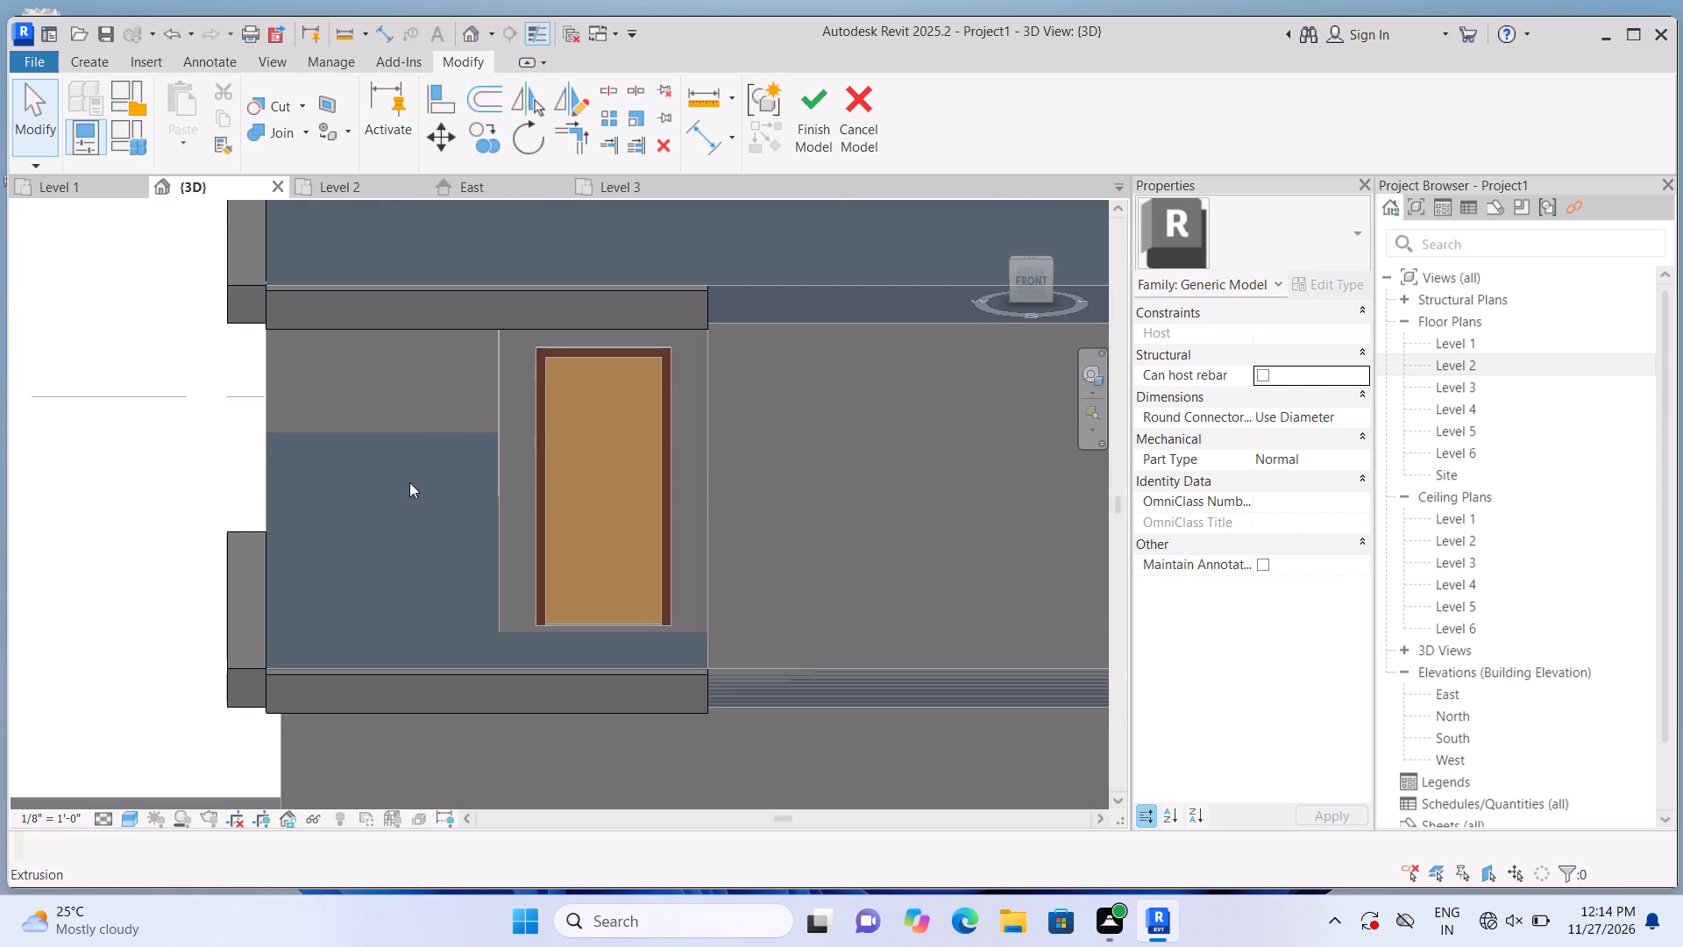
middle_click_drag(256, 516, 588, 464)
scroll(585, 473, "down", 2)
middle_click_drag(664, 530, 659, 530, "shift")
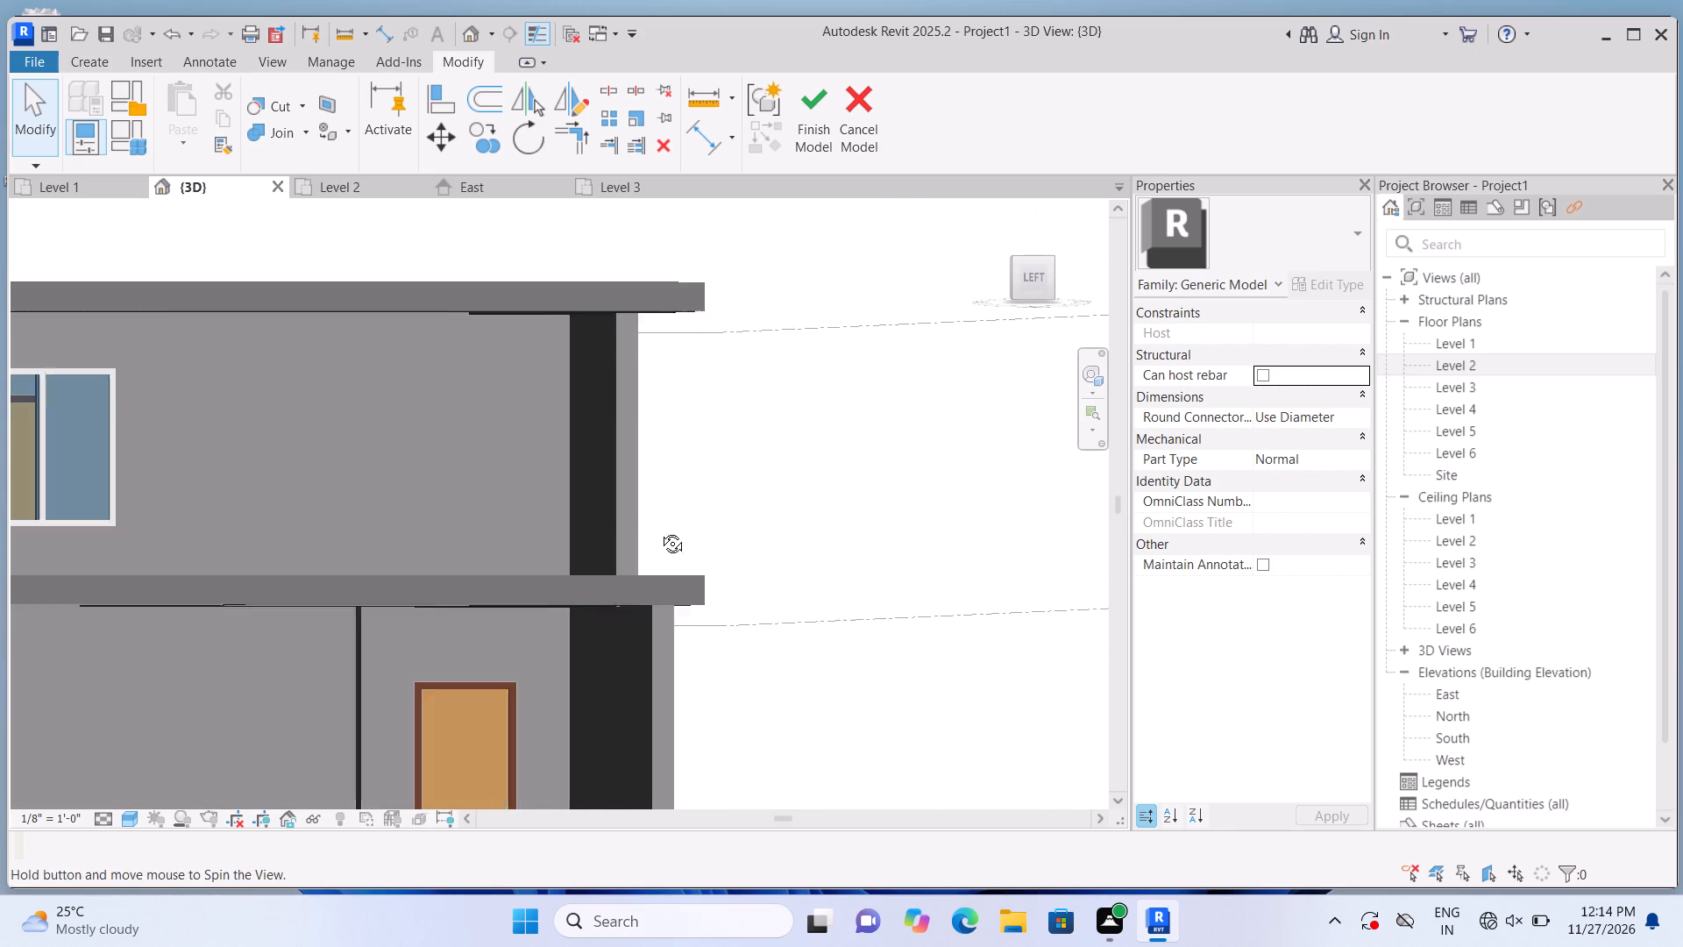
middle_click_drag(659, 530, 634, 539, "shift")
middle_click(629, 539, "shift")
middle_click_drag(744, 513, 868, 516)
scroll(859, 528, "down", 2)
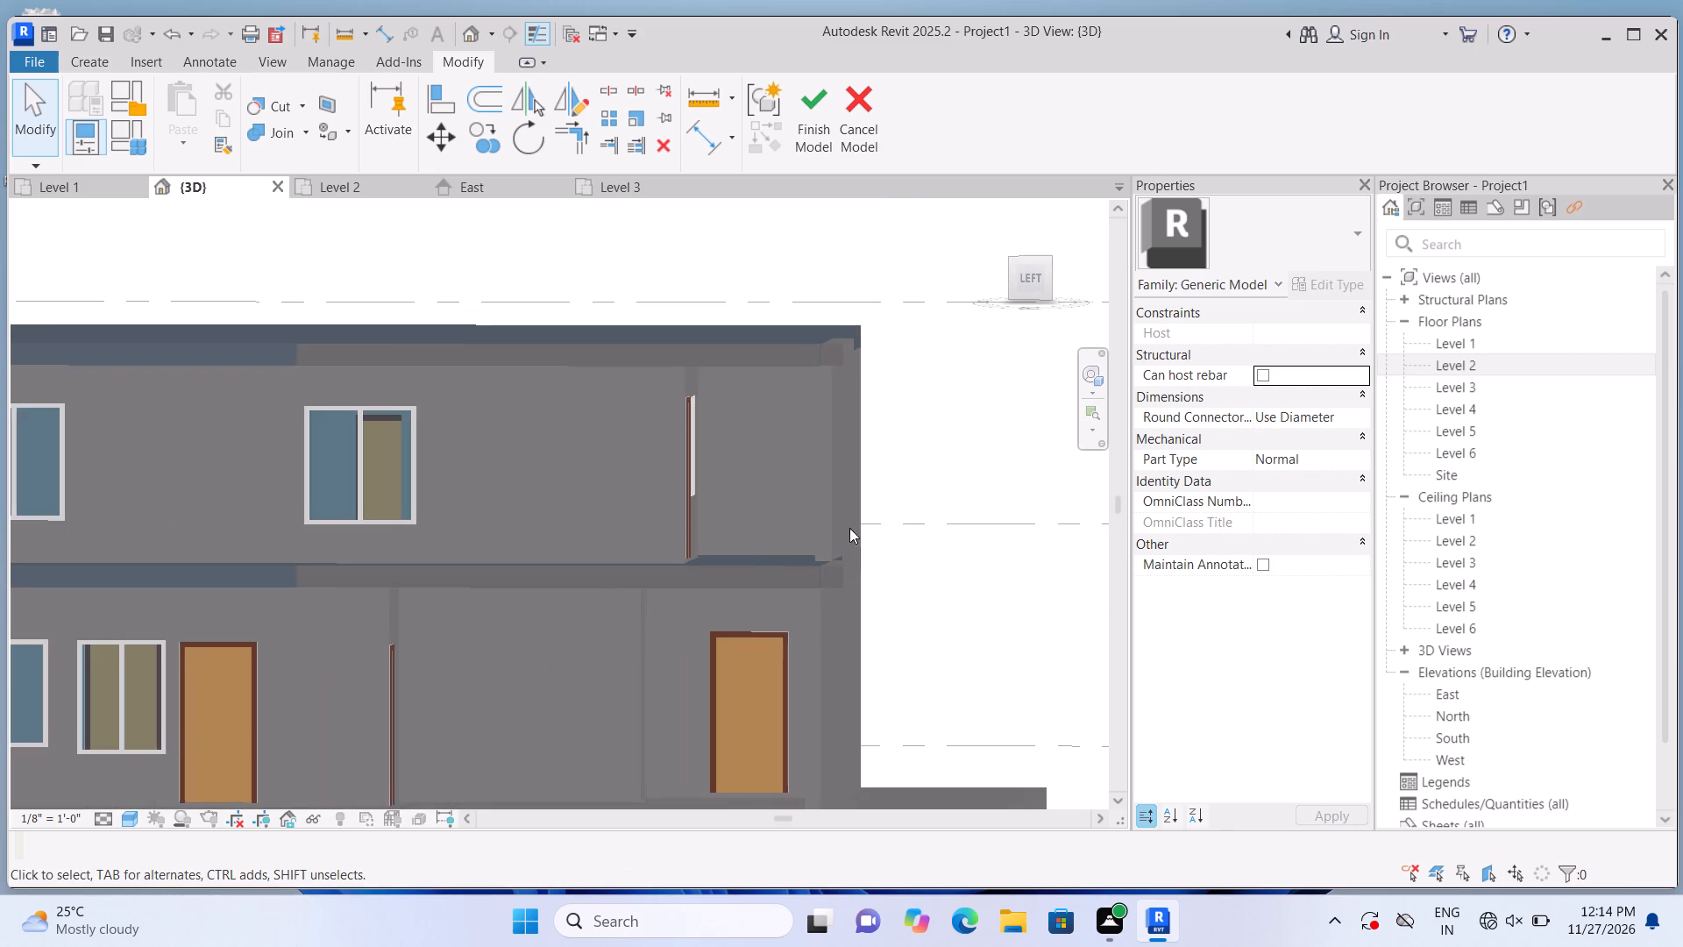
scroll(600, 416, "up", 1)
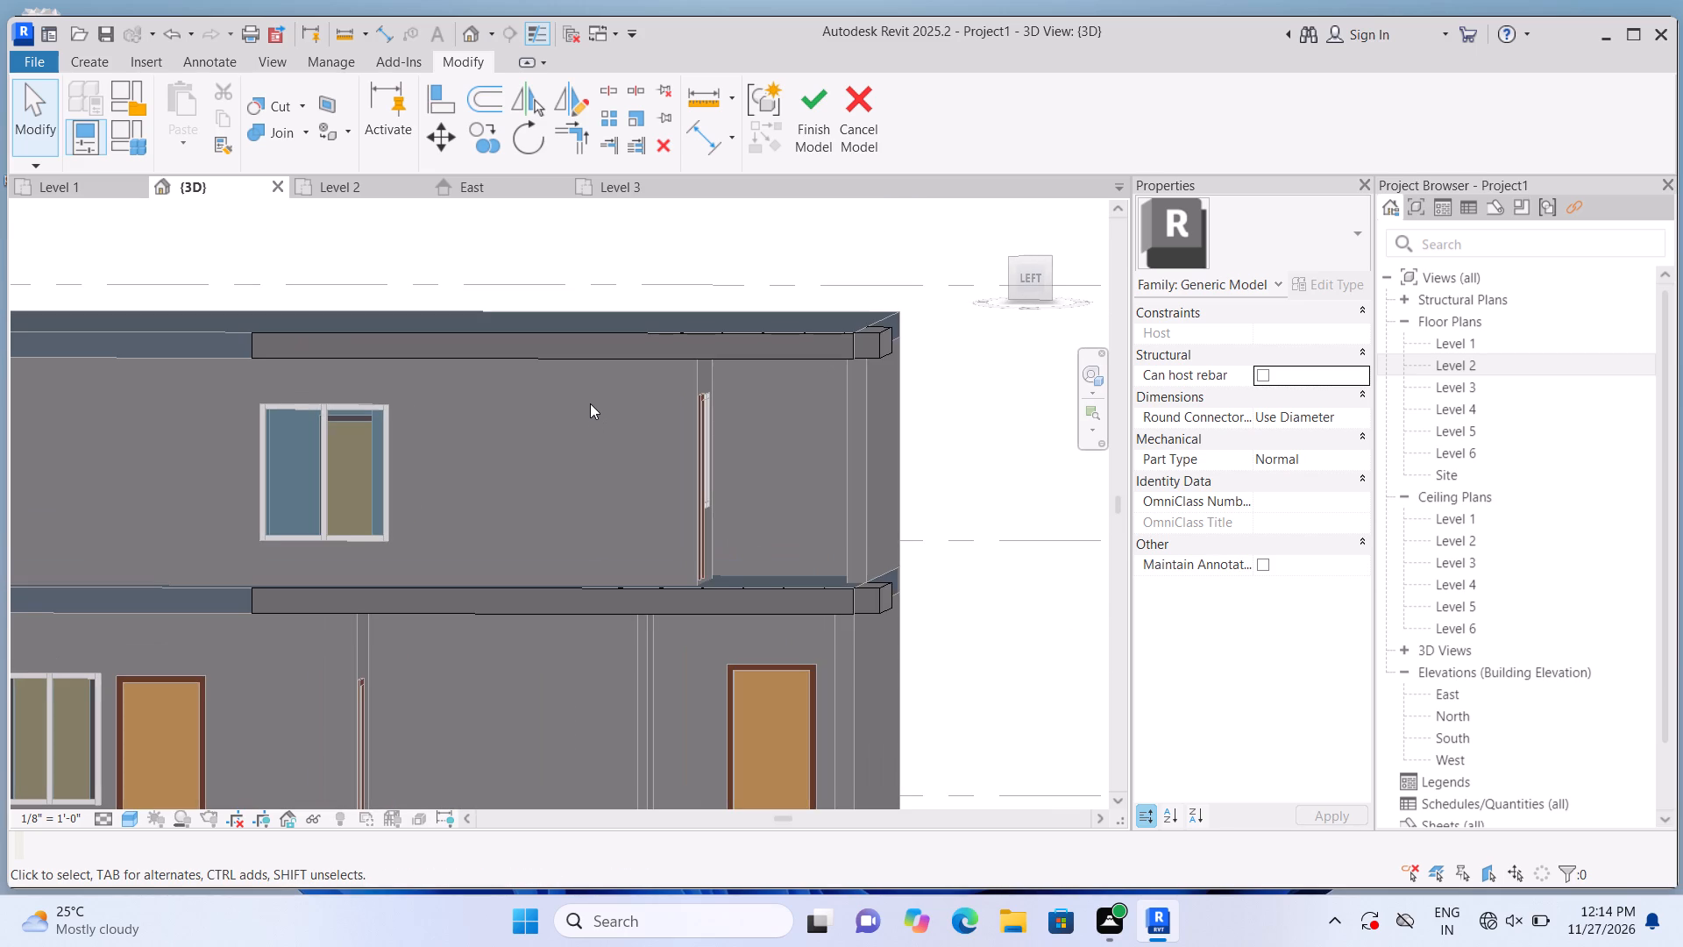
scroll(588, 400, "up", 2)
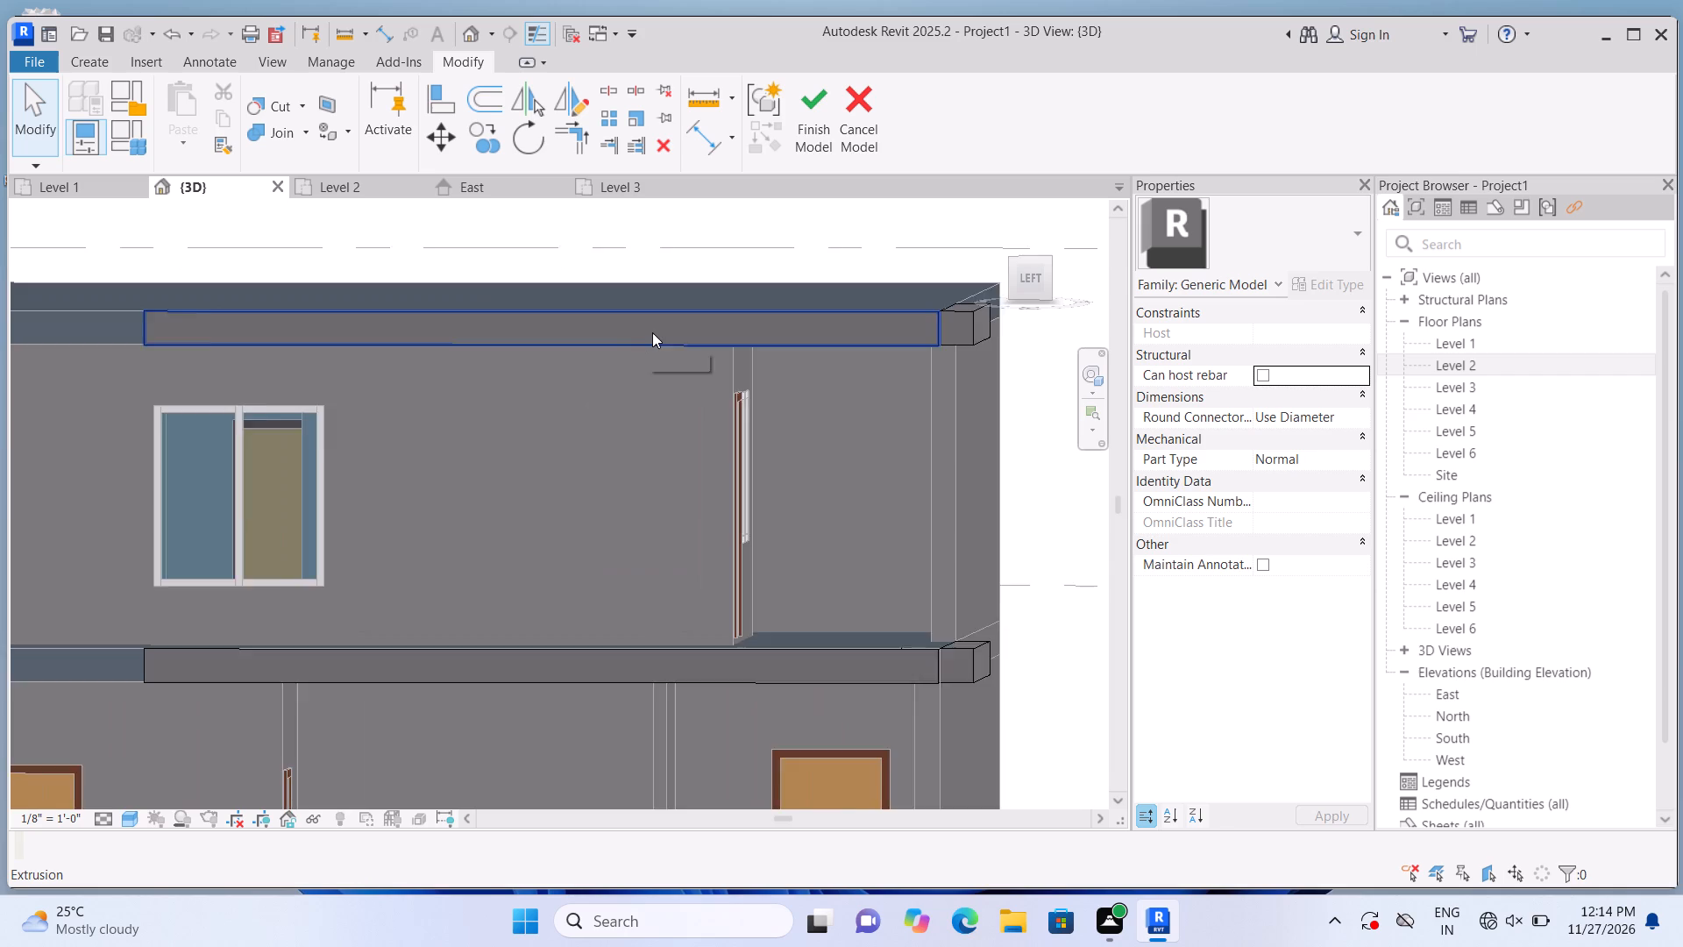
scroll(652, 332, "down", 2)
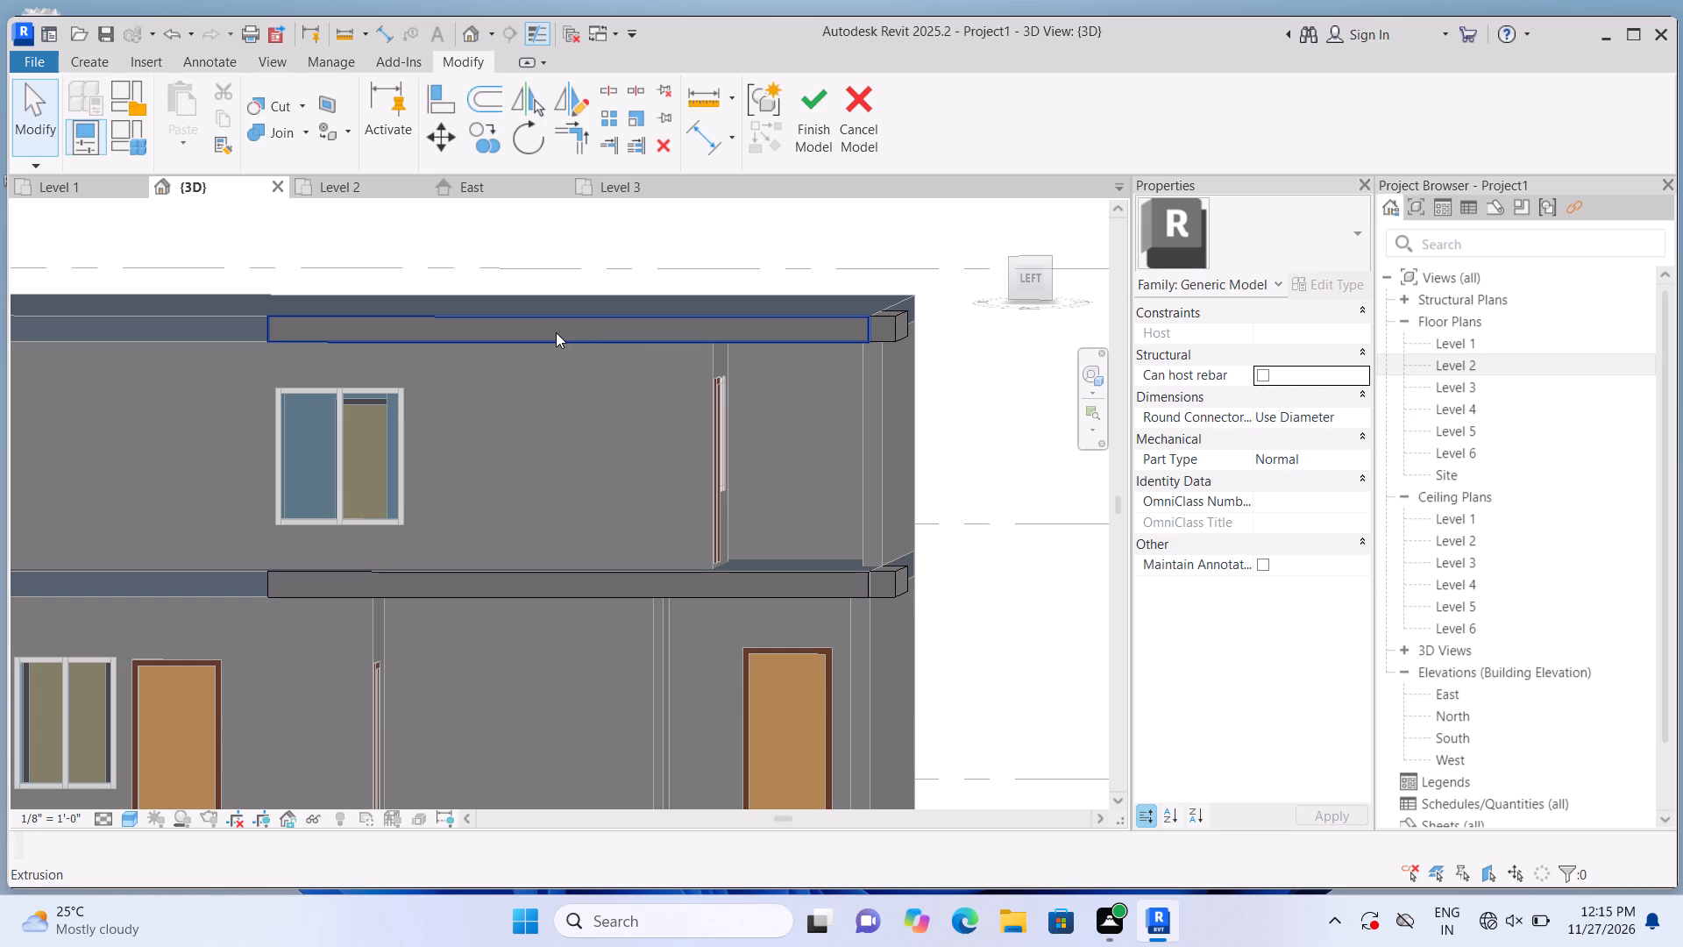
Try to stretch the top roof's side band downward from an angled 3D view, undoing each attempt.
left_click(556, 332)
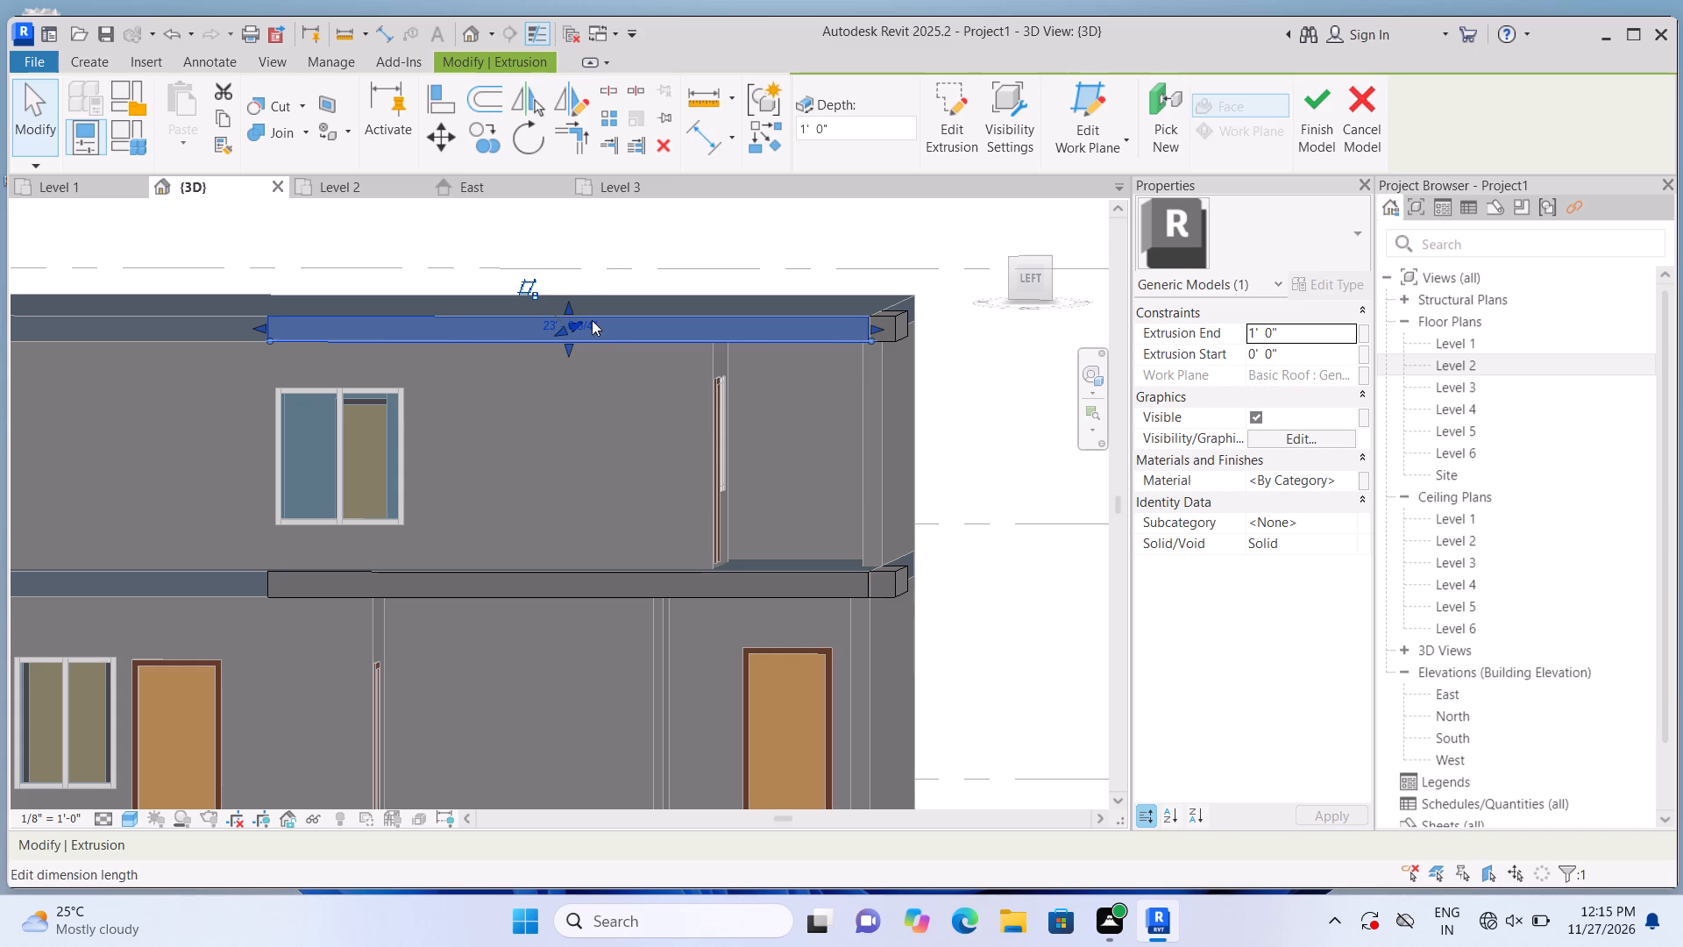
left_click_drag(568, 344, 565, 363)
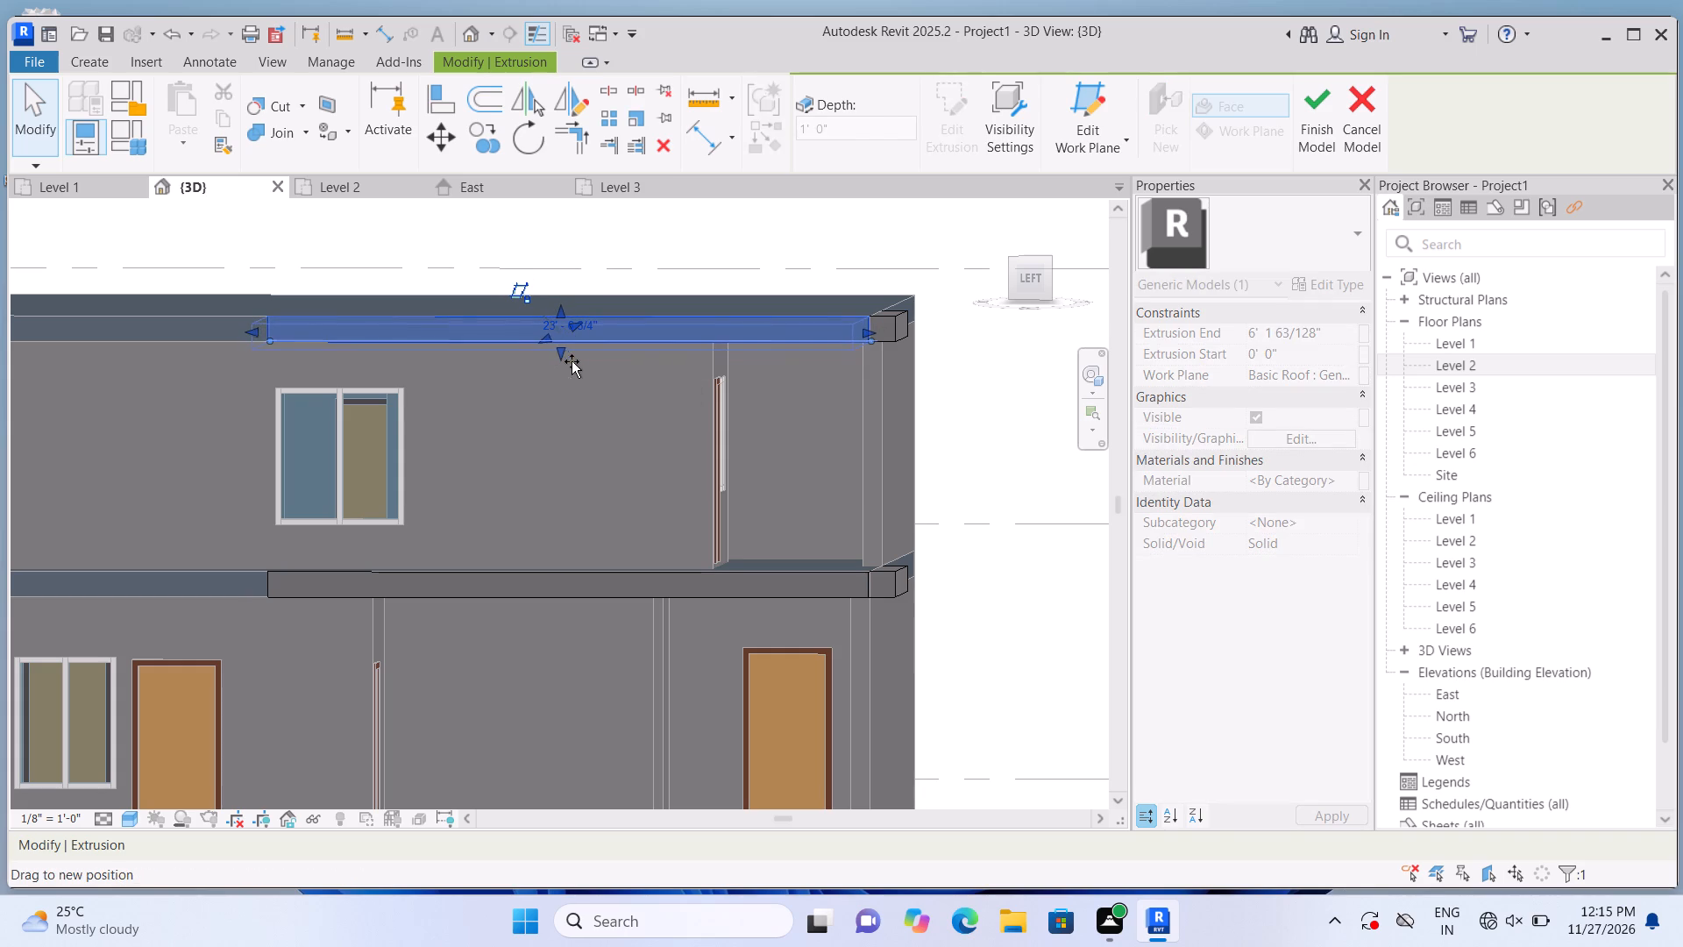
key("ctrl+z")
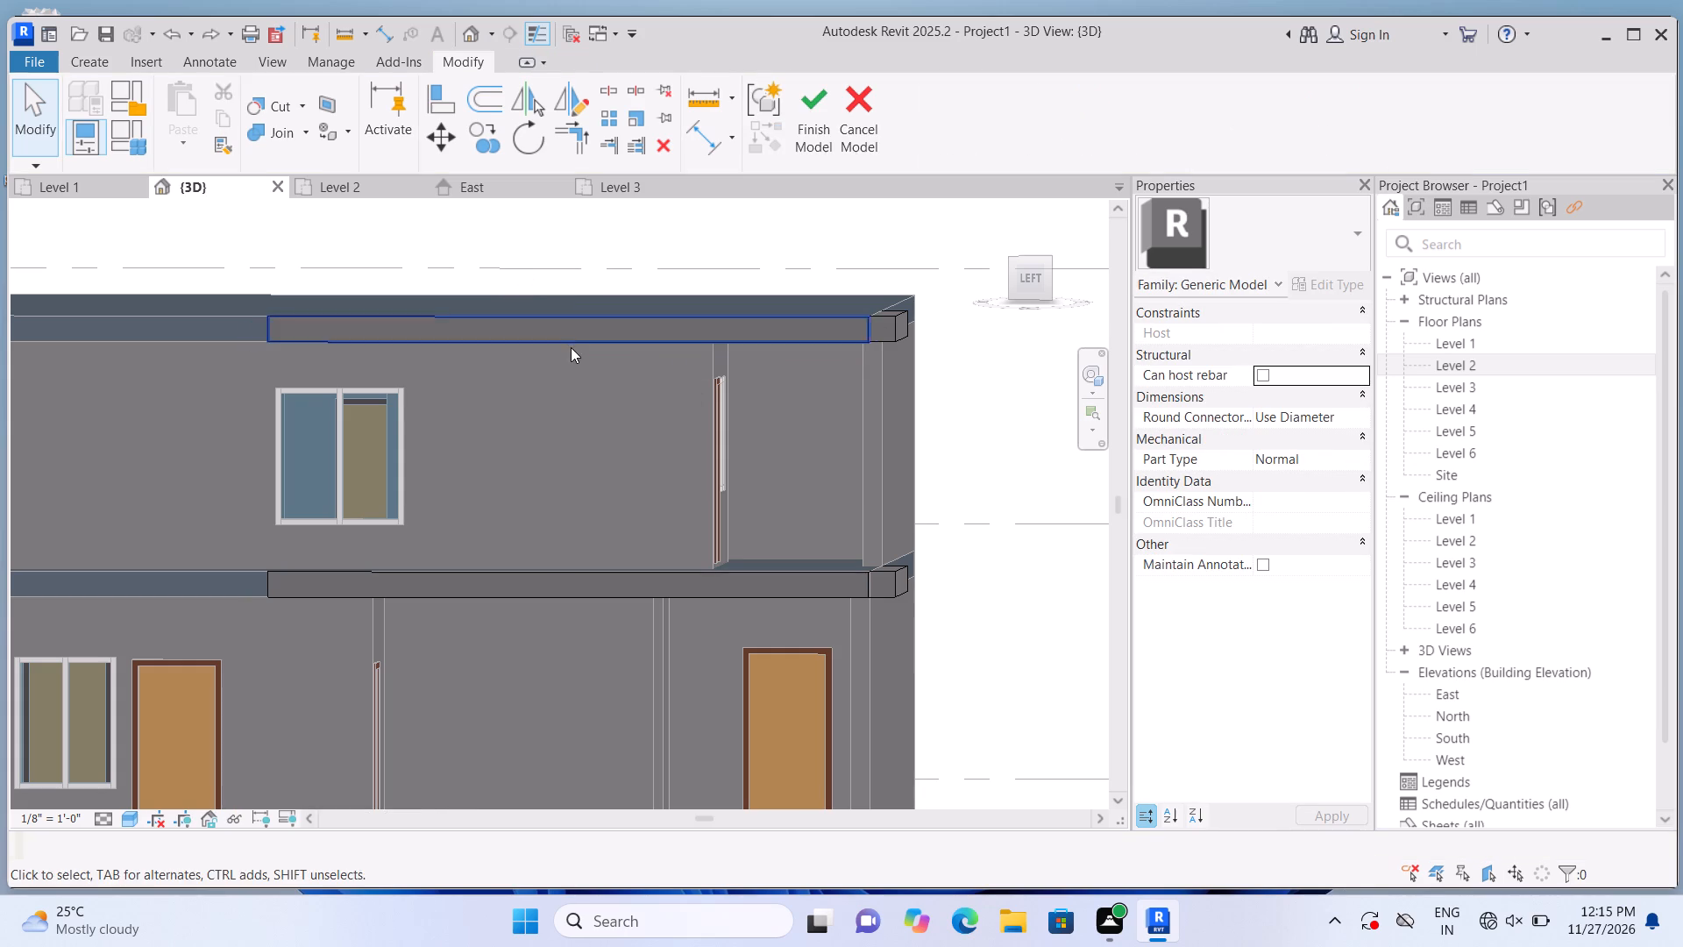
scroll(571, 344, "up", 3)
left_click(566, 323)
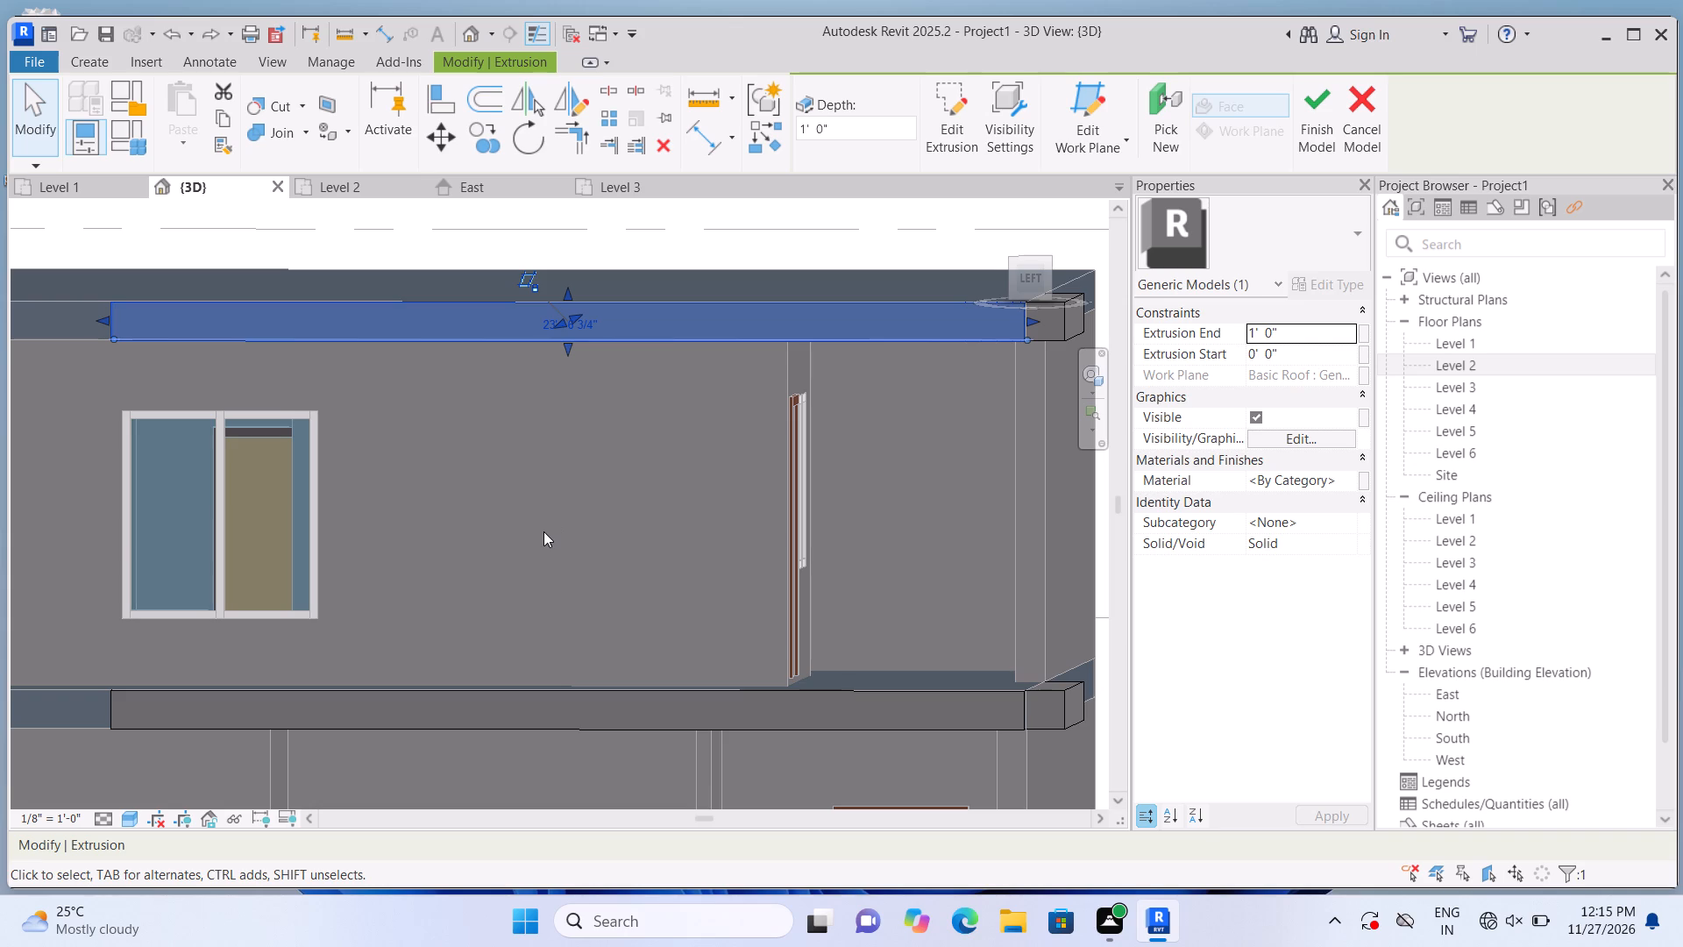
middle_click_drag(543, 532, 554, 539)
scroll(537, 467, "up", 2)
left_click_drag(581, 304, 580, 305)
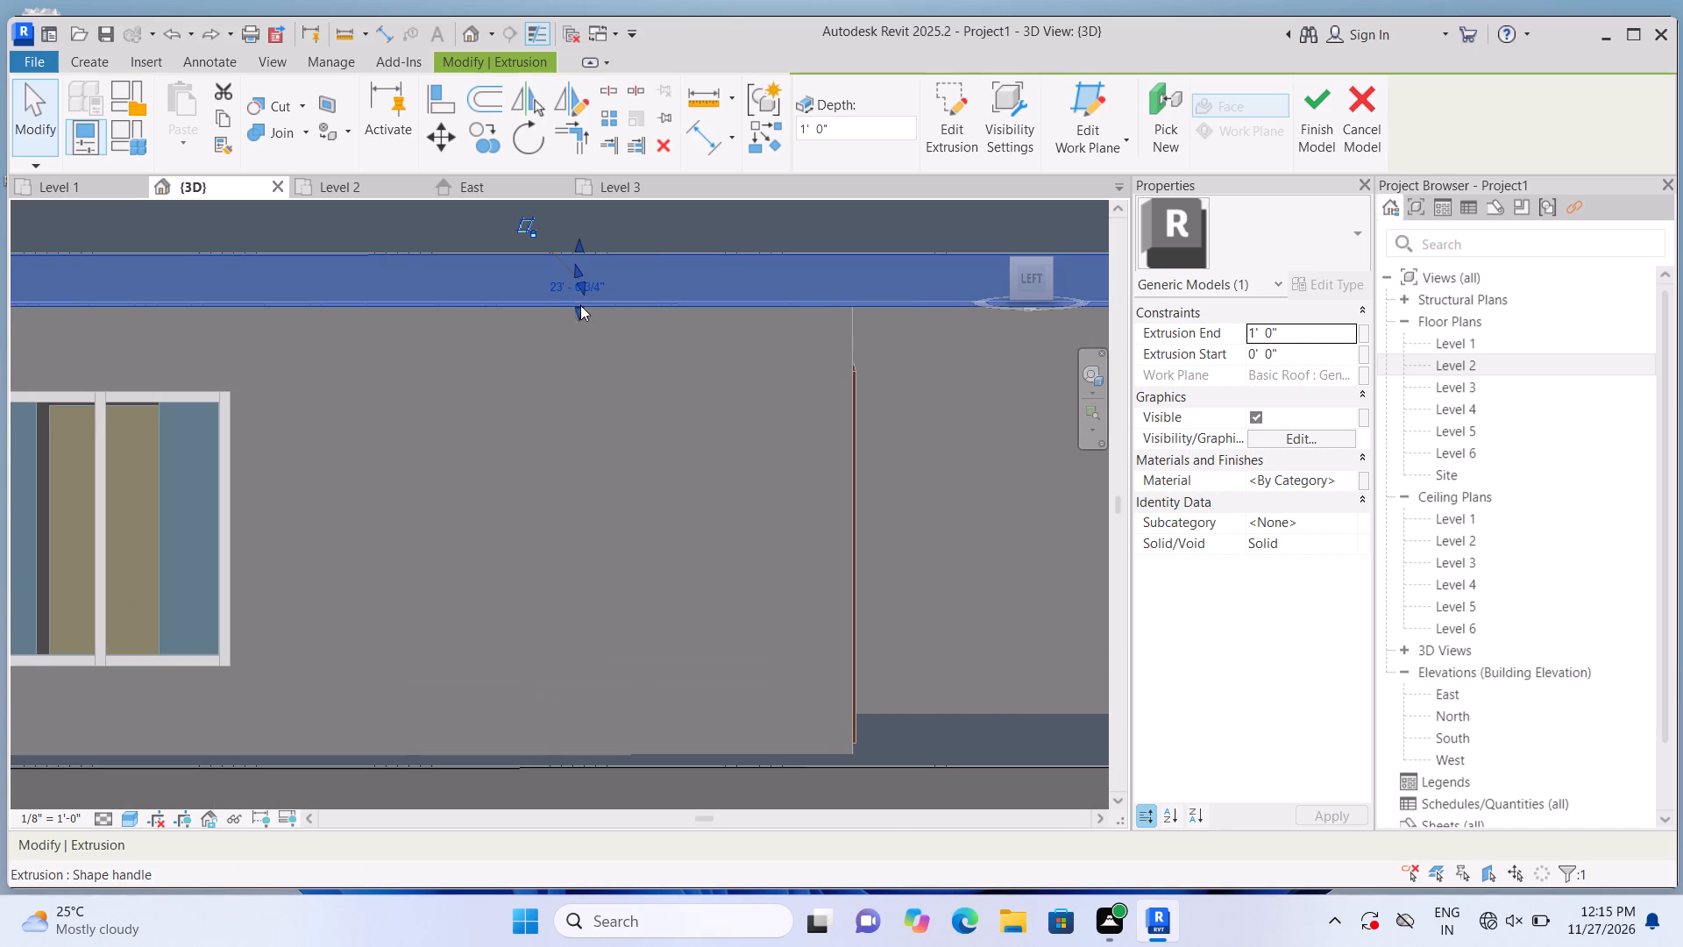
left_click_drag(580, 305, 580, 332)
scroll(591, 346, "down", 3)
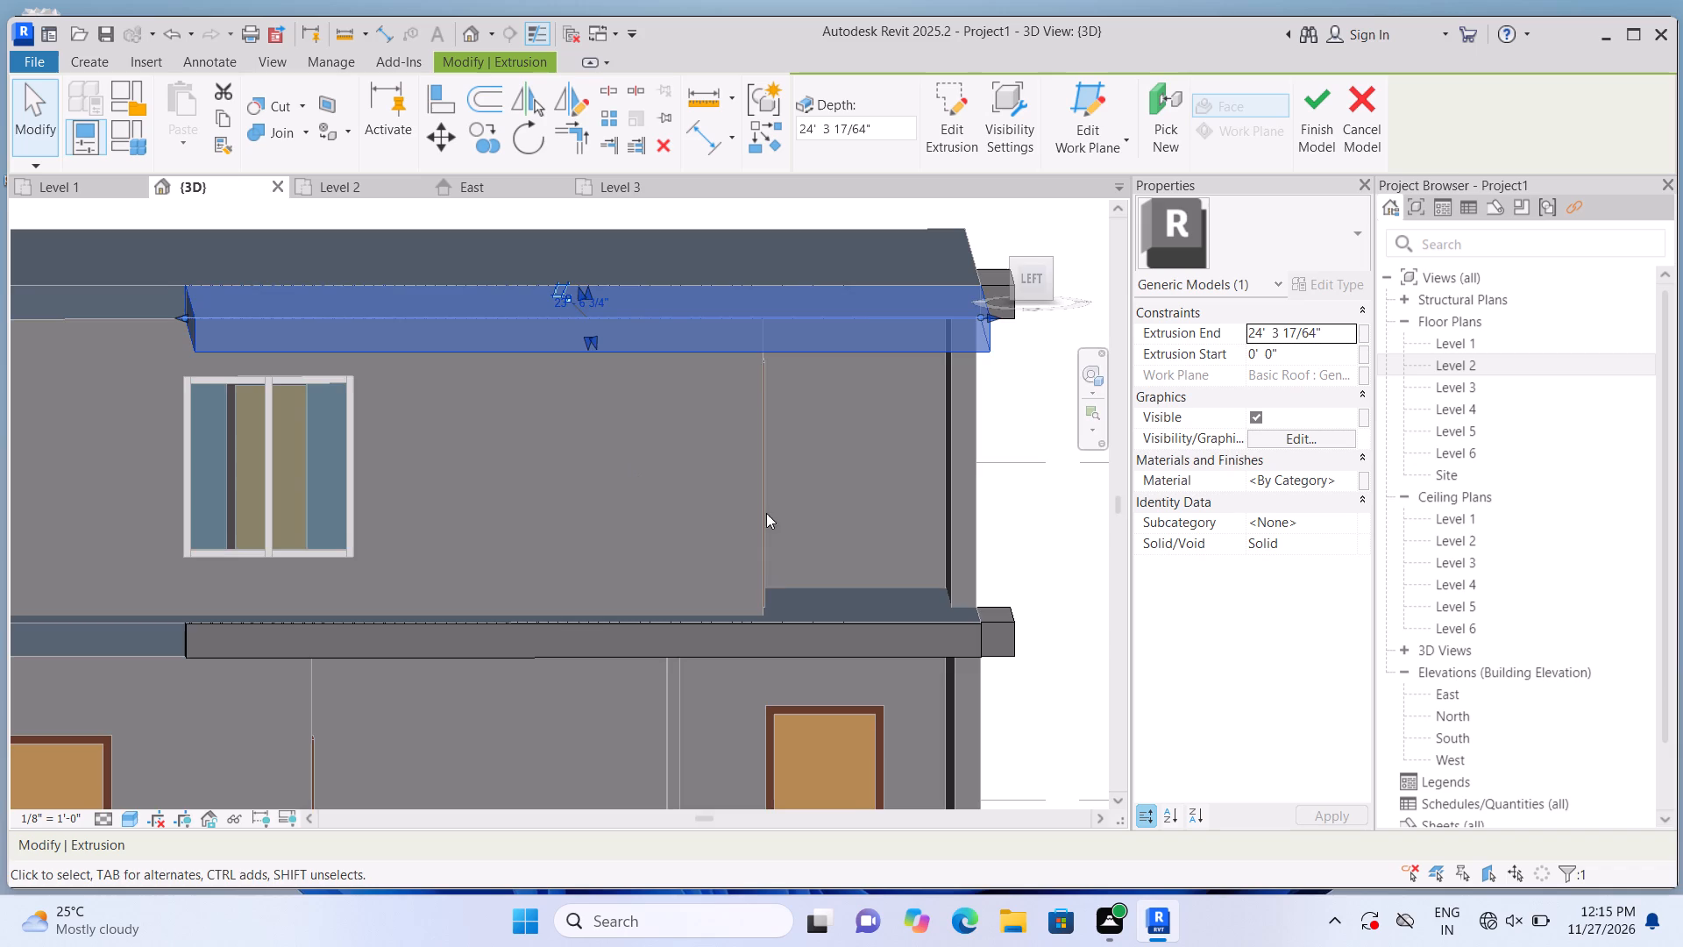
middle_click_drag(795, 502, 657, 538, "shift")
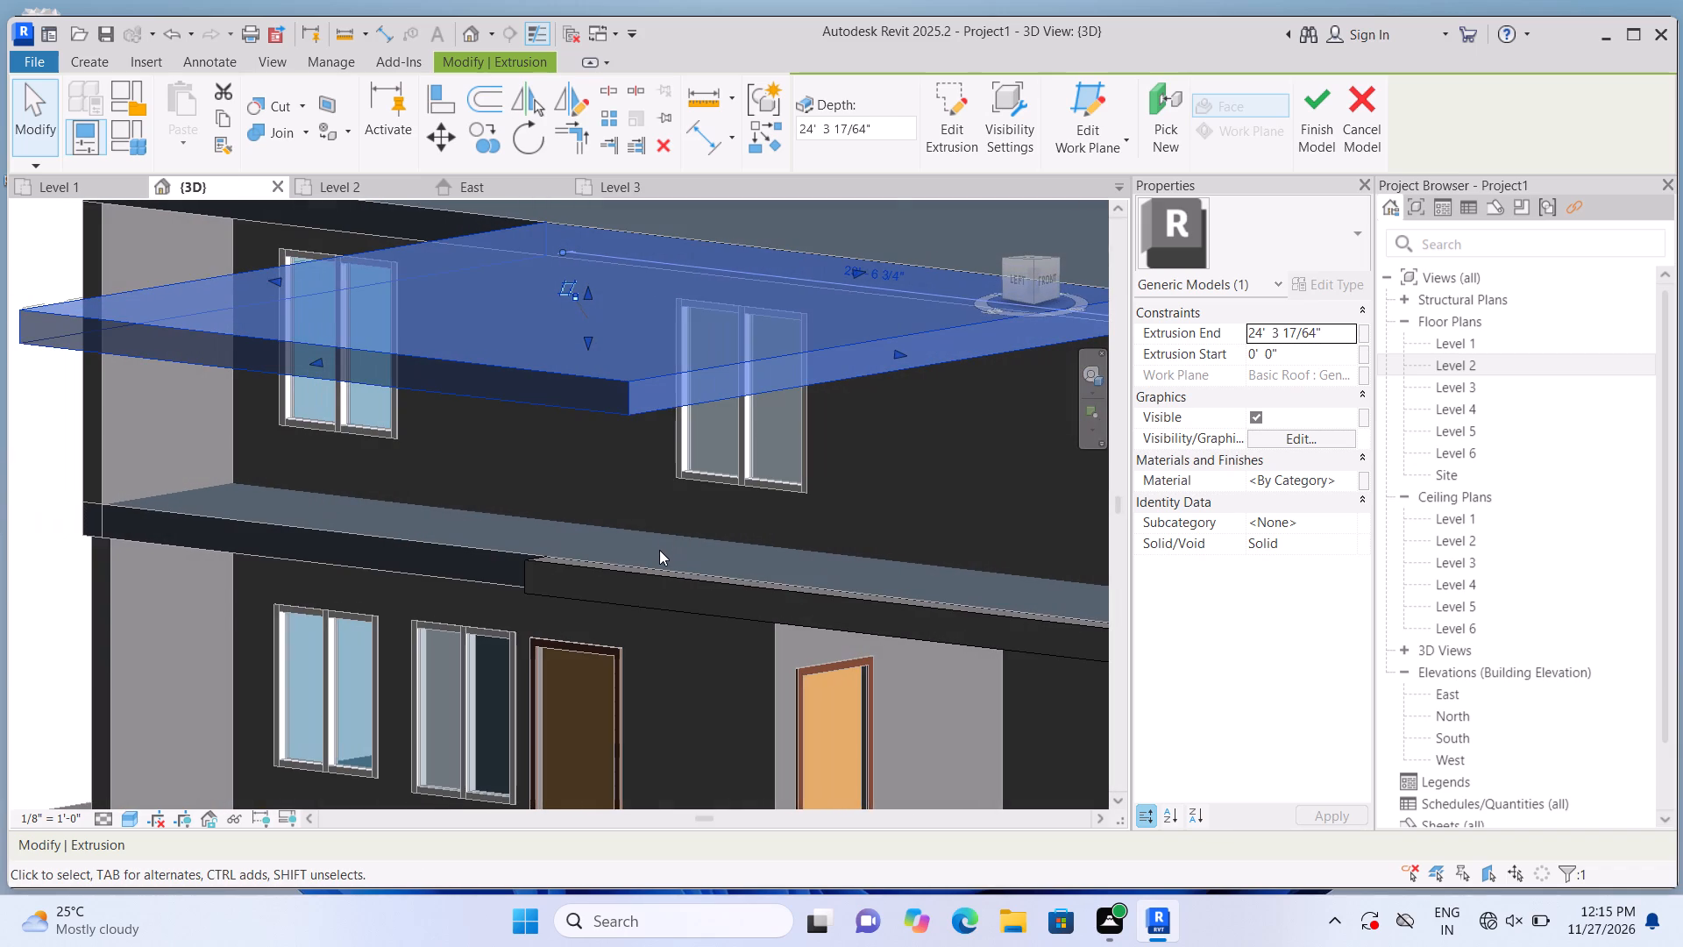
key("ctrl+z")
In the straight left view, stretch the bottom edge of the top roof's side band down below the slab.
scroll(659, 557, "down", 5)
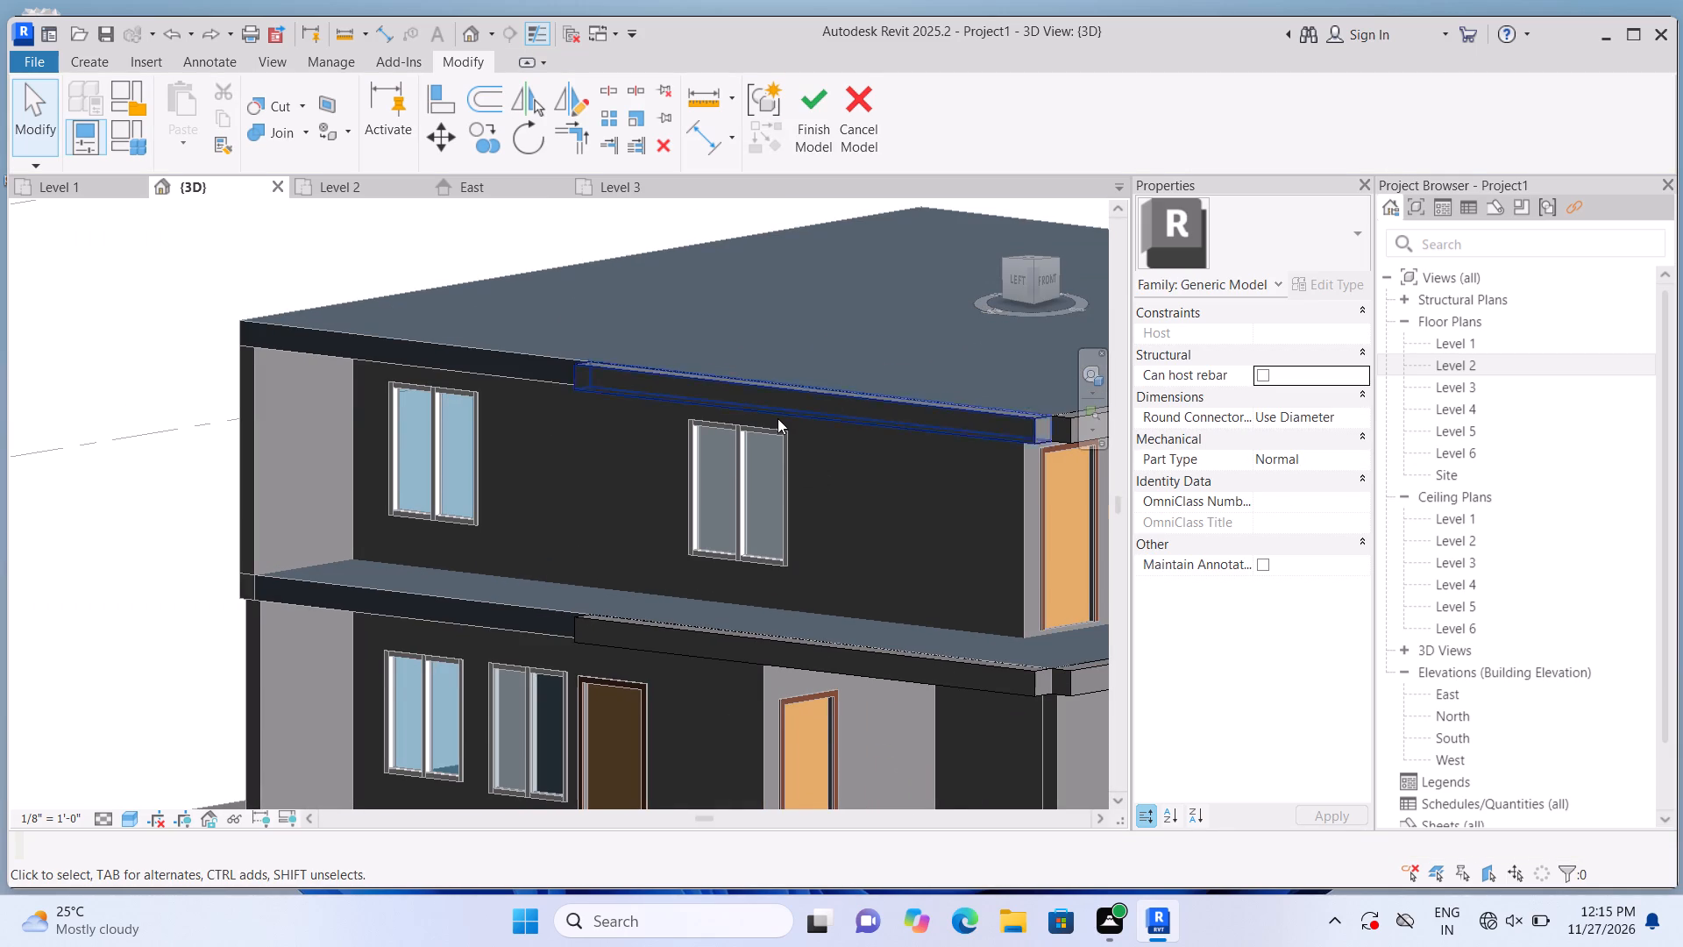
scroll(779, 417, "up", 1)
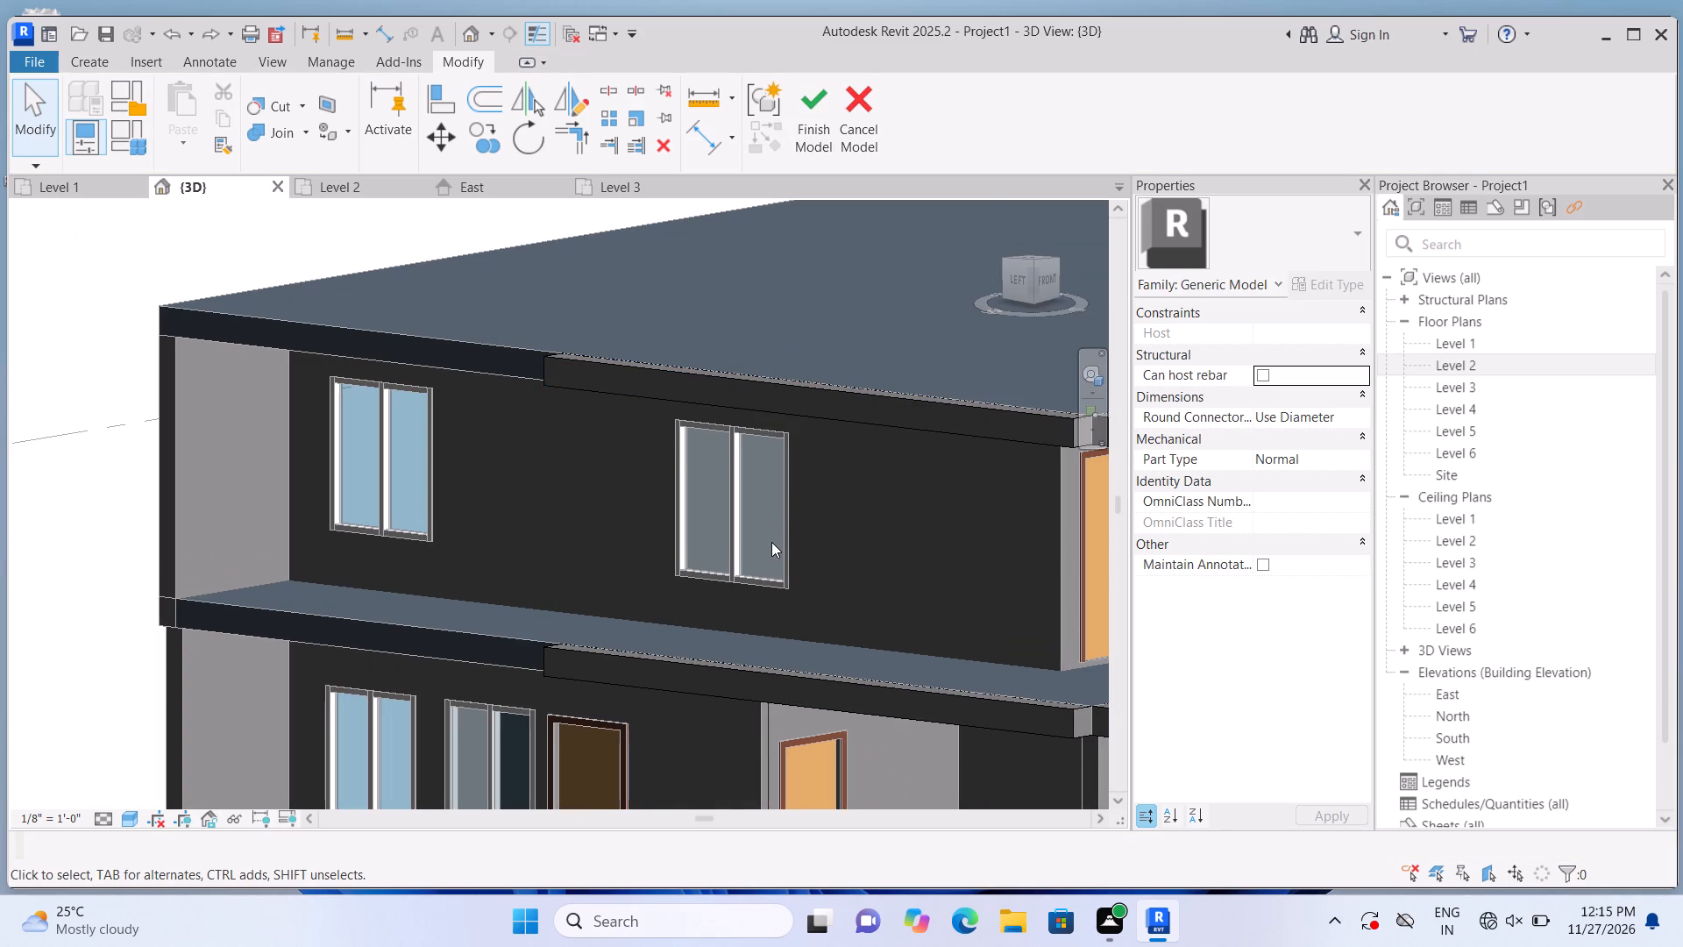
left_click(1016, 288)
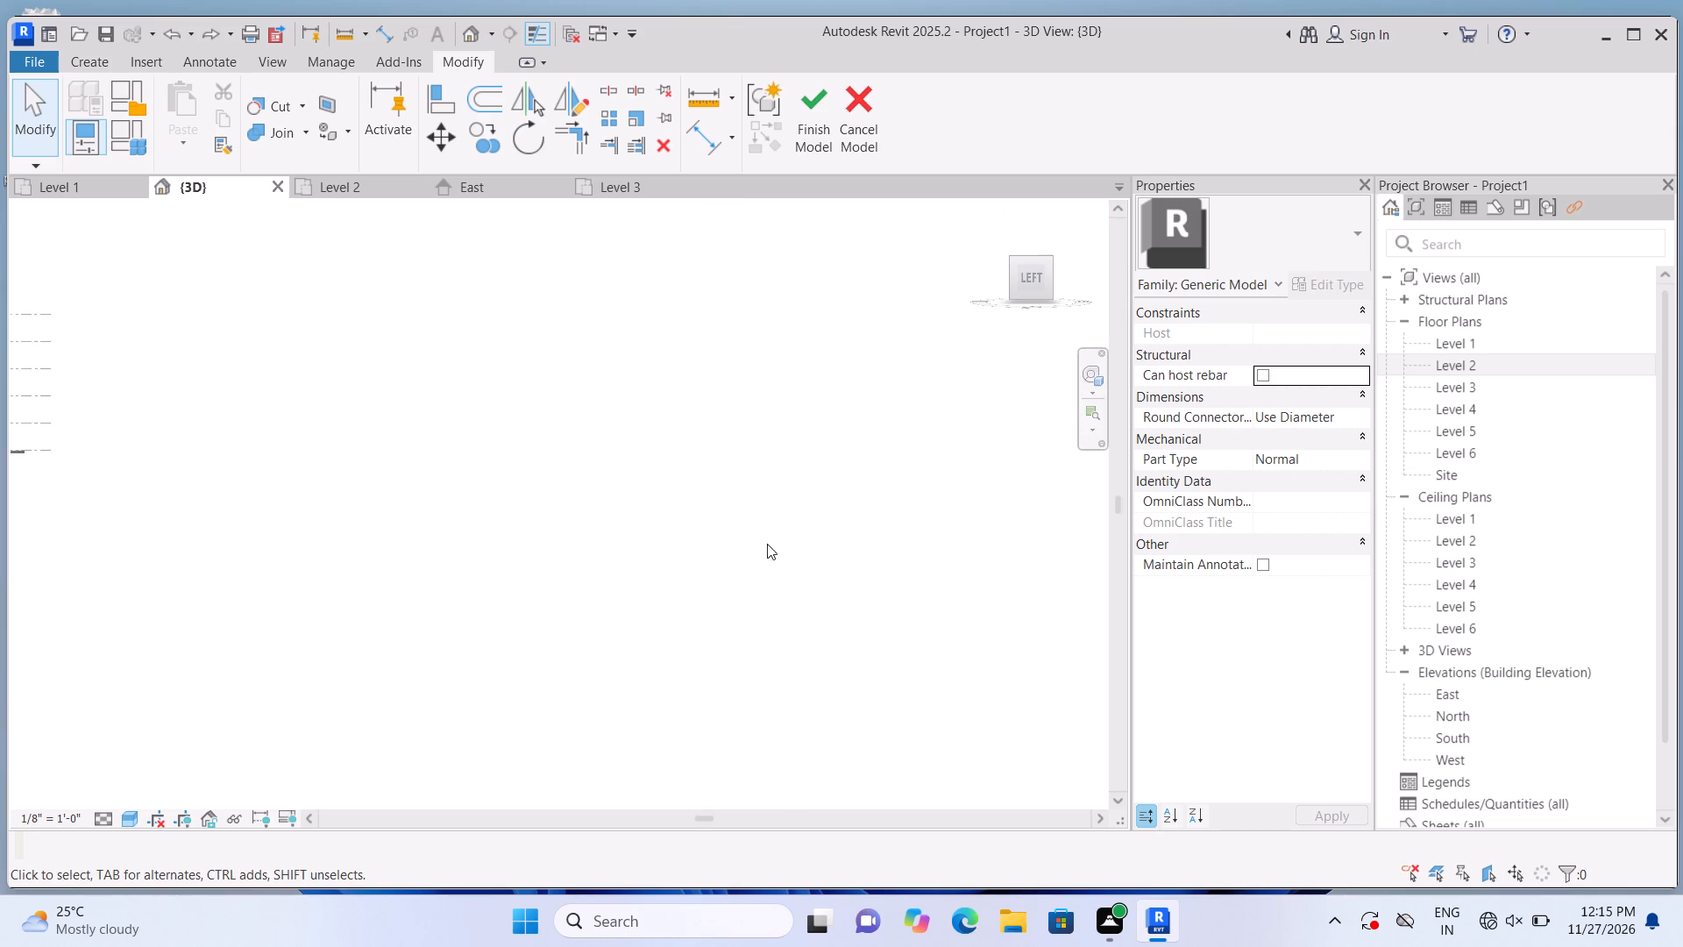
scroll(559, 552, "up", 16)
left_click(738, 490)
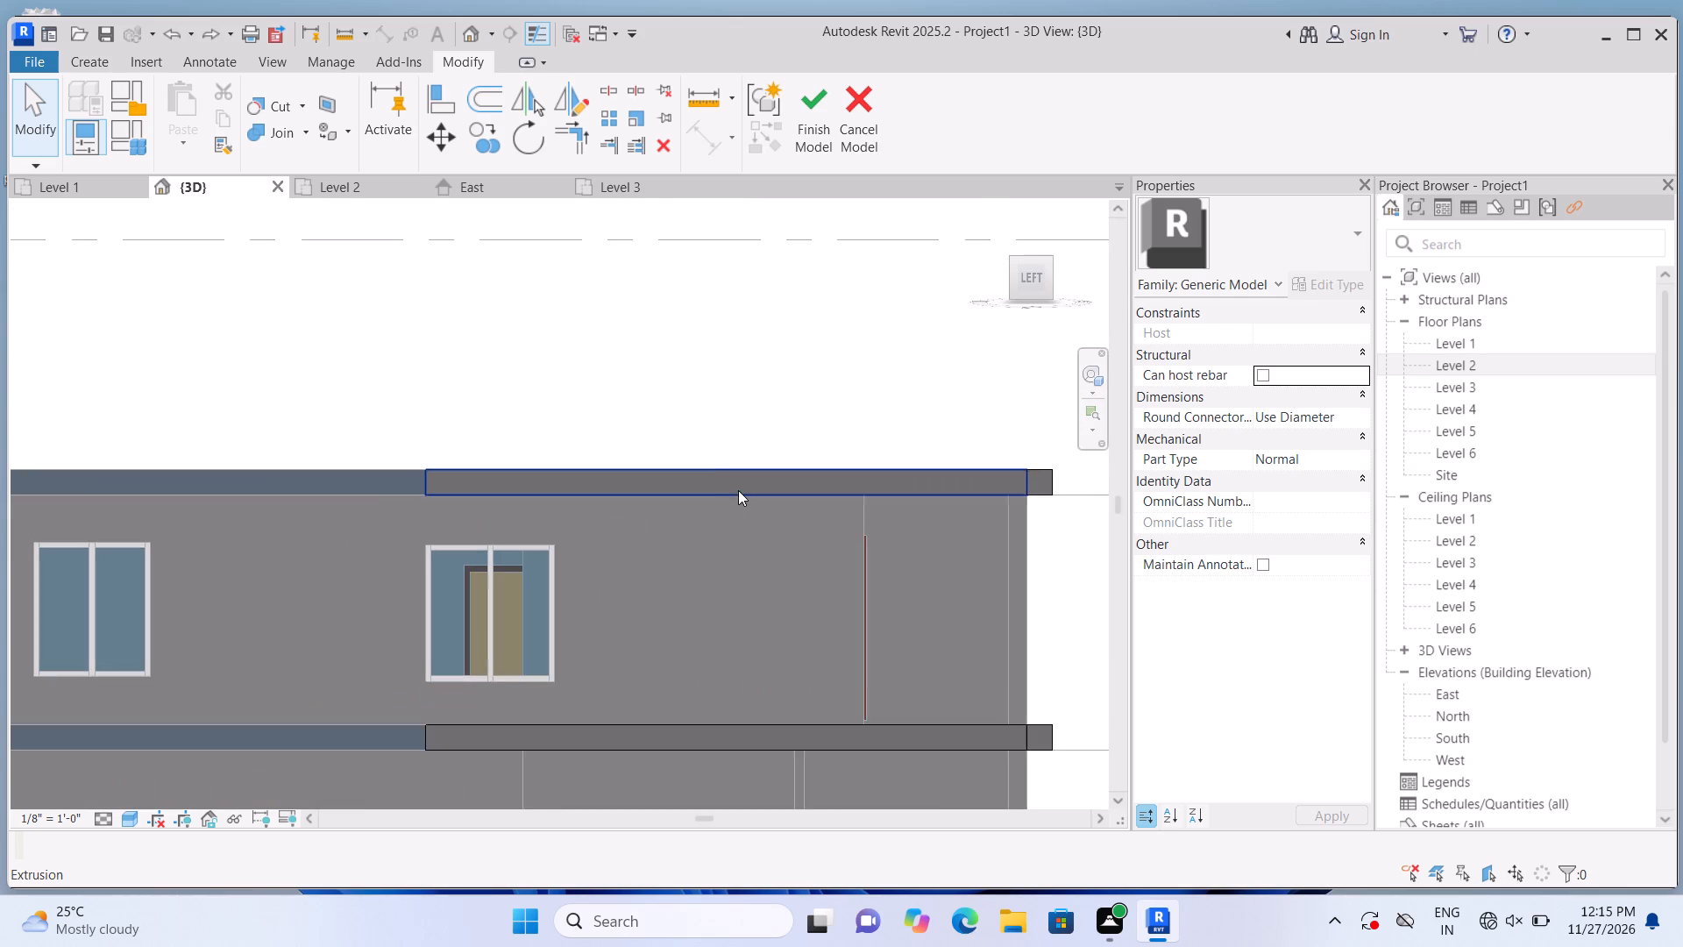
scroll(745, 497, "up", 3)
left_click_drag(713, 492, 718, 511)
scroll(716, 510, "down", 4)
scroll(725, 596, "up", 2)
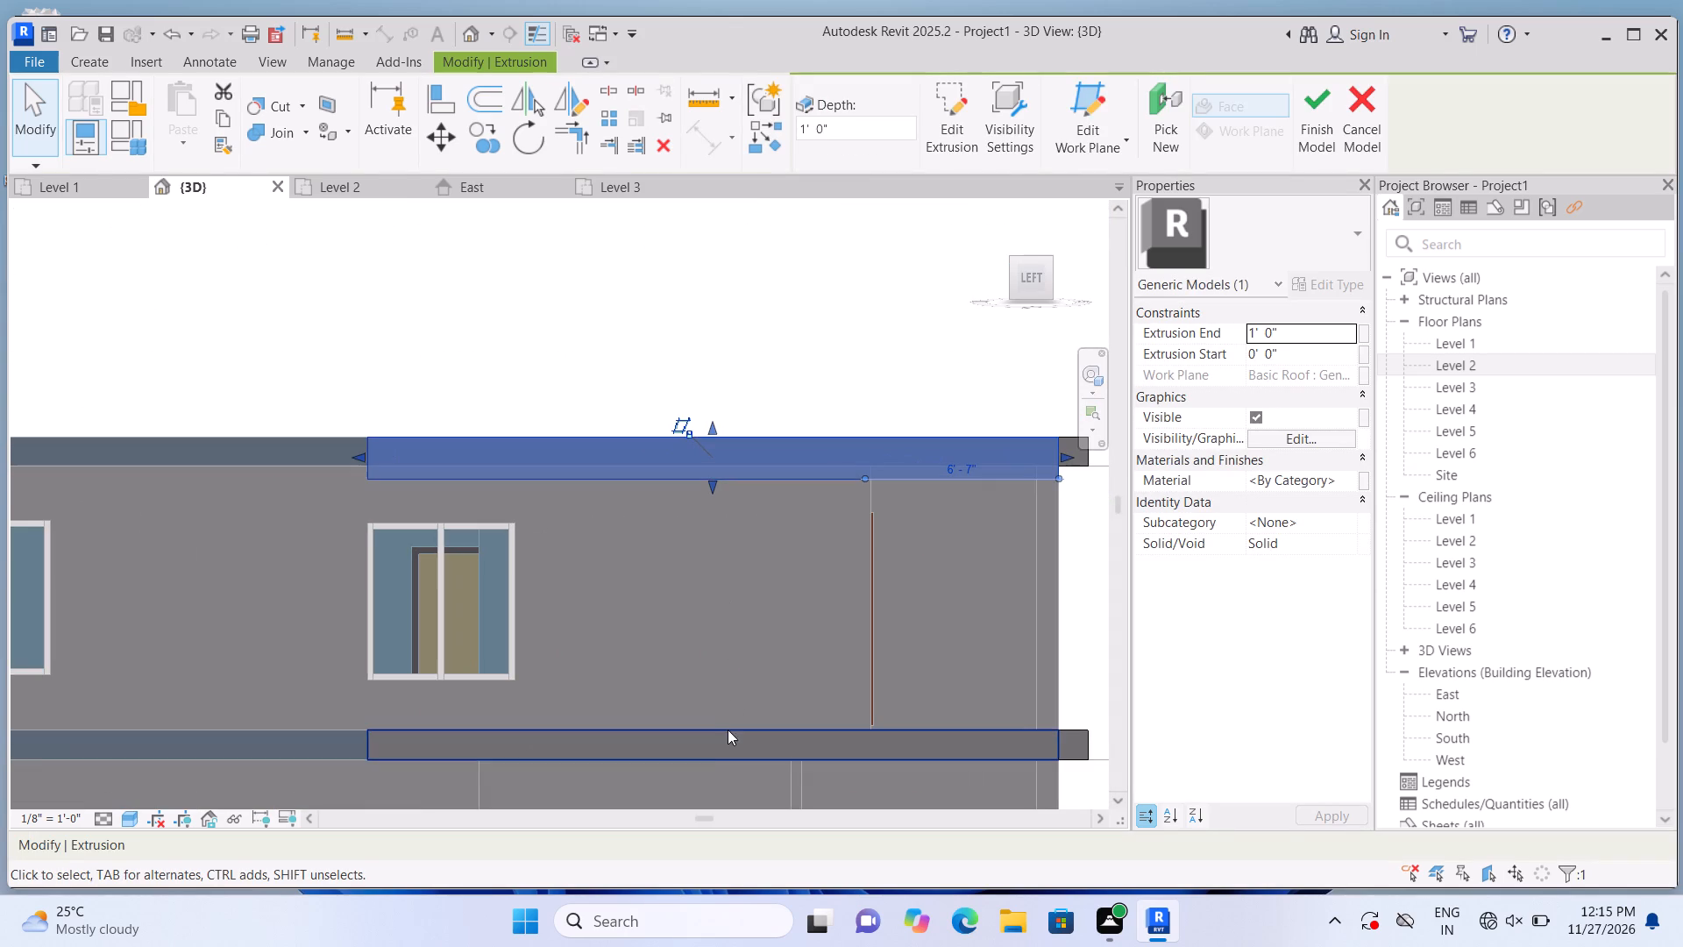
Stretch the top edge of the lower roof's side band up above the slab.
left_click(730, 734)
left_click(712, 717)
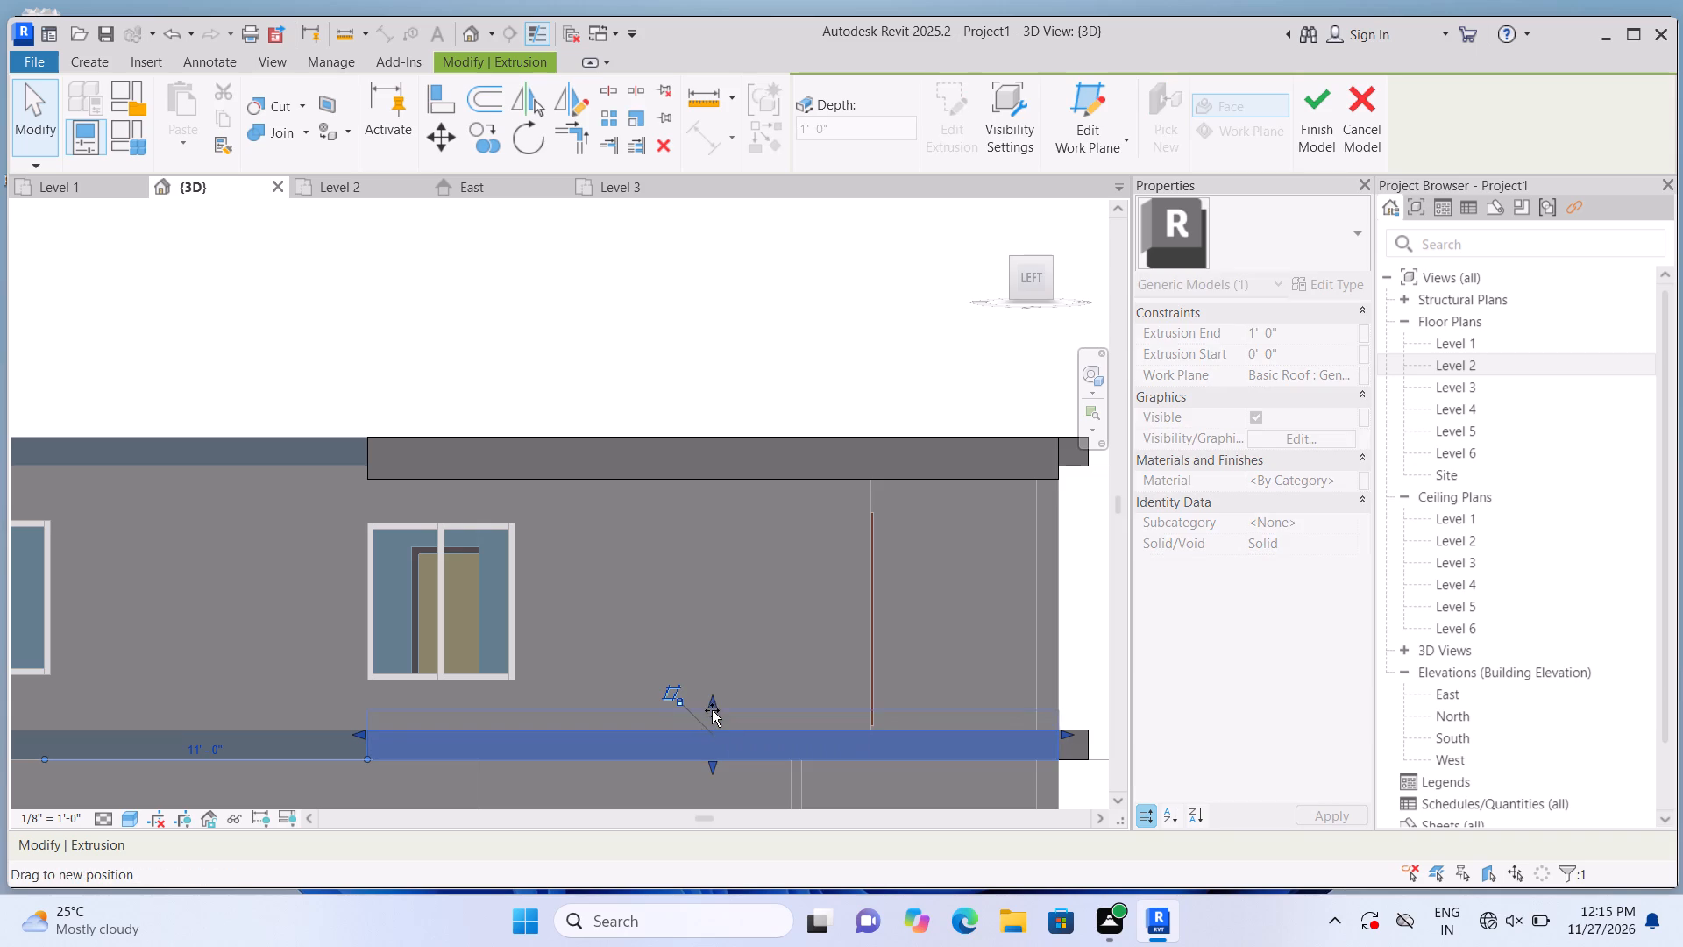
scroll(711, 707, "down", 1)
left_click(692, 426)
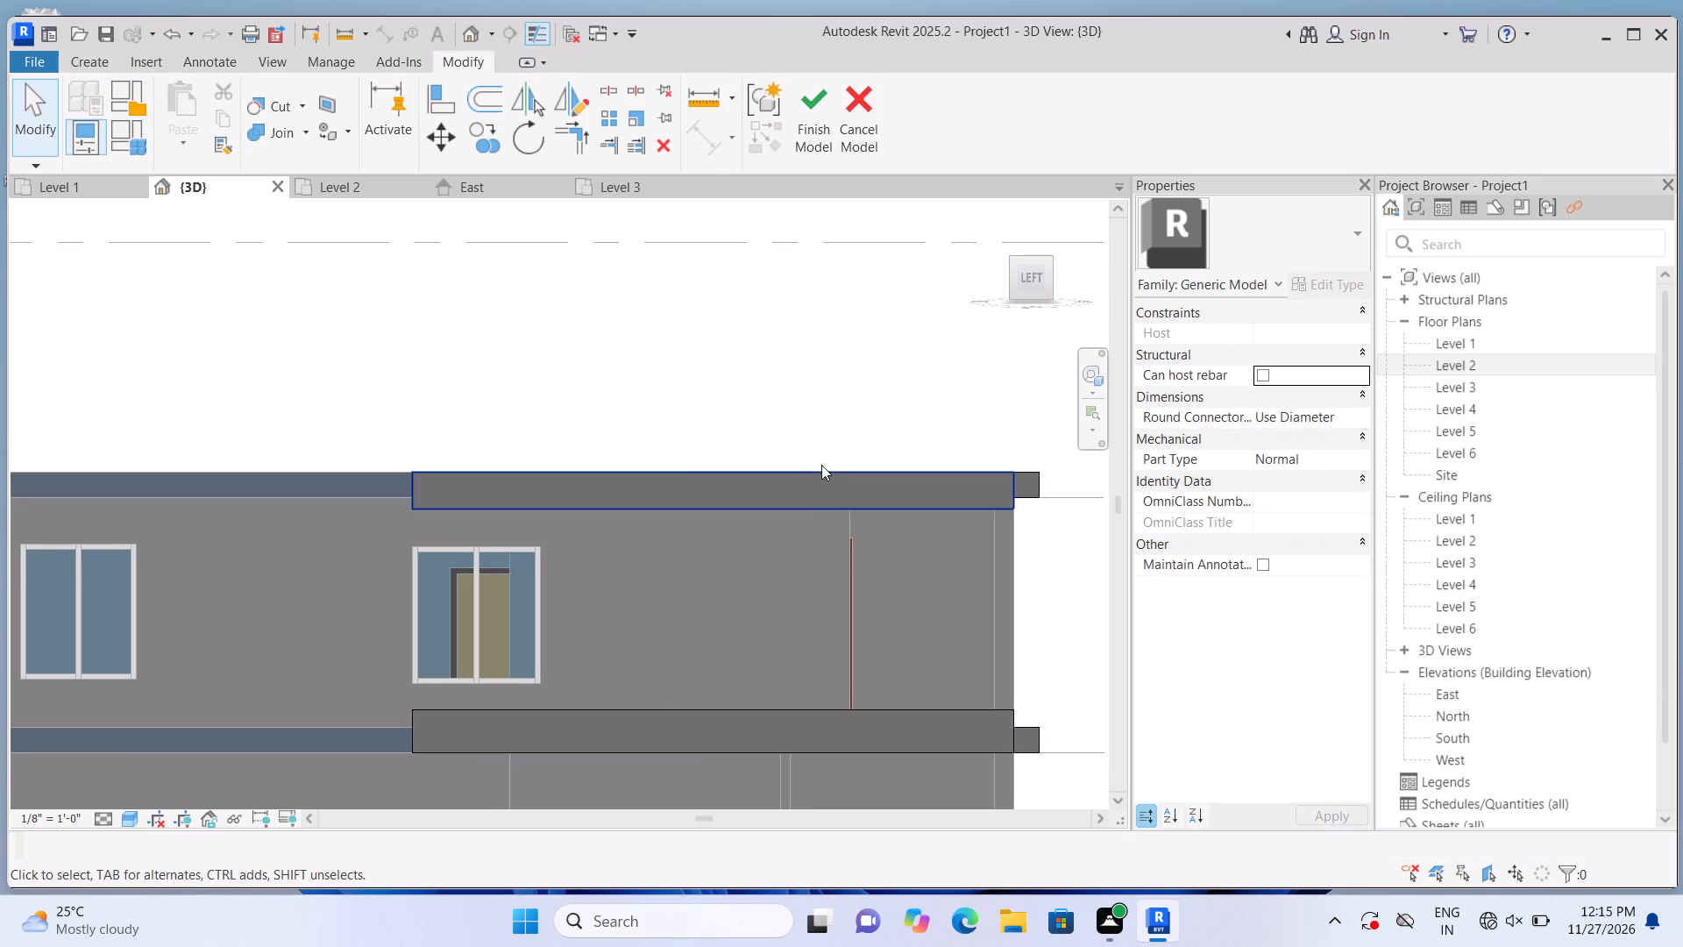
Stretch the bottom edge of the top roof's side band slightly further down to match the lower band's depth.
left_click(806, 490)
left_click(712, 517)
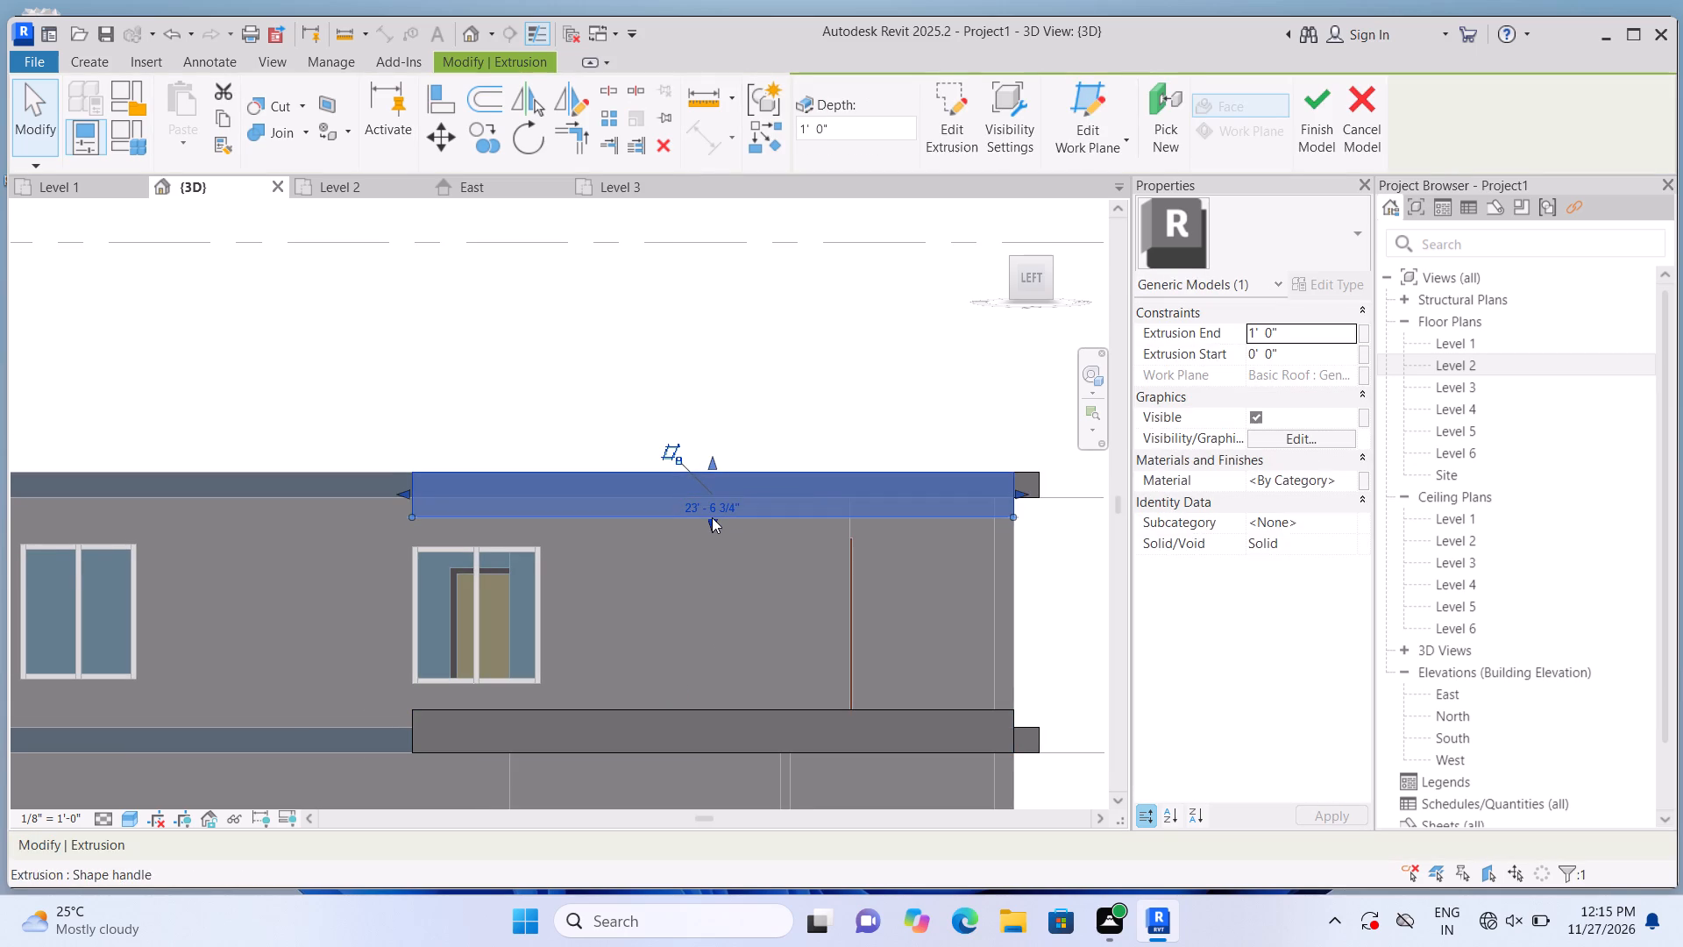
left_click(705, 394)
Examine the deepened side bands against the front bands around the house's front-left corner.
scroll(705, 395, "down", 2)
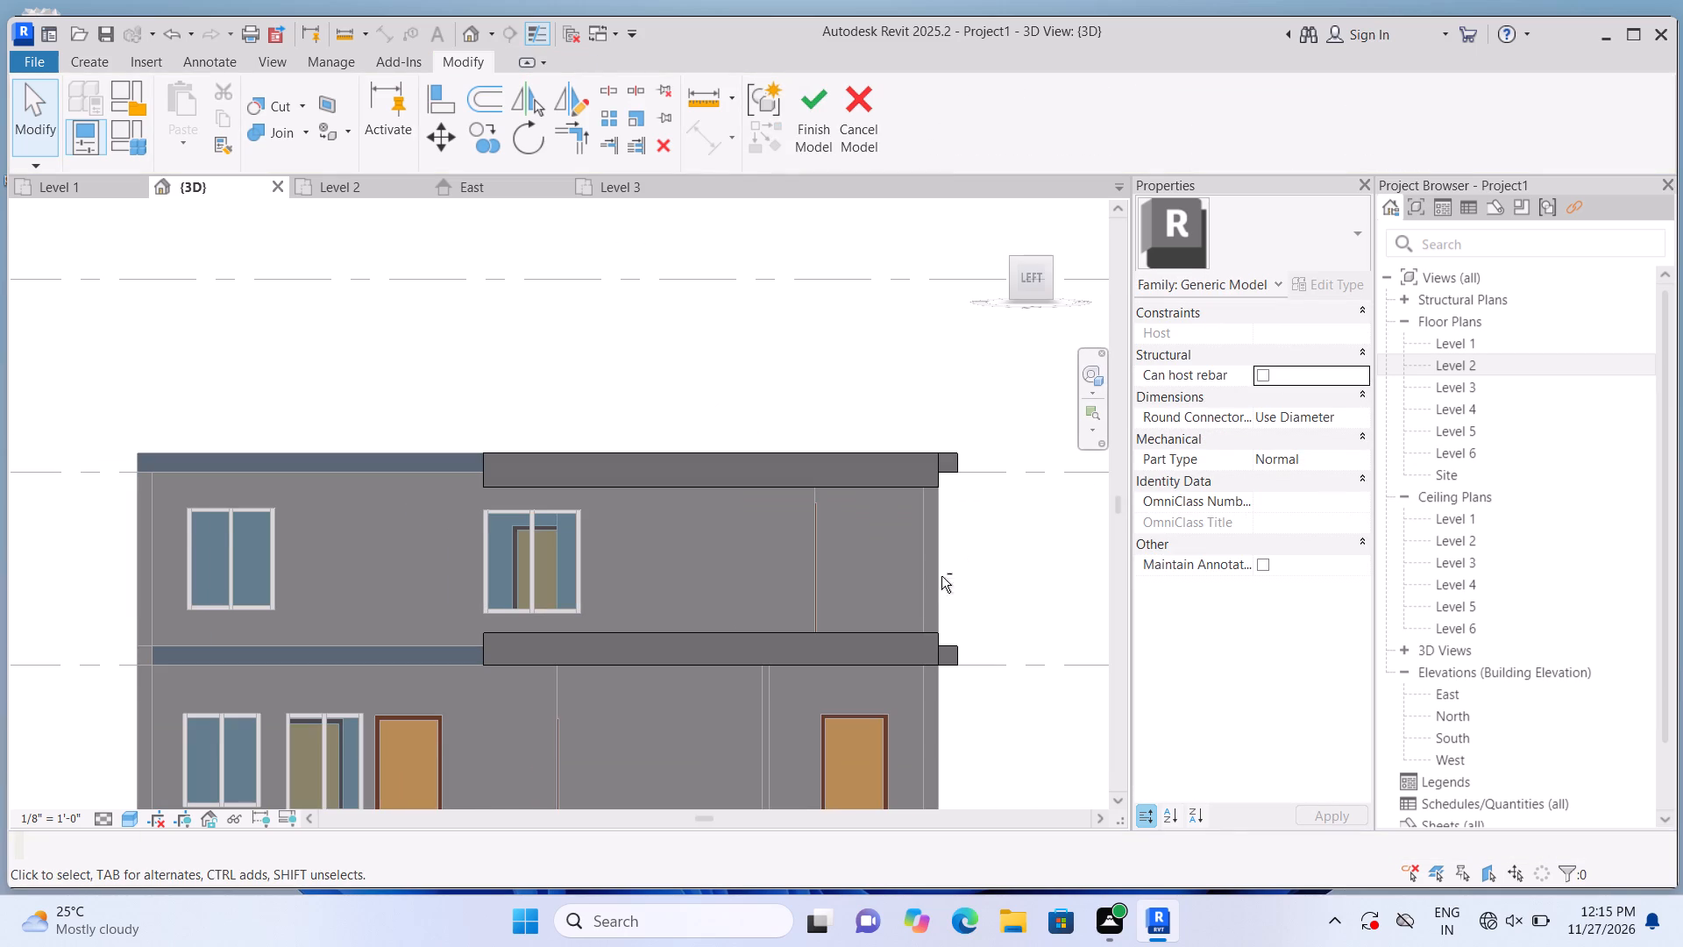
middle_click_drag(902, 607, 883, 618, "shift")
middle_click_drag(865, 656, 802, 667, "shift")
scroll(802, 667, "up", 1, "shift")
scroll(827, 637, "down", 3)
middle_click_drag(836, 676, 834, 676, "shift")
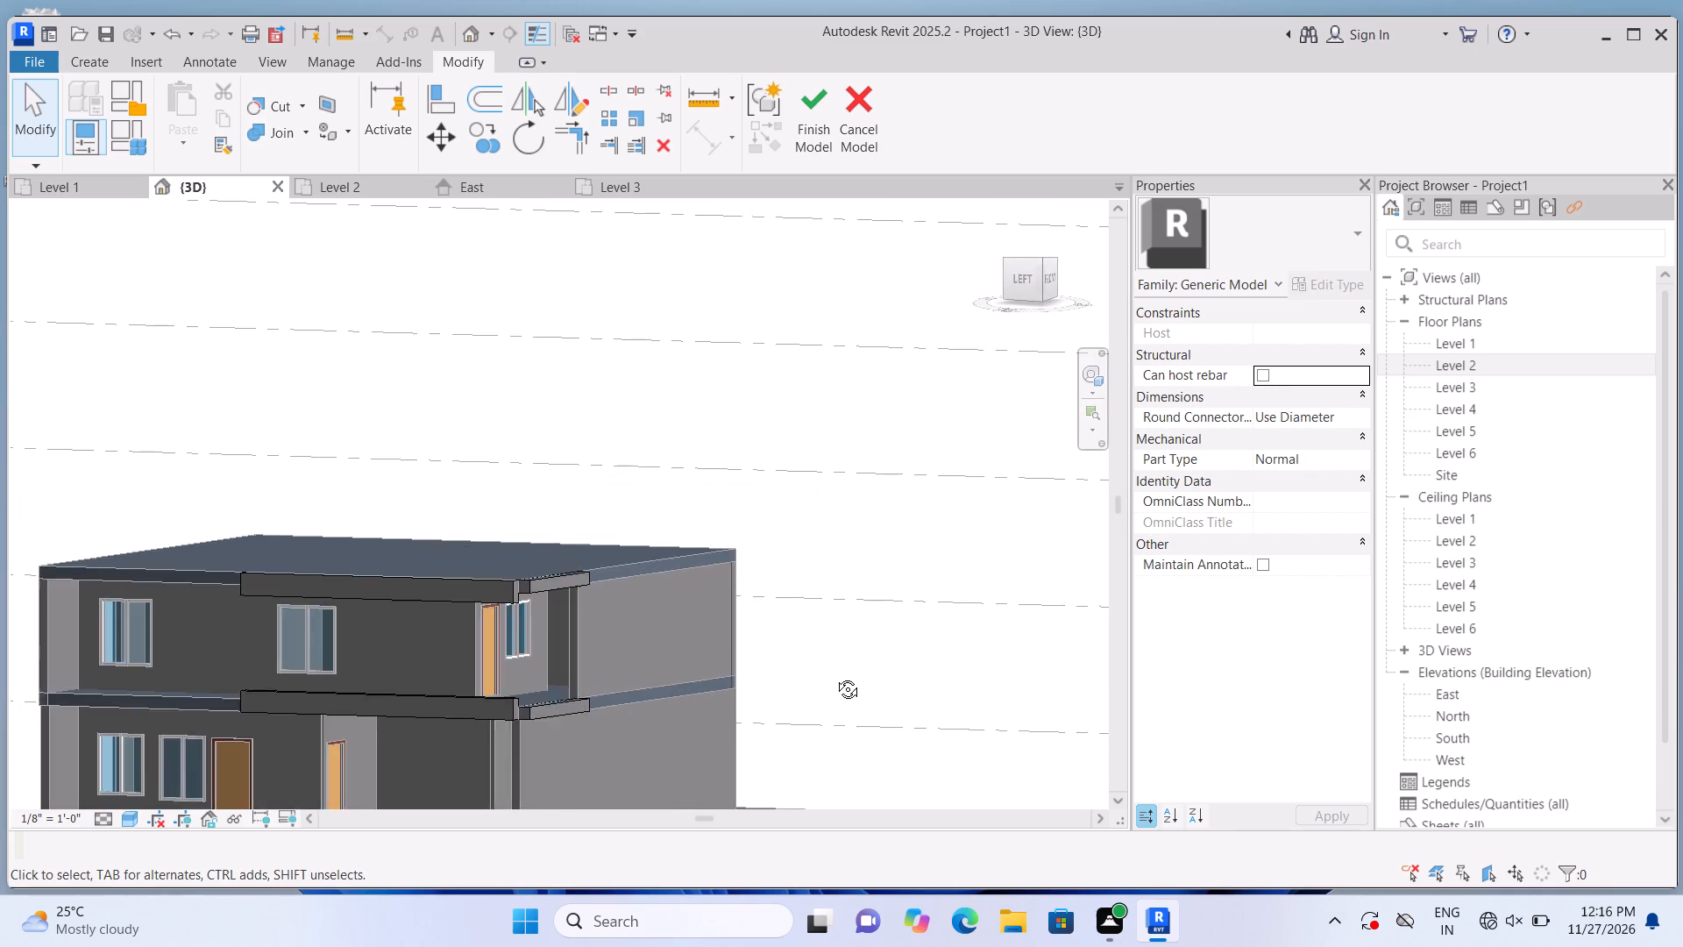
middle_click_drag(834, 676, 777, 700, "shift")
scroll(820, 586, "down", 7)
scroll(736, 715, "up", 7)
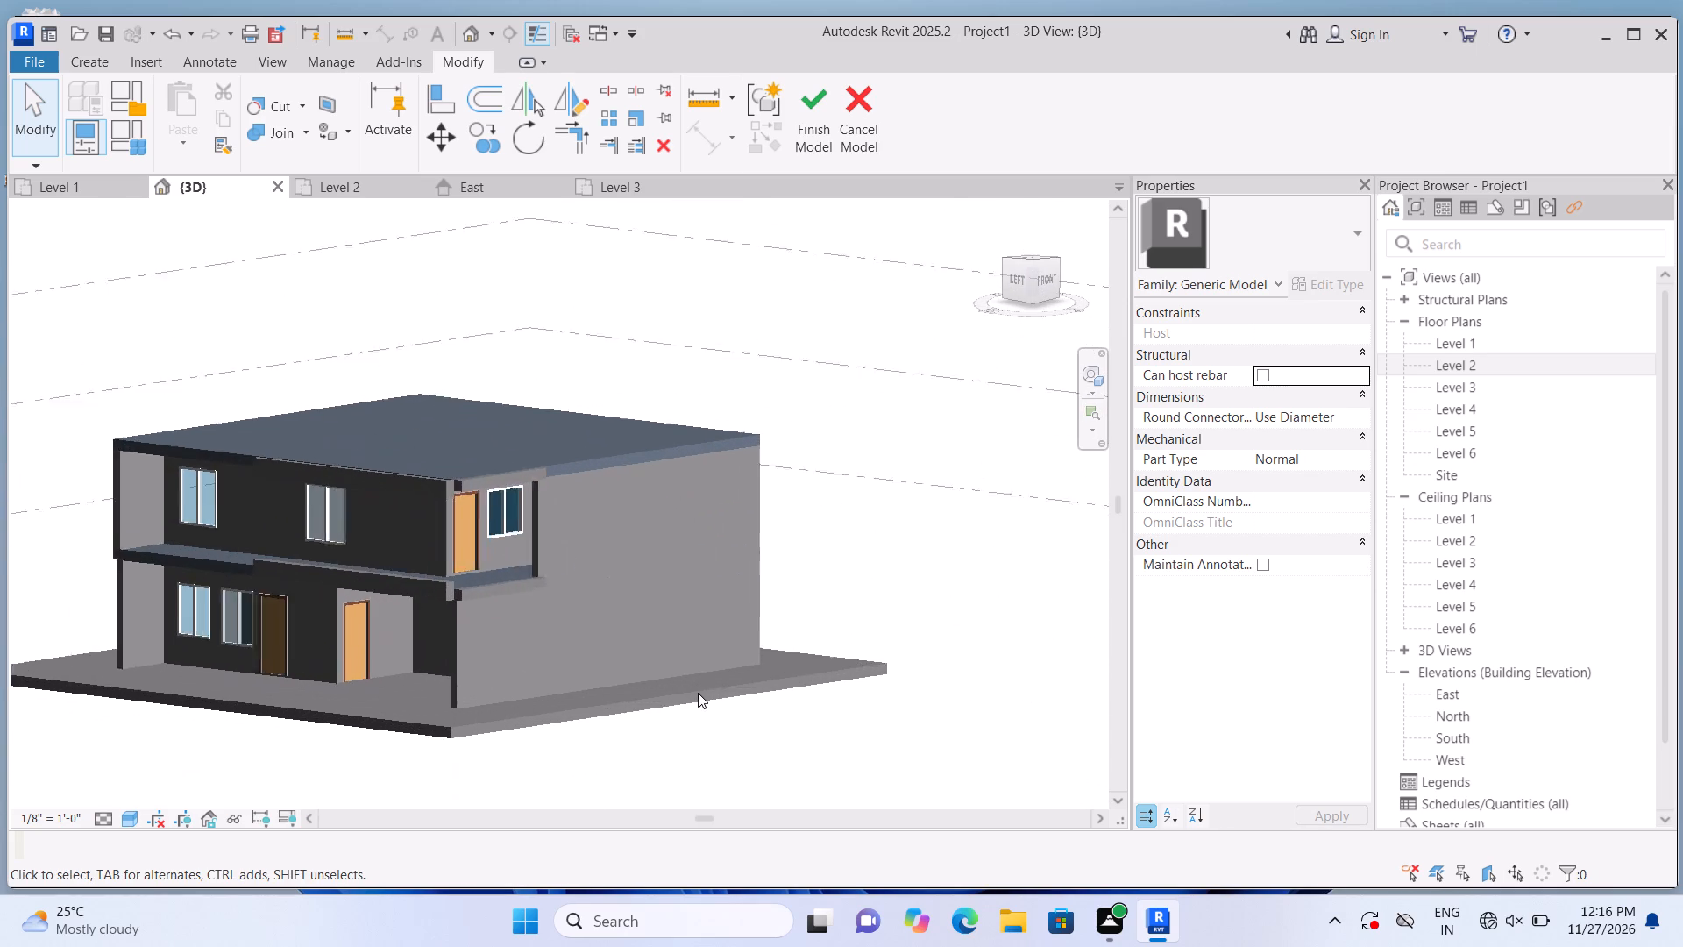
scroll(698, 693, "up", 2)
middle_click_drag(692, 716, 929, 707)
scroll(929, 707, "up", 1)
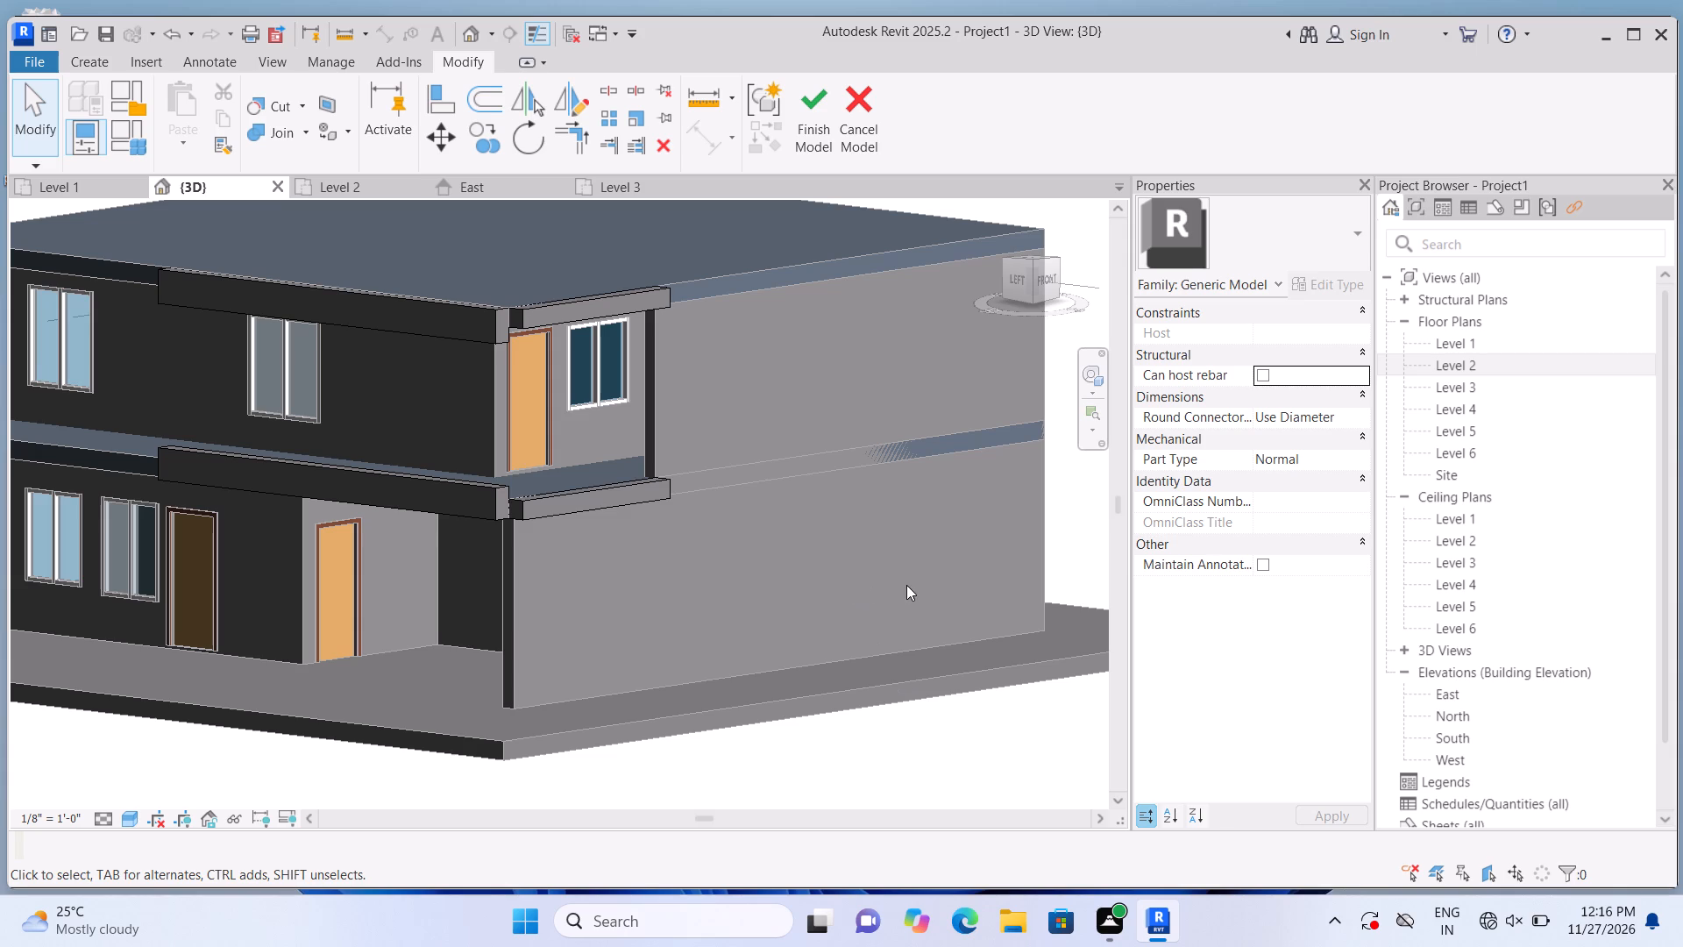
scroll(974, 678, "down", 3)
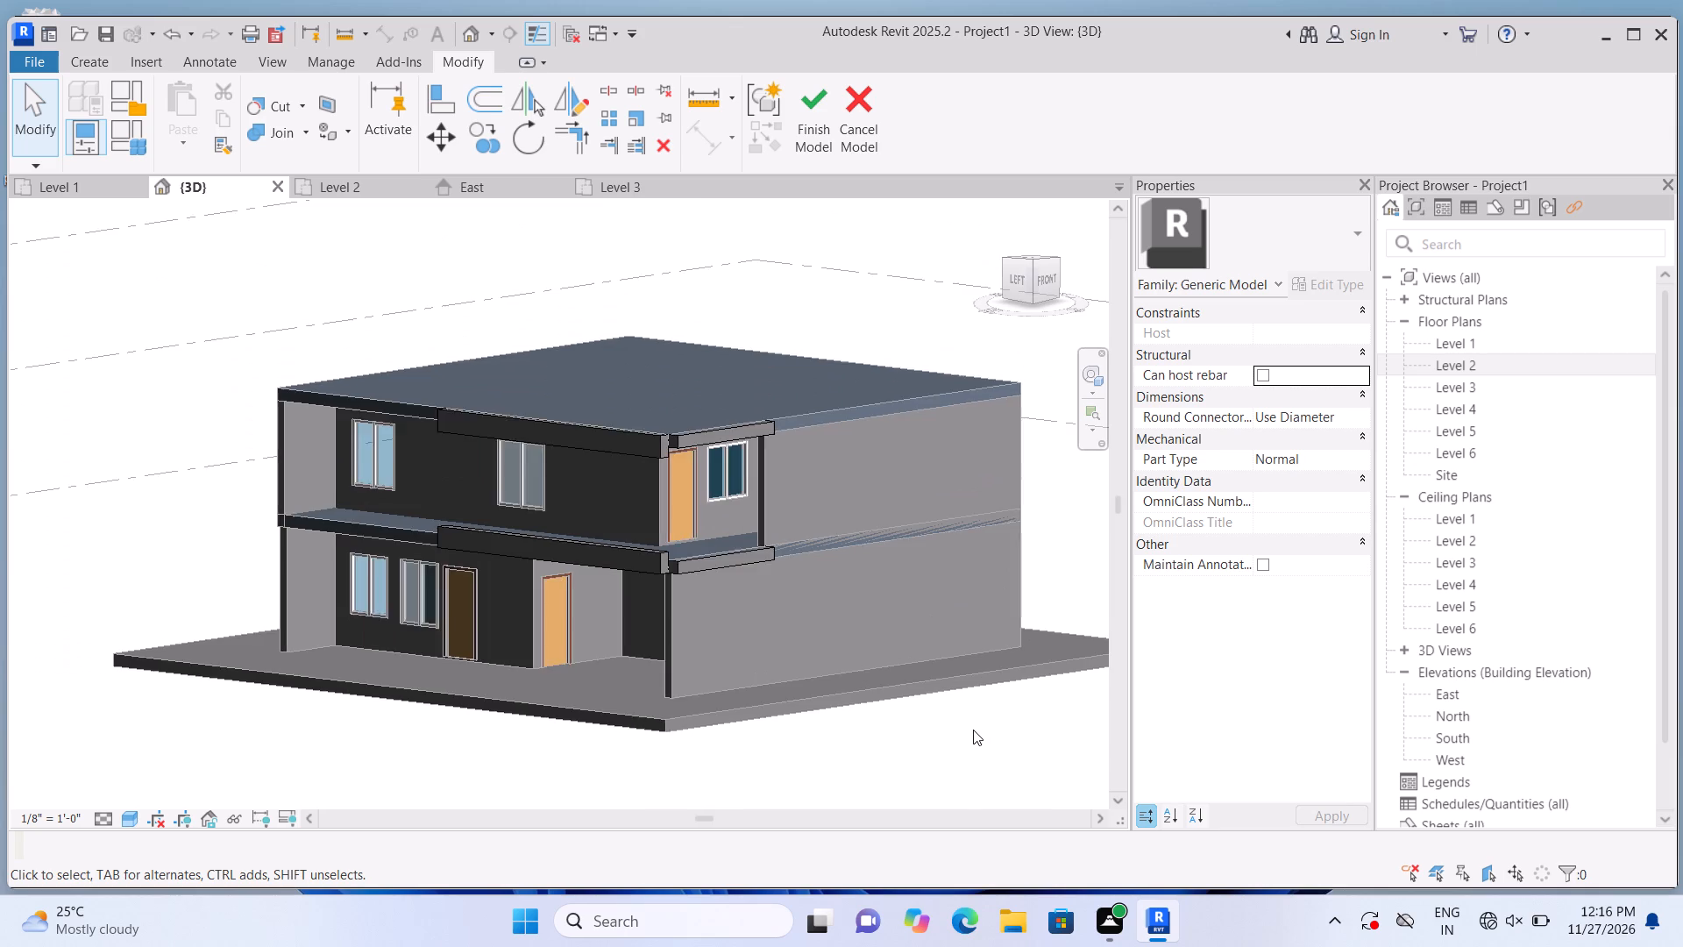
scroll(973, 730, "up", 2)
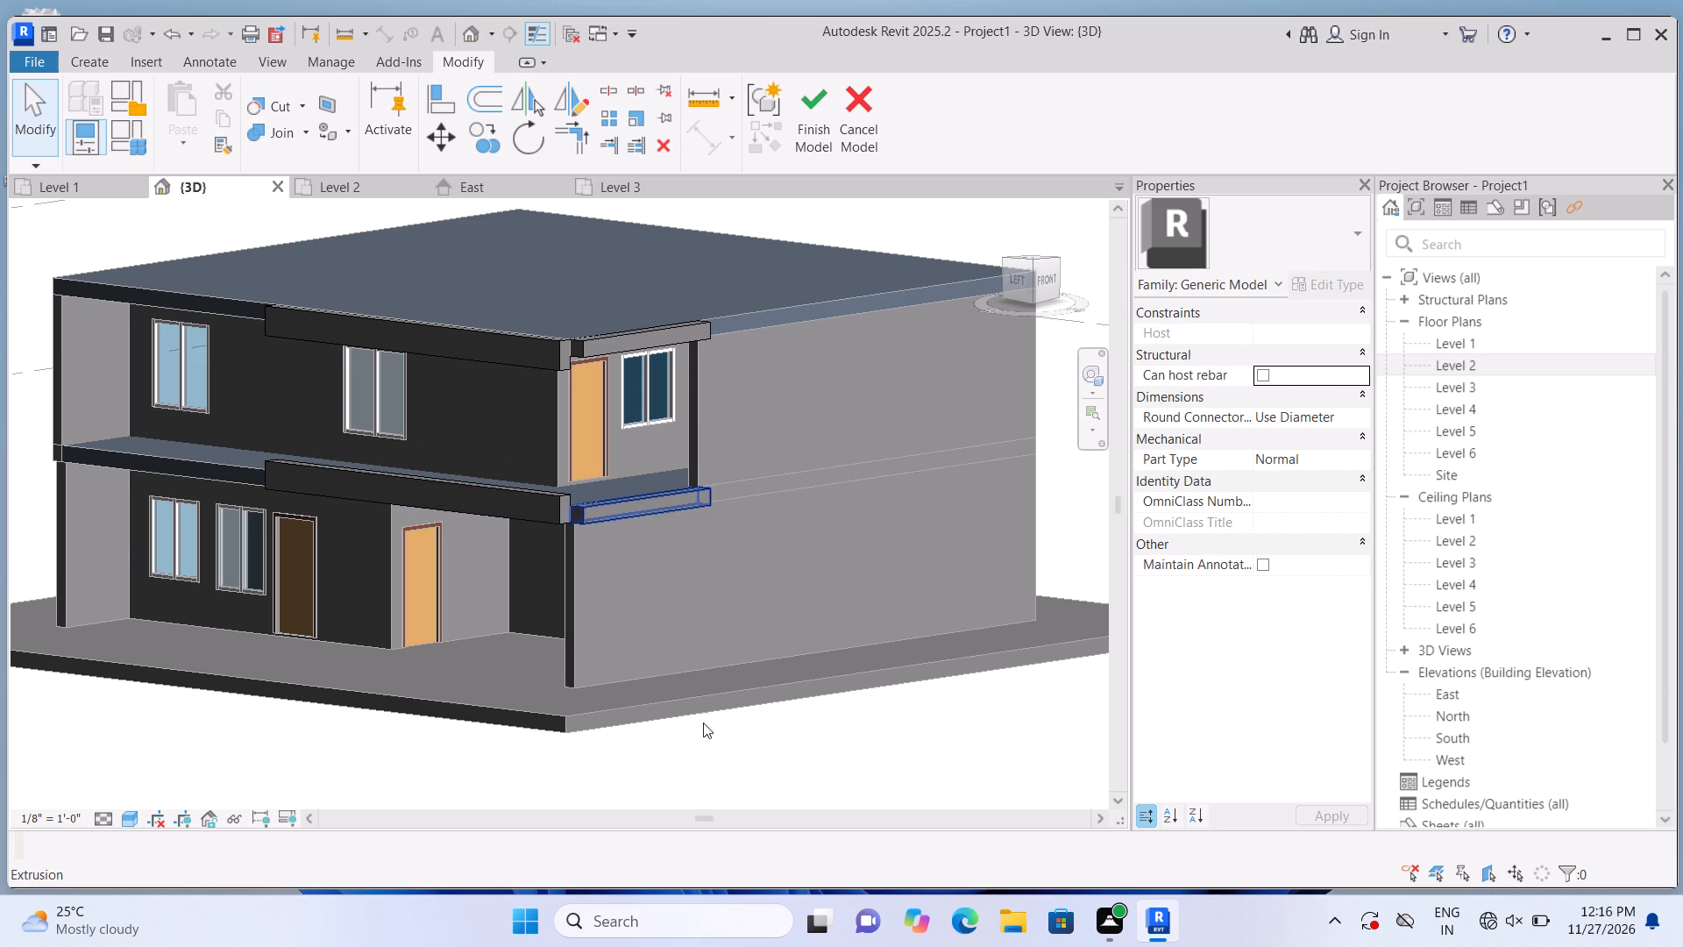
In the straight front view, stretch the bottom edge of the top roof's front band down to the side band's underside.
left_click(1053, 281)
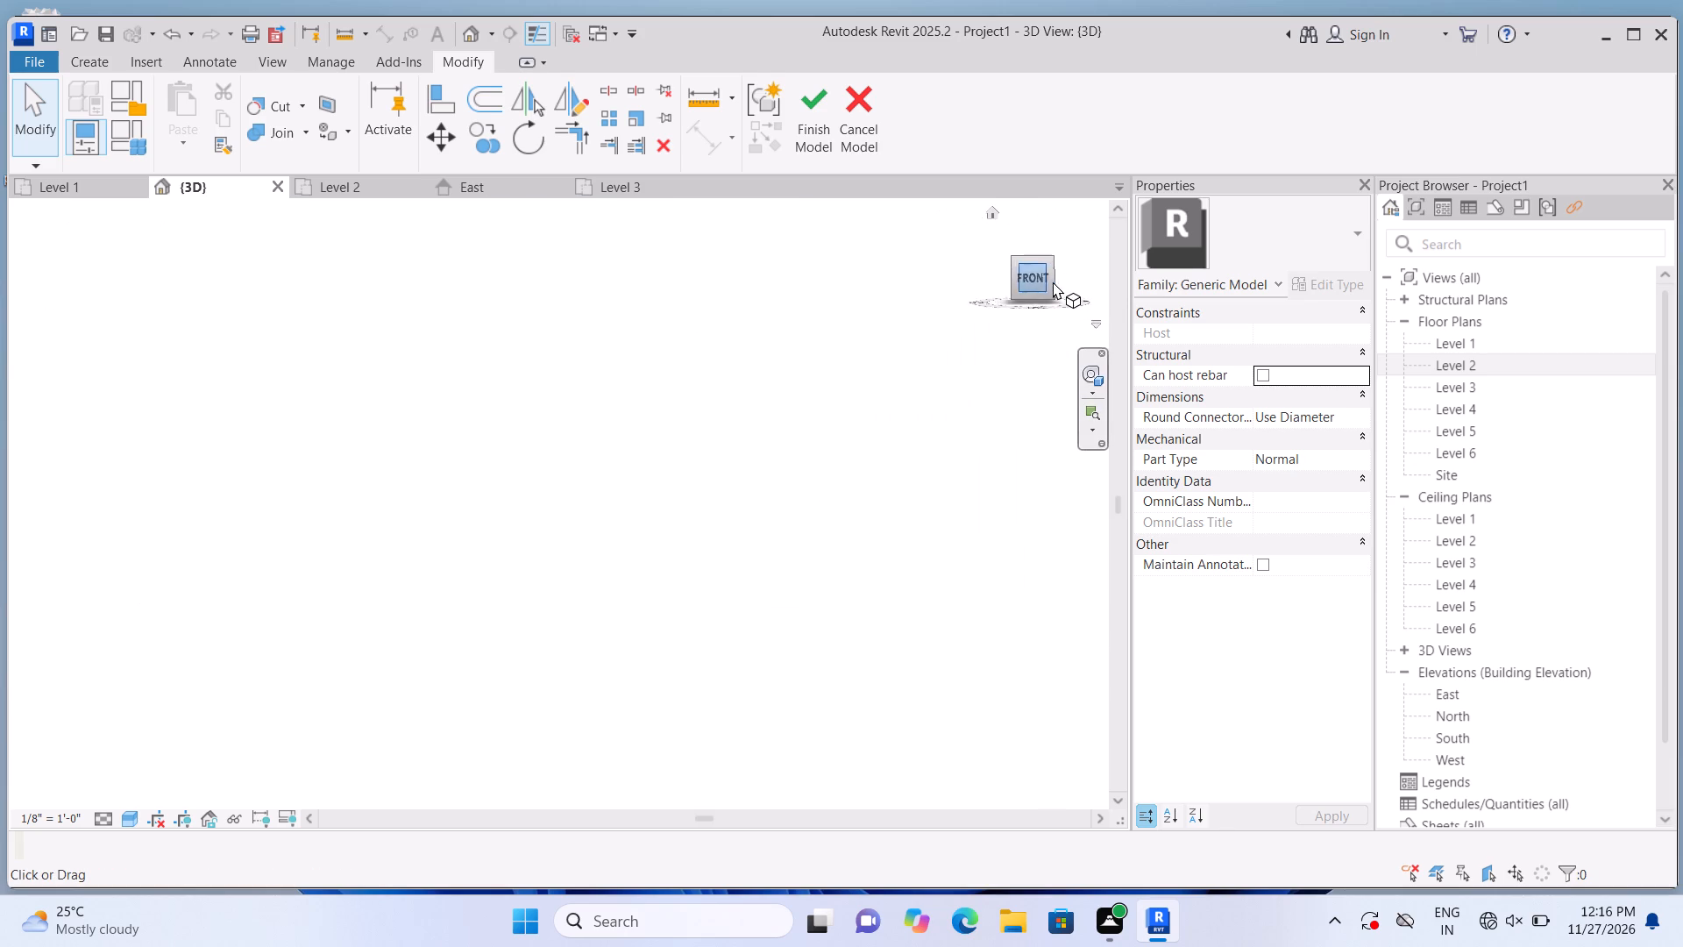
scroll(415, 558, "up", 16)
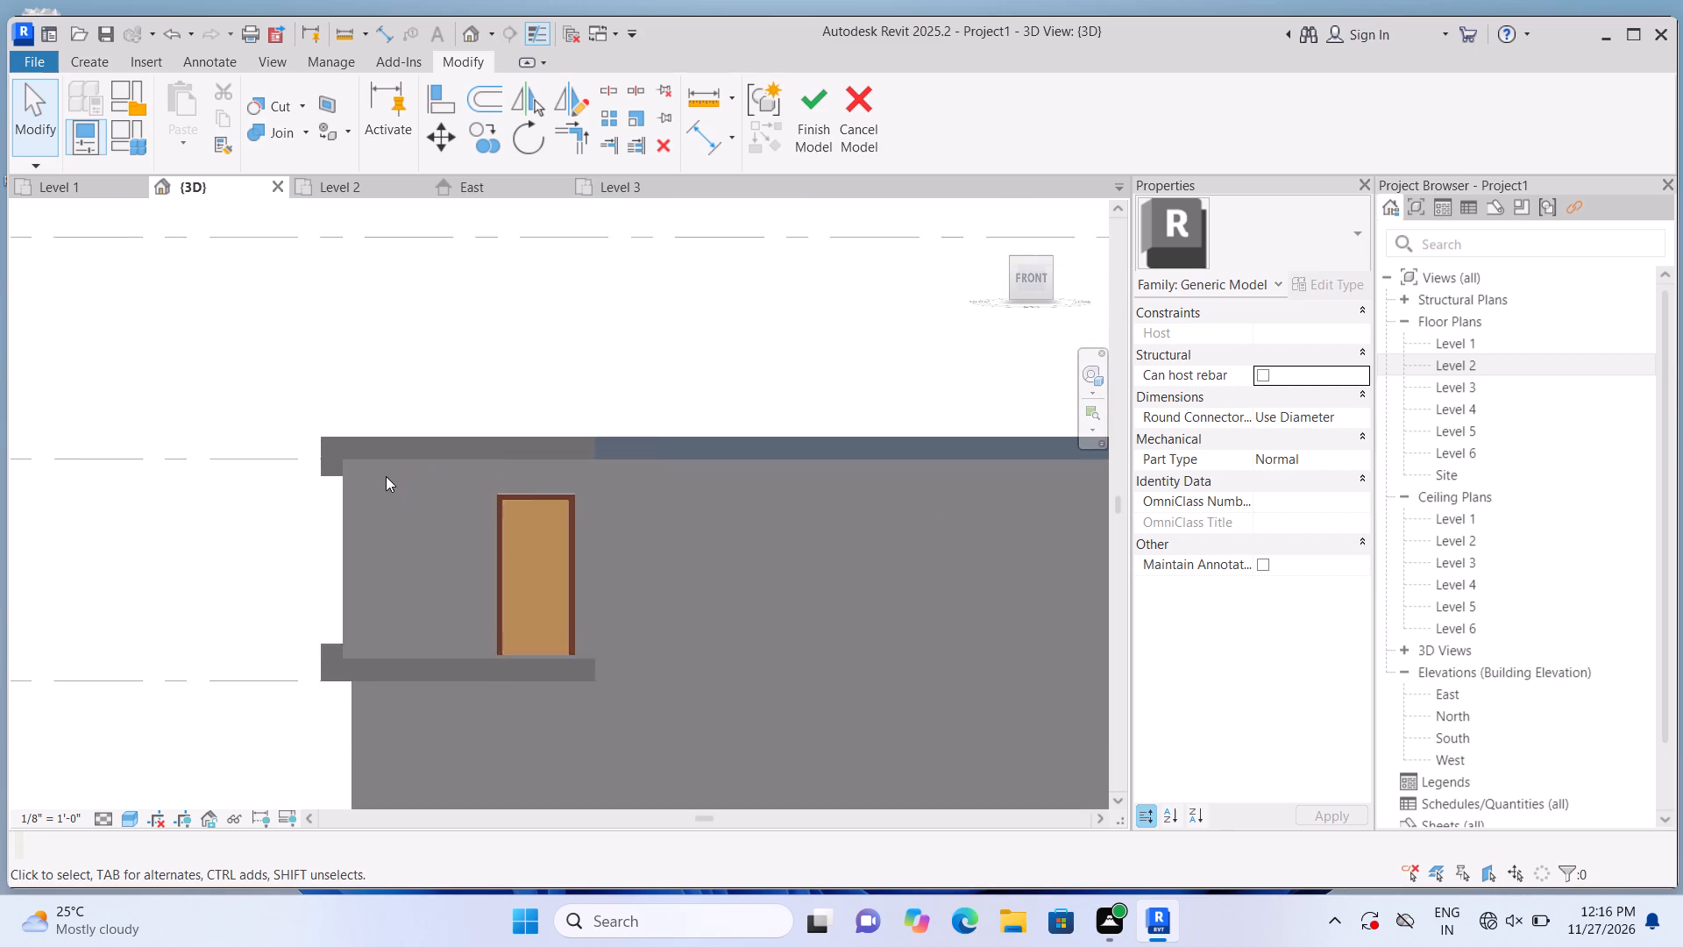
scroll(386, 476, "up", 5)
left_click(422, 414)
scroll(498, 468, "up", 3)
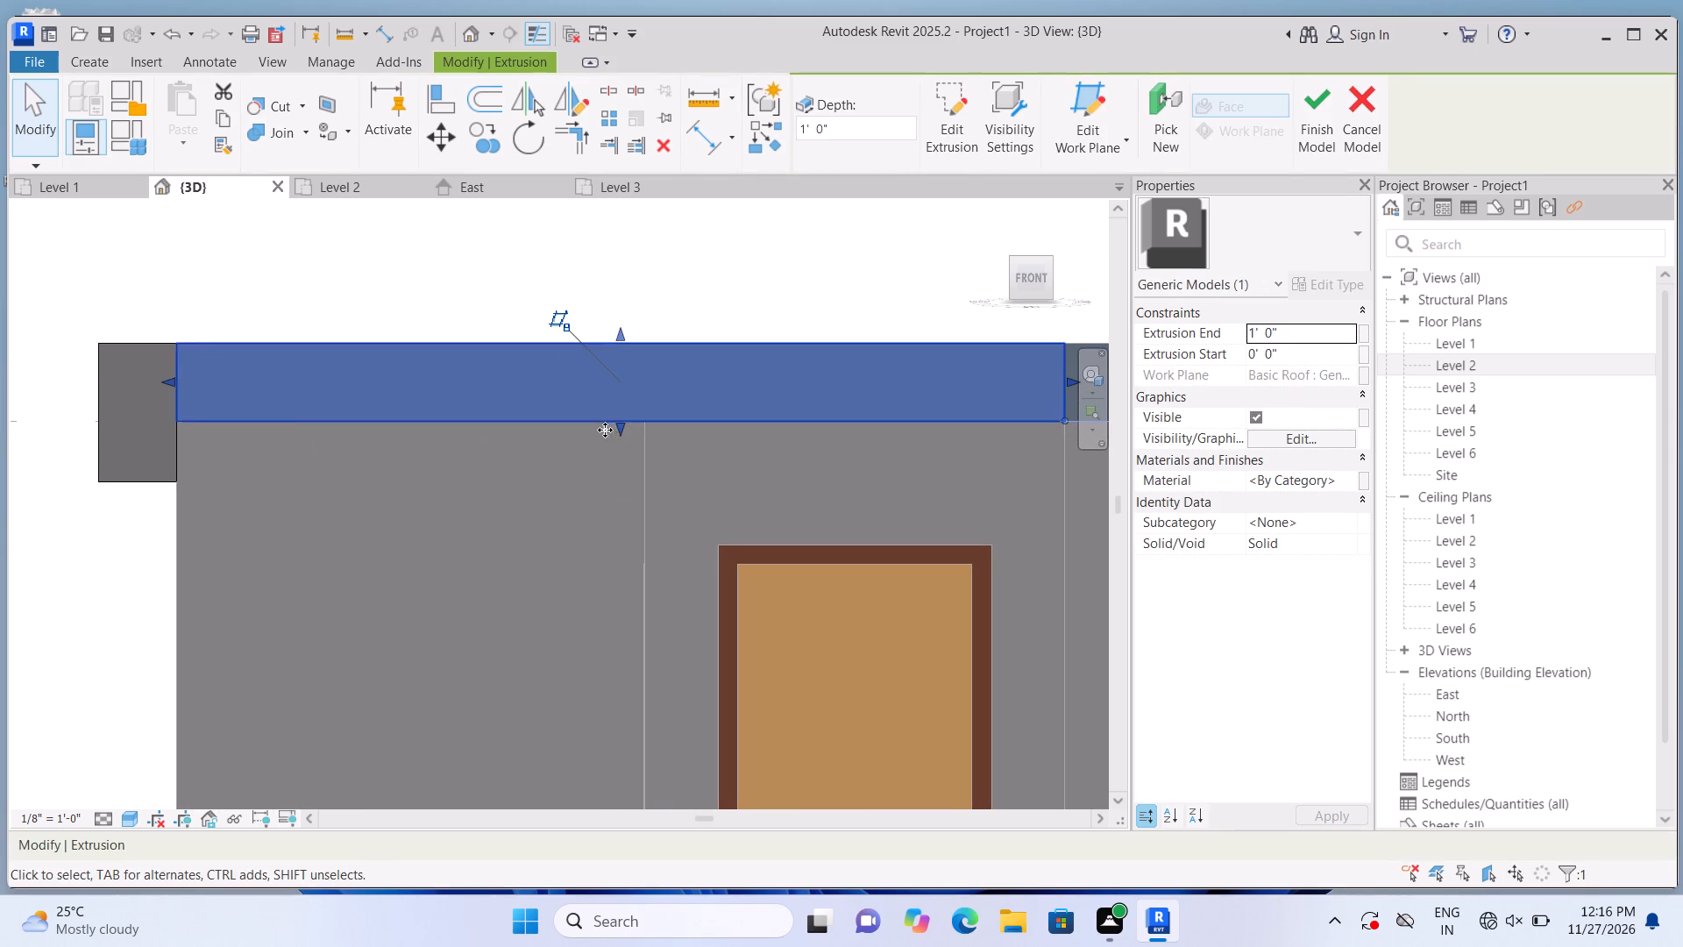
left_click_drag(620, 422, 623, 474)
scroll(650, 443, "down", 9)
Stretch the top edge of the lower roof's front band up to match the top of the adjoining side band.
scroll(552, 665, "up", 4)
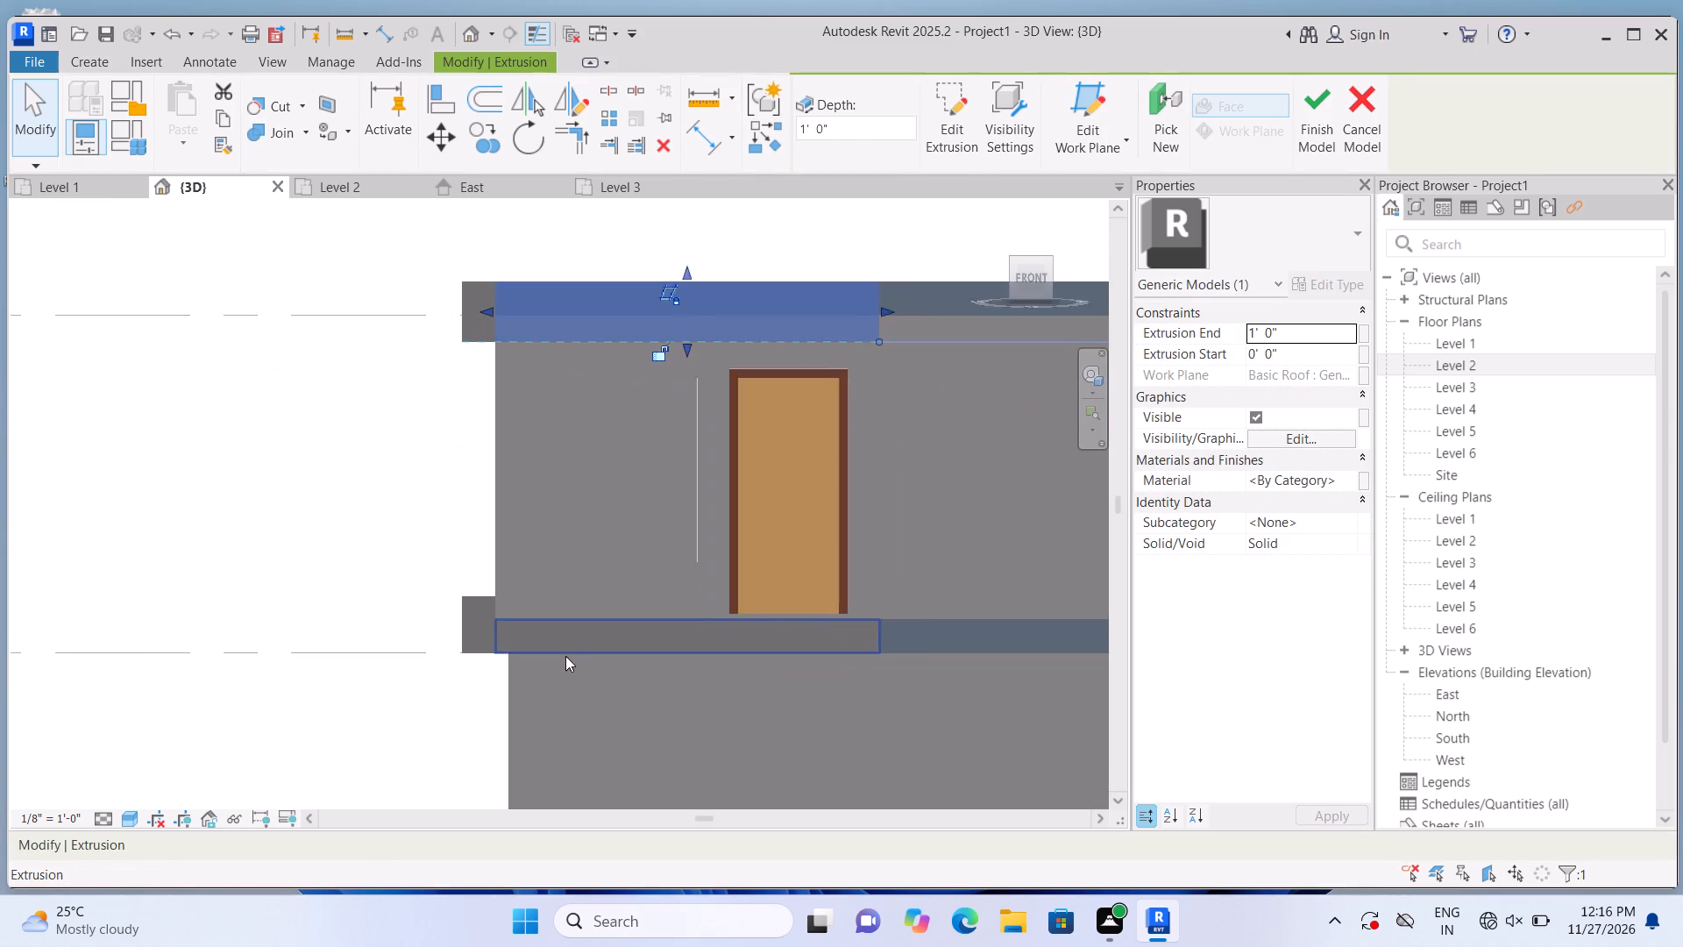
scroll(565, 656, "up", 1)
left_click(568, 640)
scroll(564, 626, "up", 5)
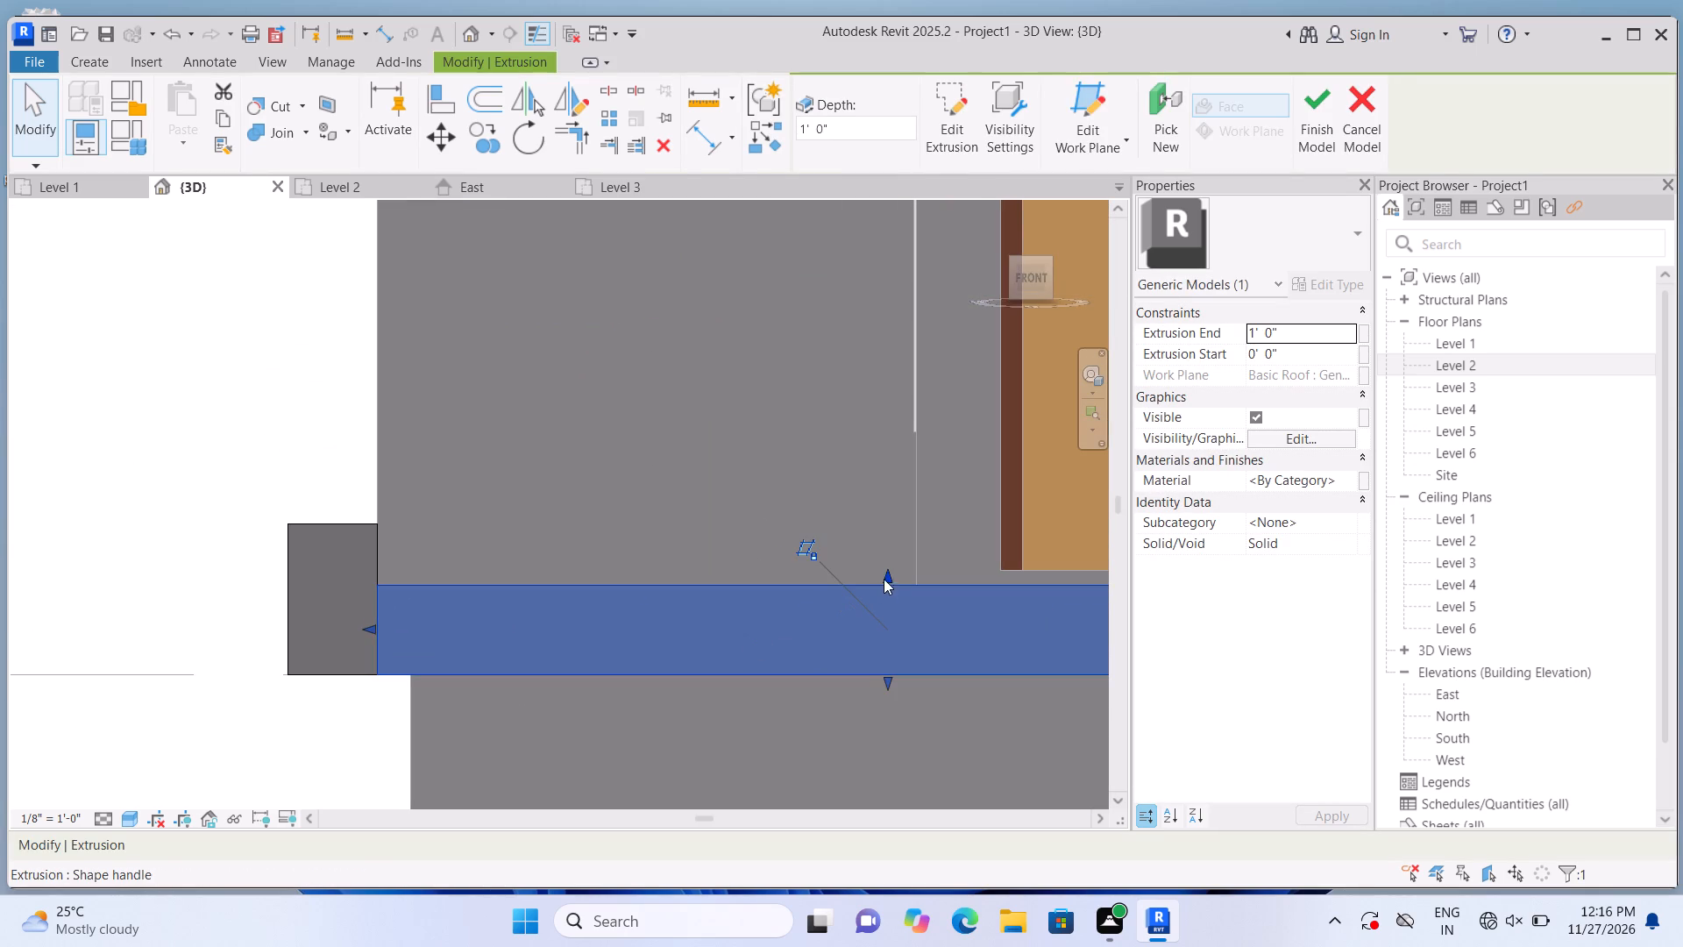
left_click_drag(884, 574, 873, 531)
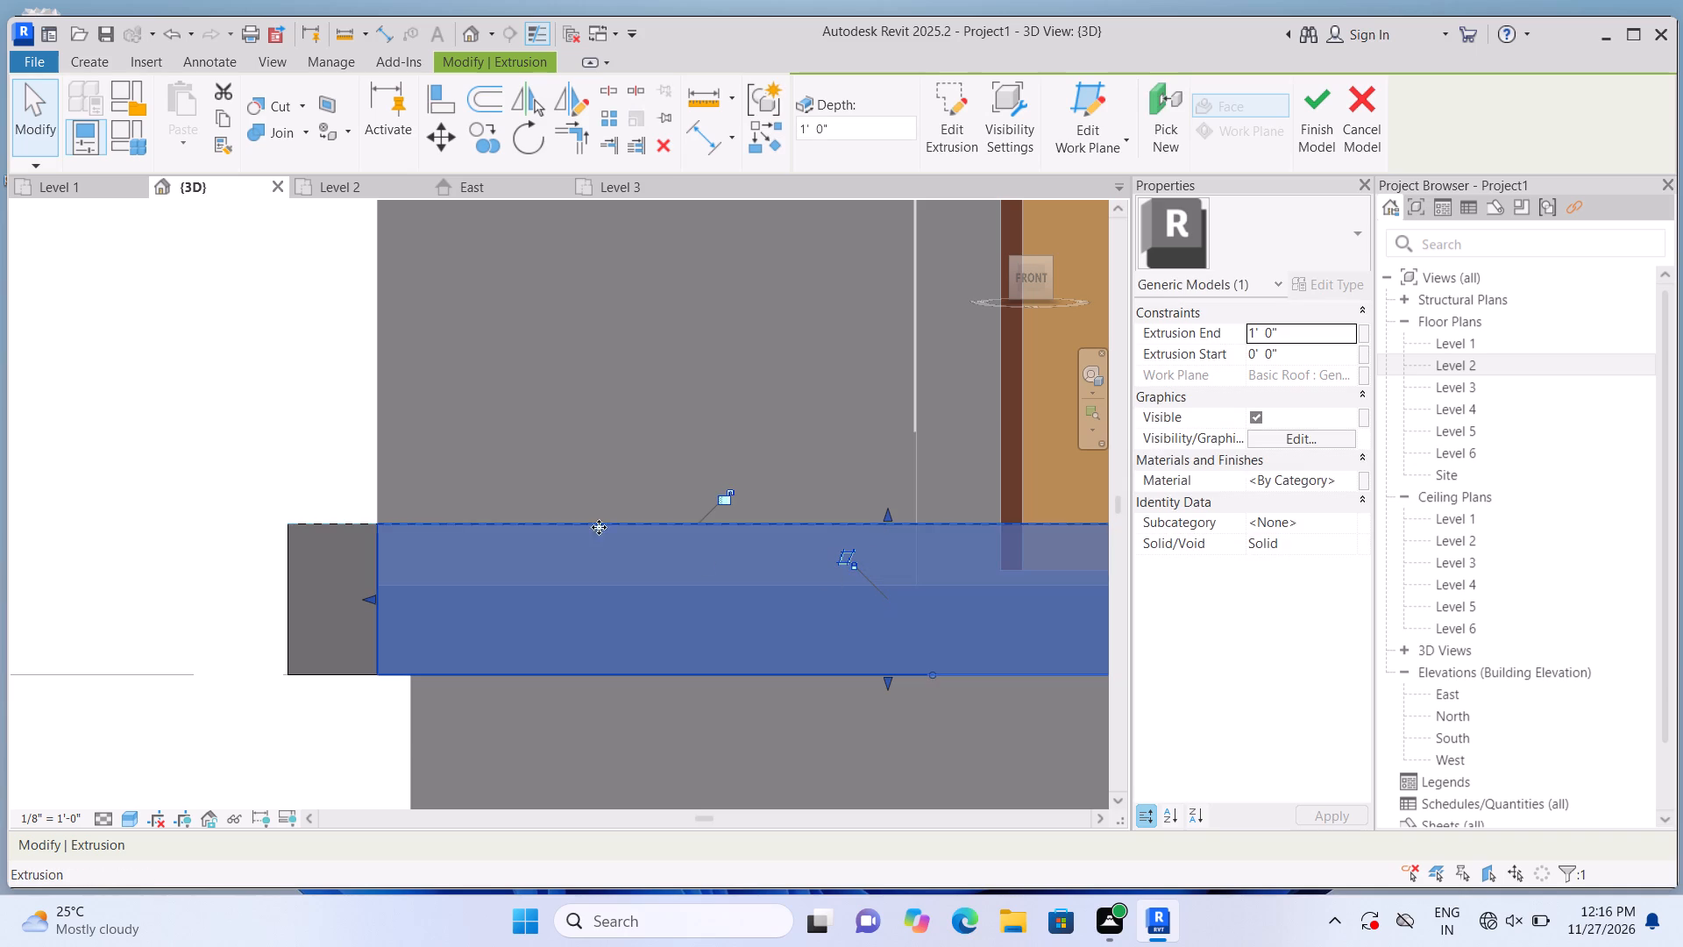
left_click(315, 475)
scroll(465, 487, "down", 11)
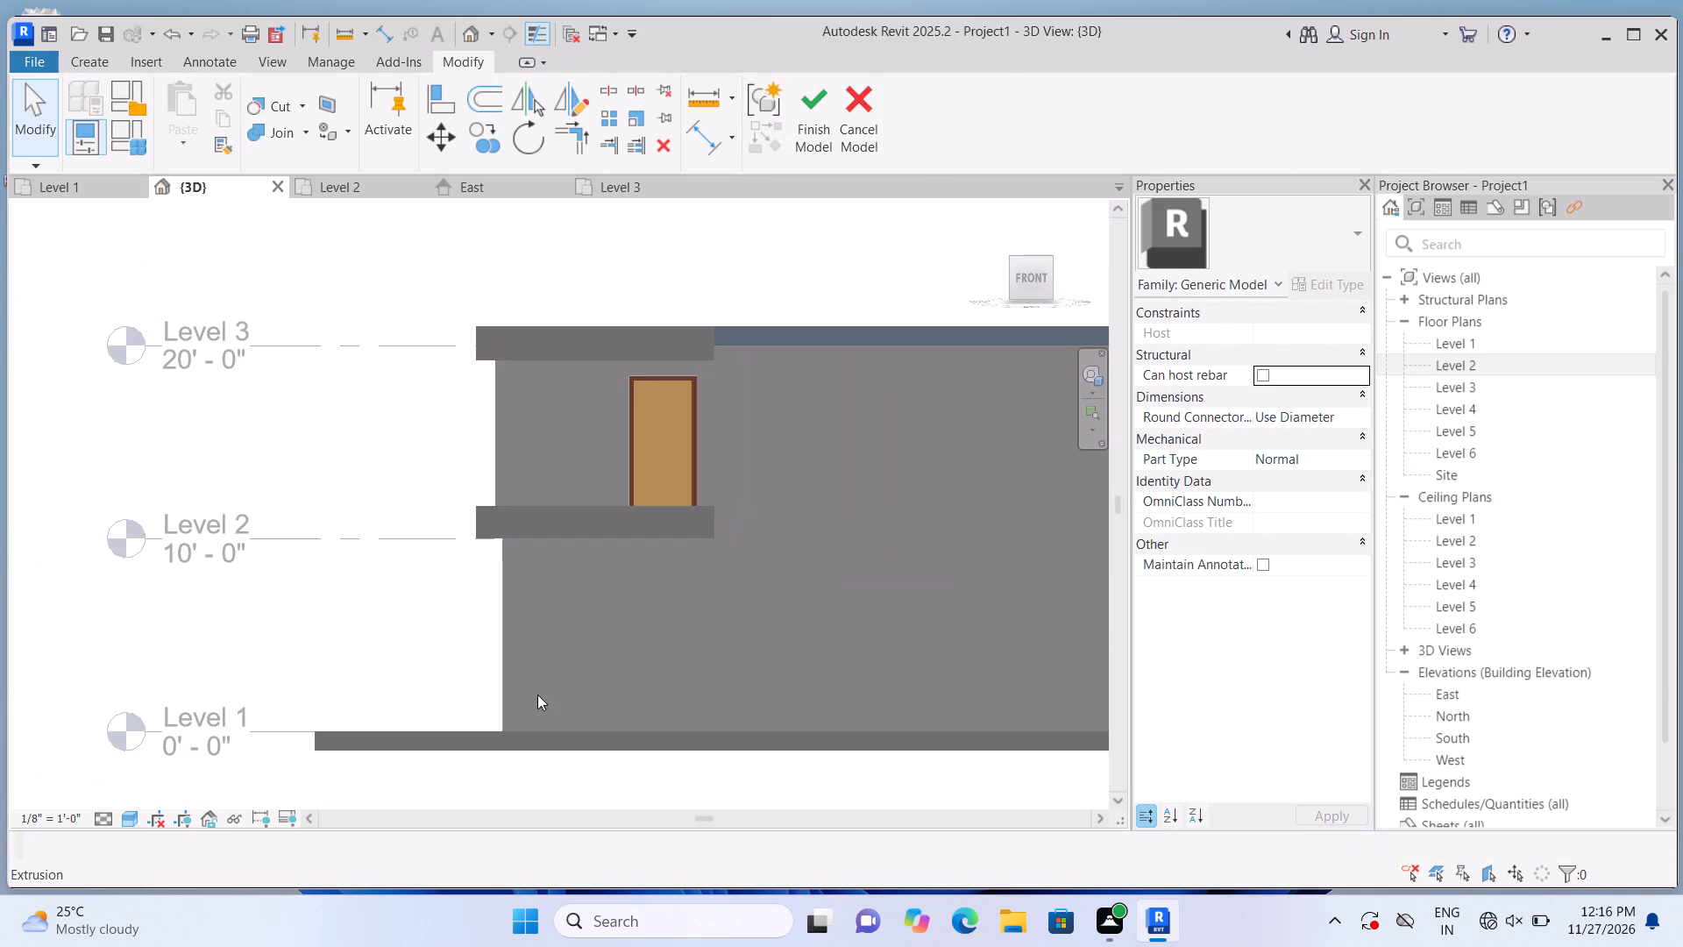
Examine the front and side bands of both roof slabs and how they meet around the house's front-left corner.
middle_click_drag(445, 652, 523, 703, "shift")
scroll(525, 687, "down", 2)
middle_click_drag(522, 680, 433, 623)
scroll(639, 682, "up", 2)
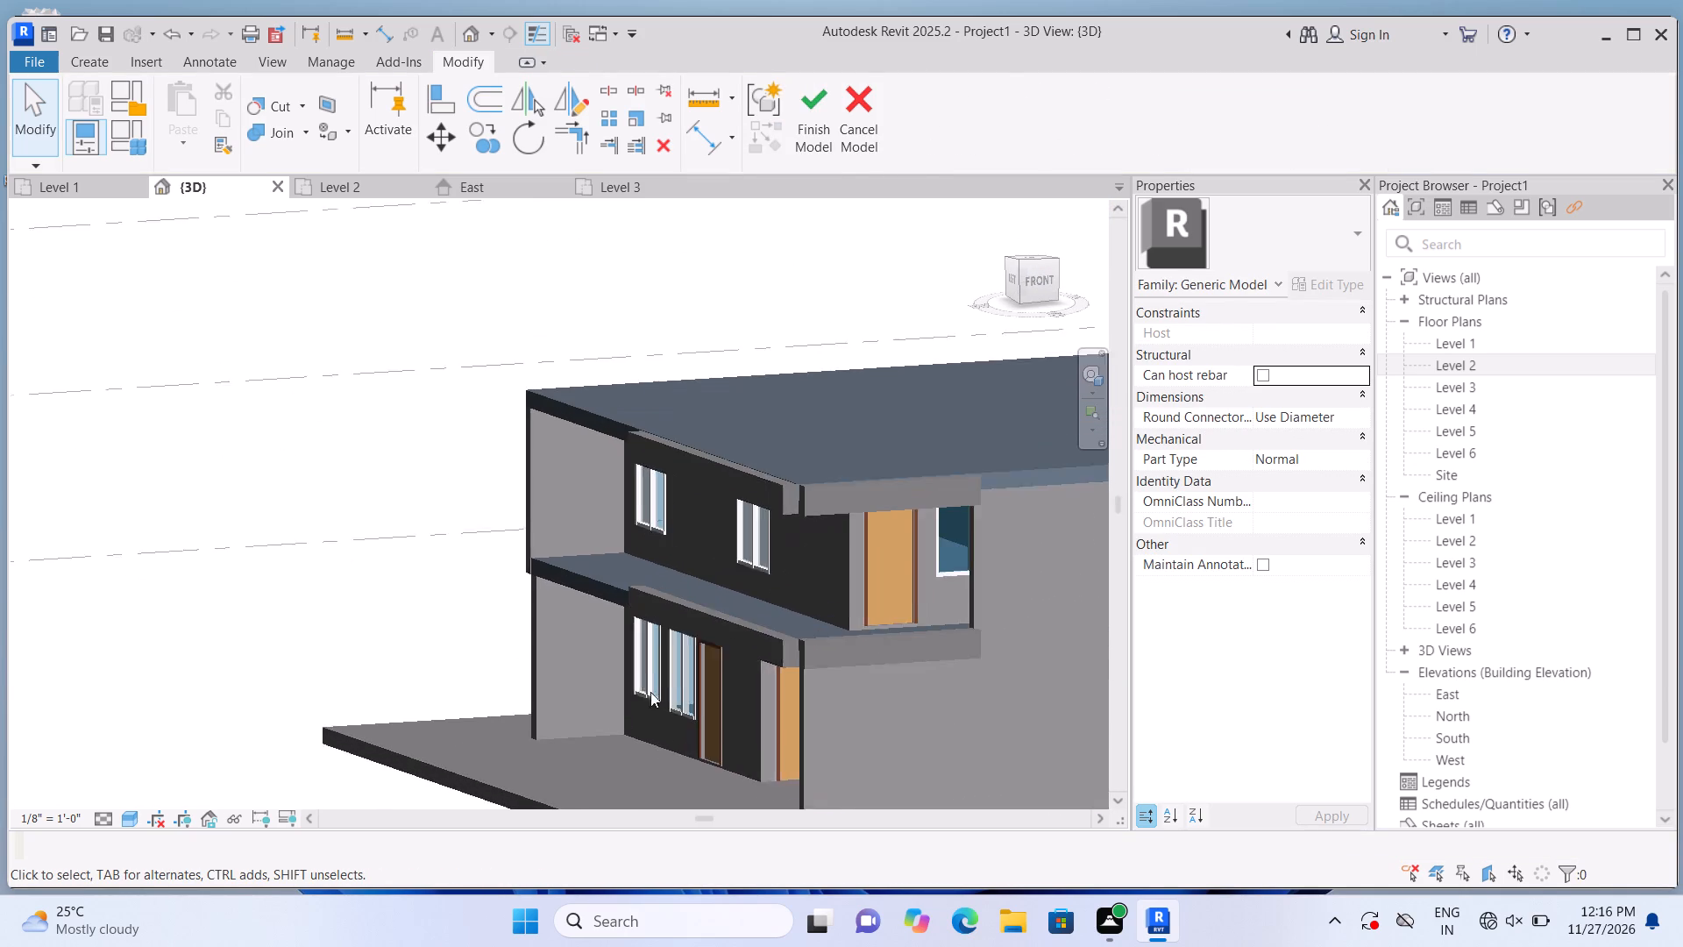
scroll(966, 731, "up", 1)
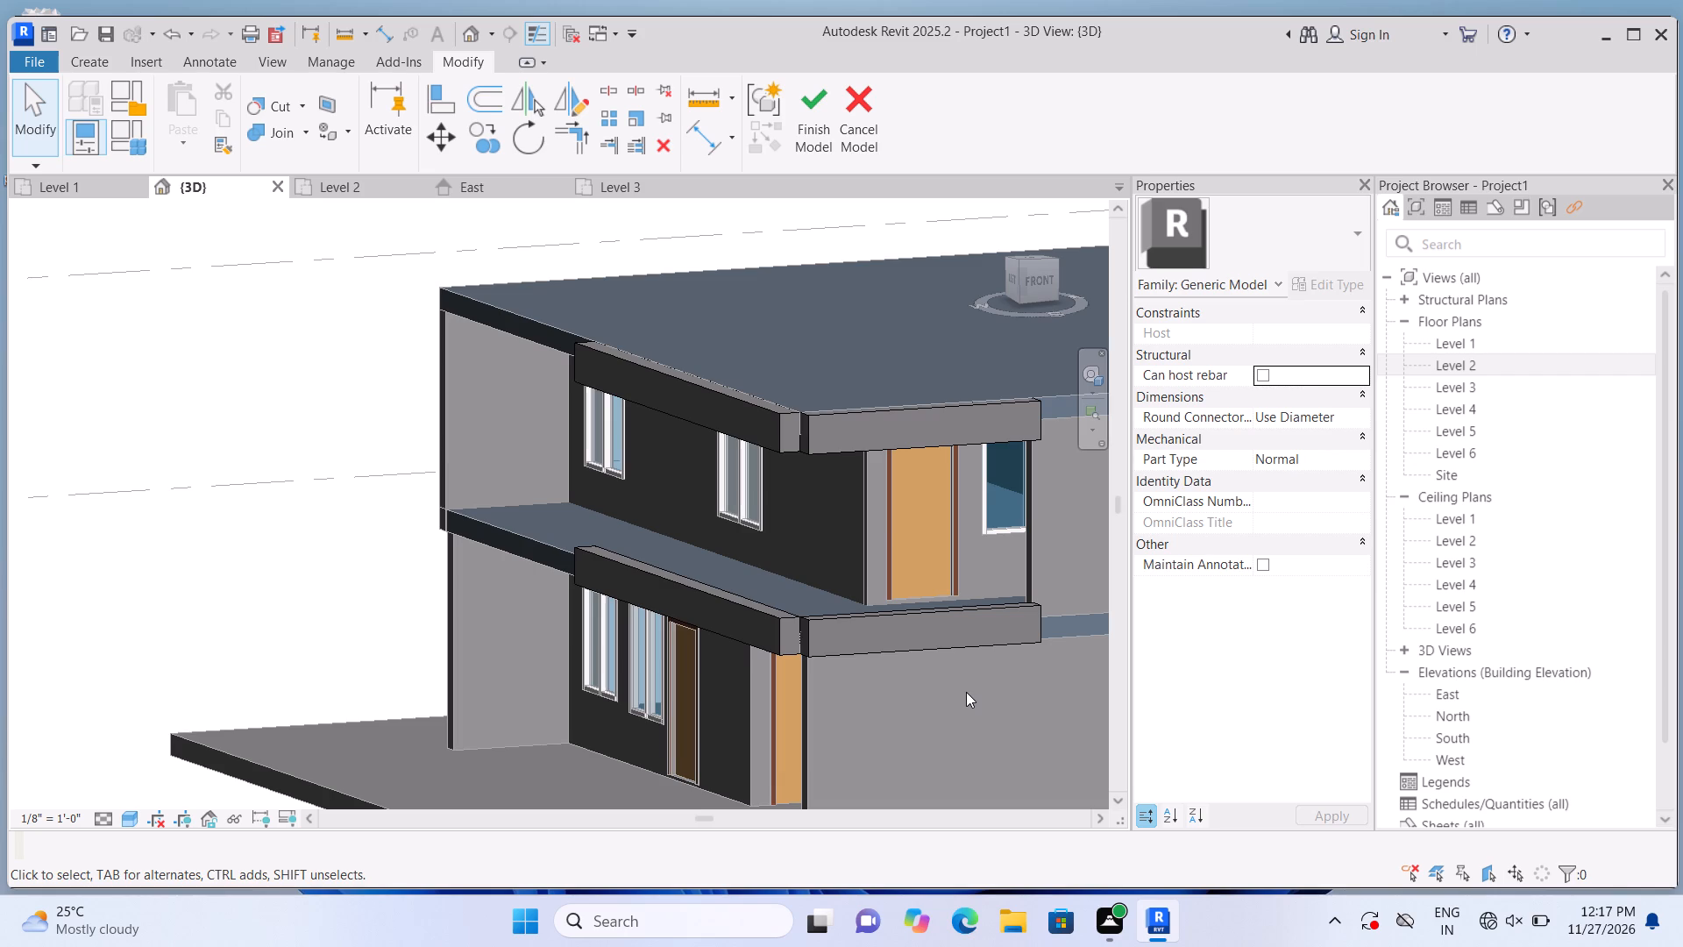
scroll(815, 394, "up", 2)
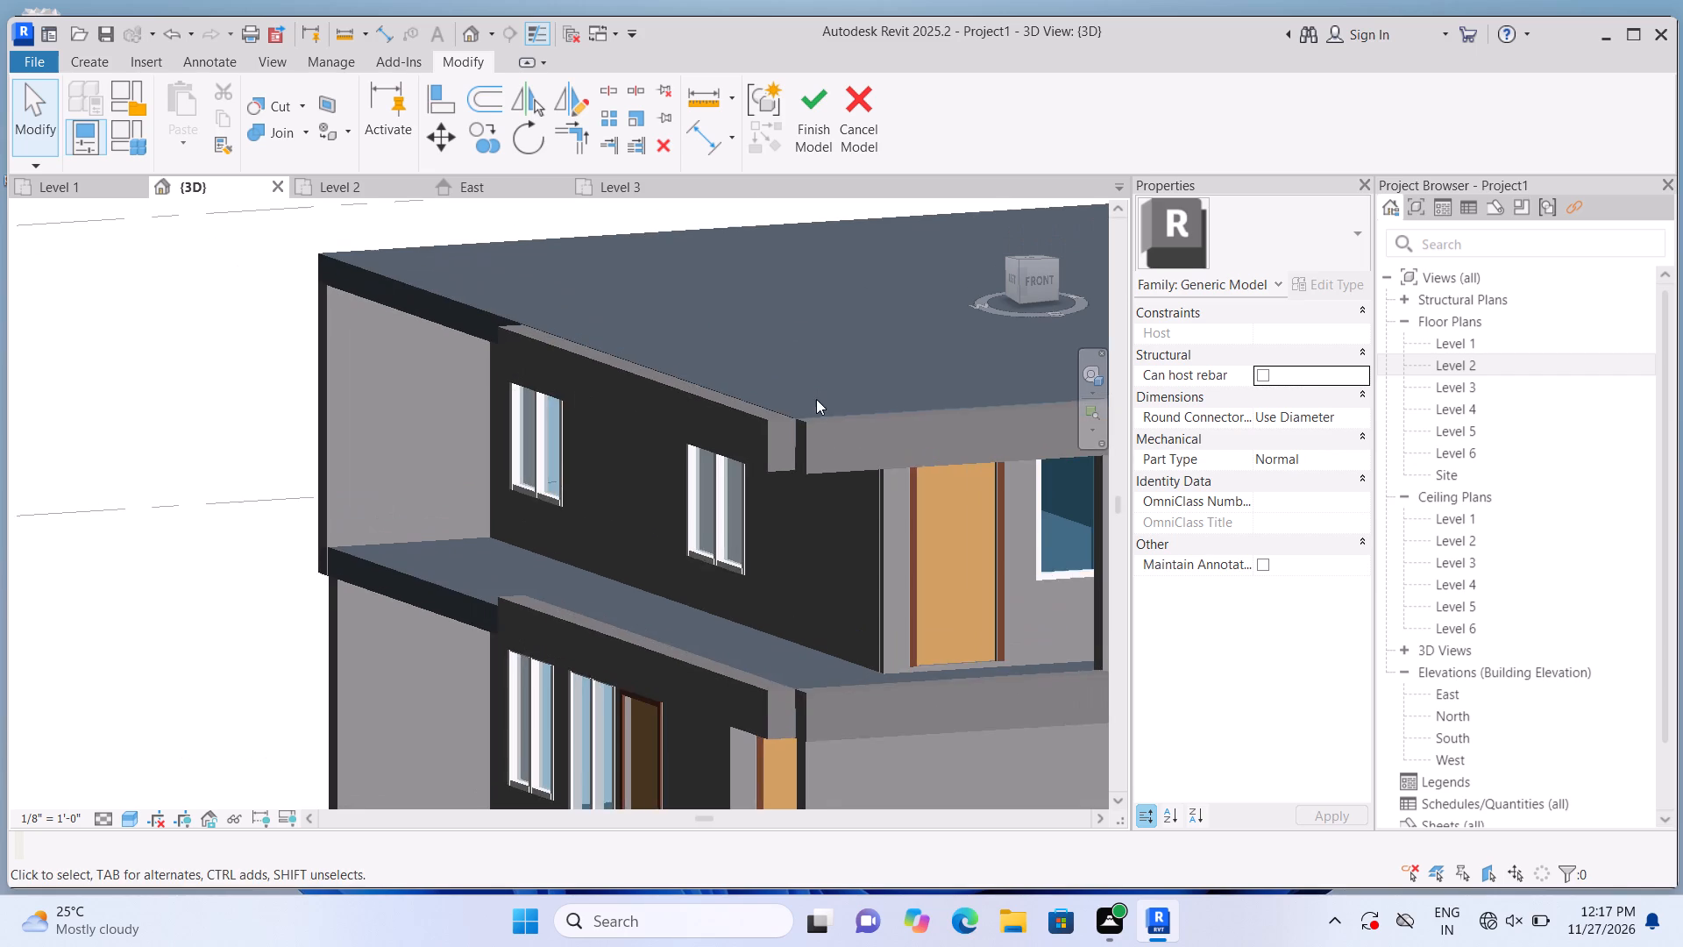
scroll(829, 453, "up", 2)
scroll(832, 454, "down", 3)
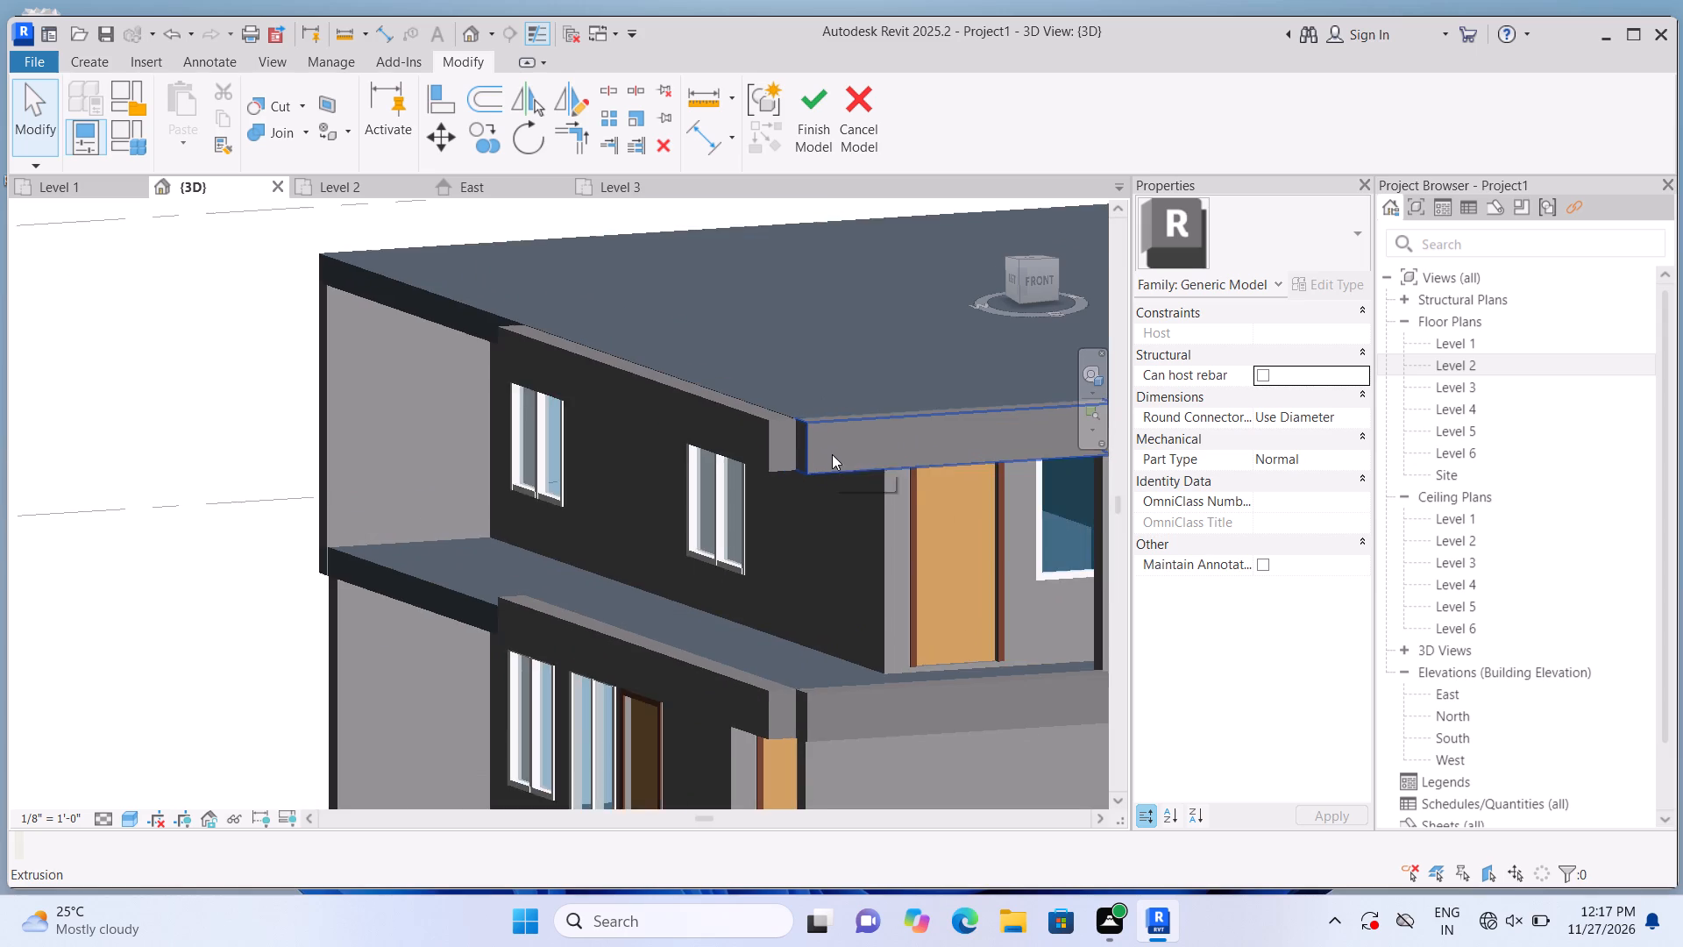
scroll(832, 454, "down", 1)
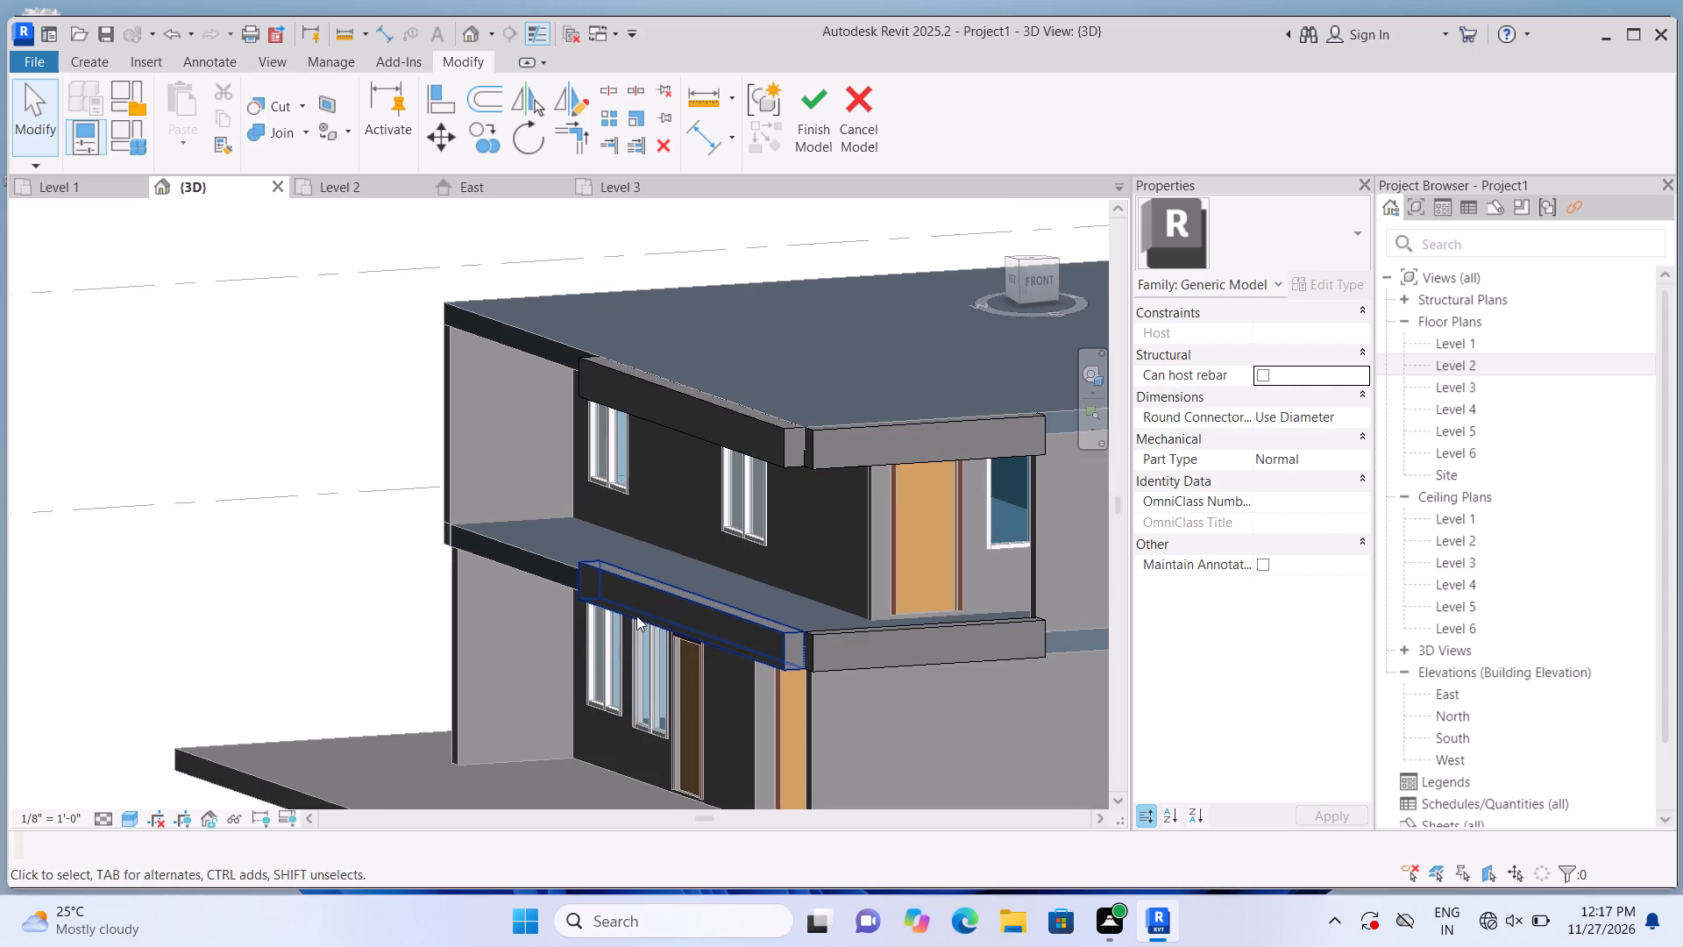
middle_click_drag(537, 641, 489, 630)
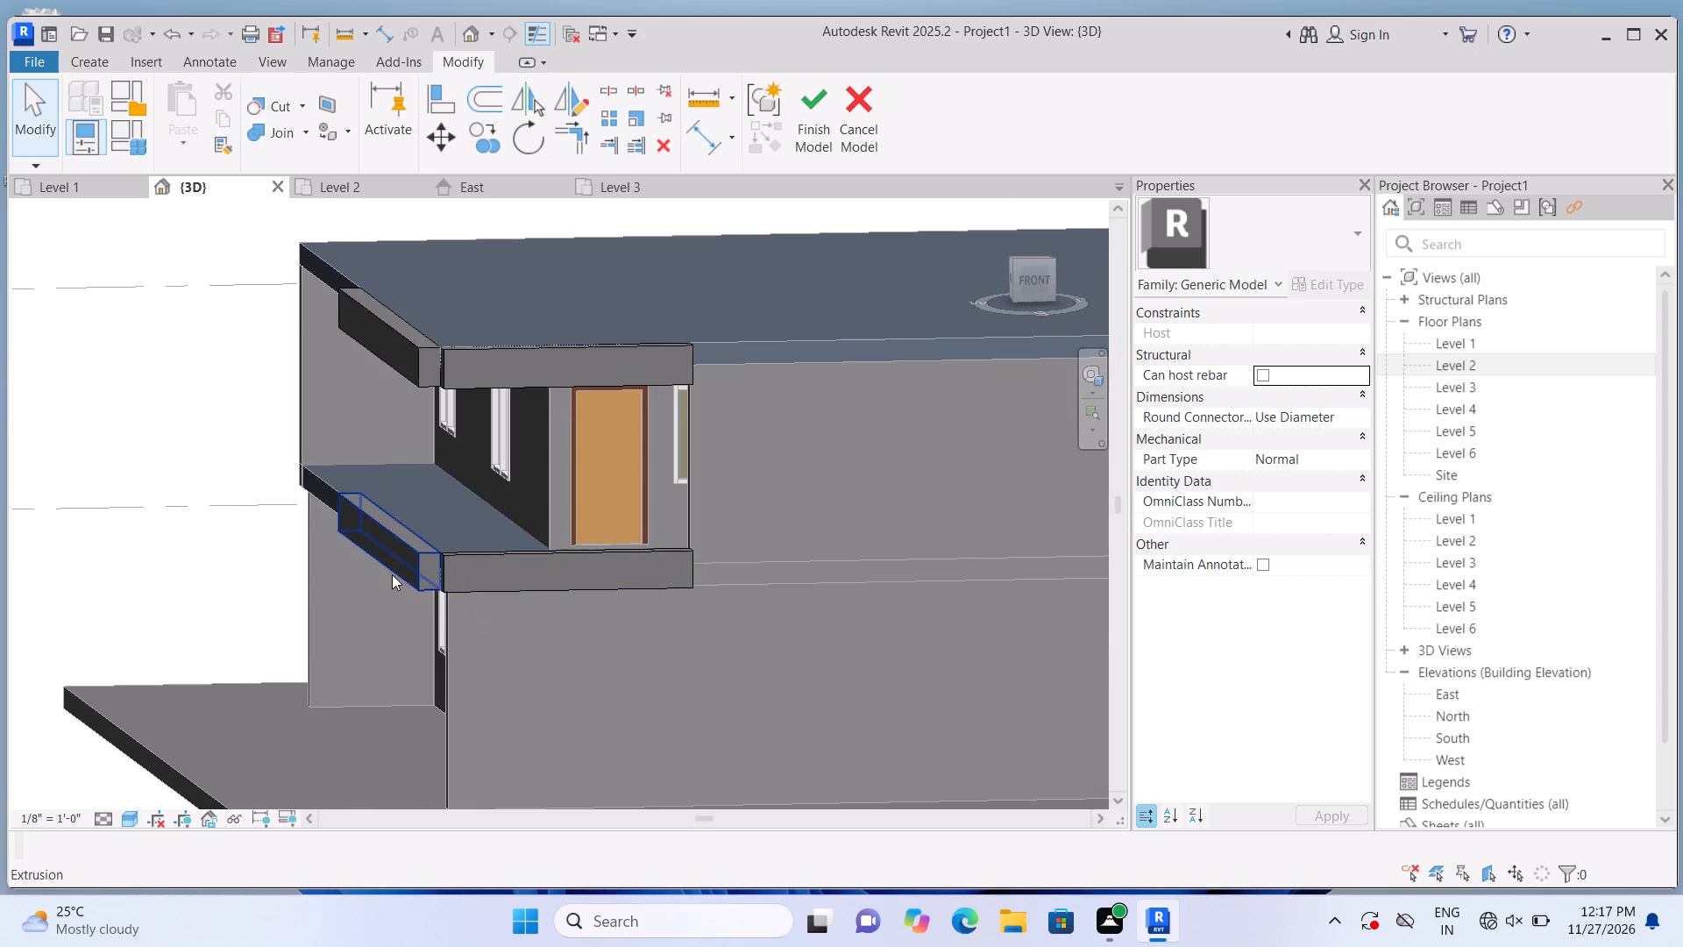
middle_click_drag(470, 623, 503, 661)
middle_click_drag(517, 675, 543, 692)
scroll(388, 553, "up", 1)
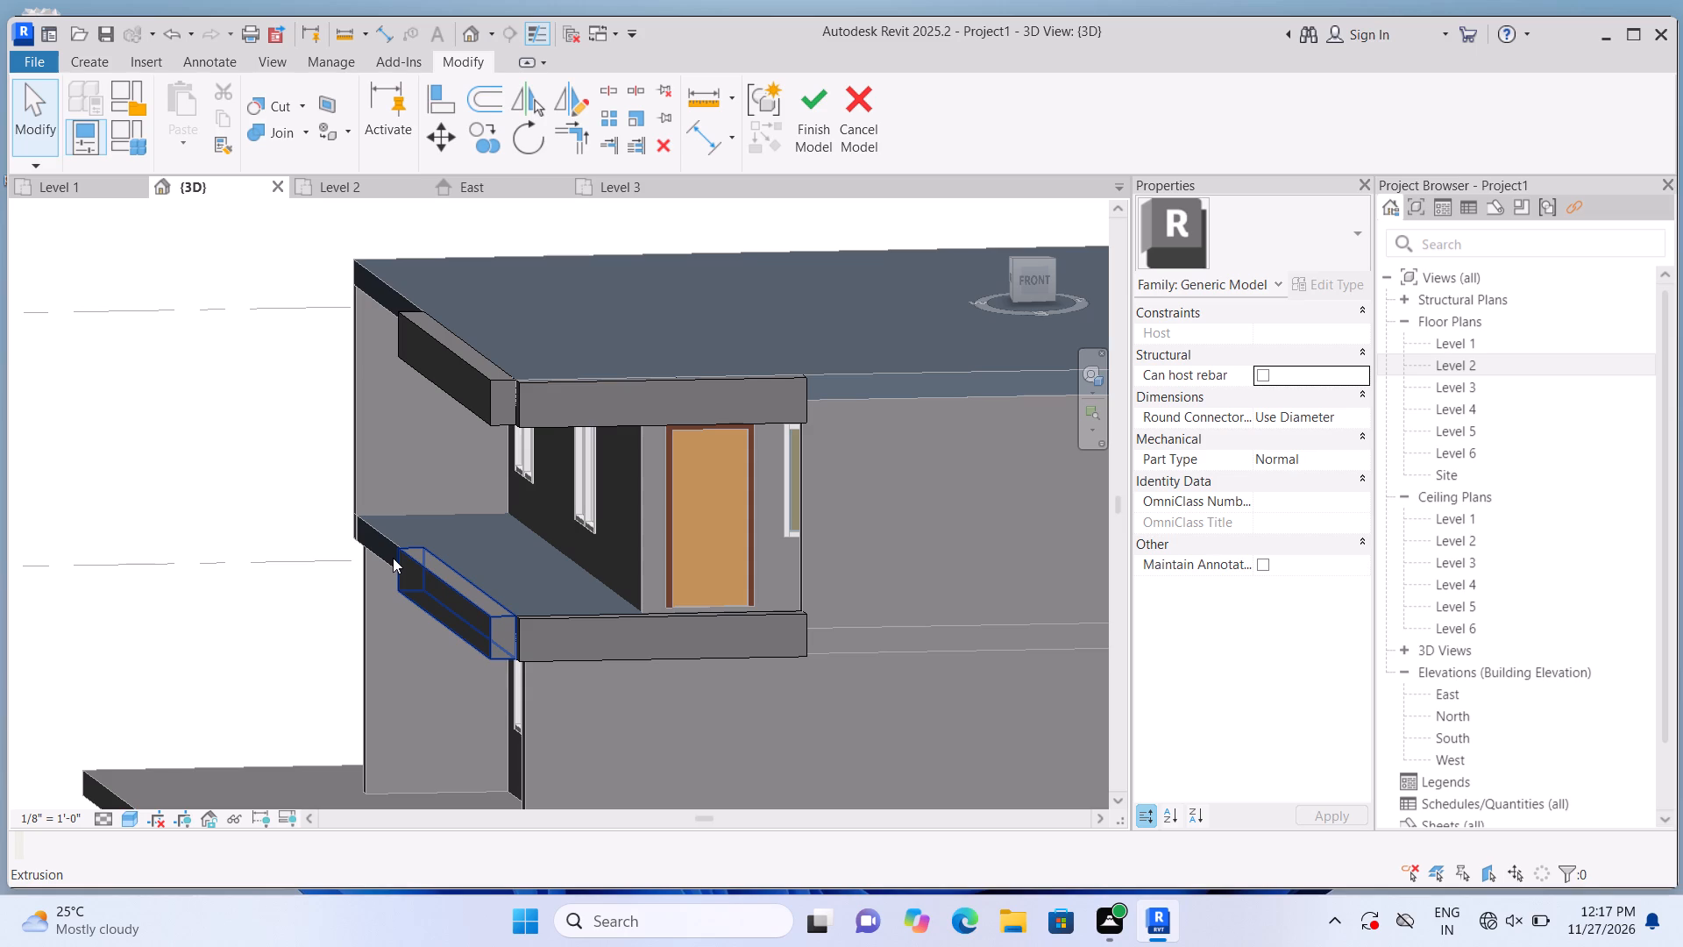
scroll(387, 580, "down", 2)
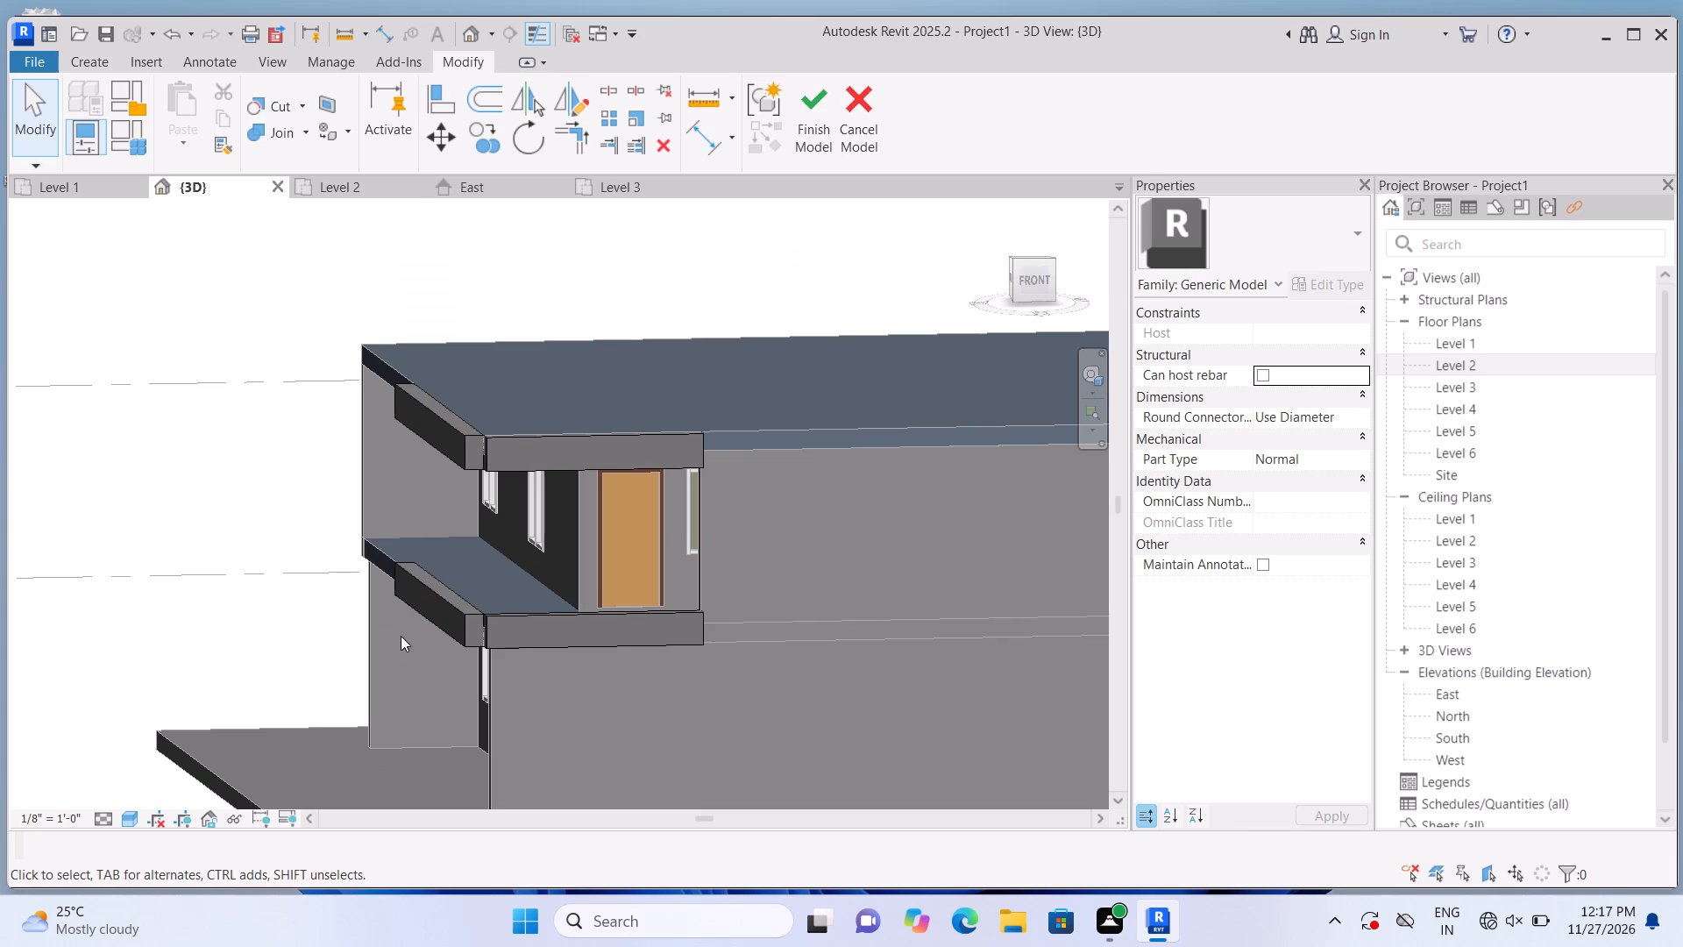
scroll(494, 488, "up", 3)
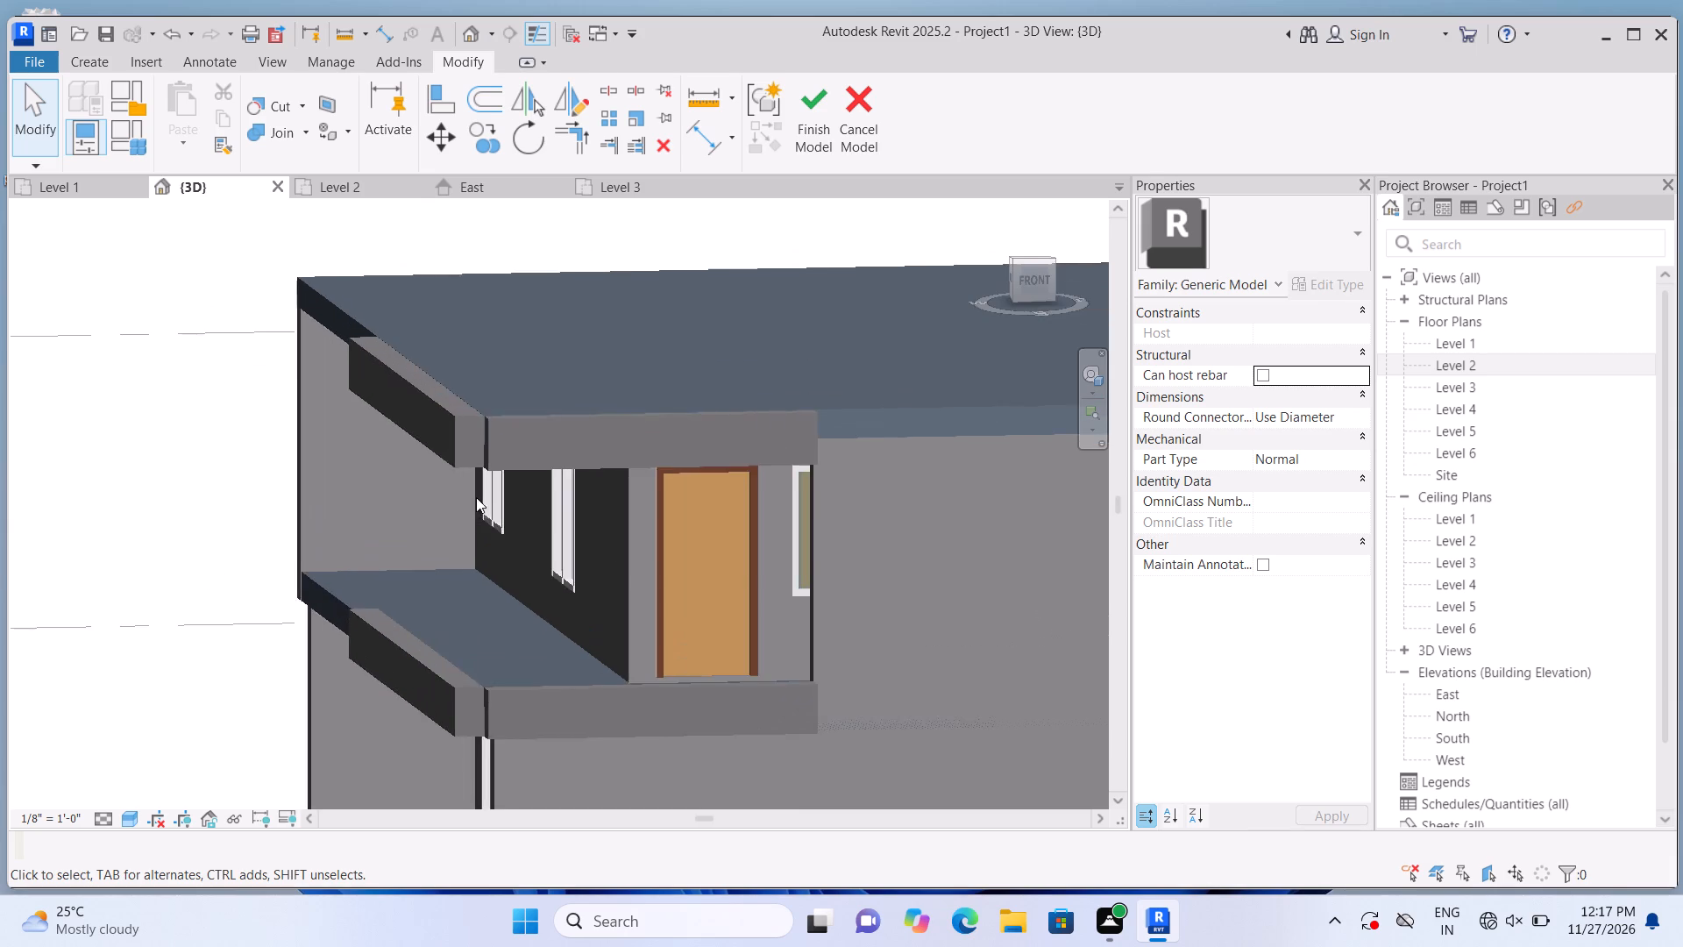
scroll(424, 574, "up", 1)
Start a new extrusion with its work plane on the top face of the lower roof's side band.
left_click(94, 58)
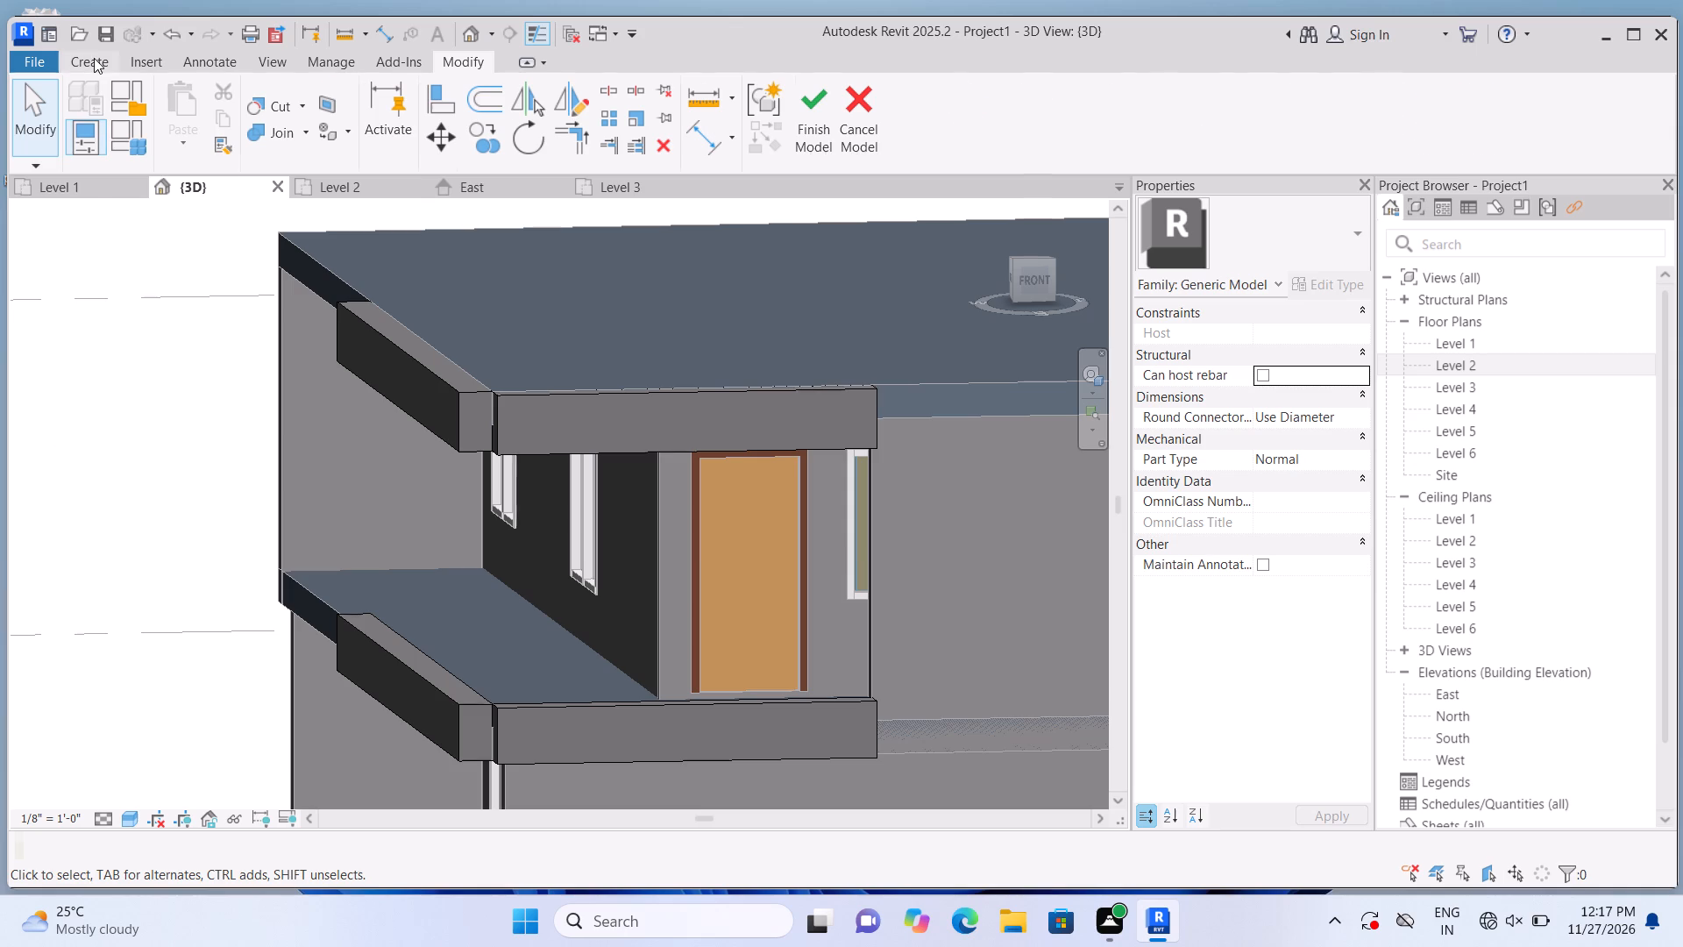
left_click(202, 132)
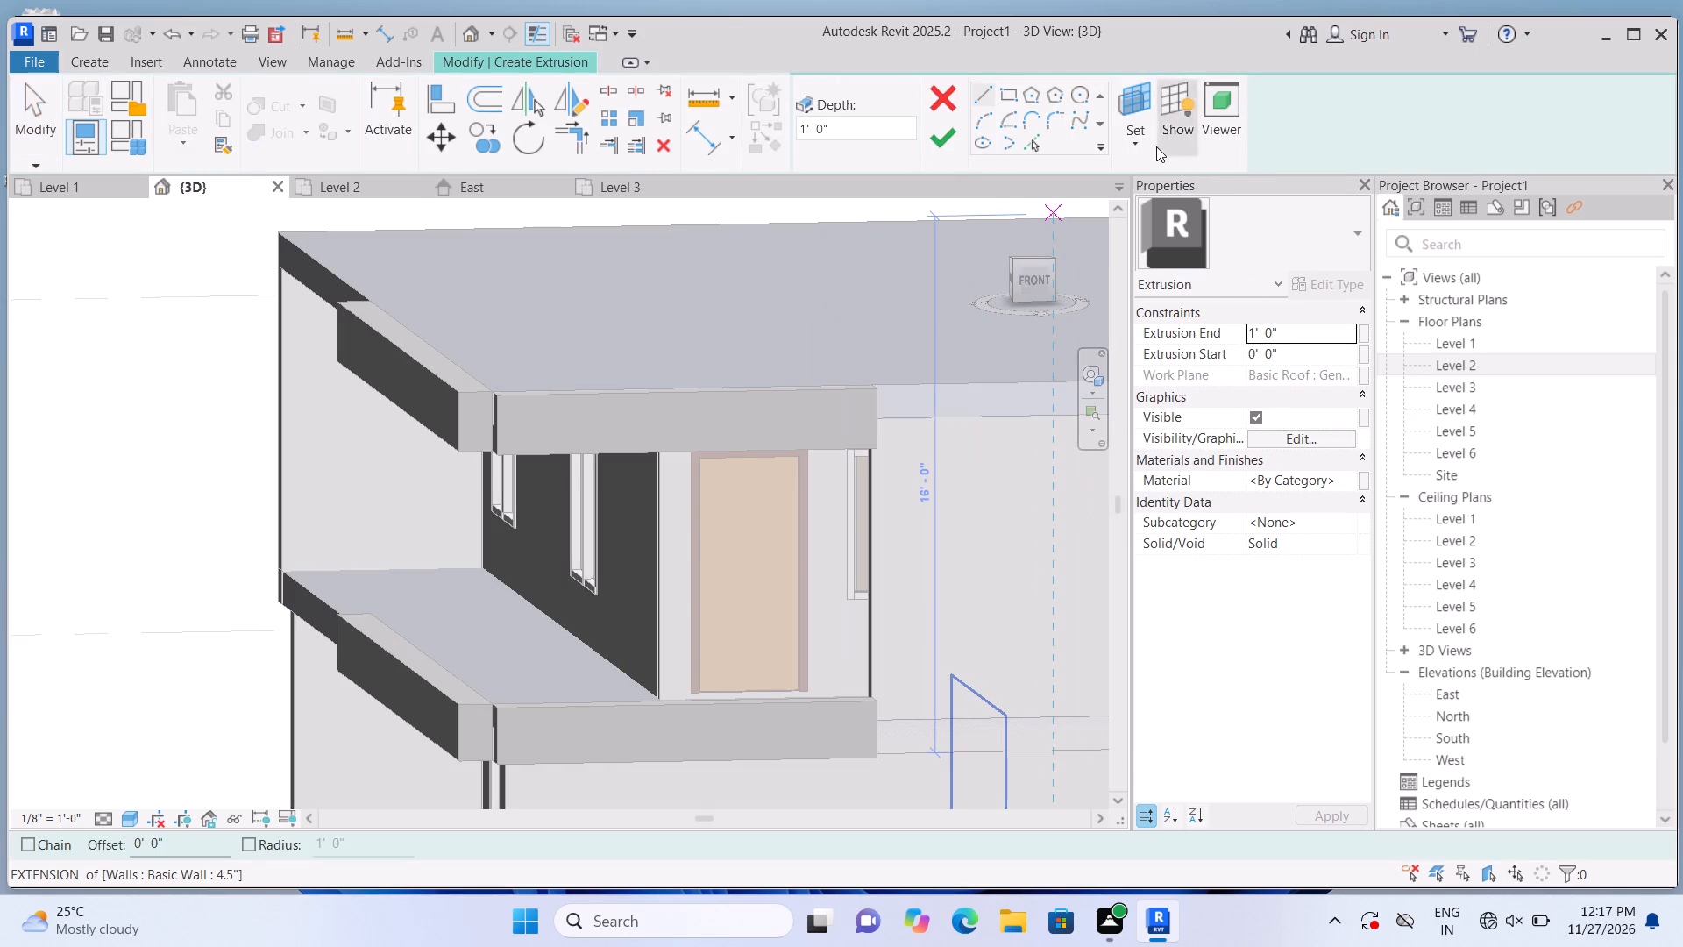
left_click(1150, 145)
left_click(1161, 215)
scroll(263, 666, "up", 3)
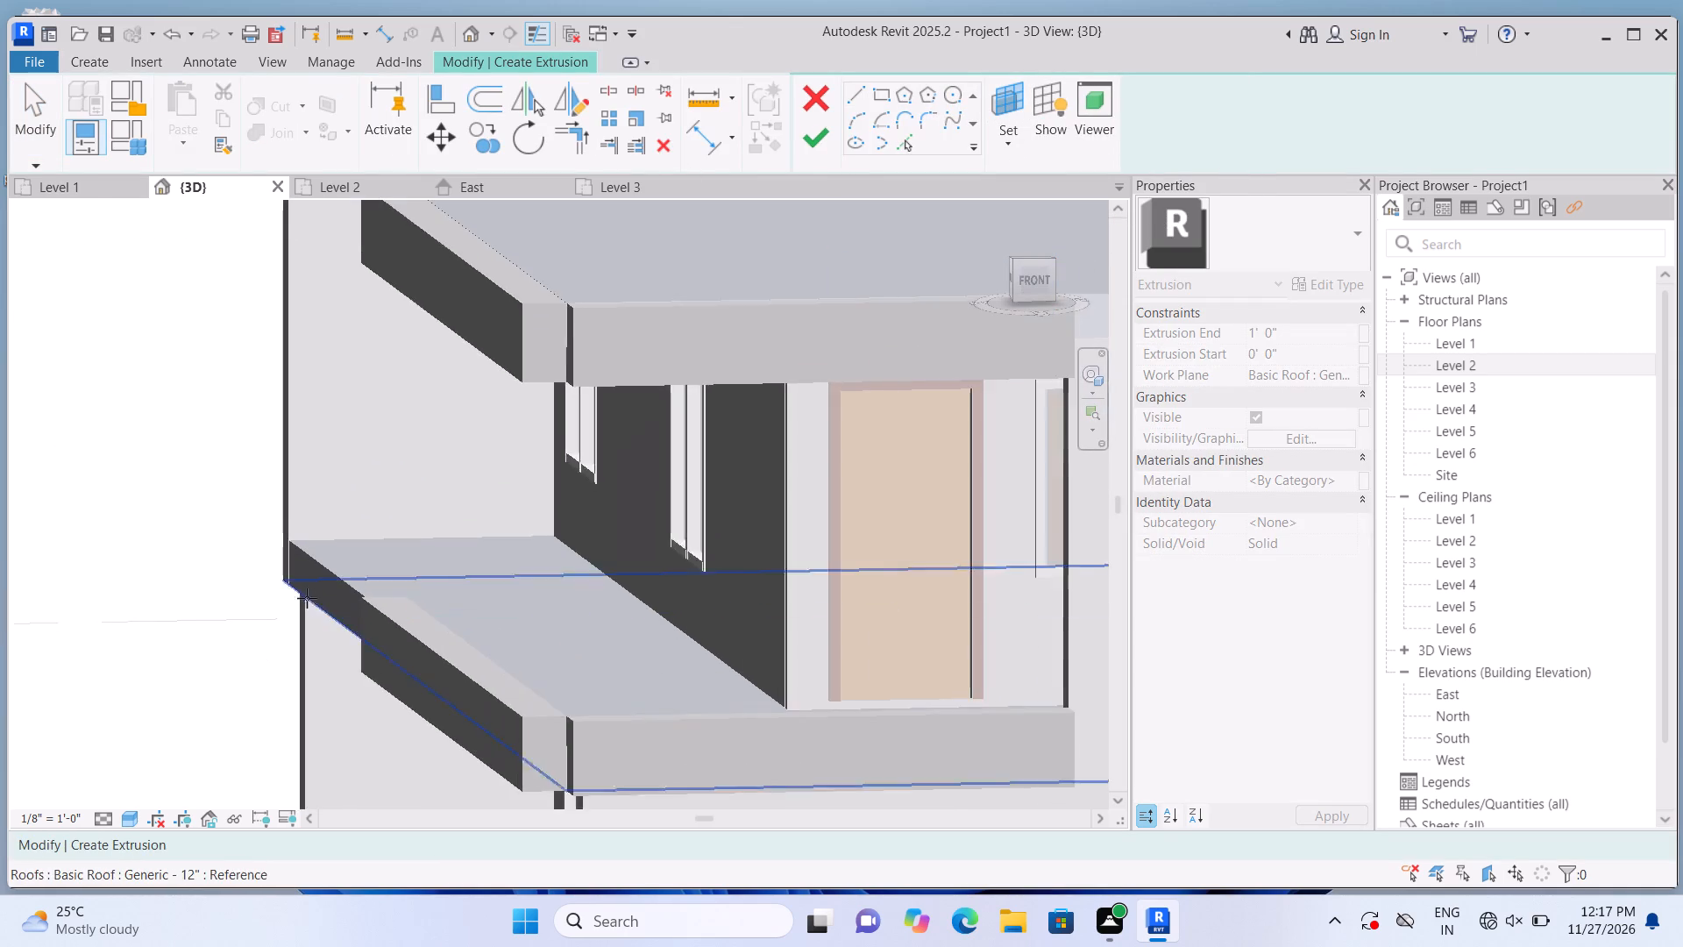
scroll(307, 598, "up", 4)
left_click(466, 608)
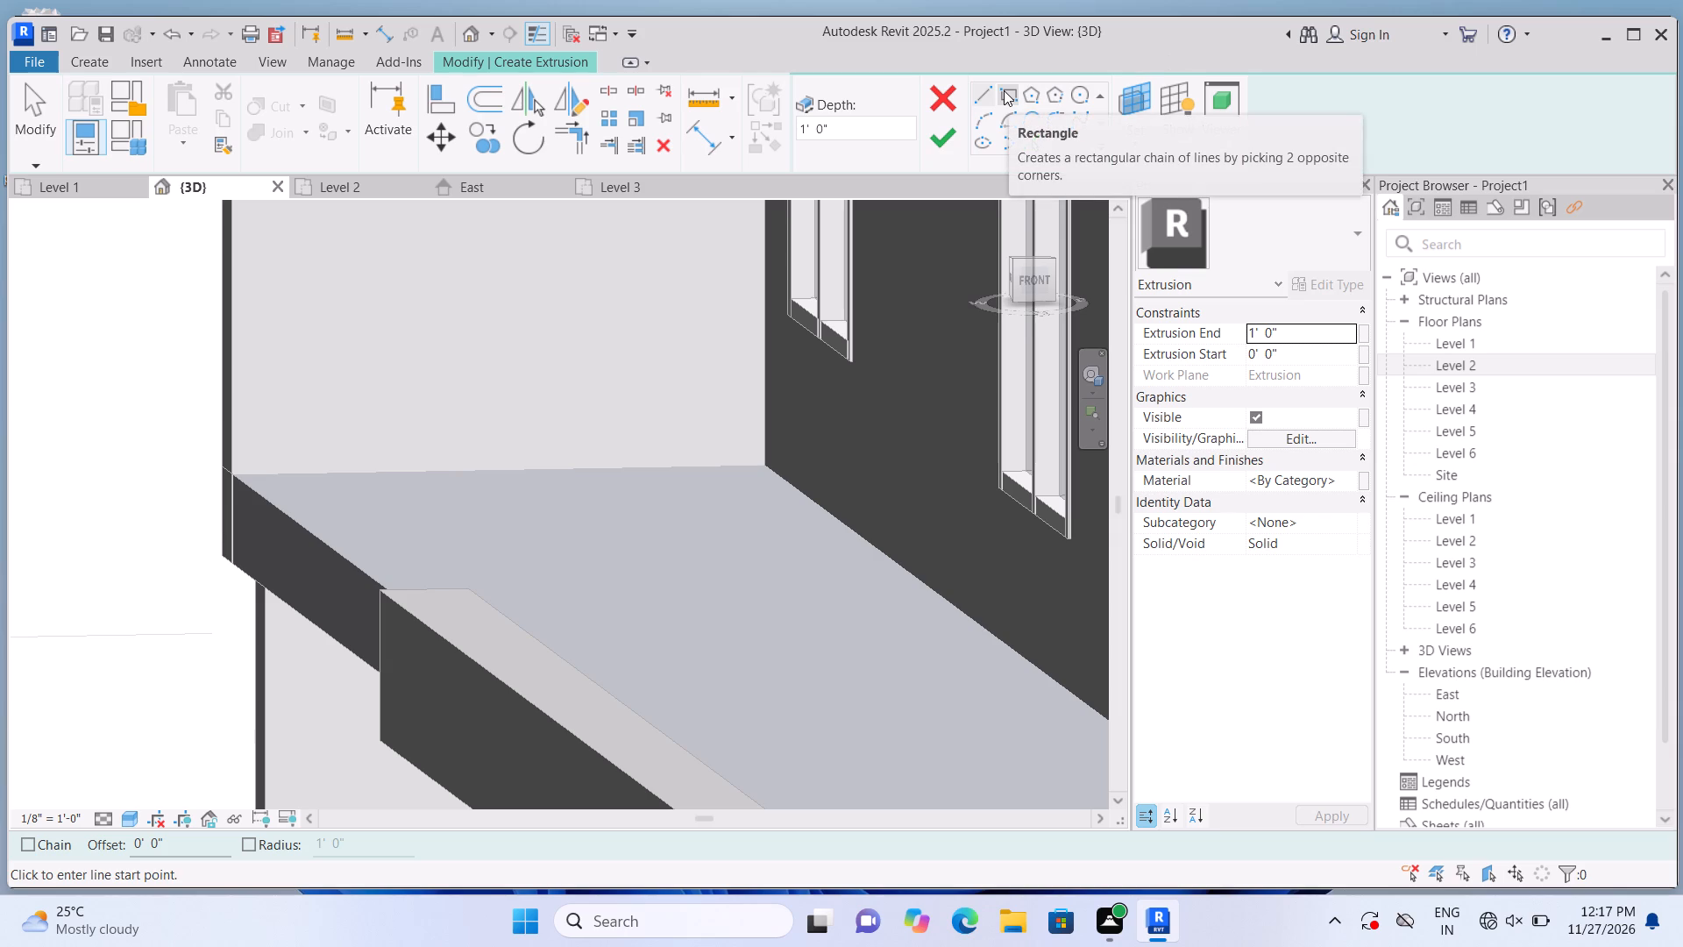
Sketch a 1' 0" wide rectangle across the rear end of the lower side band's top face and finish the extrusion at 1' 0" depth.
scroll(999, 90, "up", 1)
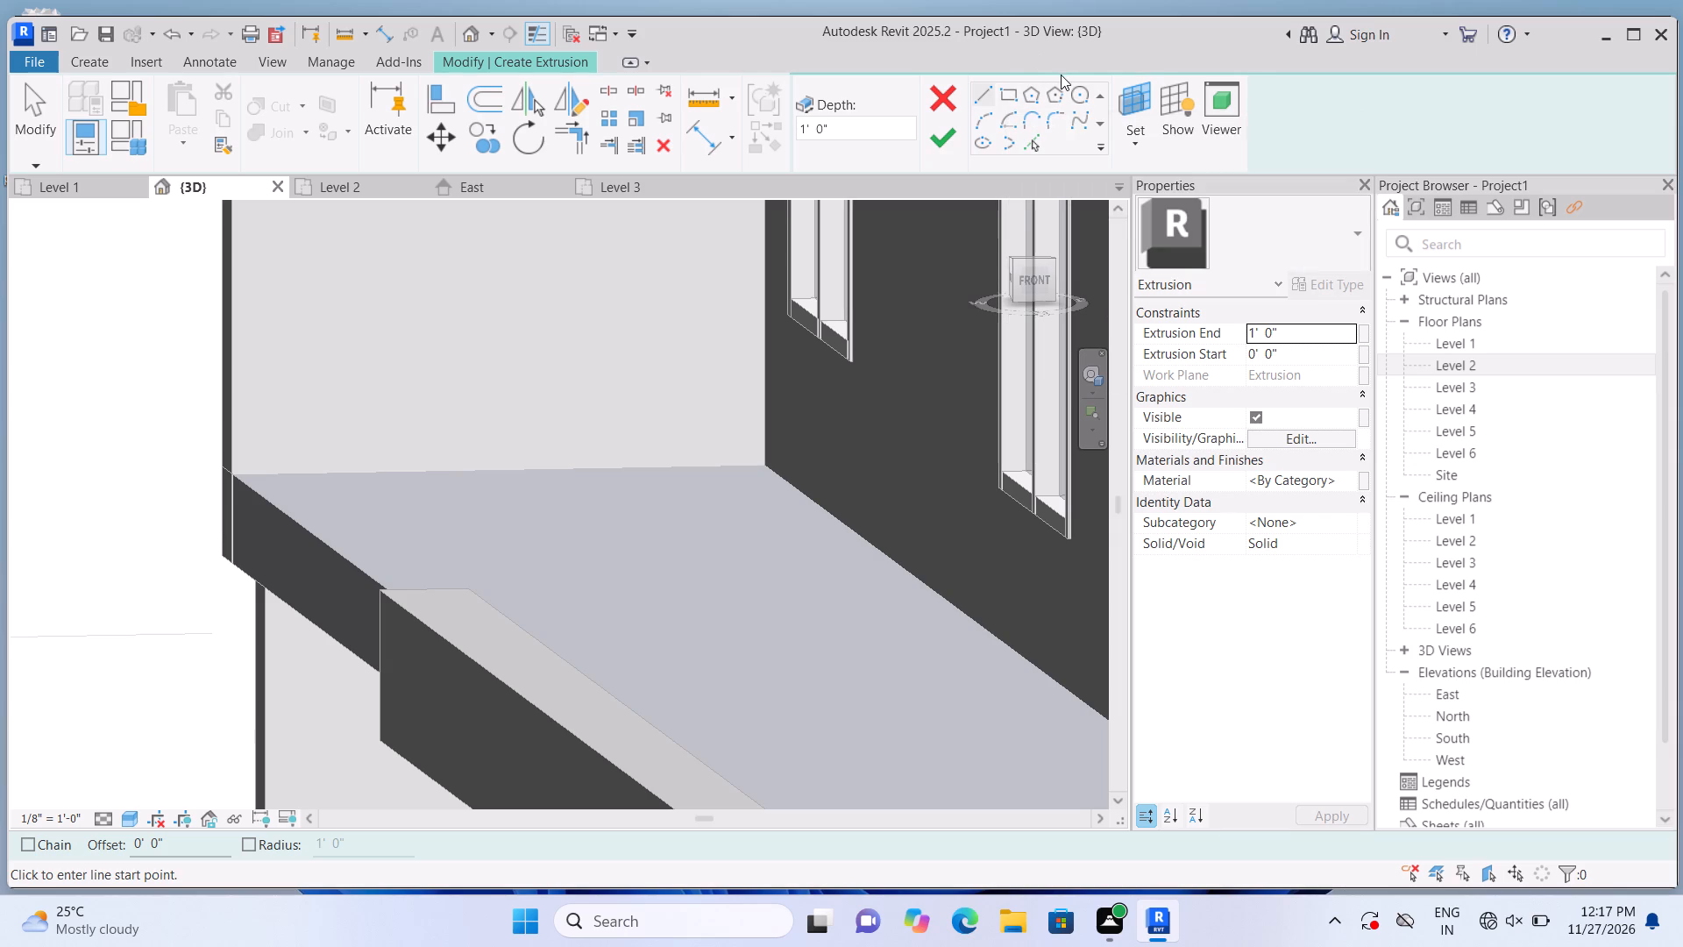
scroll(907, 307, "down", 2)
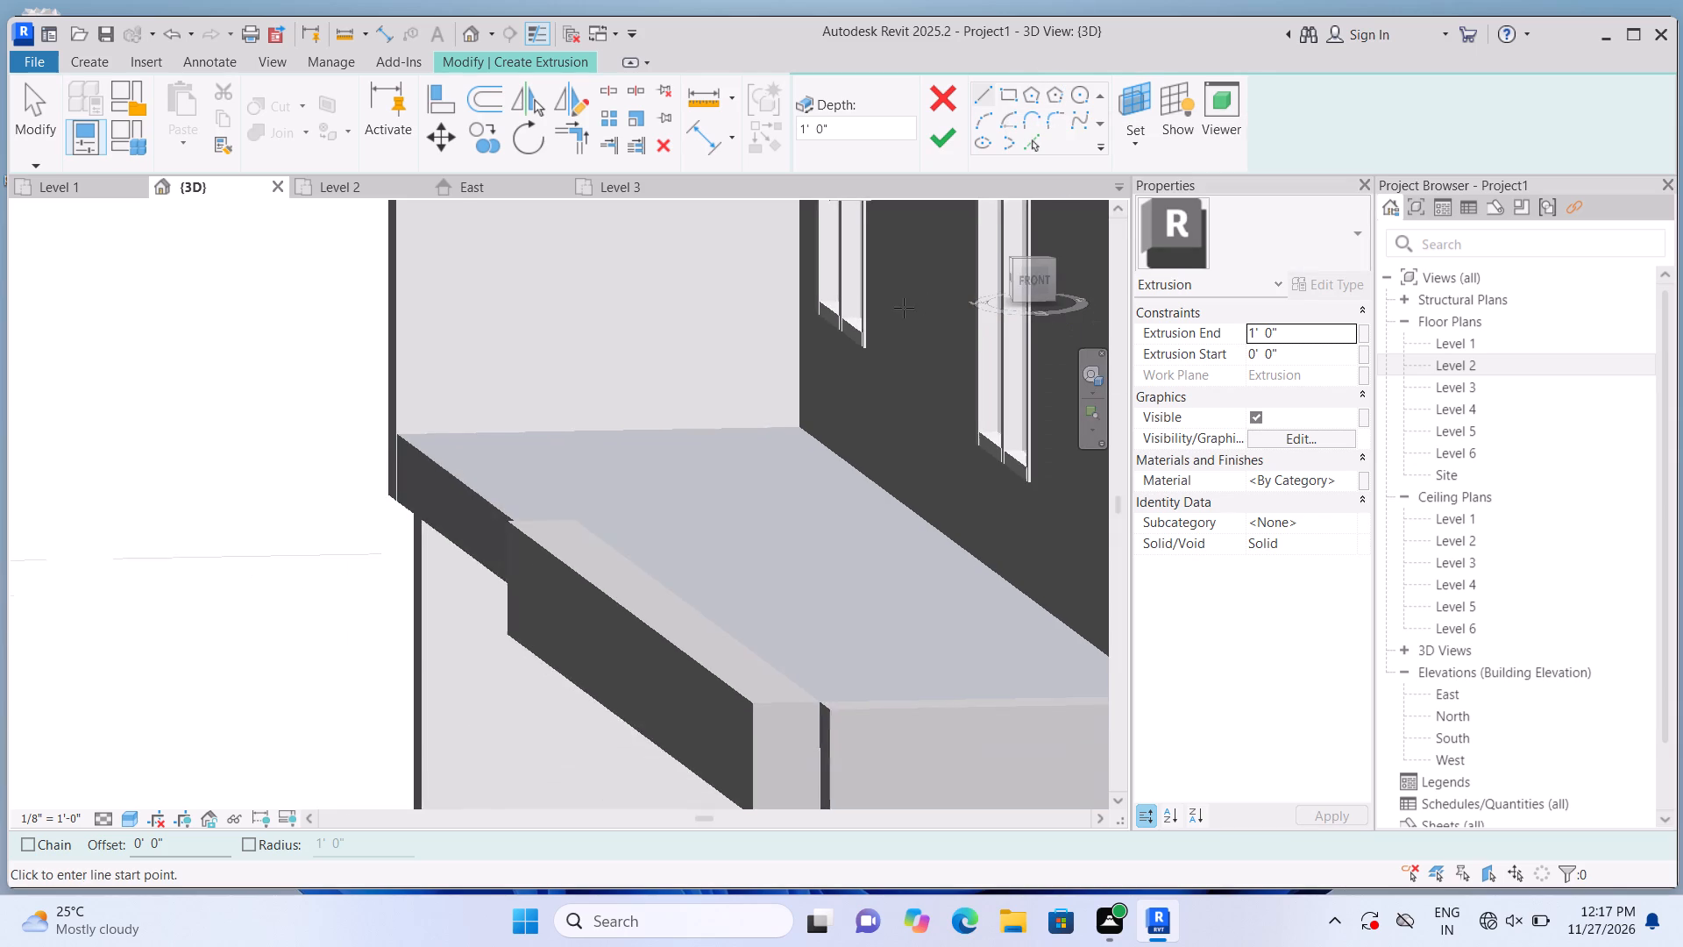
scroll(904, 310, "down", 1)
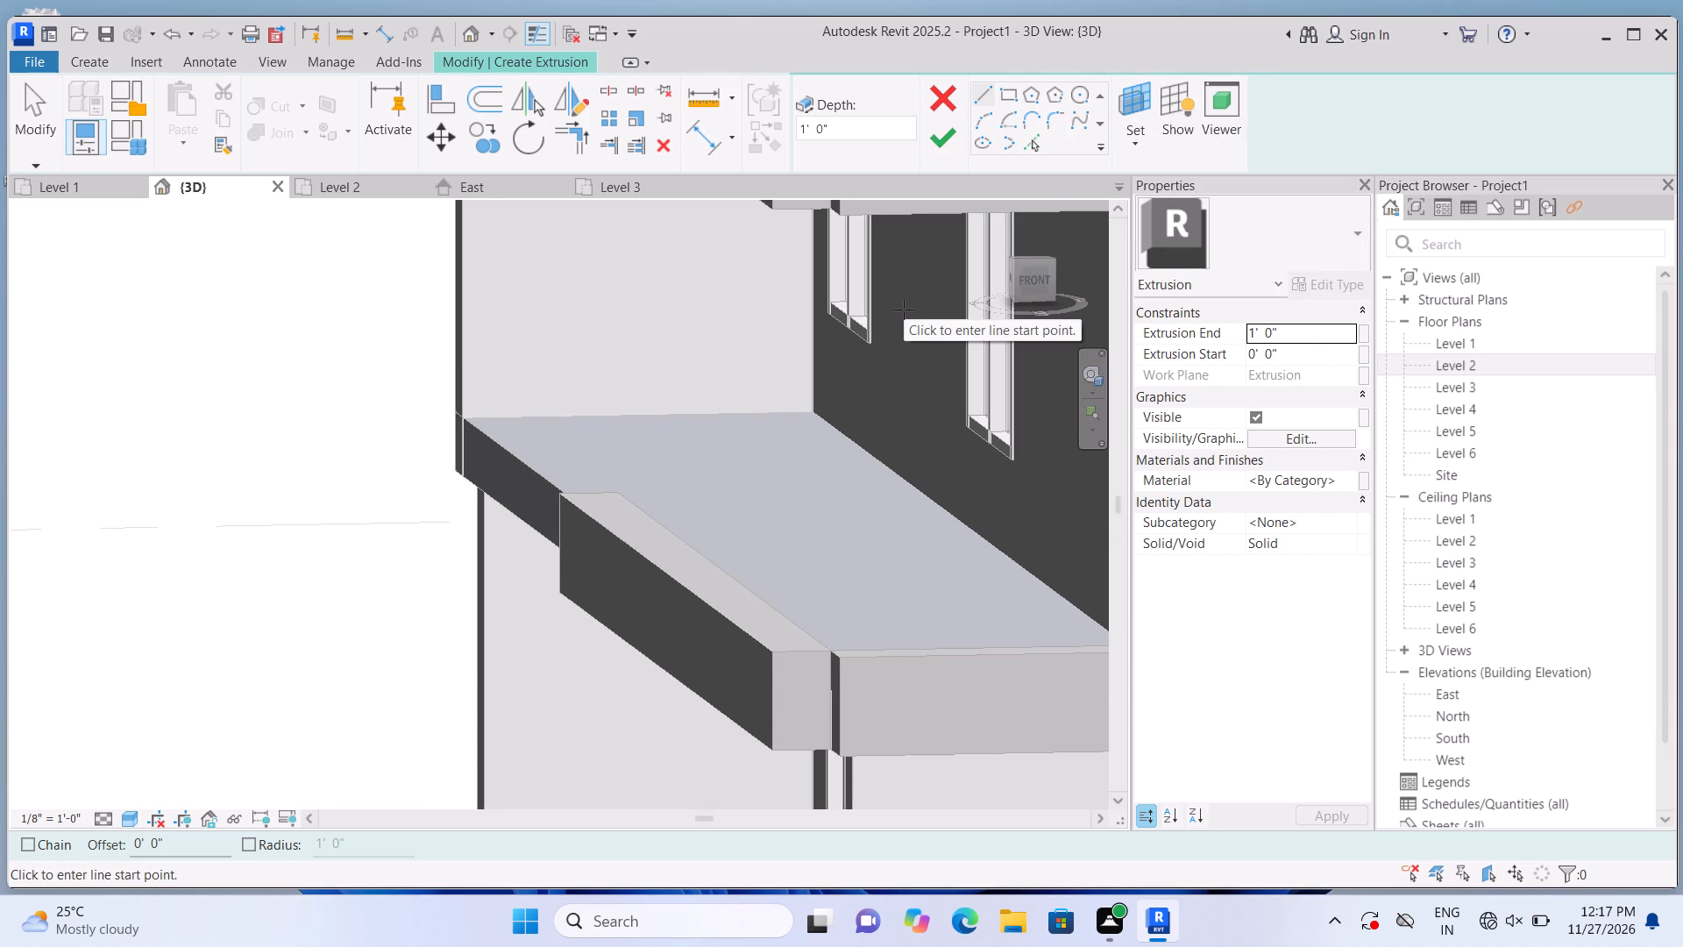
scroll(904, 310, "up", 1)
scroll(328, 600, "up", 1)
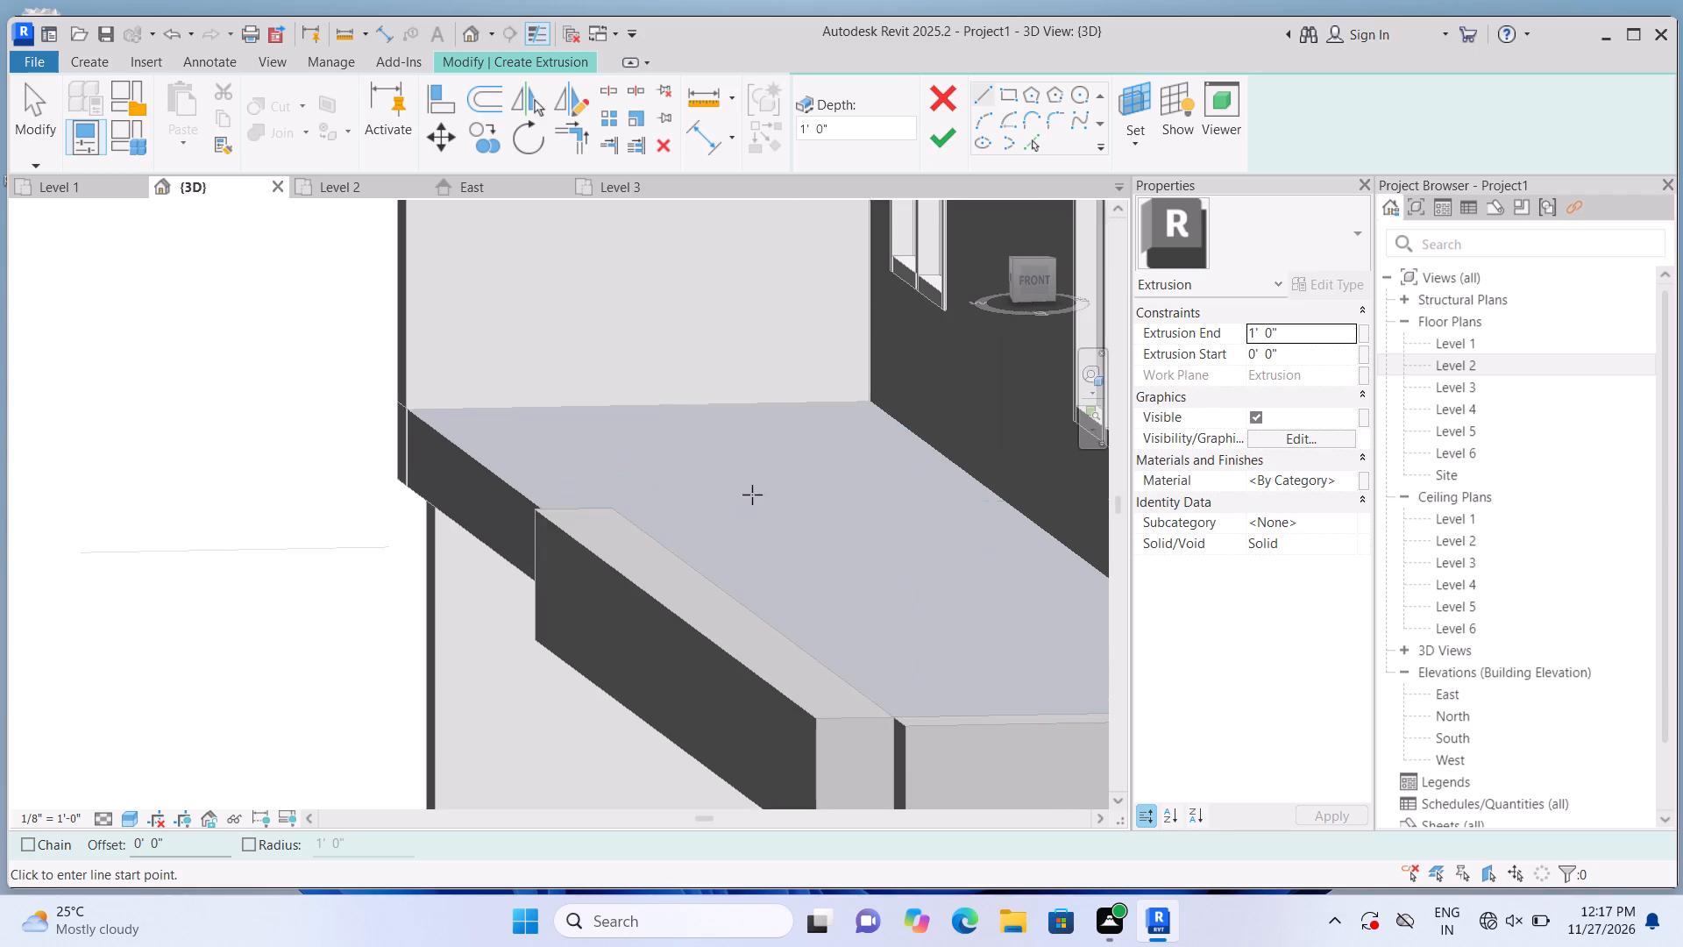
scroll(727, 508, "up", 2)
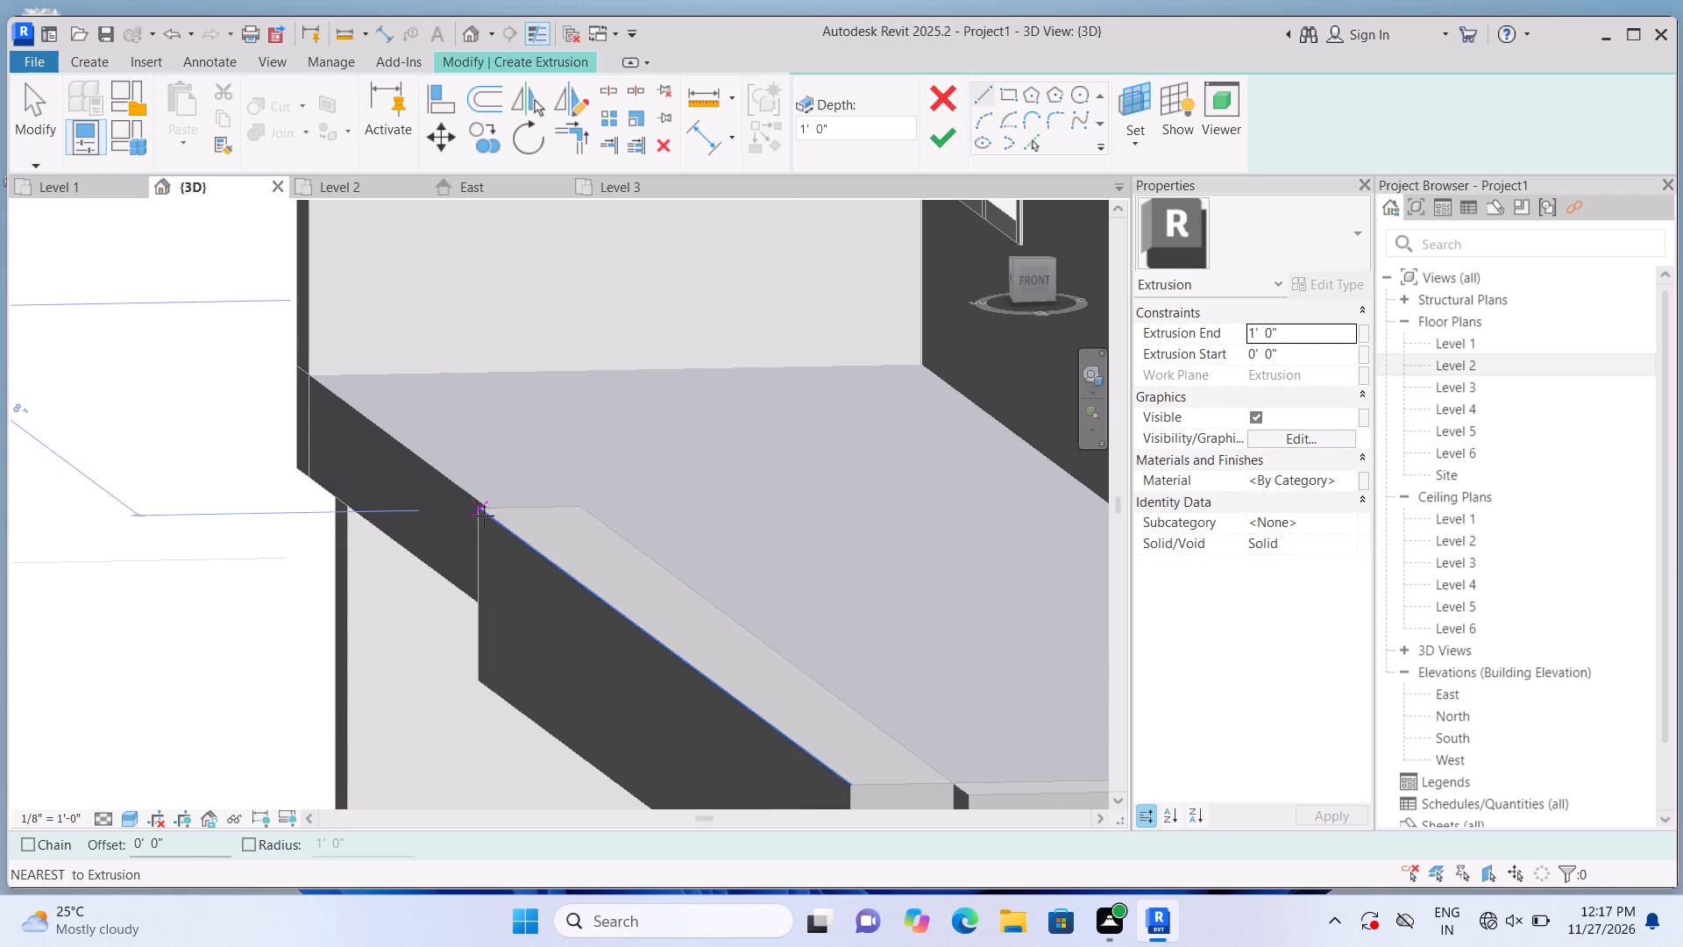
scroll(586, 507, "up", 3)
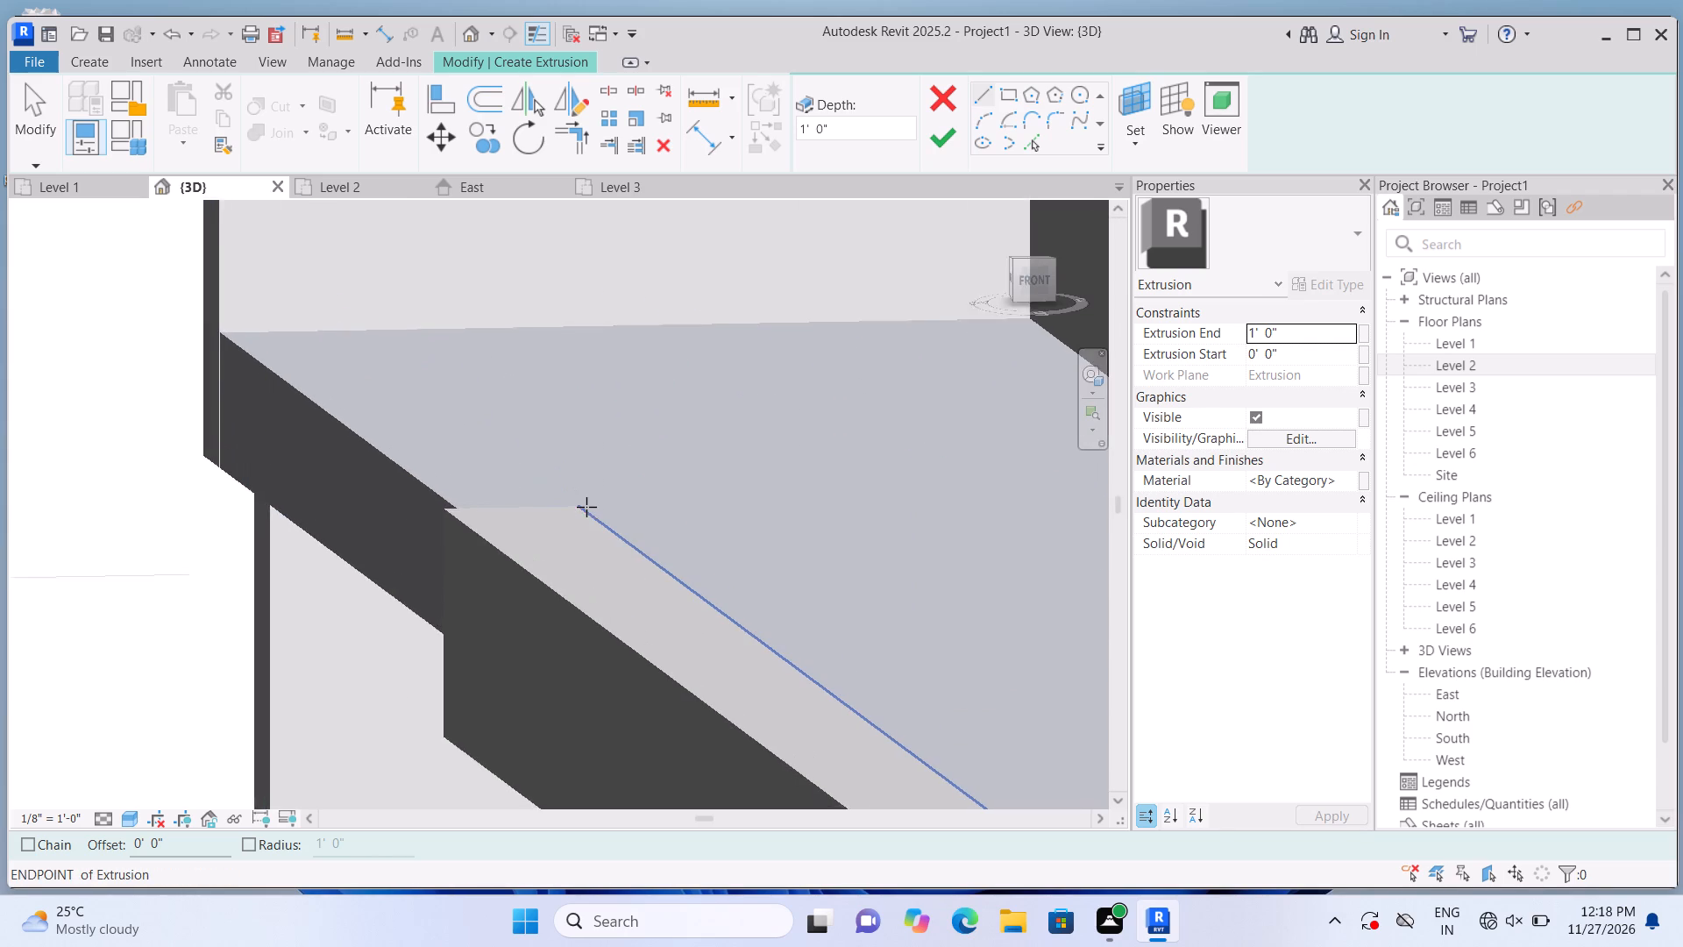
scroll(586, 507, "up", 2)
left_click(580, 504)
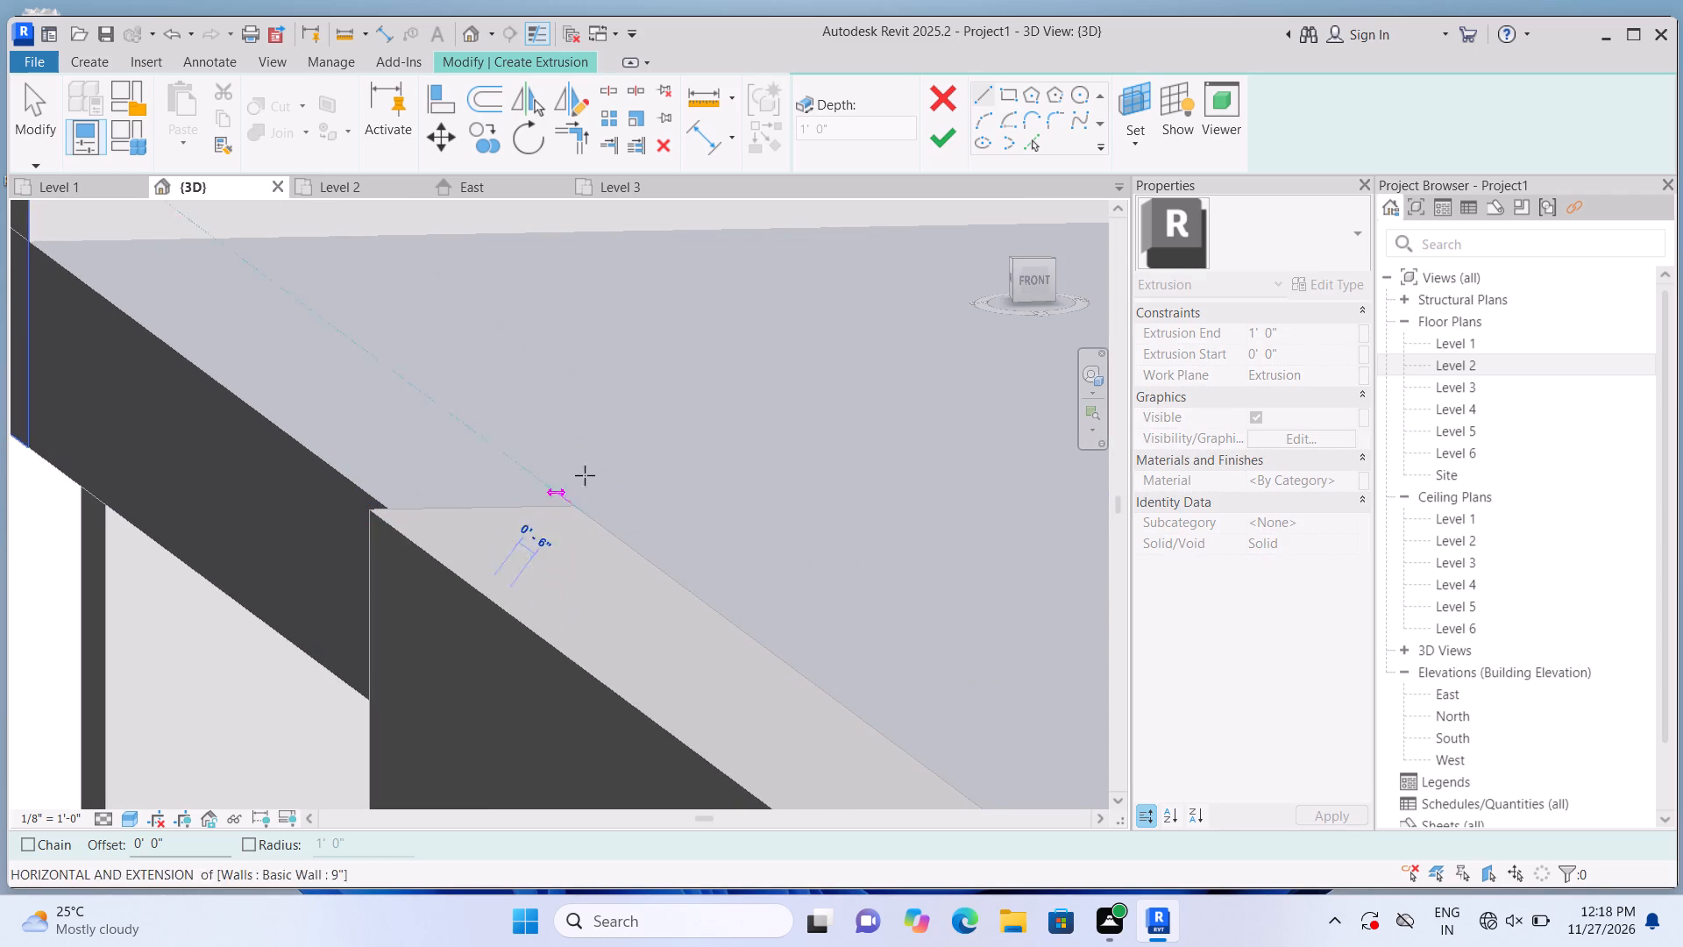
left_click(1012, 97)
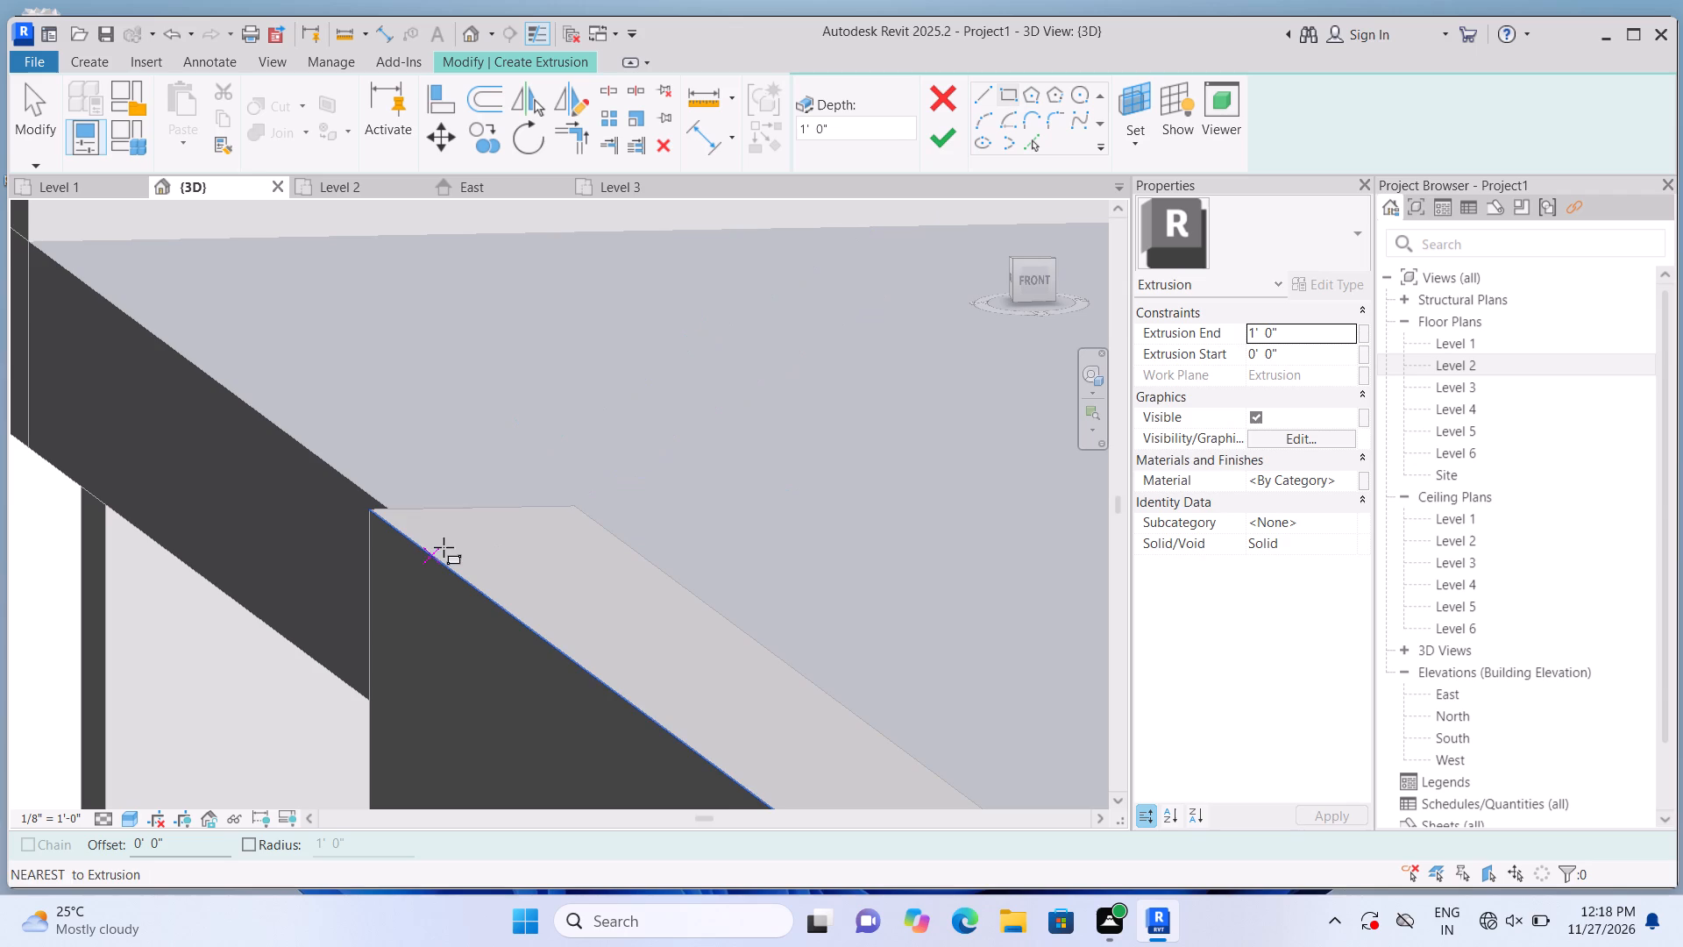
scroll(580, 513, "up", 6)
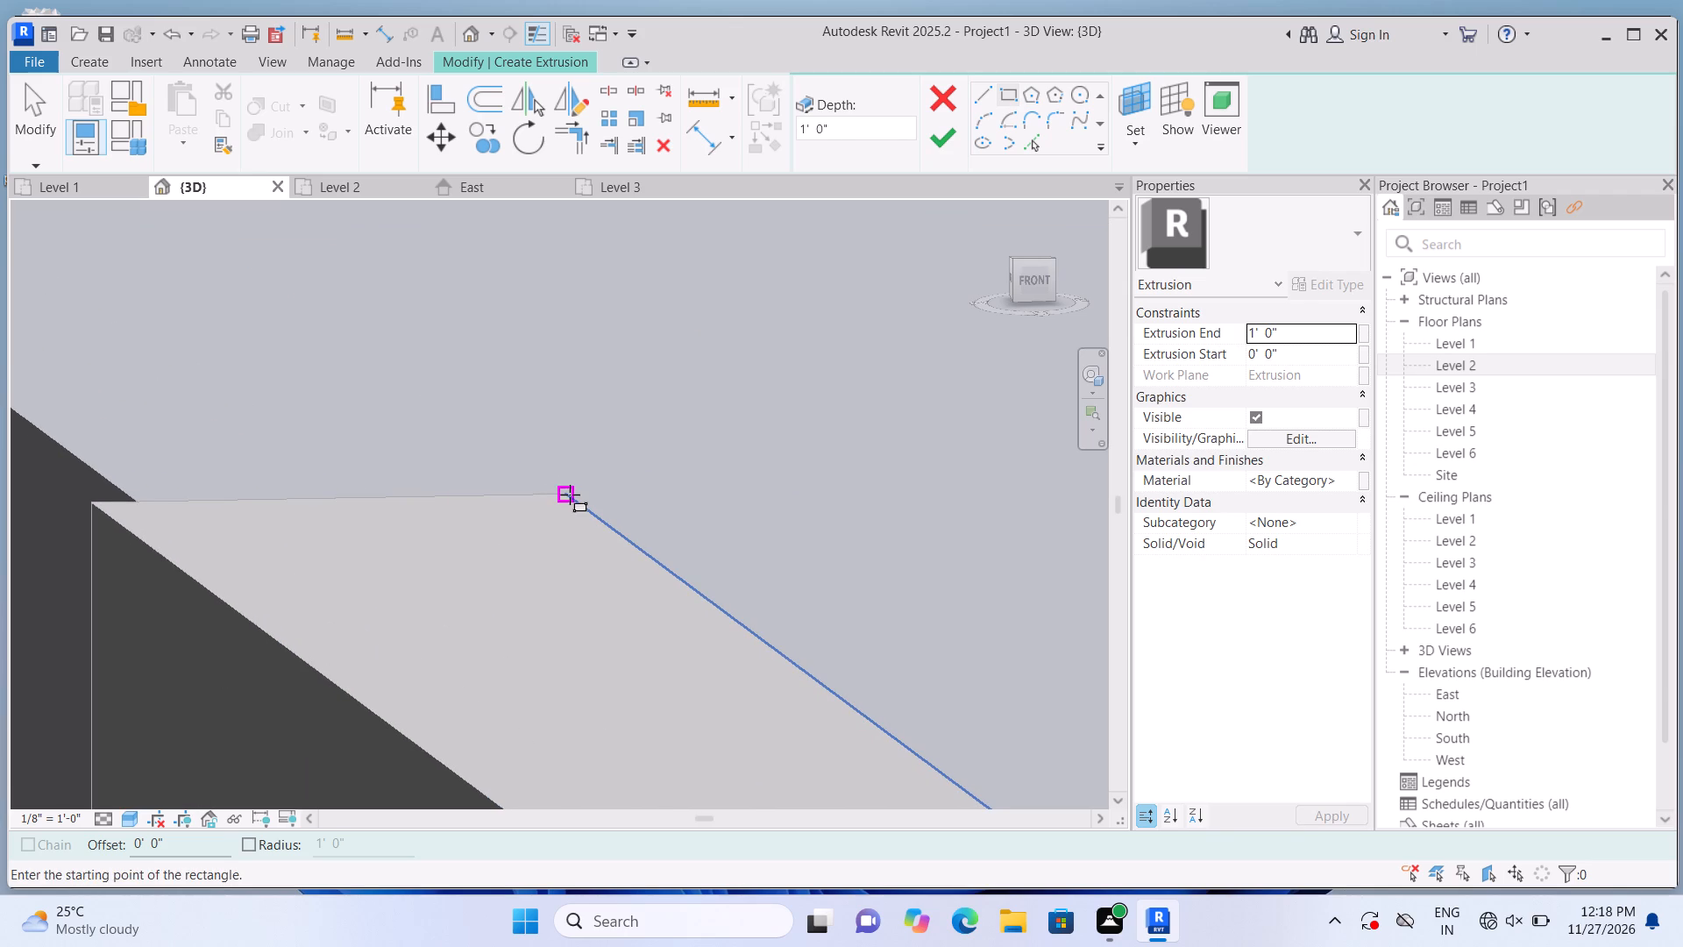
left_click(570, 495)
scroll(478, 568, "down", 4)
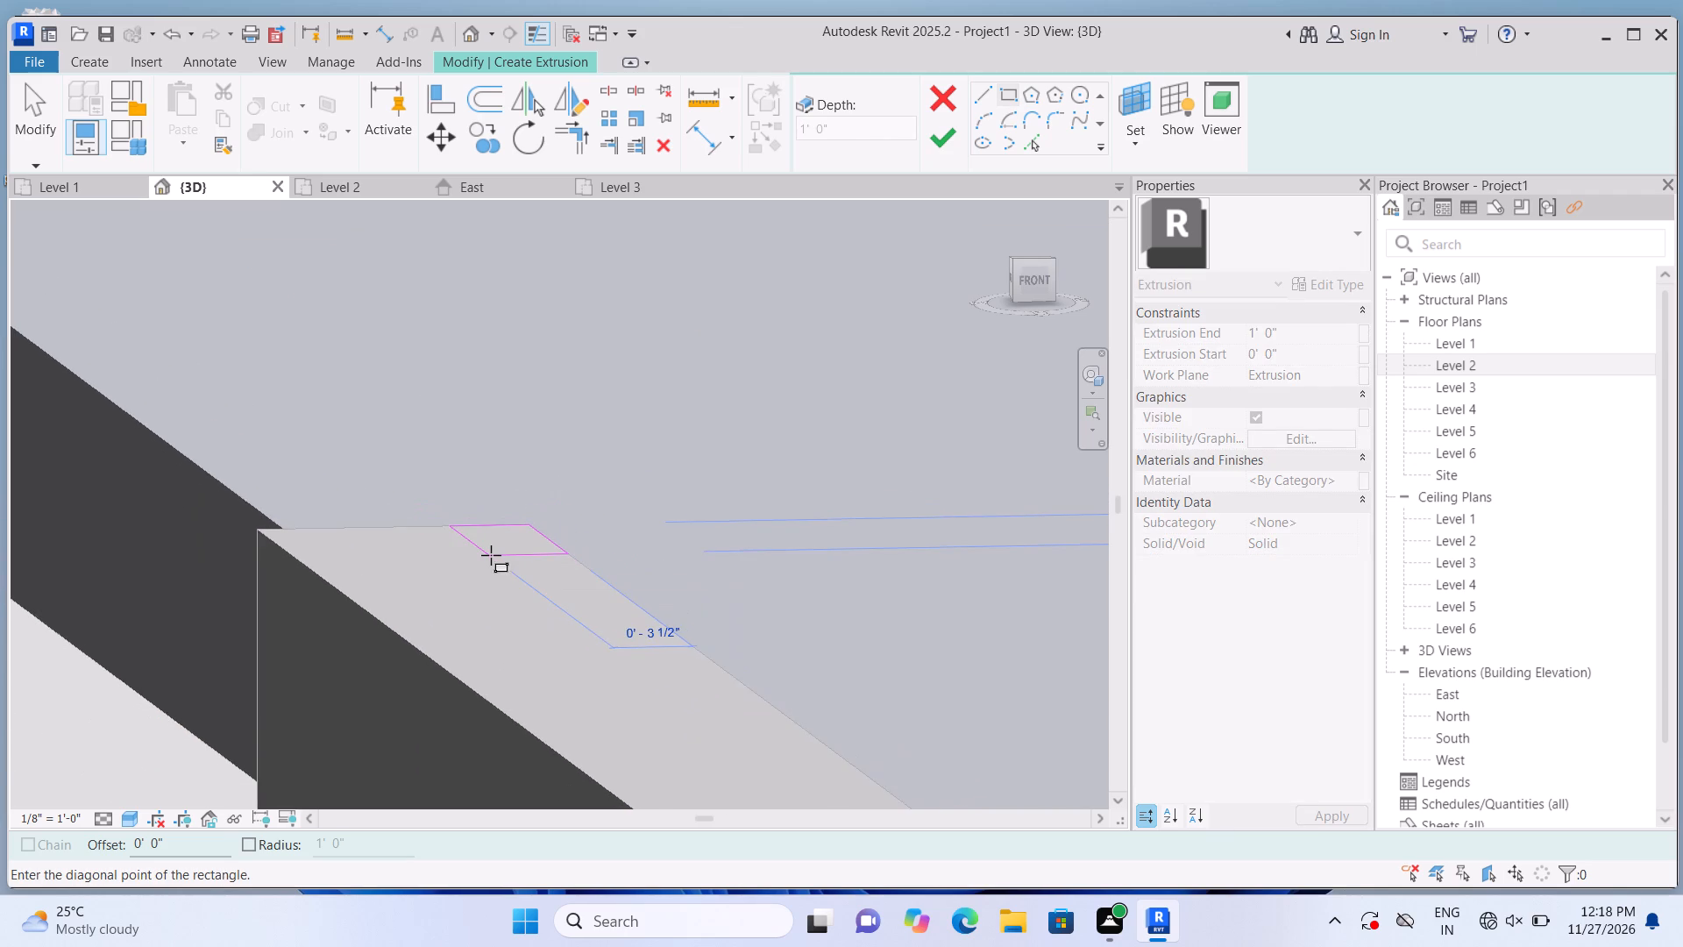
scroll(491, 555, "down", 1)
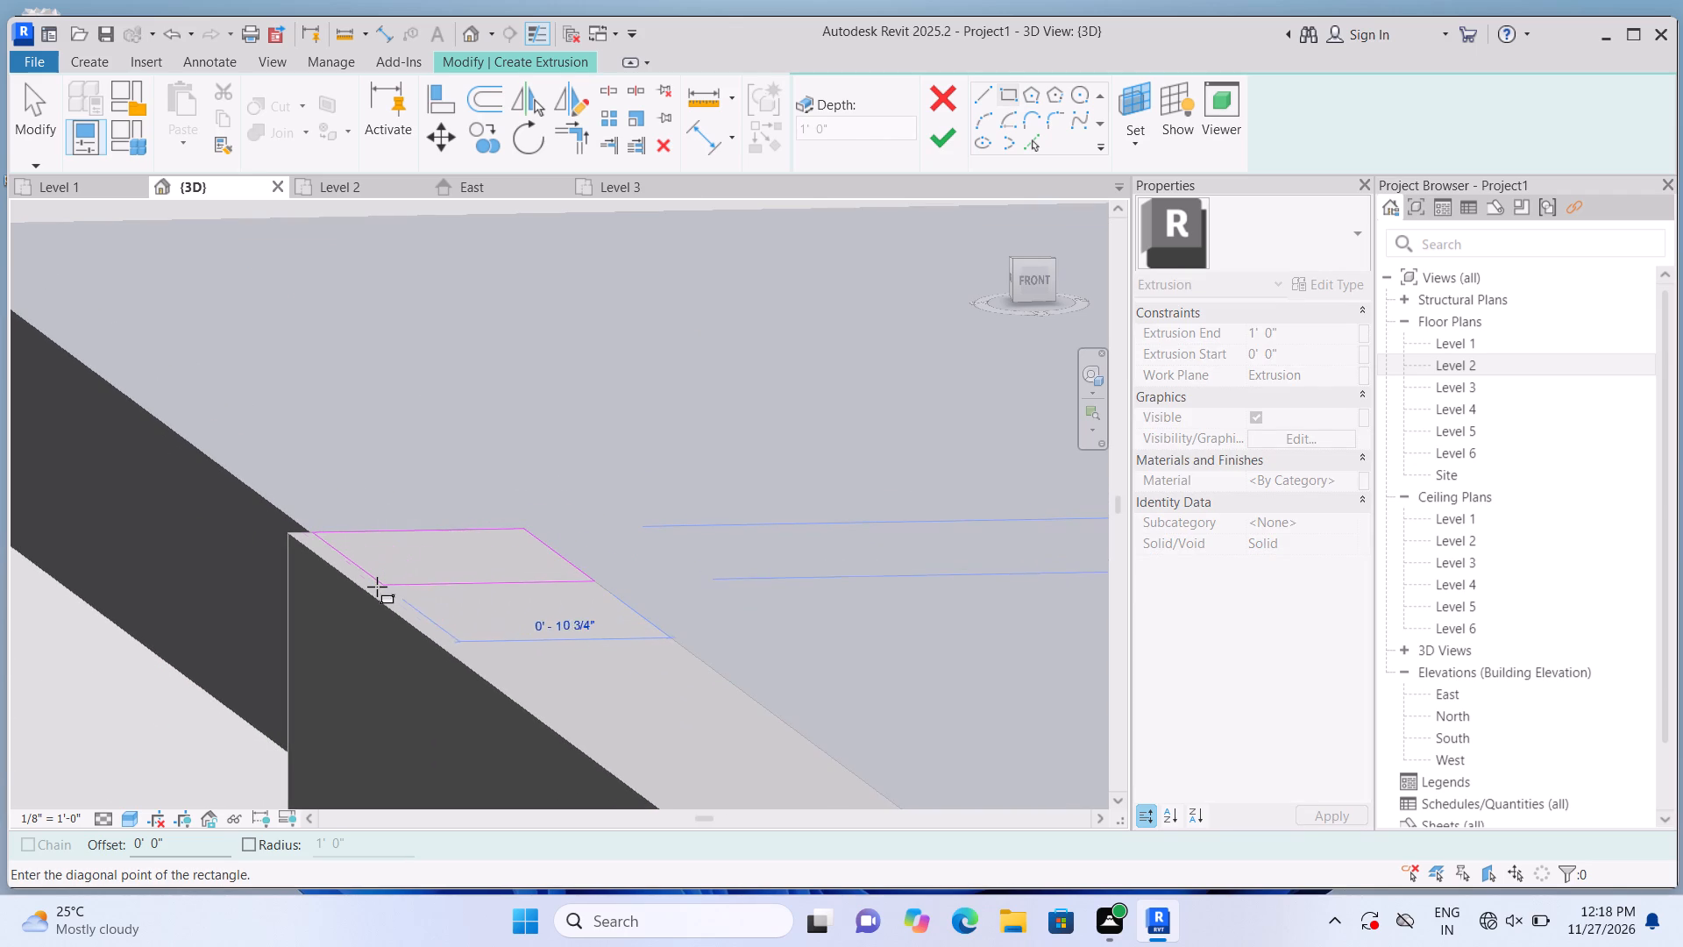
left_click(373, 589)
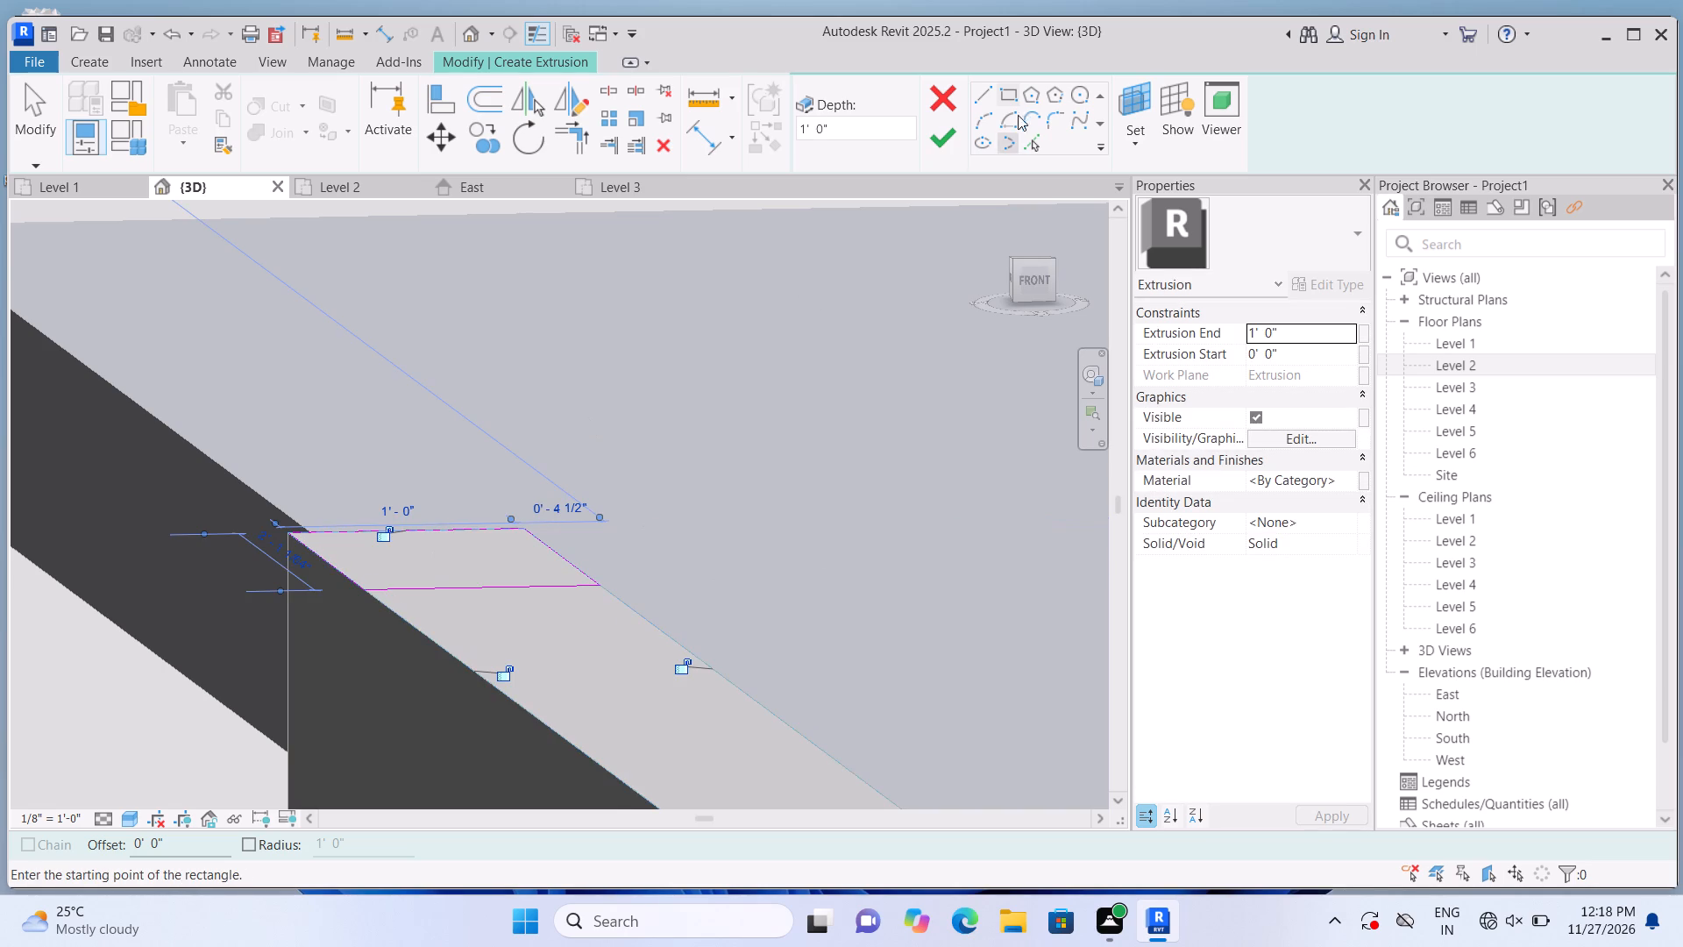
left_click(950, 144)
Stretch the new block's top upward to the top roof's side band, forming a vertical post between the two side bands.
scroll(772, 602, "down", 10)
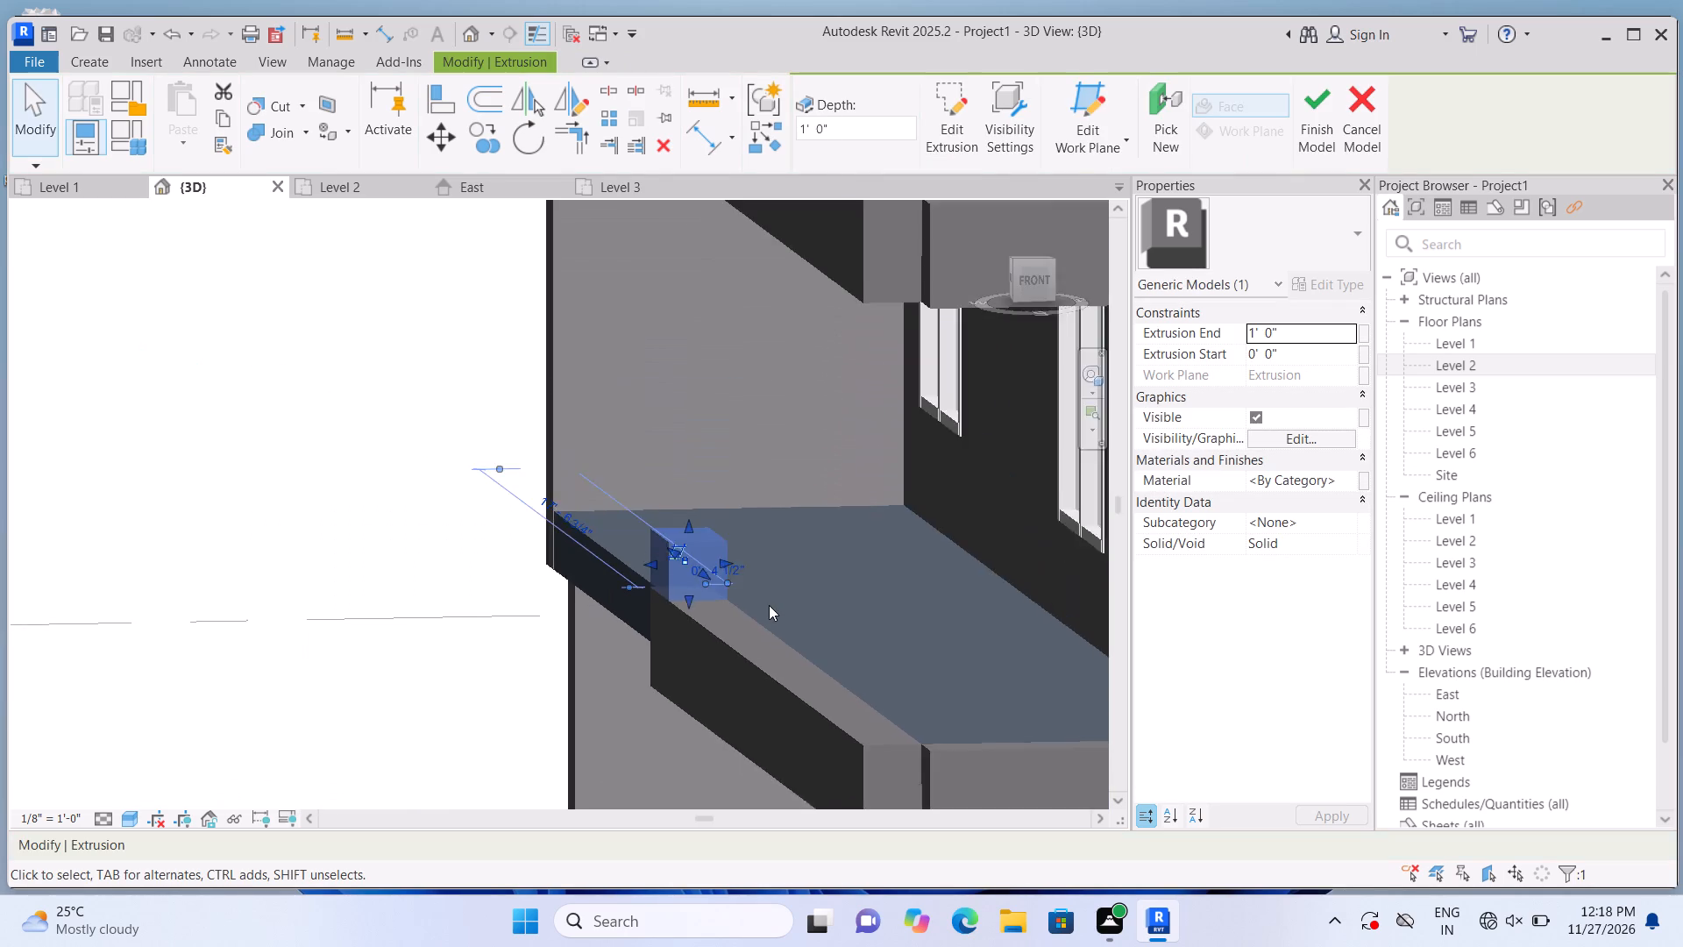
scroll(769, 605, "down", 4)
left_click_drag(723, 547, 731, 404)
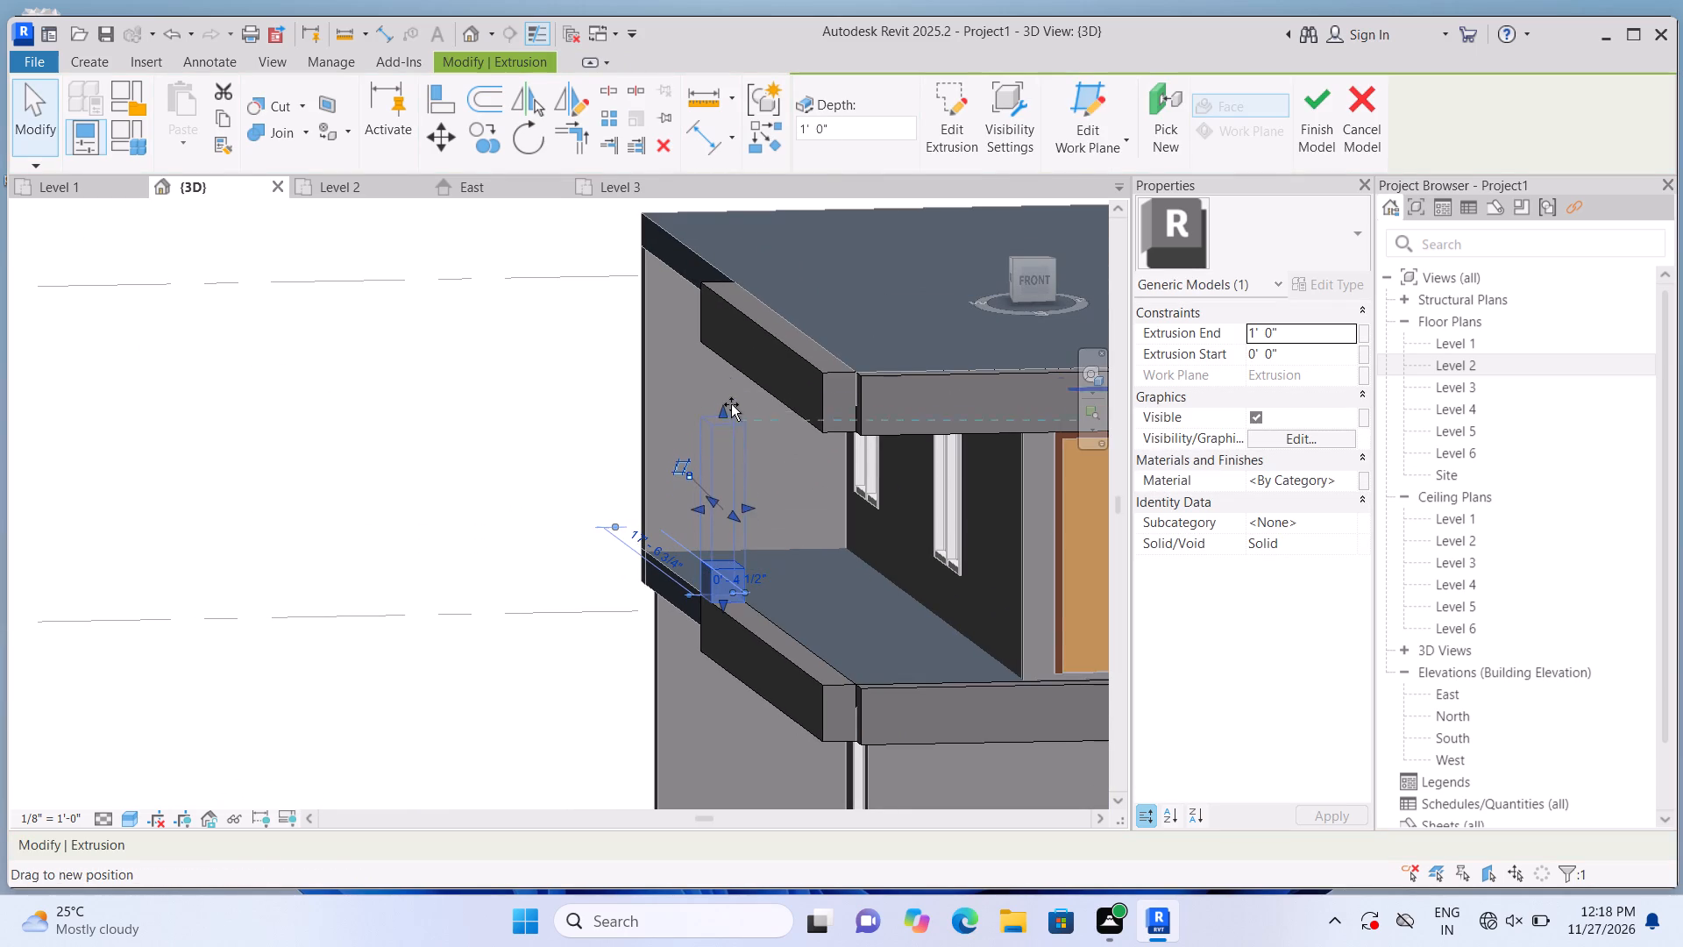
left_click_drag(731, 404, 729, 348)
scroll(611, 536, "down", 1)
left_click(425, 536)
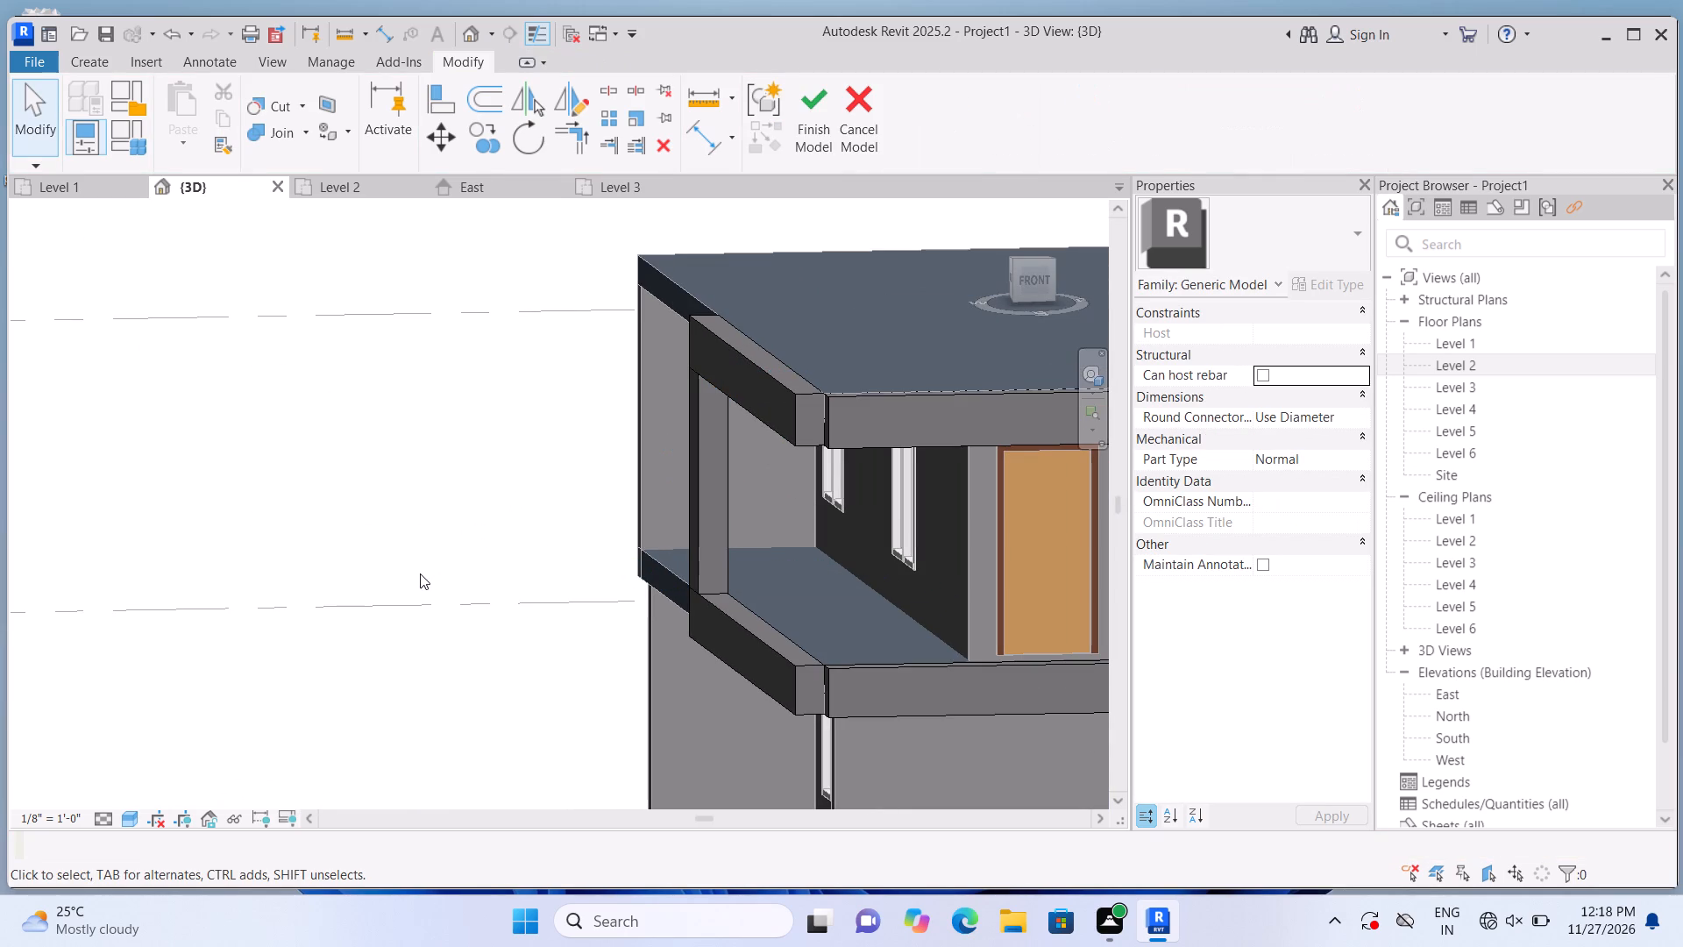
Examine the new vertical post between the two side bands from several sides of the house.
middle_click_drag(420, 573, 529, 589)
scroll(514, 571, "down", 9)
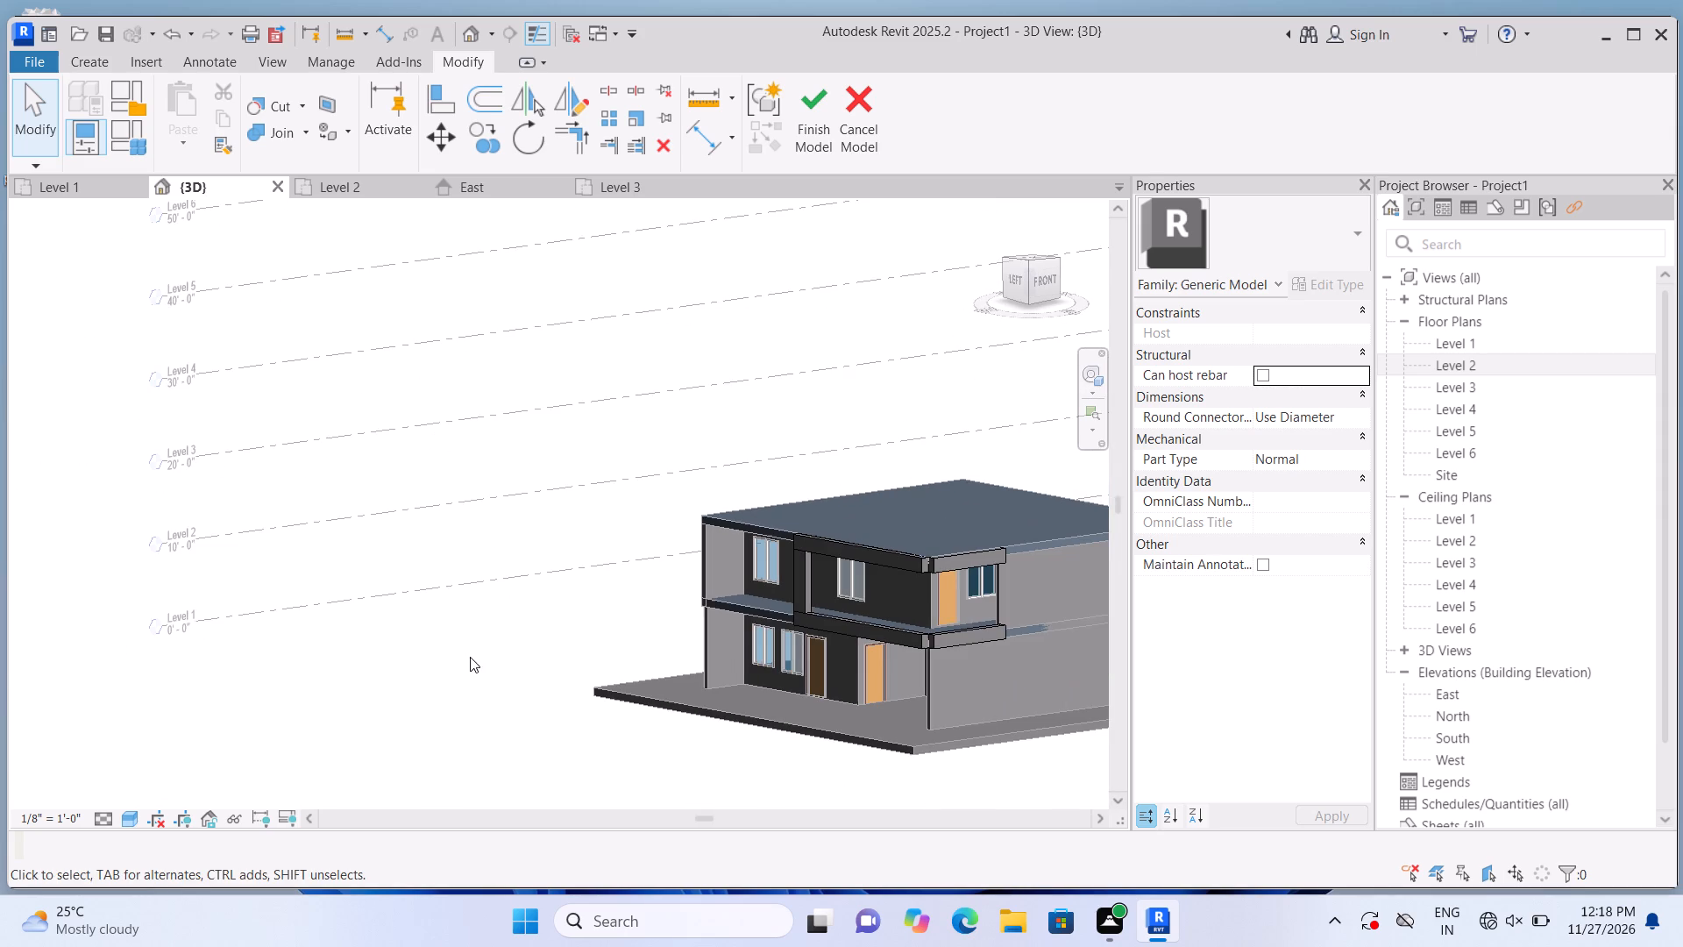
middle_click_drag(566, 668, 715, 724, "shift")
scroll(706, 722, "up", 1, "shift")
scroll(662, 665, "down", 1)
middle_click_drag(577, 670, 718, 677, "shift")
middle_click_drag(818, 614, 266, 637)
scroll(251, 635, "down", 1)
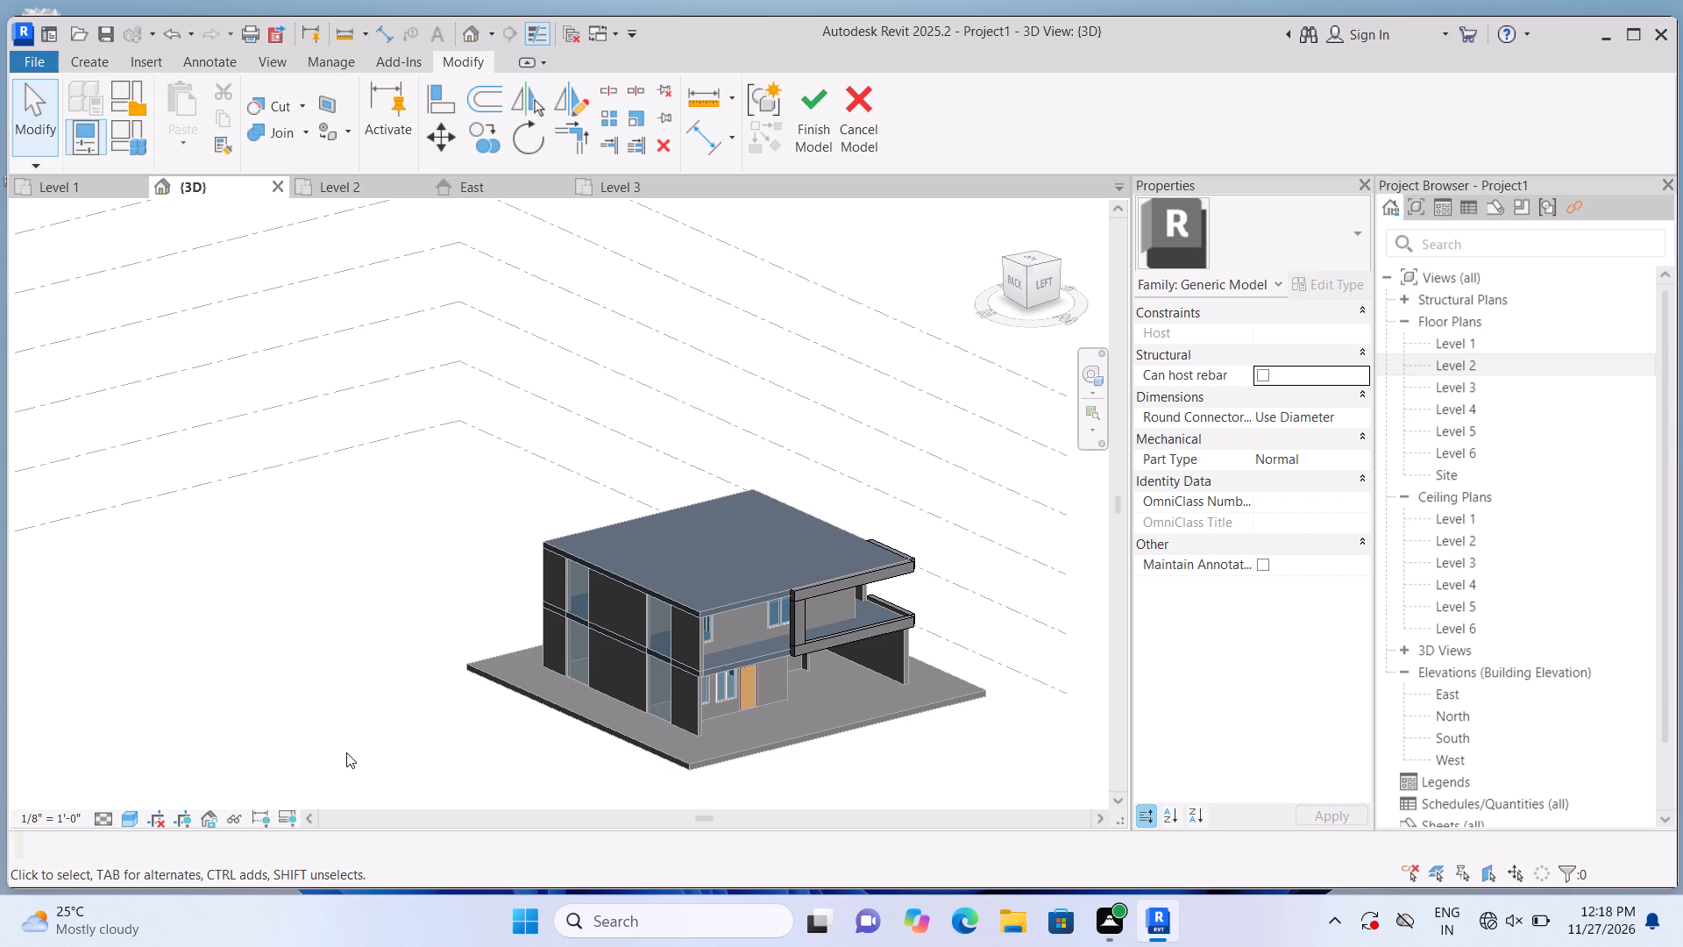
middle_click_drag(437, 787, 370, 745, "shift")
scroll(405, 686, "down", 3)
scroll(566, 728, "up", 1)
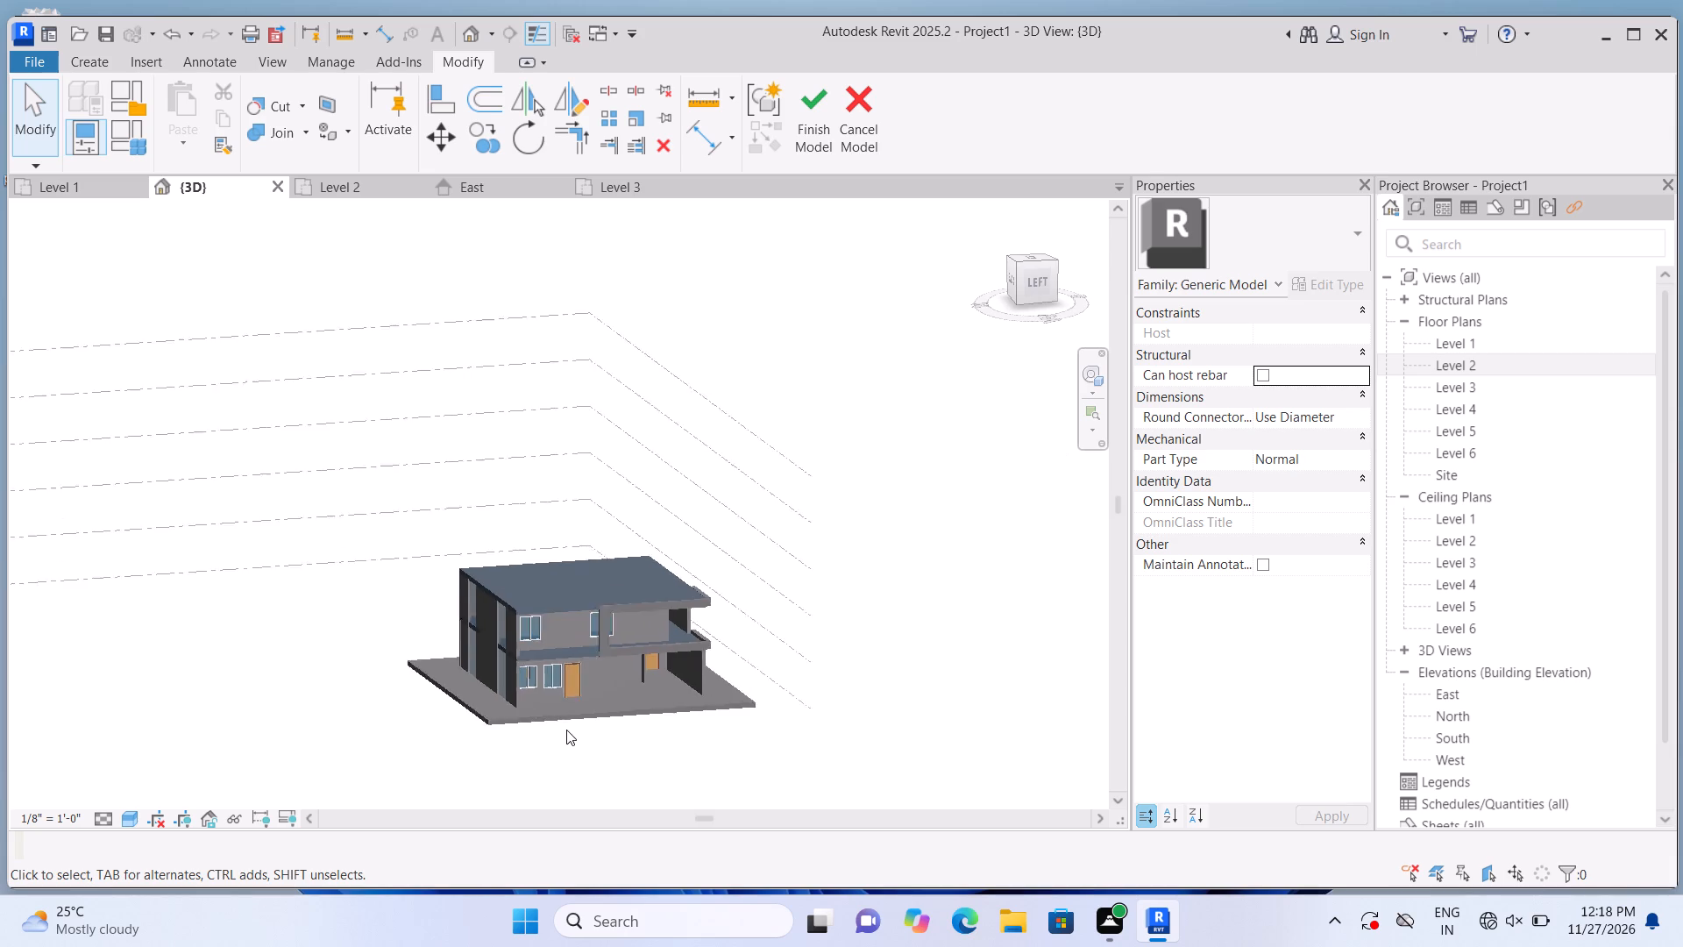
scroll(566, 730, "up", 5)
middle_click_drag(545, 734, 592, 722, "shift")
scroll(1000, 534, "up", 2)
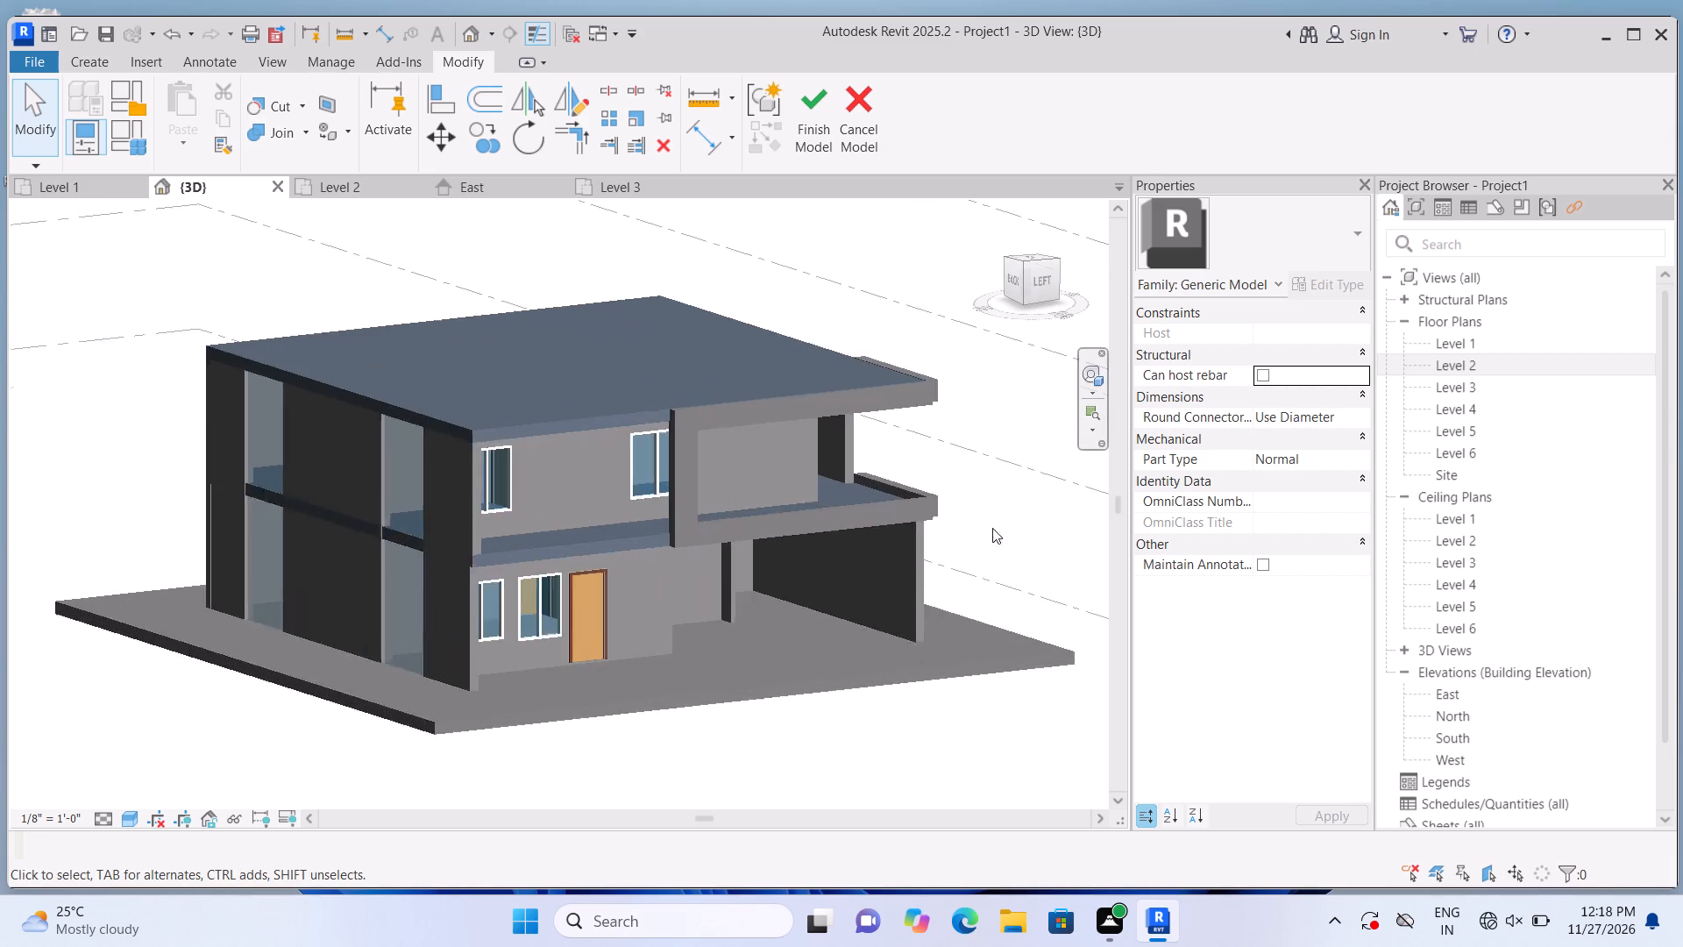
scroll(992, 528, "up", 4)
scroll(486, 451, "up", 1)
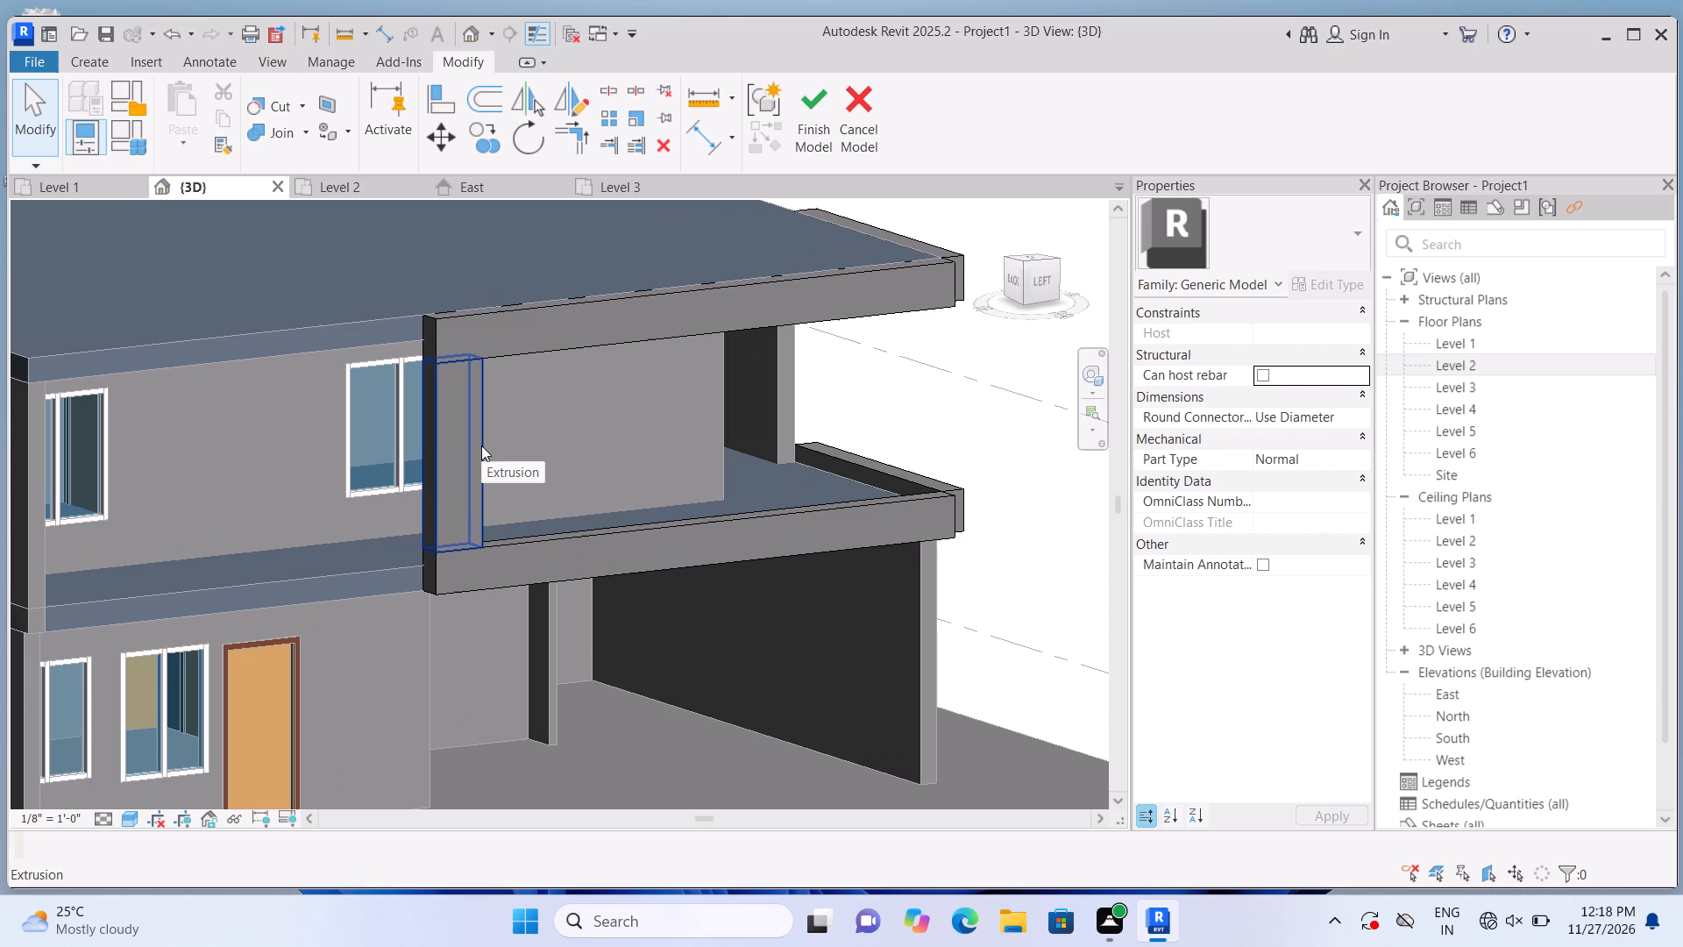
left_click(481, 445)
scroll(480, 445, "up", 2)
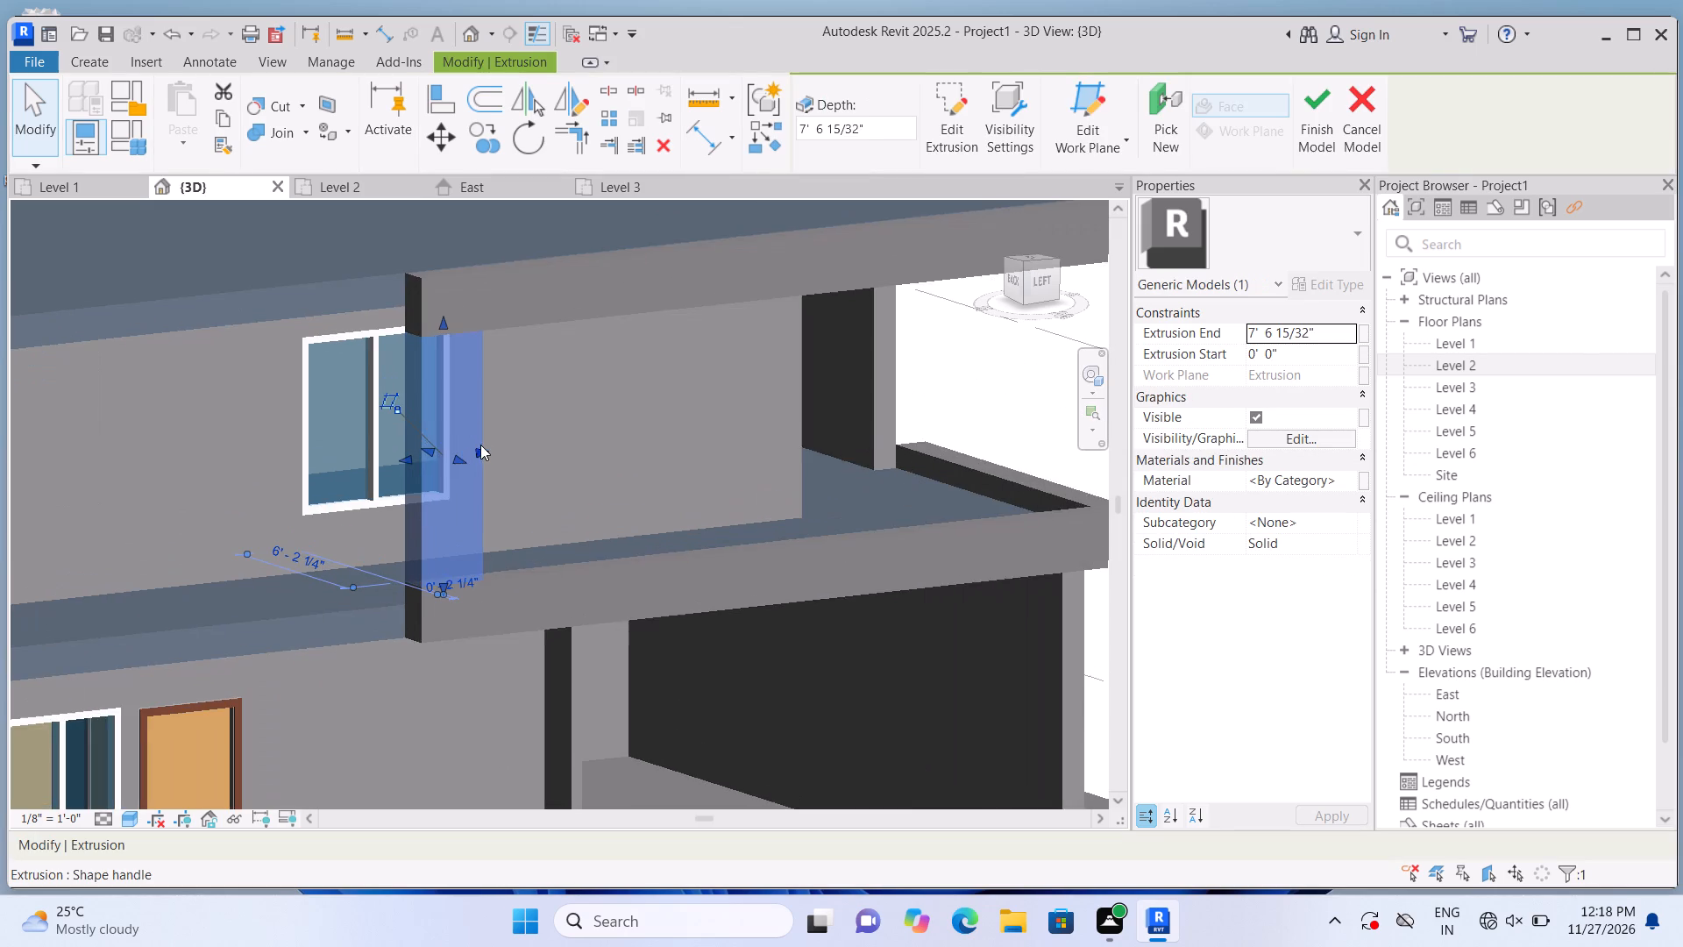
left_click(1039, 403)
scroll(821, 473, "down", 3)
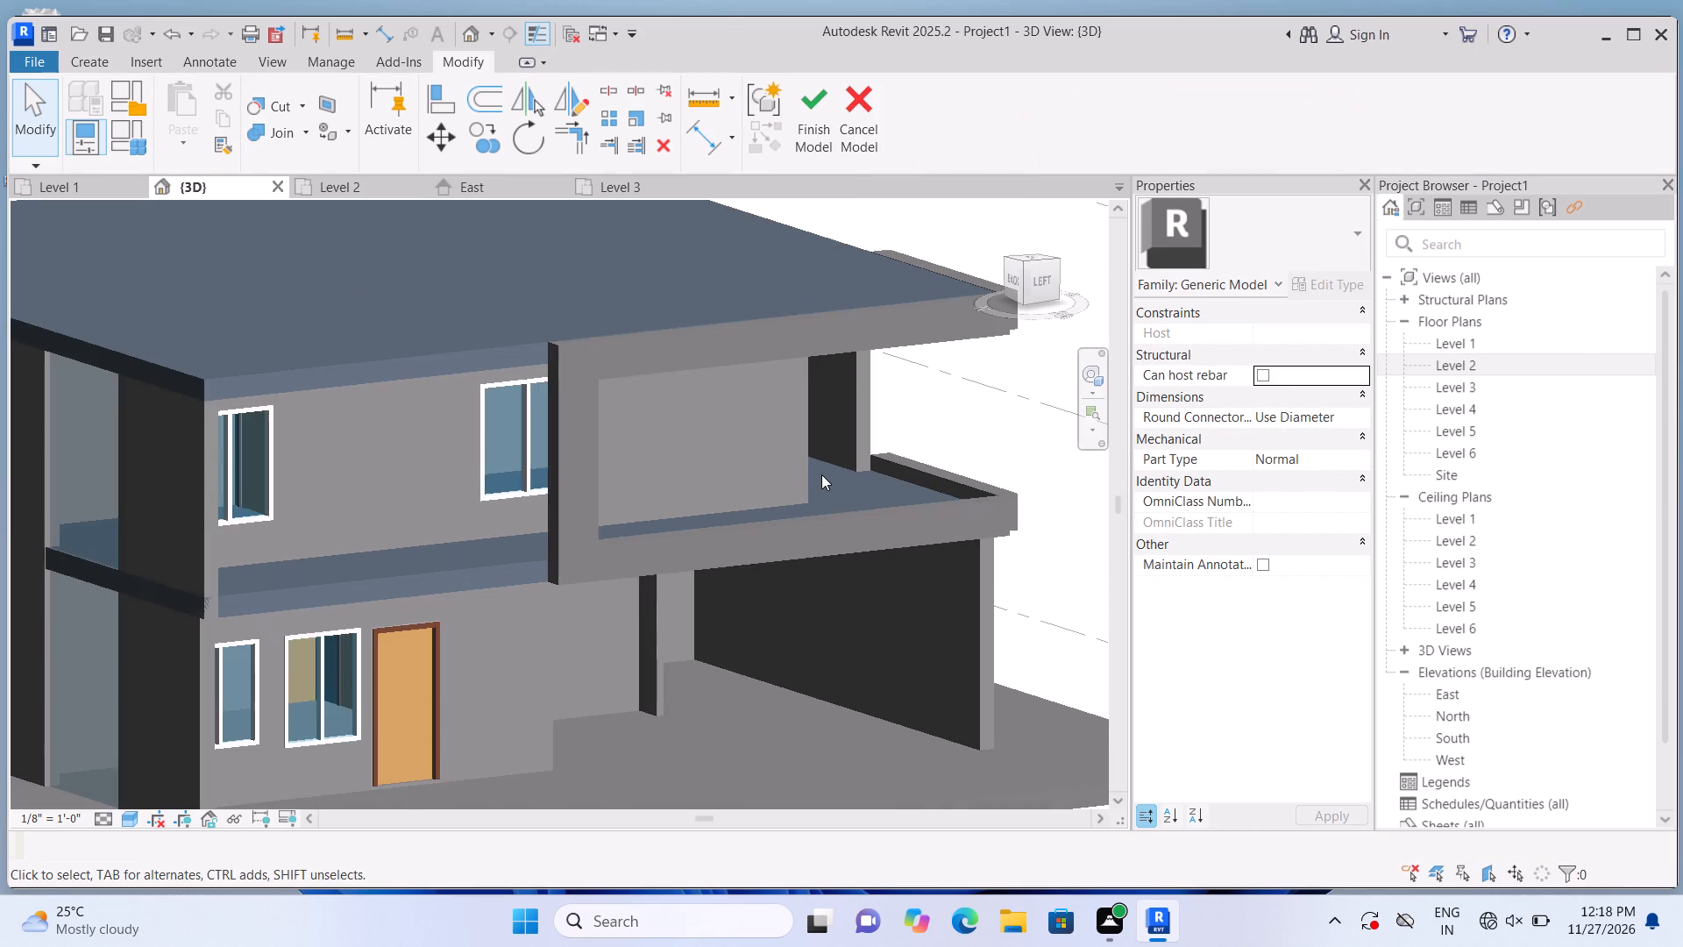
Join the vertical post's geometry with the top roof's side band and the lower roof's side band.
left_click(302, 134)
left_click(304, 162)
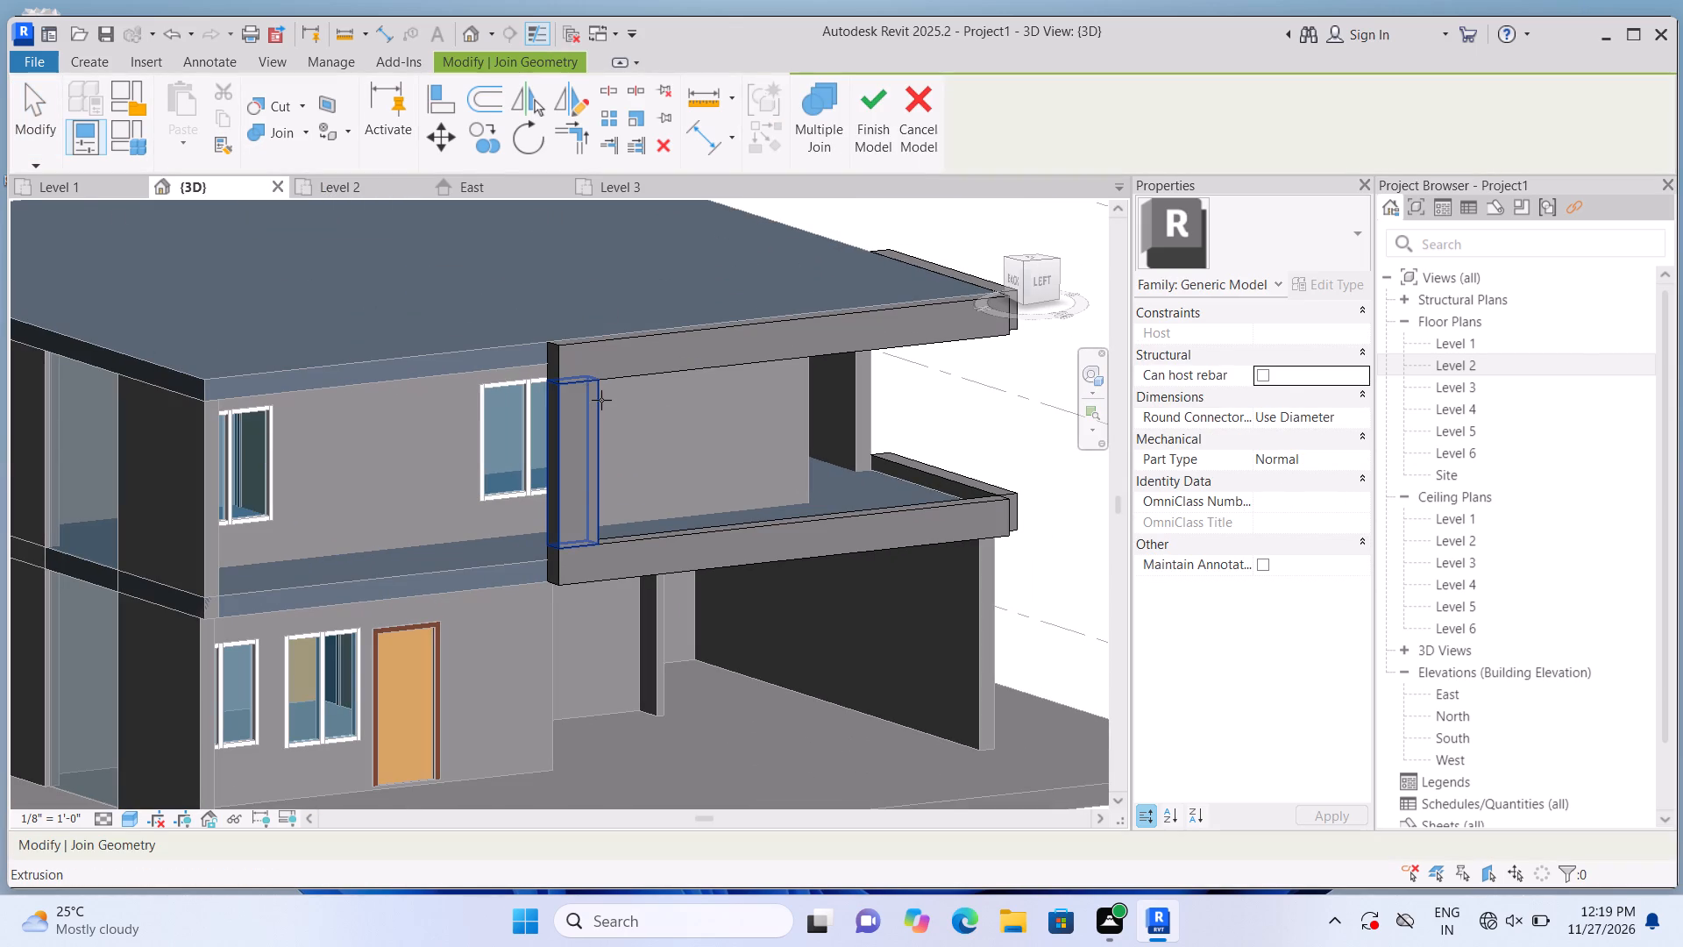
left_click(601, 400)
left_click(604, 372)
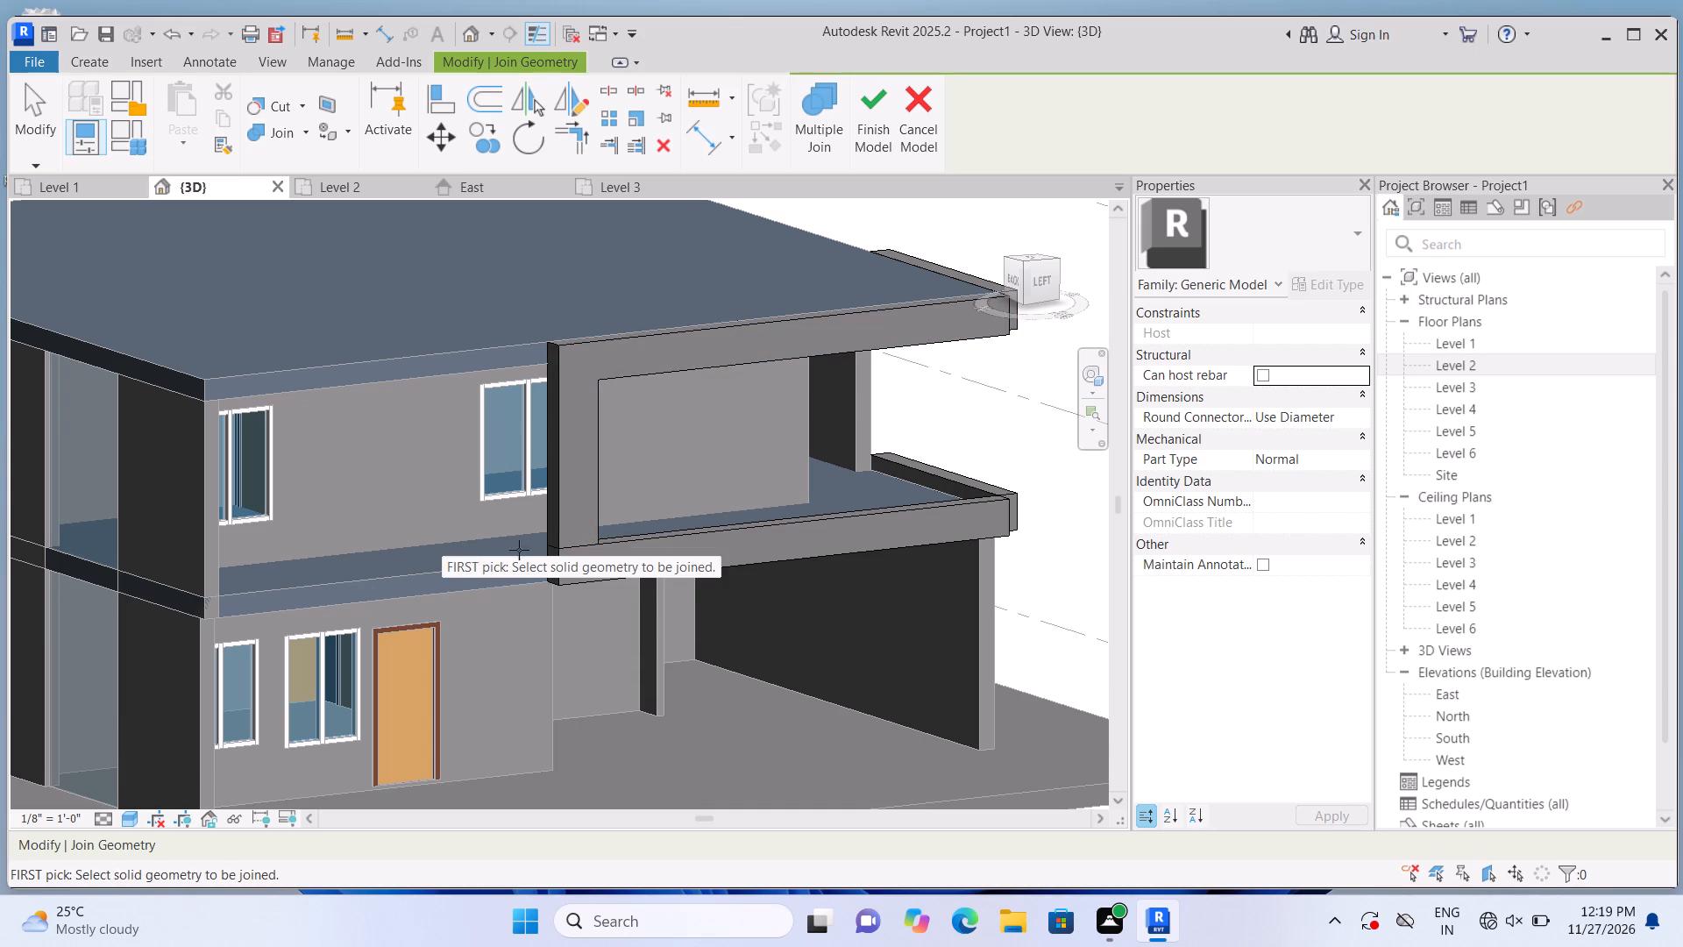
left_click(702, 575)
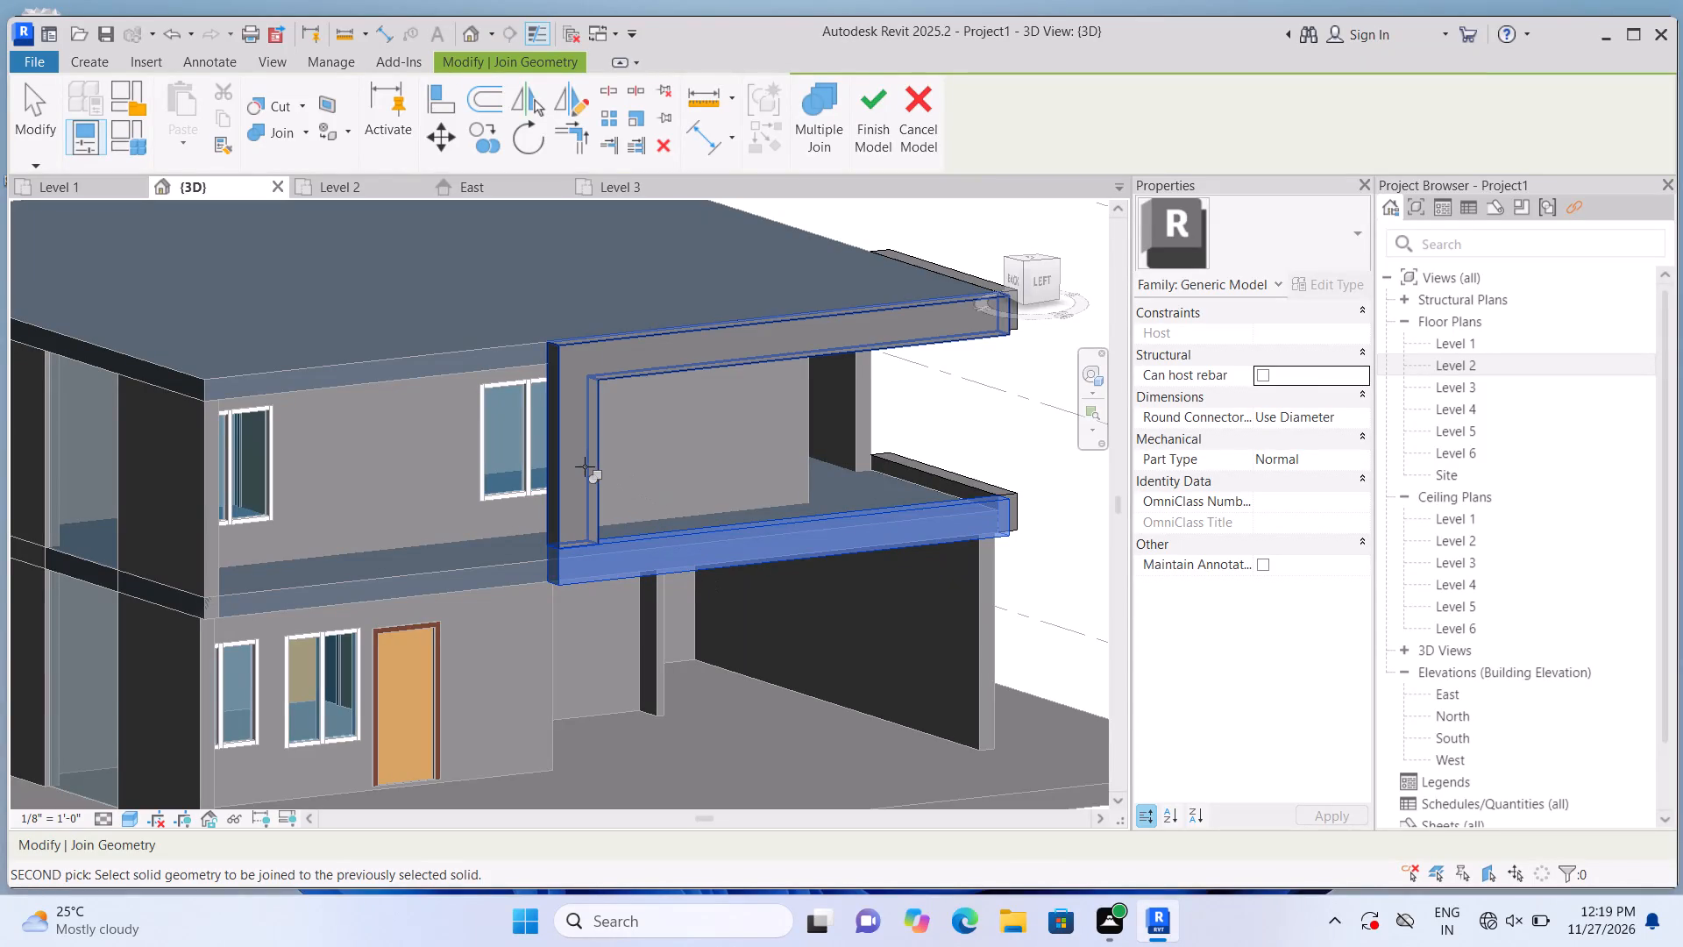
left_click(585, 466)
scroll(764, 461, "down", 2)
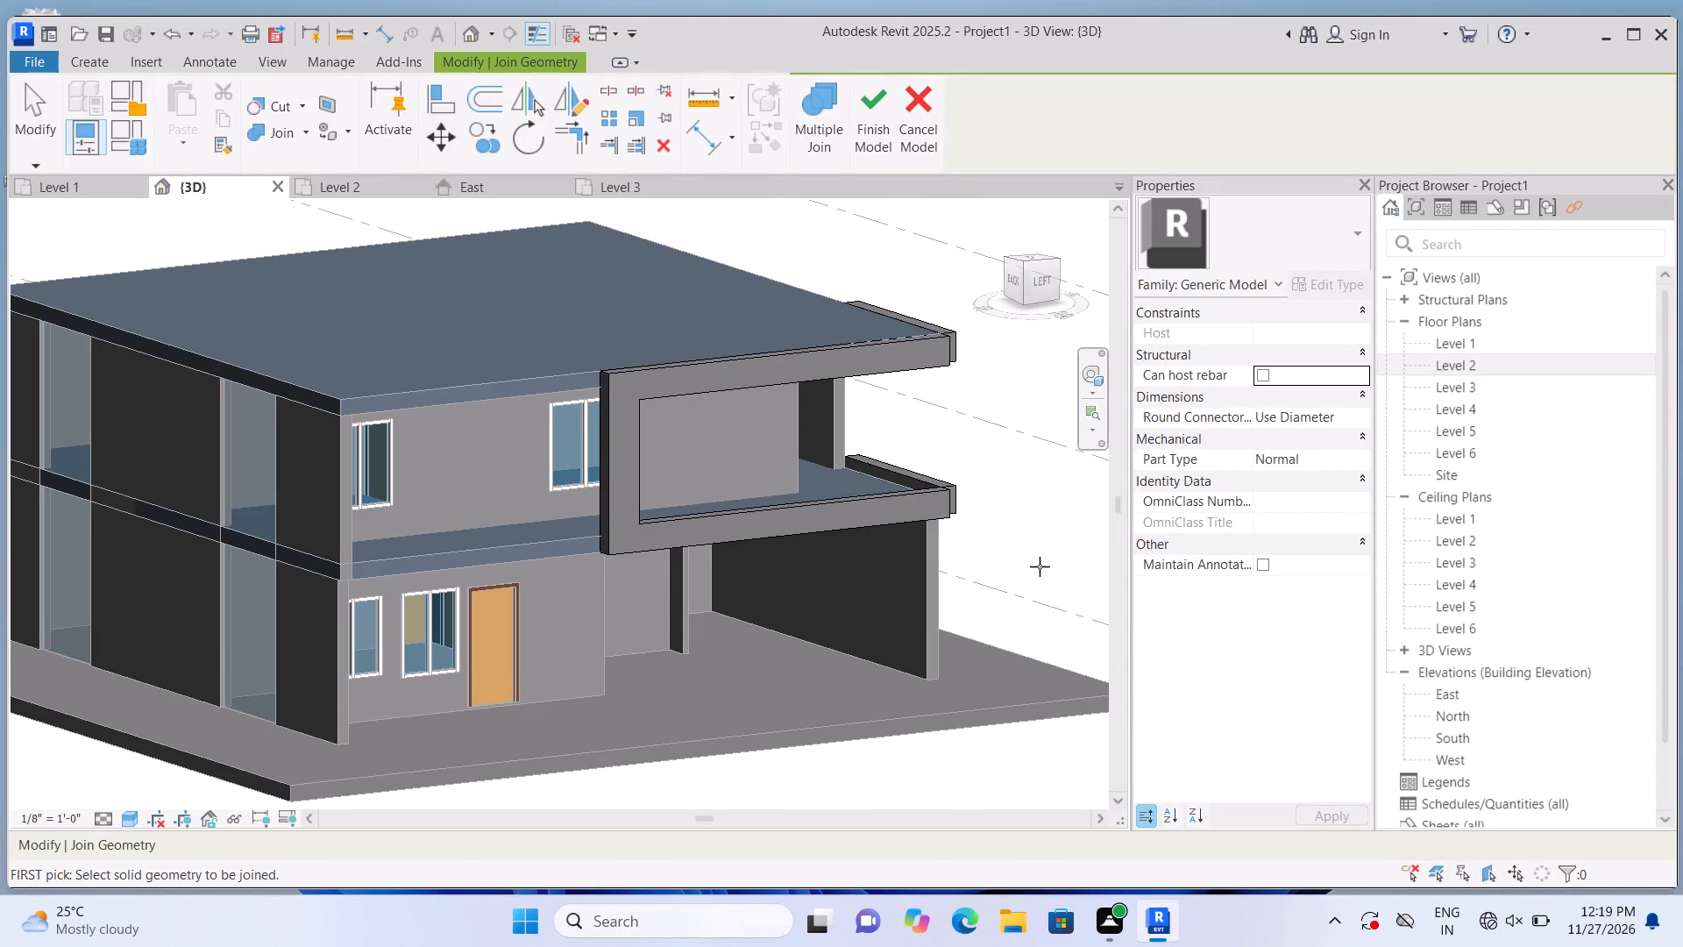
key("Escape")
Stretch the top side band's front end outward until it is flush with the outer face of the top front band.
middle_click_drag(1040, 569, 892, 607)
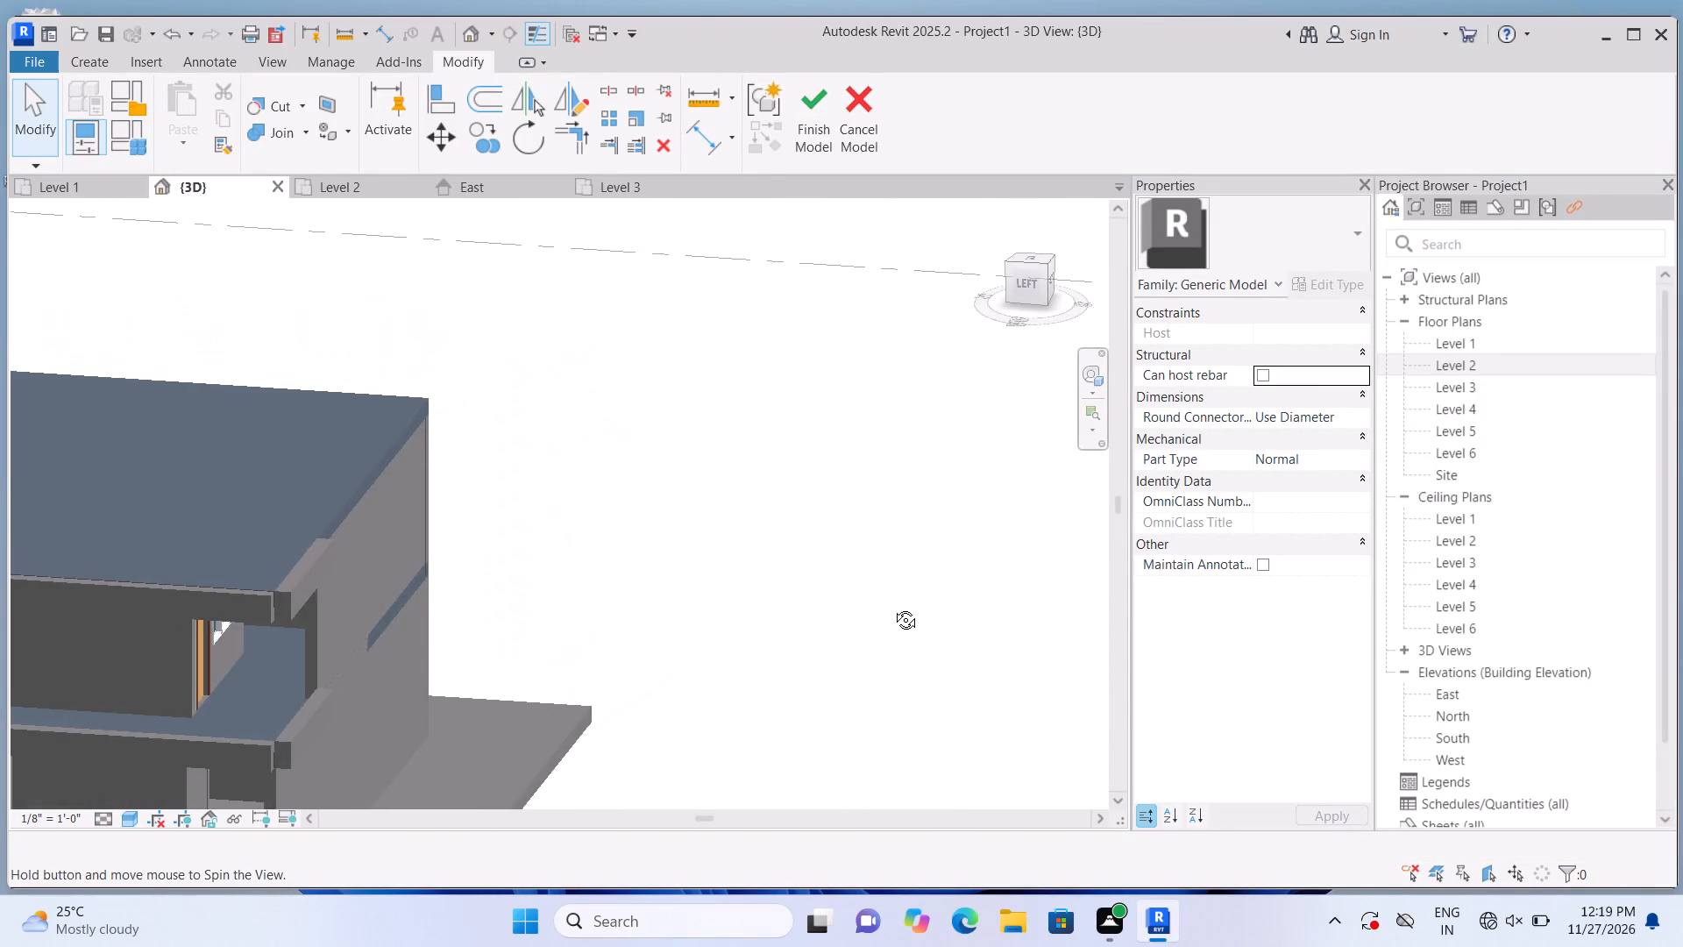
middle_click_drag(892, 607, 891, 607)
middle_click_drag(868, 588, 770, 599, "shift")
scroll(770, 544, "down", 6)
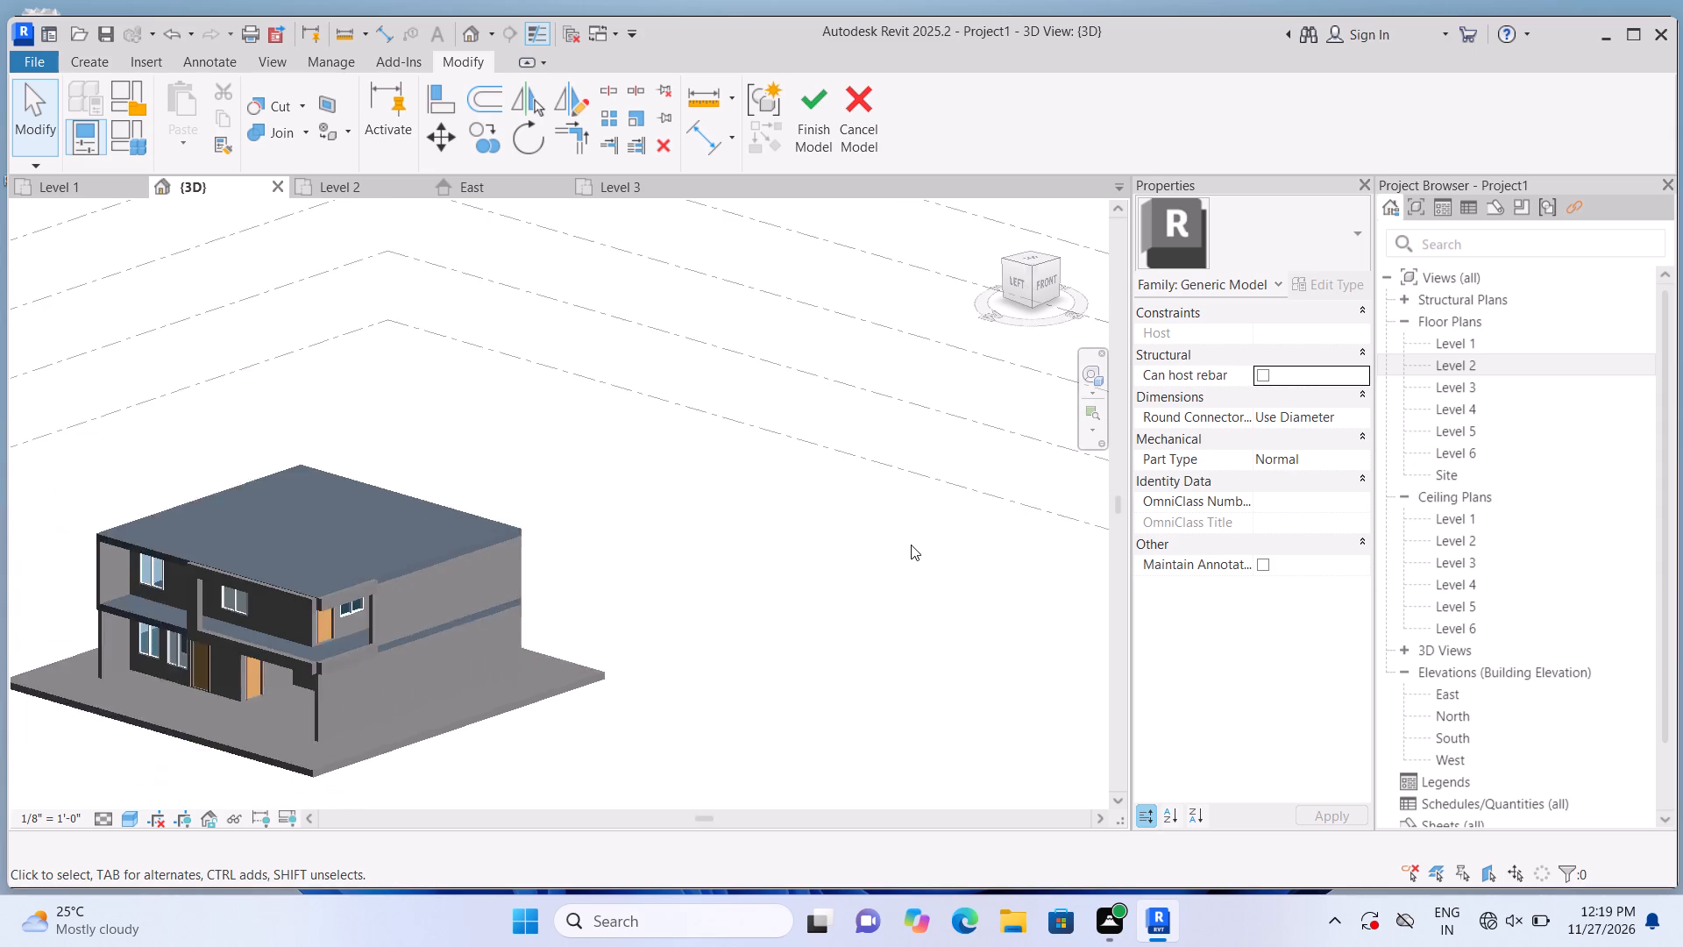
scroll(911, 545, "down", 1)
scroll(380, 618, "up", 18)
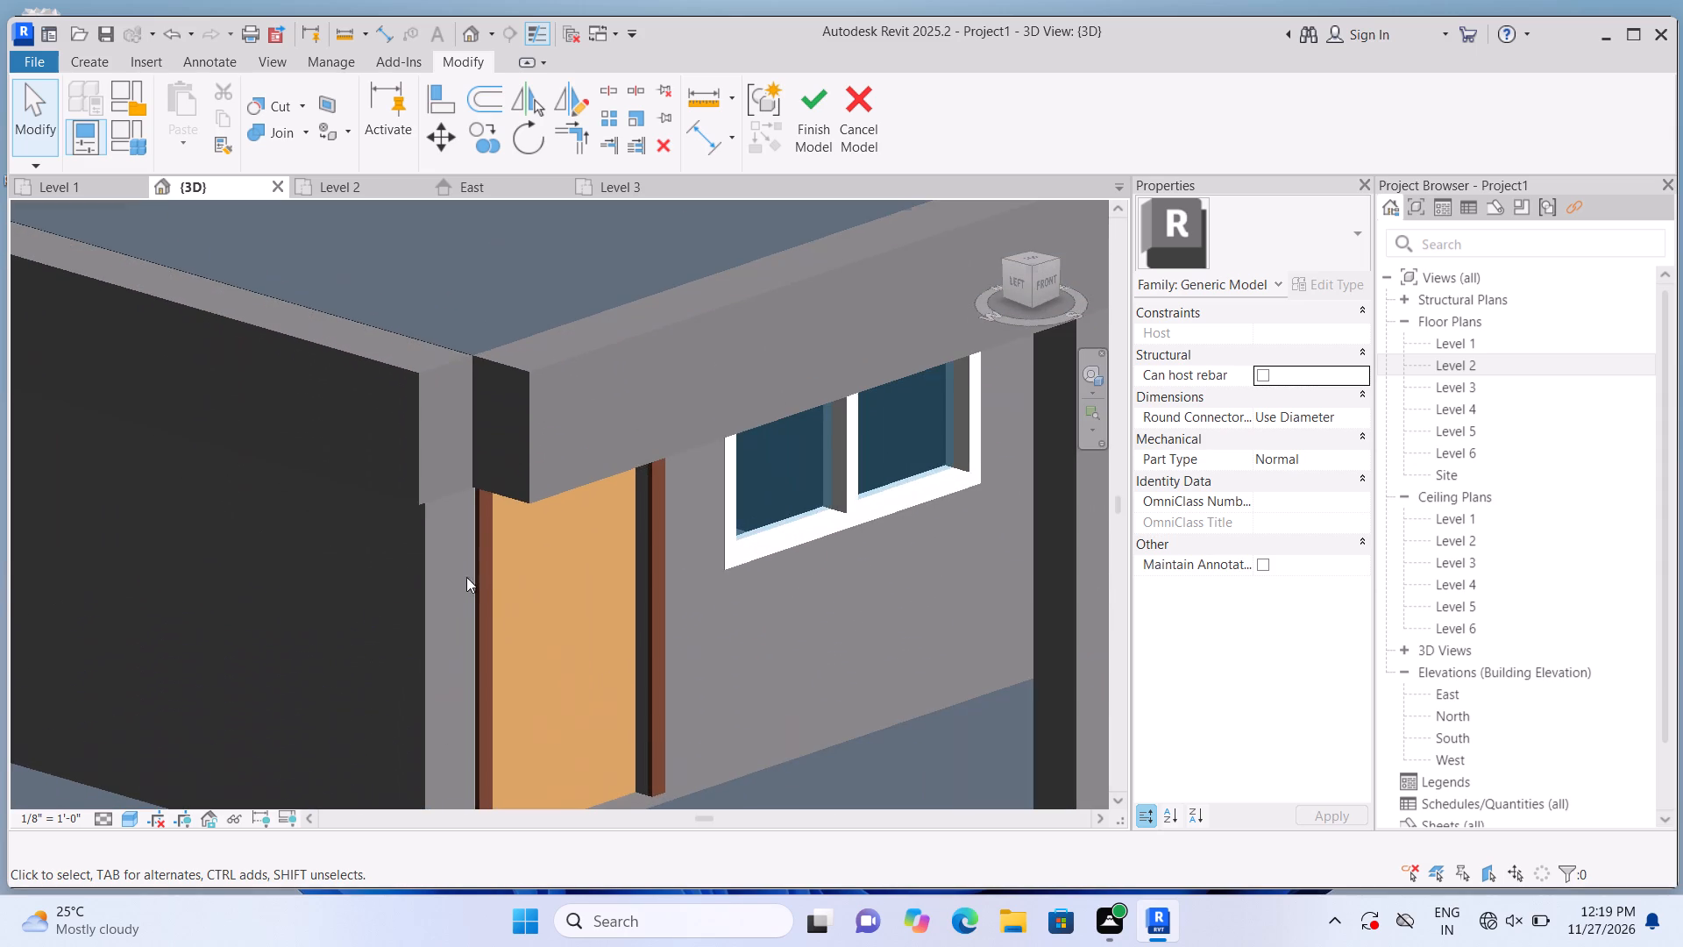
left_click(406, 460)
scroll(452, 460, "up", 1)
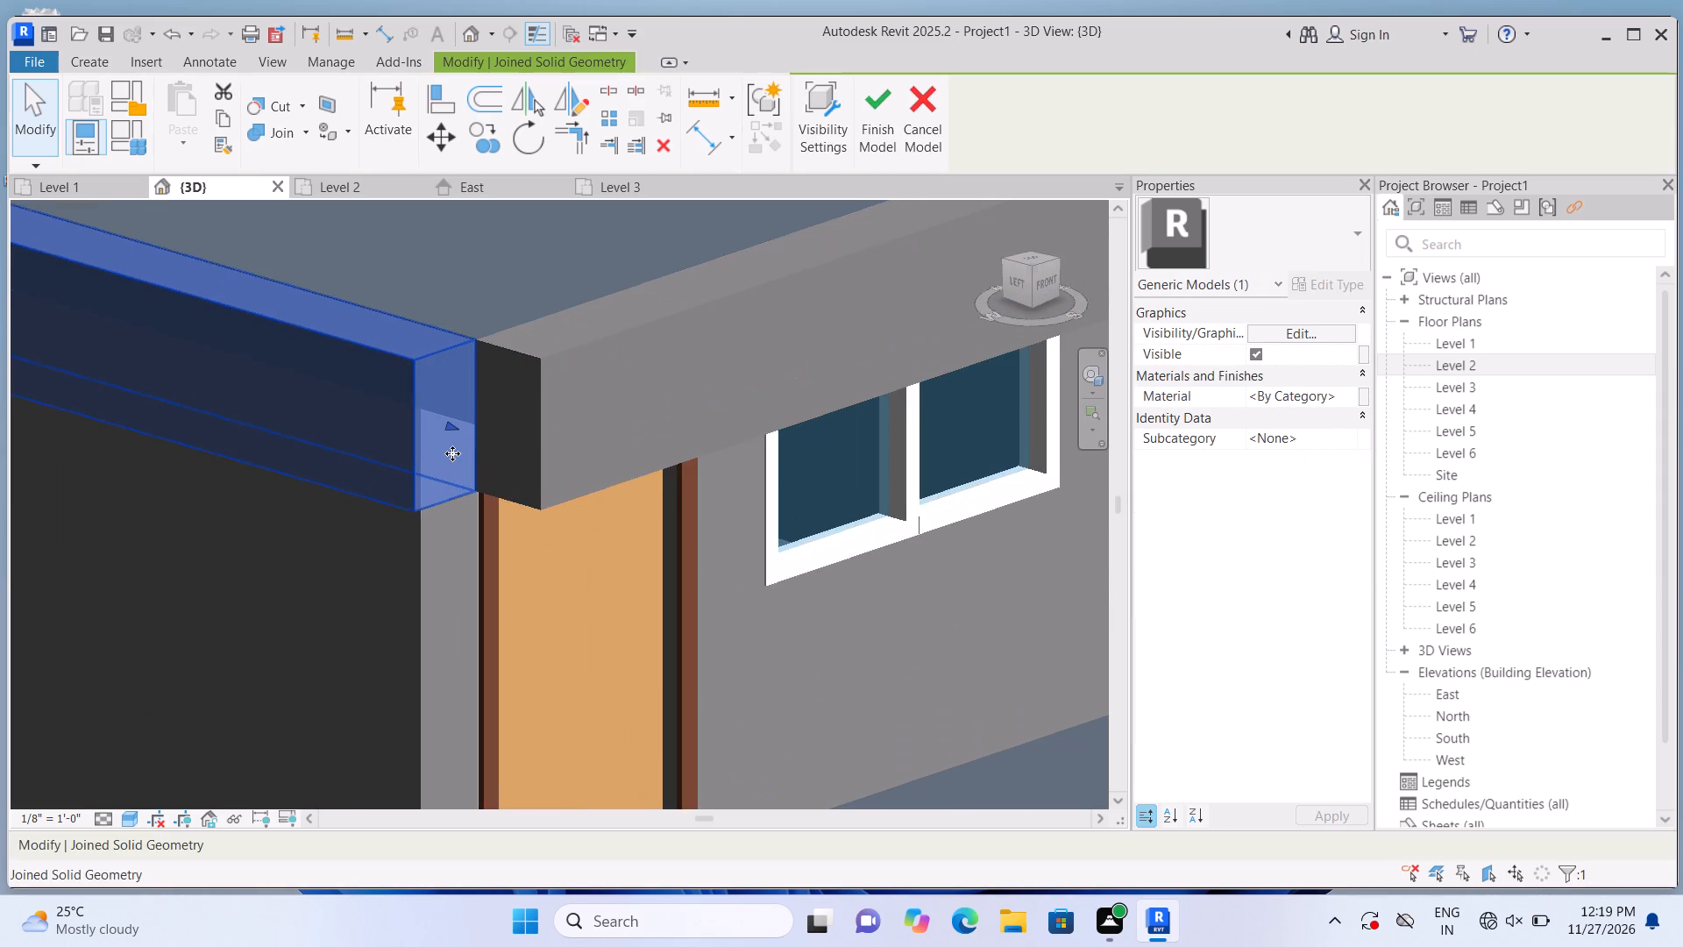
left_click_drag(452, 430, 546, 458)
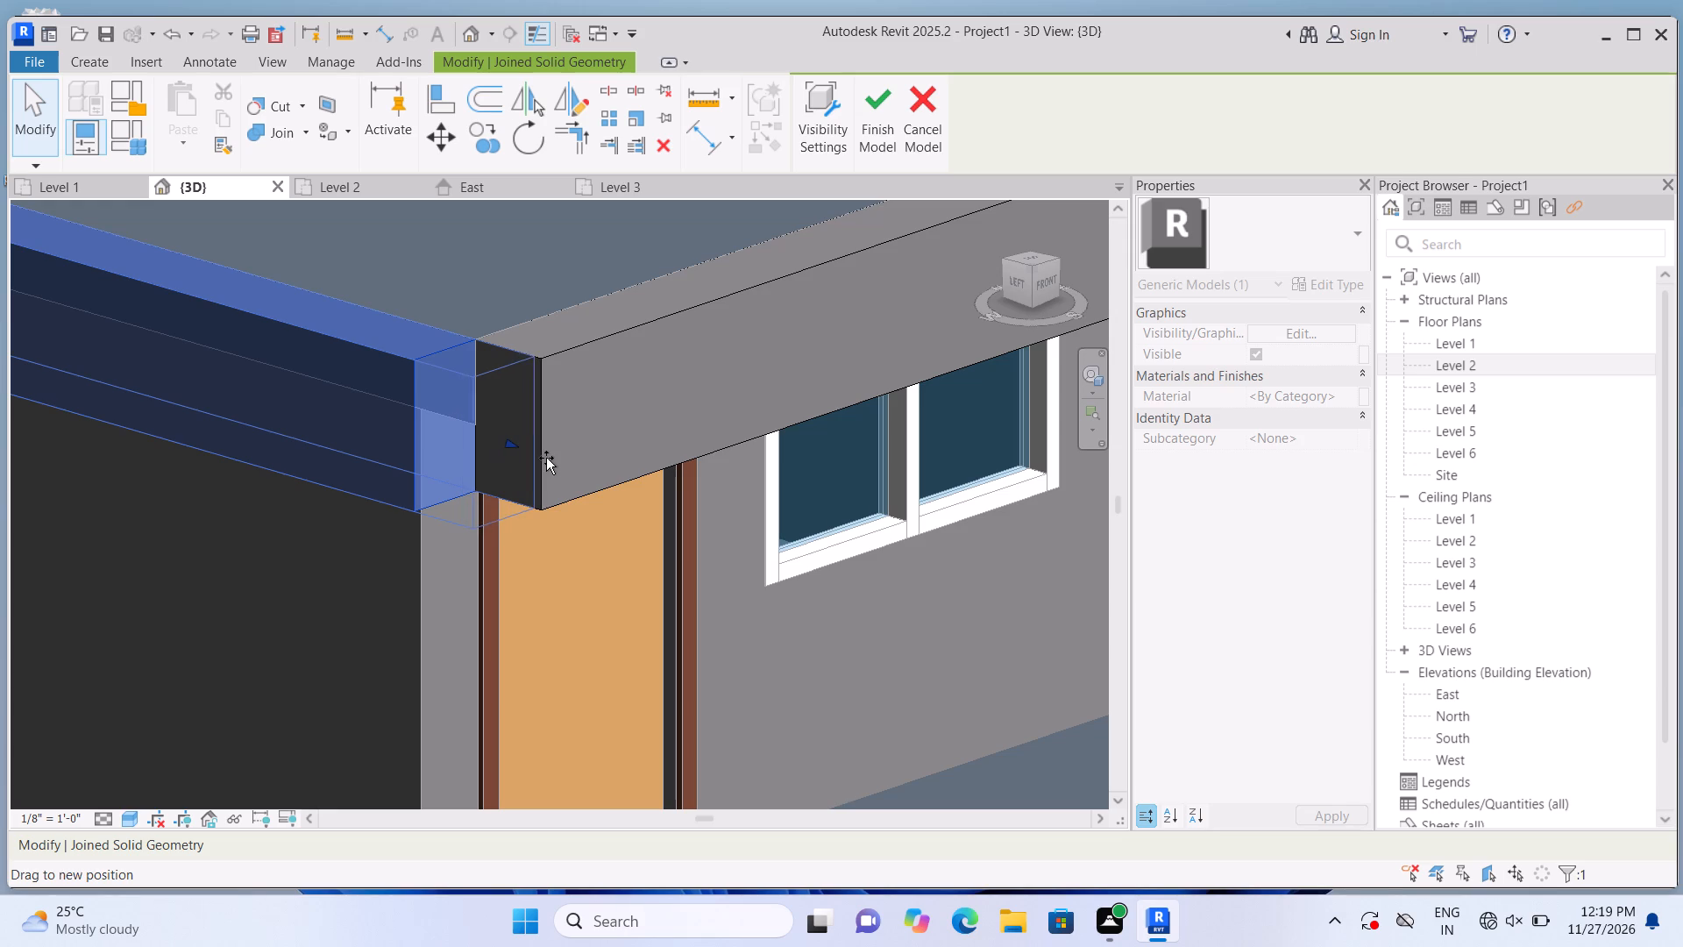
left_click_drag(546, 458, 557, 462)
scroll(552, 460, "down", 2)
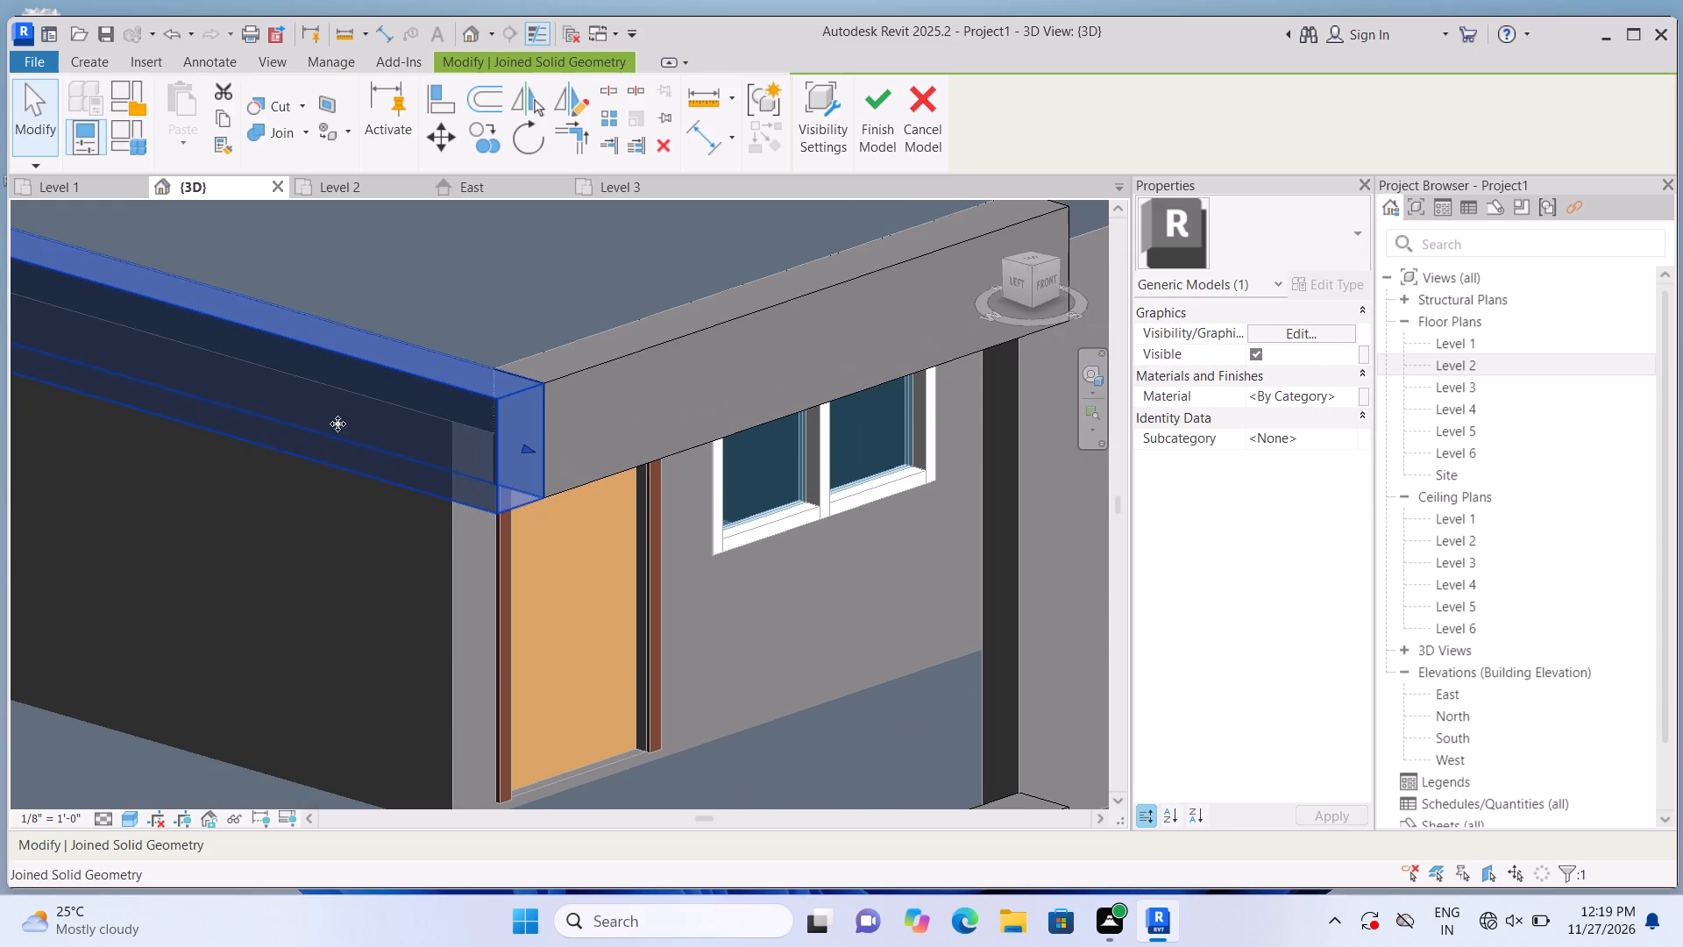
Join the top roof's side band geometry with its front band at the front-left corner.
left_click(305, 126)
left_click(316, 167)
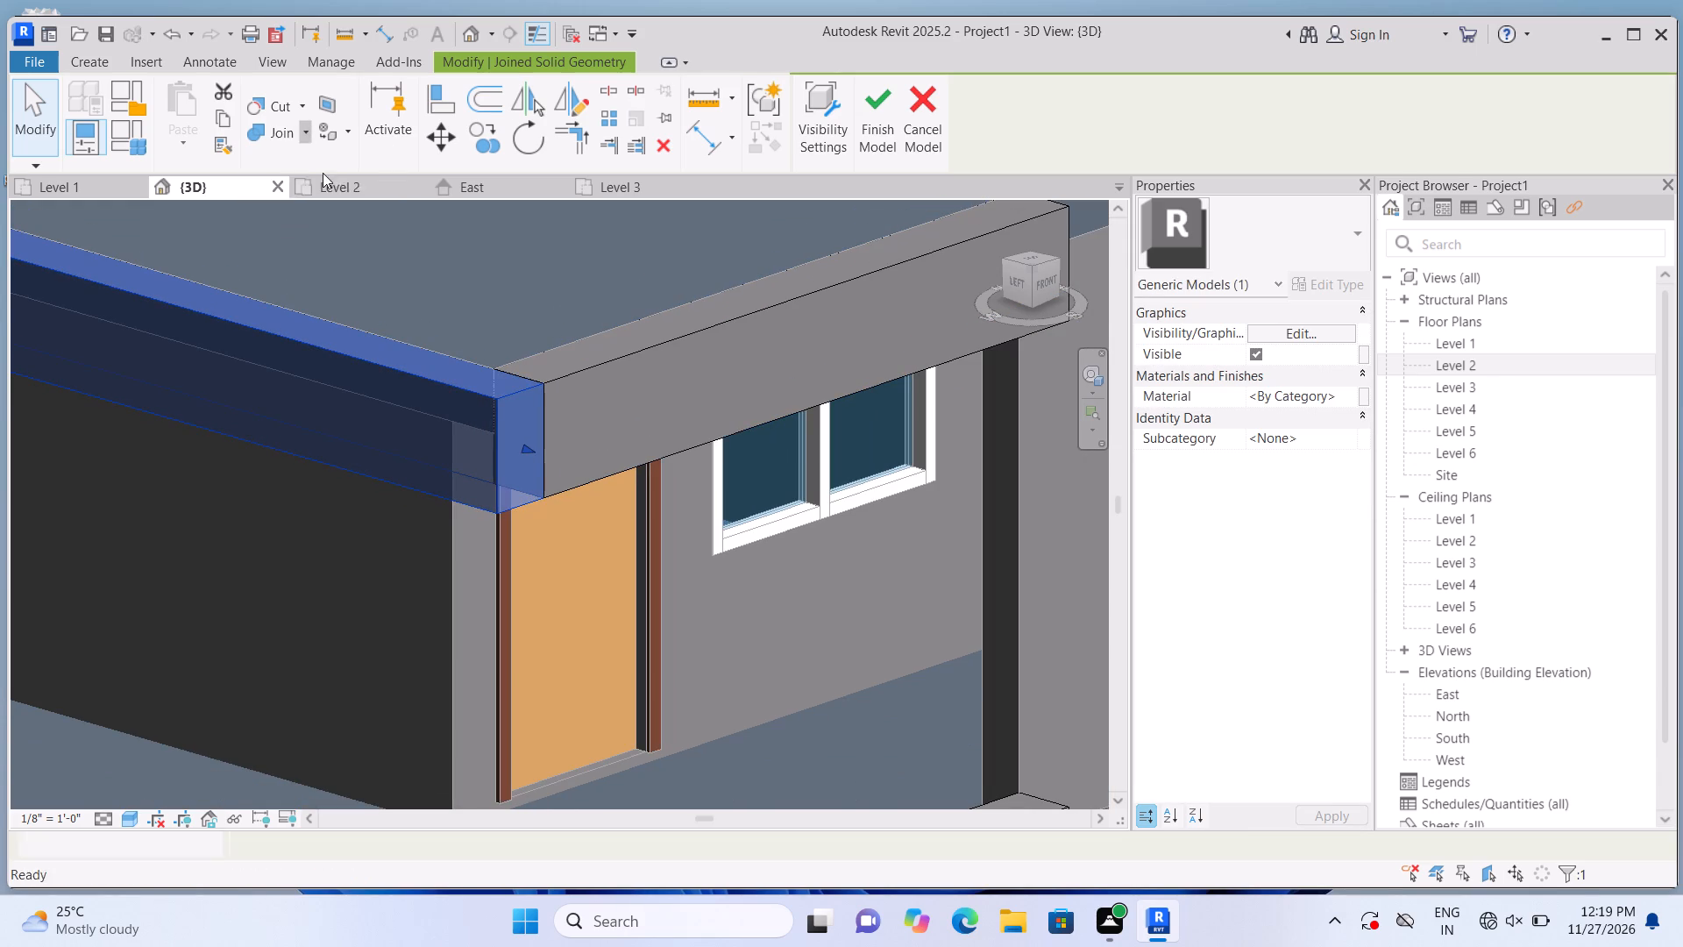
left_click(417, 415)
left_click(600, 396)
scroll(586, 330, "down", 4)
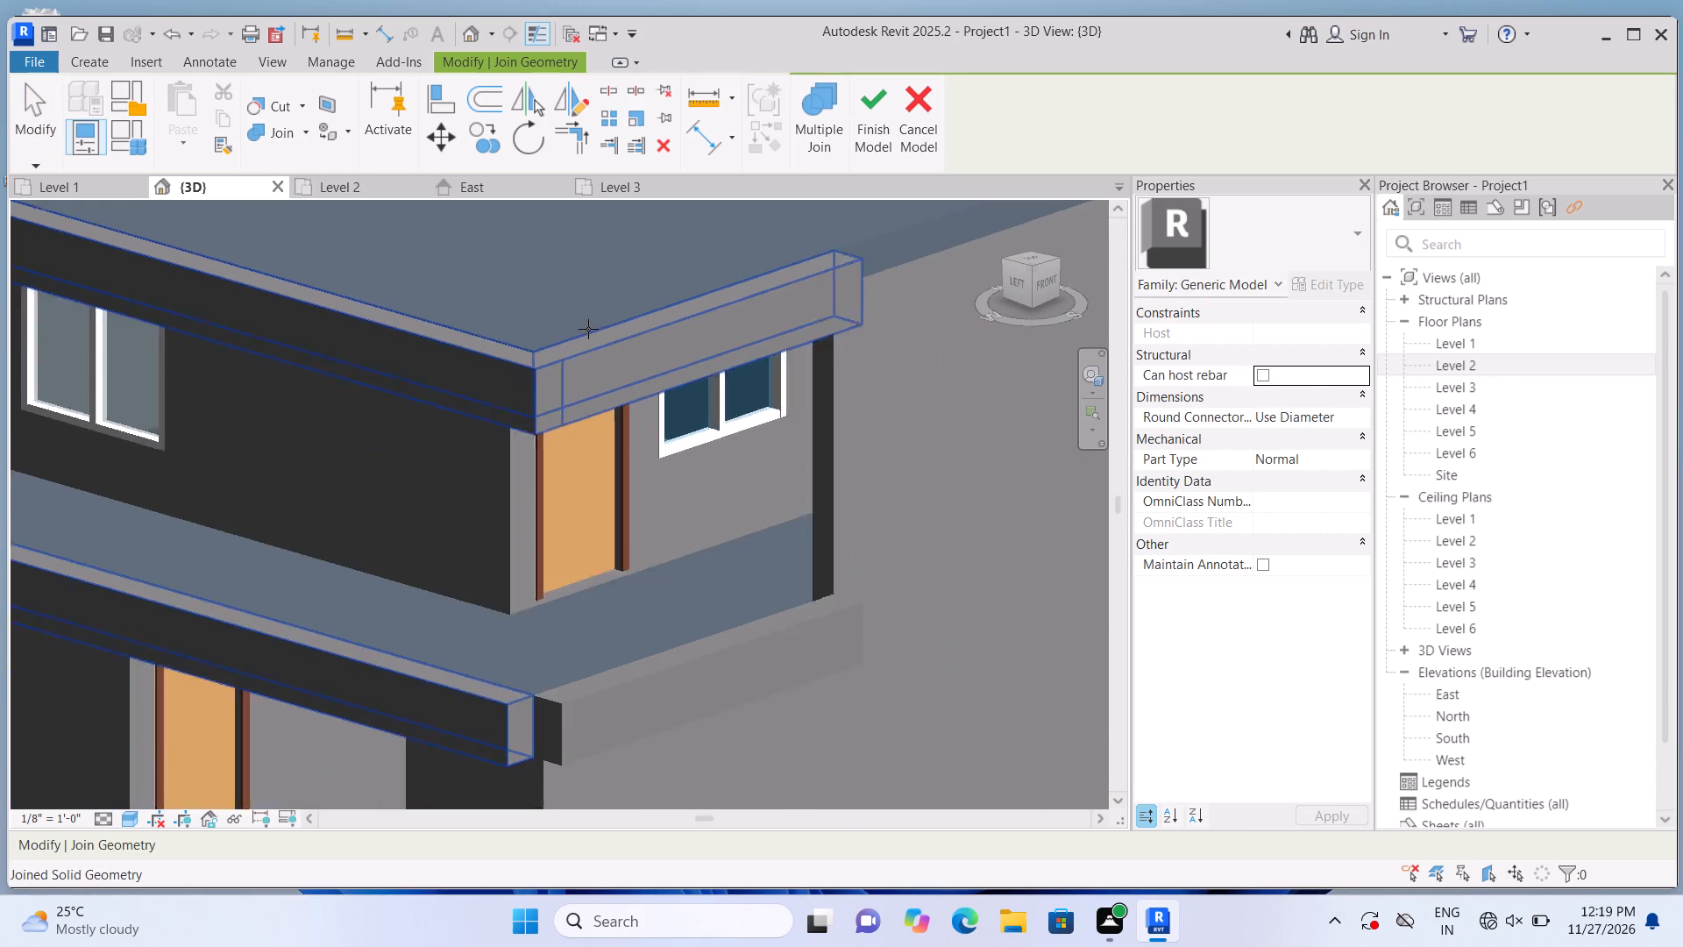
scroll(588, 329, "down", 4)
scroll(555, 650, "up", 2)
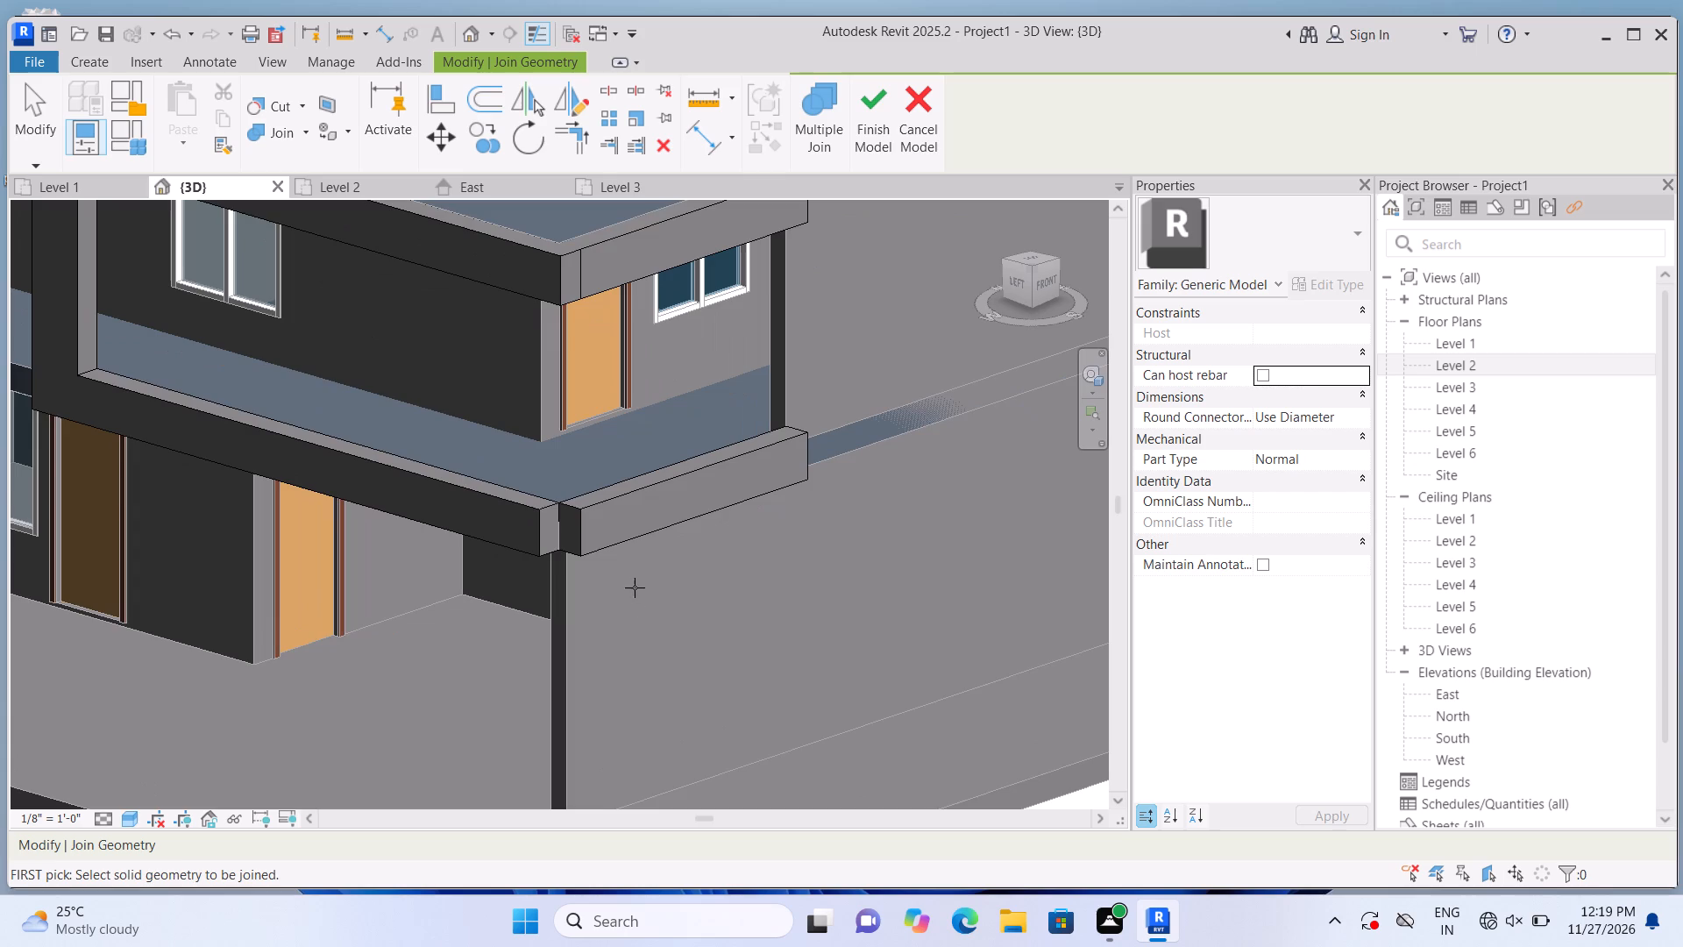
scroll(625, 596, "down", 3)
scroll(617, 367, "up", 3)
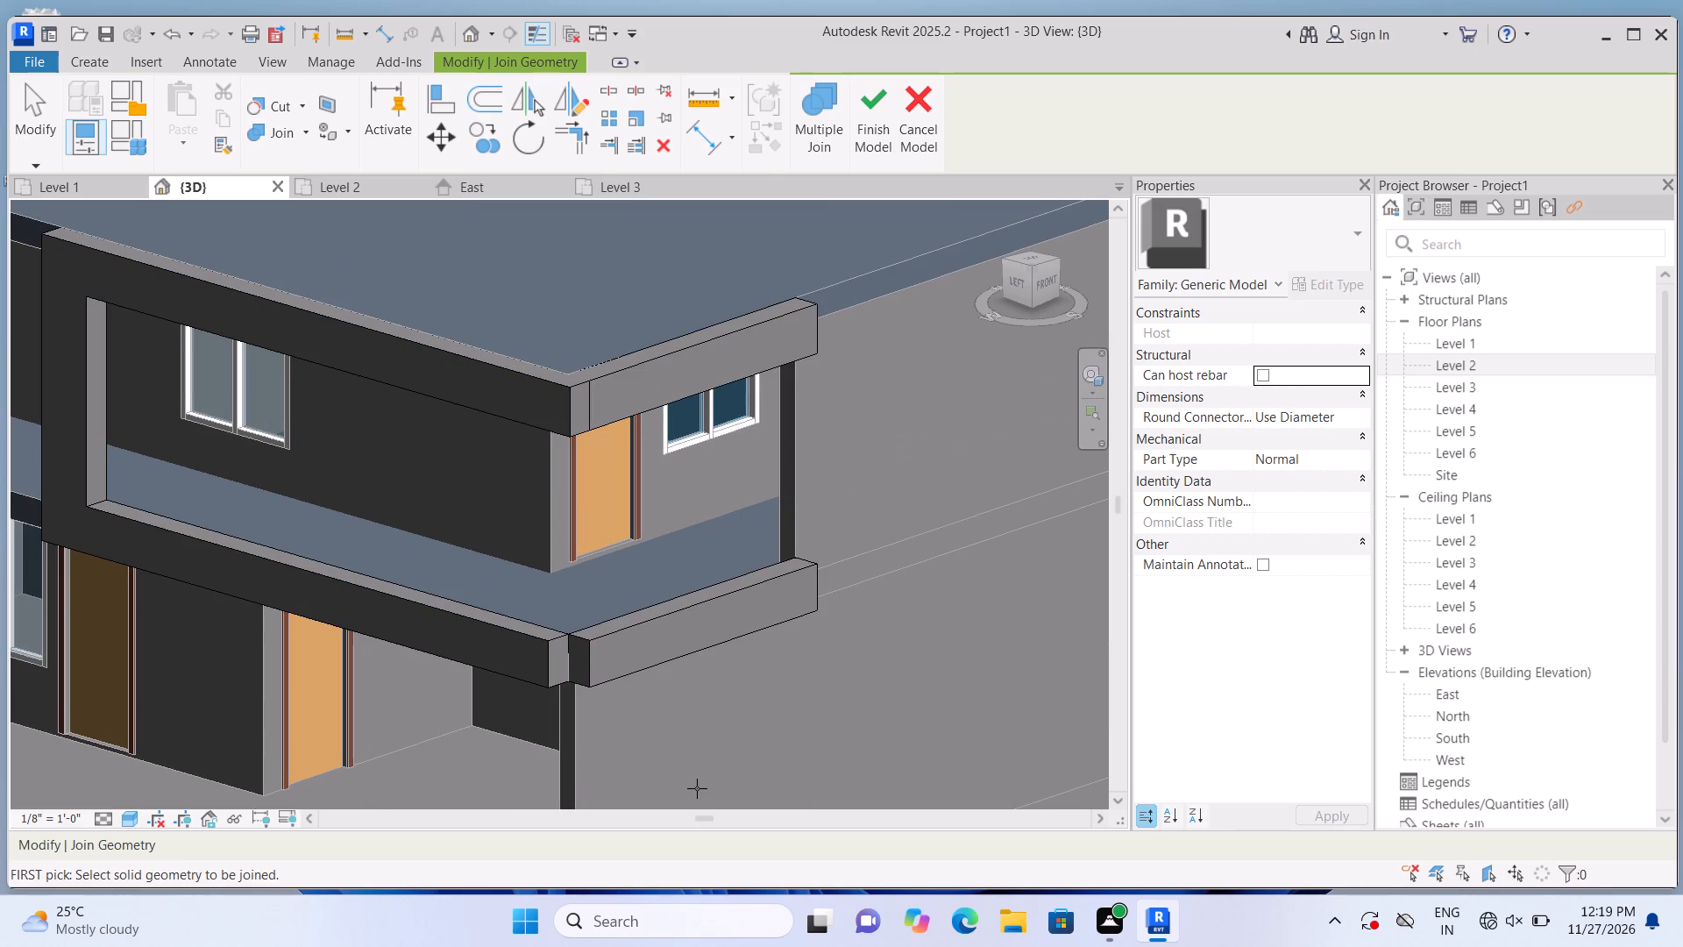
scroll(615, 563, "up", 2)
left_click(620, 334)
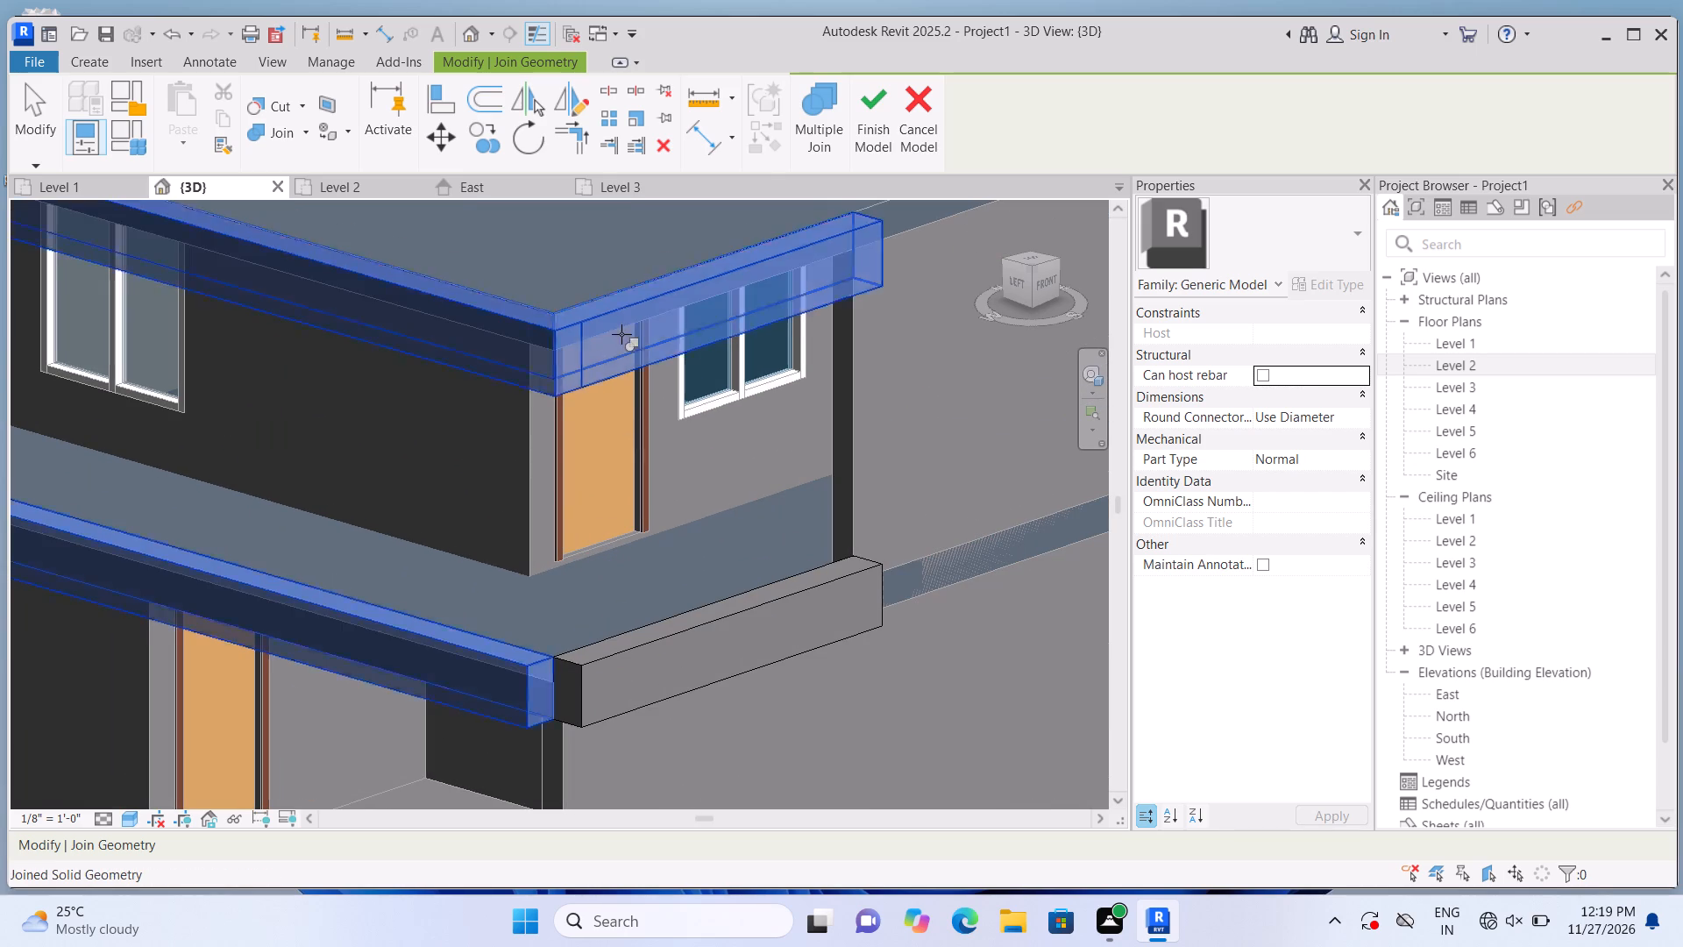
left_click(497, 352)
key("Escape")
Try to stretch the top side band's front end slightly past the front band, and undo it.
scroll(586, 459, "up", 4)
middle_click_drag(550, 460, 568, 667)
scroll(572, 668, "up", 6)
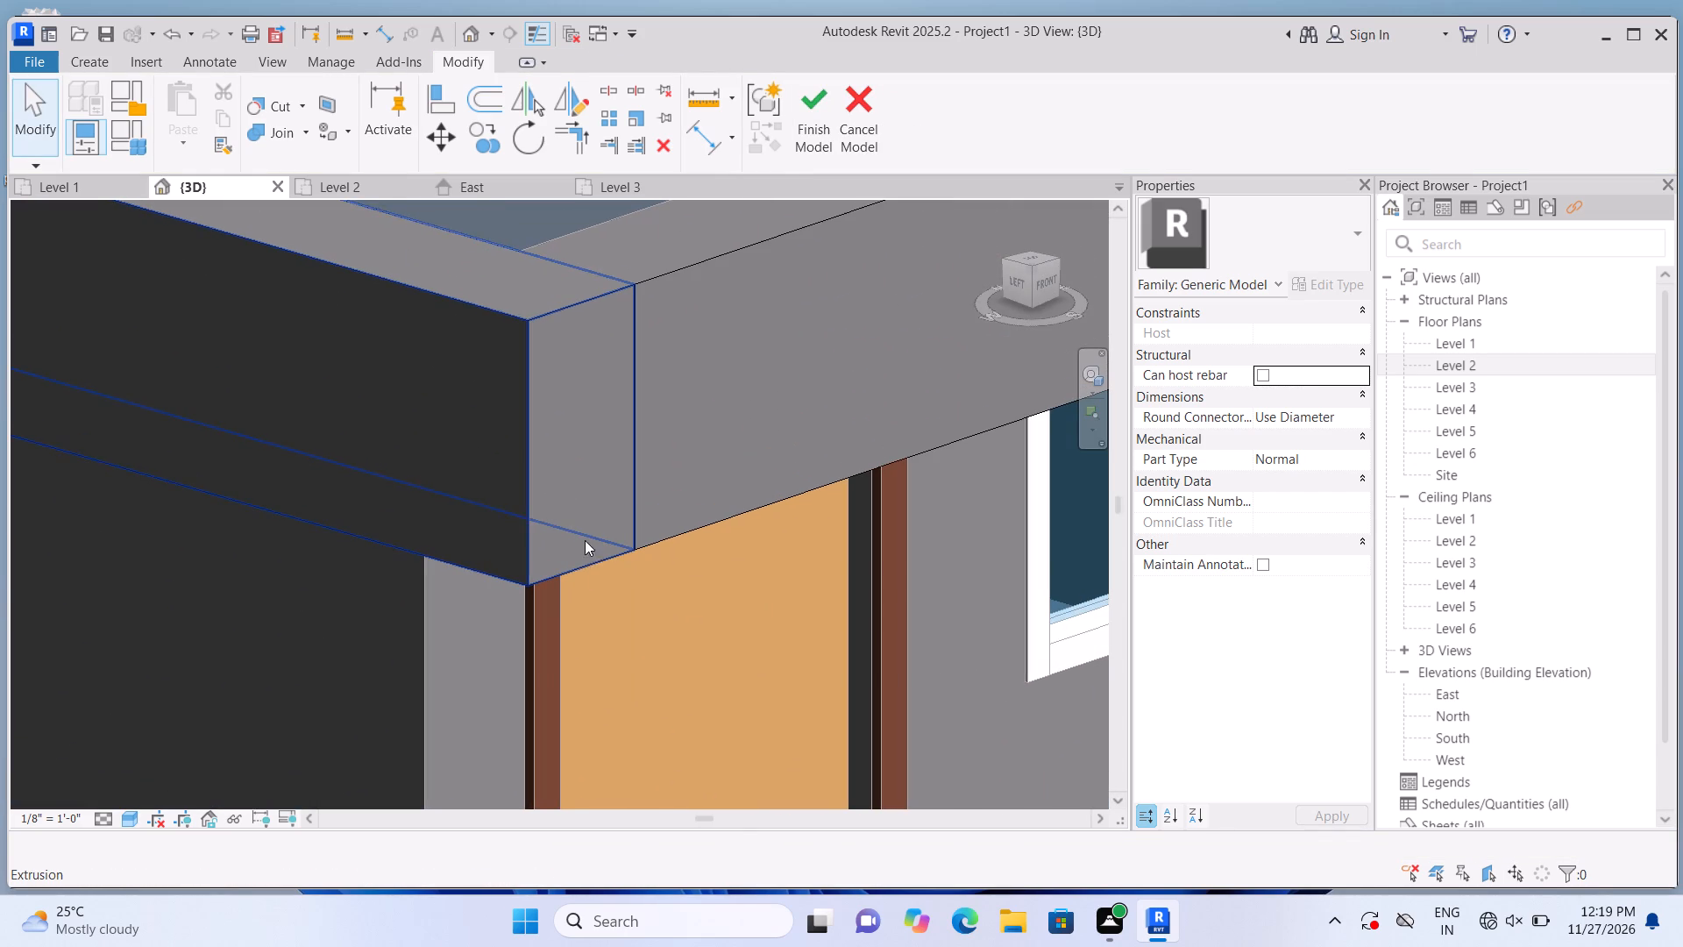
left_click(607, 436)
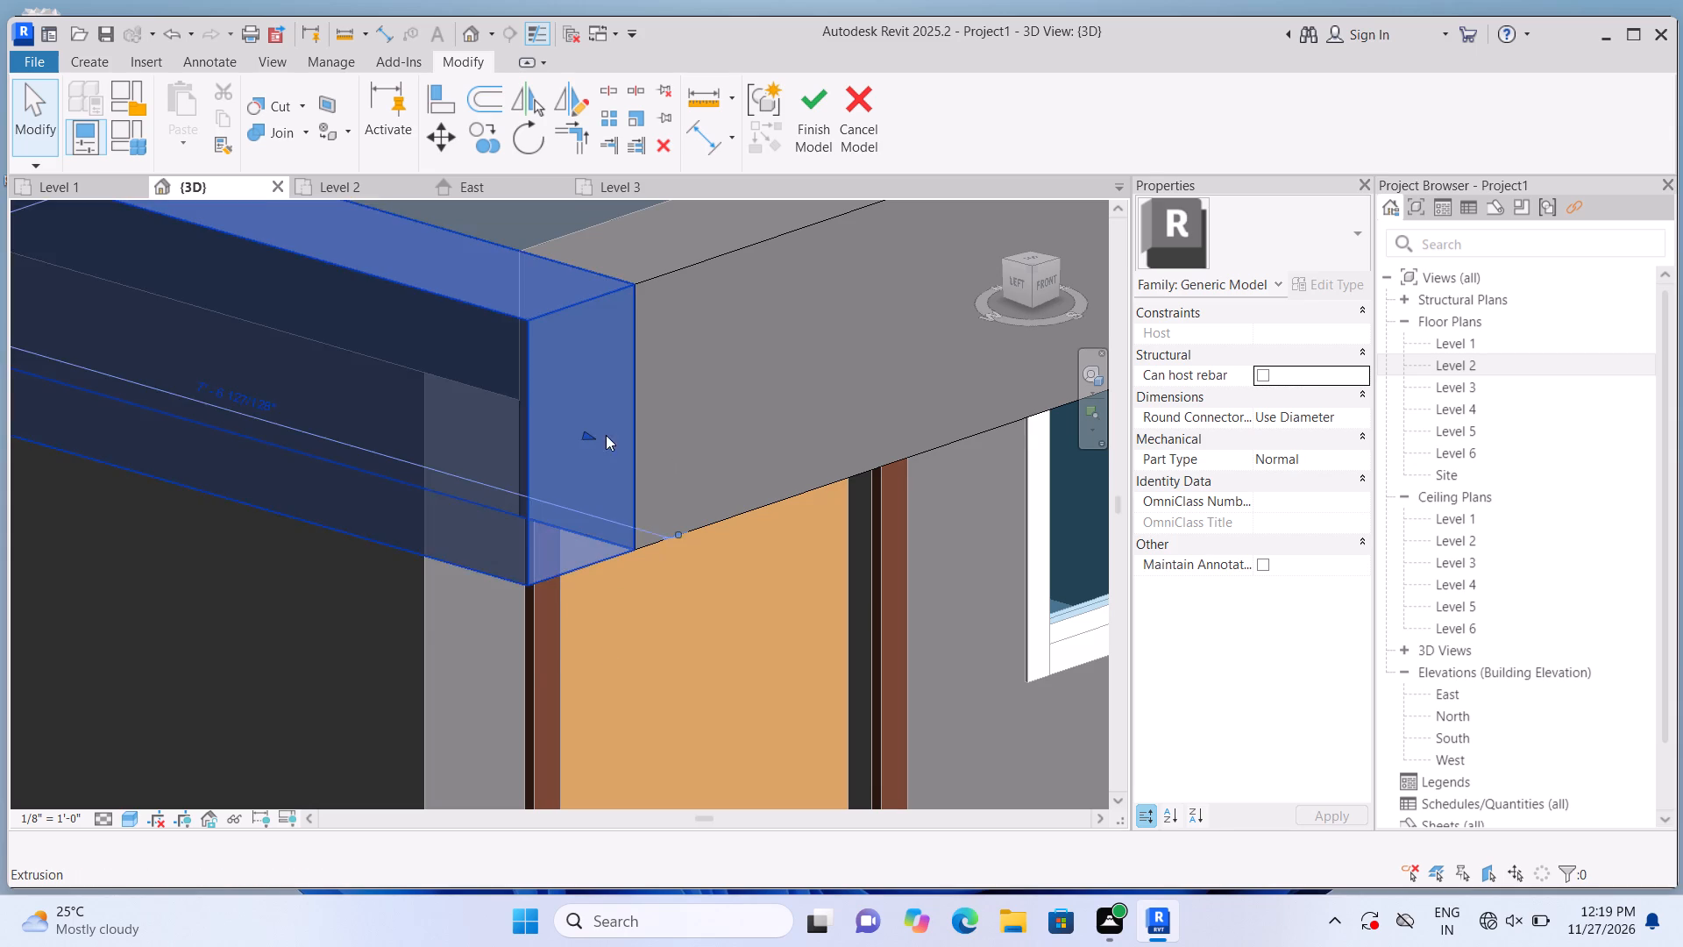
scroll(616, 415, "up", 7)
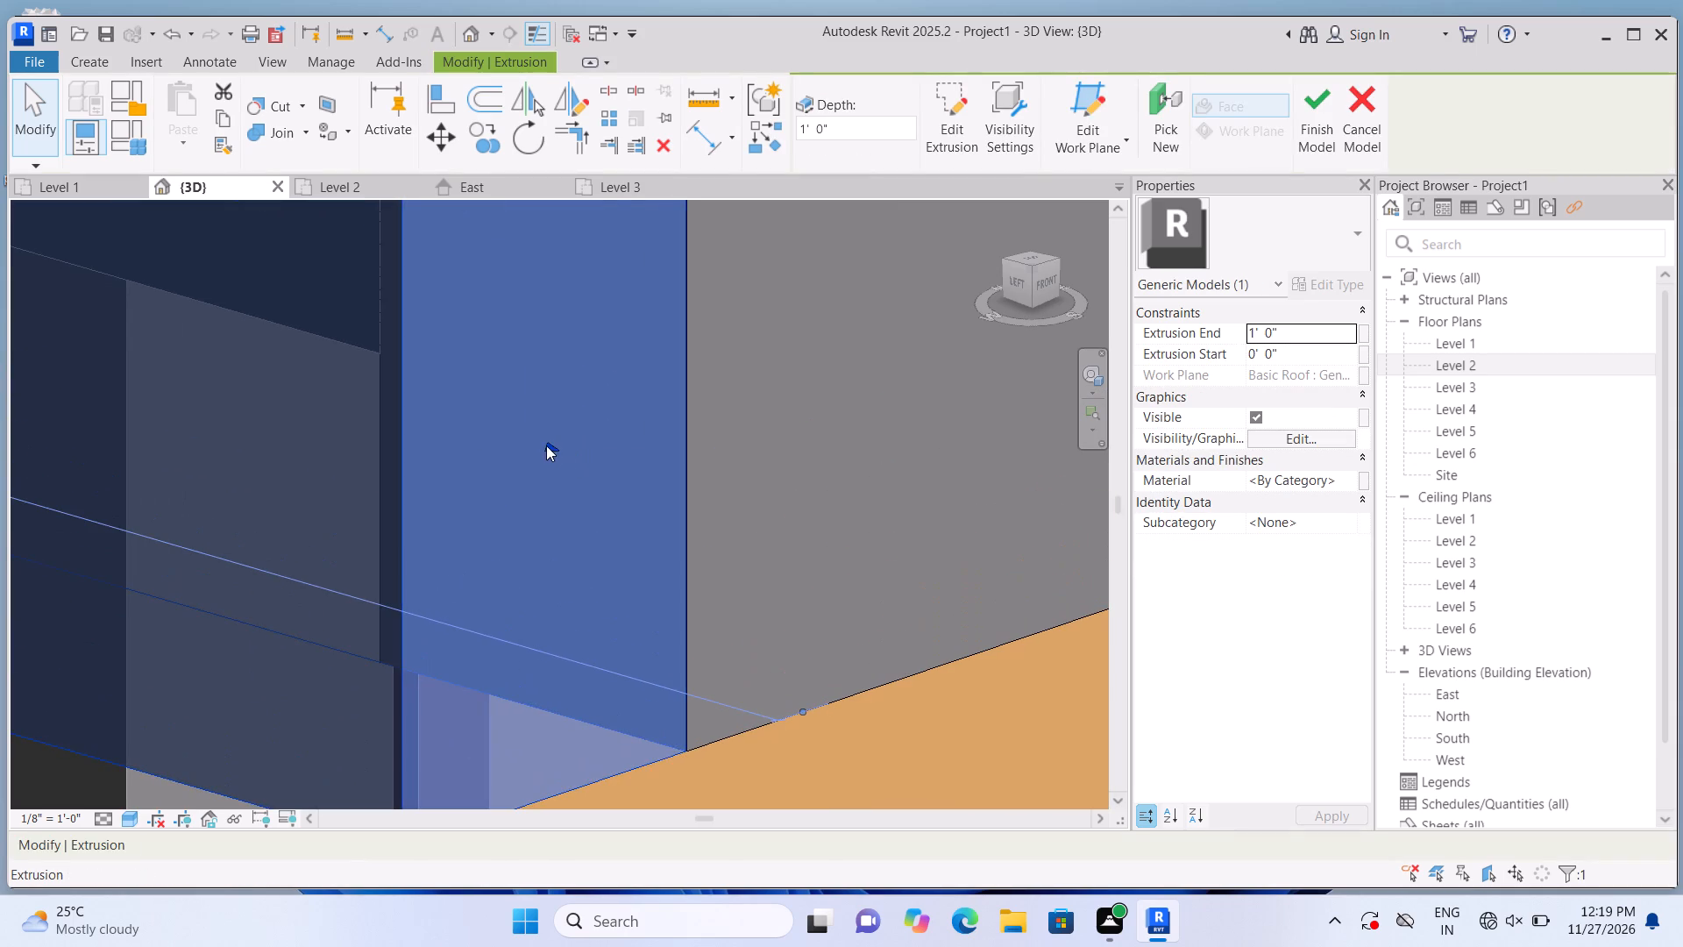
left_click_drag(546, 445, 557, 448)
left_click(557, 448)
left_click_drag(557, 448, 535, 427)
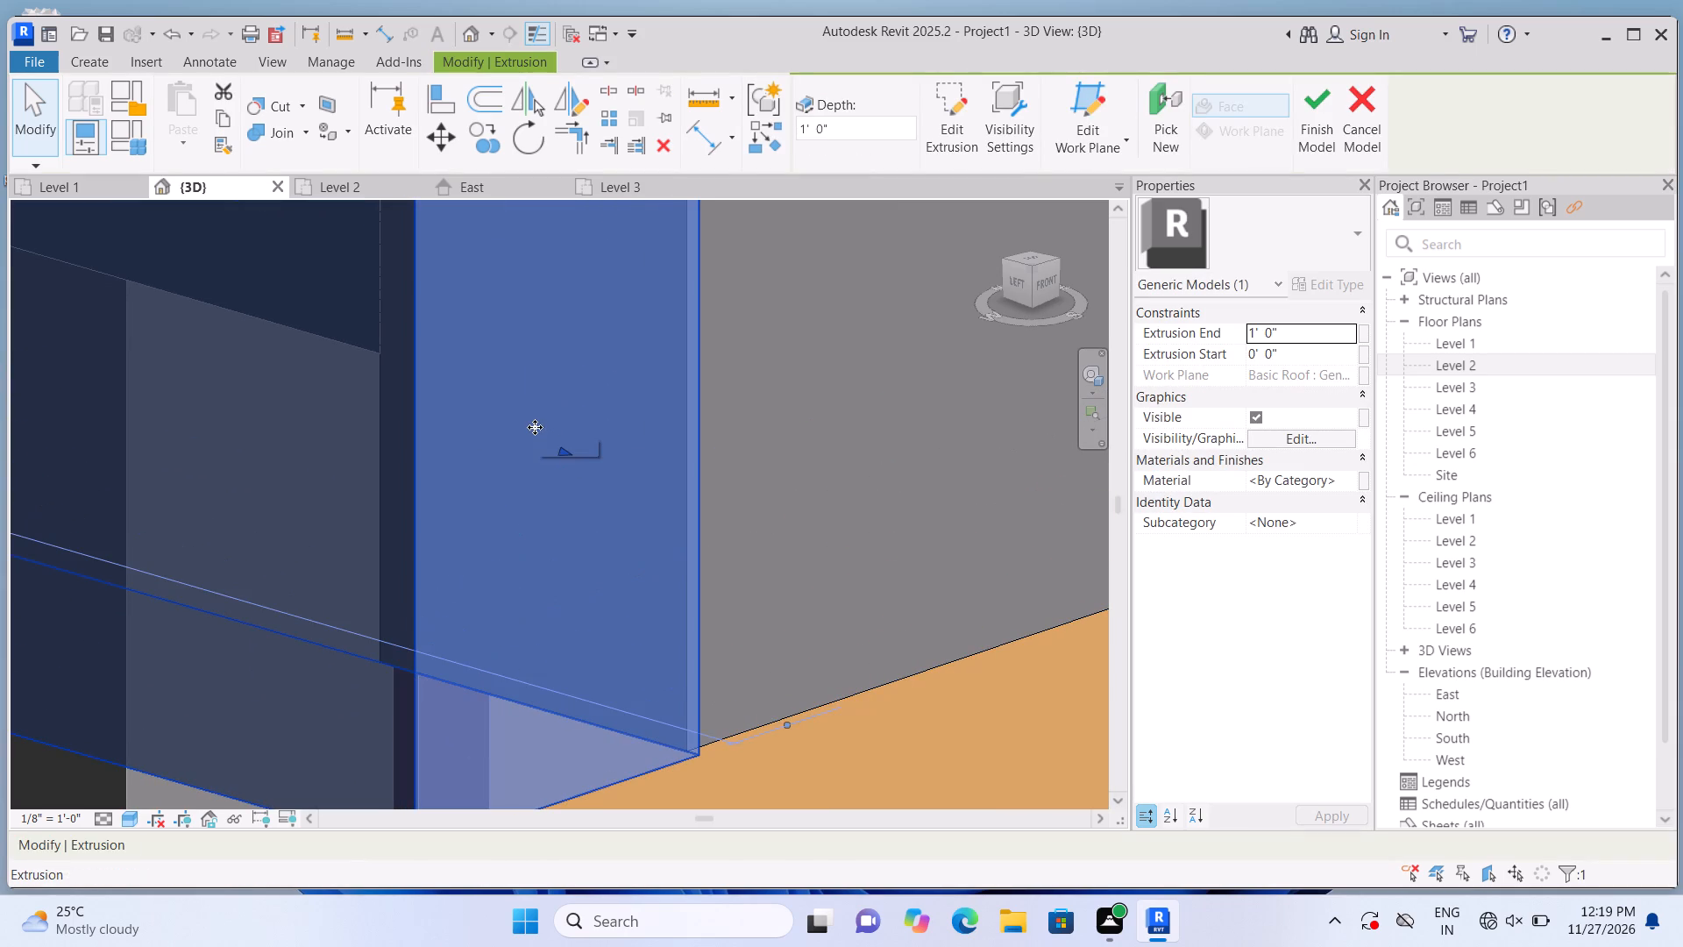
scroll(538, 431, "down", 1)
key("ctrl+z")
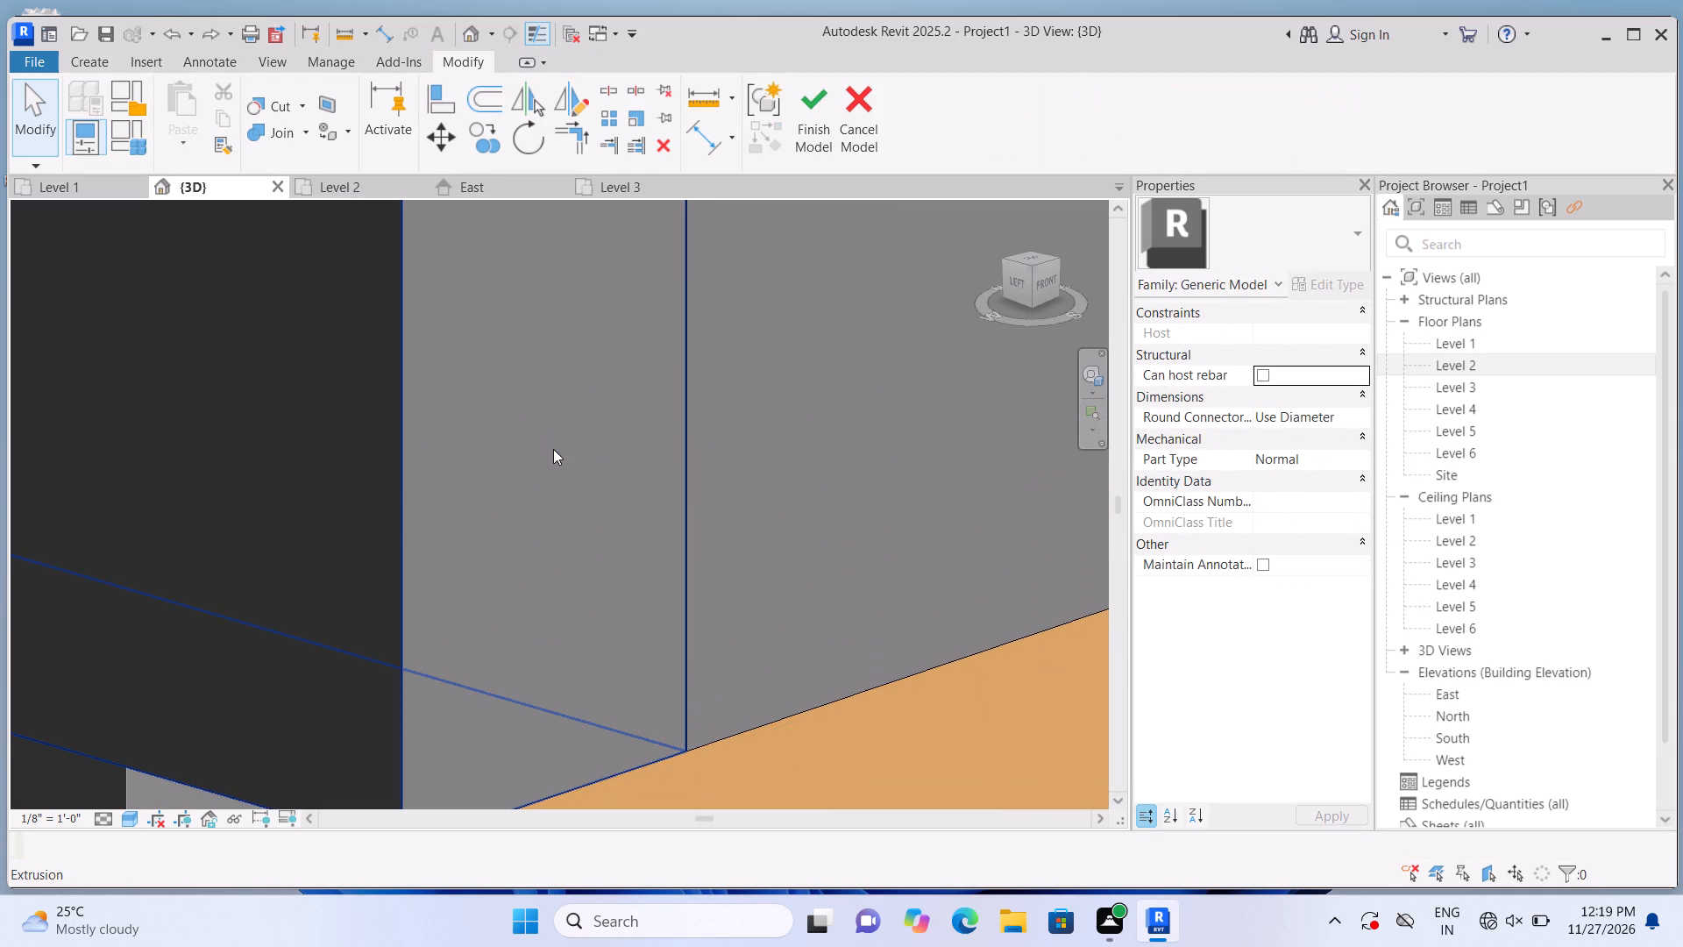
Check the top roof's side and front bands individually where they meet at the corner.
left_click(580, 454)
scroll(587, 451, "down", 7)
key("Escape")
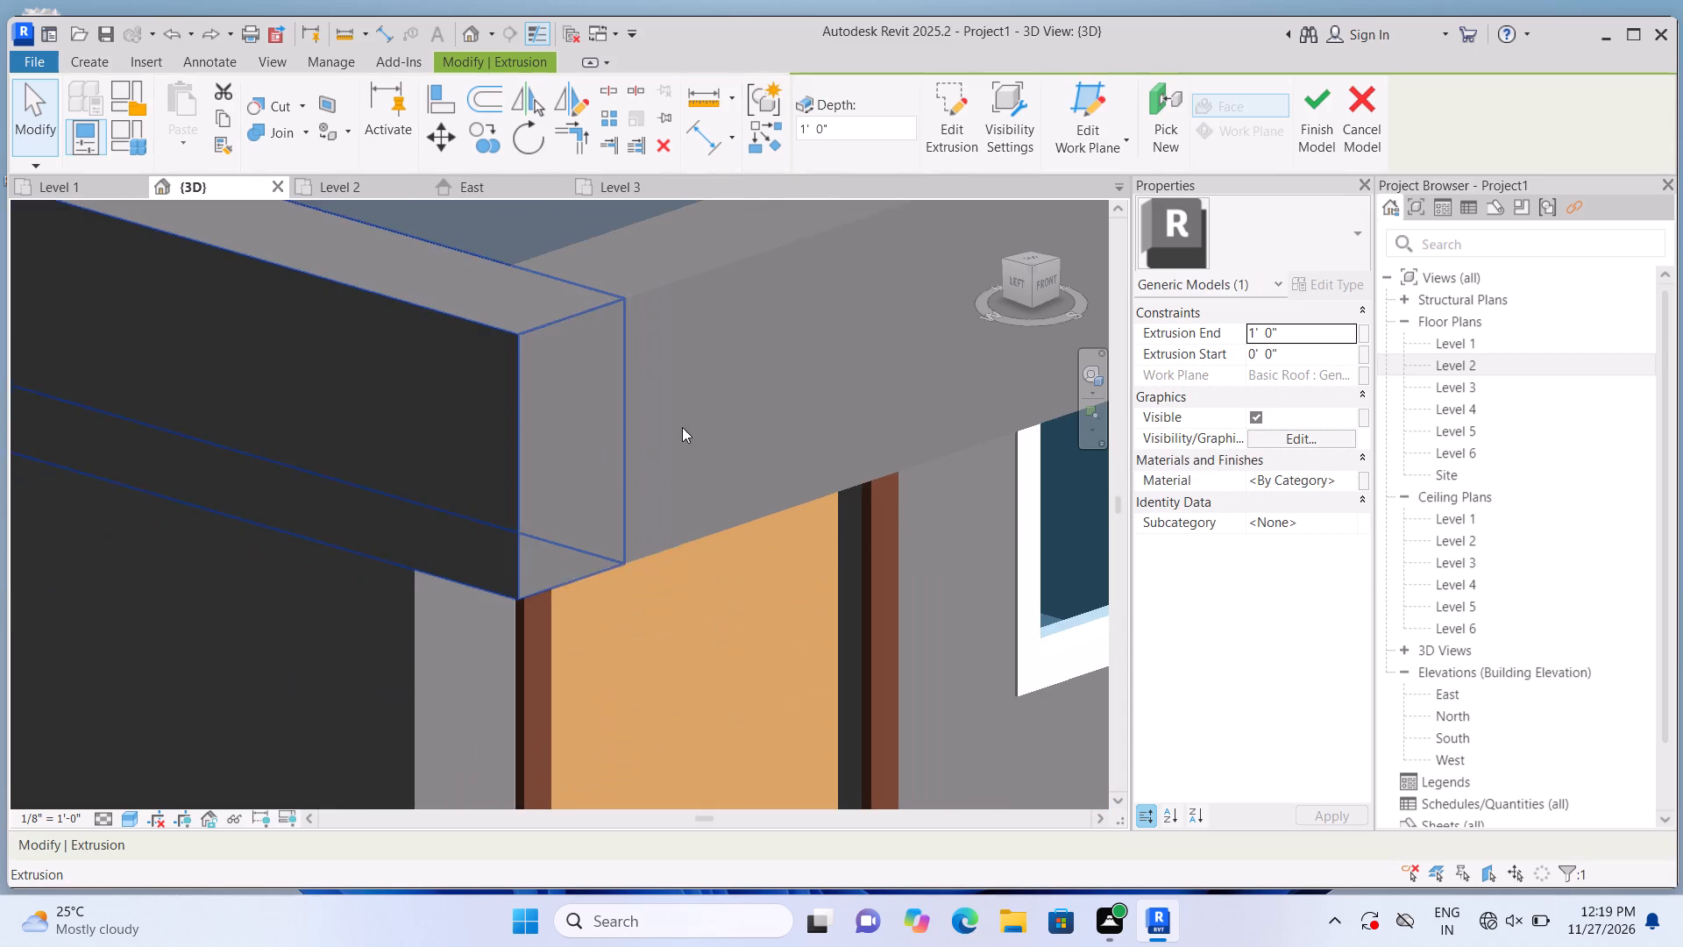
left_click(761, 403)
scroll(614, 414, "up", 2)
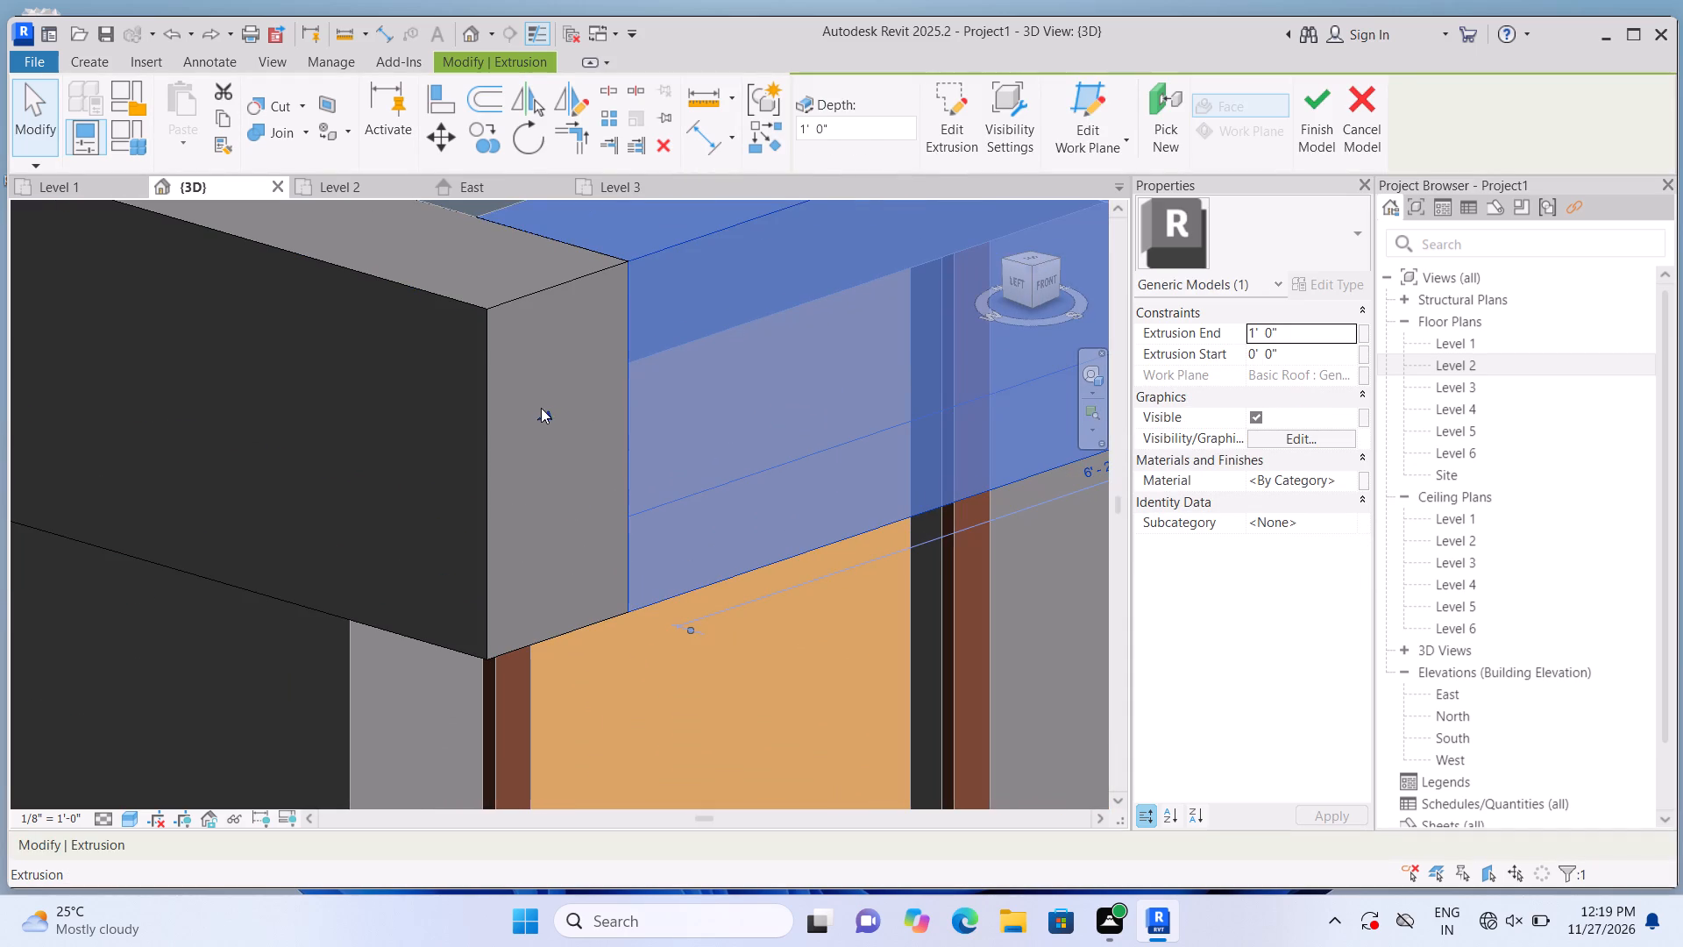
left_click(544, 414)
key("Escape")
scroll(545, 404, "down", 2)
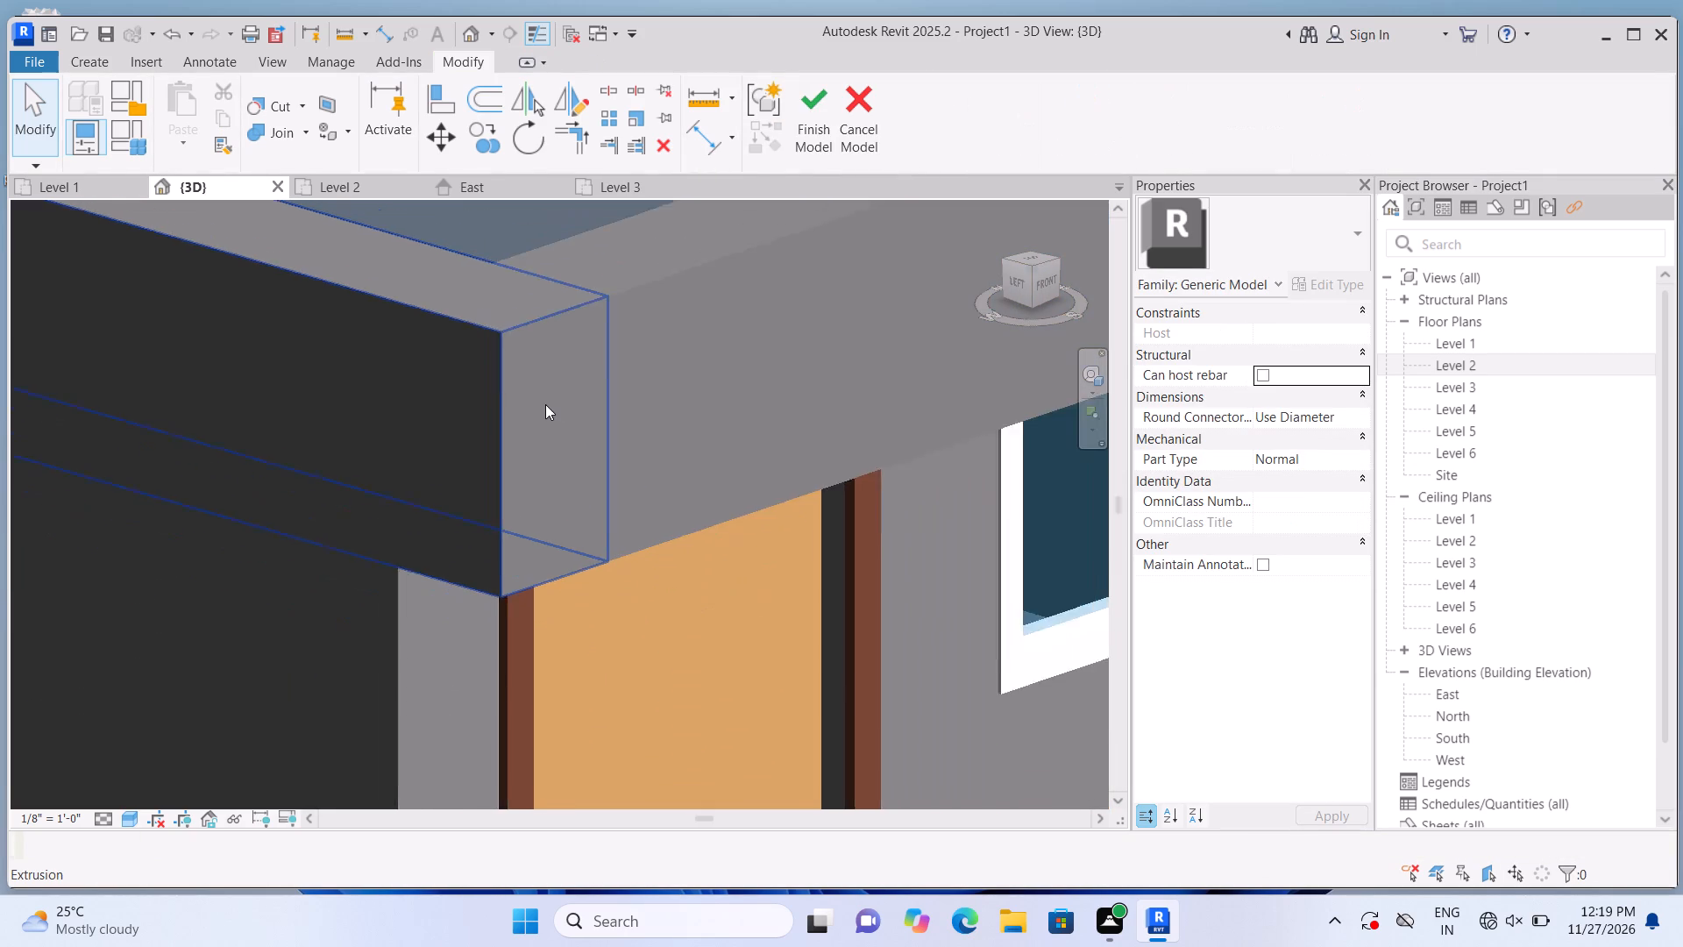
Apply Join Geometry again to the top roof's side band and front band.
scroll(545, 404, "down", 4)
left_click(302, 131)
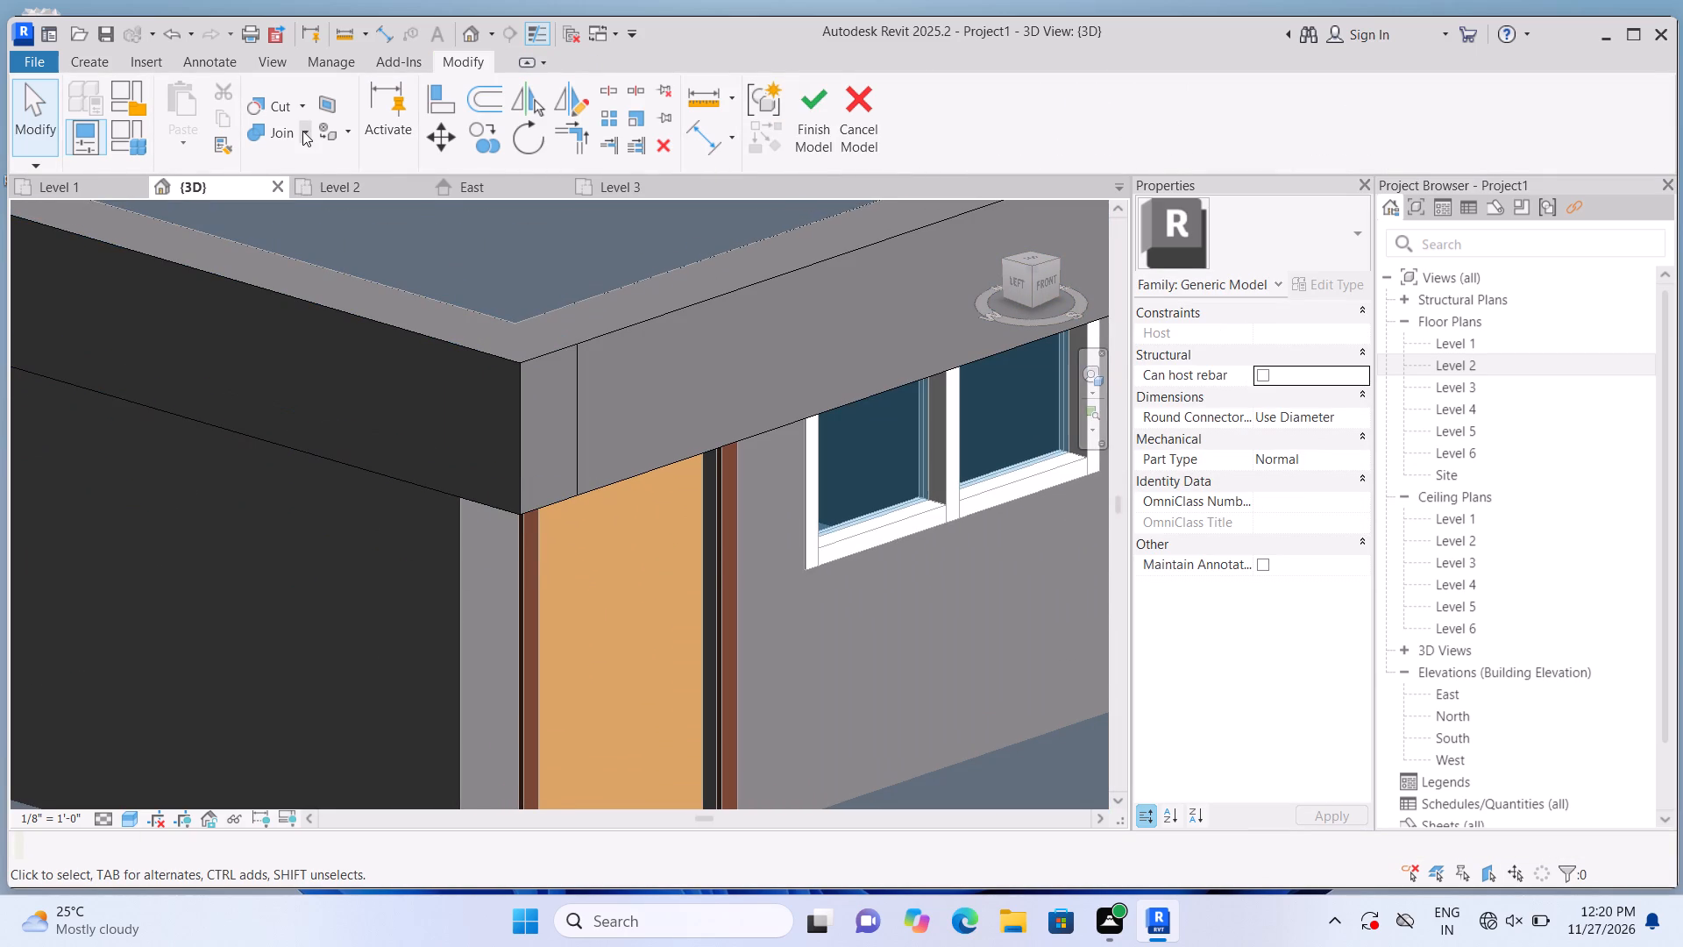
left_click(313, 164)
left_click(433, 347)
left_click(612, 359)
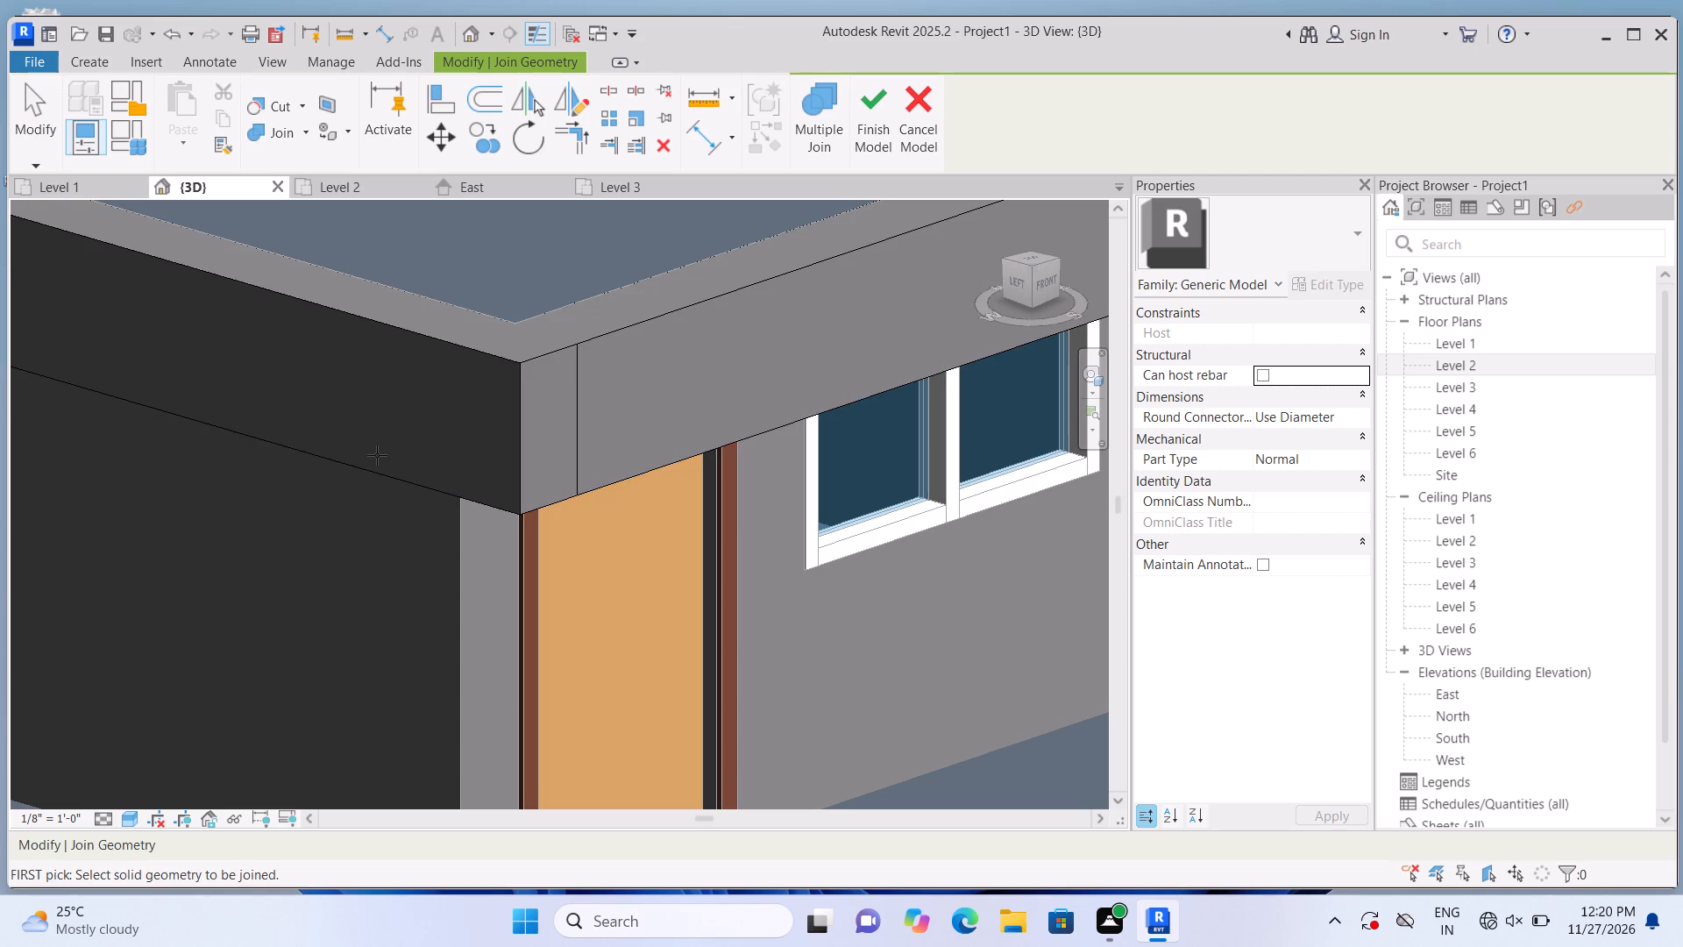
key("Escape")
key("Escape")
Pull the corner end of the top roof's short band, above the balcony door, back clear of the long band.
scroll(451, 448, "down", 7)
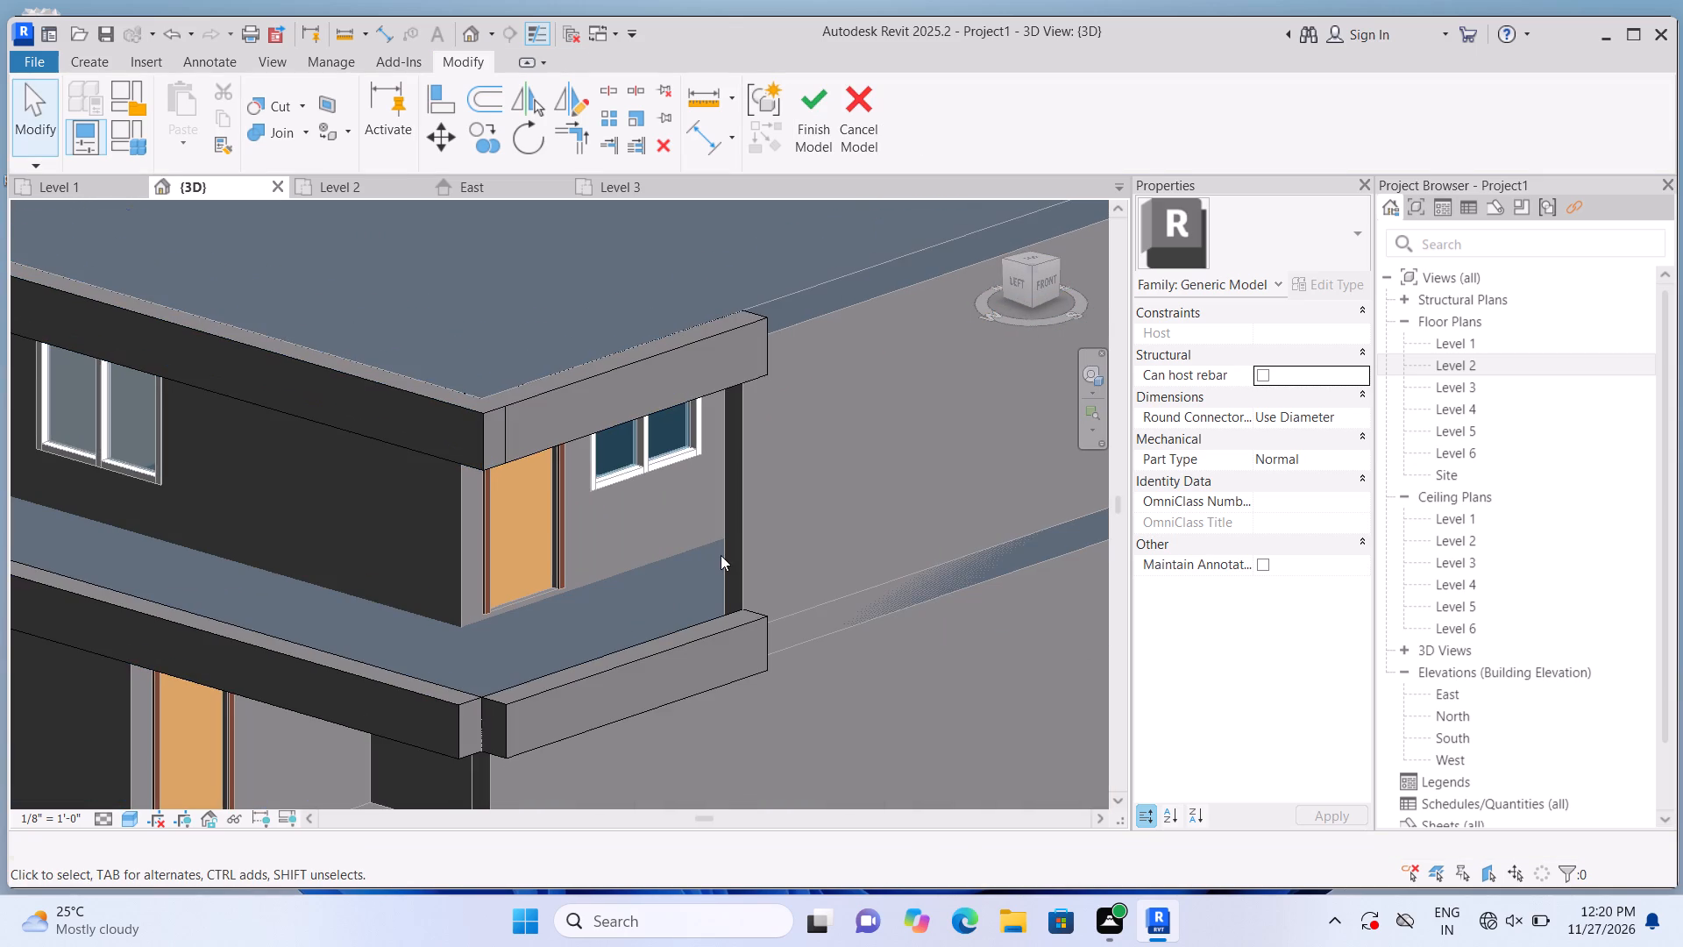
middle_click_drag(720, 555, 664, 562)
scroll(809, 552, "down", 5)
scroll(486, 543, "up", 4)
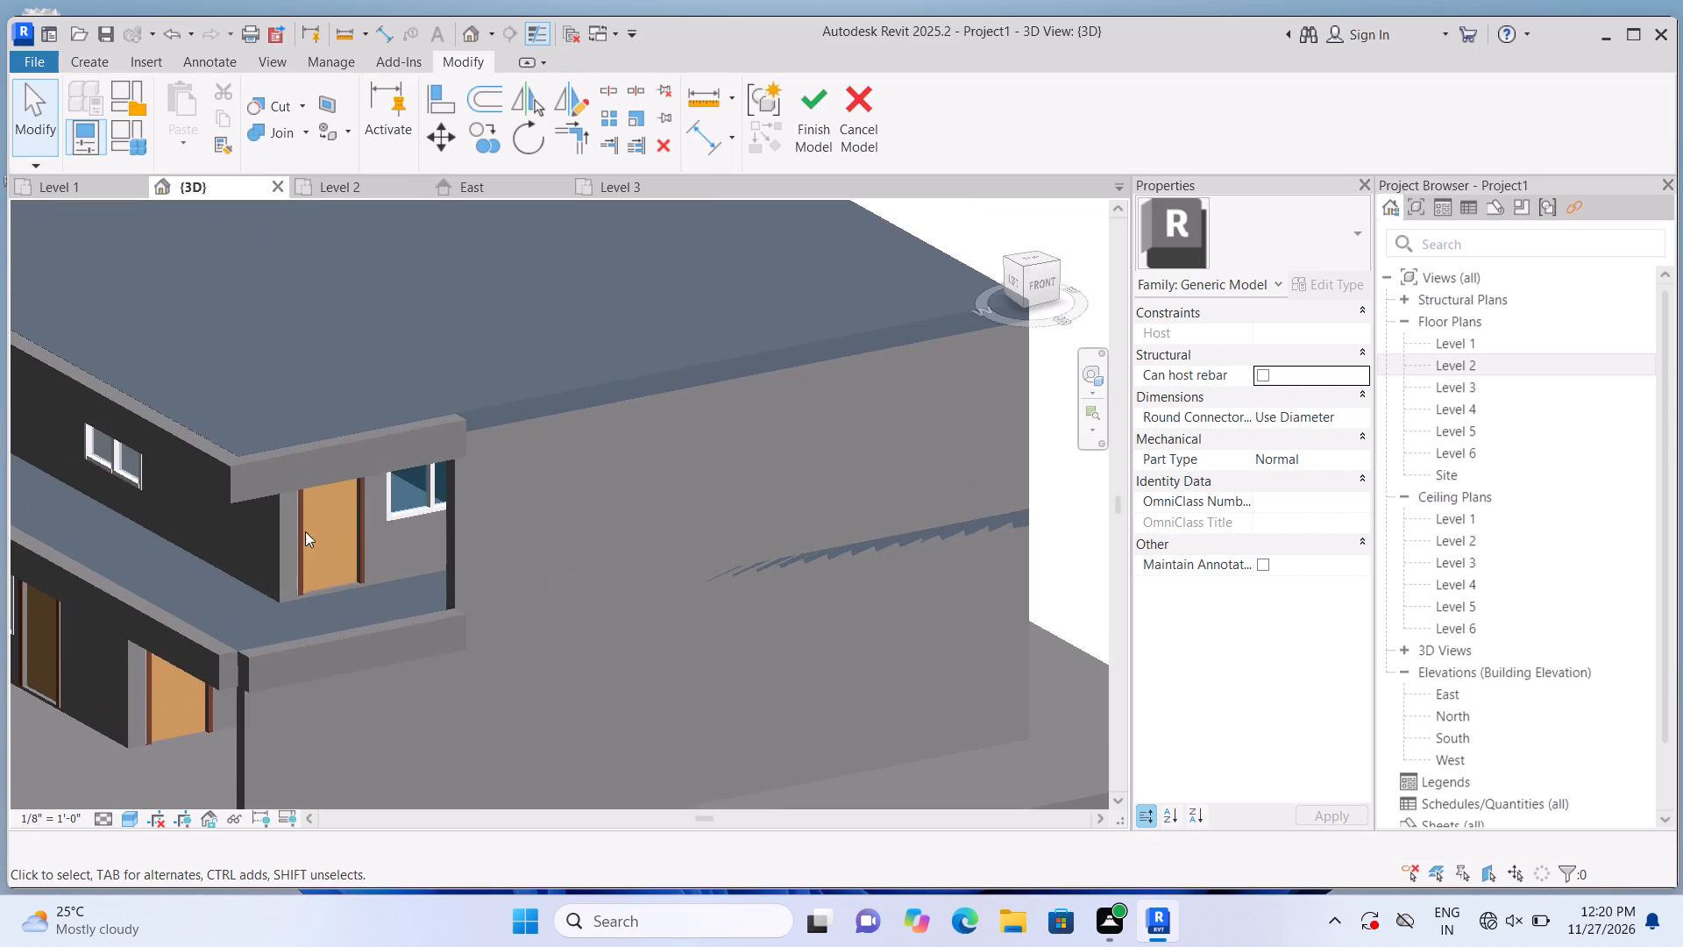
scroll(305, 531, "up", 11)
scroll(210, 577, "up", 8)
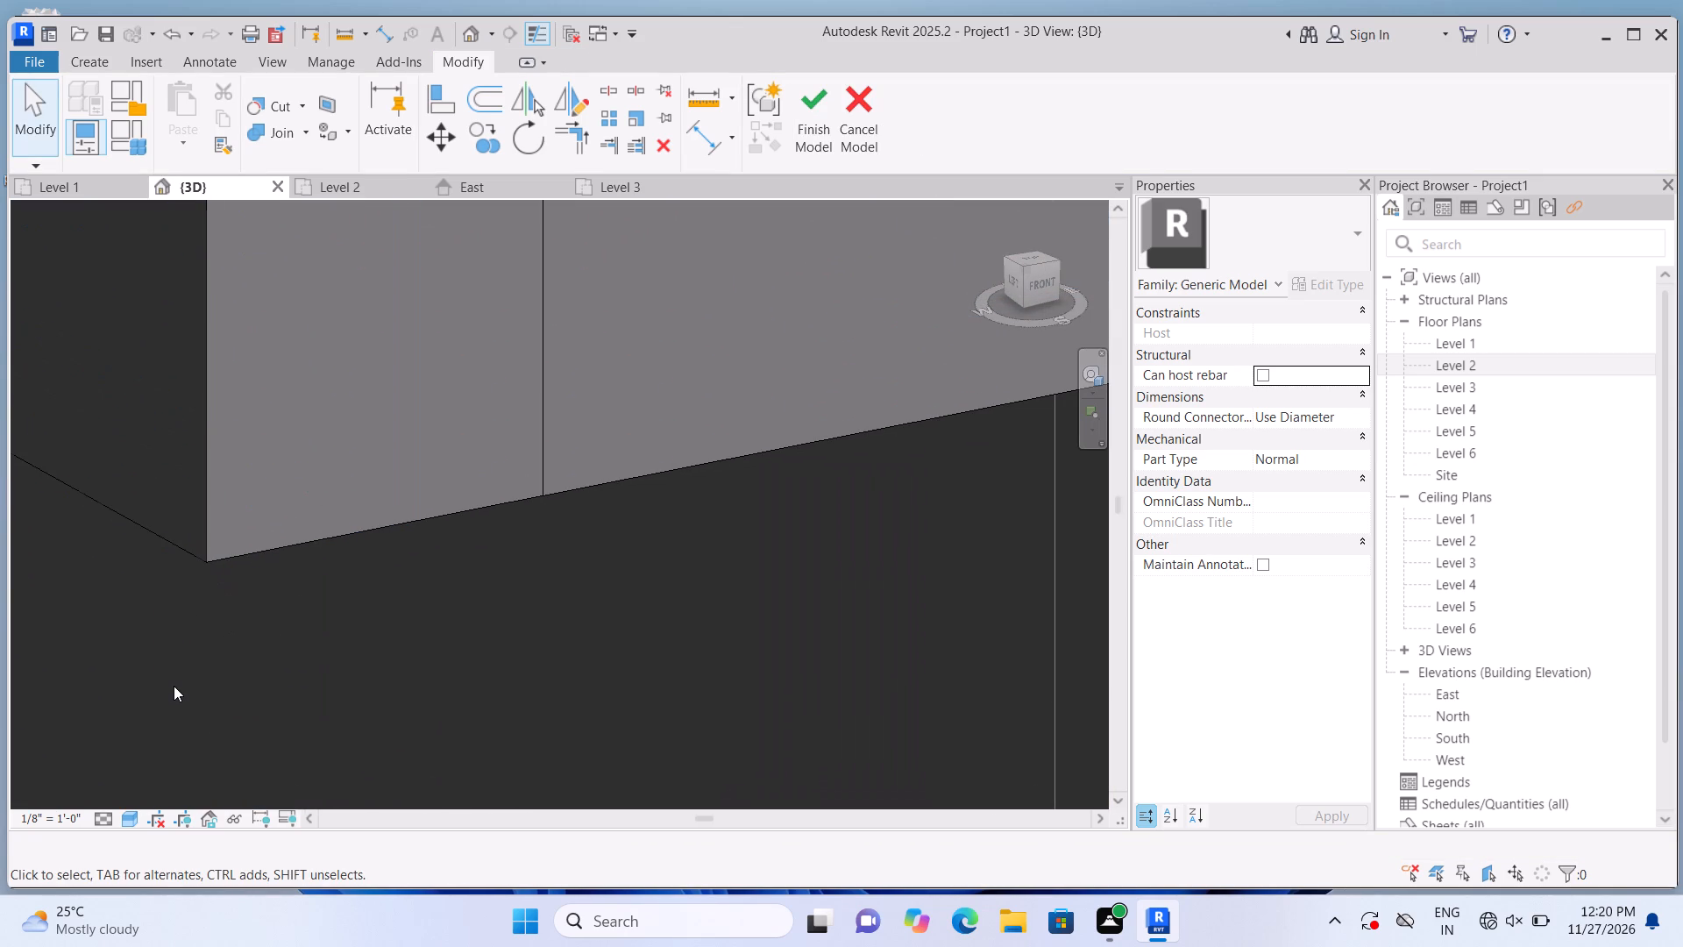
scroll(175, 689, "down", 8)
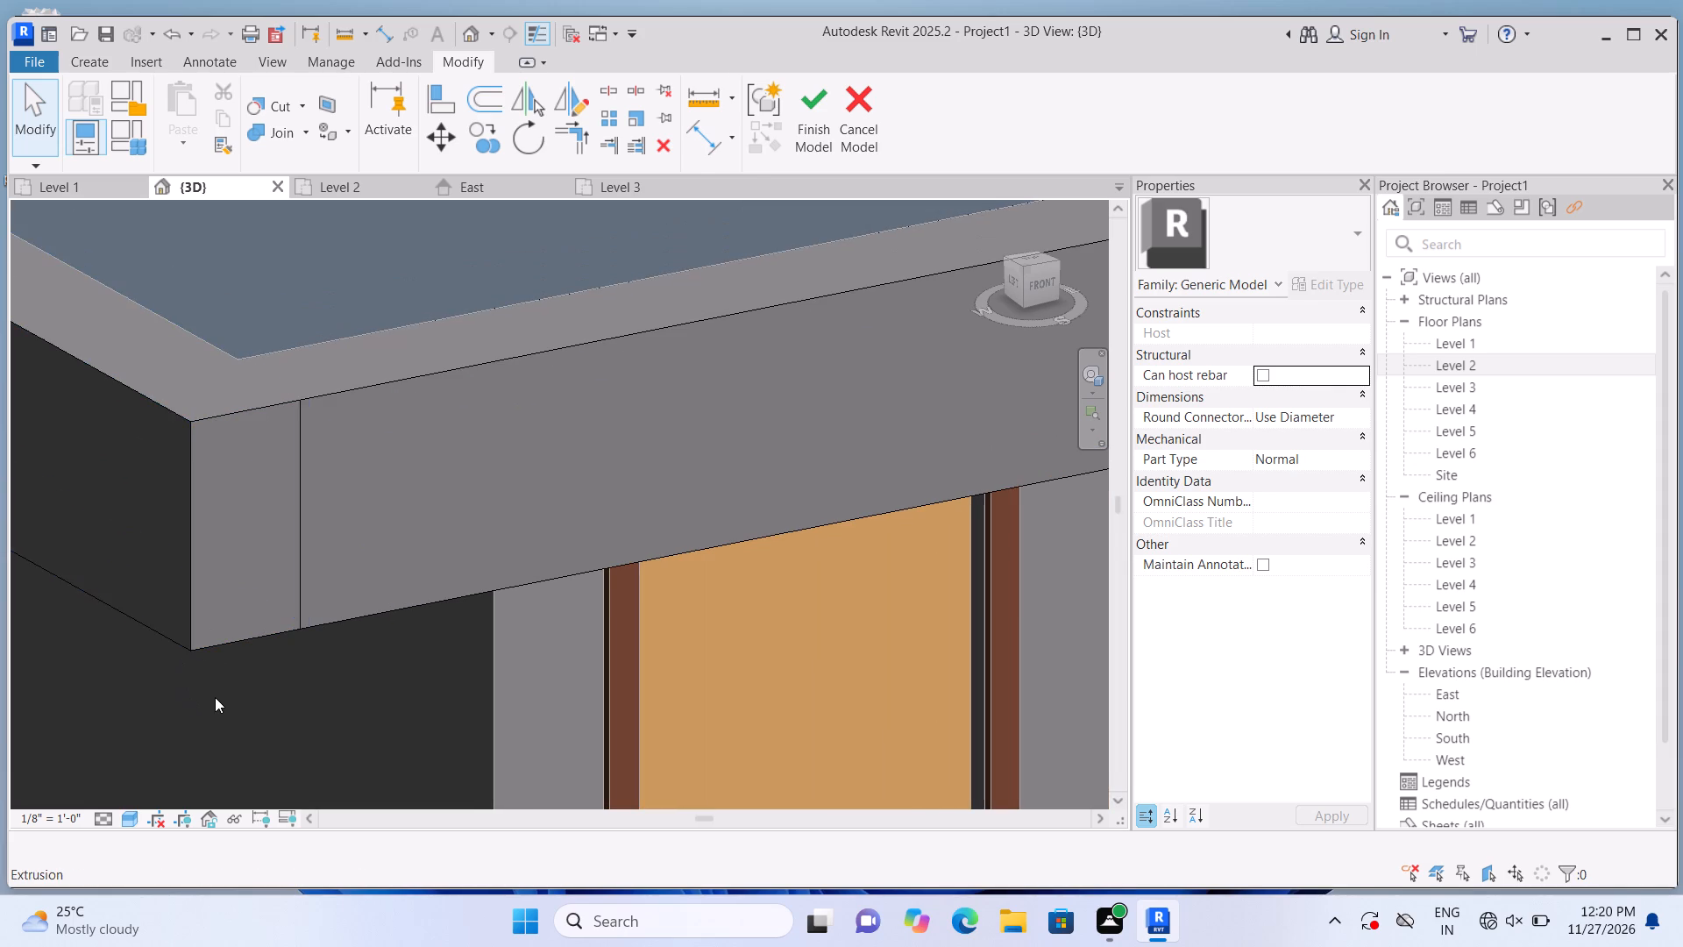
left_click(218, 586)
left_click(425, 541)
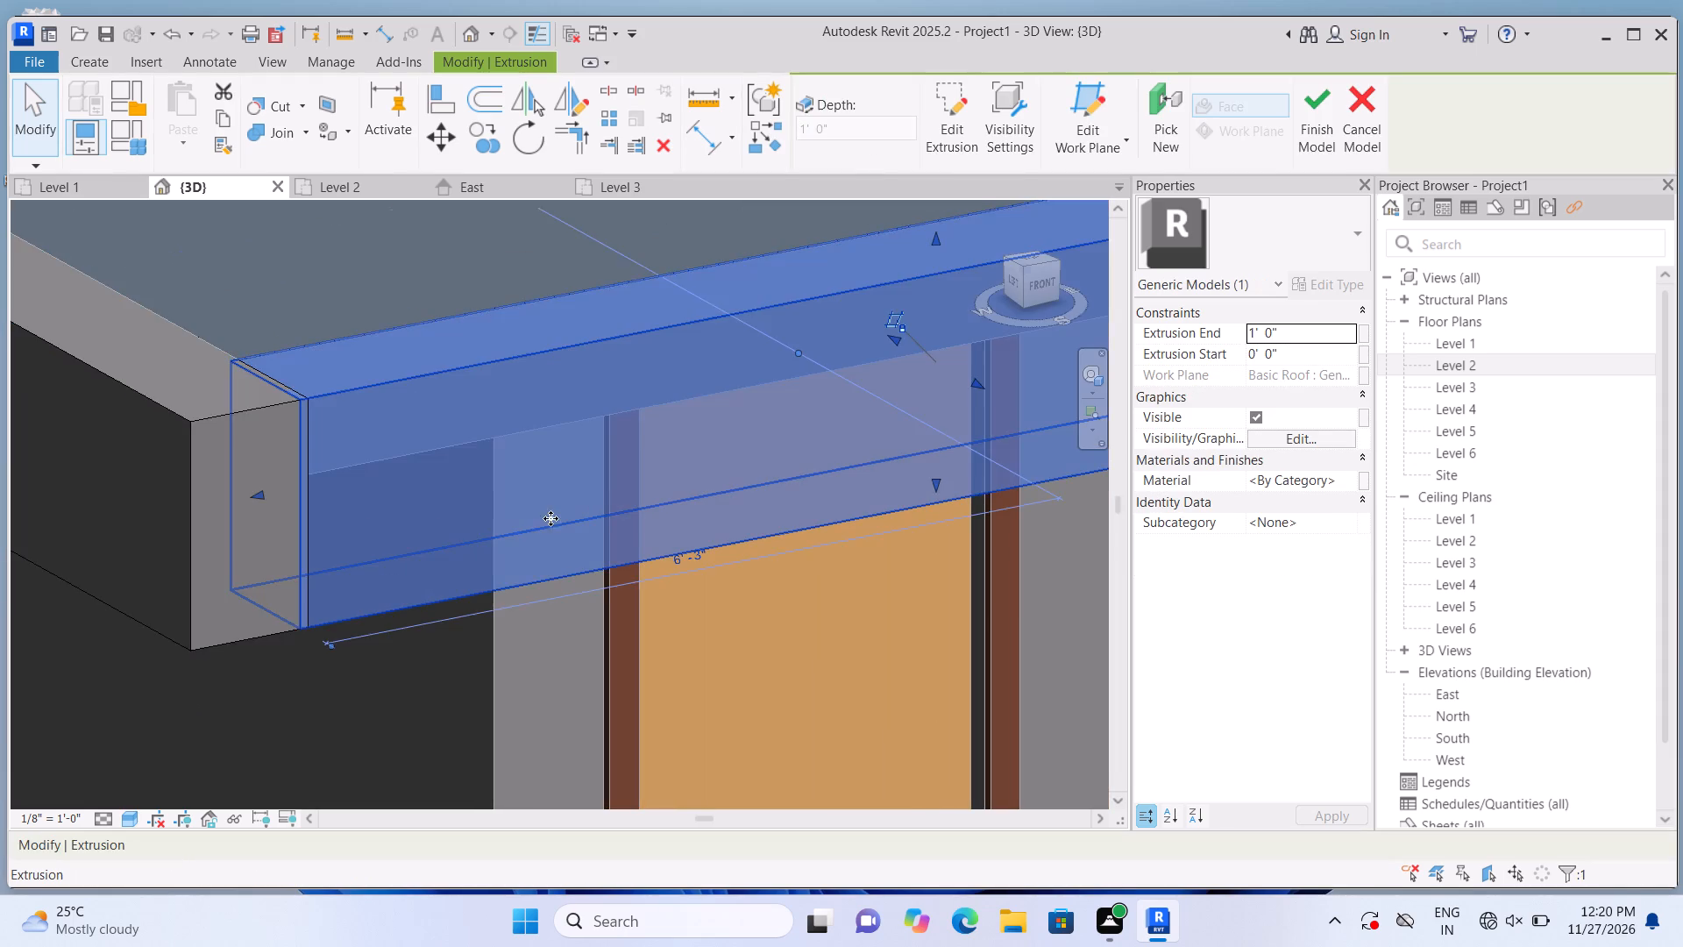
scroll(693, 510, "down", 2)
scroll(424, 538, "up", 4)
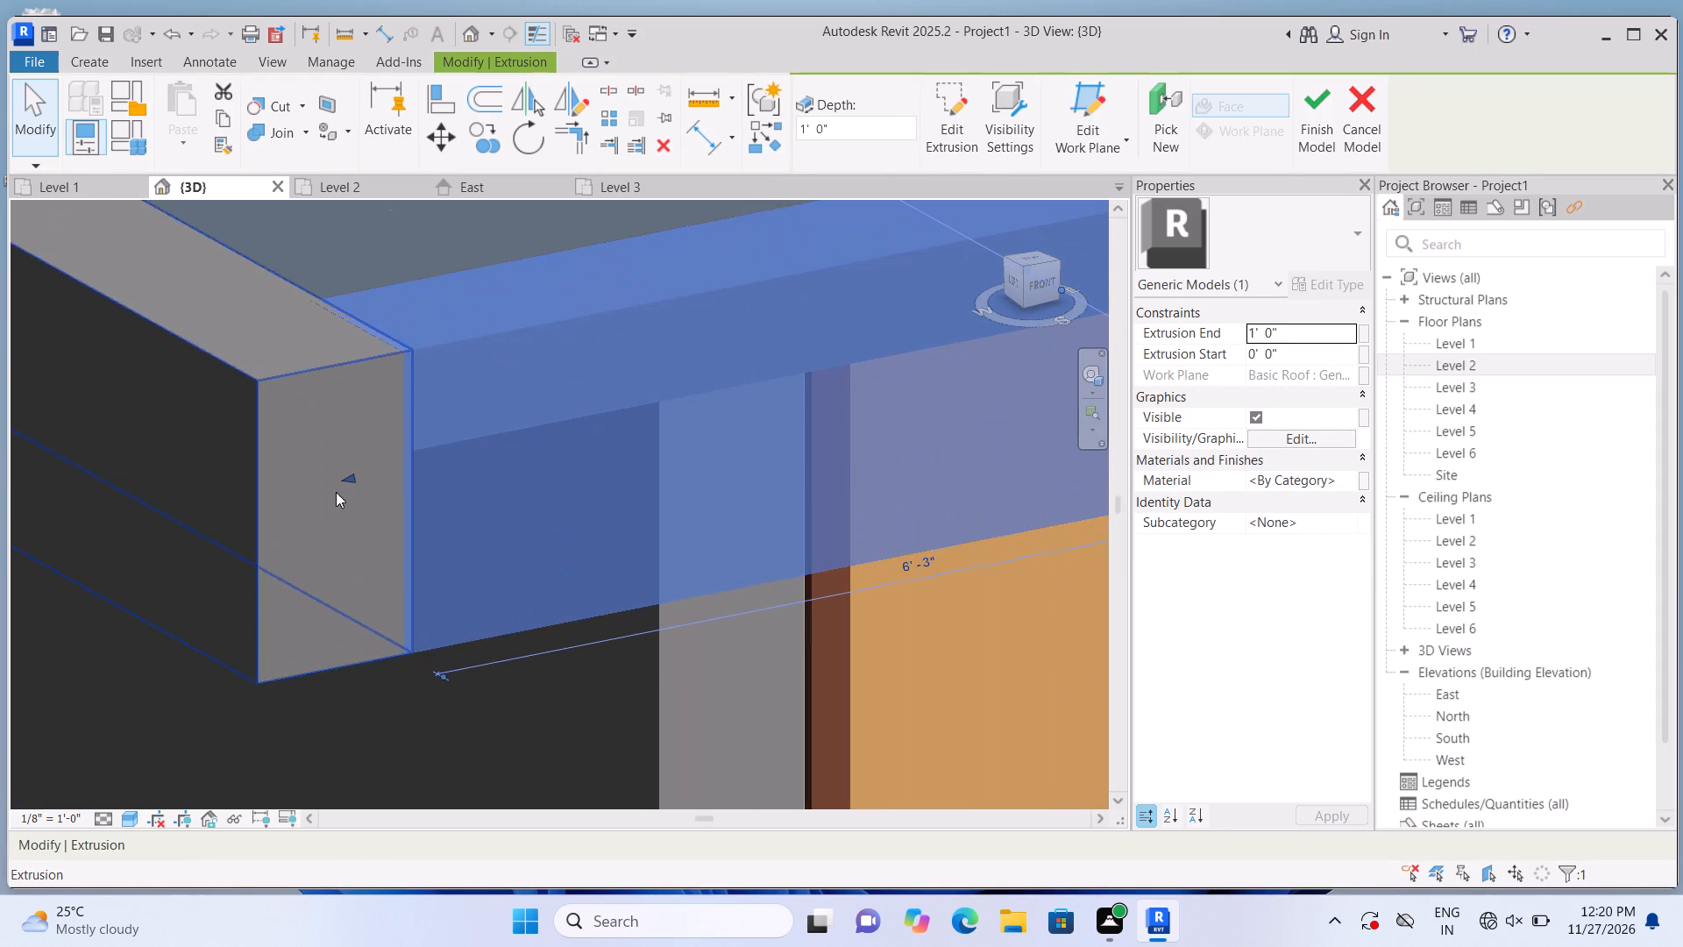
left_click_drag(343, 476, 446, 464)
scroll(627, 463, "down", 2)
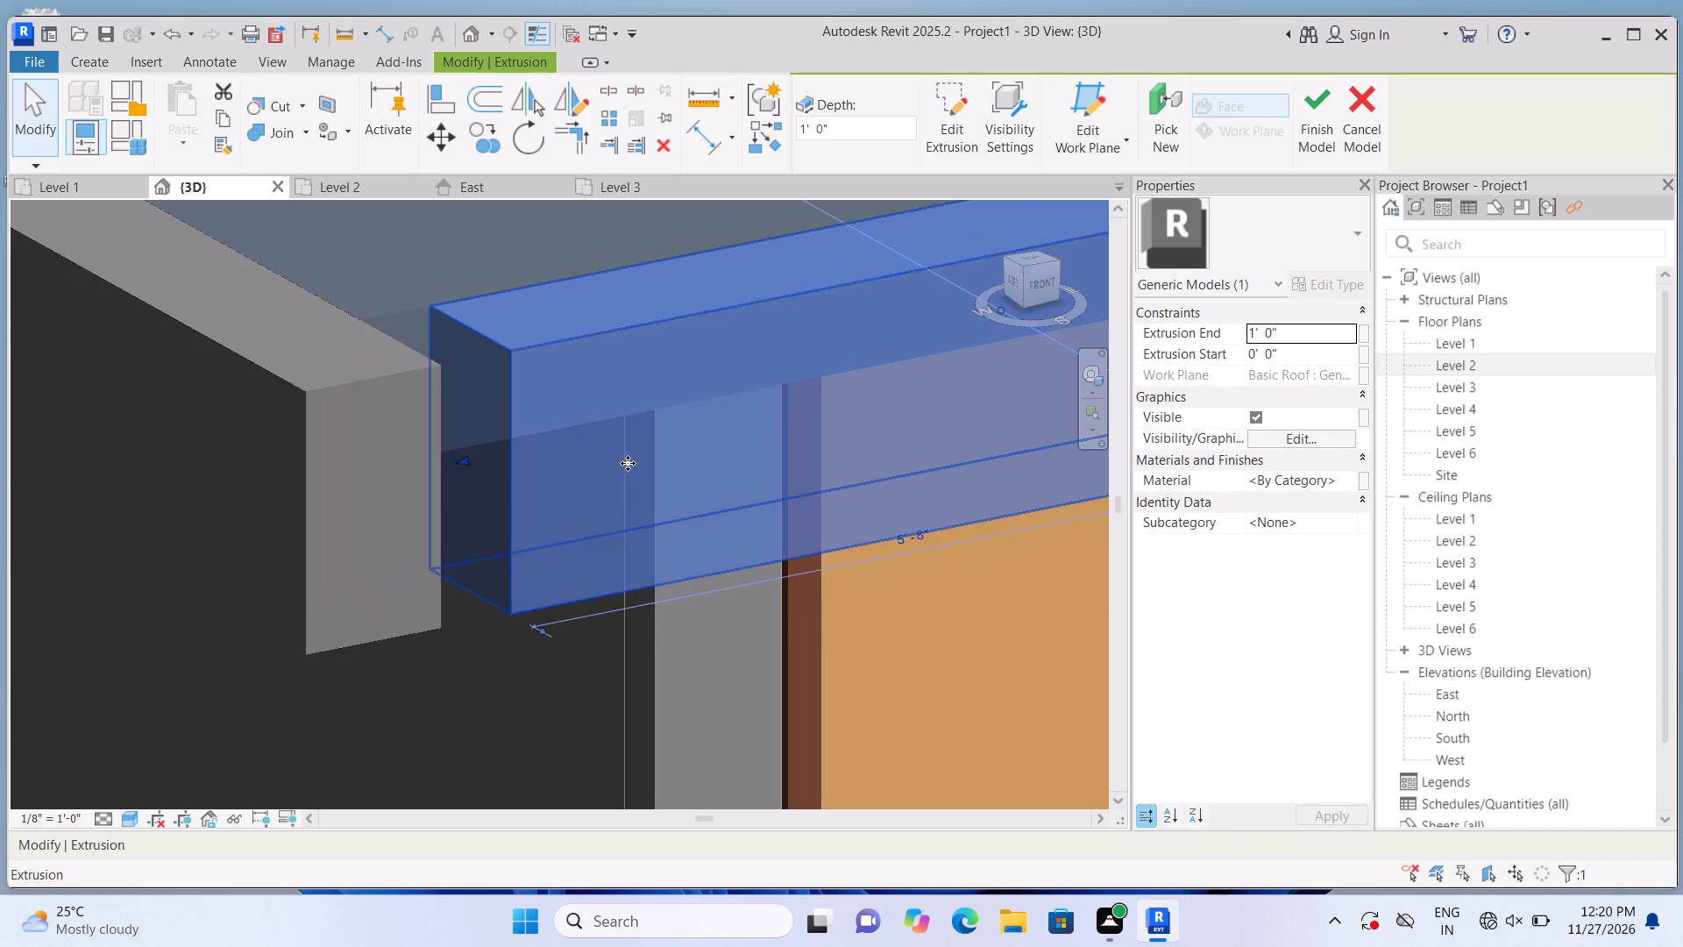
Stretch the top roof's short band back through the corner until its end meets the long band's outer face.
scroll(628, 463, "down", 2)
scroll(467, 492, "up", 4)
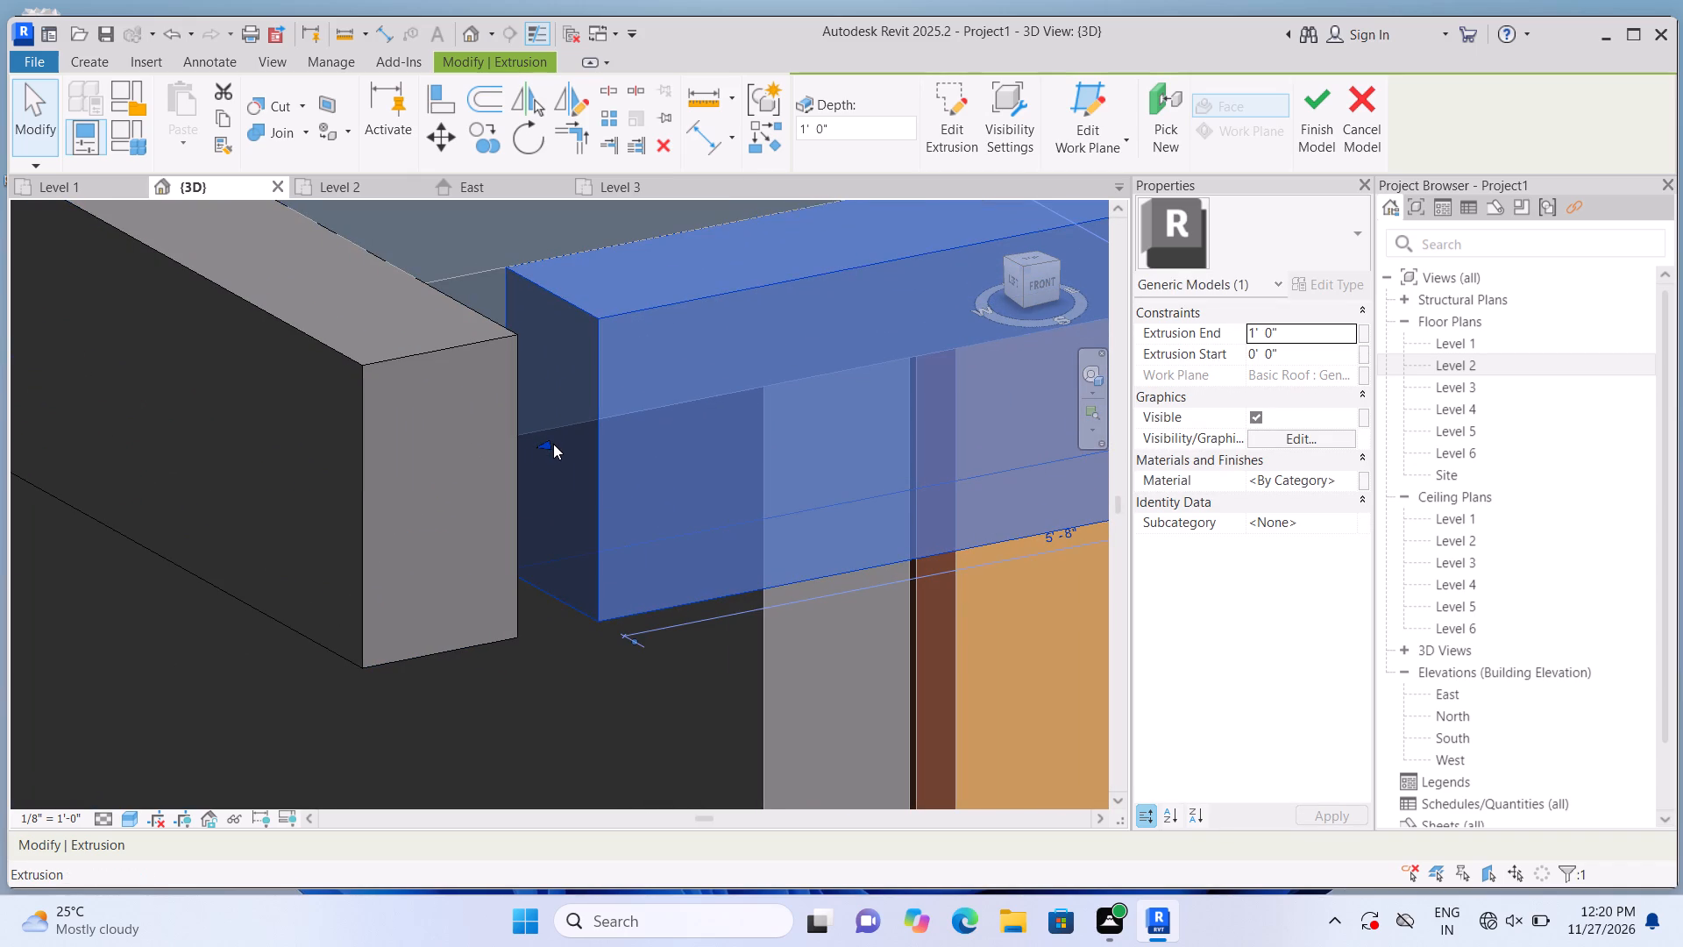
left_click_drag(541, 445, 462, 456)
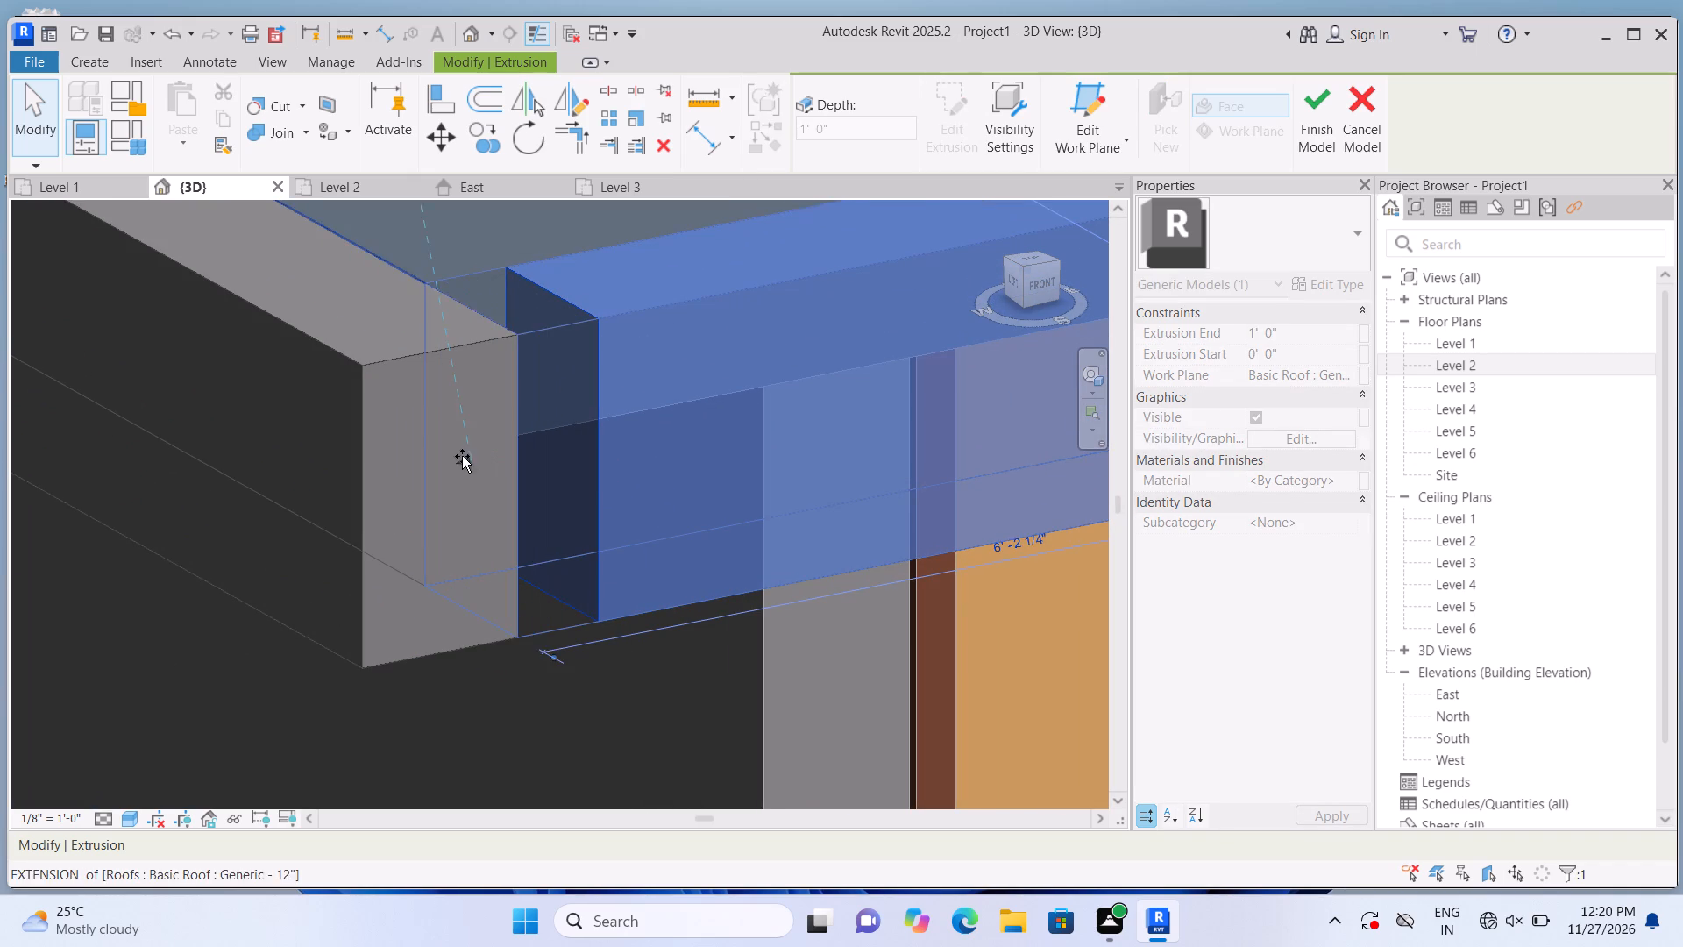
left_click_drag(462, 456, 411, 468)
scroll(530, 465, "down", 7)
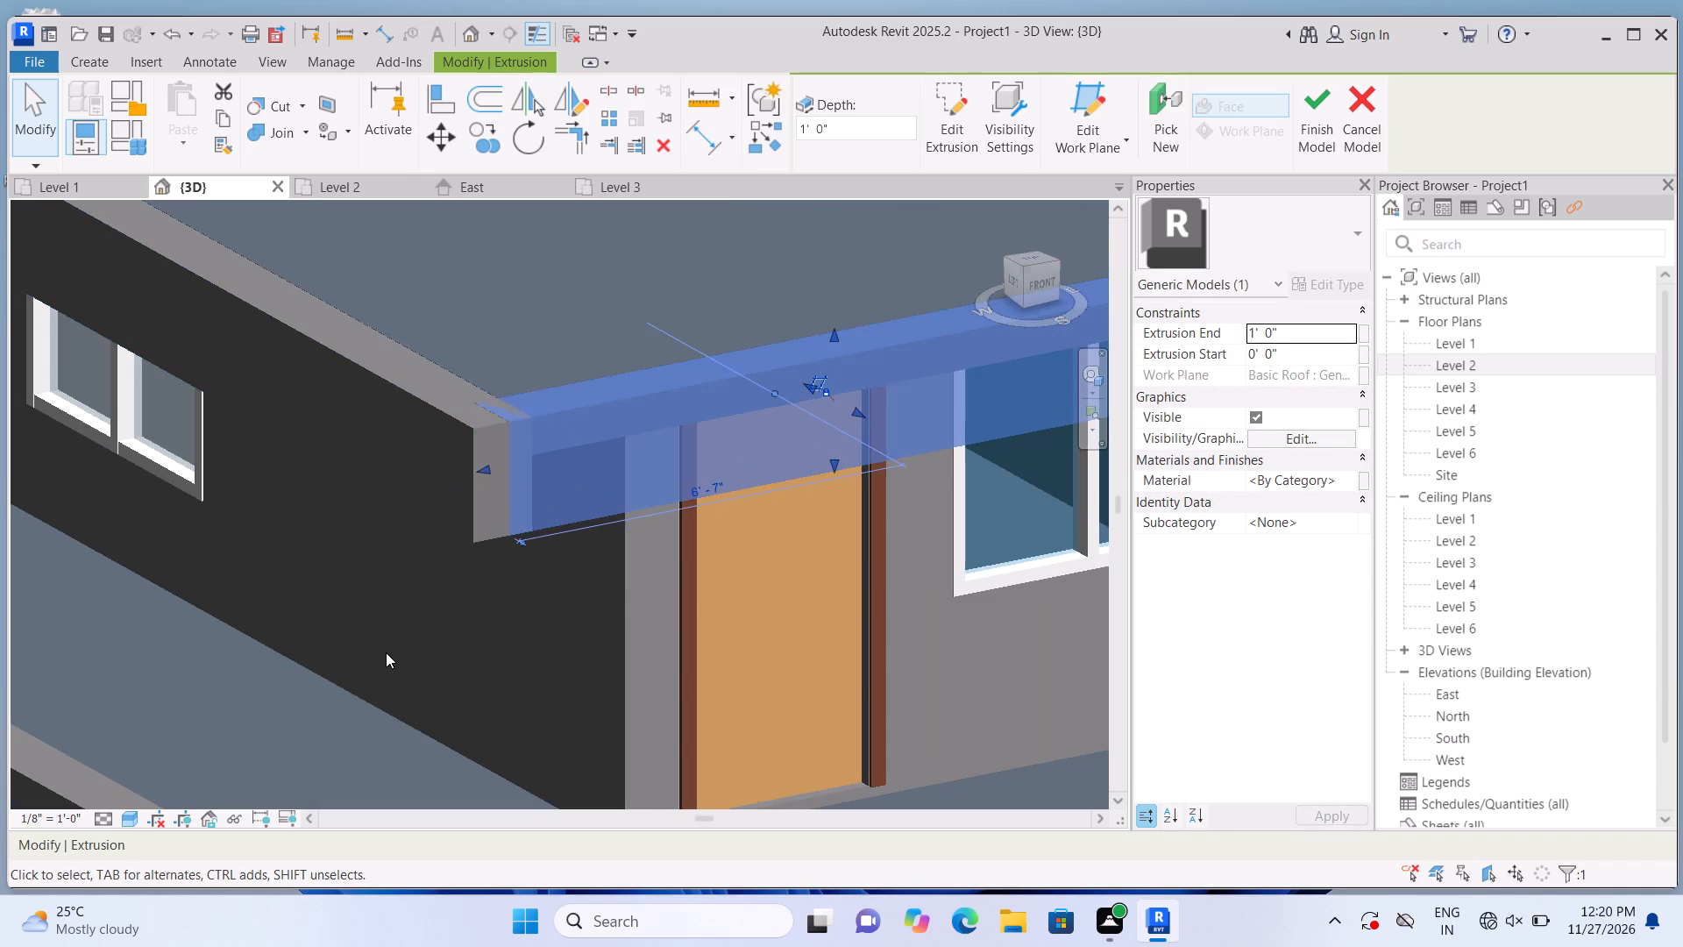
key("Escape")
scroll(388, 653, "up", 2)
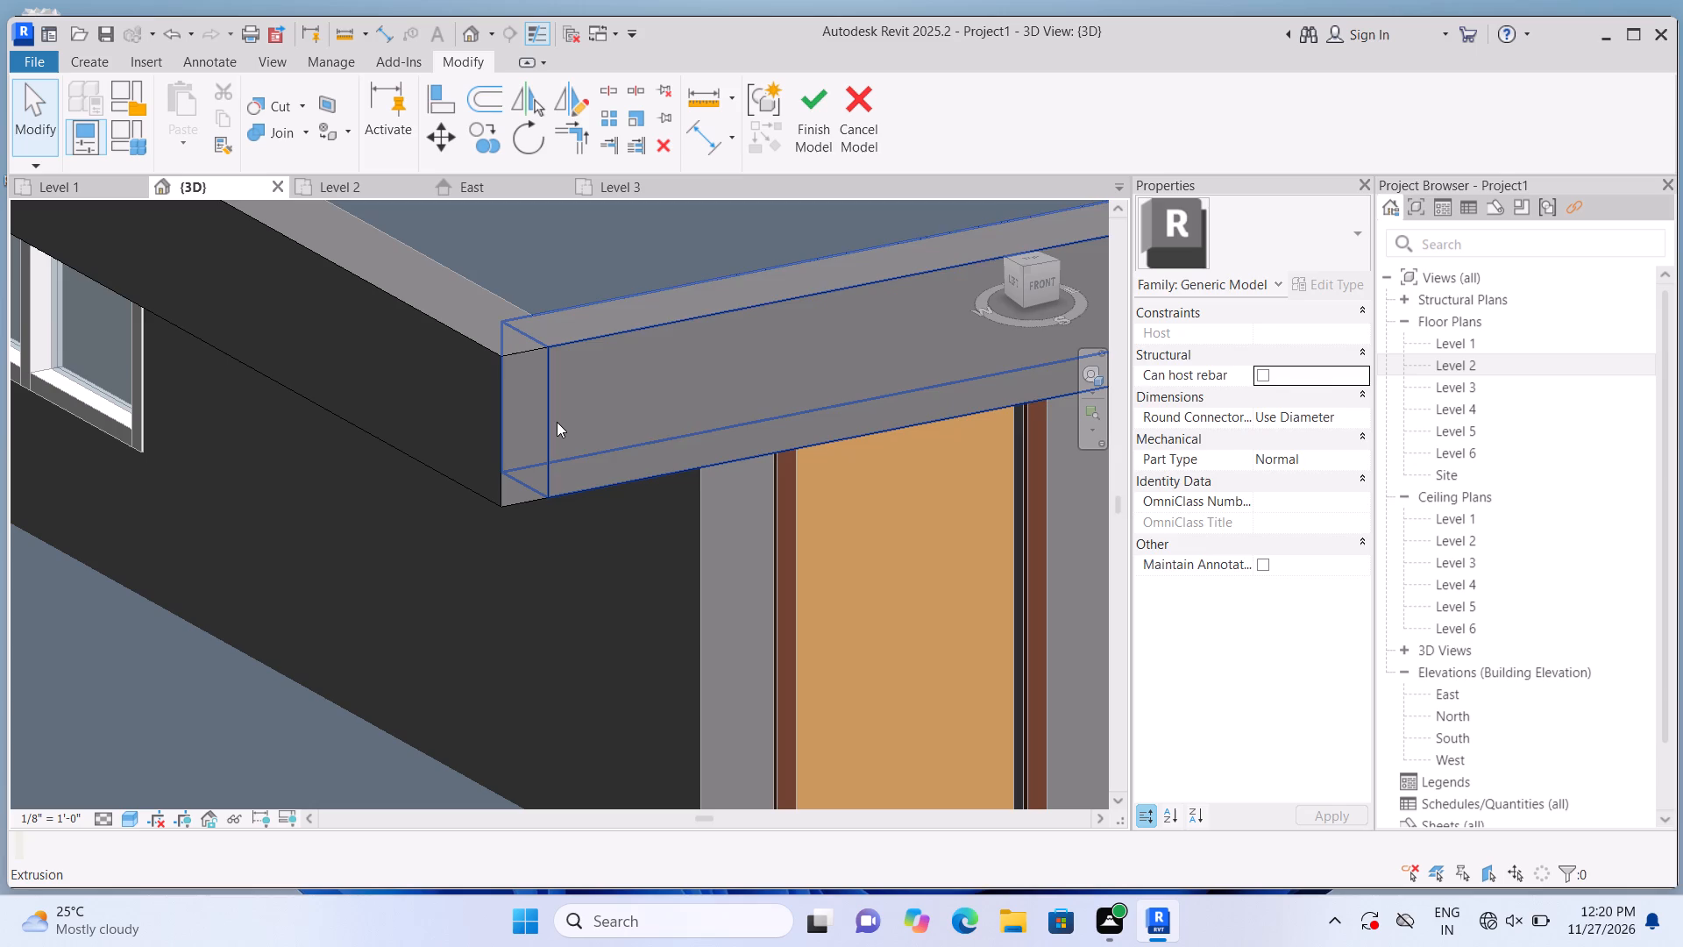
left_click(557, 422)
left_click_drag(518, 413, 487, 413)
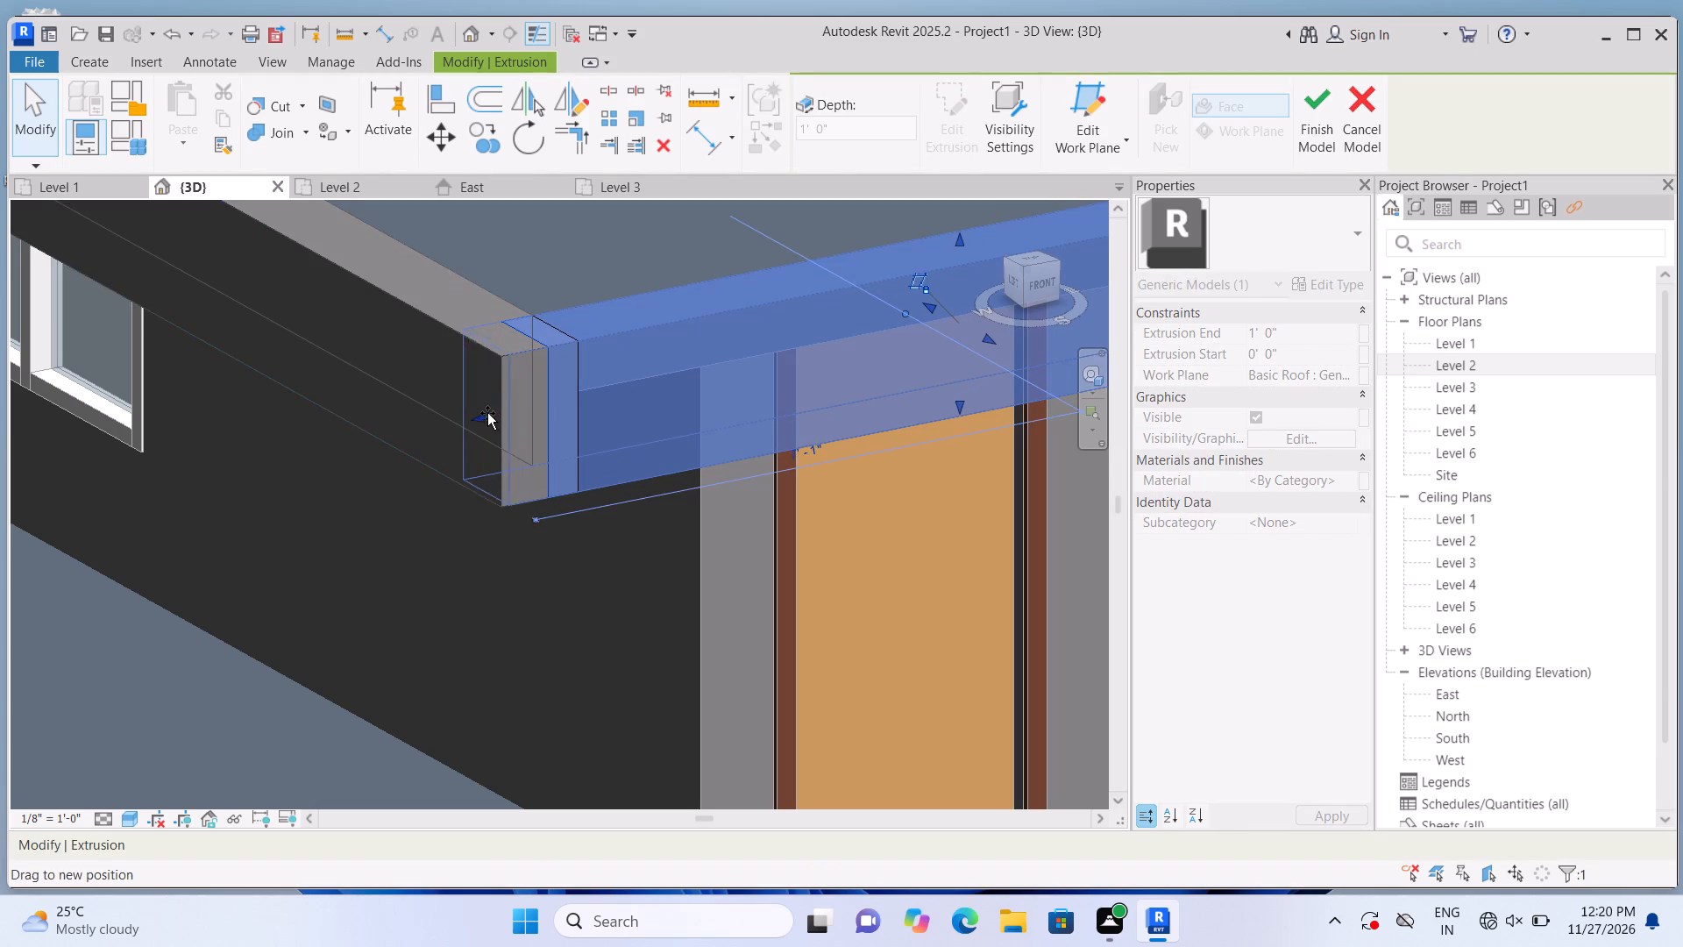
left_click_drag(487, 413, 486, 413)
key("Escape")
Stretch the lower roof's short band across the open corner to the outer face of the adjoining long band.
scroll(628, 595, "down", 4)
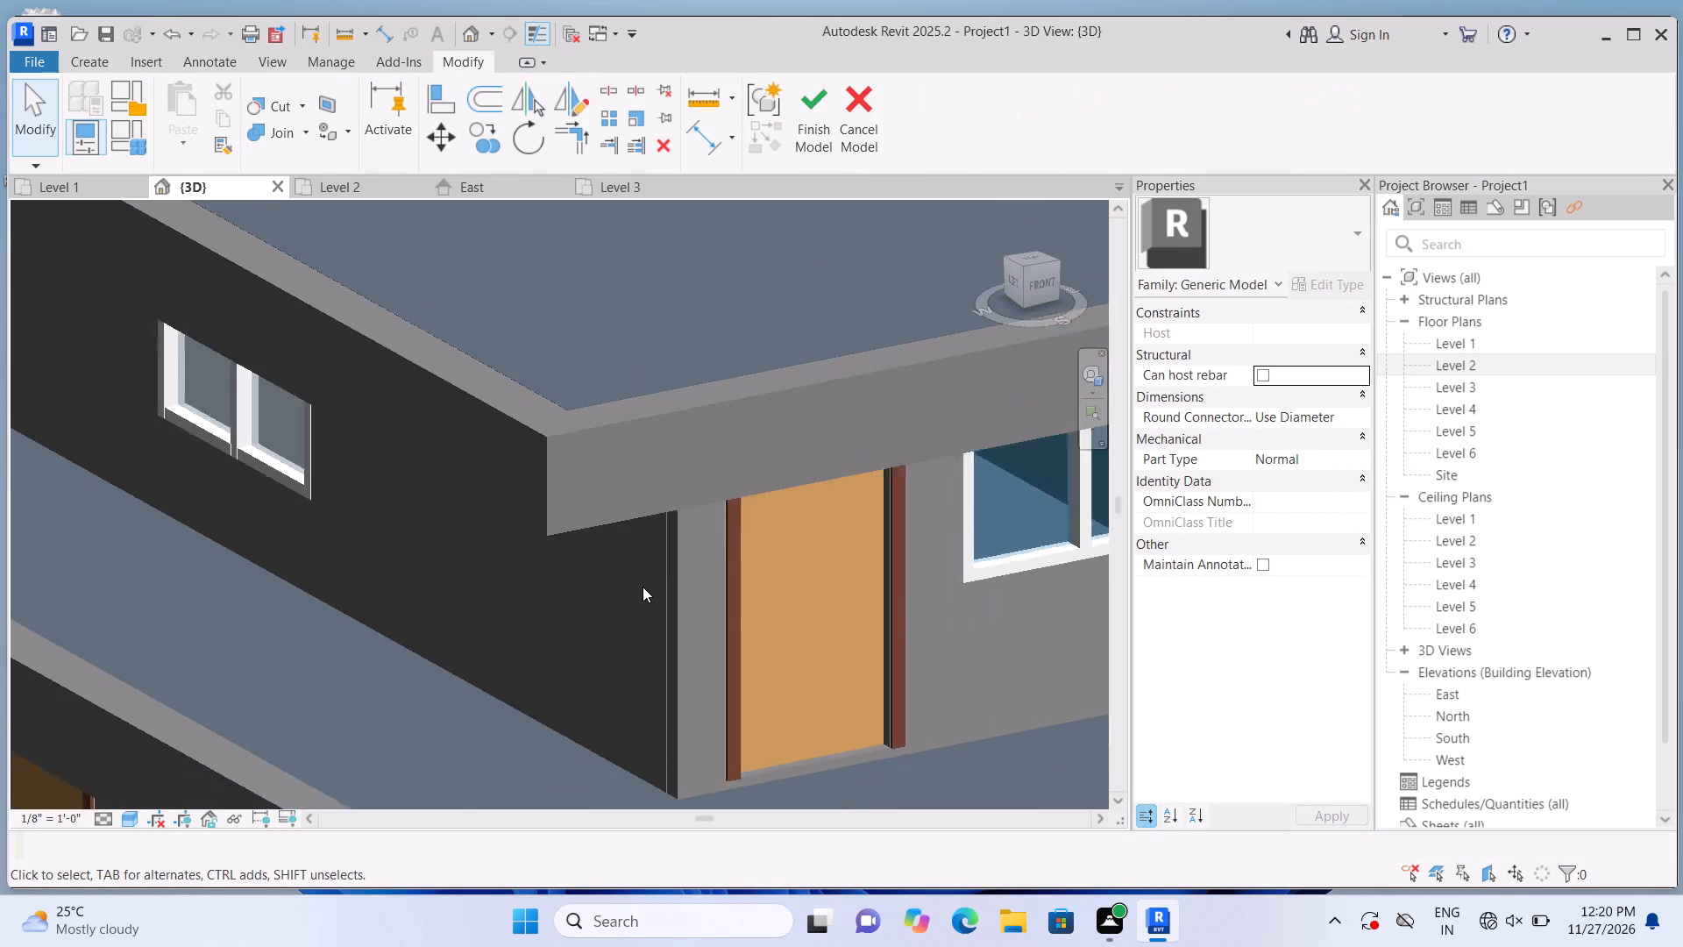
scroll(643, 587, "down", 4)
middle_click_drag(619, 688, 636, 564)
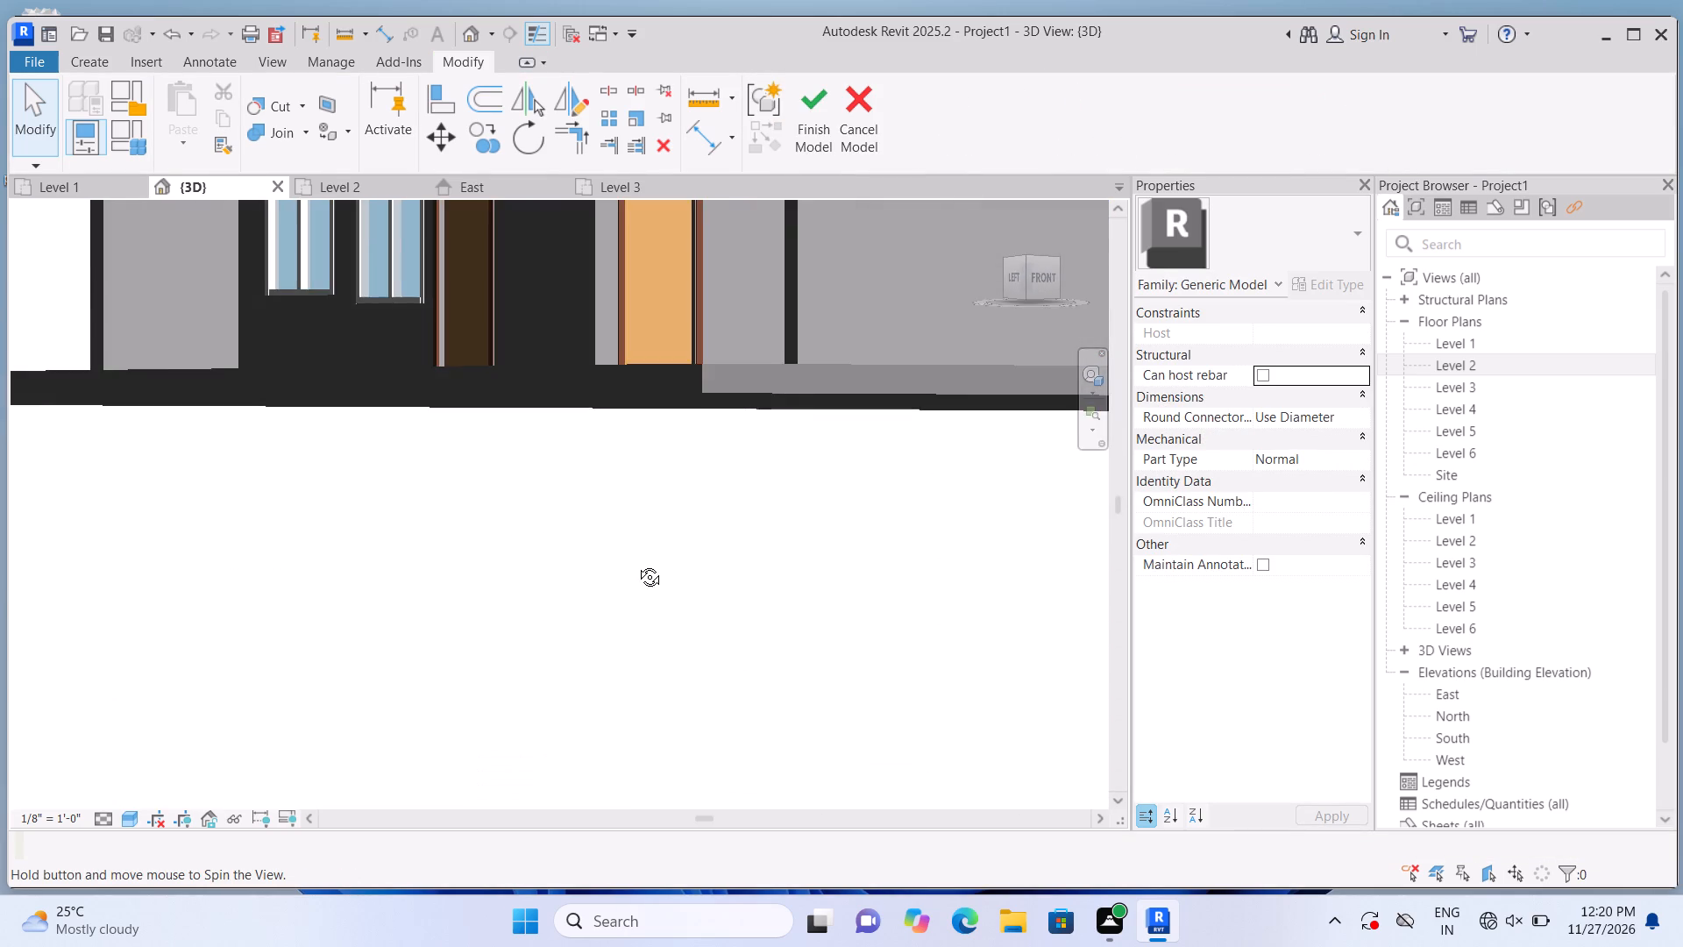
middle_click_drag(636, 564, 630, 745)
scroll(621, 614, "down", 8)
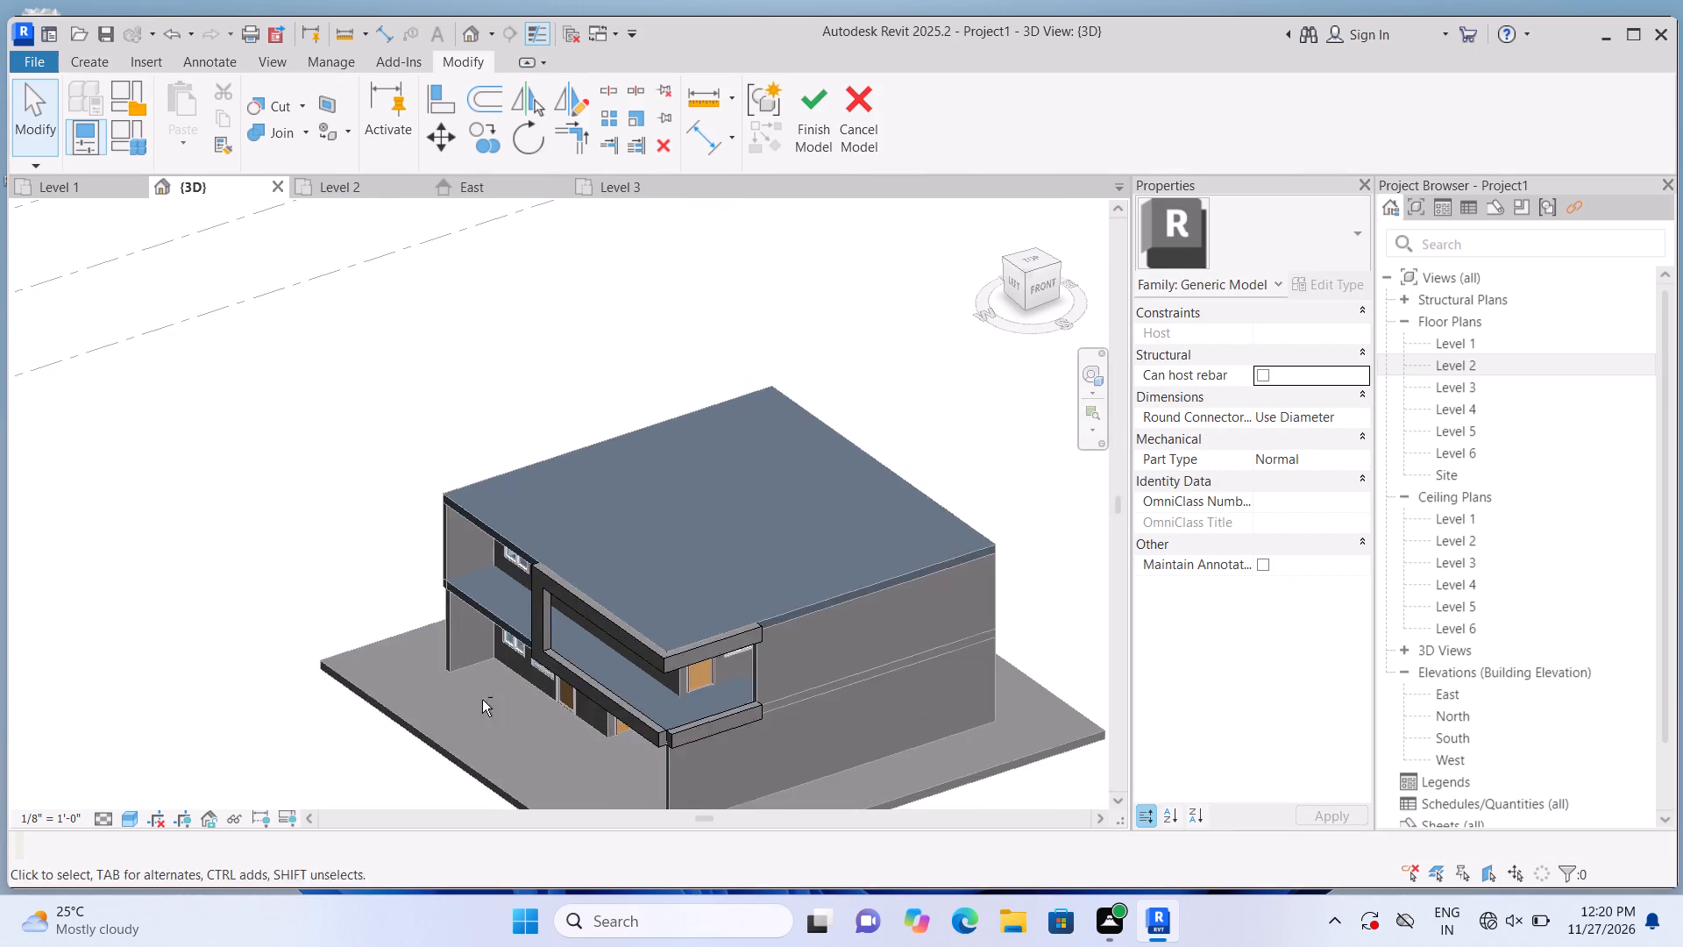
middle_click_drag(482, 699, 646, 666, "shift")
middle_click_drag(747, 650, 592, 633)
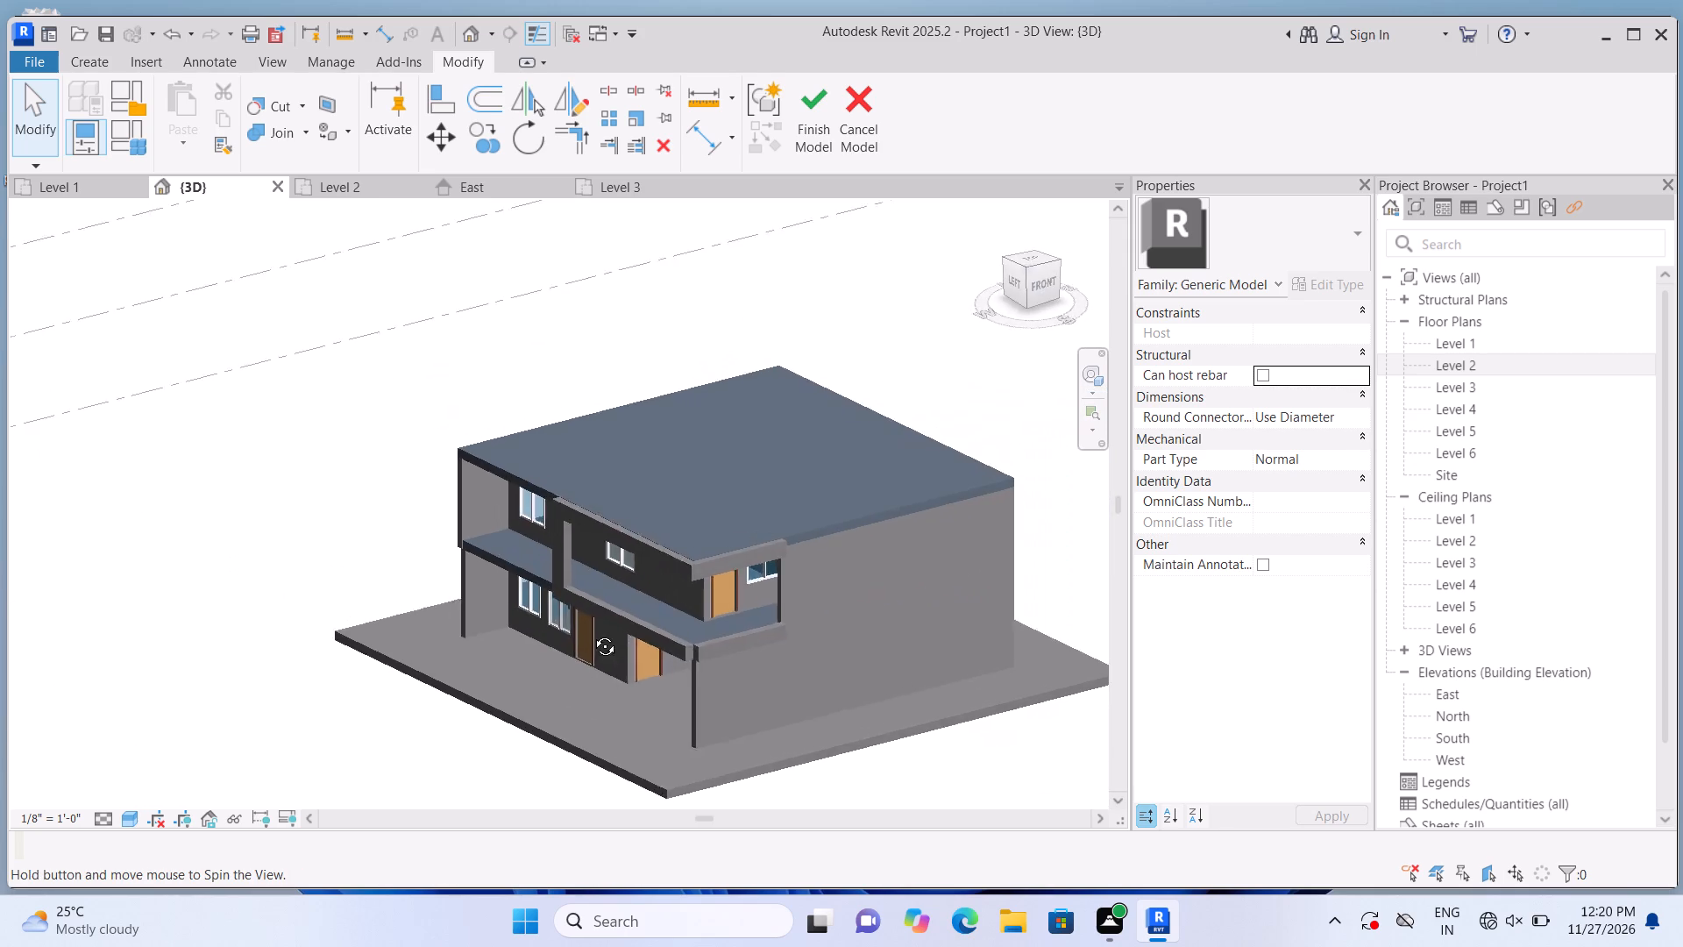
middle_click_drag(592, 633, 621, 641)
scroll(669, 693, "up", 3)
scroll(782, 736, "up", 1)
middle_click_drag(782, 736, 587, 680)
scroll(777, 679, "up", 1)
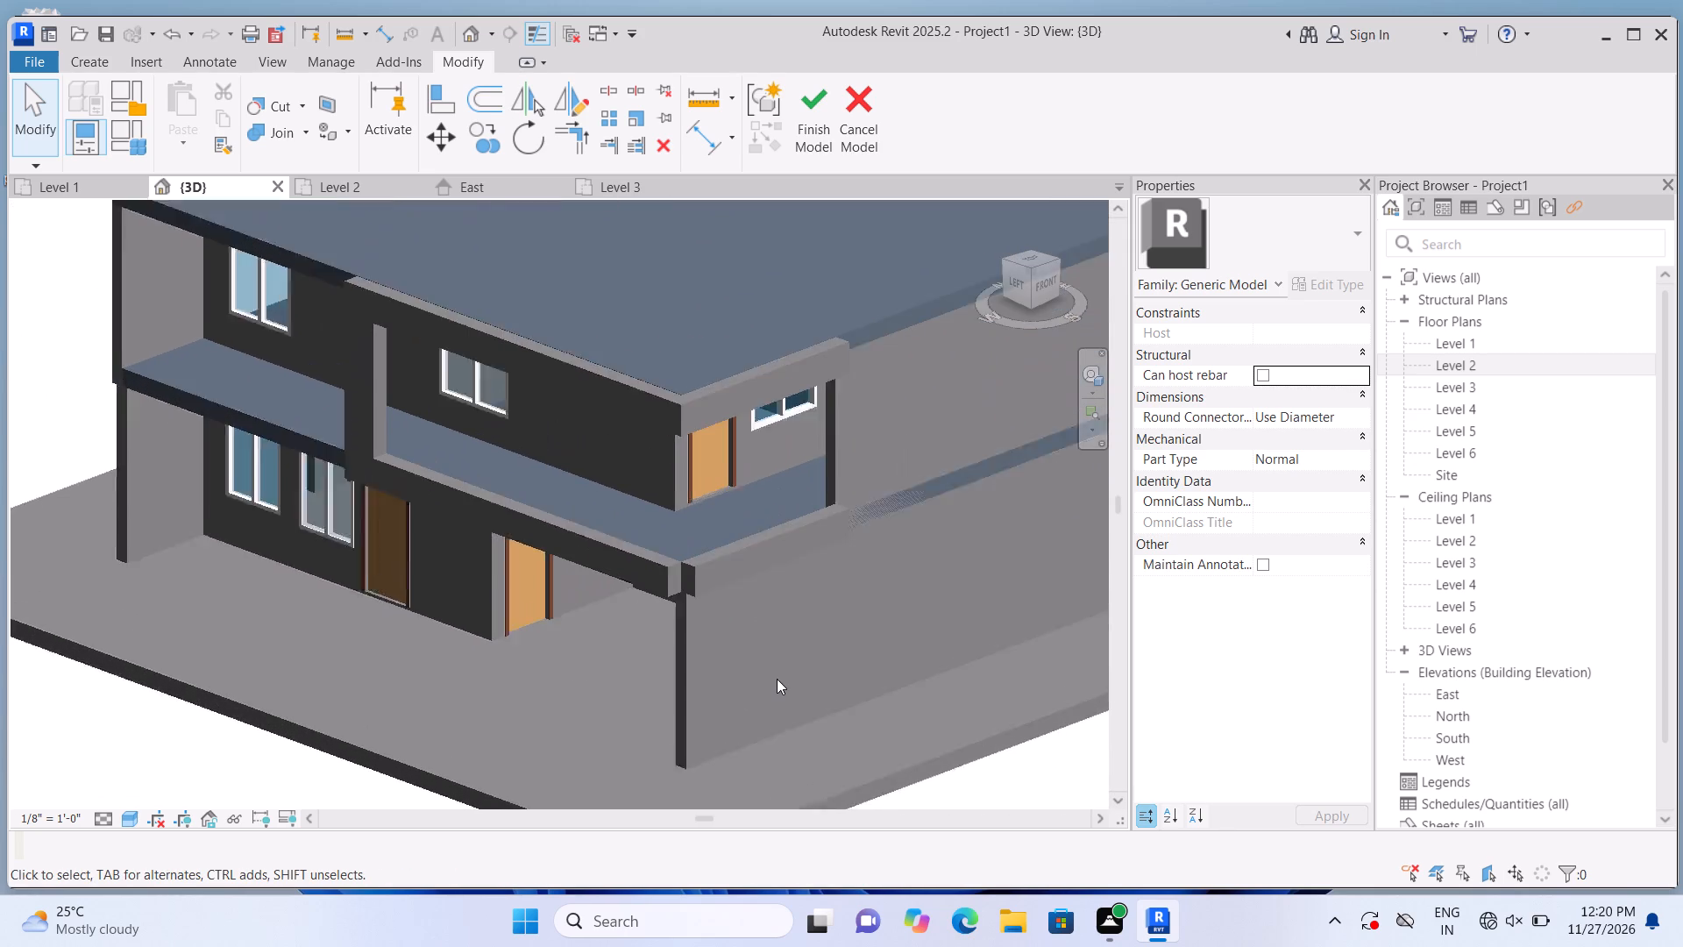
scroll(777, 679, "up", 2)
scroll(792, 674, "down", 3)
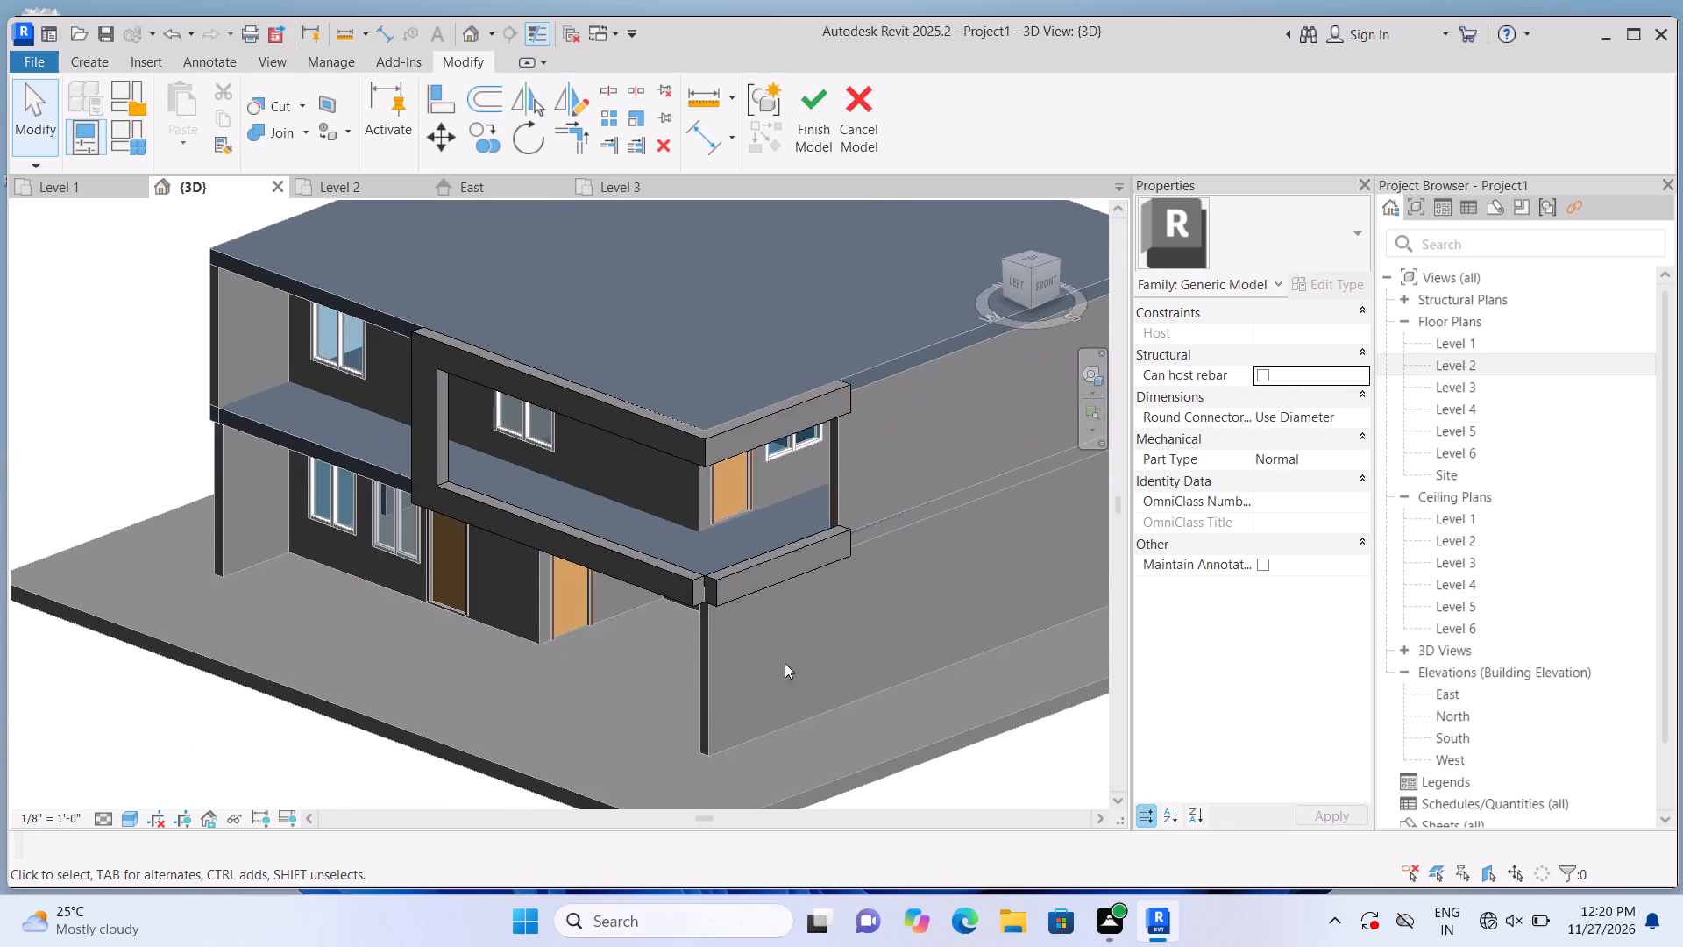
scroll(763, 649, "up", 9)
left_click(721, 564)
scroll(594, 577, "up", 3)
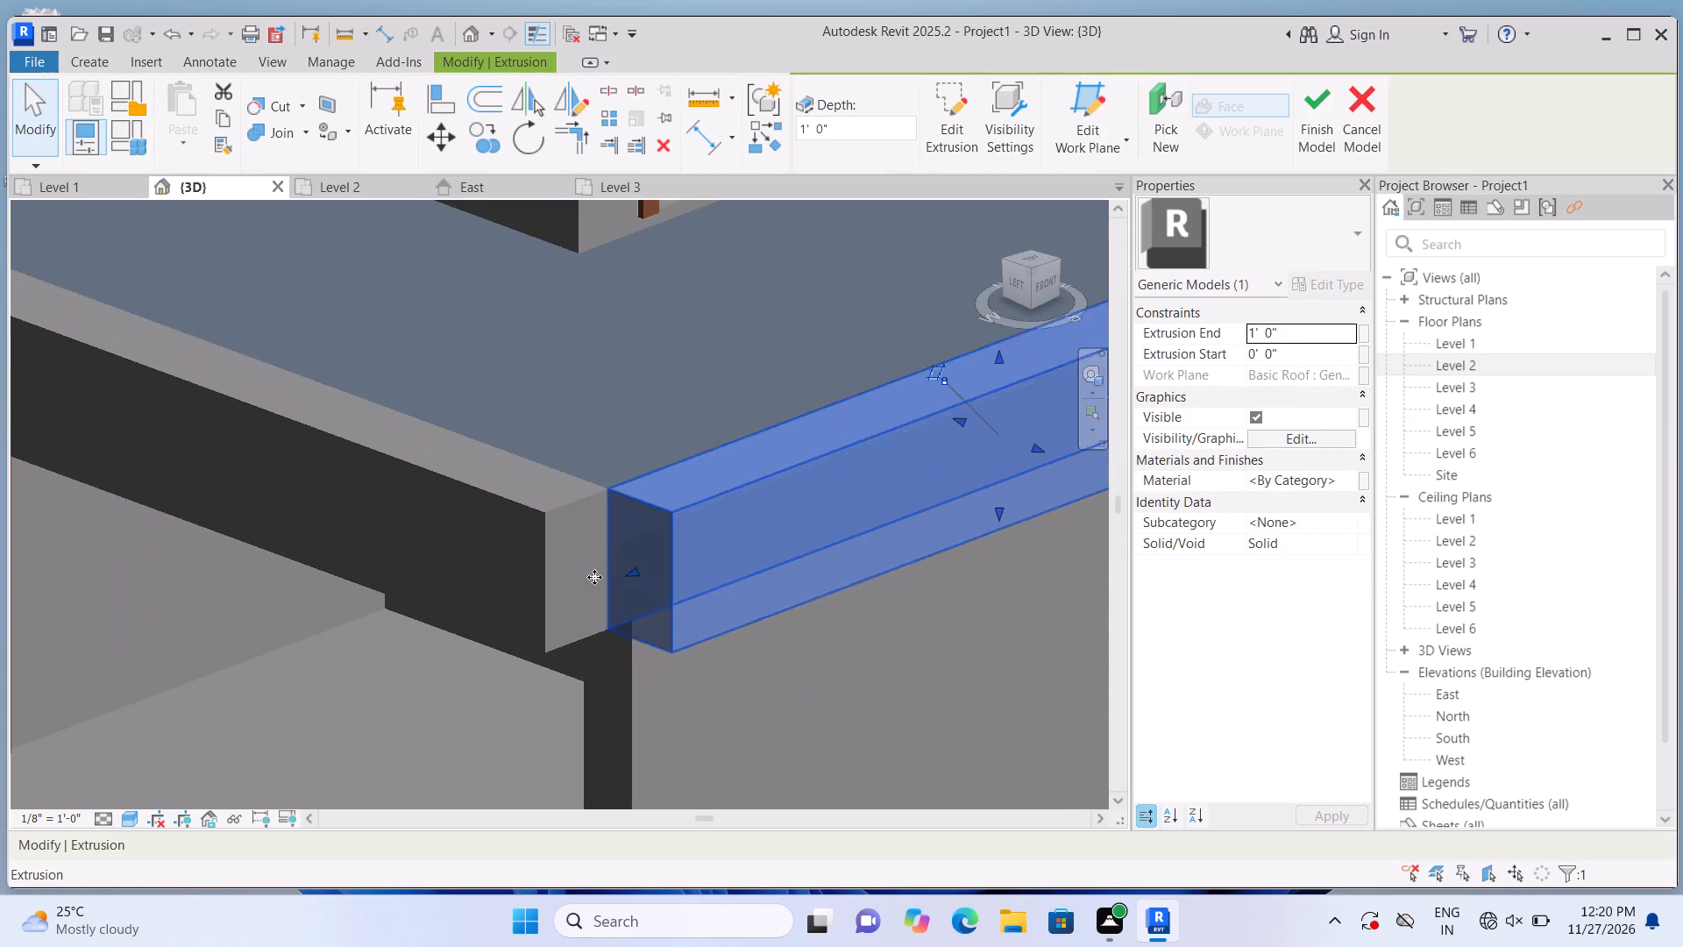
left_click_drag(626, 570, 570, 576)
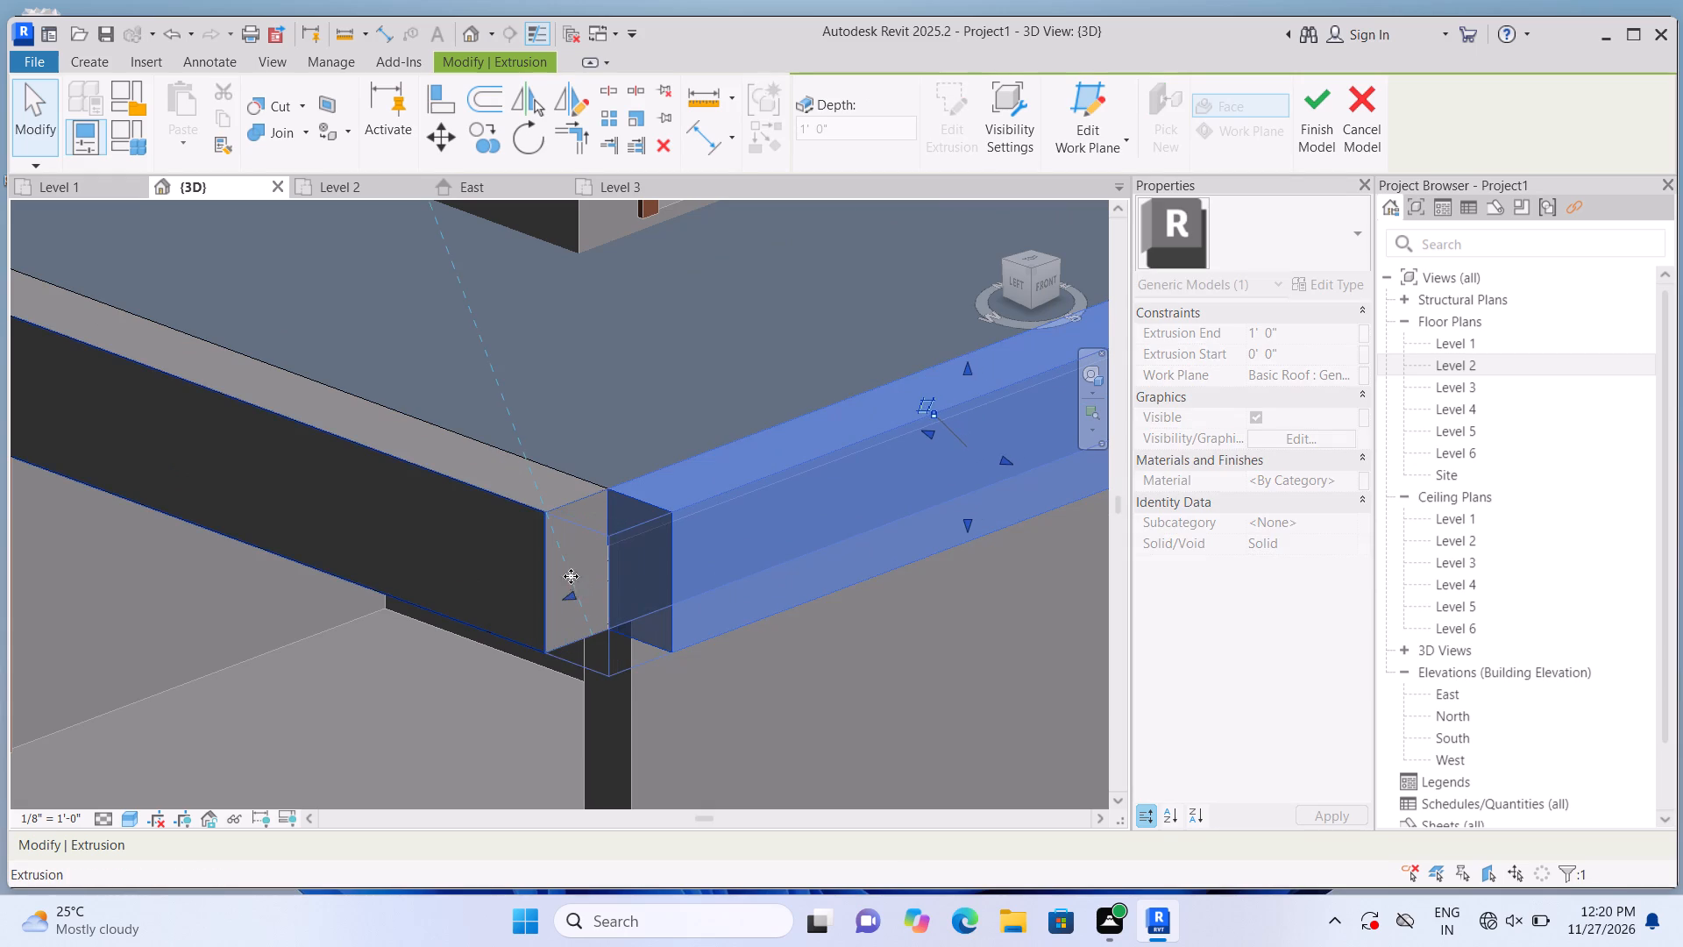
Join the lower roof's long band geometry with its short band at the corner.
scroll(623, 559, "down", 7)
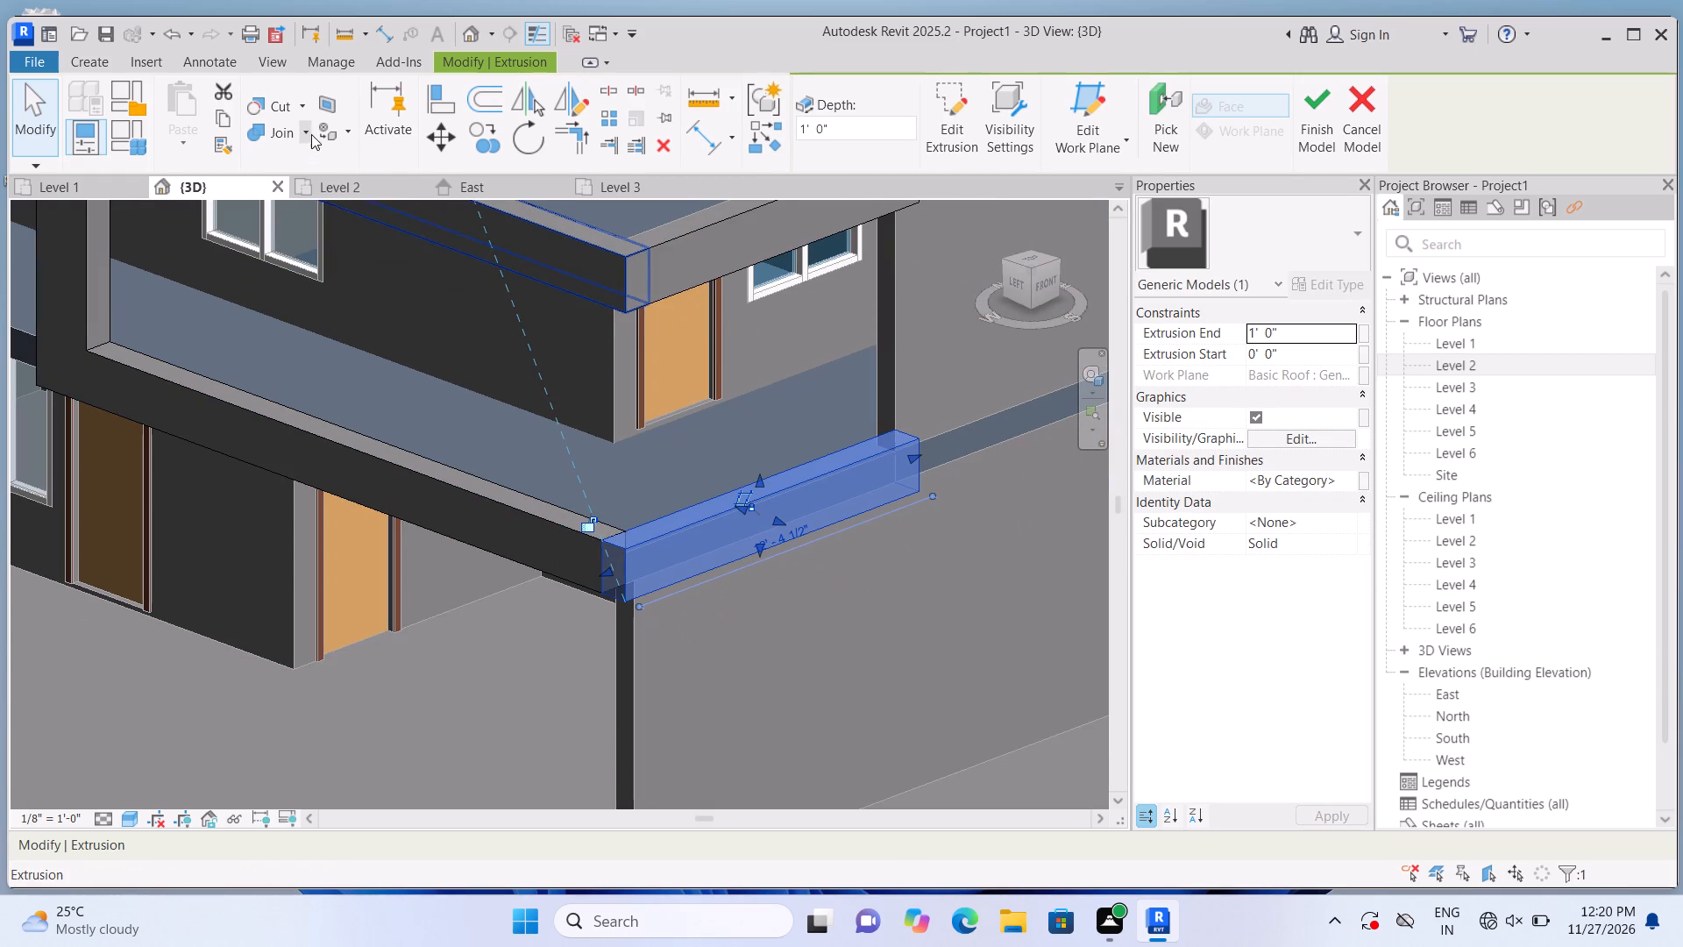
left_click(311, 133)
left_click(320, 174)
left_click(539, 555)
left_click(660, 565)
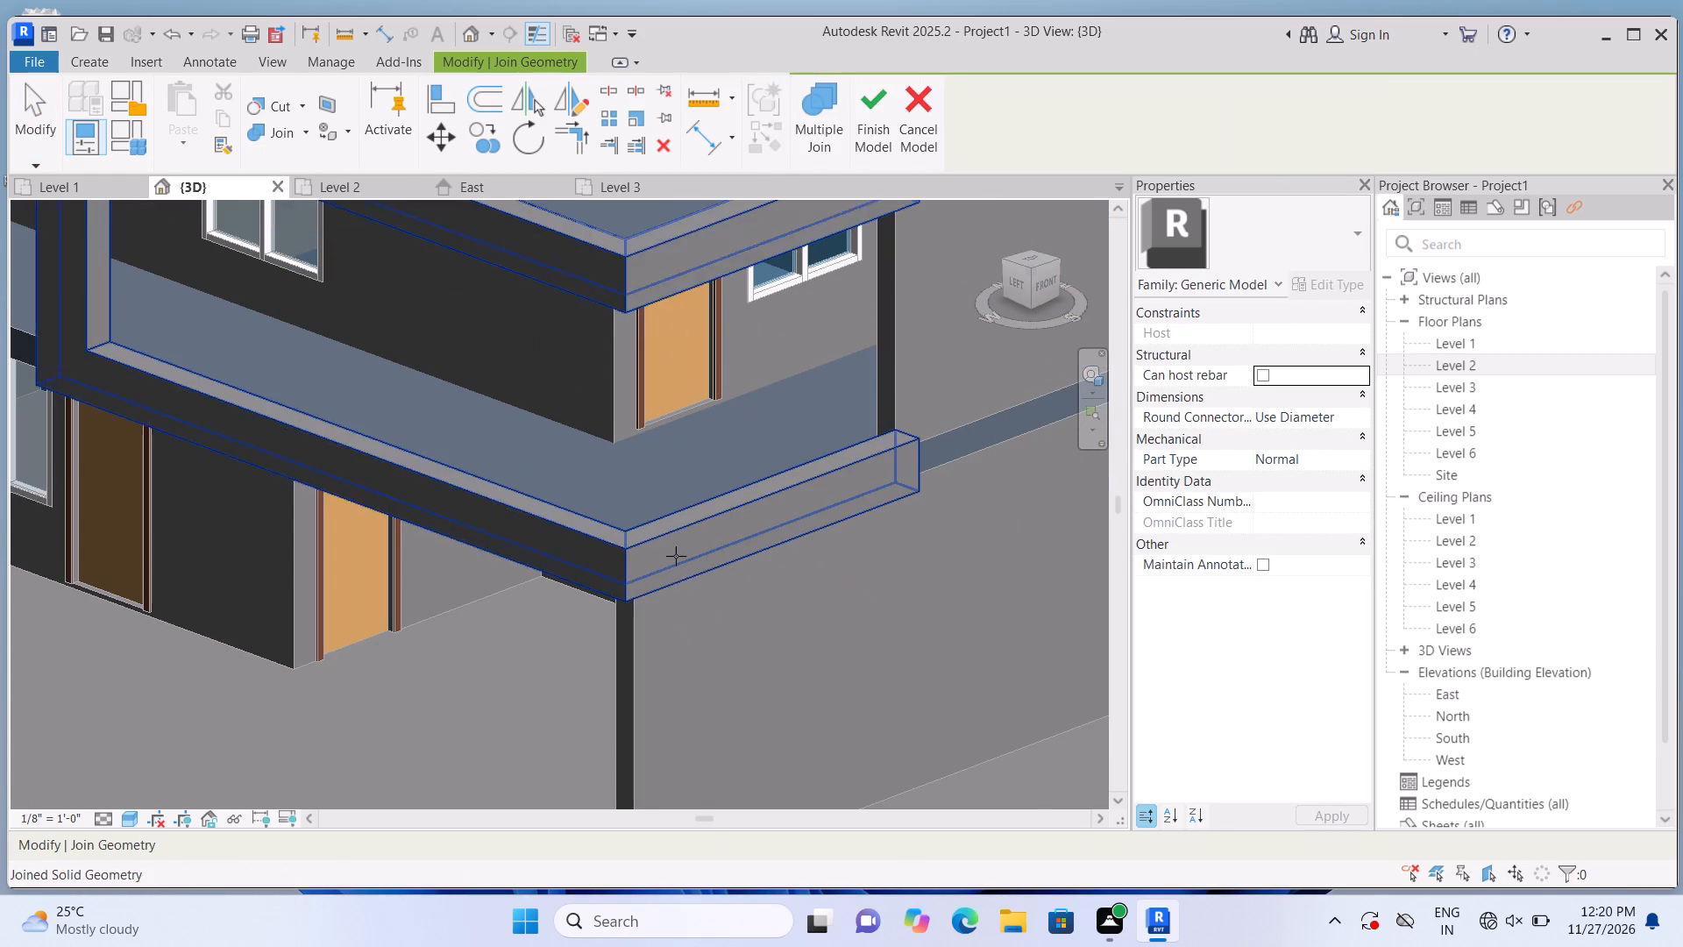
scroll(969, 402, "down", 2)
scroll(874, 611, "down", 1)
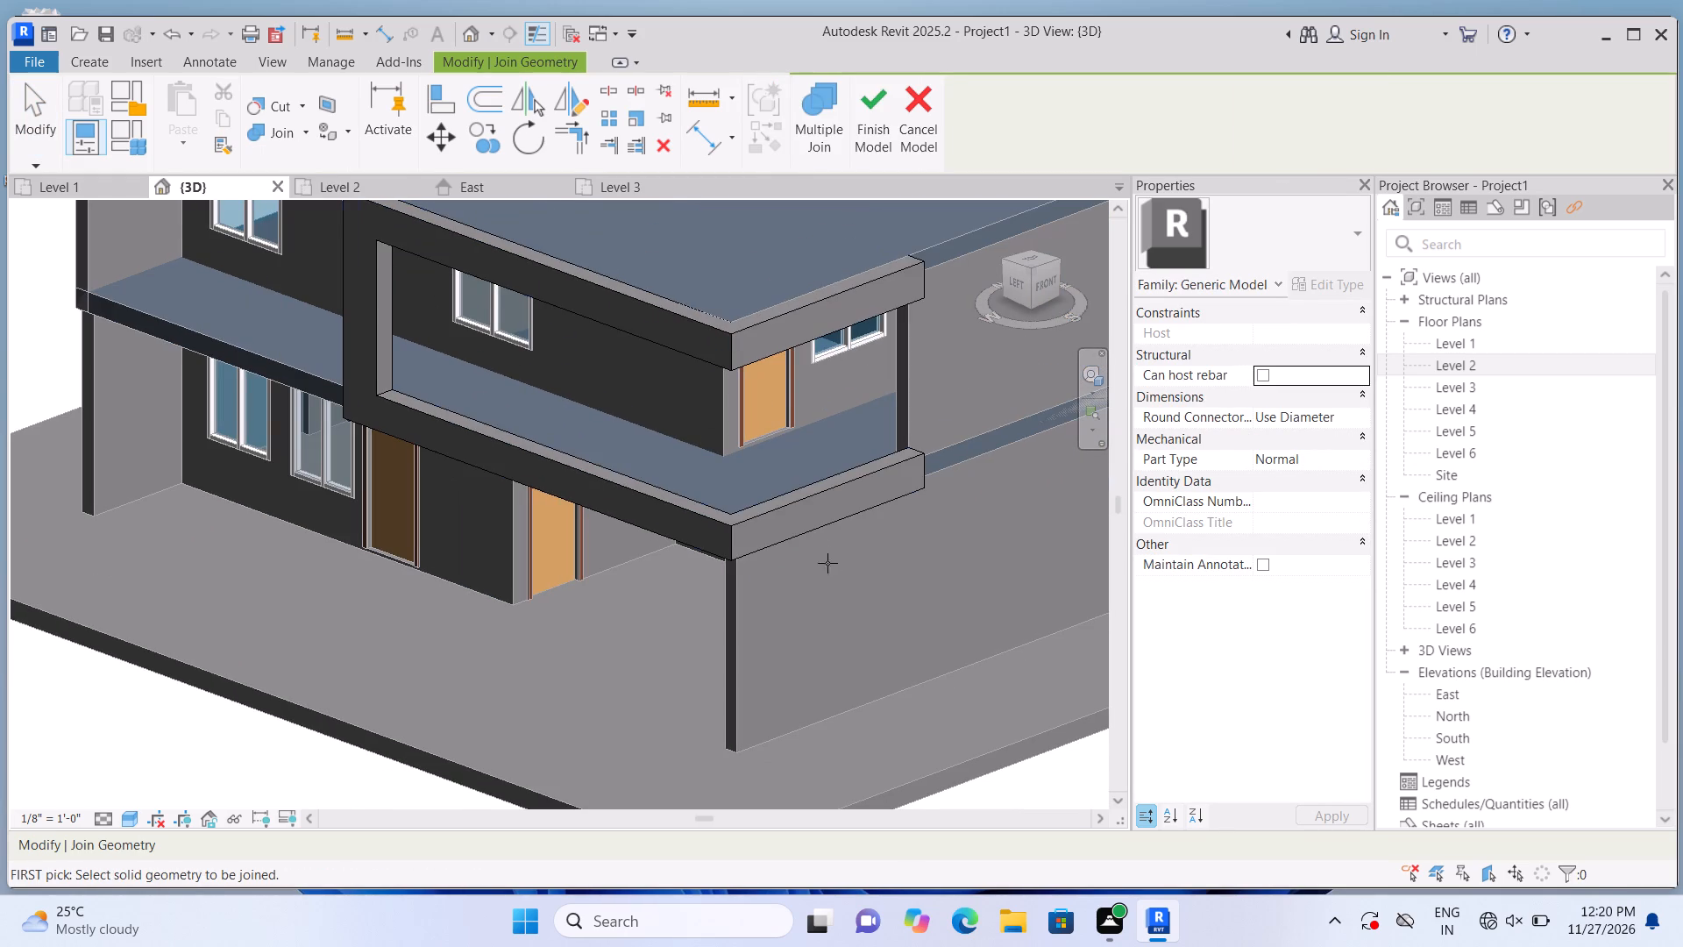
key("Escape")
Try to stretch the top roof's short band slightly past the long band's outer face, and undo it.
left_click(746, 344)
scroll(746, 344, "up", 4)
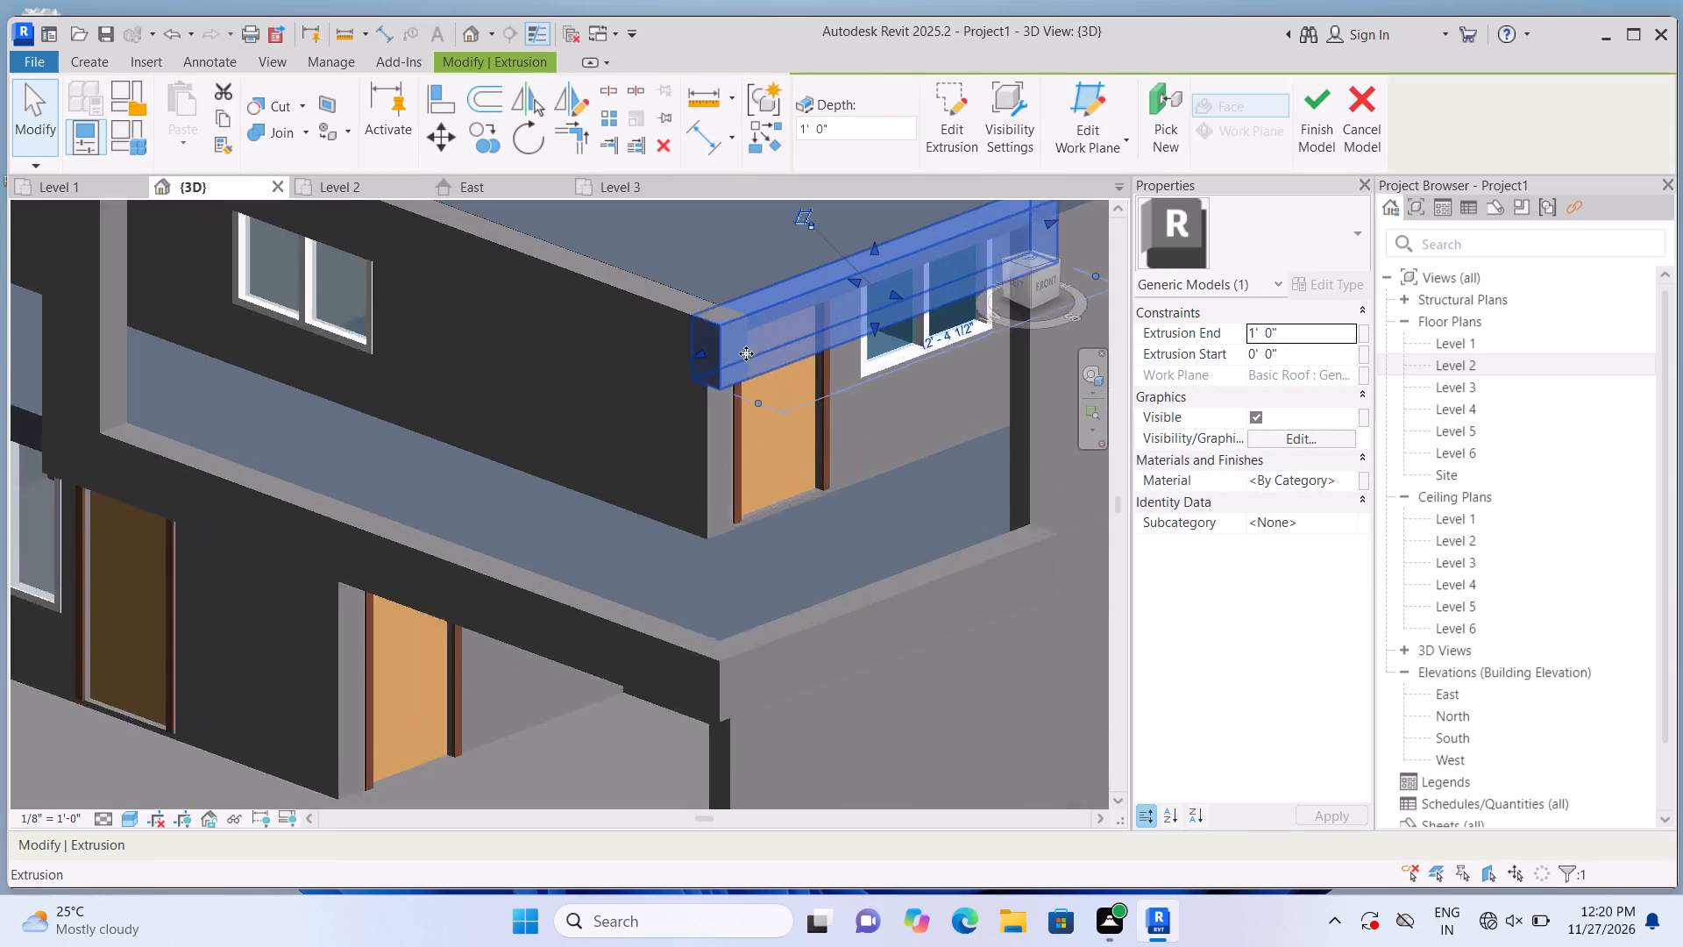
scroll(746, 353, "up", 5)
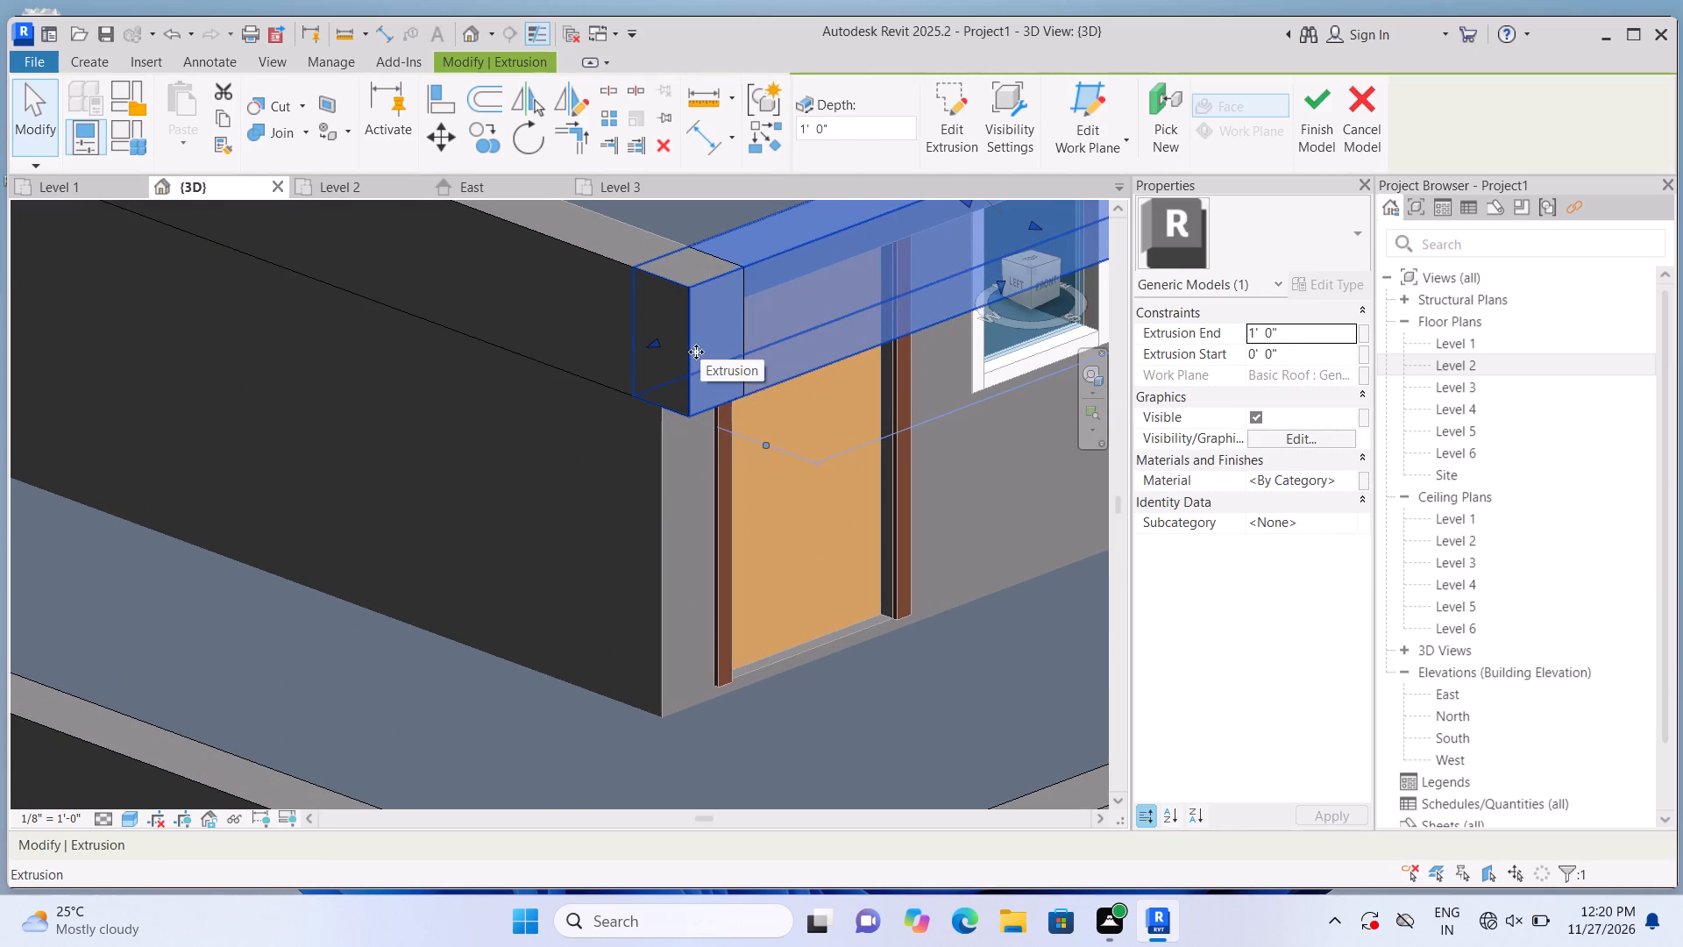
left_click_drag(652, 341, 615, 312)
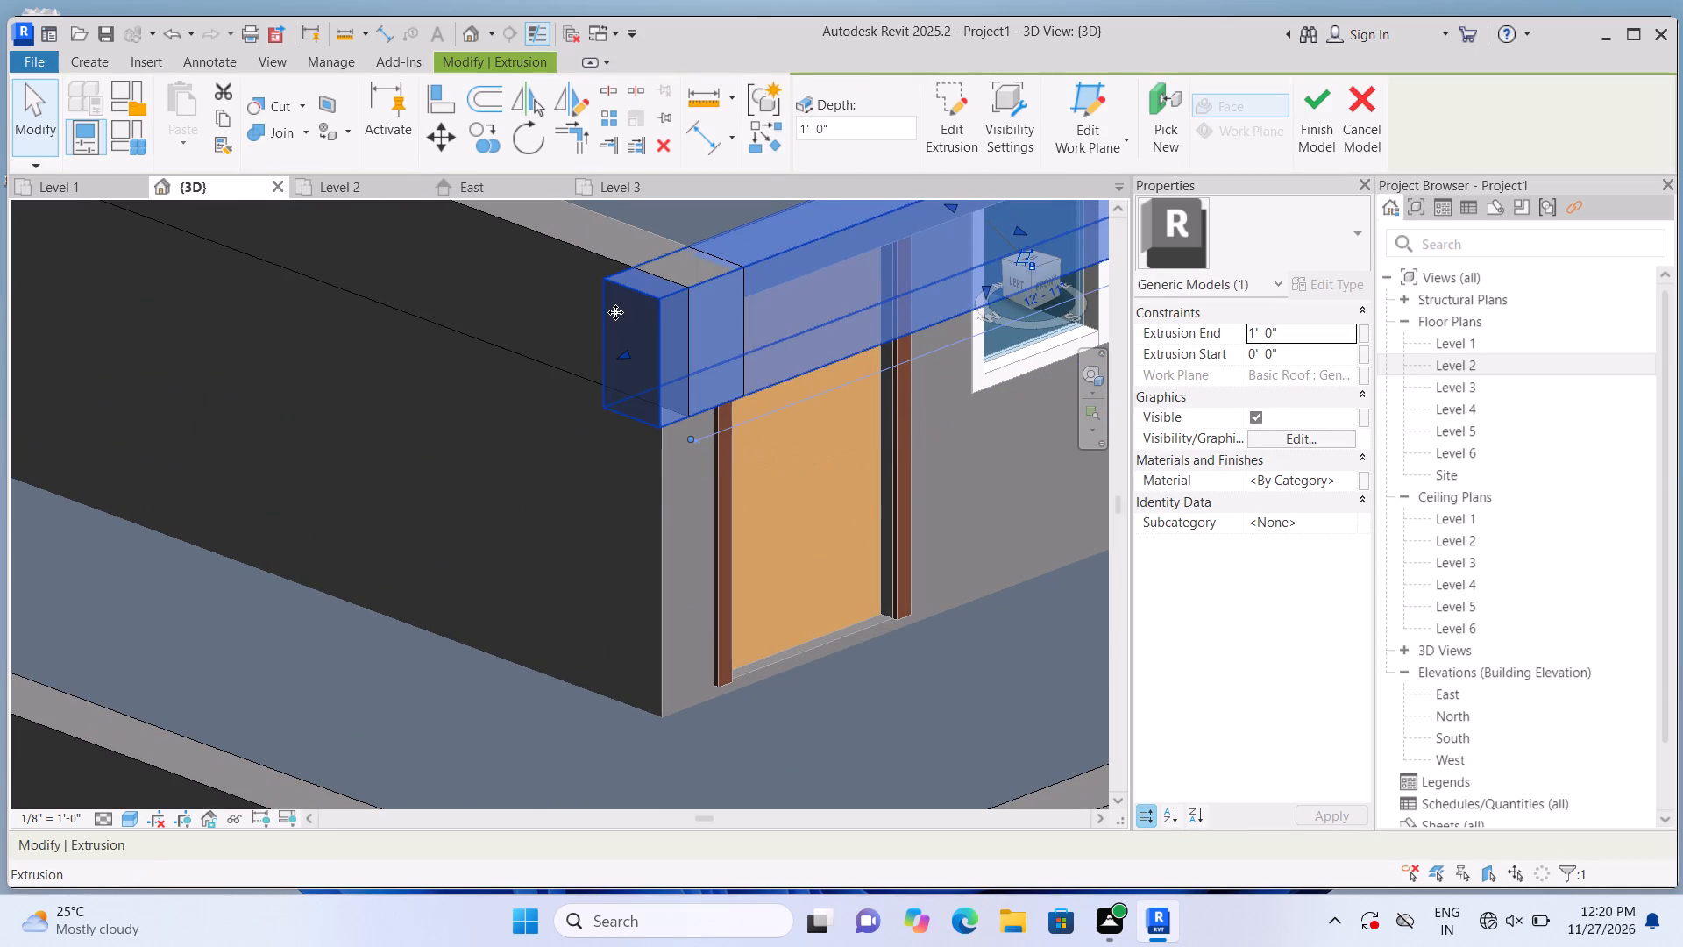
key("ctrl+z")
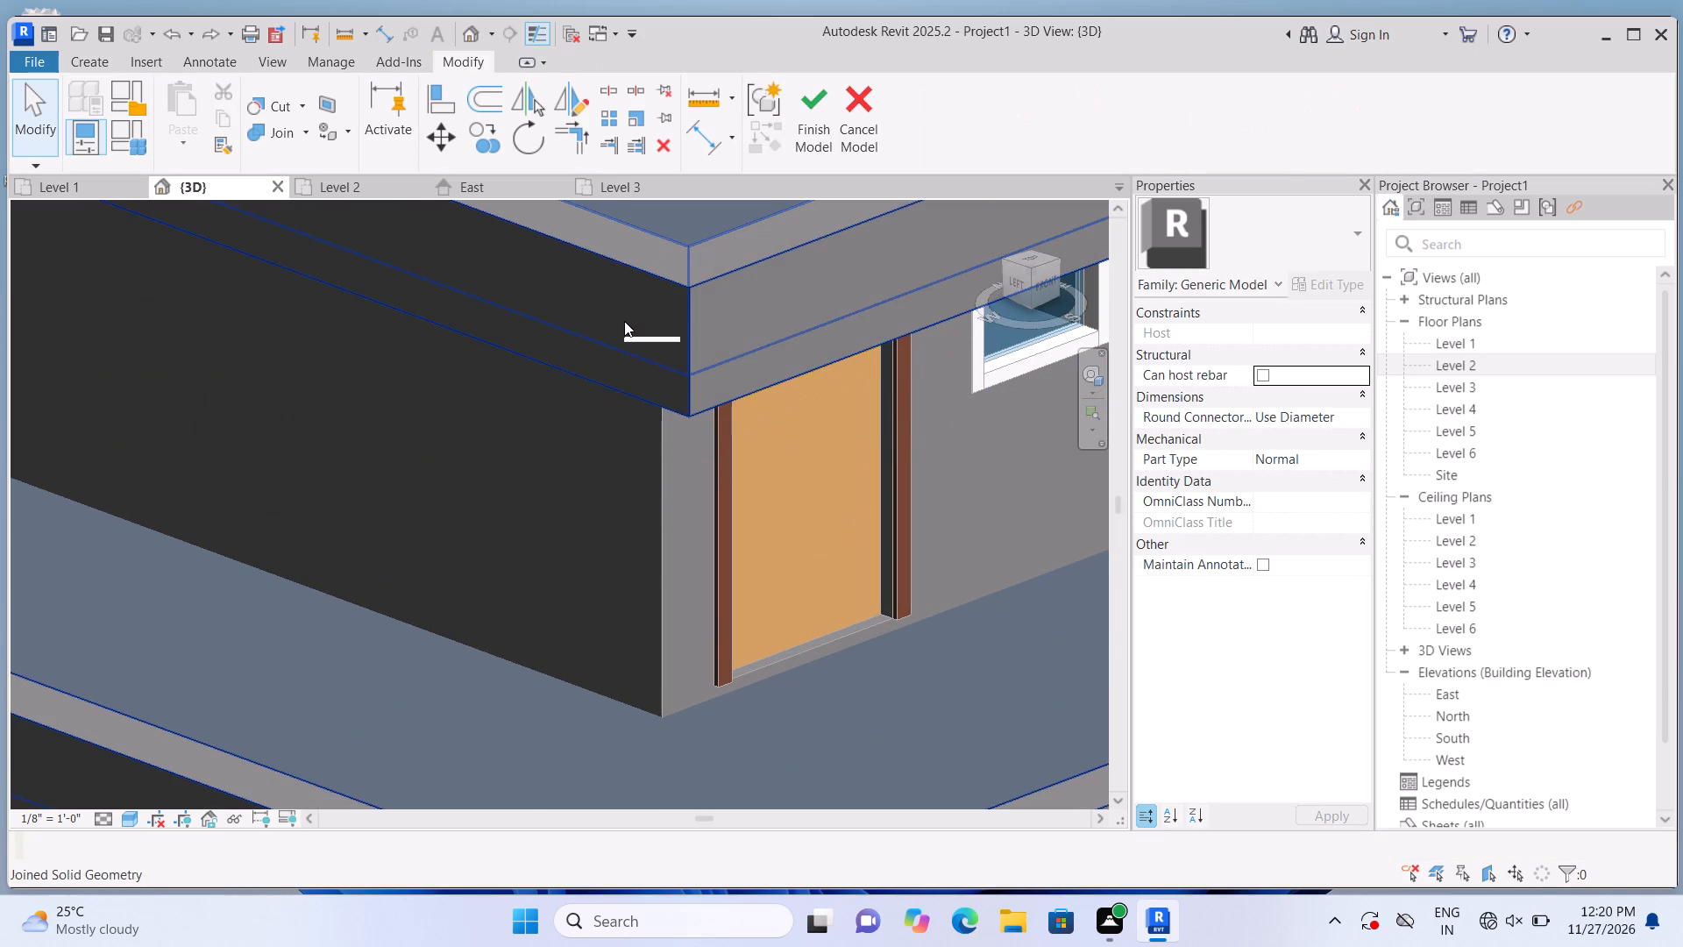
Examine the joined bands, corners and posts of the house from several sides and heights.
scroll(621, 325, "down", 2)
scroll(1116, 241, "down", 1)
scroll(955, 385, "down", 10)
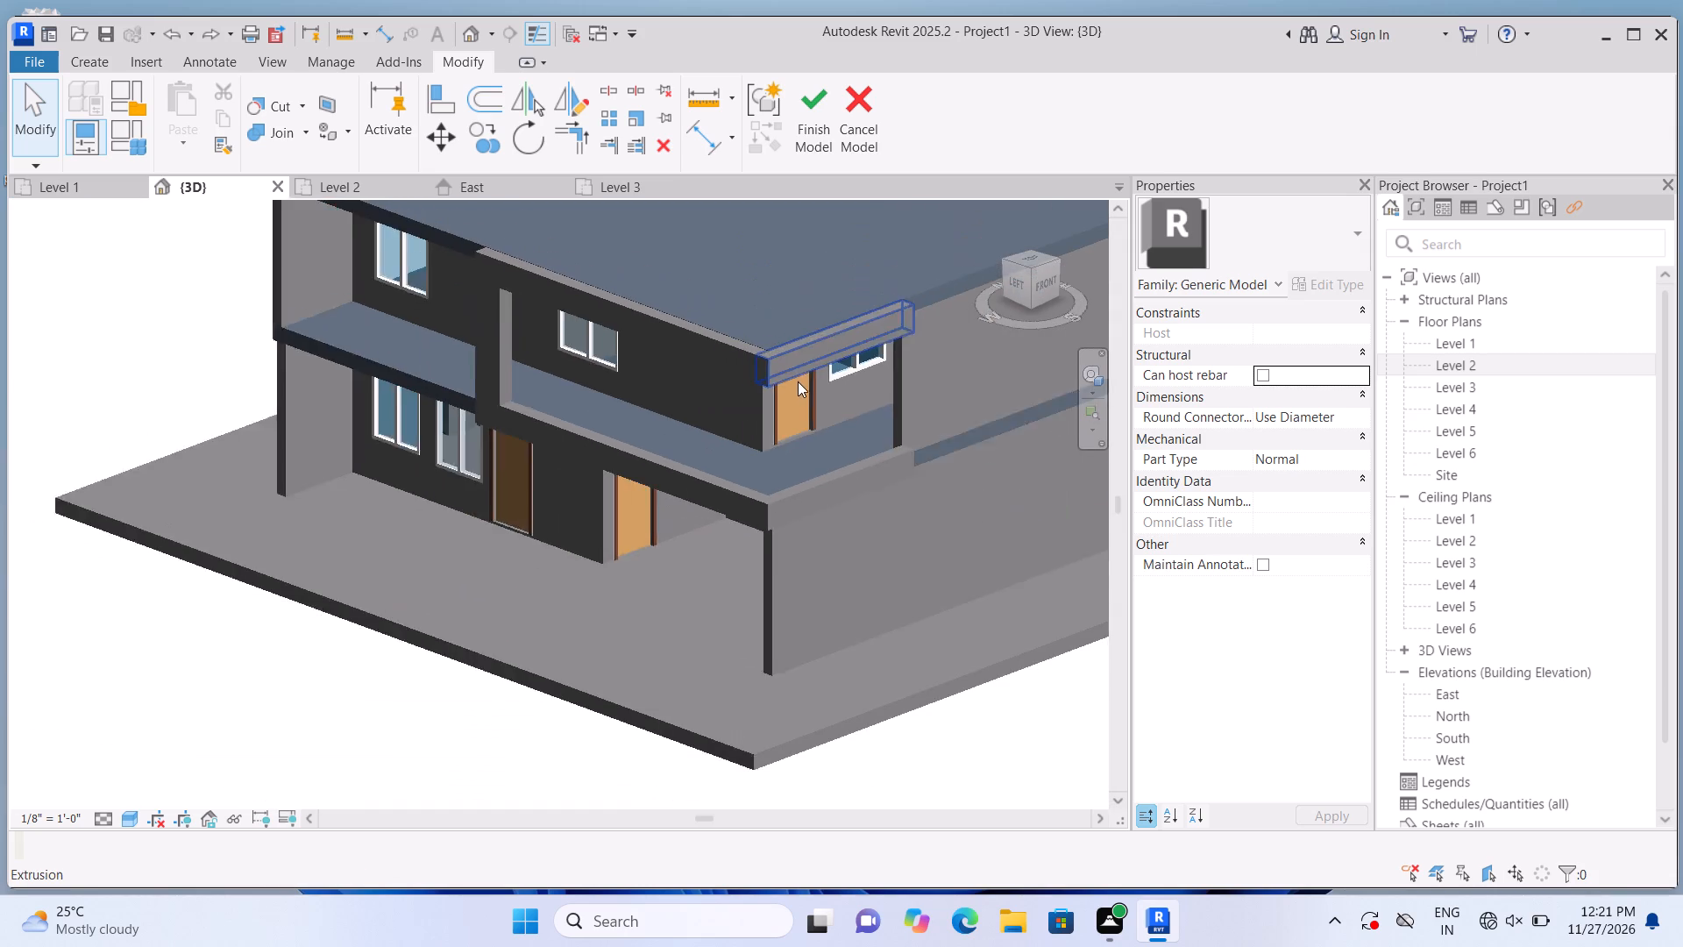
middle_click_drag(486, 680, 490, 559)
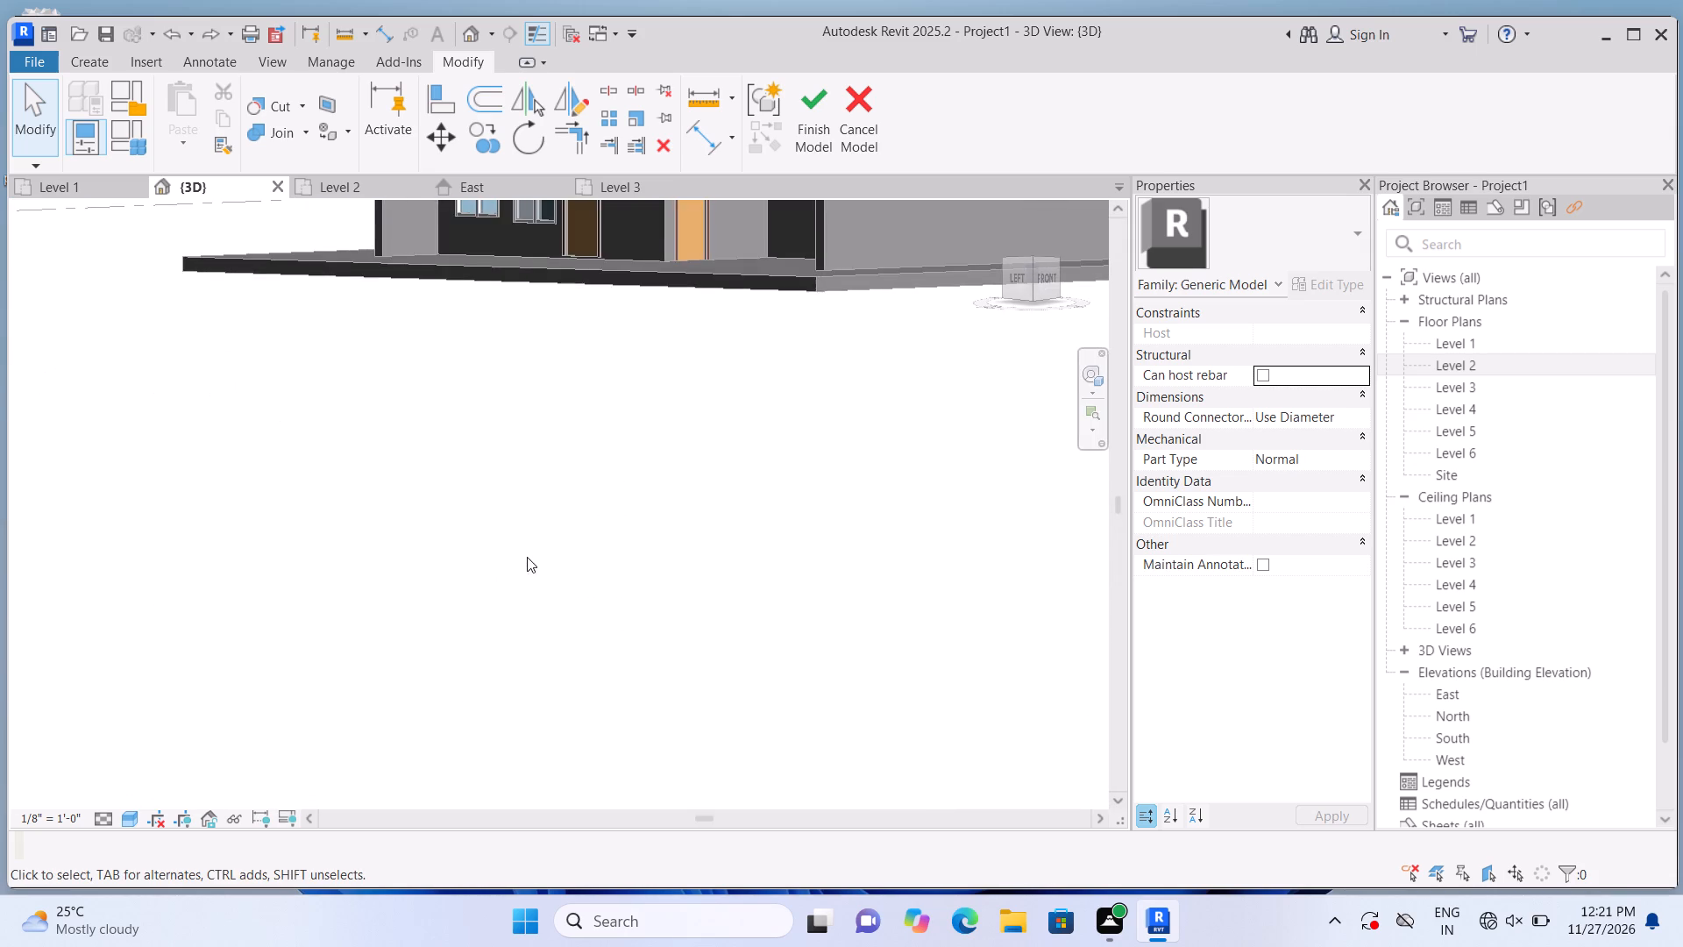
scroll(526, 556, "down", 7)
scroll(589, 459, "up", 7)
middle_click_drag(599, 438, 594, 484)
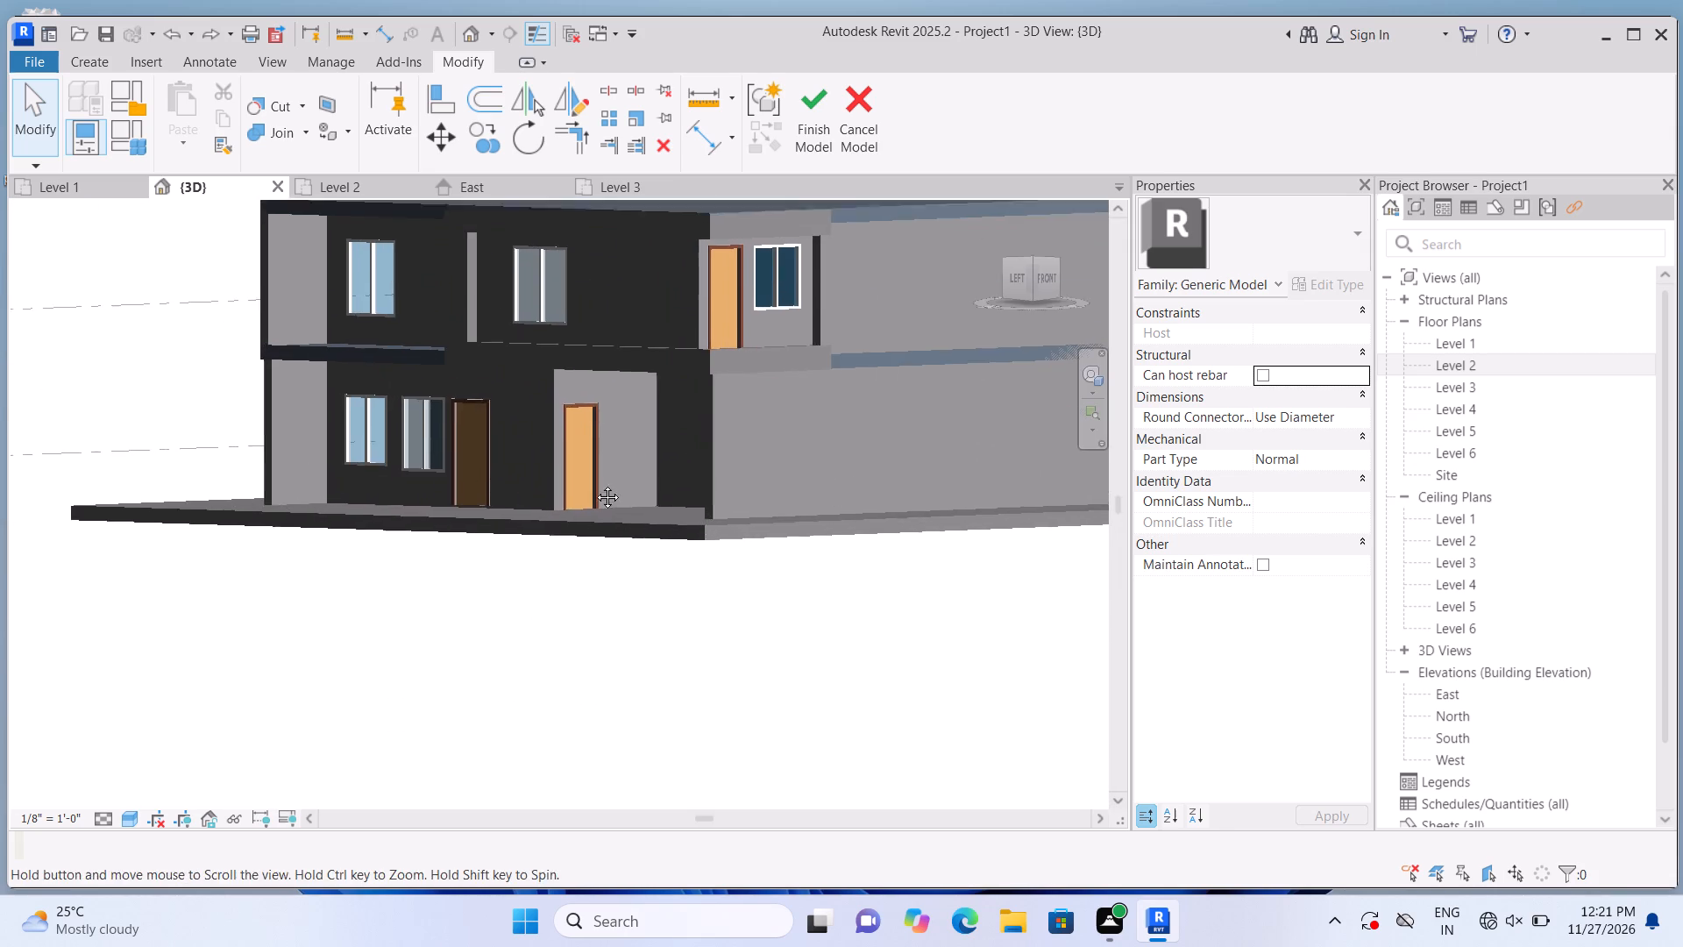
middle_click_drag(594, 484, 583, 552)
scroll(580, 573, "up", 2)
middle_click_drag(632, 718, 603, 735)
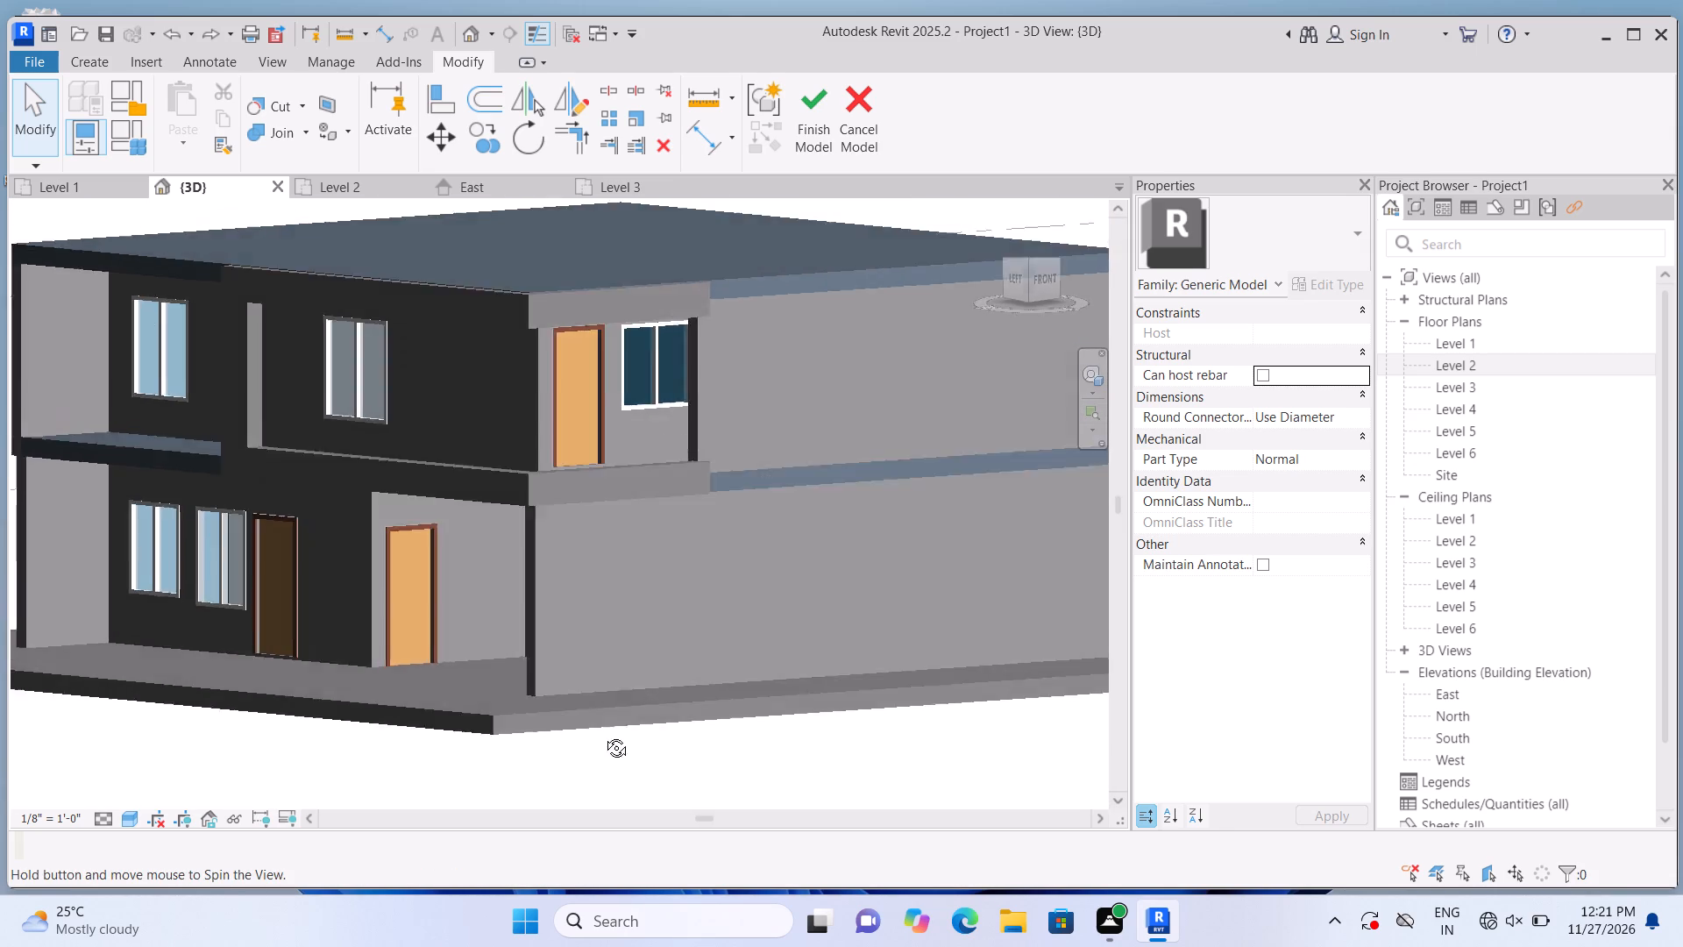
middle_click_drag(603, 735, 580, 751)
scroll(961, 586, "down", 4)
scroll(736, 713, "up", 1)
scroll(734, 730, "up", 1, "shift")
middle_click_drag(734, 730, 923, 744, "shift")
scroll(828, 676, "down", 2)
scroll(709, 628, "down", 3)
middle_click_drag(671, 641, 749, 679, "shift")
scroll(808, 692, "up", 1, "shift")
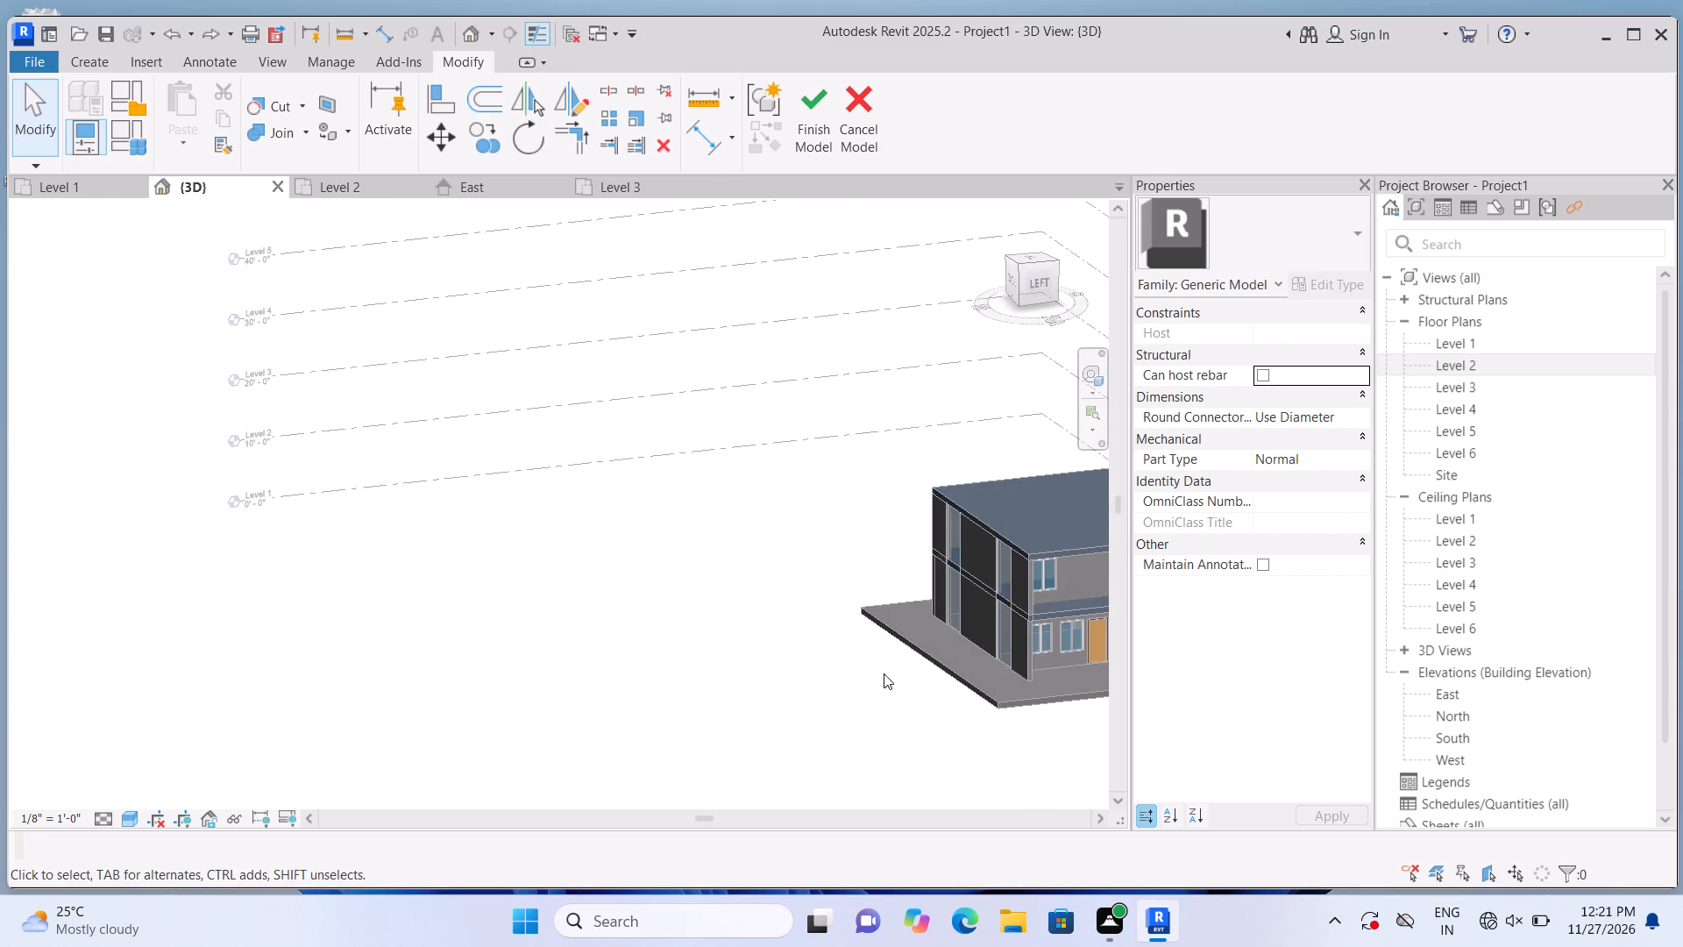
middle_click_drag(878, 673, 458, 599)
scroll(878, 673, "up", 1)
scroll(454, 596, "up", 2)
middle_click_drag(697, 635, 493, 607)
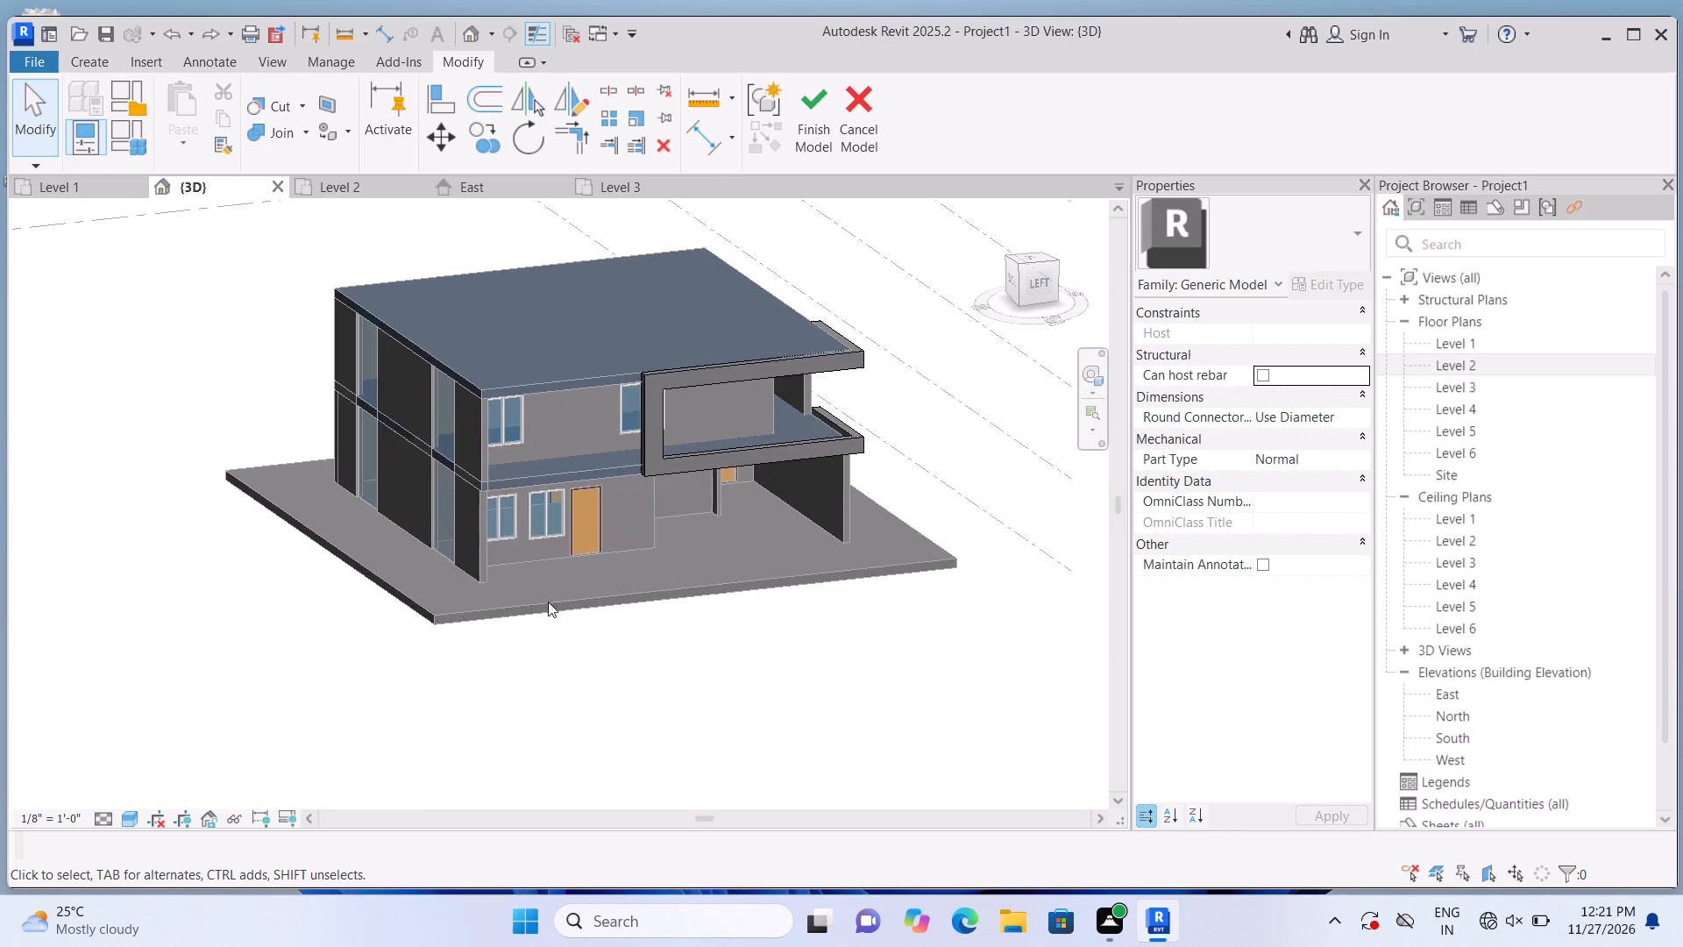
scroll(603, 622, "up", 2)
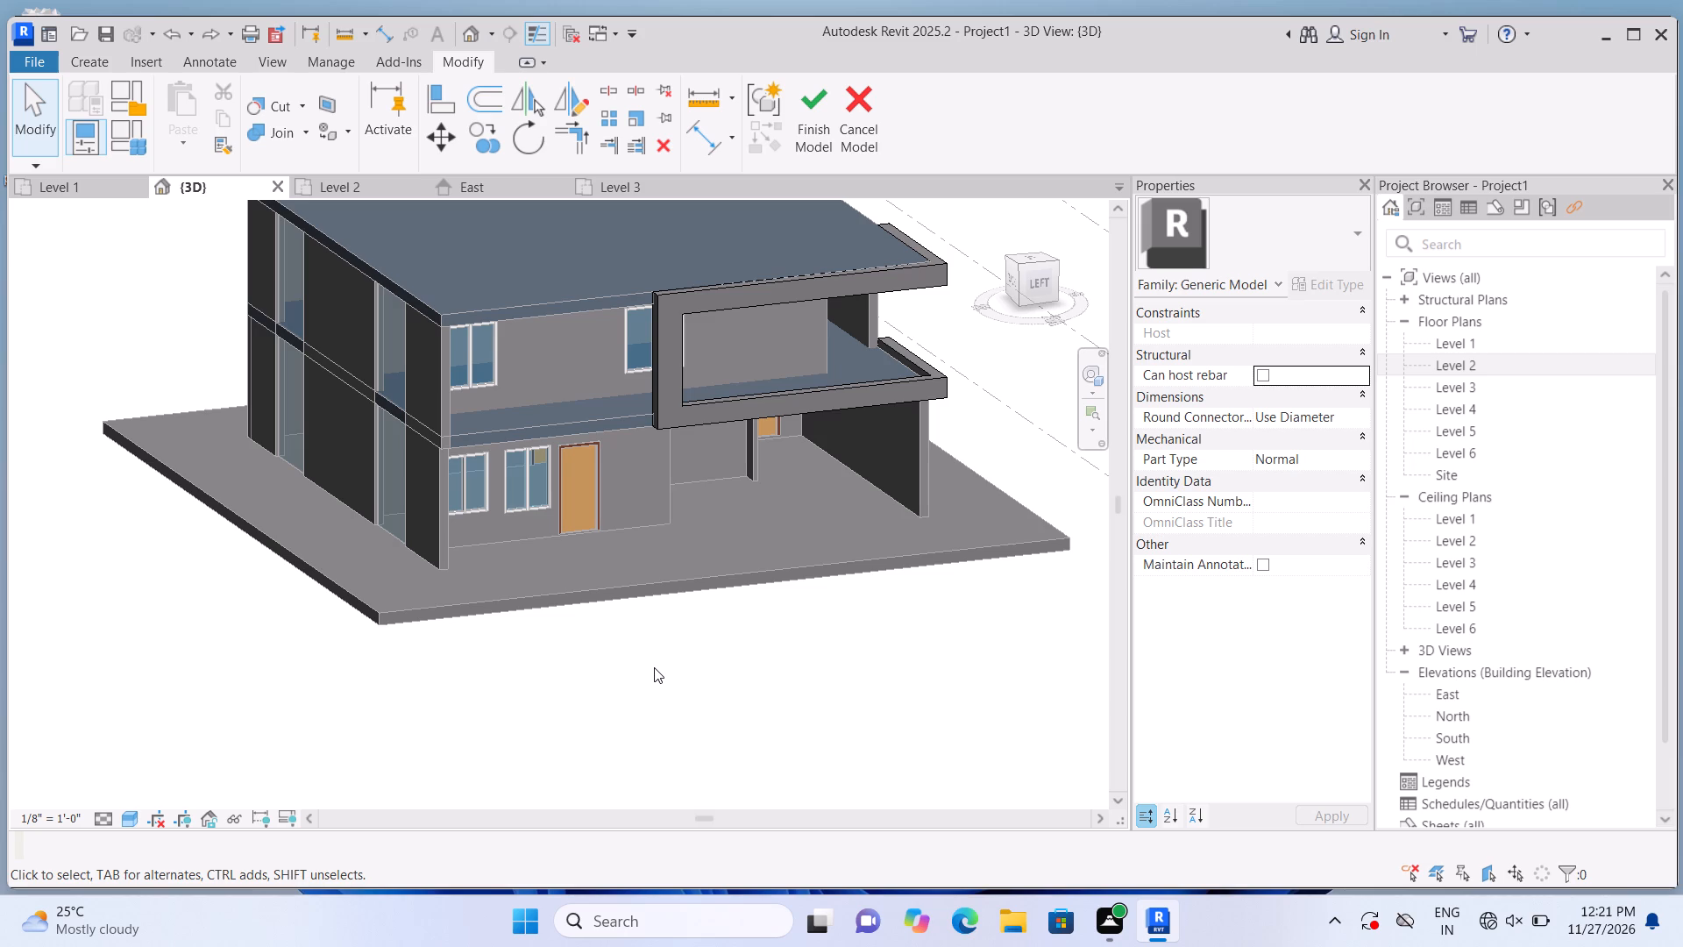
middle_click_drag(561, 710, 611, 708)
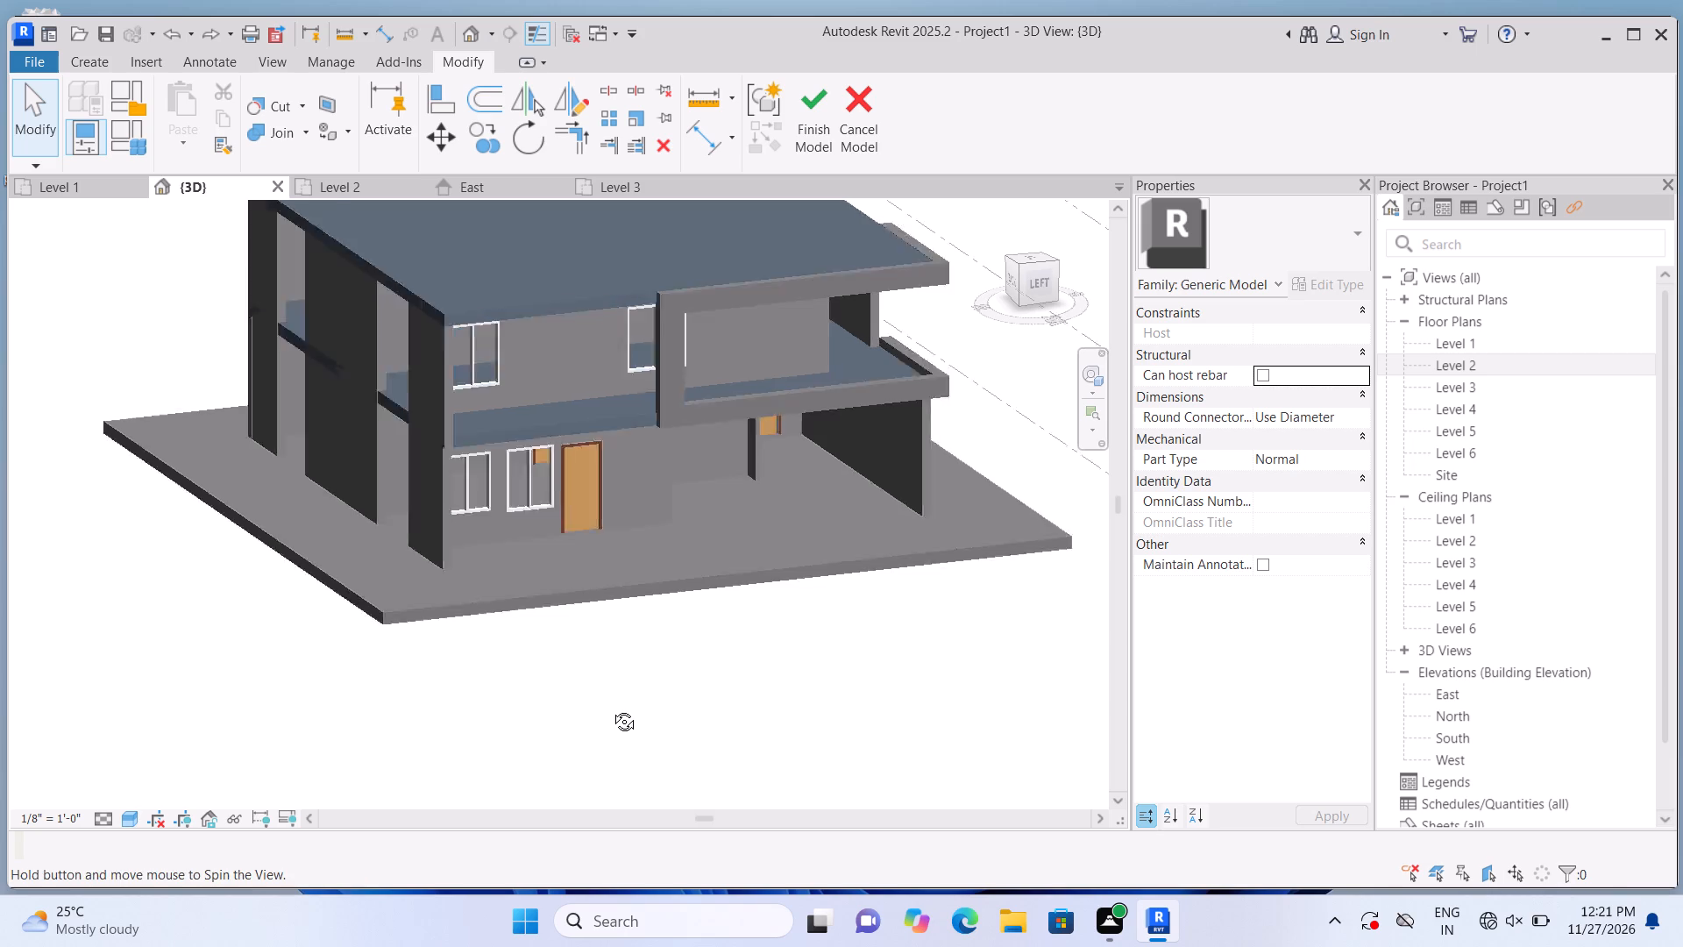
Finish the in-place model of the facade bands and posts.
middle_click_drag(611, 708, 613, 708)
middle_click_drag(495, 660, 558, 678, "shift")
scroll(458, 622, "down", 2)
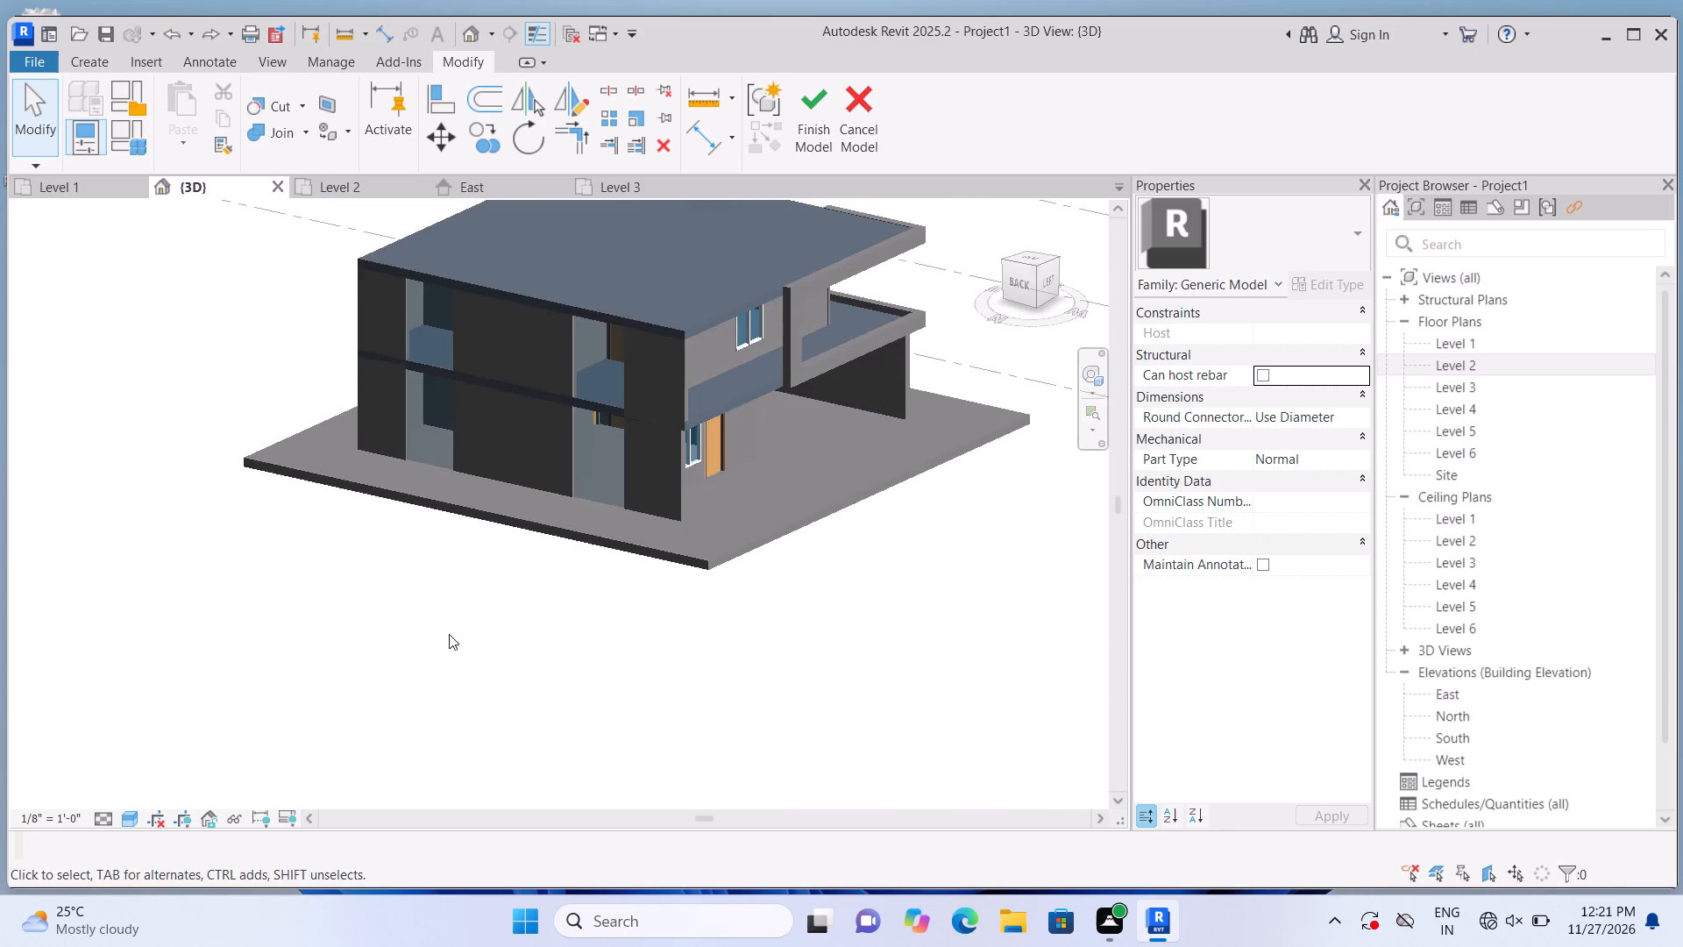
middle_click_drag(445, 634, 482, 747)
scroll(494, 743, "up", 1)
middle_click_drag(421, 730, 477, 739, "shift")
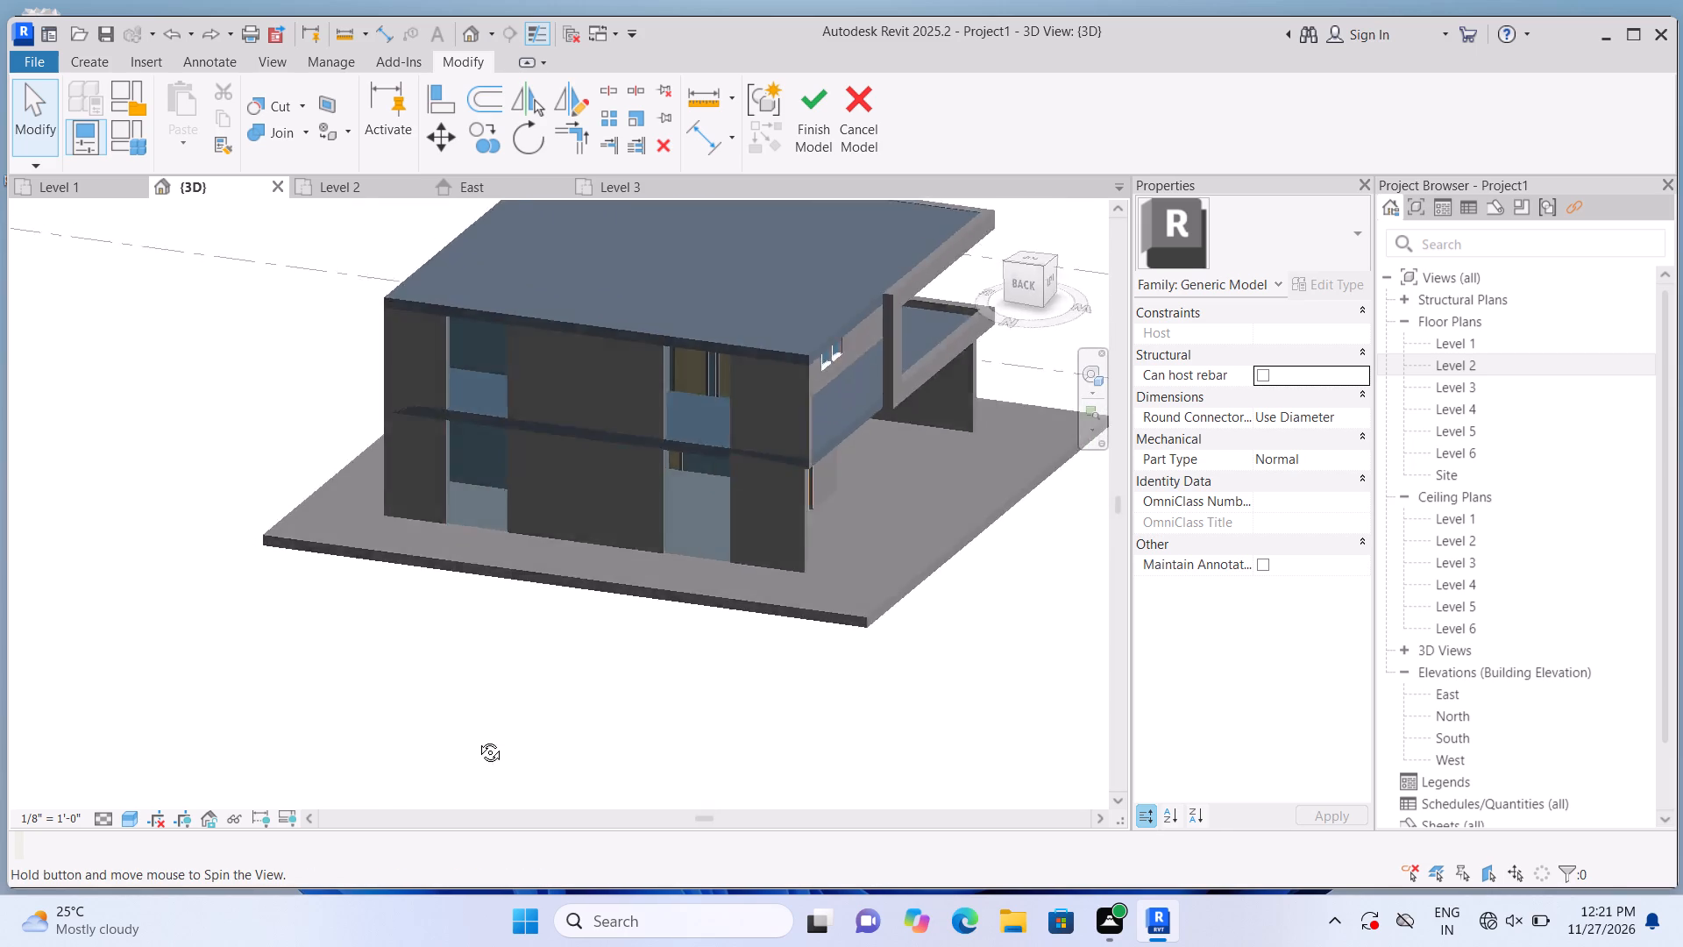
middle_click_drag(477, 739, 586, 620, "shift")
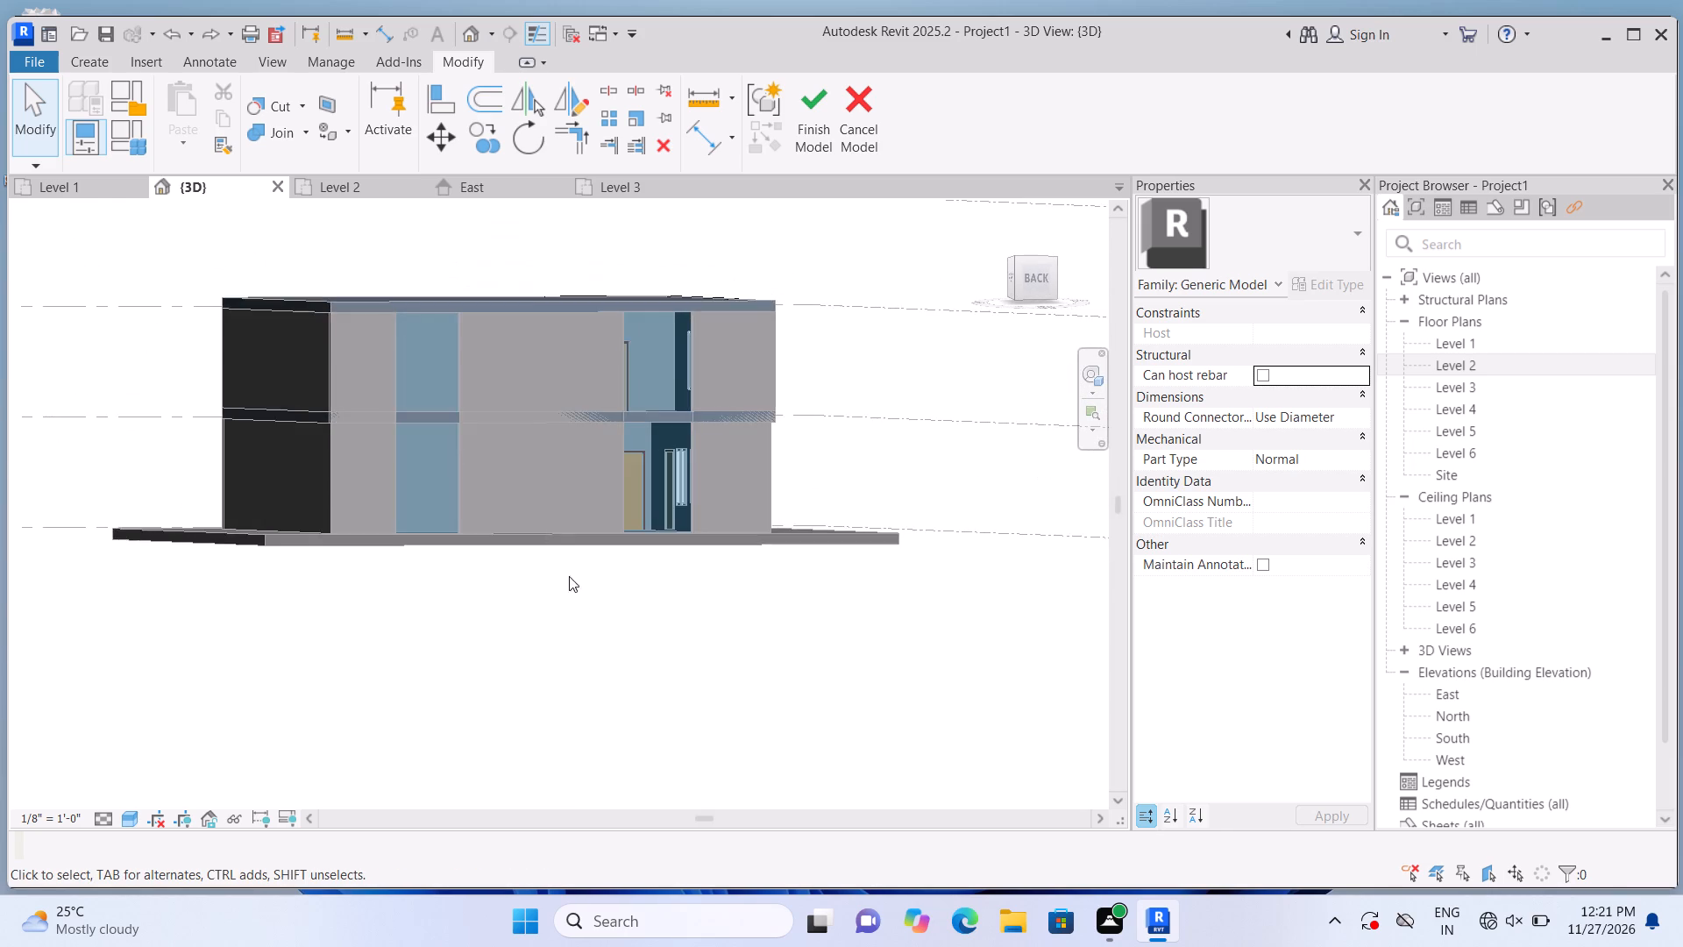
scroll(537, 420, "up", 3)
scroll(550, 293, "up", 2)
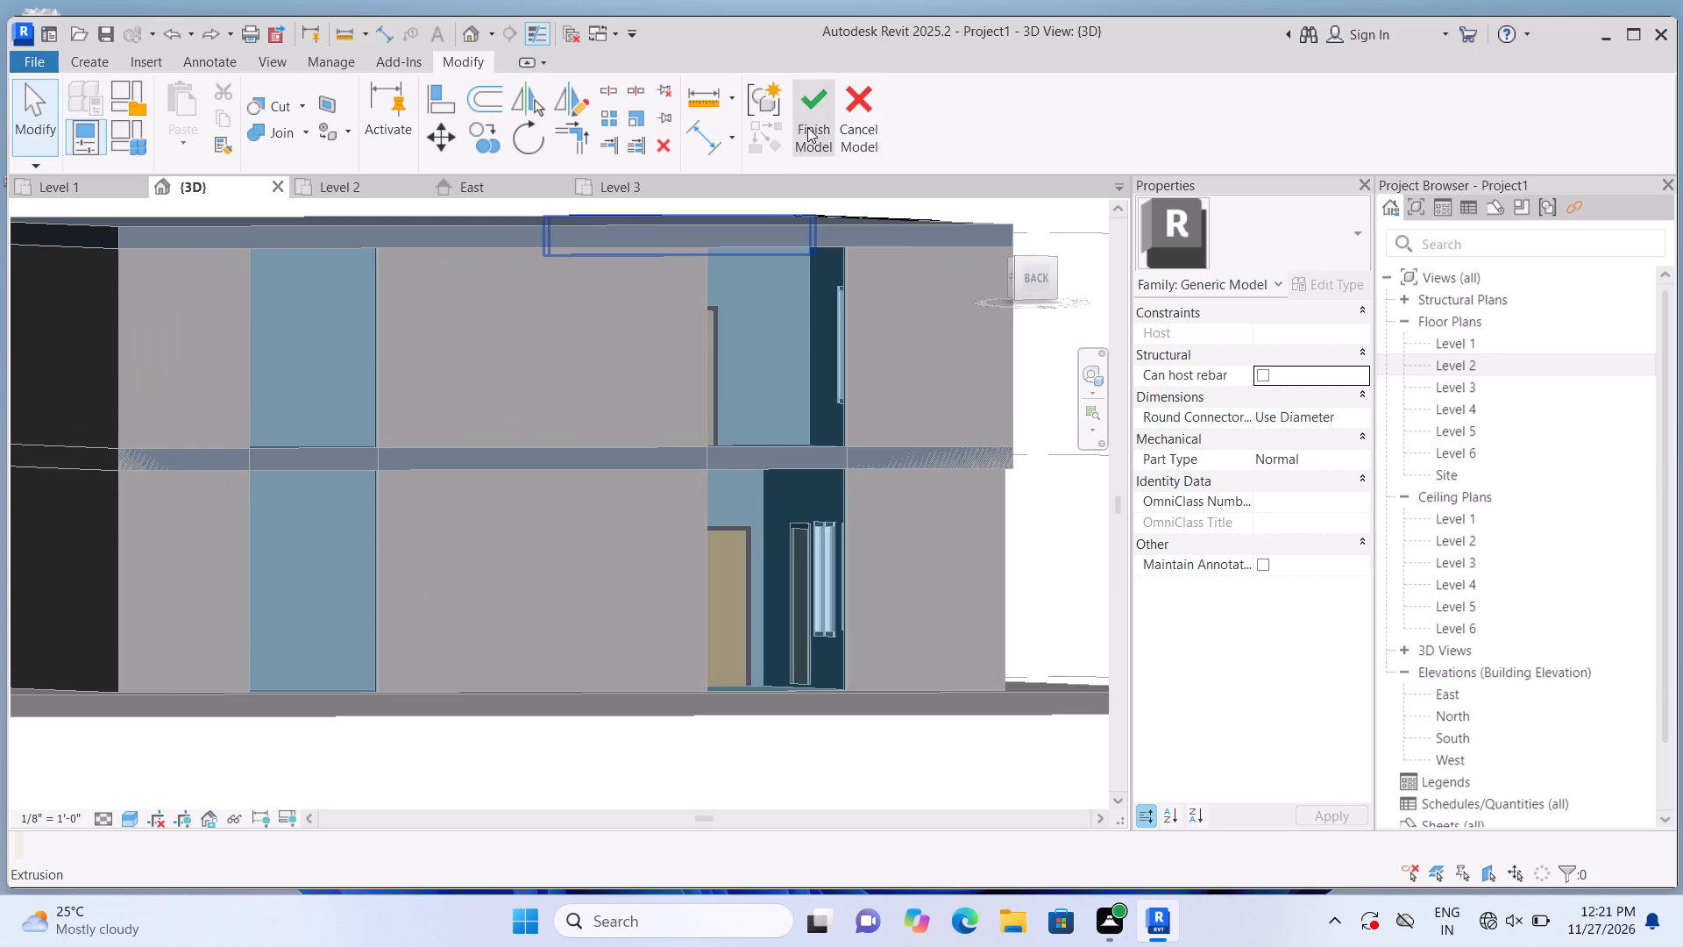
left_click(807, 126)
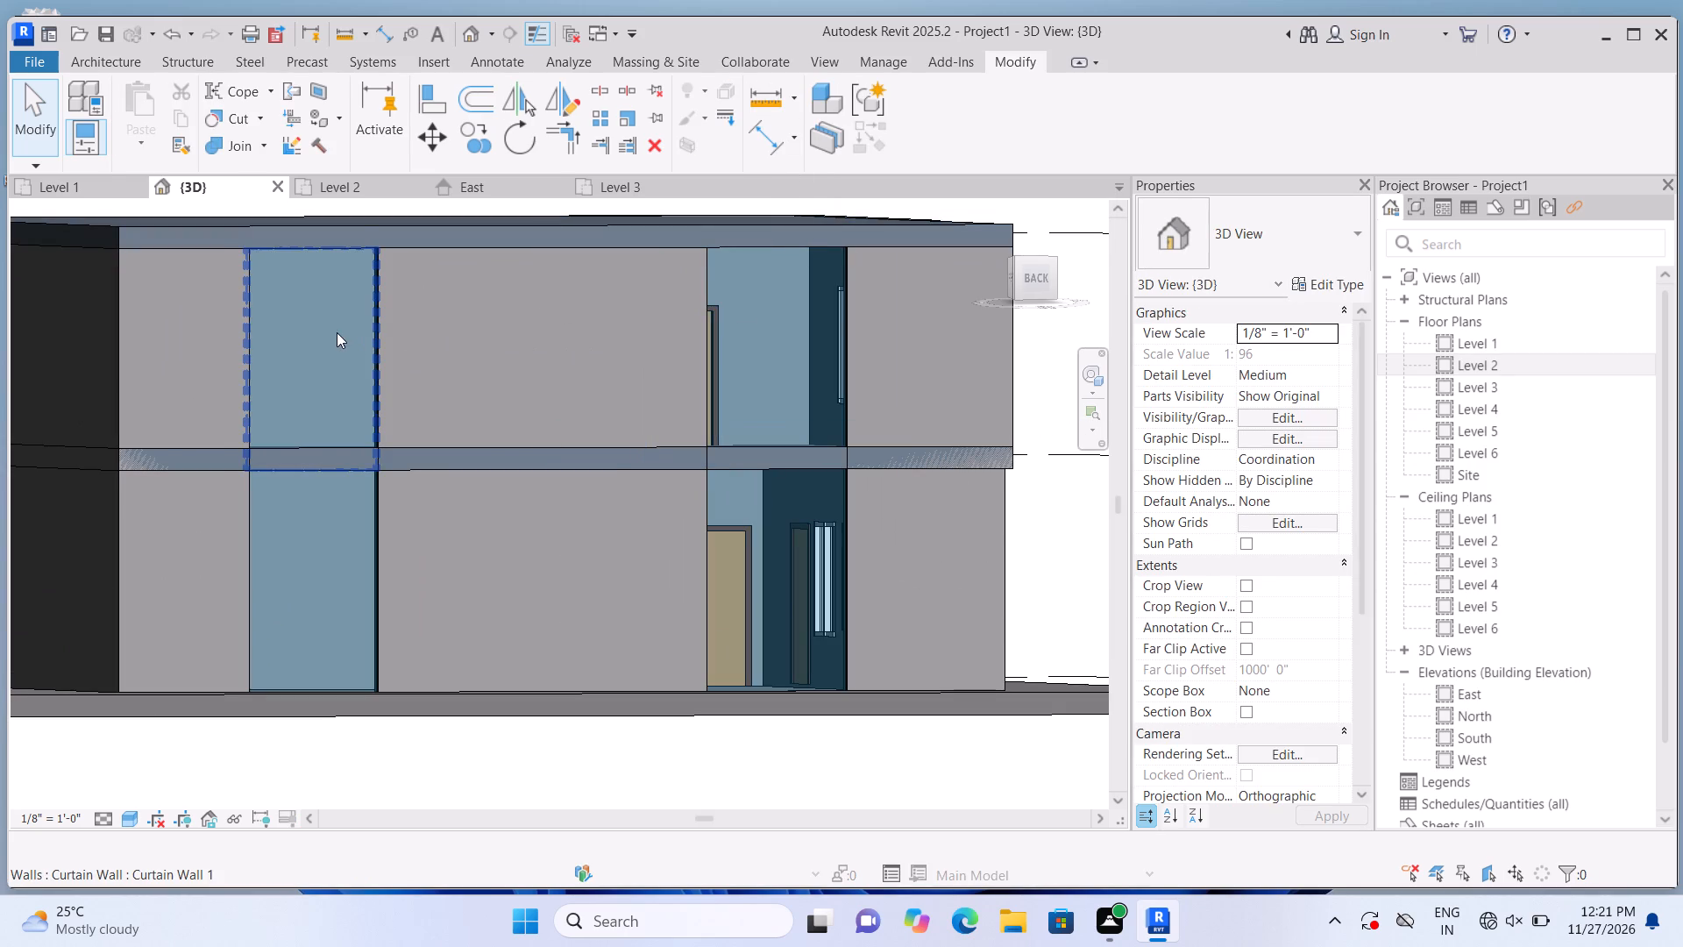
Shrink the 6'-0" wide upper-floor curtain wall on the back facade to a base offset of about 3'-1 3/4" and height of about 5'-7 3/4".
left_click(337, 332)
middle_click_drag(389, 302, 532, 484)
scroll(435, 590, "up", 2)
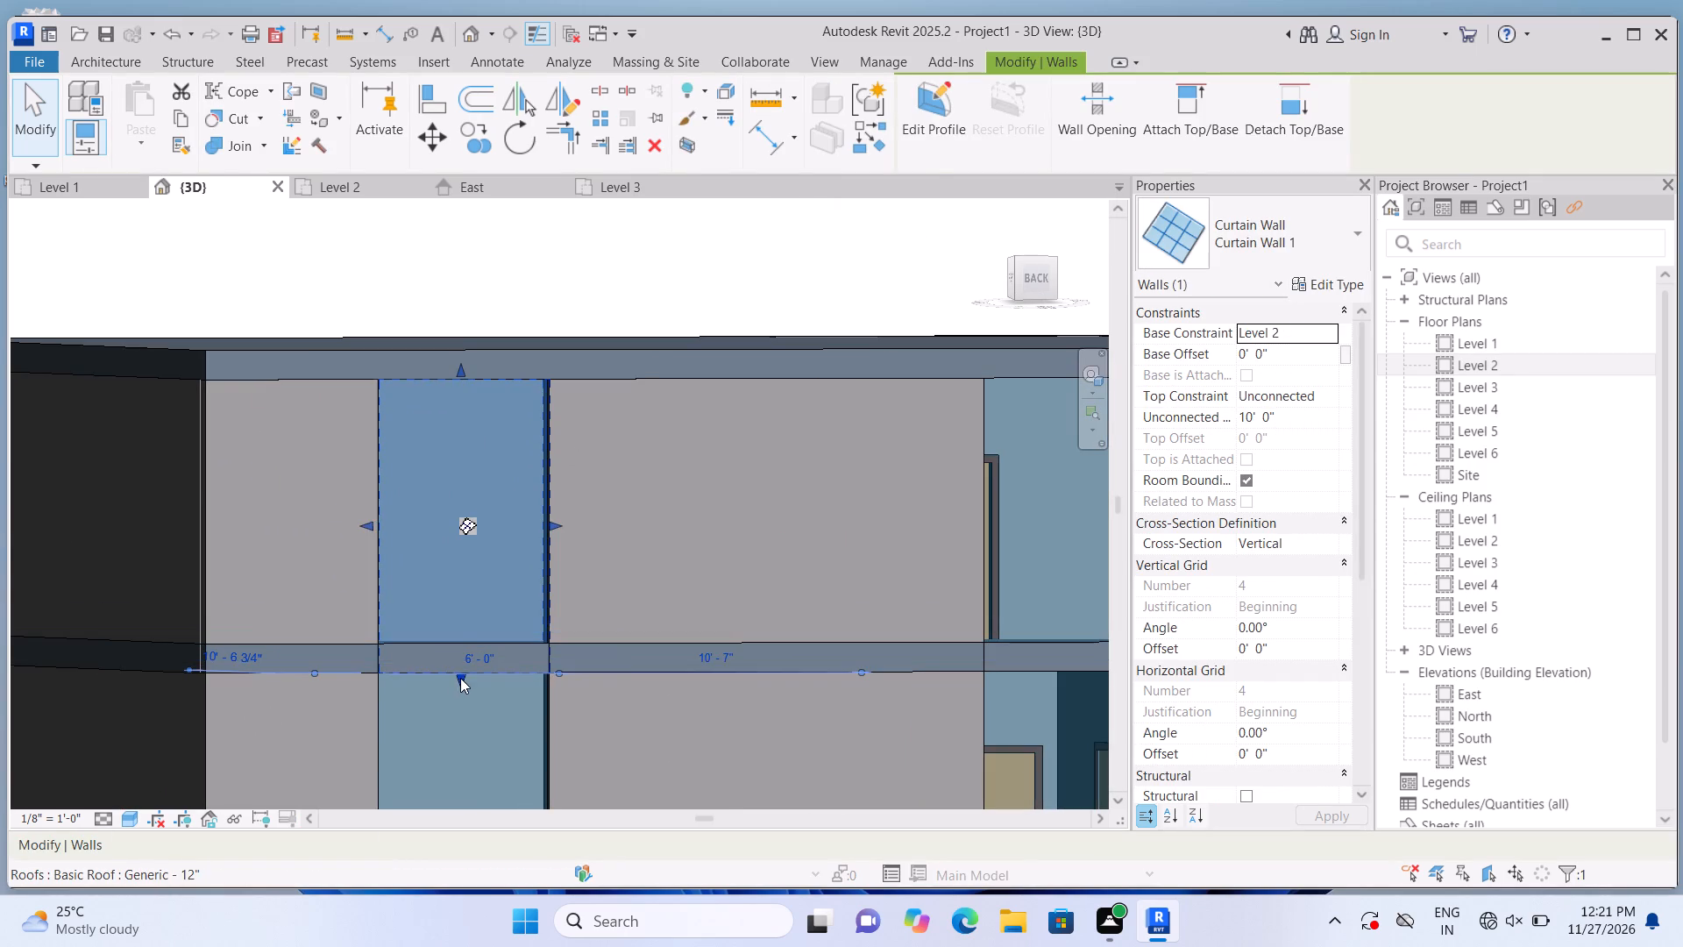
left_click_drag(460, 677, 467, 580)
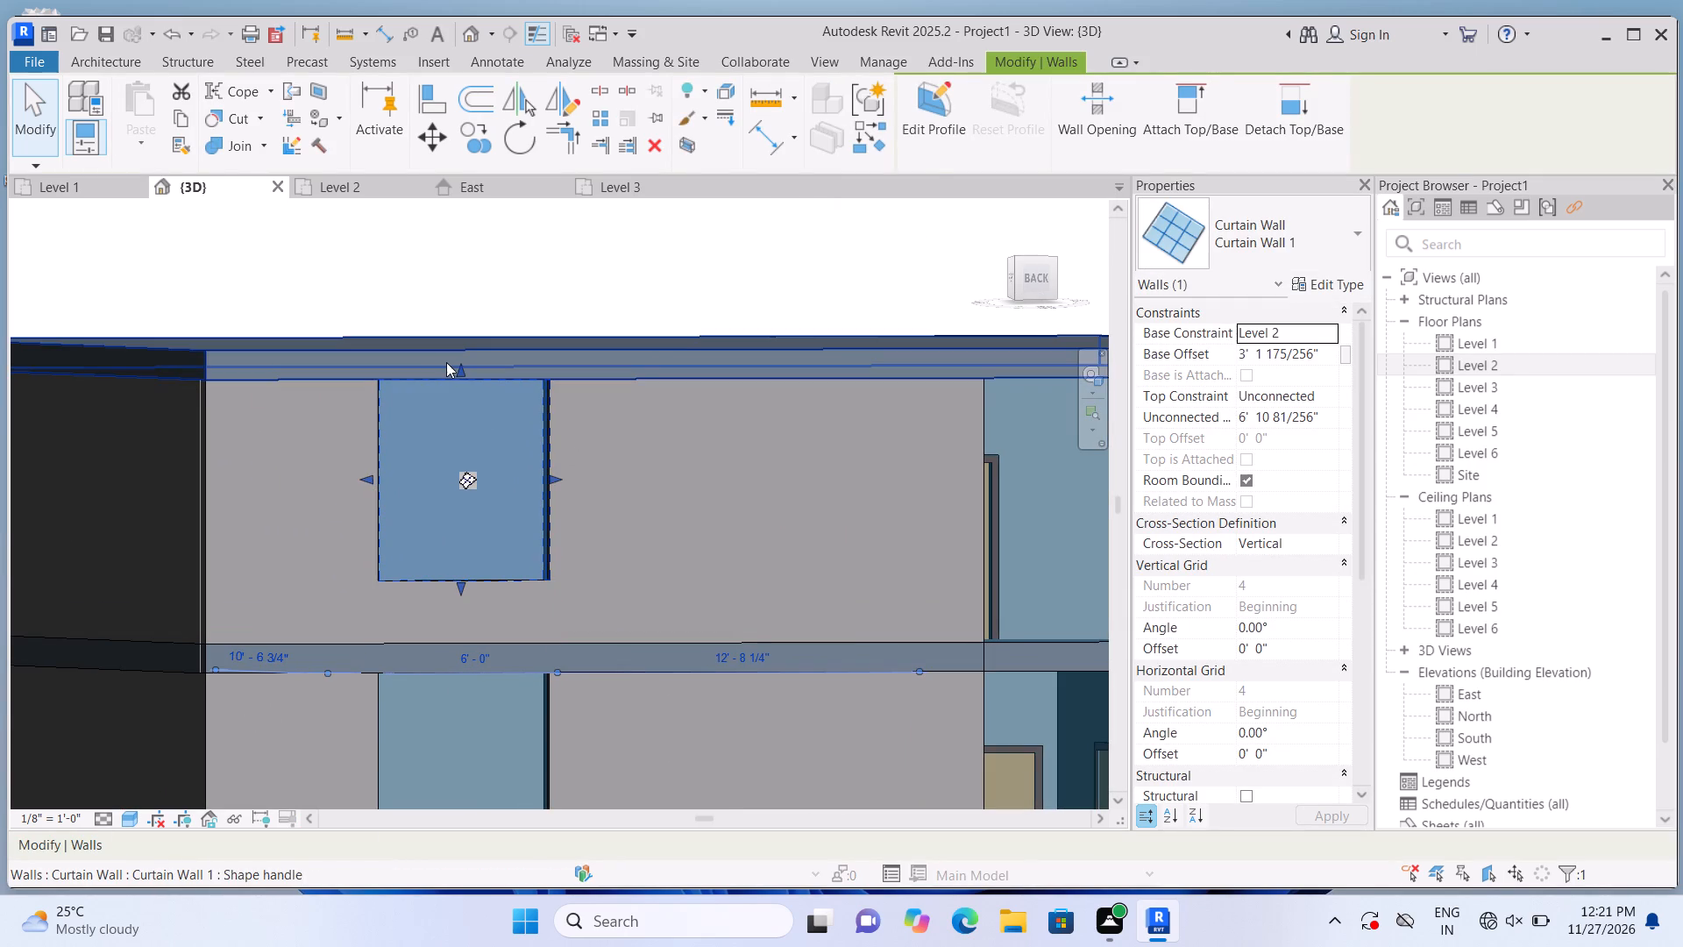
left_click_drag(462, 369, 472, 428)
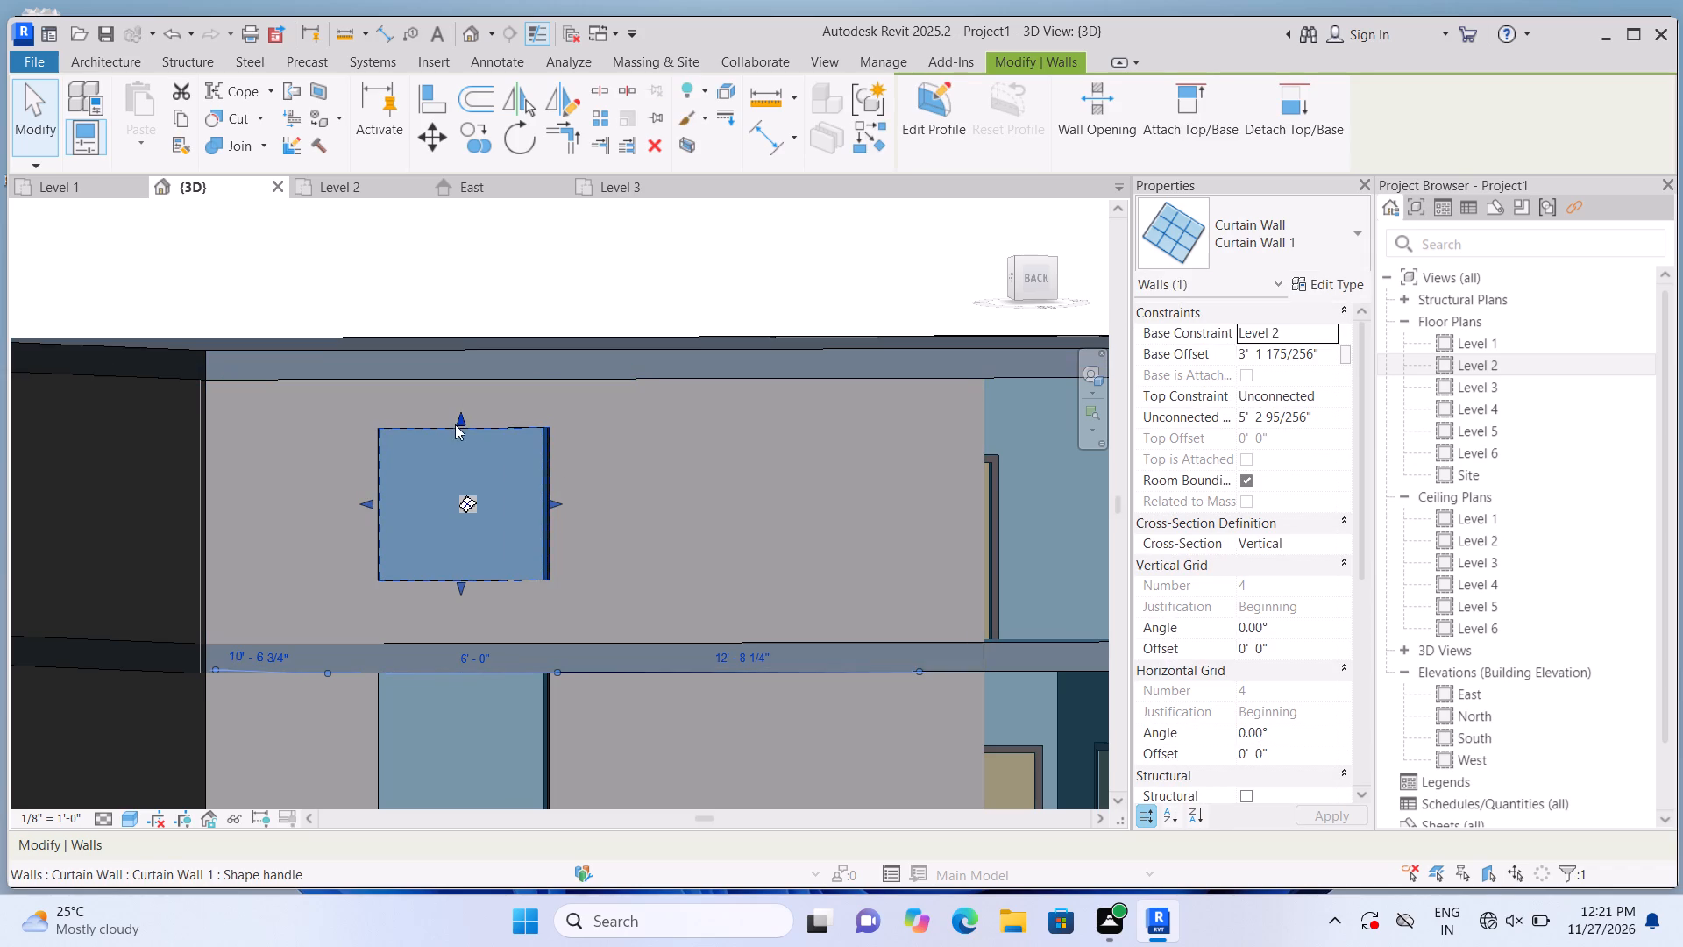
left_click(462, 415)
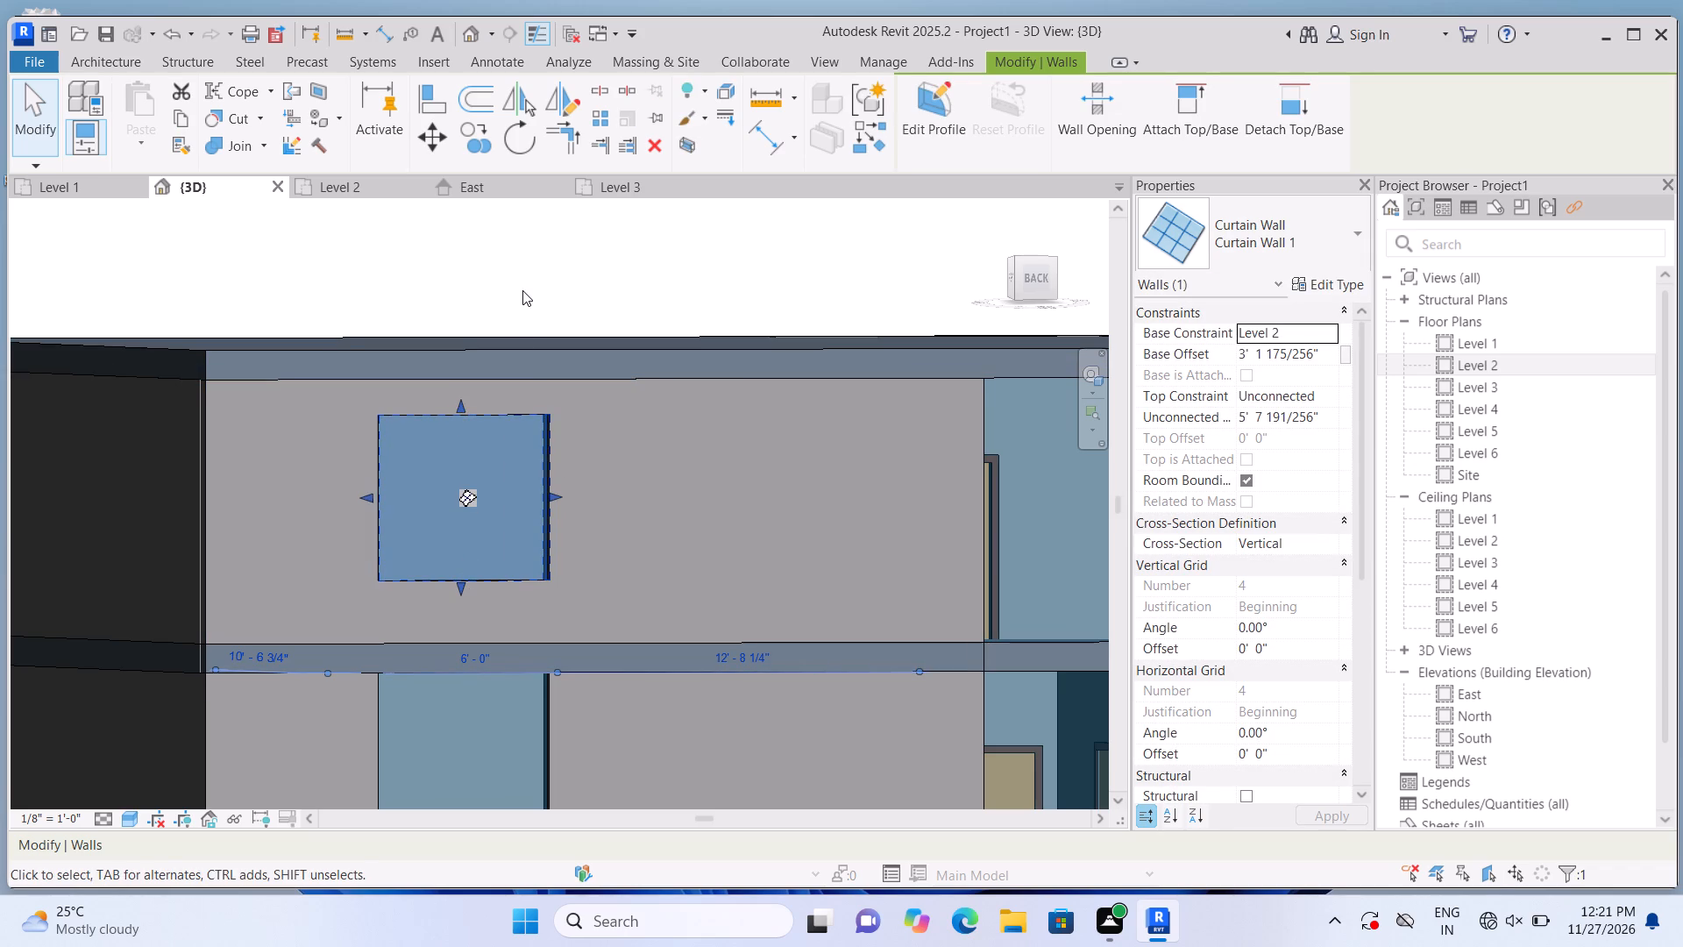
left_click(521, 286)
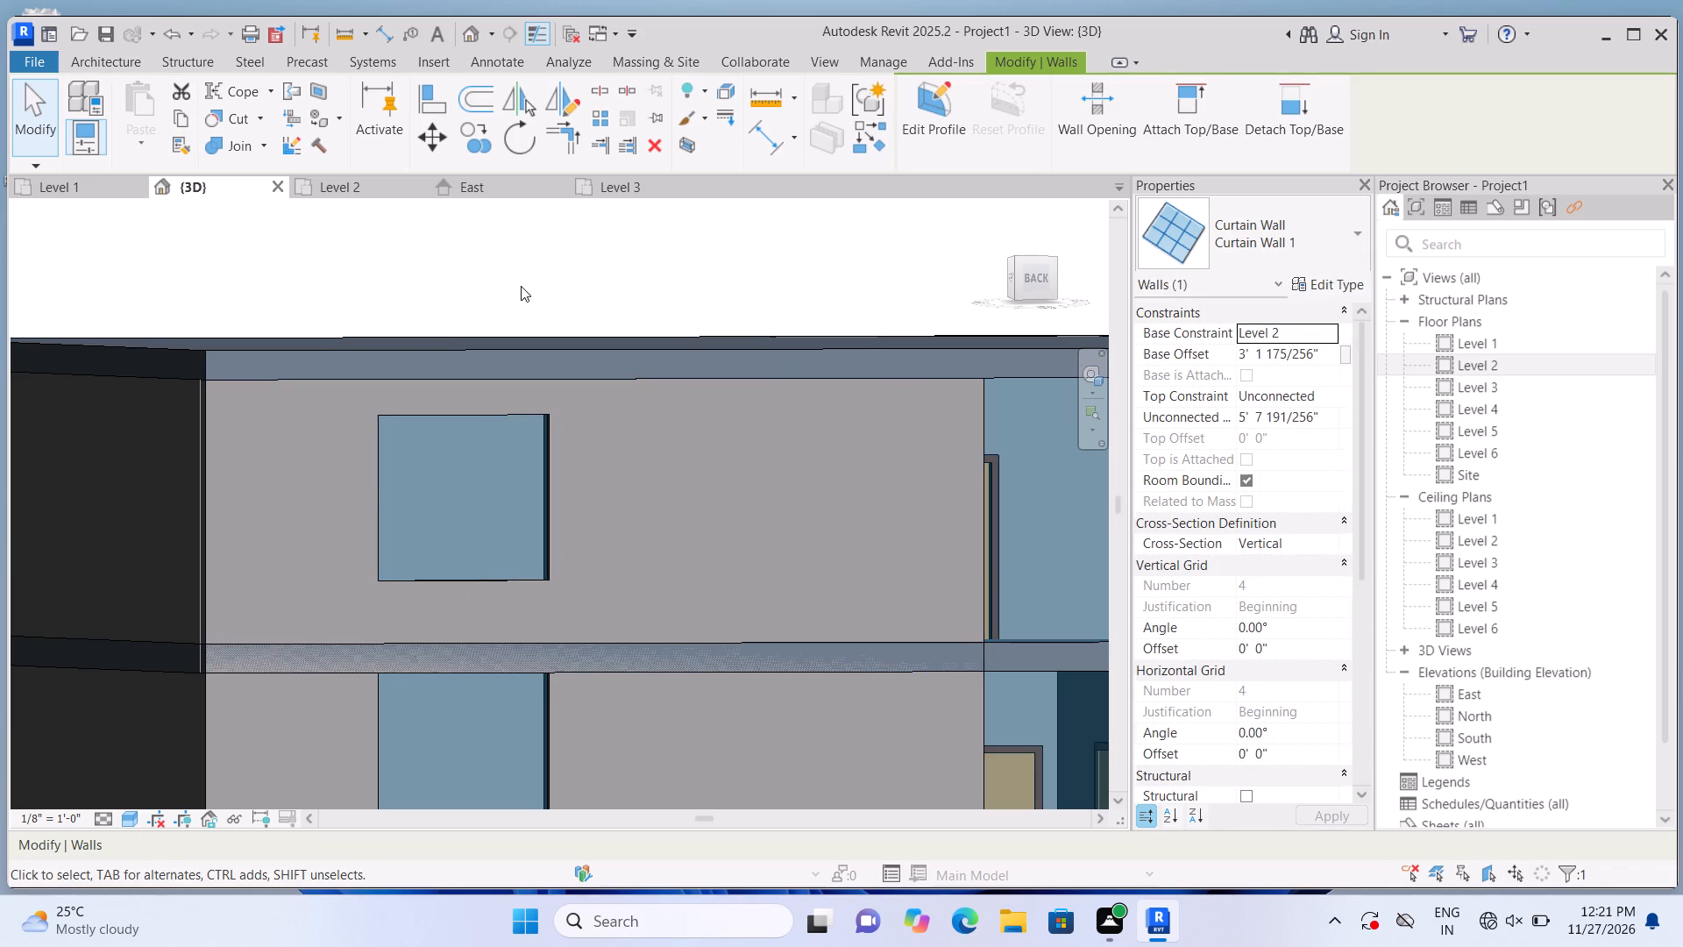
Divide the shortened upper-floor curtain wall into three equal 2'-0" panels with two vertical curtain grid lines.
left_click(106, 62)
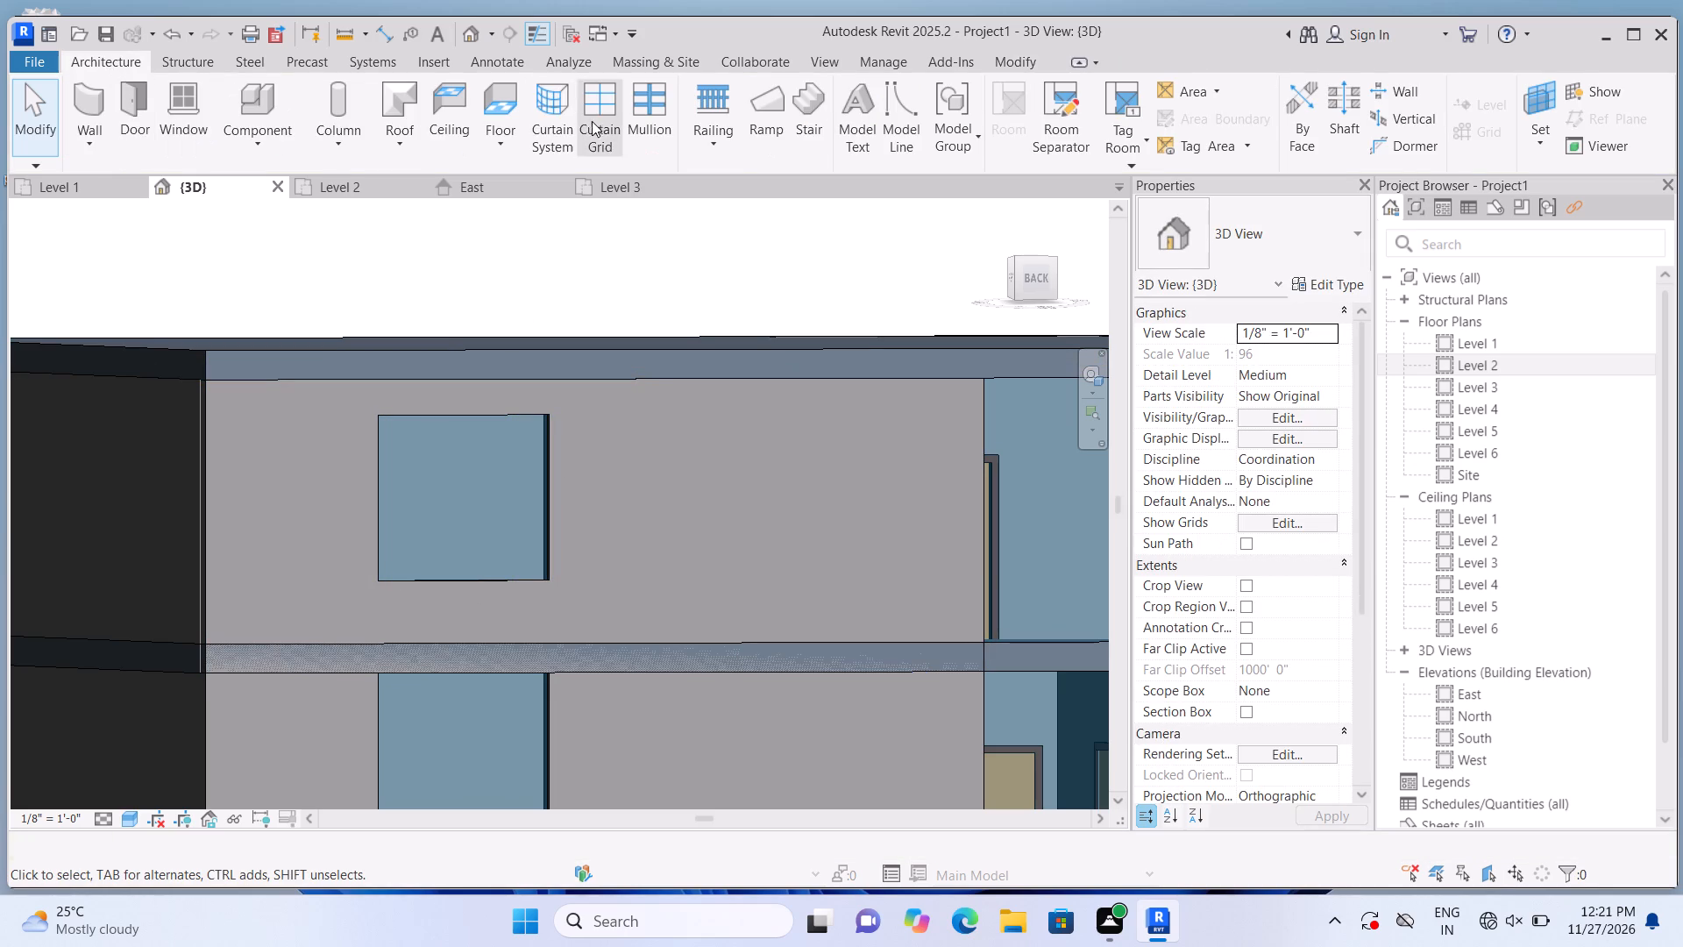
left_click(606, 124)
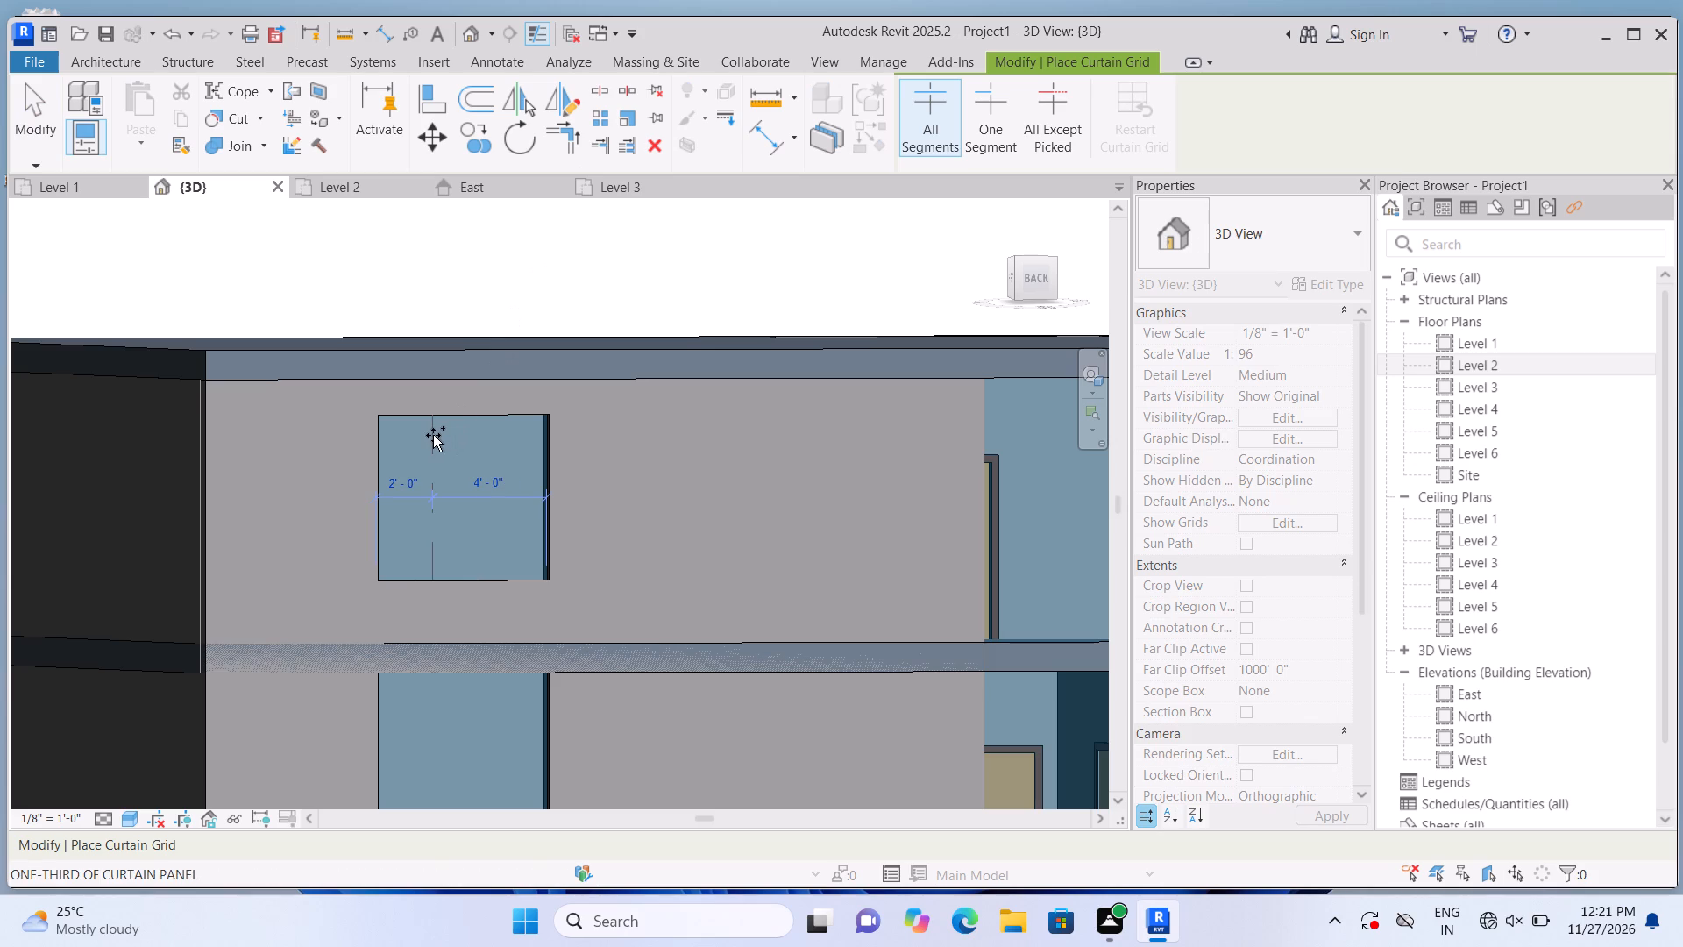
left_click(433, 435)
left_click(486, 430)
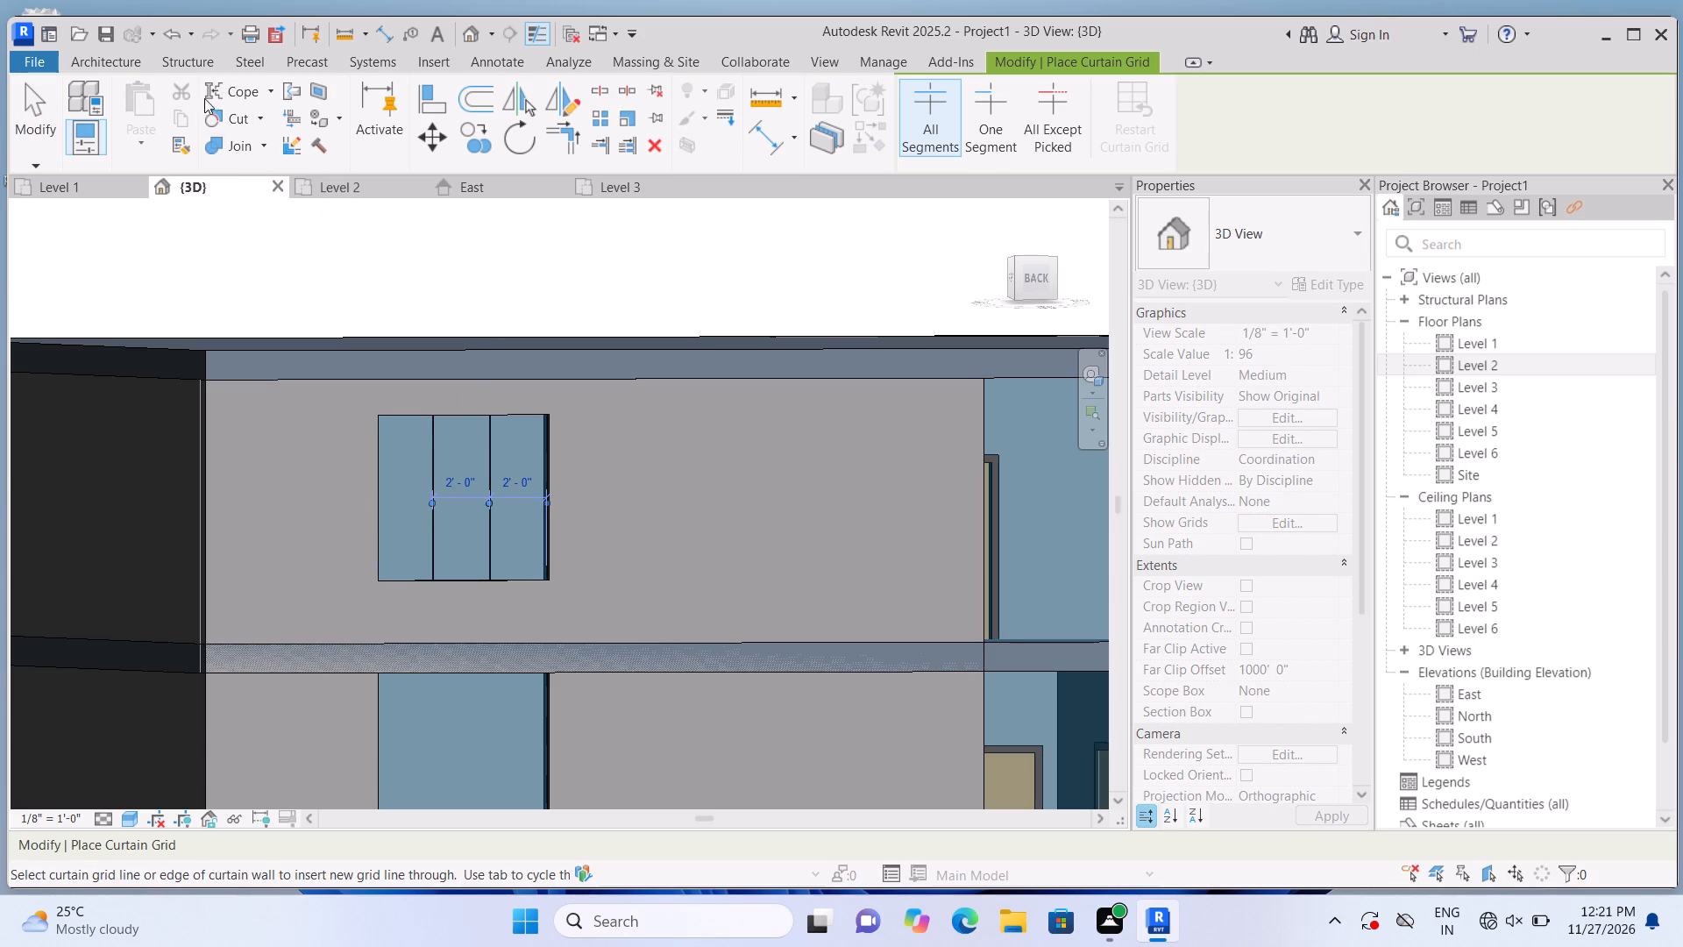
Place 2.5" x 5" rectangular mullions on both grid lines and all four edges of this three-panel window.
left_click(131, 63)
left_click(664, 128)
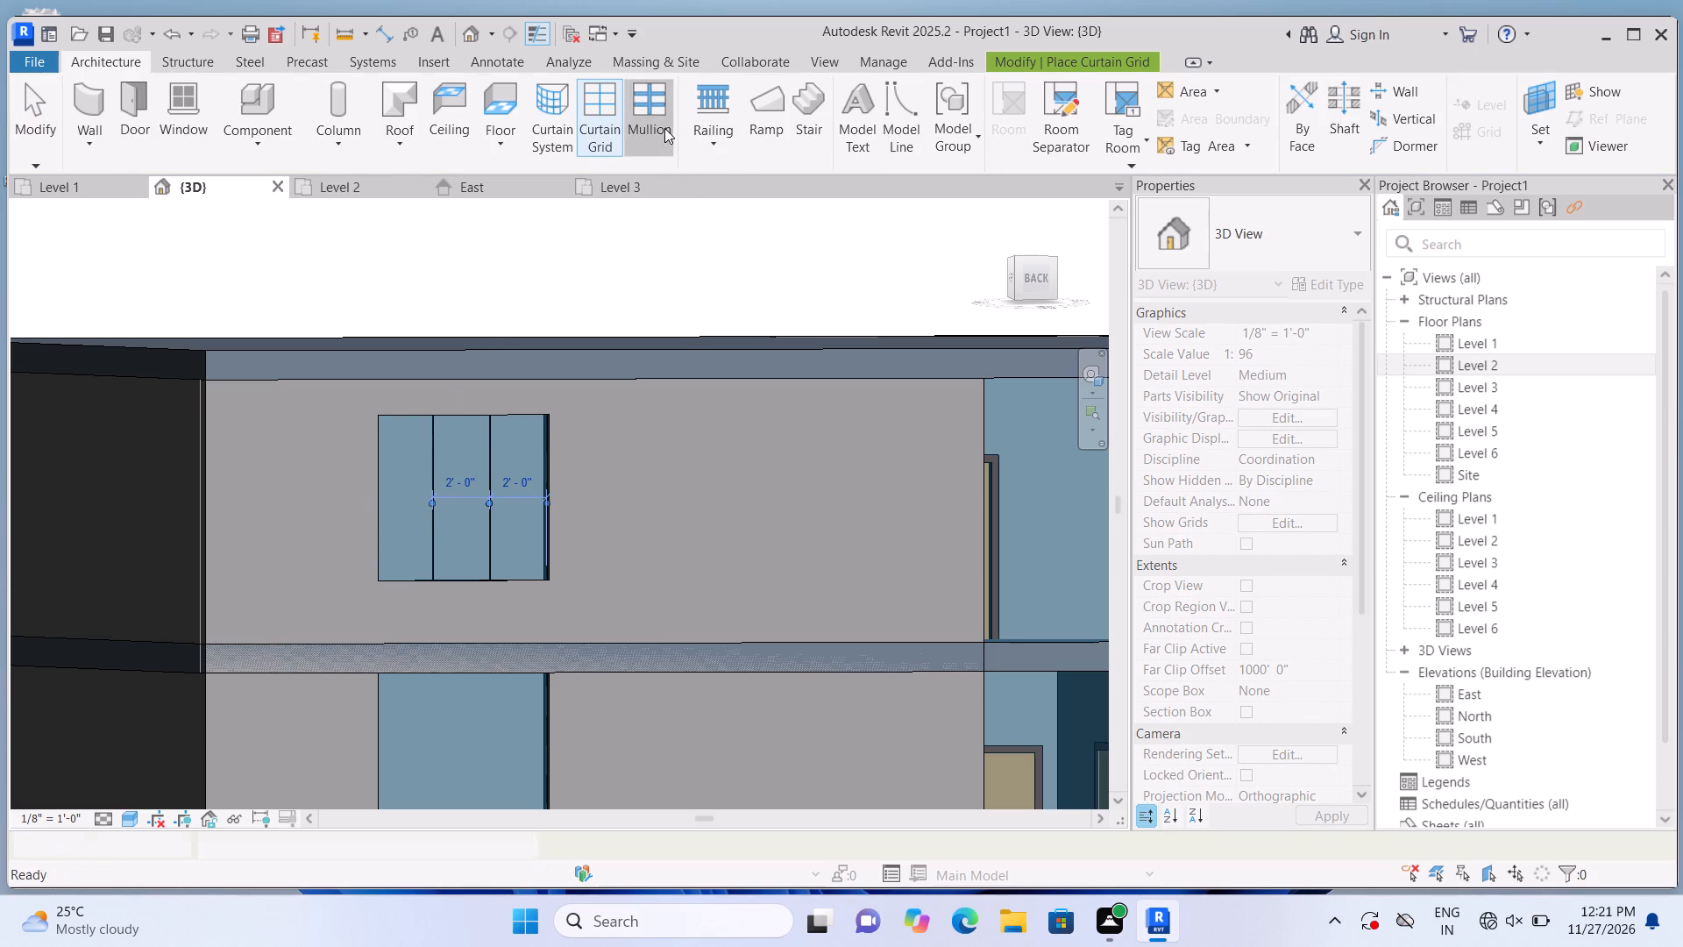
left_click(534, 487)
left_click(497, 488)
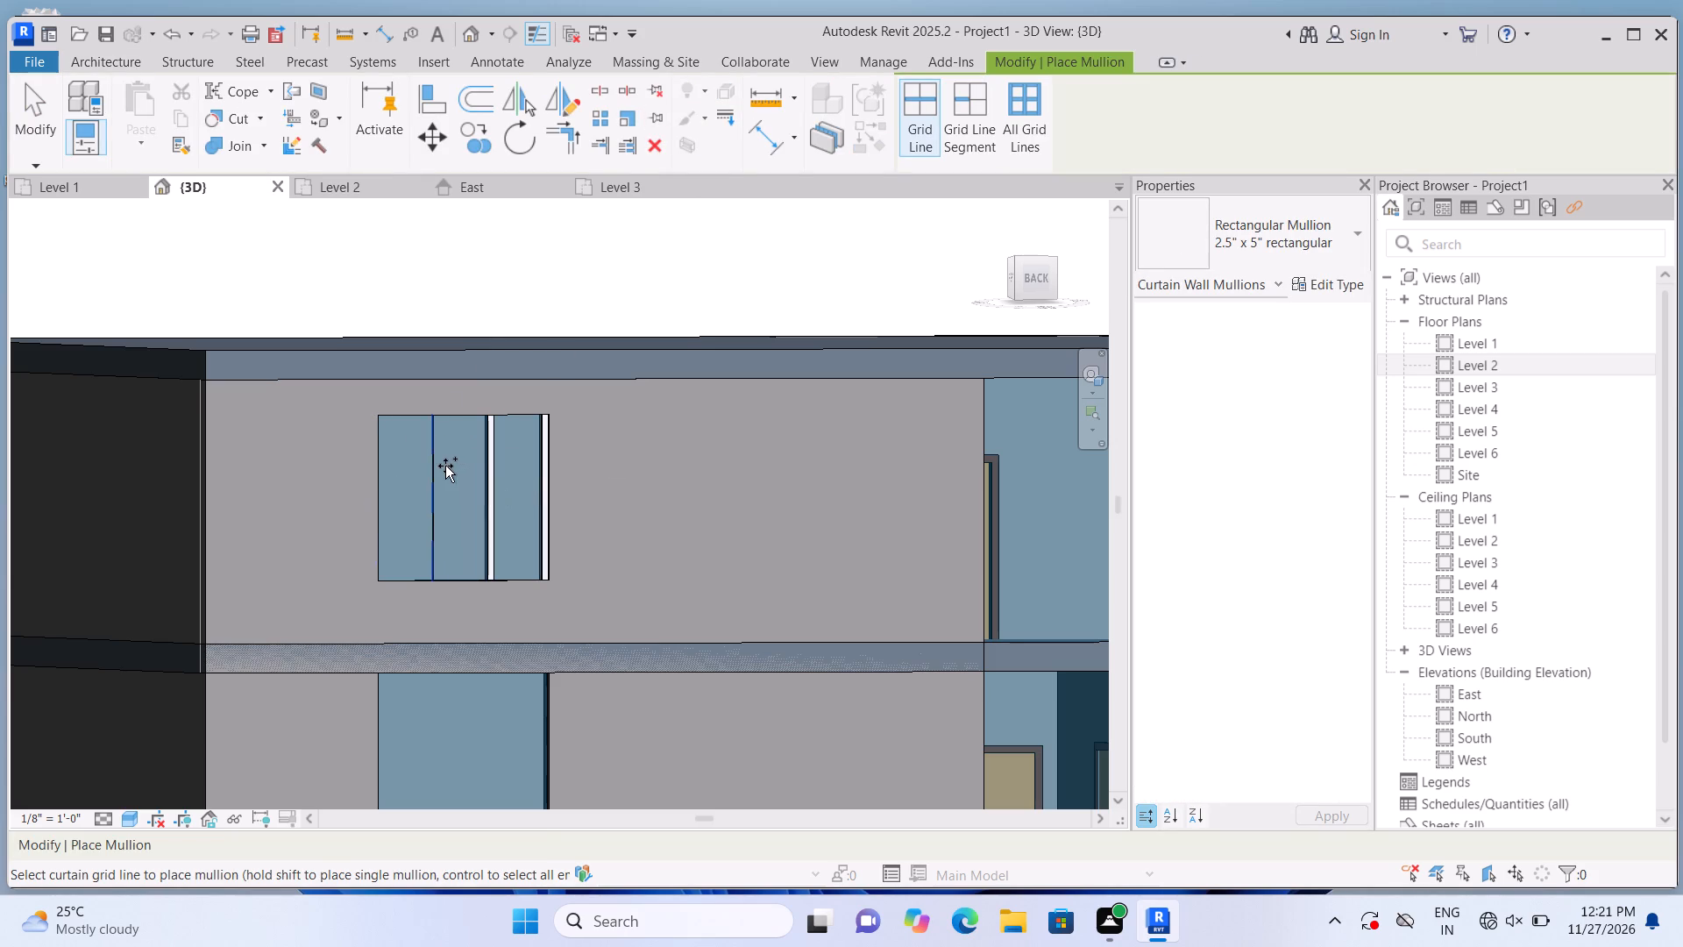
left_click(445, 466)
left_click(397, 462)
left_click(398, 409)
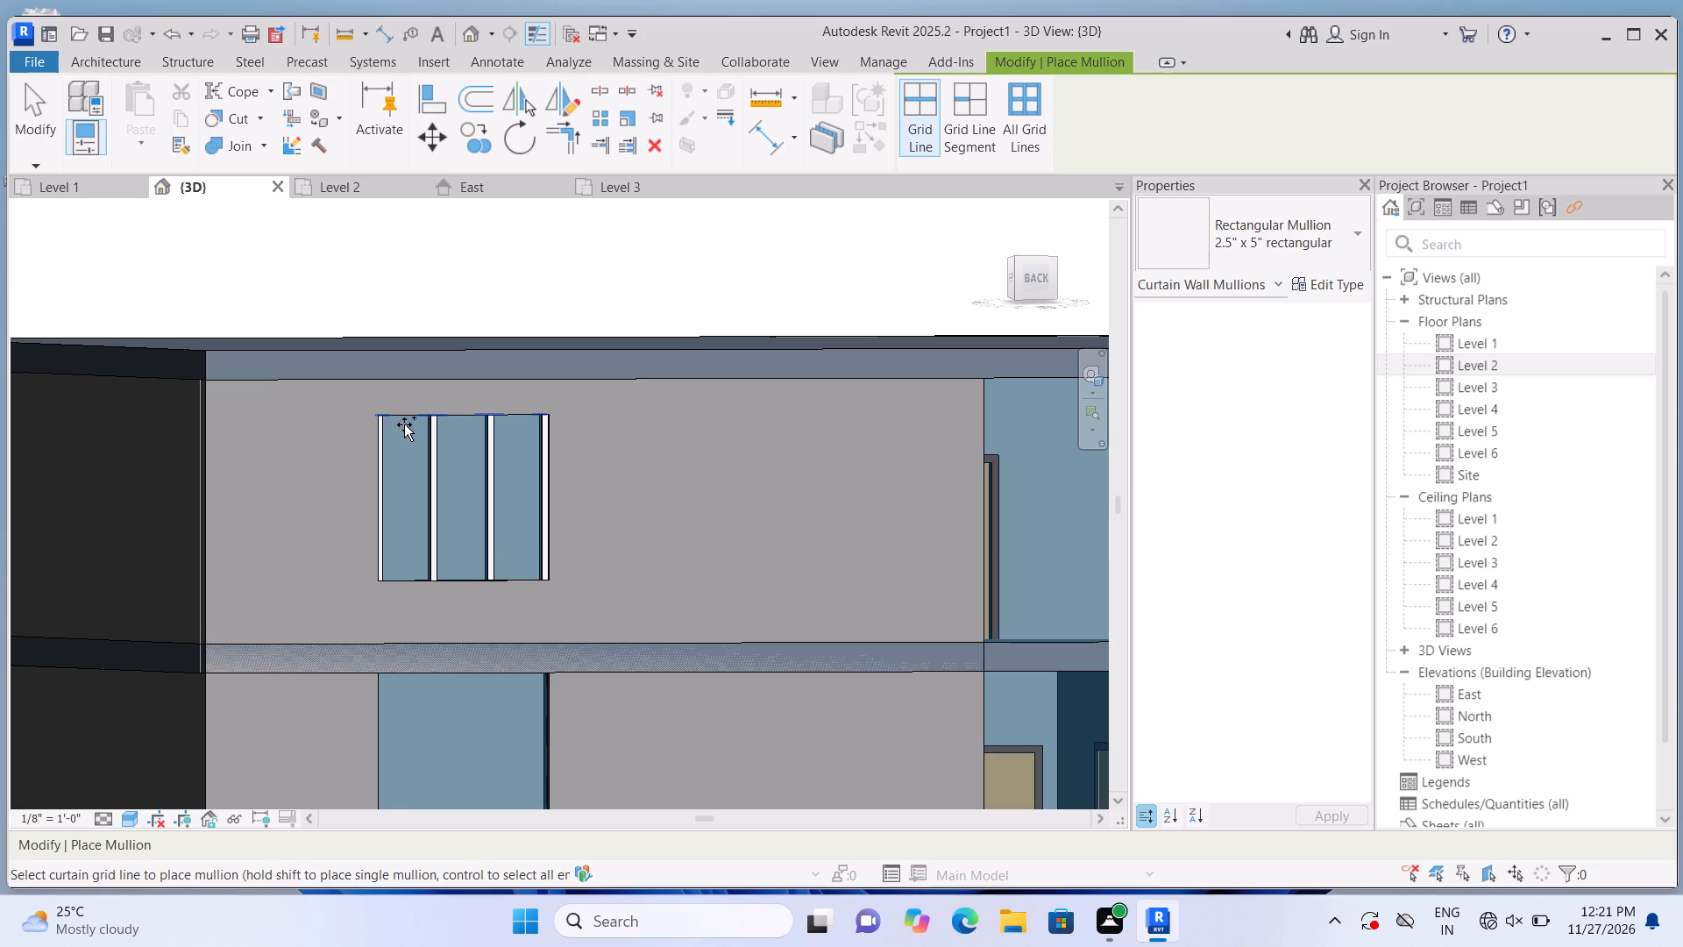
left_click(404, 424)
left_click(412, 579)
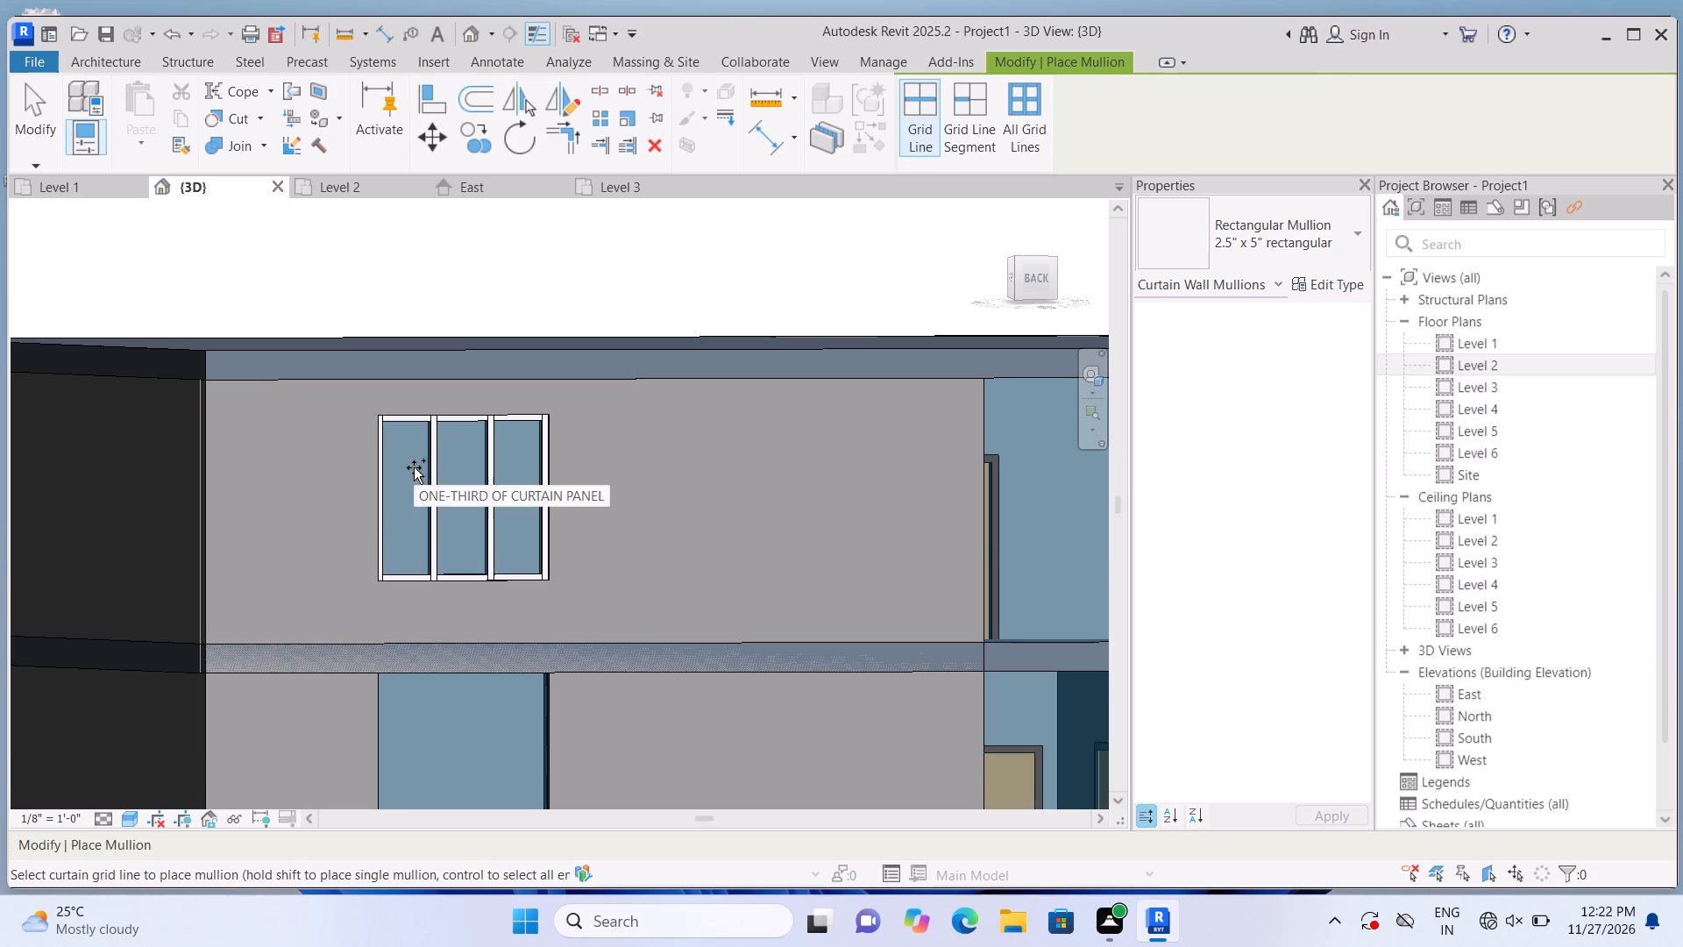
key("Escape")
Raise the base and lower the top of the 6'-6" wide upper-floor curtain wall, roughly matching the neighbouring window's sill and head.
scroll(501, 459, "down", 2)
middle_click_drag(637, 521, 405, 538)
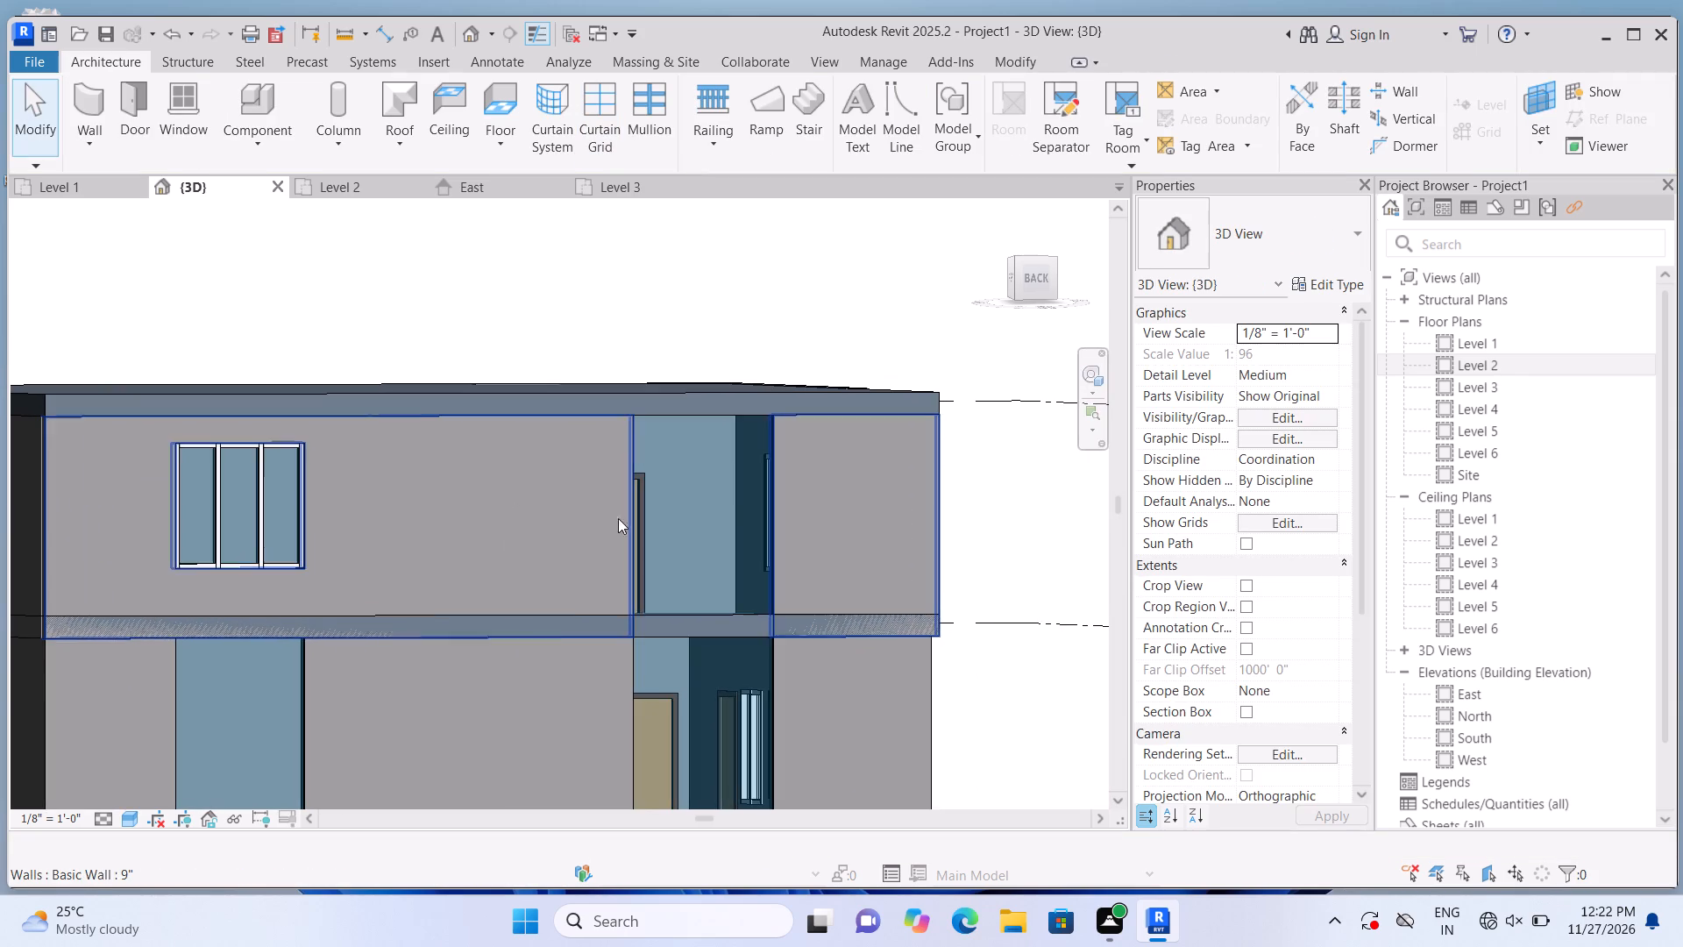
left_click(701, 509)
scroll(708, 545, "up", 3)
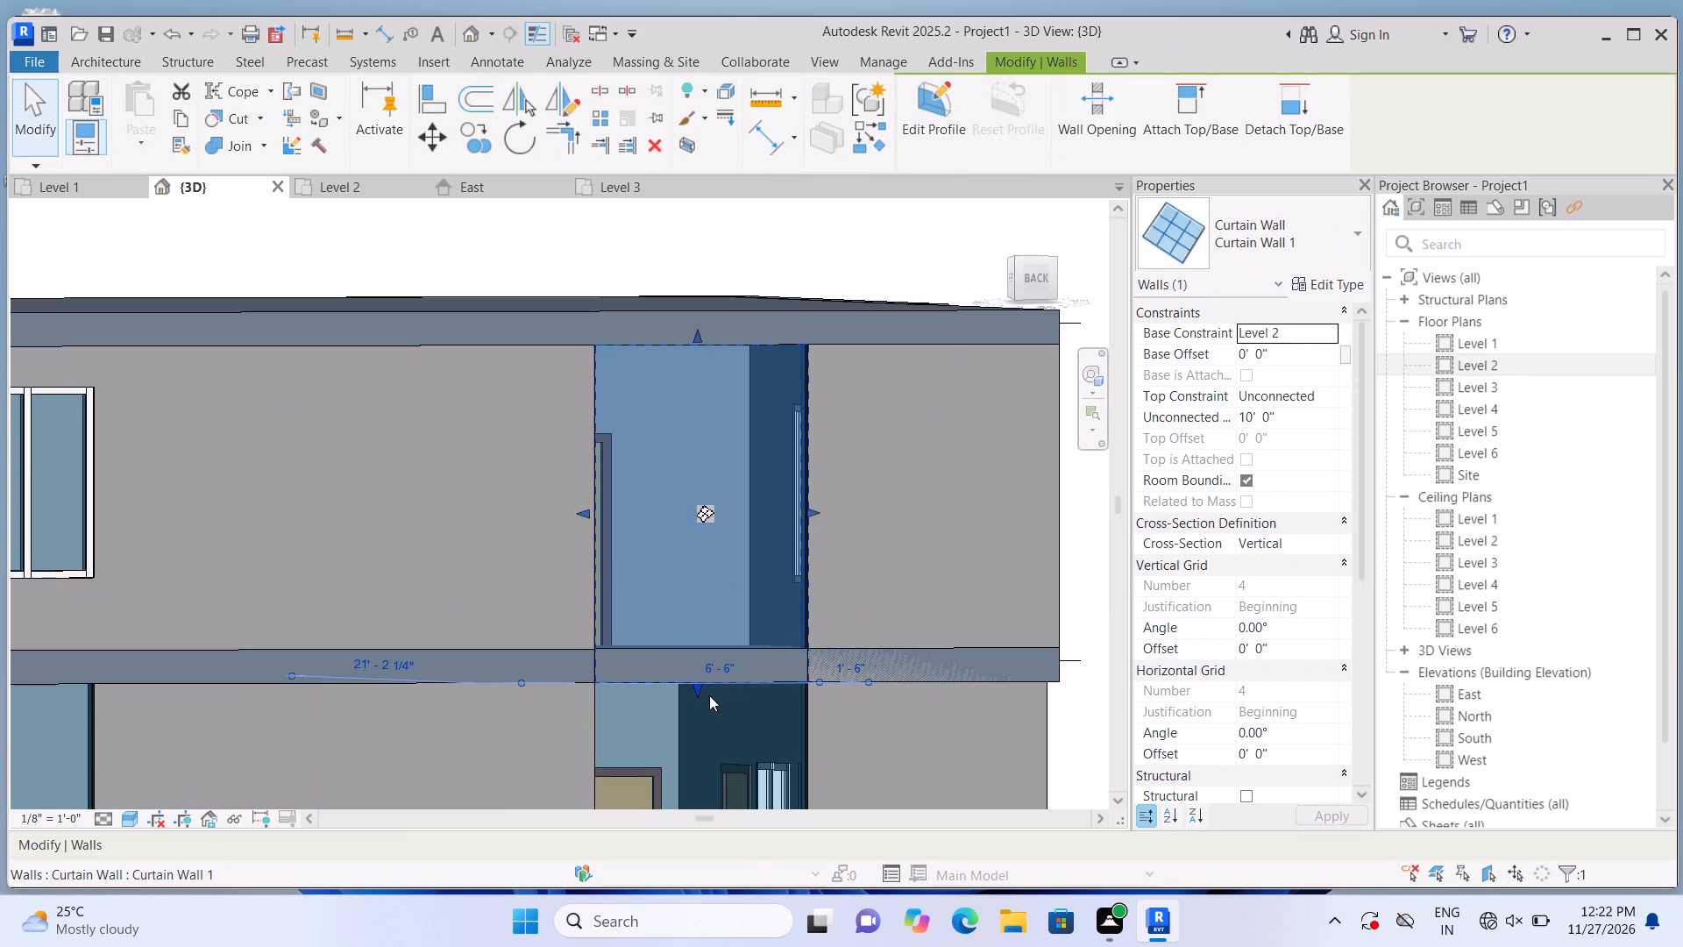
left_click_drag(695, 687, 717, 560)
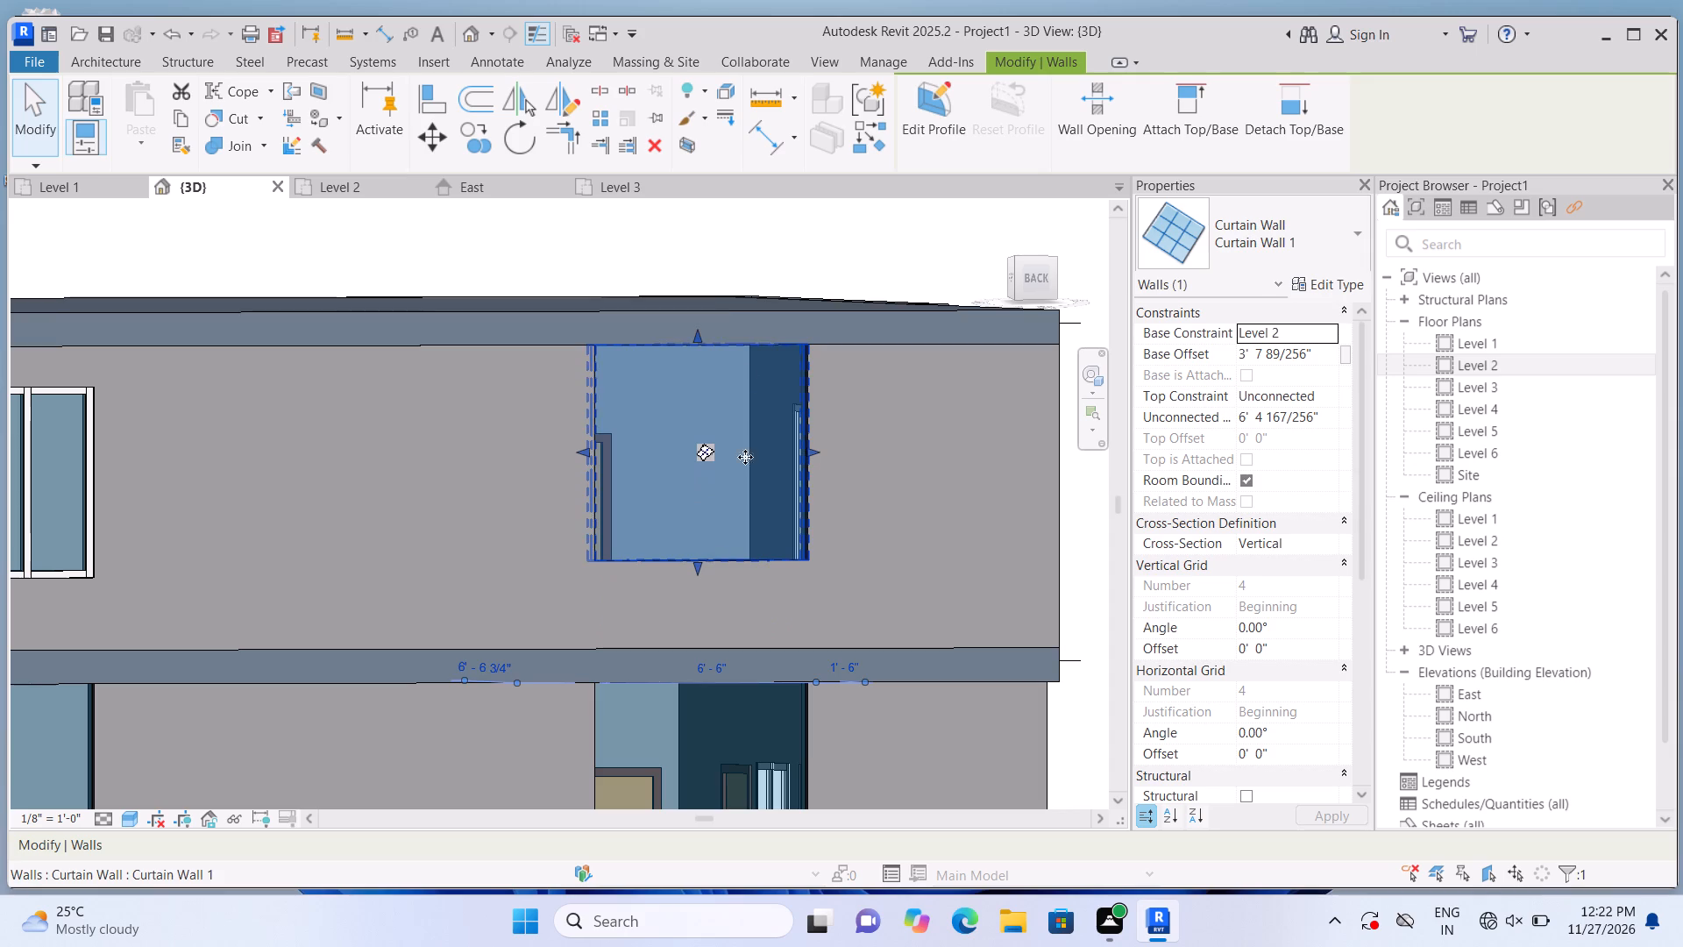
left_click_drag(698, 326, 702, 385)
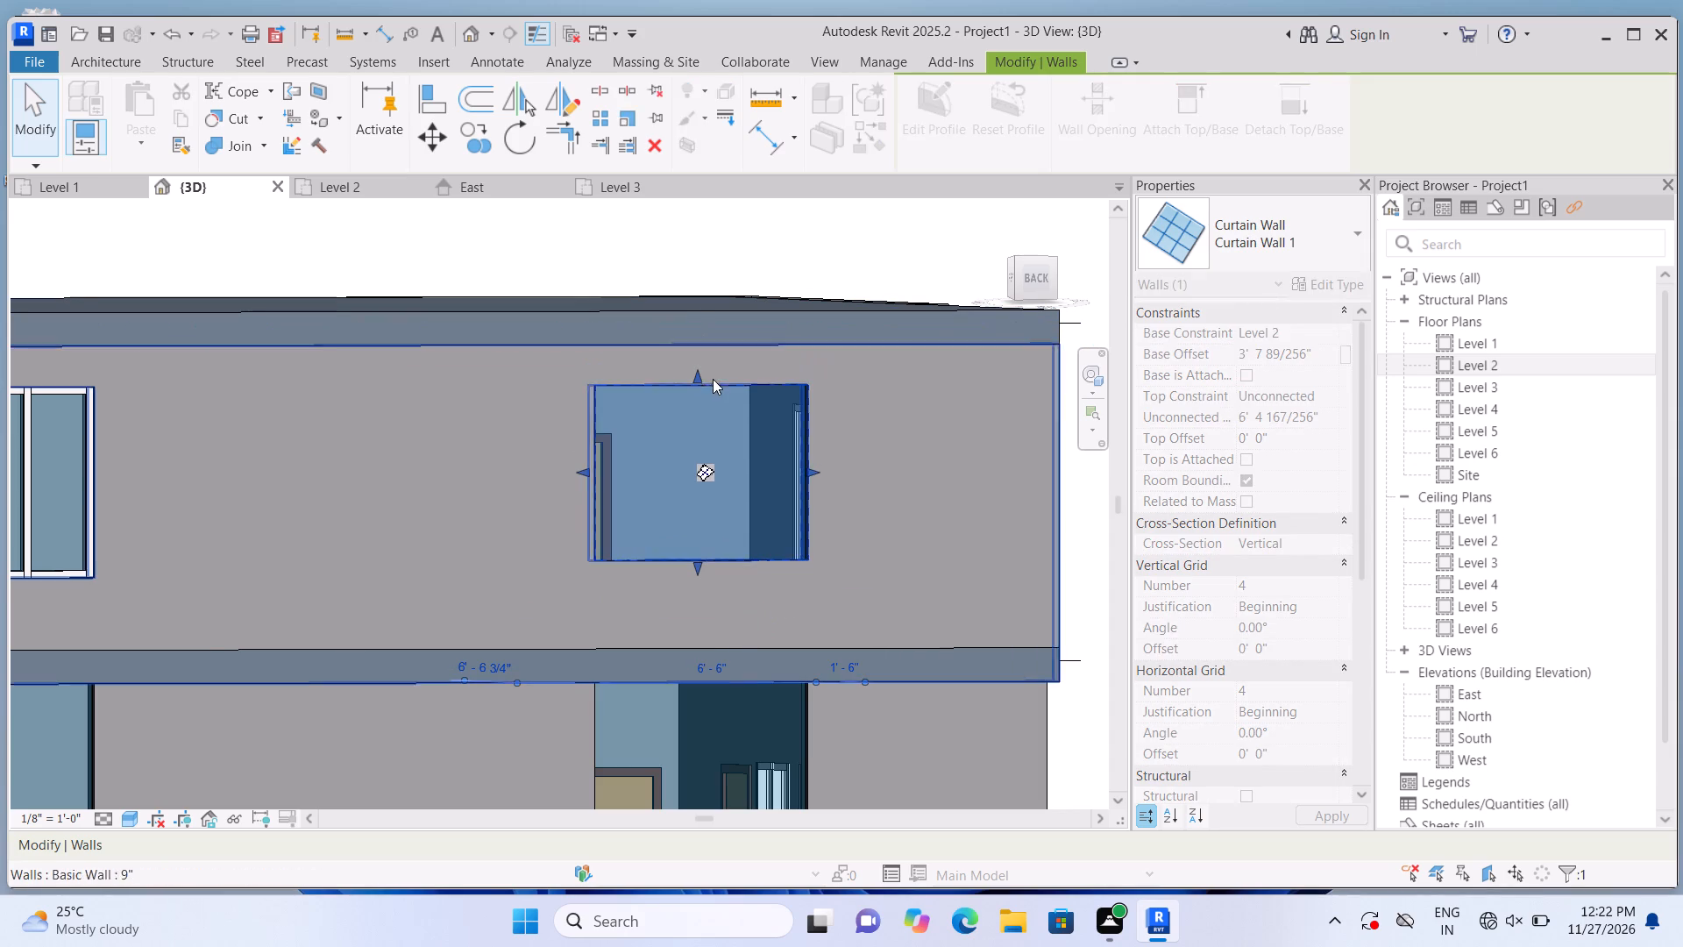
left_click_drag(693, 564, 697, 576)
left_click(699, 251)
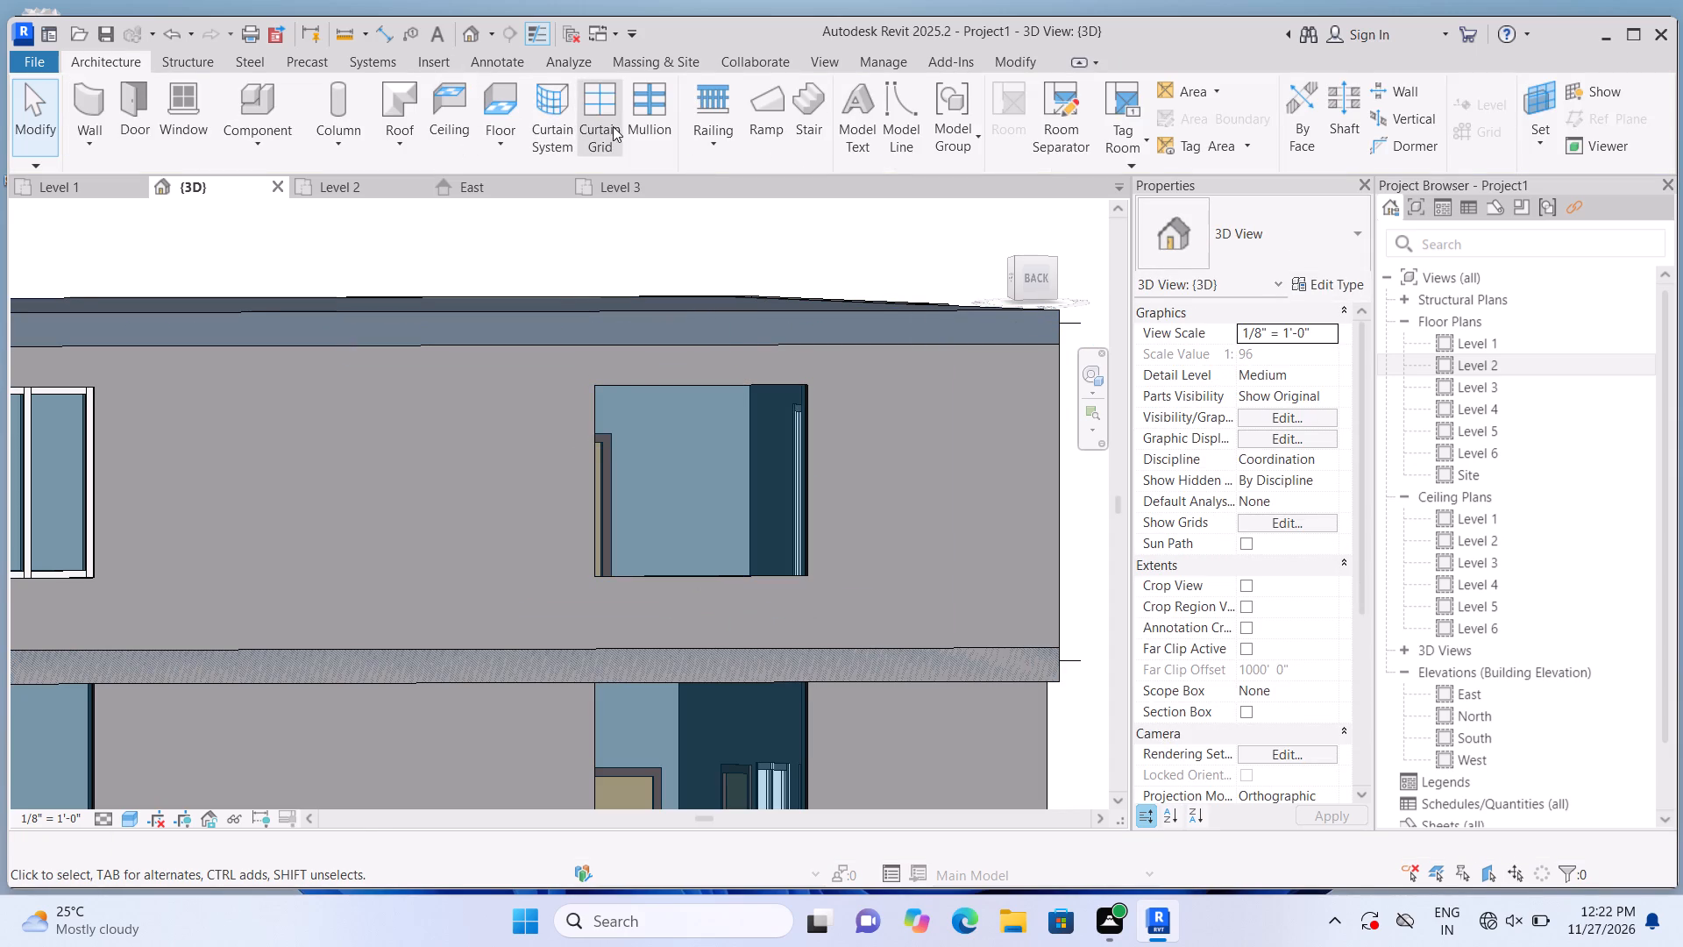
Divide the 6'-6" wide upper-floor window into three equal 2'-2" panels with two vertical curtain grid lines.
left_click(613, 126)
left_click(657, 408)
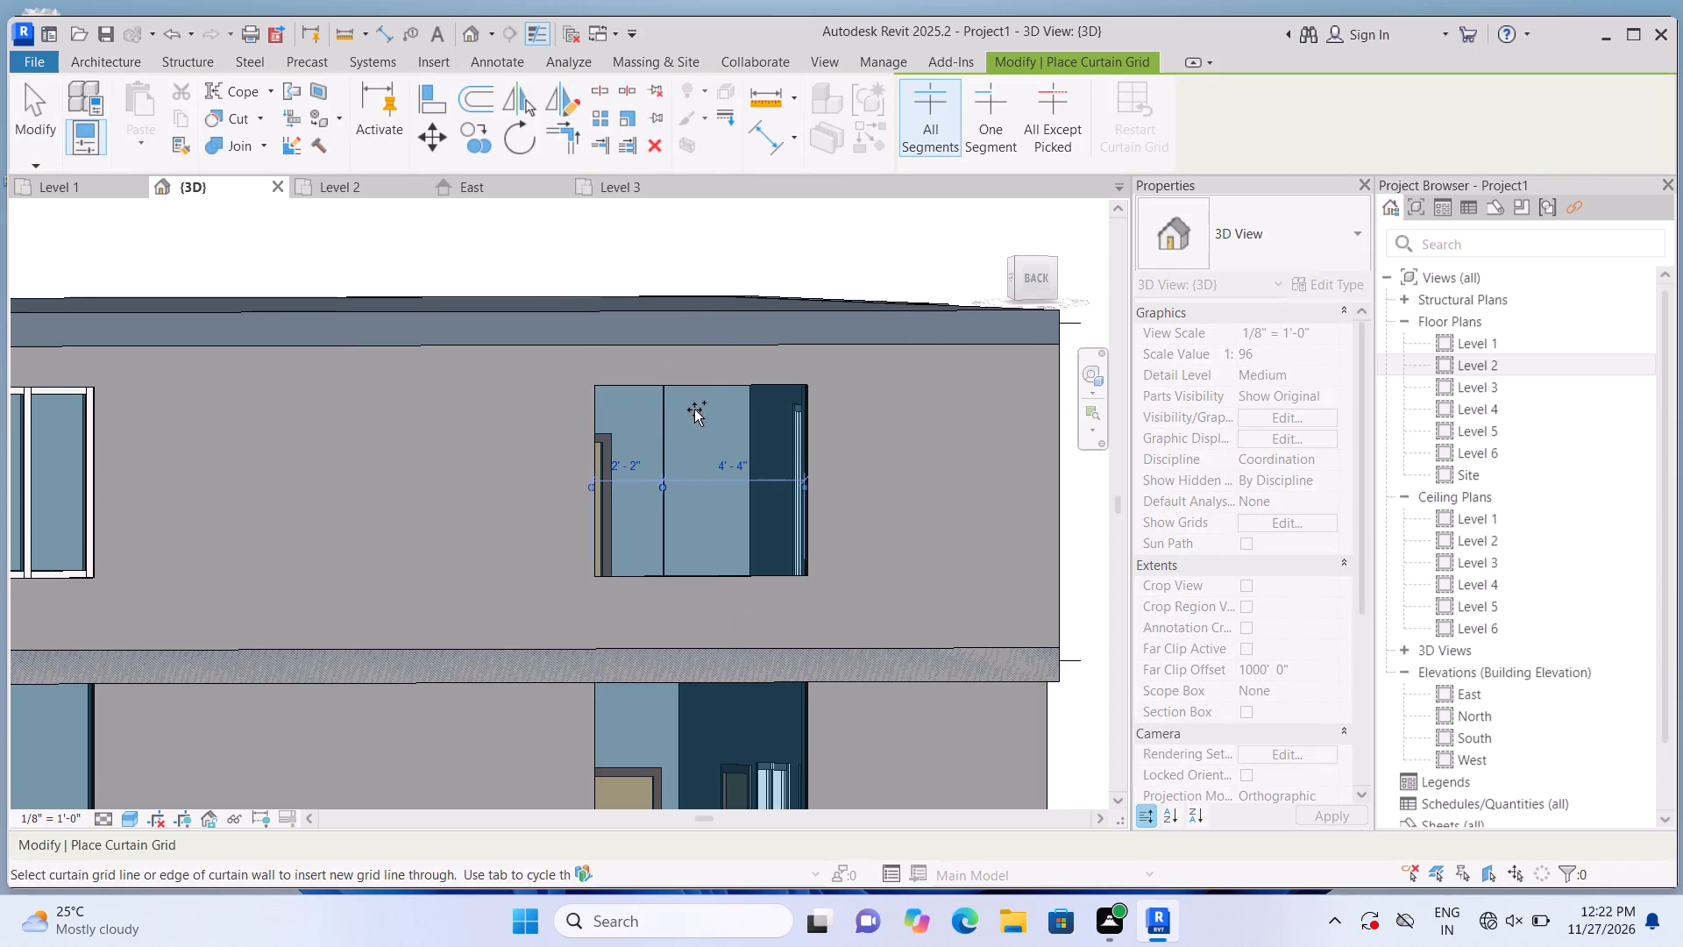
left_click(735, 408)
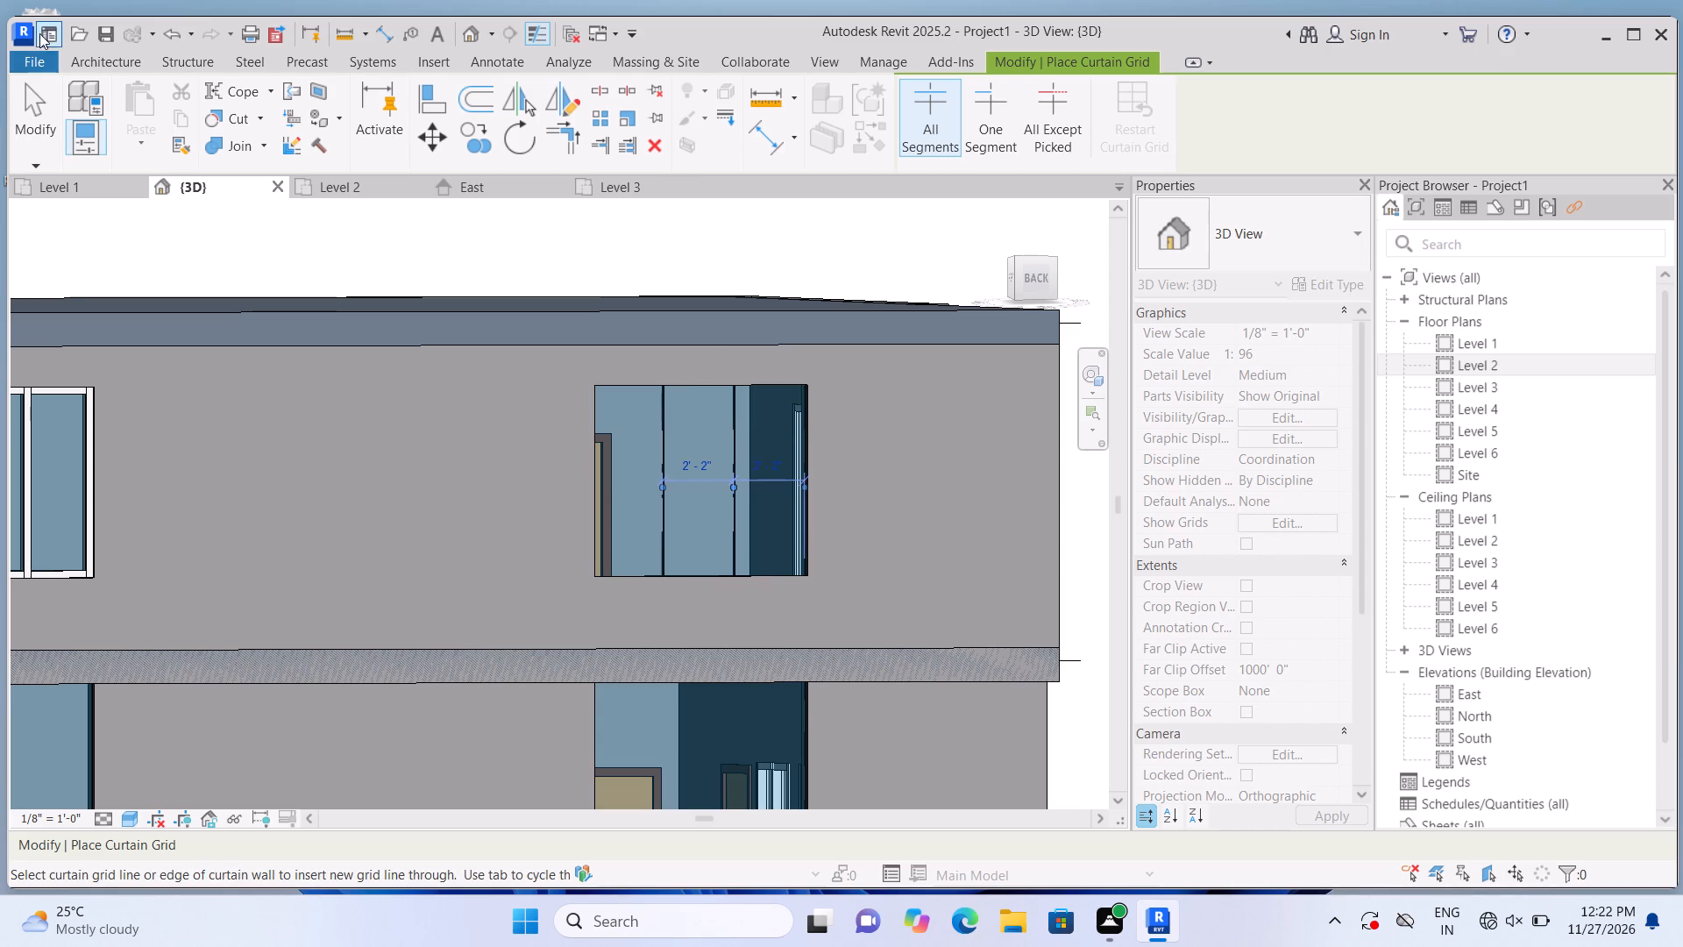
Place 2.5" x 5" rectangular mullions on both grid lines and all four edges of the 6'-6" wide upper-floor window.
left_click(98, 62)
left_click(664, 125)
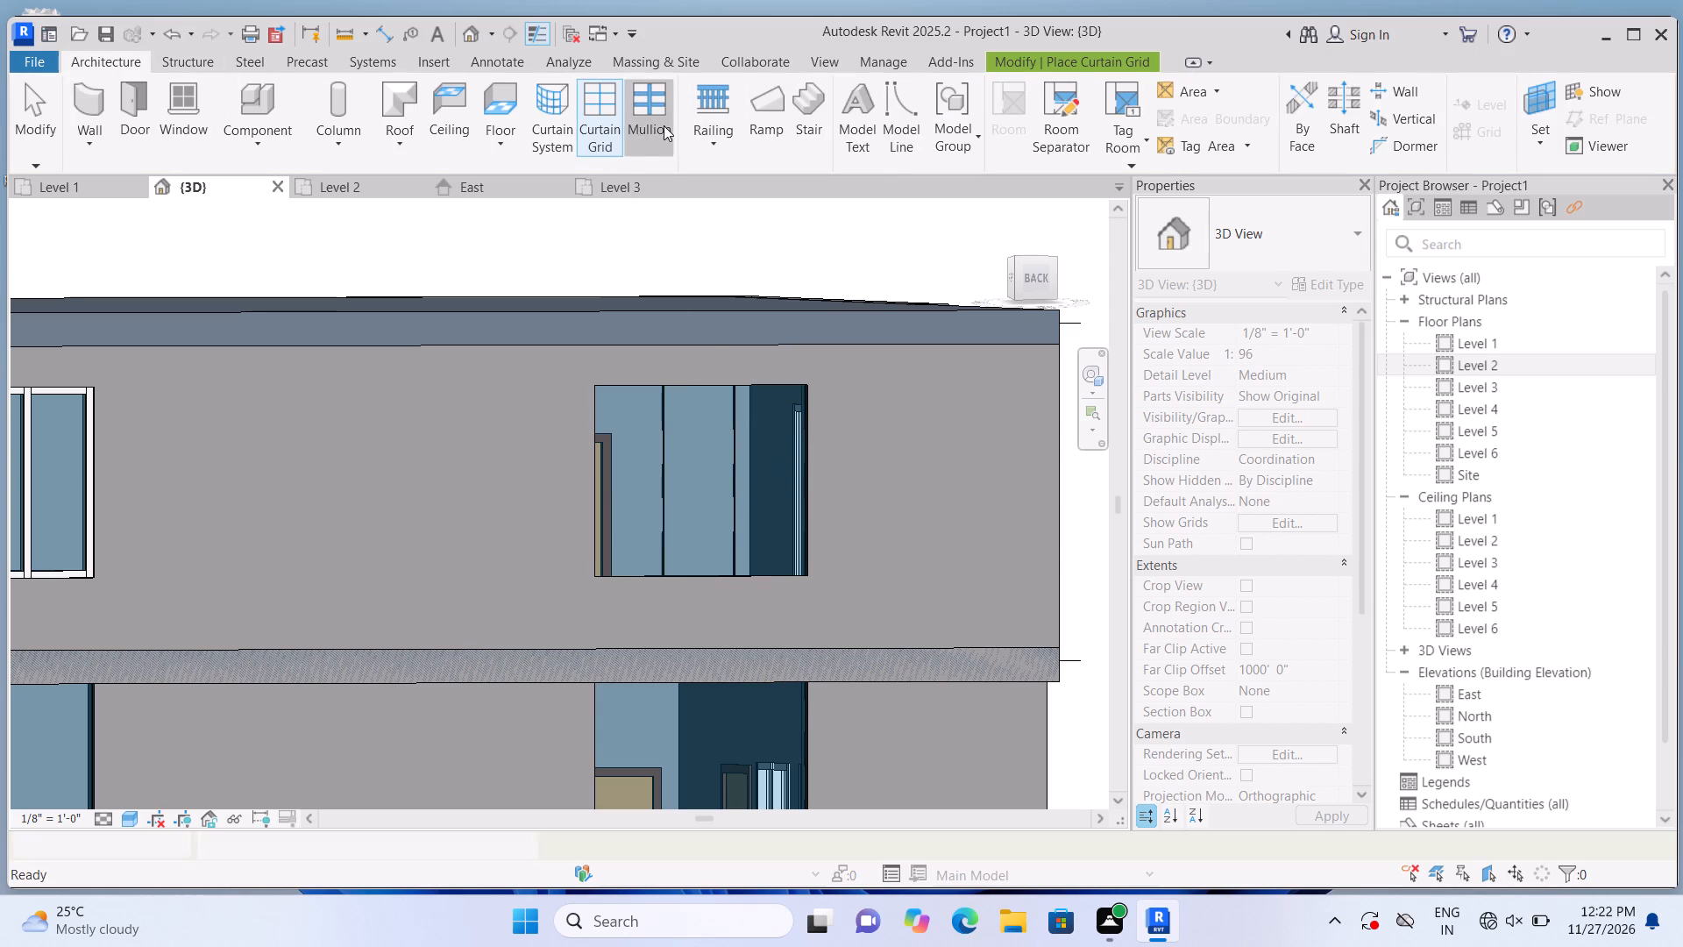
left_click(672, 416)
left_click(723, 434)
left_click(806, 439)
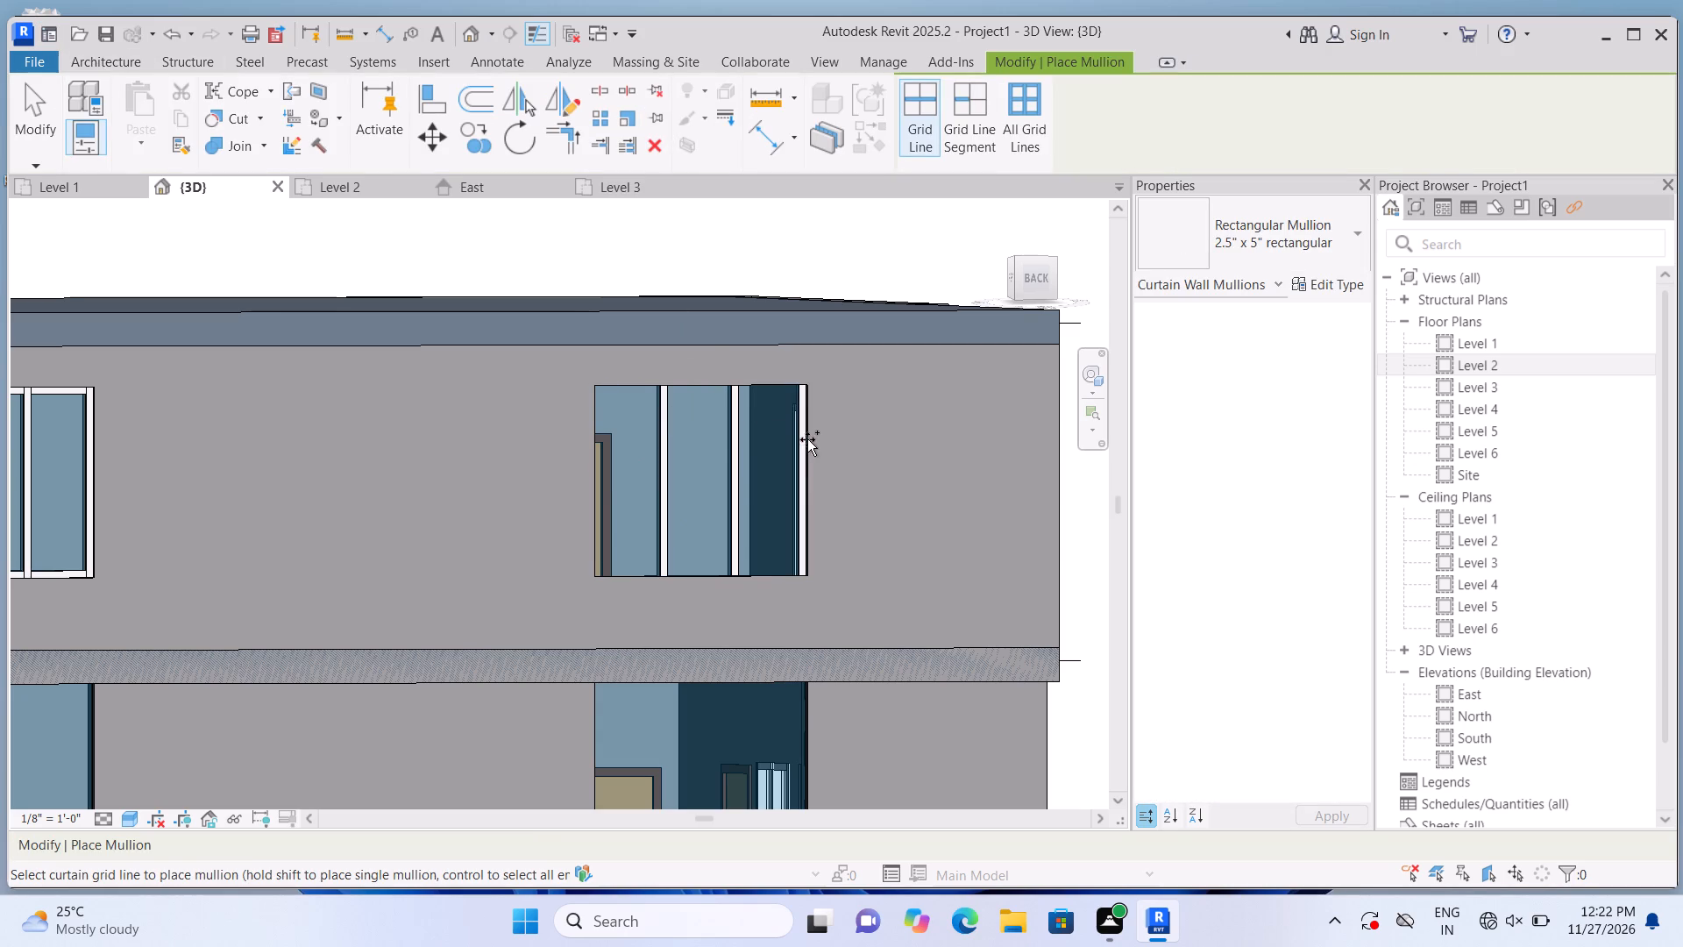
left_click(791, 378)
left_click(770, 388)
left_click(605, 464)
left_click(624, 582)
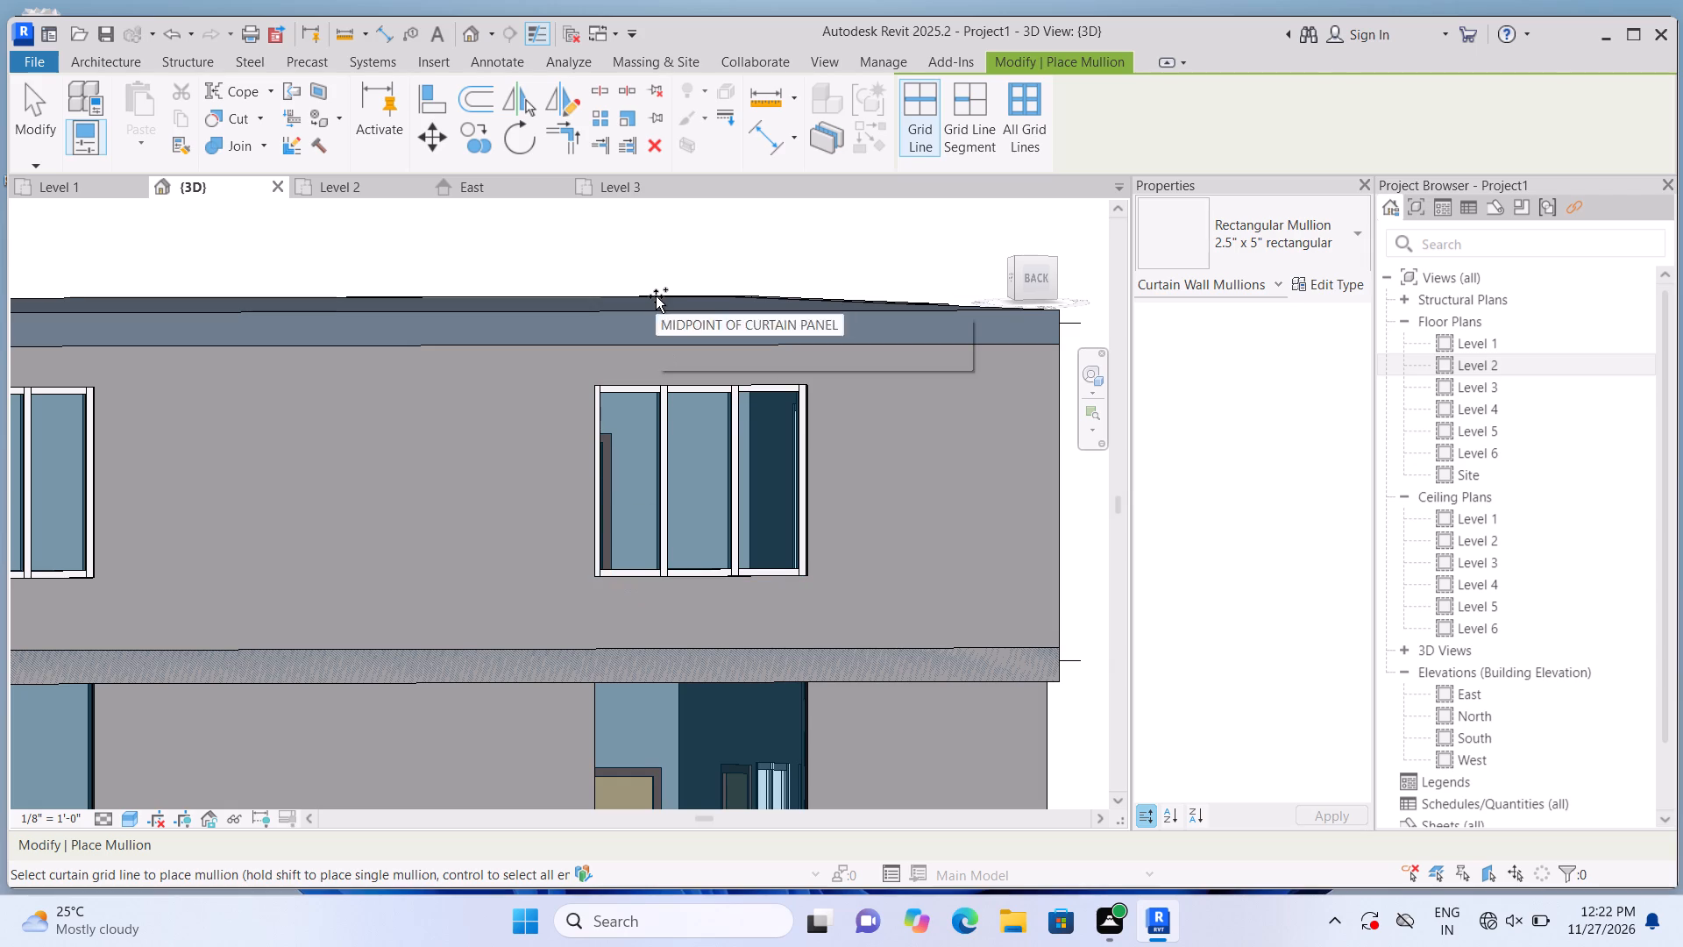
key("Escape")
Shrink the 6'-0" wide ground-floor curtain wall on the back facade to a base offset of about 3'-0 1/2" and height of about 5'-8 1/2".
scroll(735, 295, "down", 6)
scroll(542, 443, "up", 3)
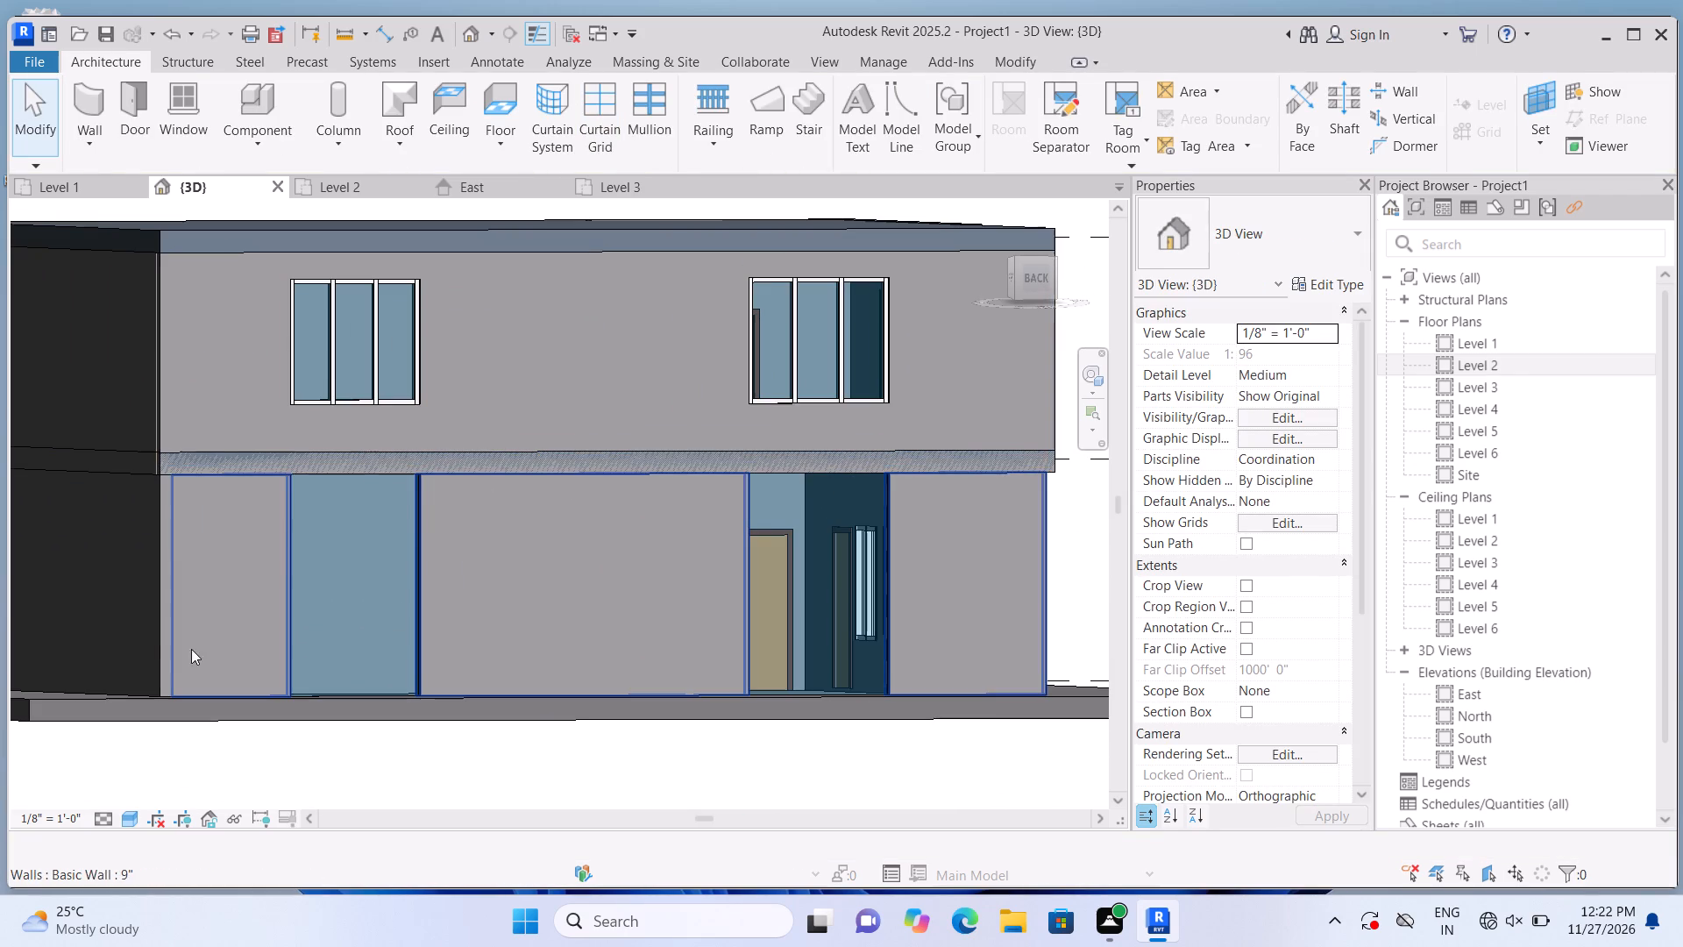
left_click(306, 580)
scroll(316, 666, "up", 2)
scroll(393, 734, "up", 1)
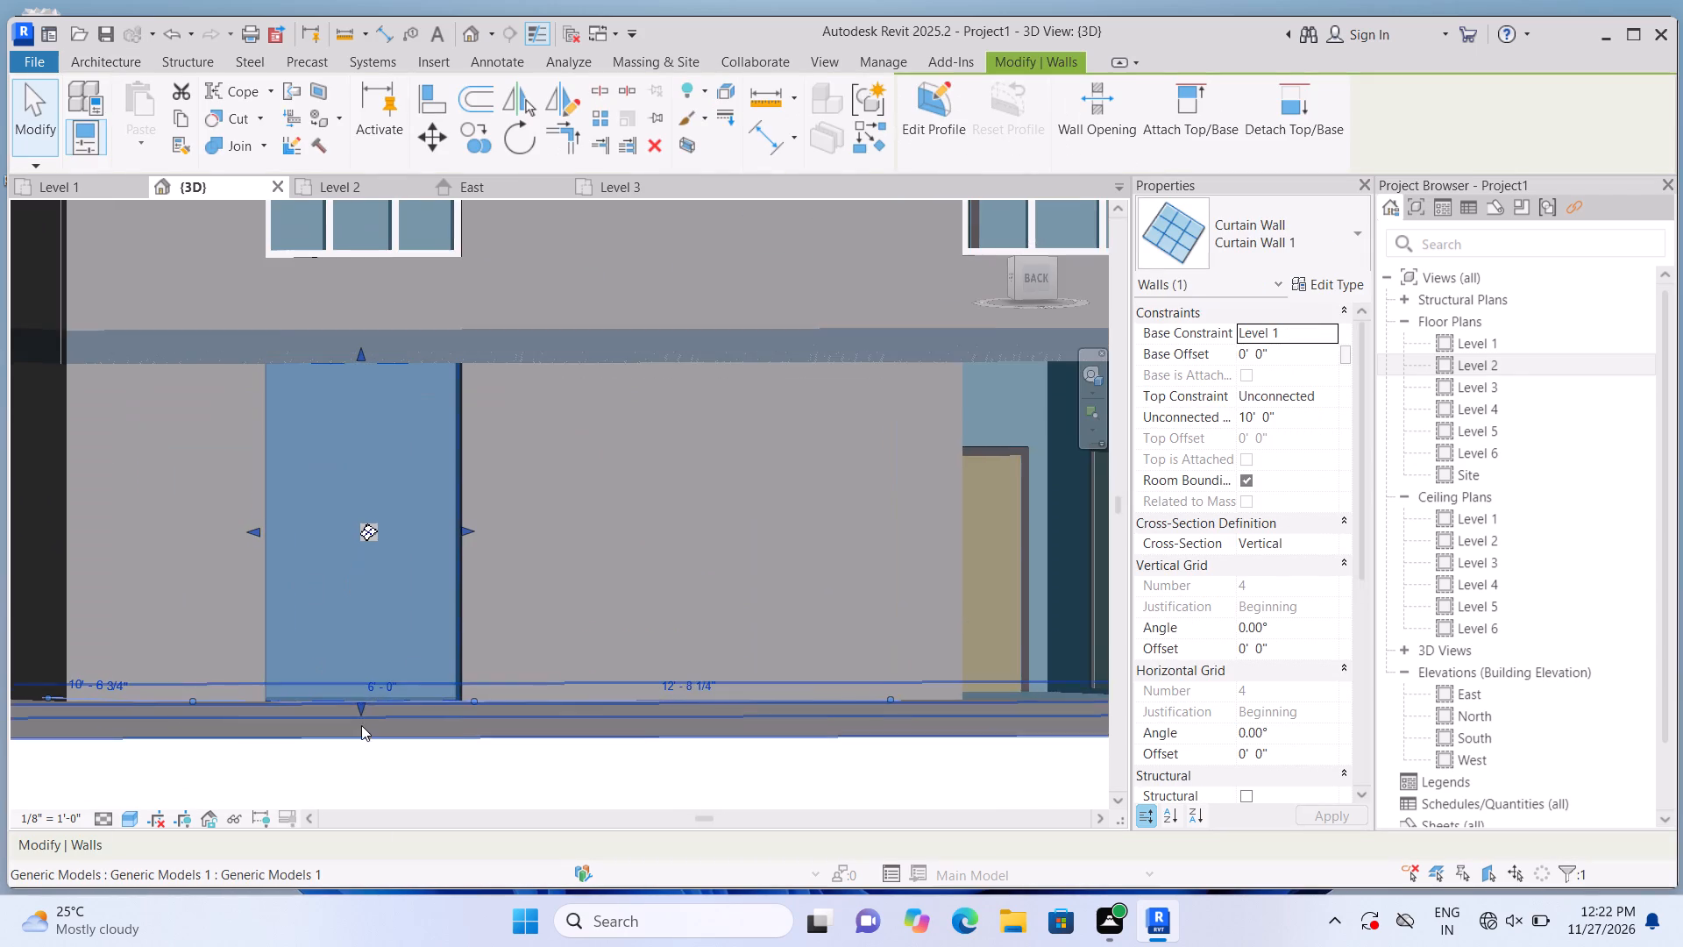
left_click_drag(359, 705, 385, 598)
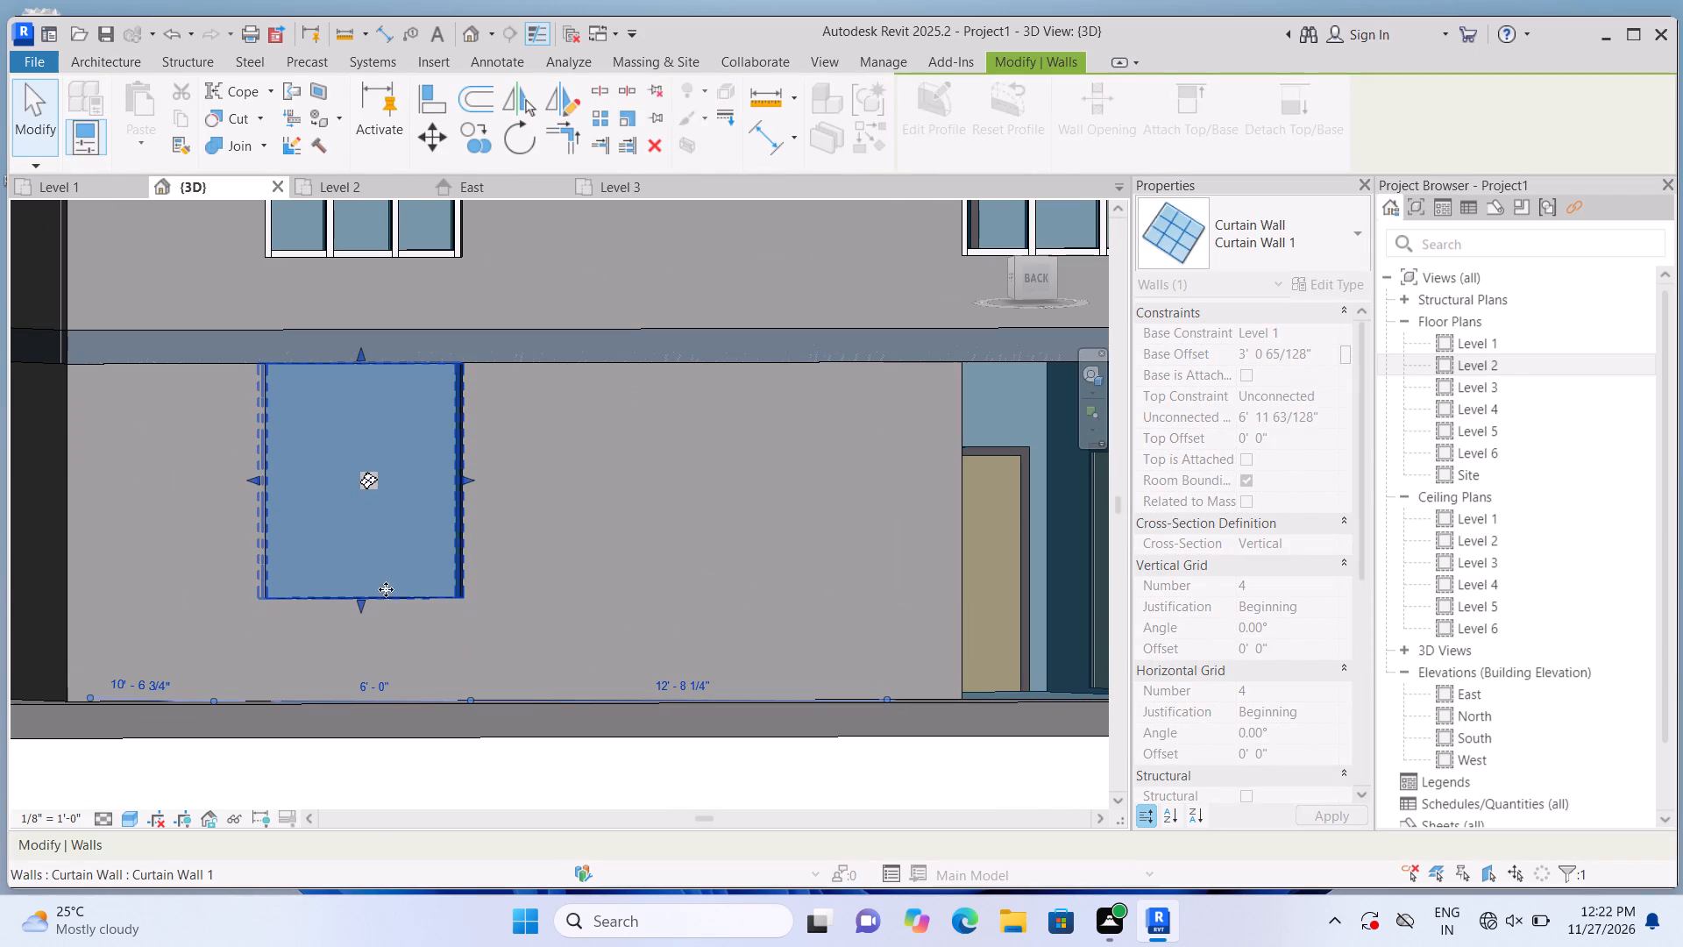
left_click_drag(361, 352, 364, 405)
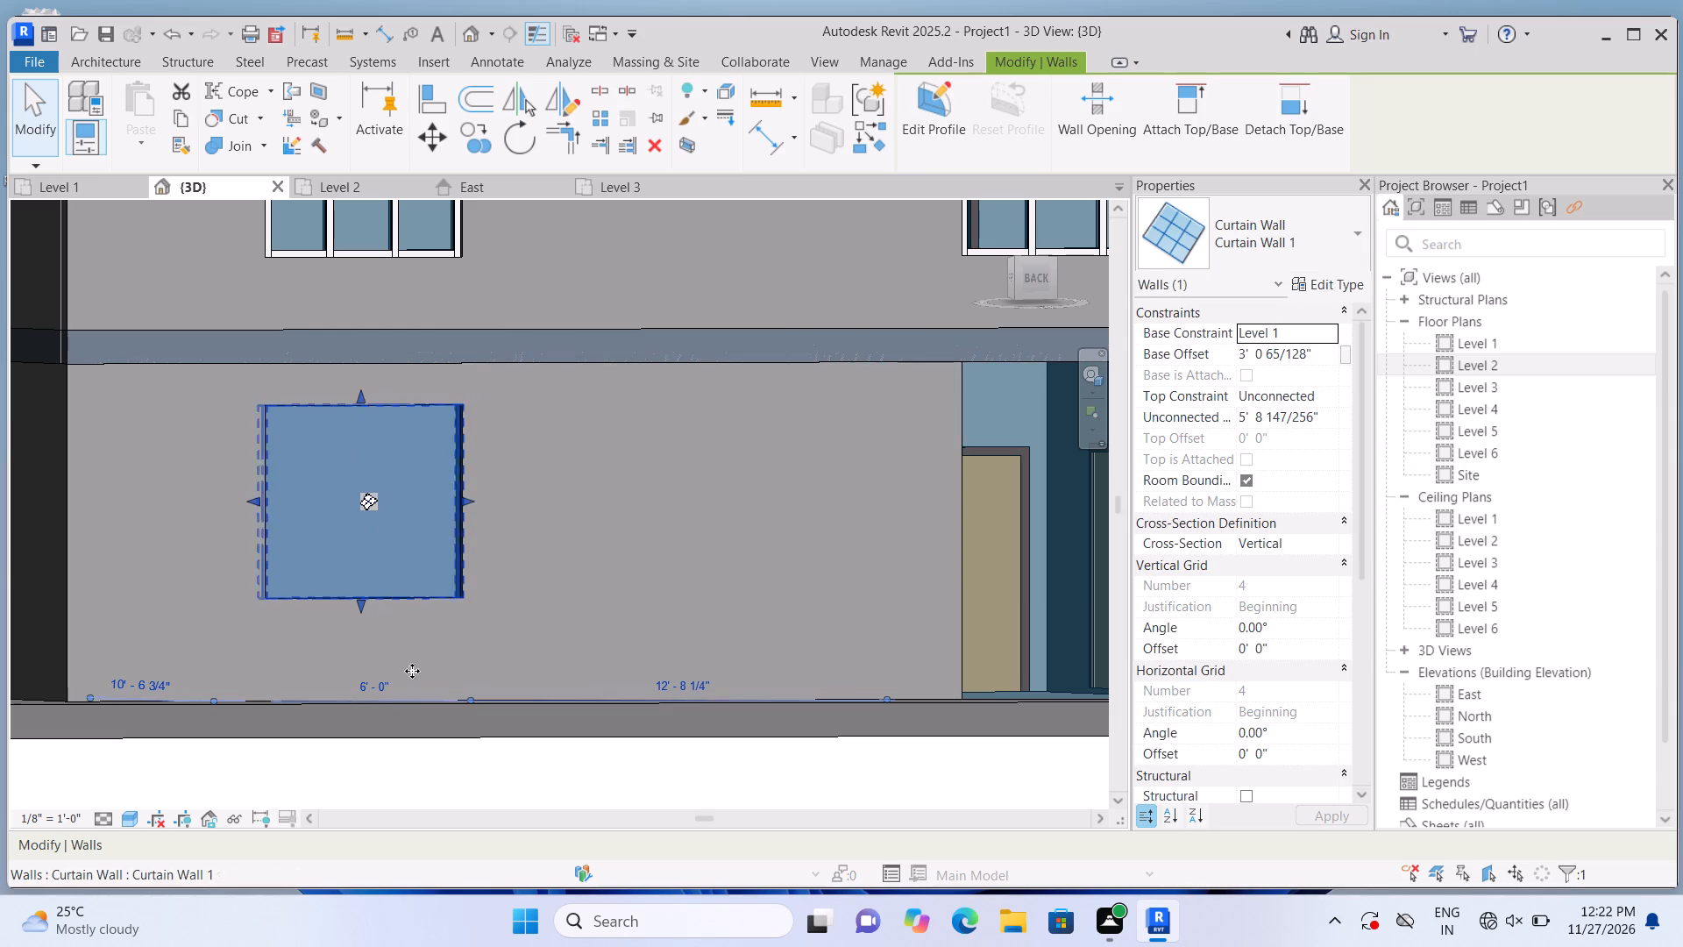
left_click(414, 773)
Divide the shortened ground-floor curtain wall into three equal 2'-0" panels with two vertical curtain grid lines.
left_click(590, 145)
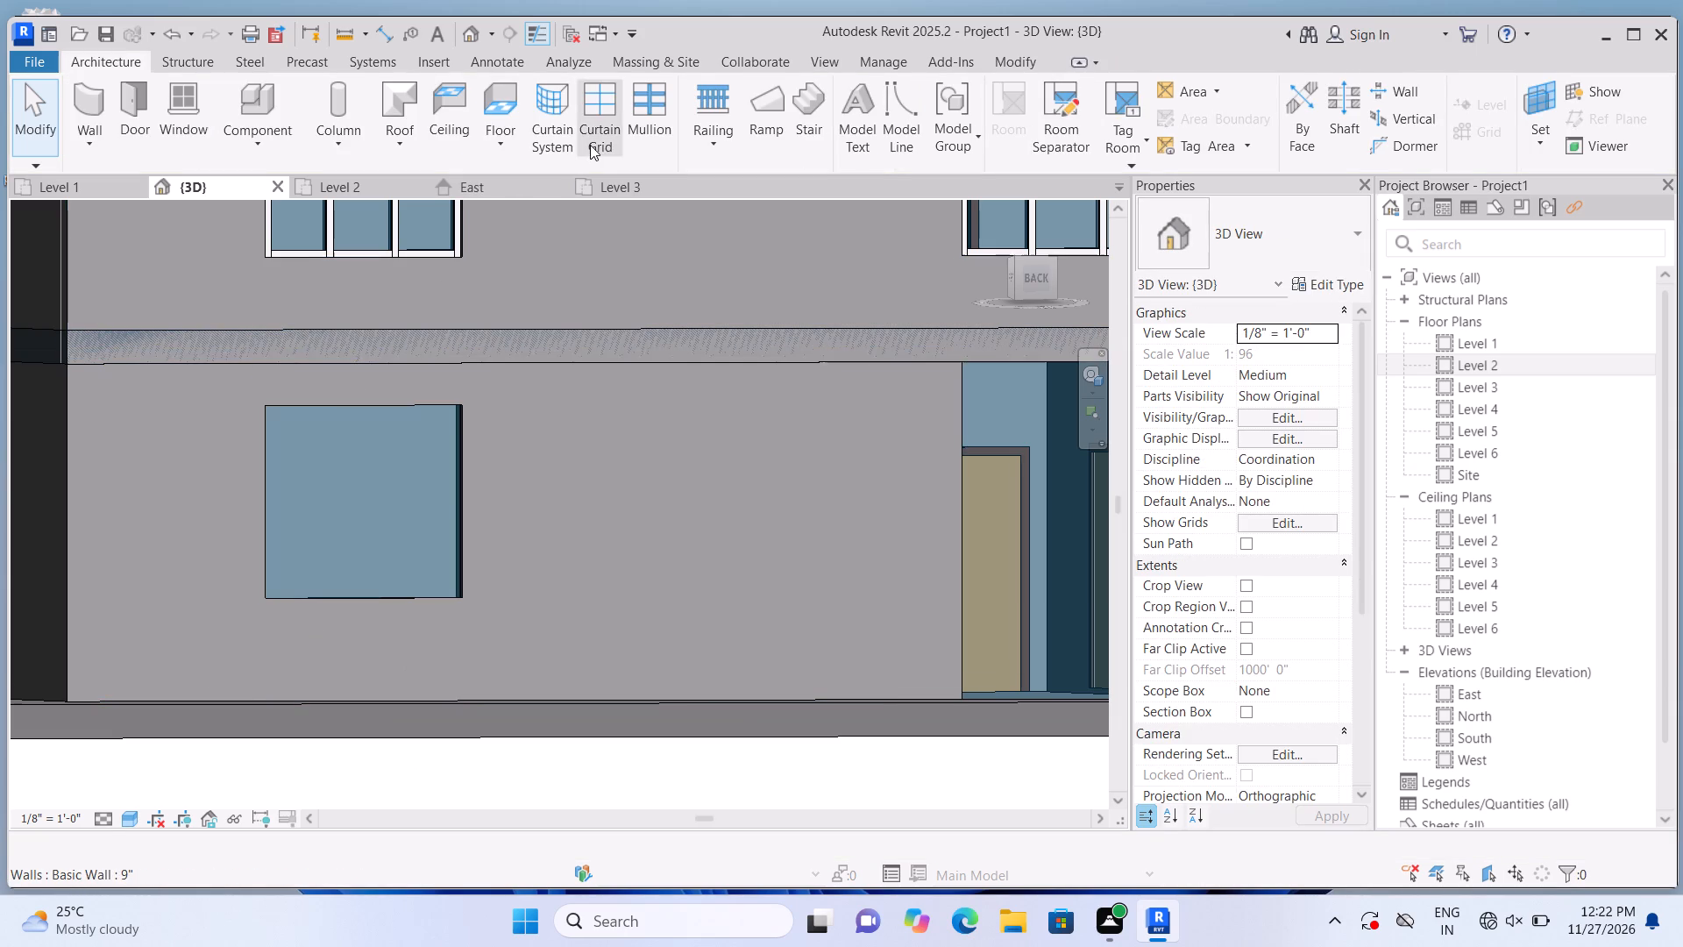
left_click(312, 434)
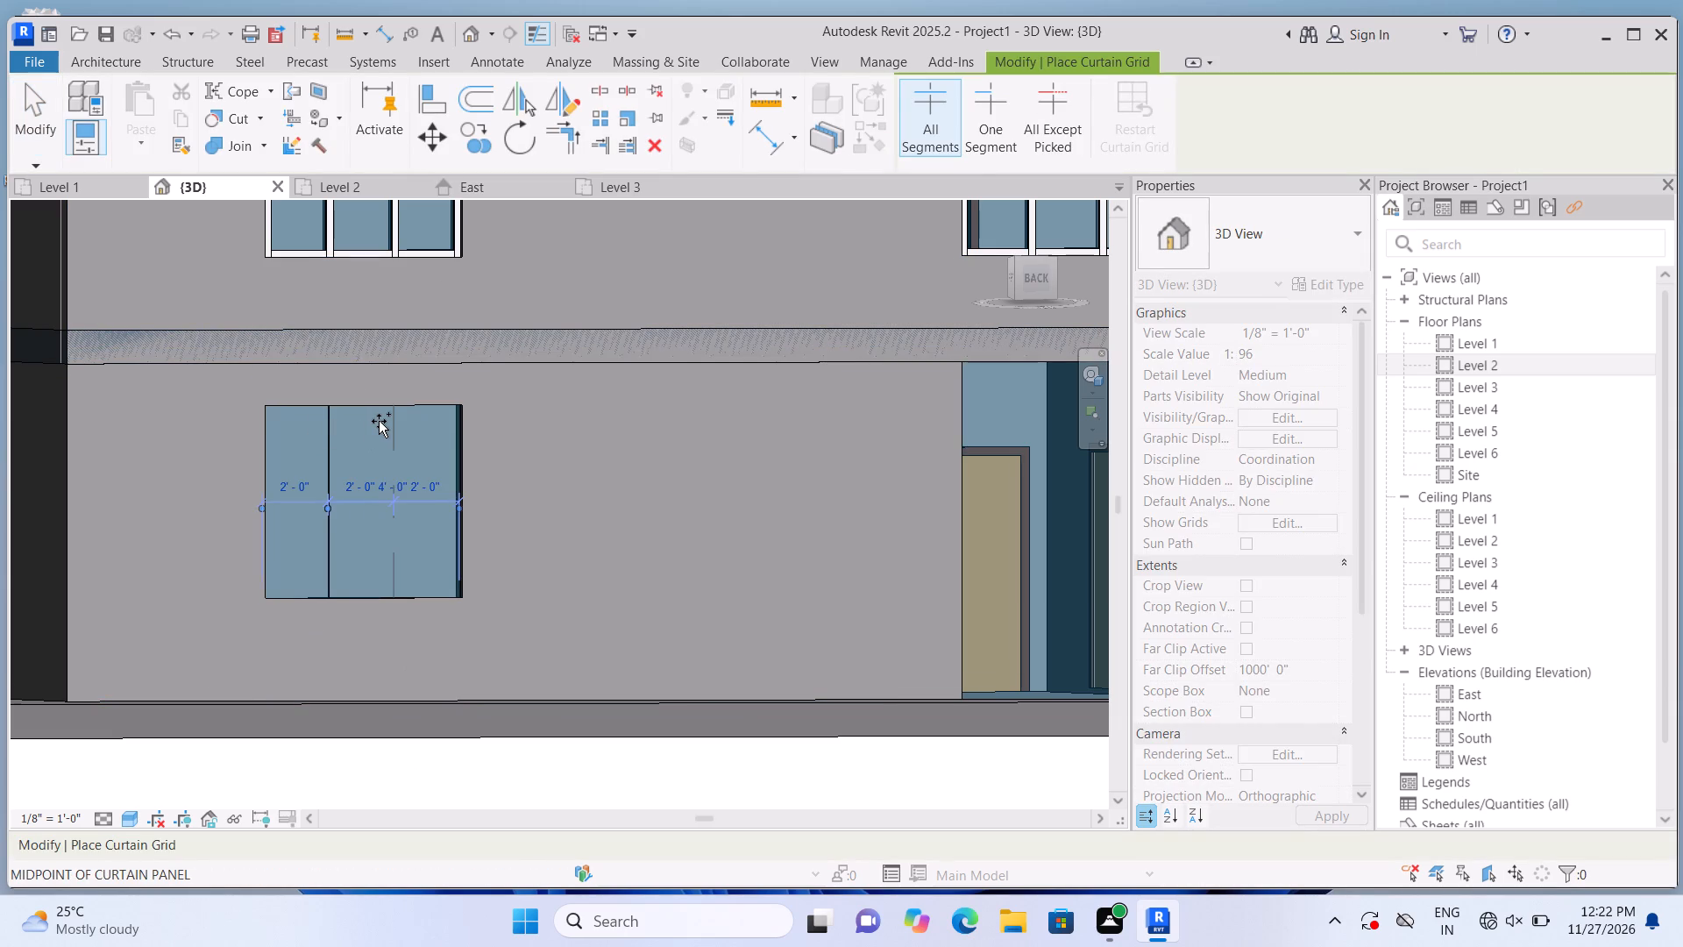
left_click(389, 423)
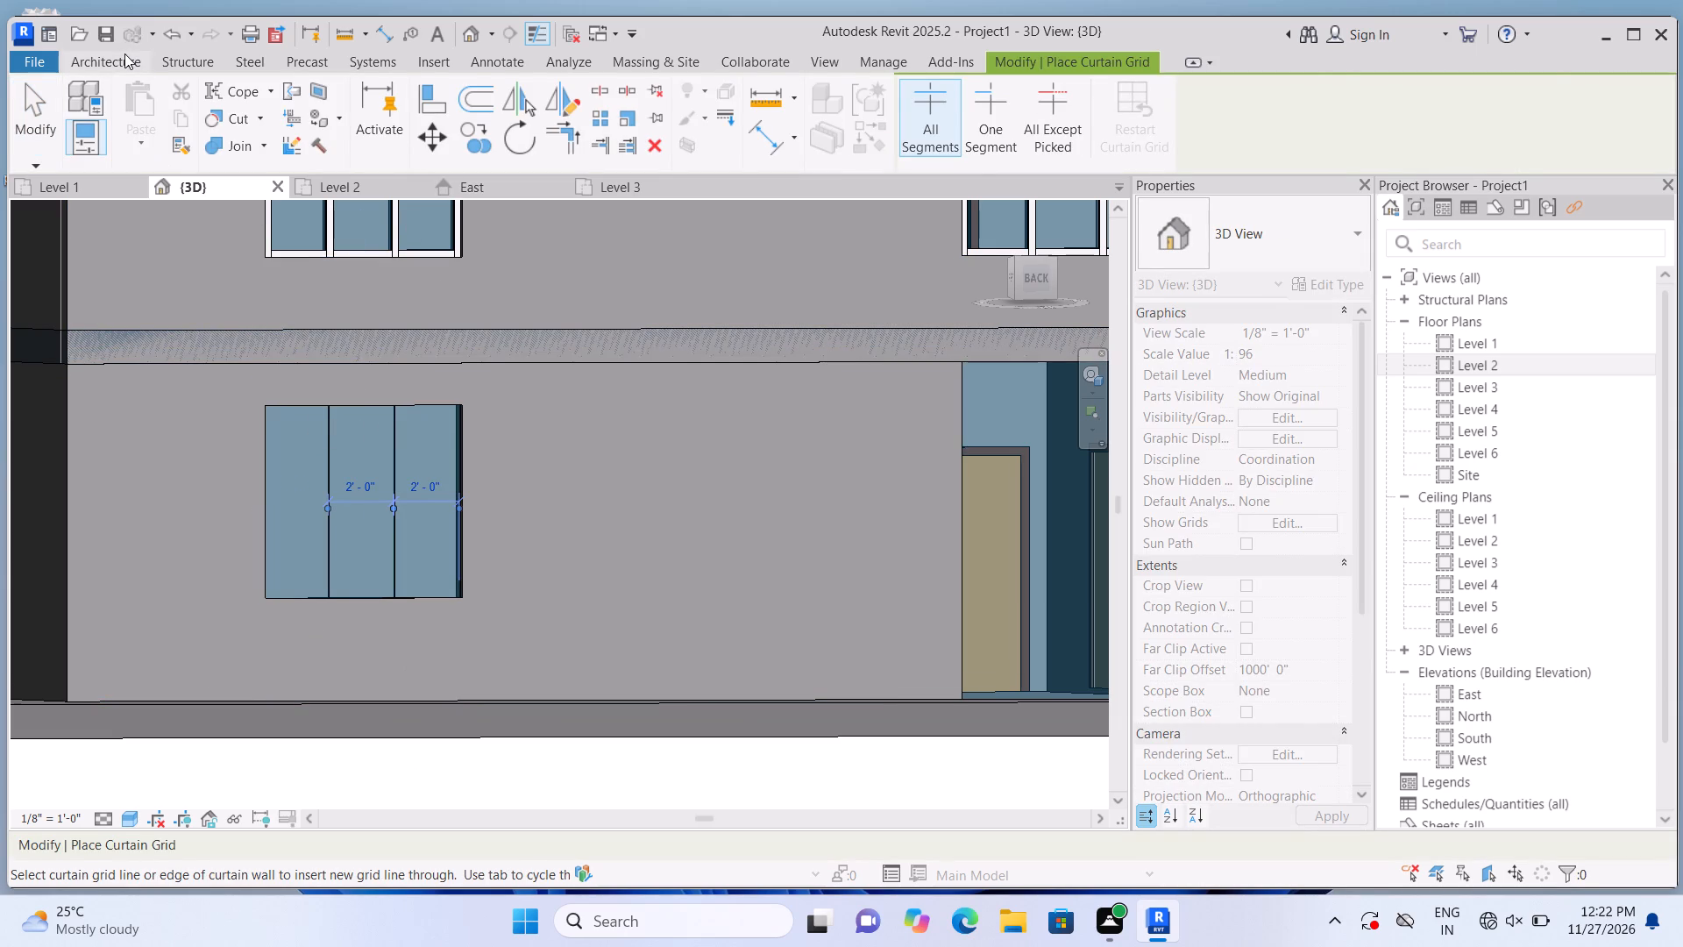
Place 2.5" x 5" rectangular mullions on both grid lines and all four edges of the 6'-0" wide ground-floor window.
left_click(124, 53)
left_click(654, 115)
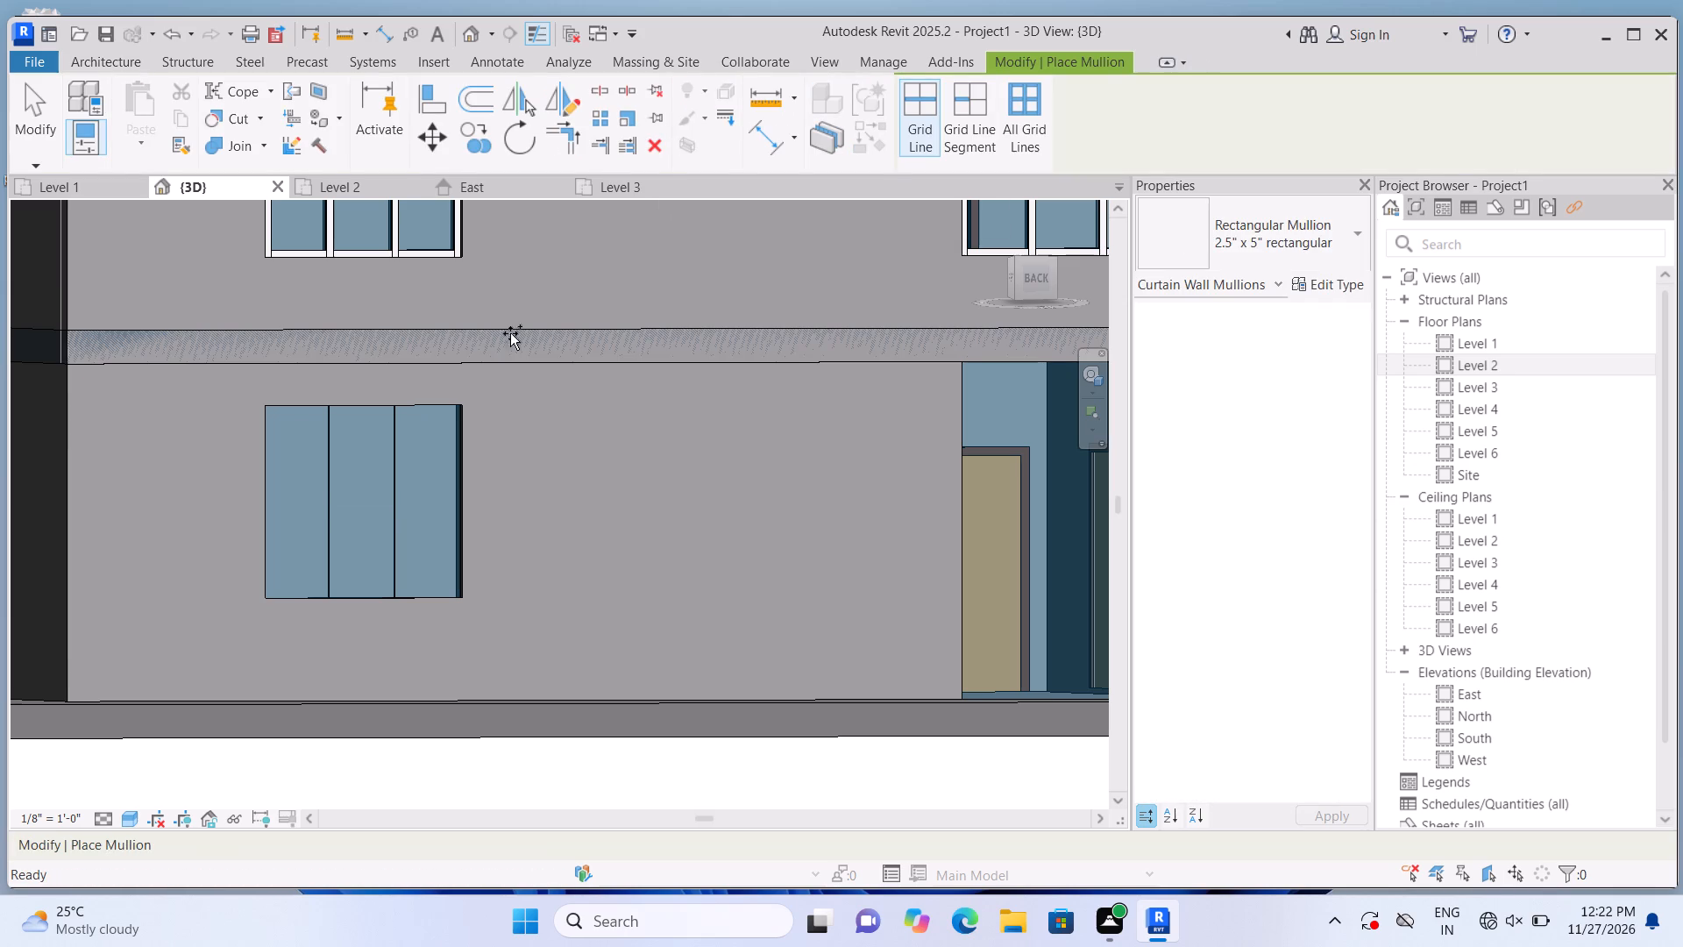
left_click(441, 505)
left_click(396, 500)
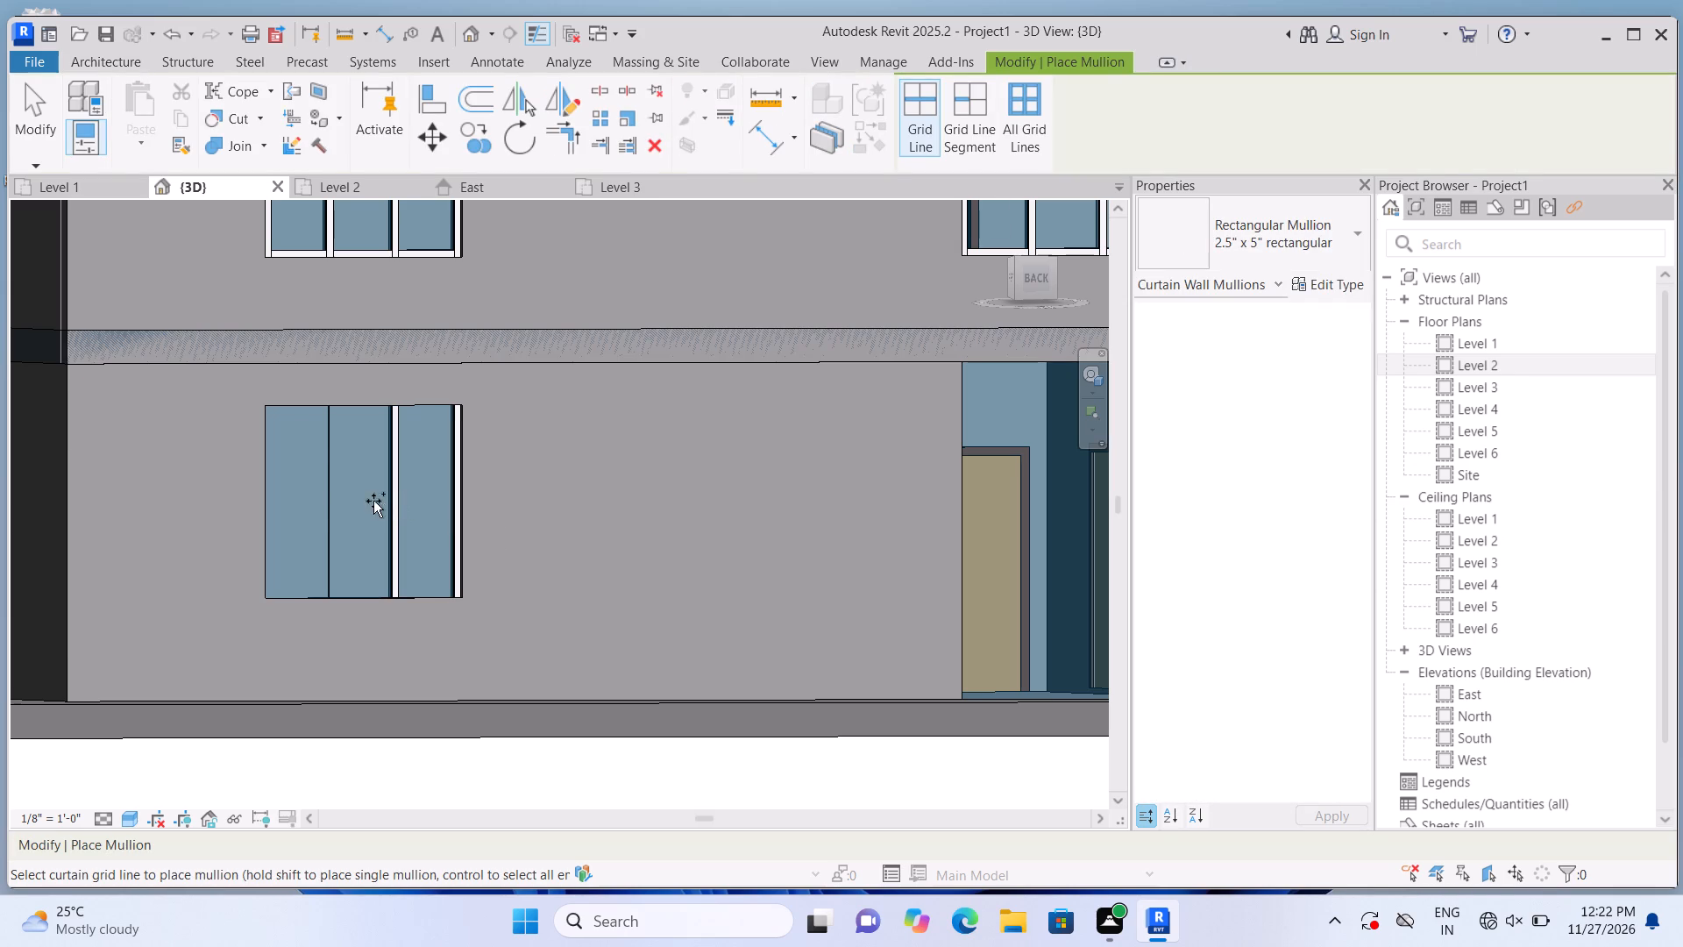
left_click(337, 503)
left_click(273, 488)
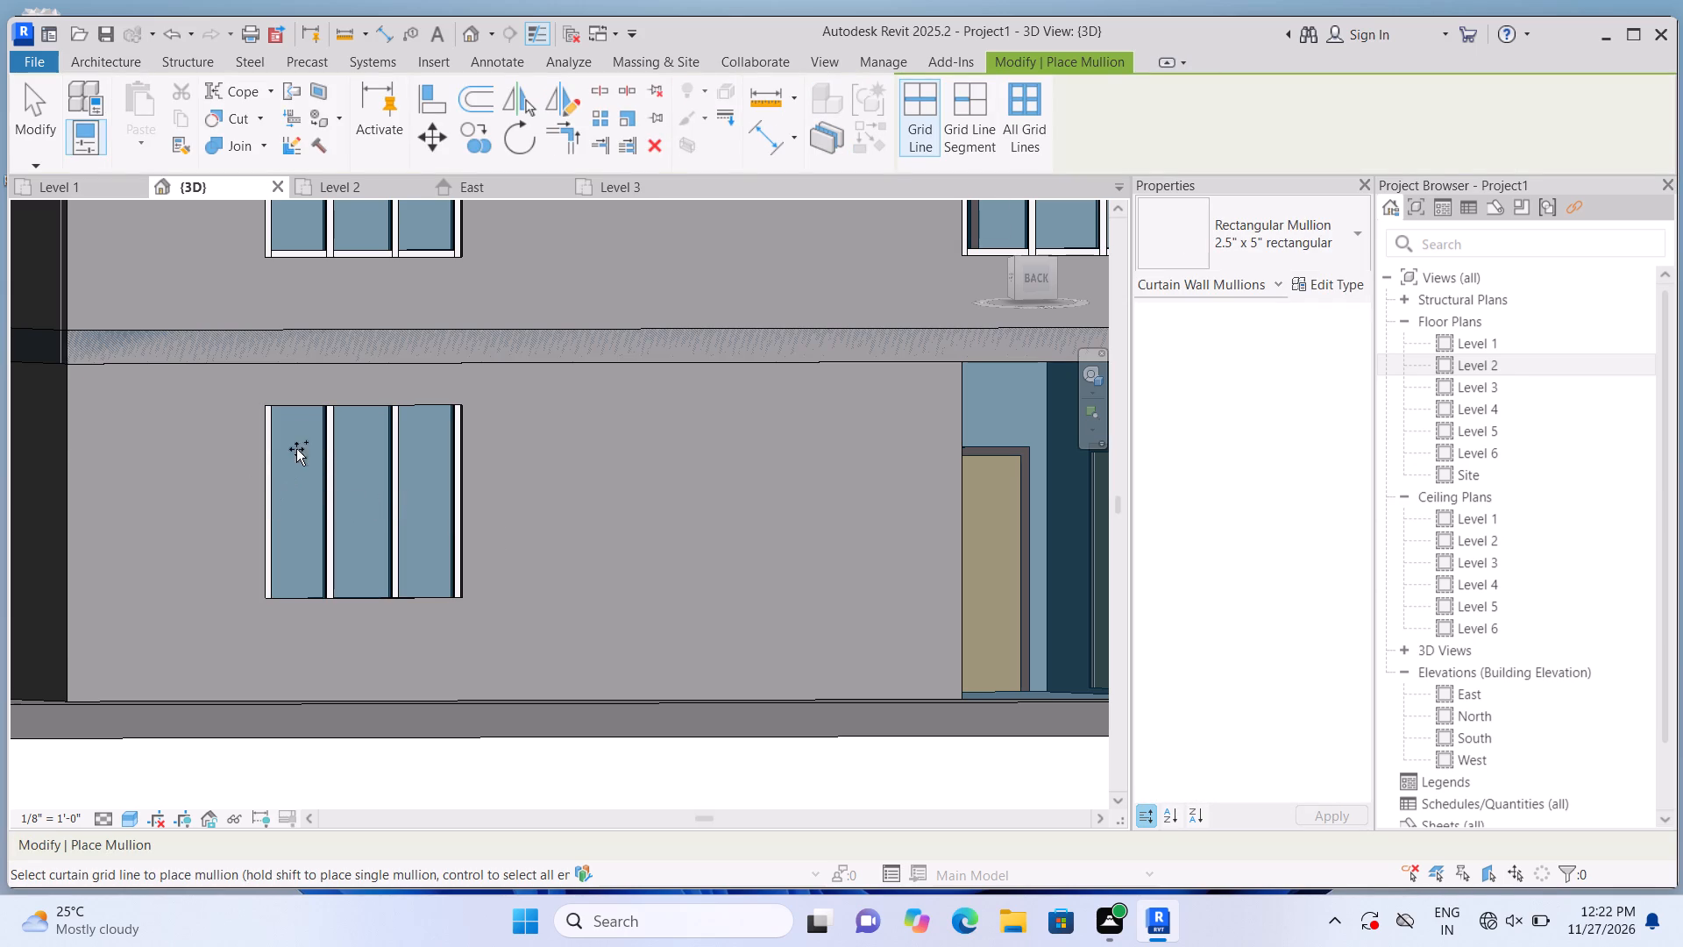
left_click(314, 405)
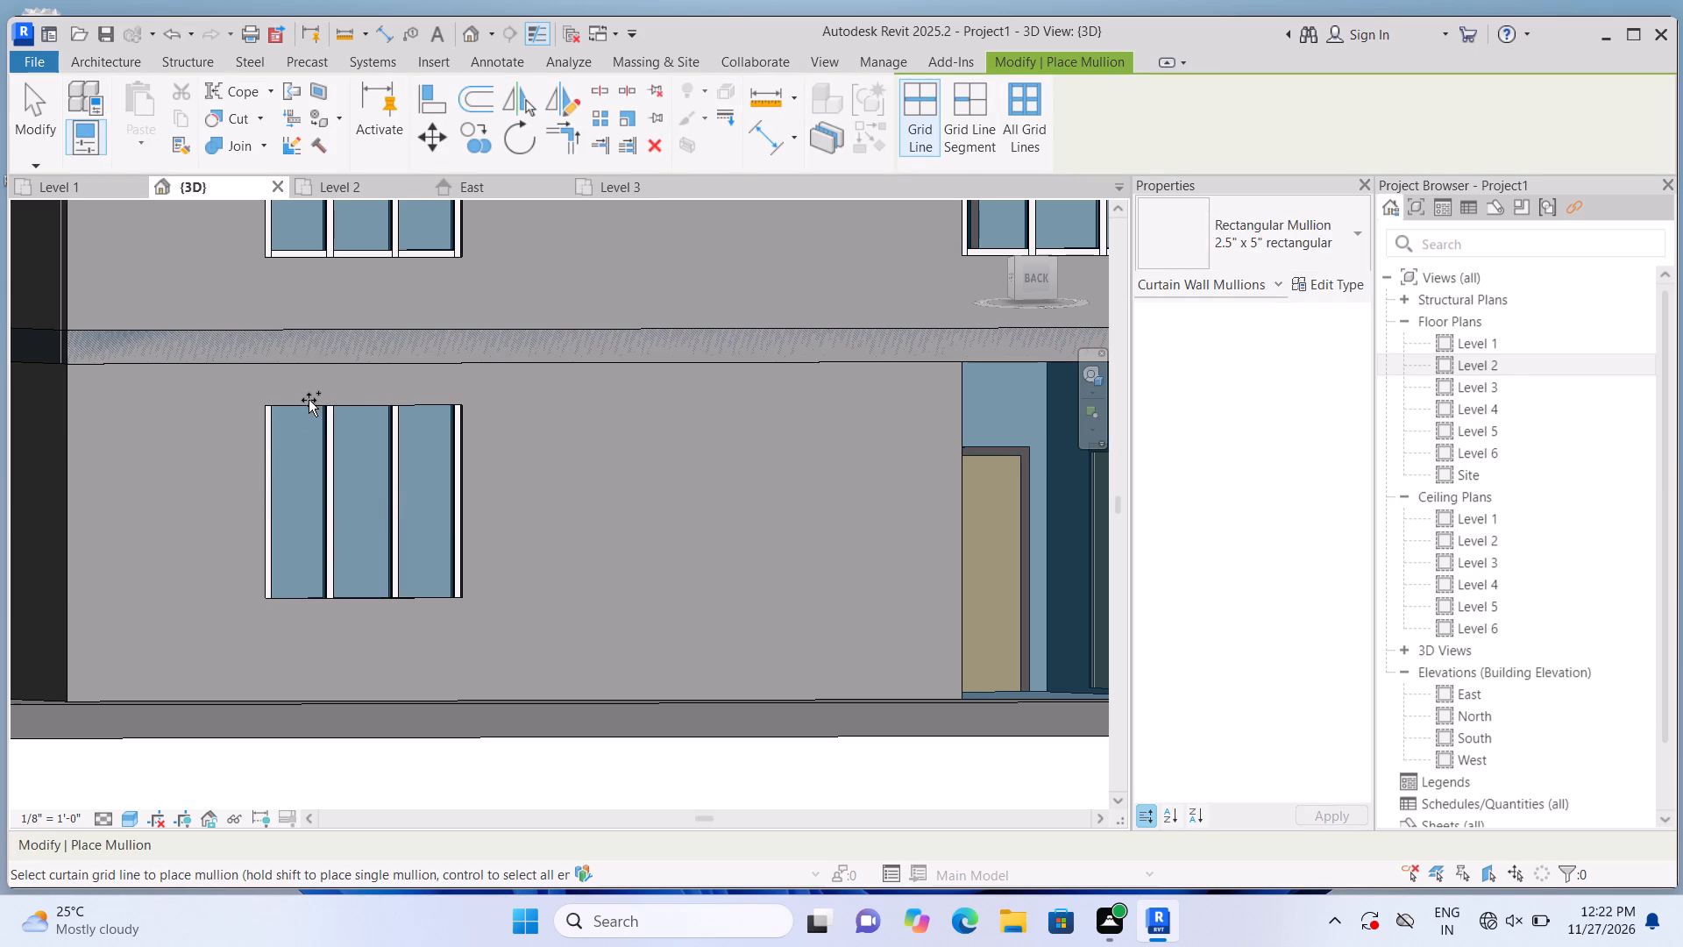
left_click(306, 403)
left_click(320, 586)
scroll(317, 608, "up", 5)
left_click(361, 587)
scroll(365, 583, "down", 3)
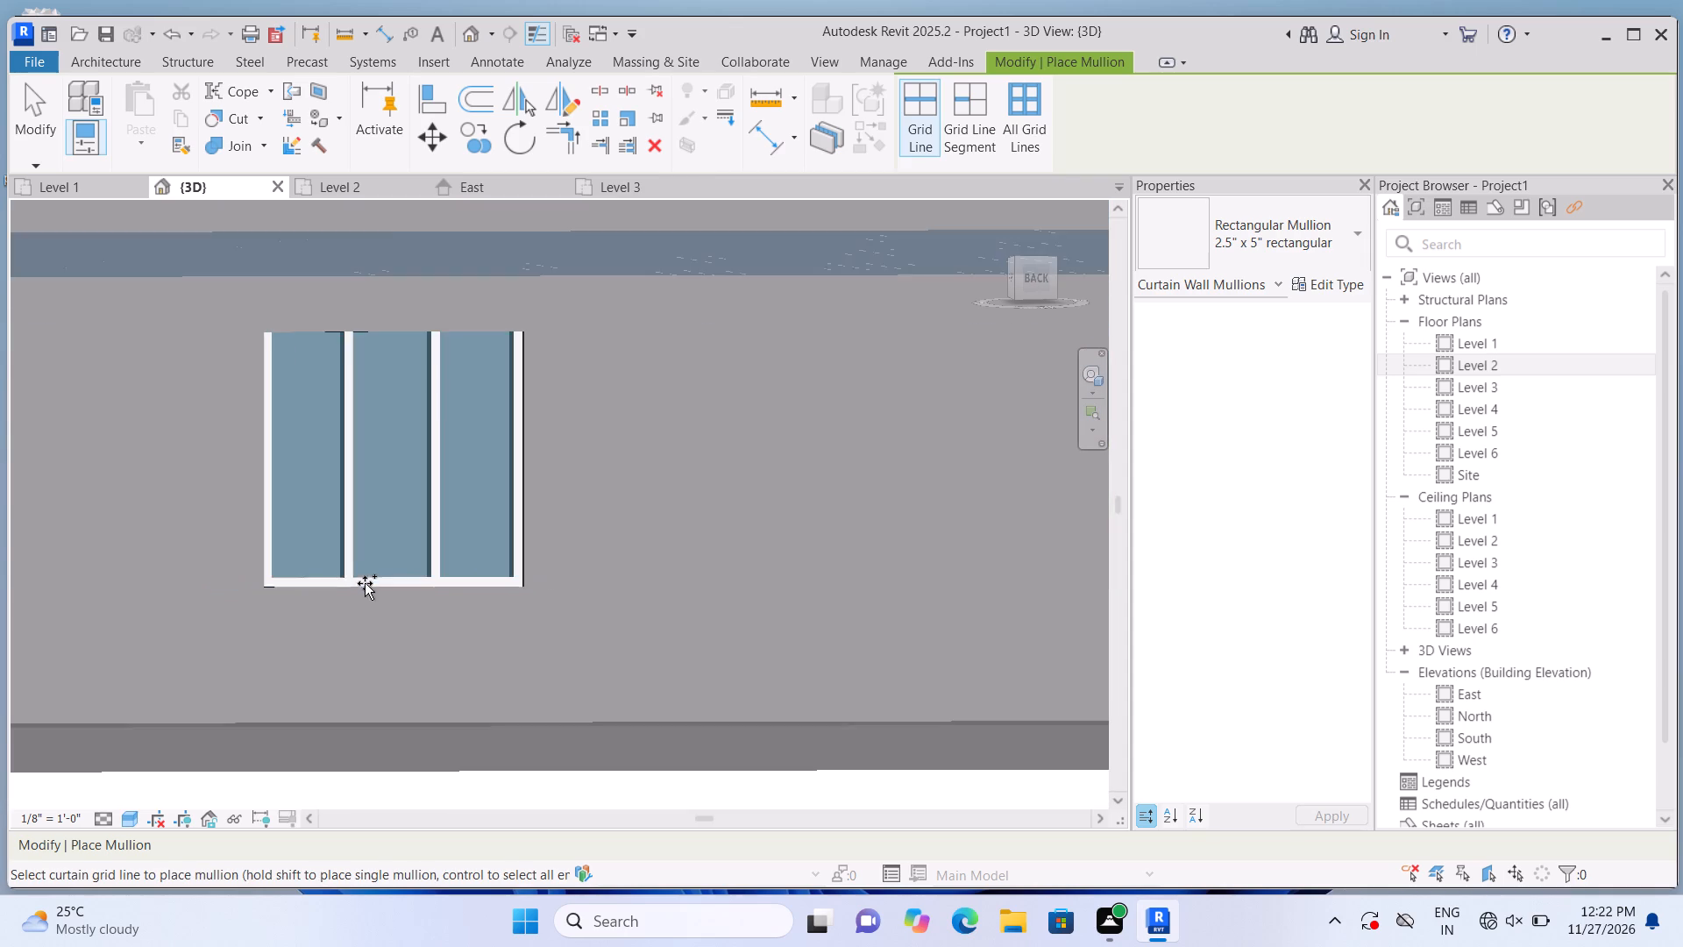
scroll(397, 403, "up", 4)
left_click(387, 304)
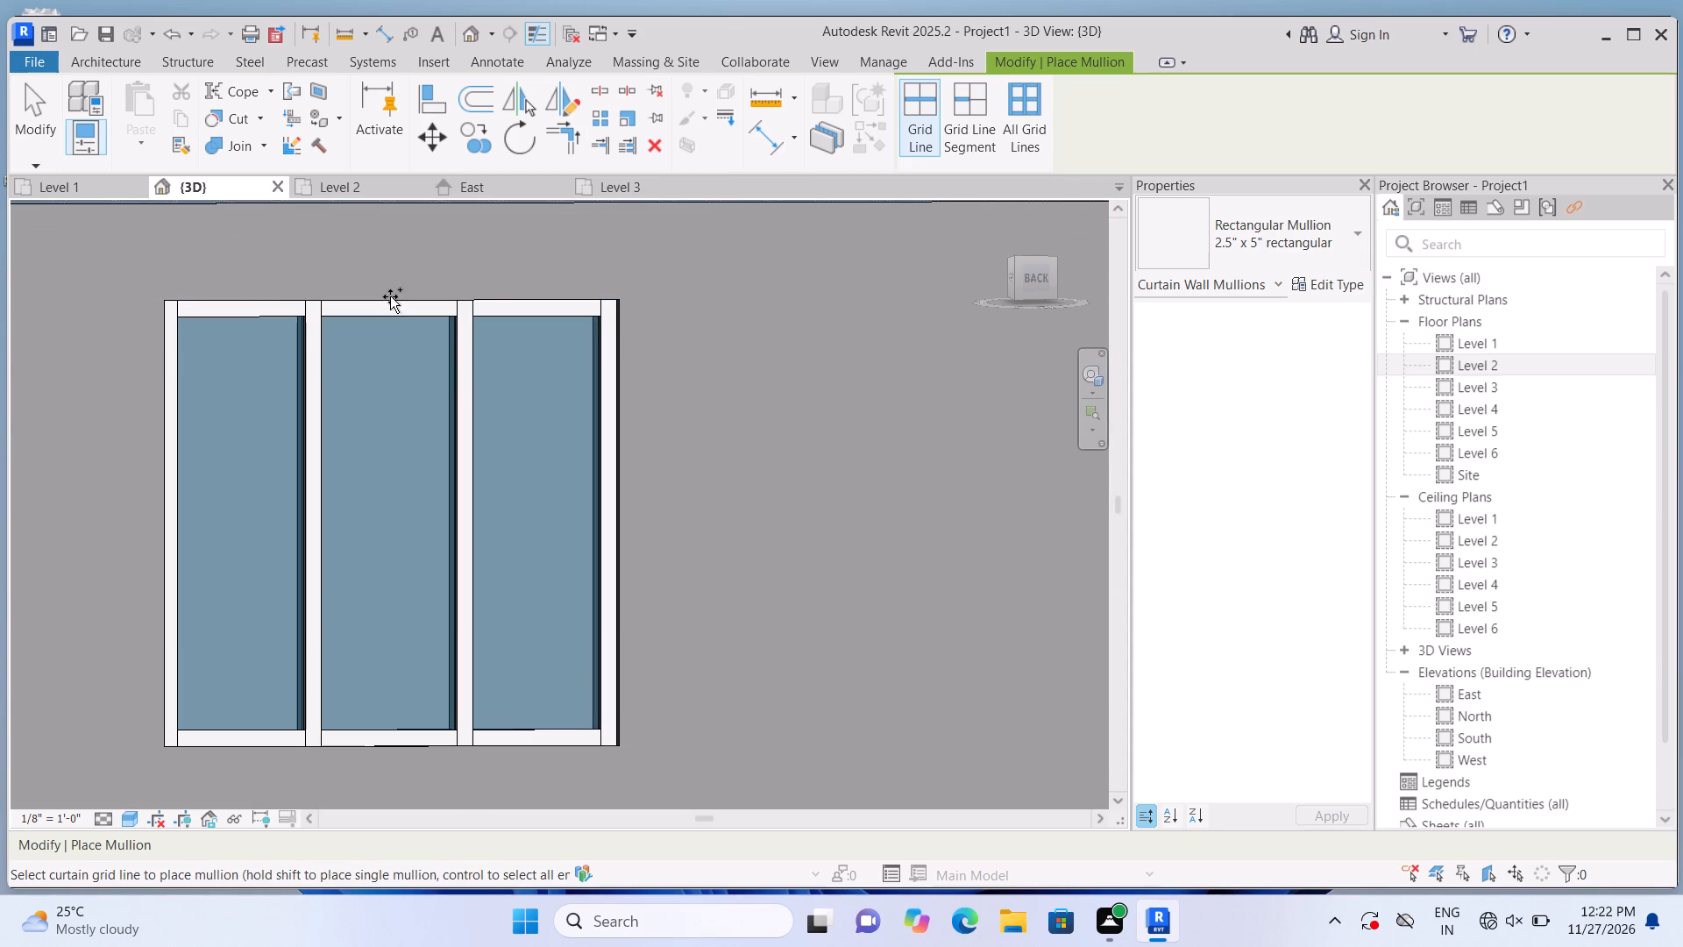
scroll(375, 417, "down", 10)
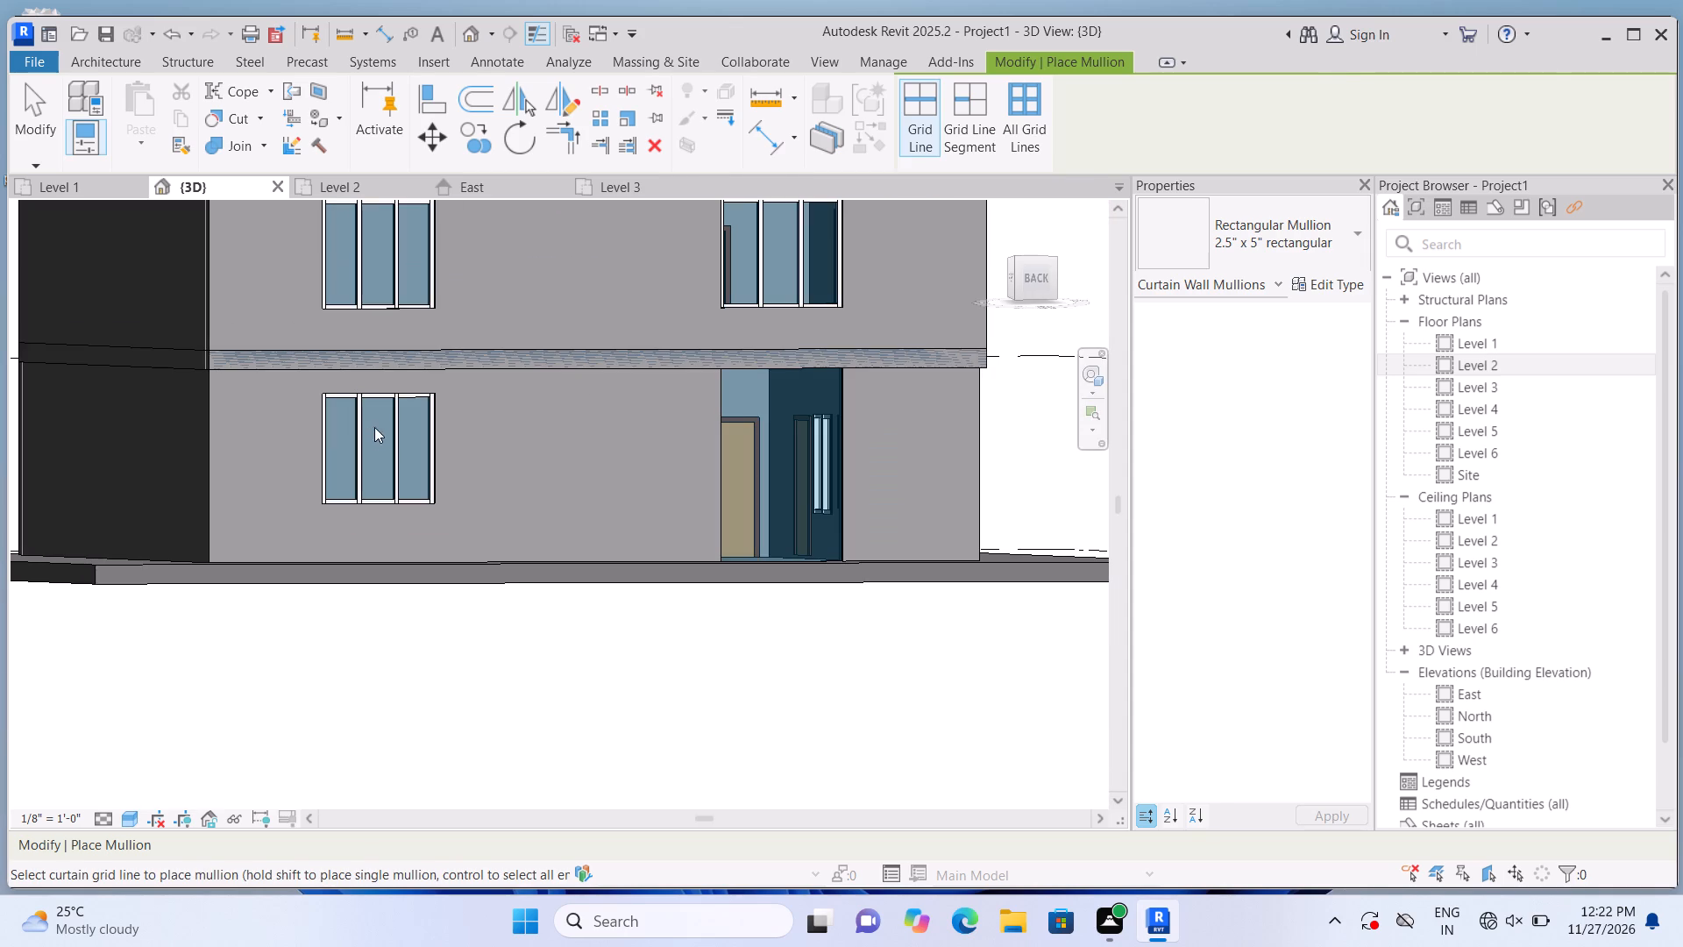
key("Escape")
Shrink the 6'-6" wide ground-floor curtain wall on the back facade to a base offset of about 2'-11 1/2" and height of about 5'-4 3/4".
scroll(378, 463, "down", 3)
scroll(699, 417, "up", 7)
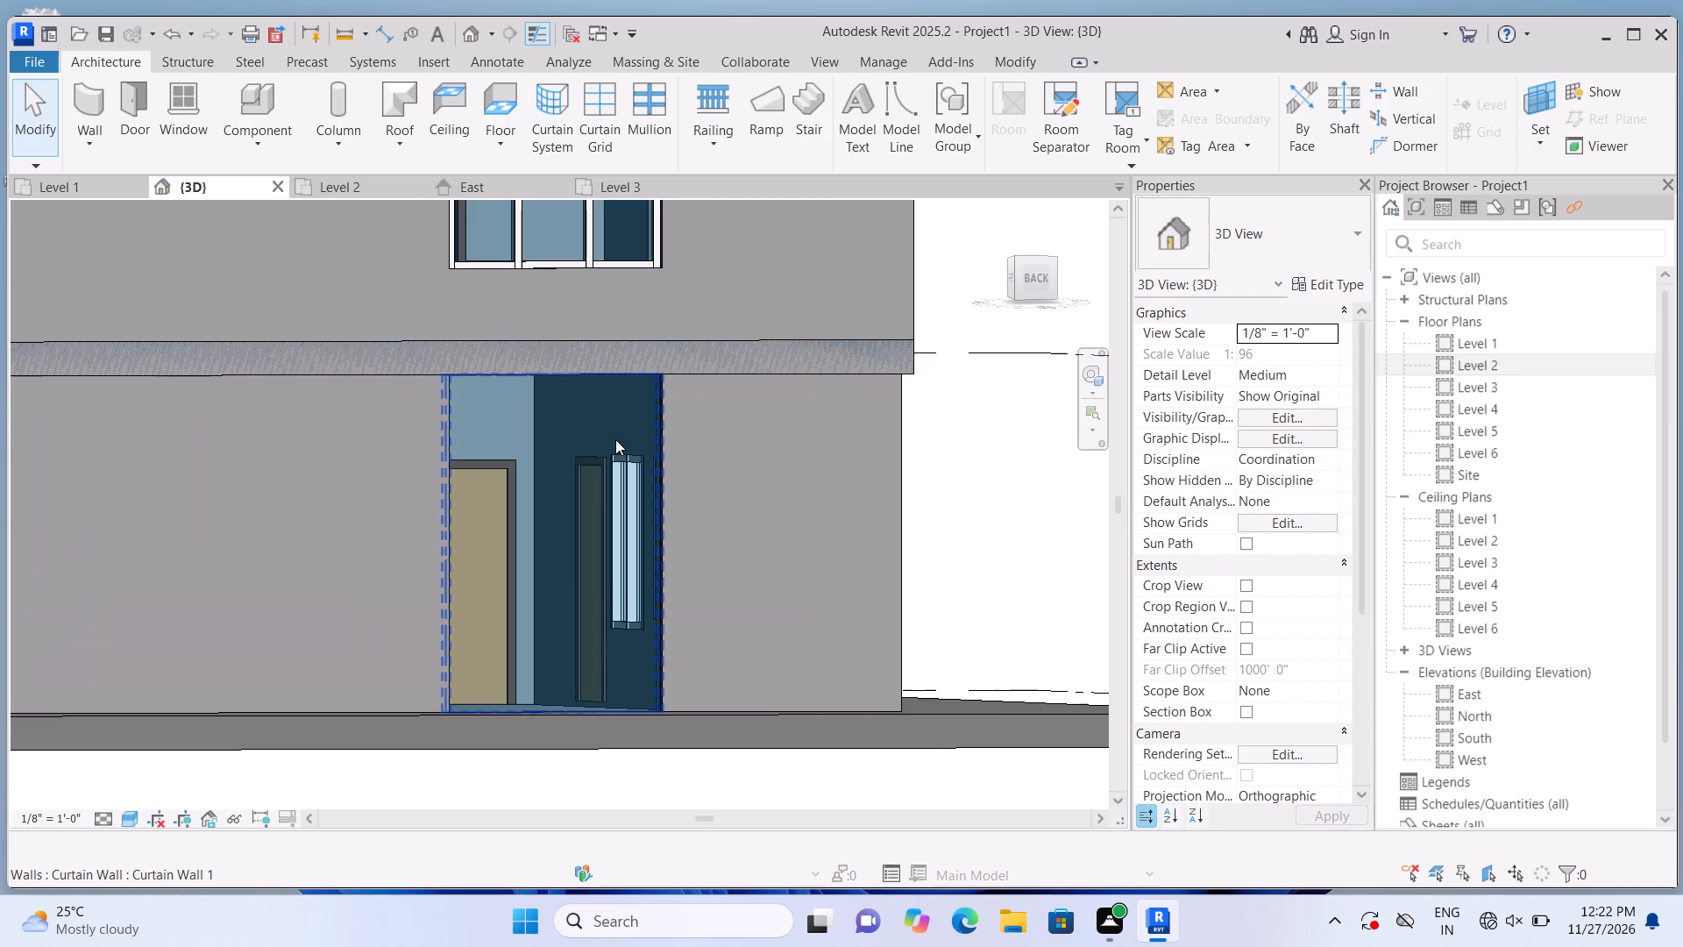
left_click(615, 439)
scroll(600, 555, "up", 3)
scroll(647, 601, "down", 5)
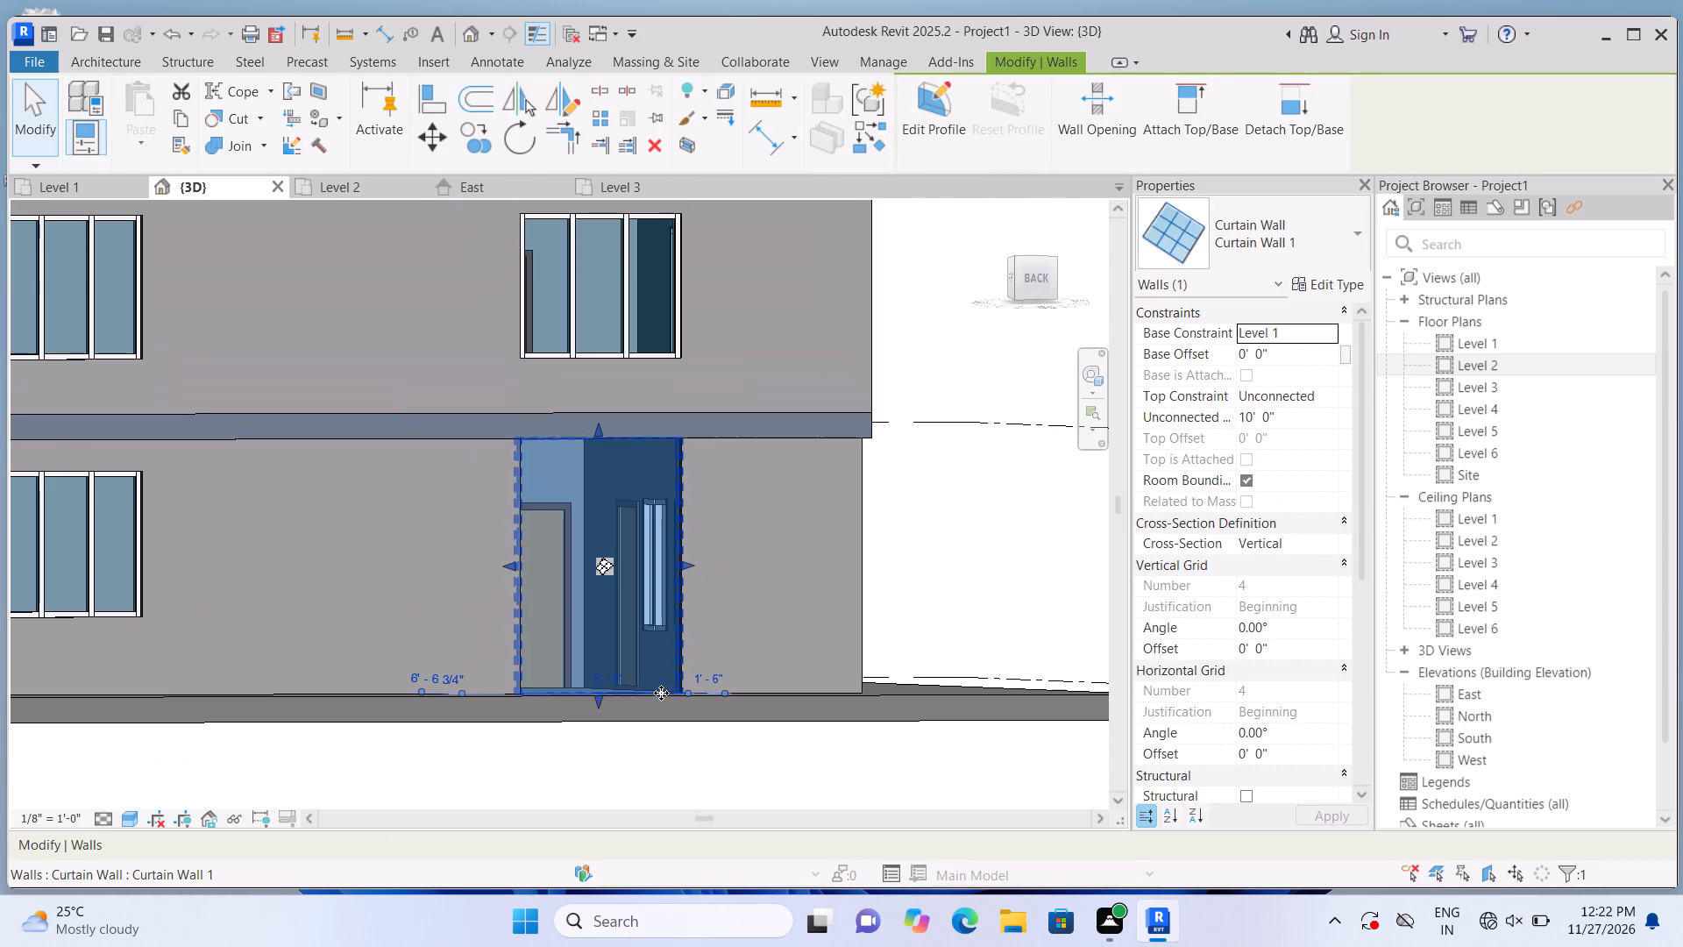
left_click_drag(596, 701, 613, 618)
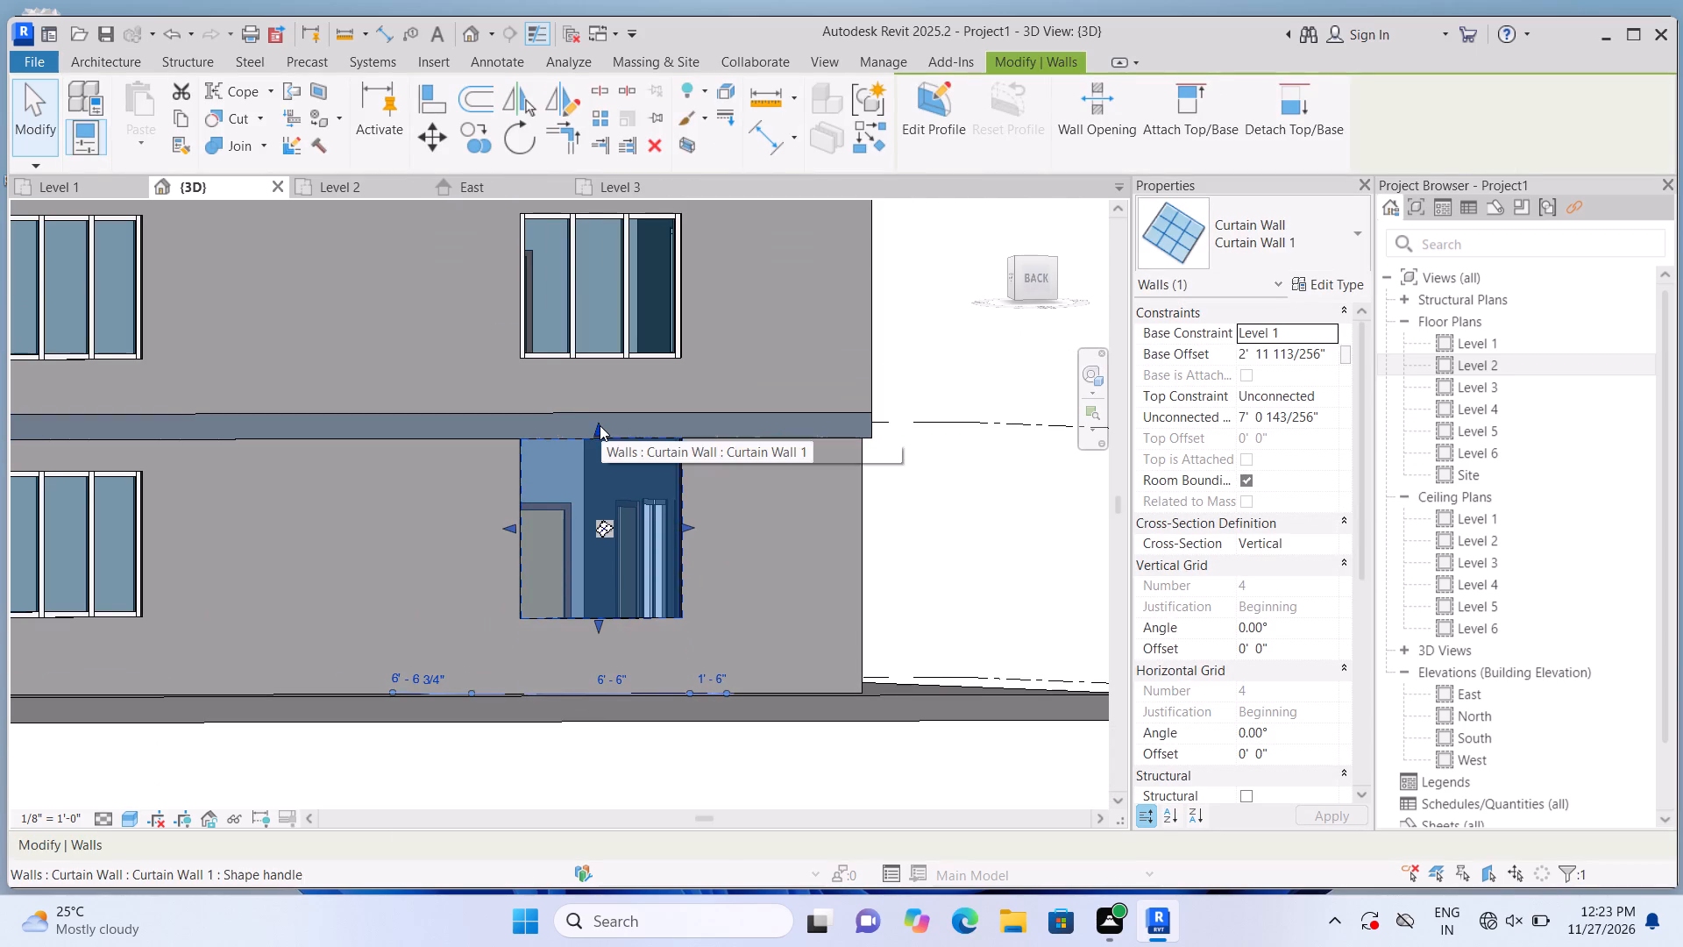
left_click_drag(599, 425, 595, 481)
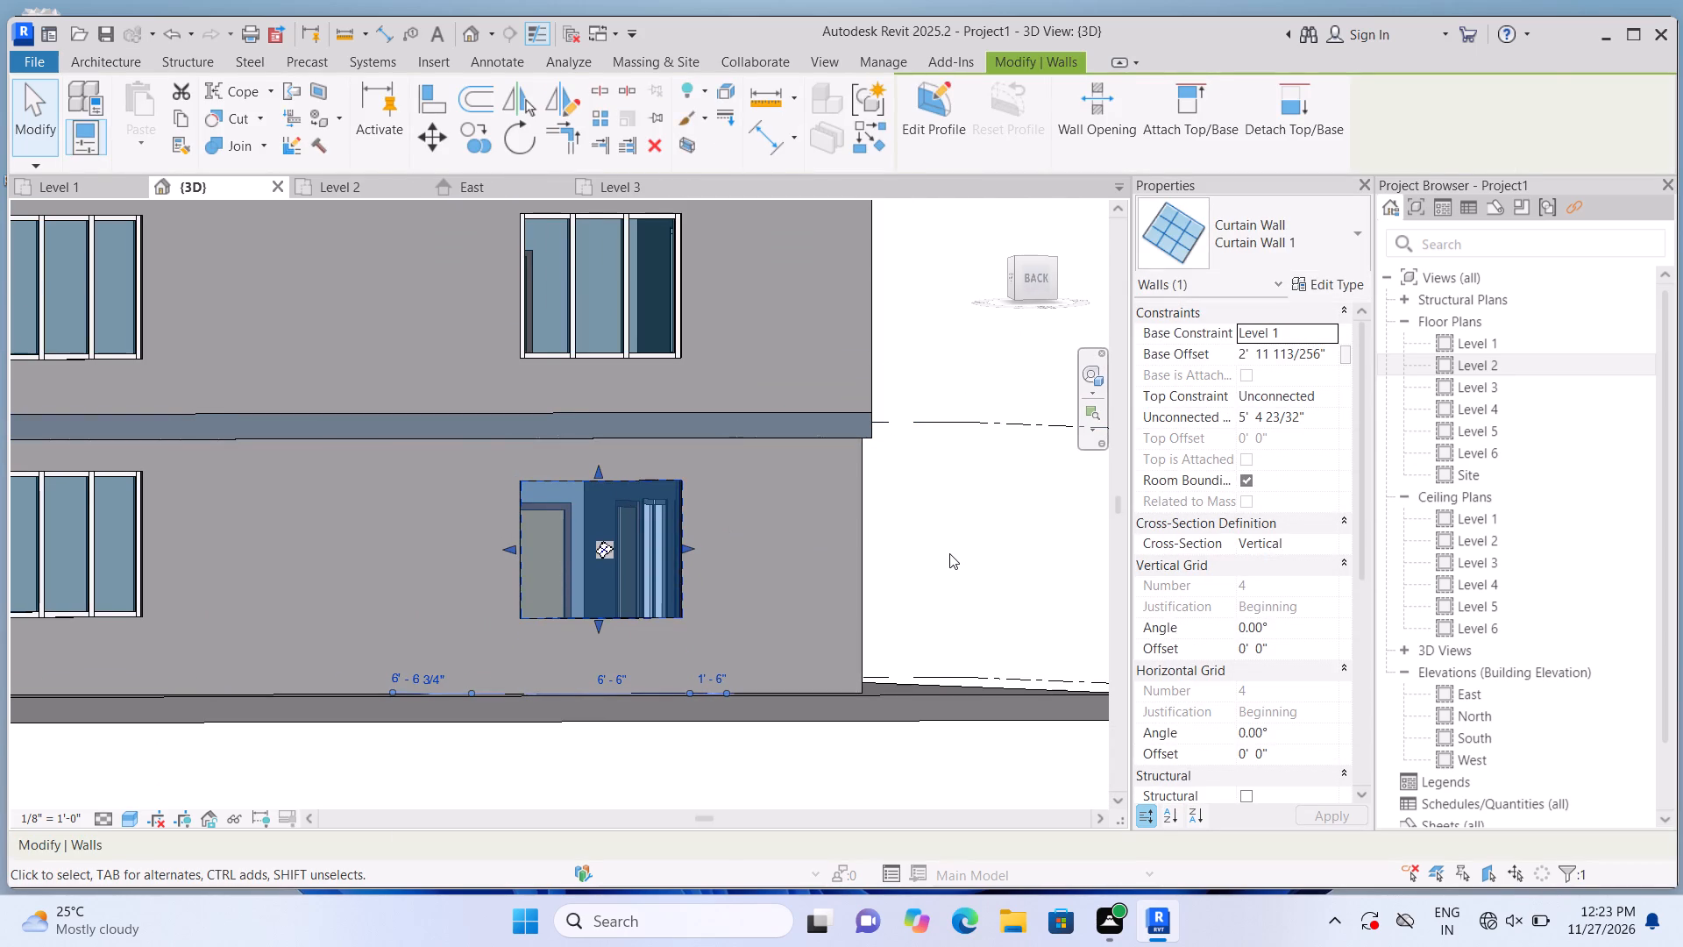
left_click(944, 554)
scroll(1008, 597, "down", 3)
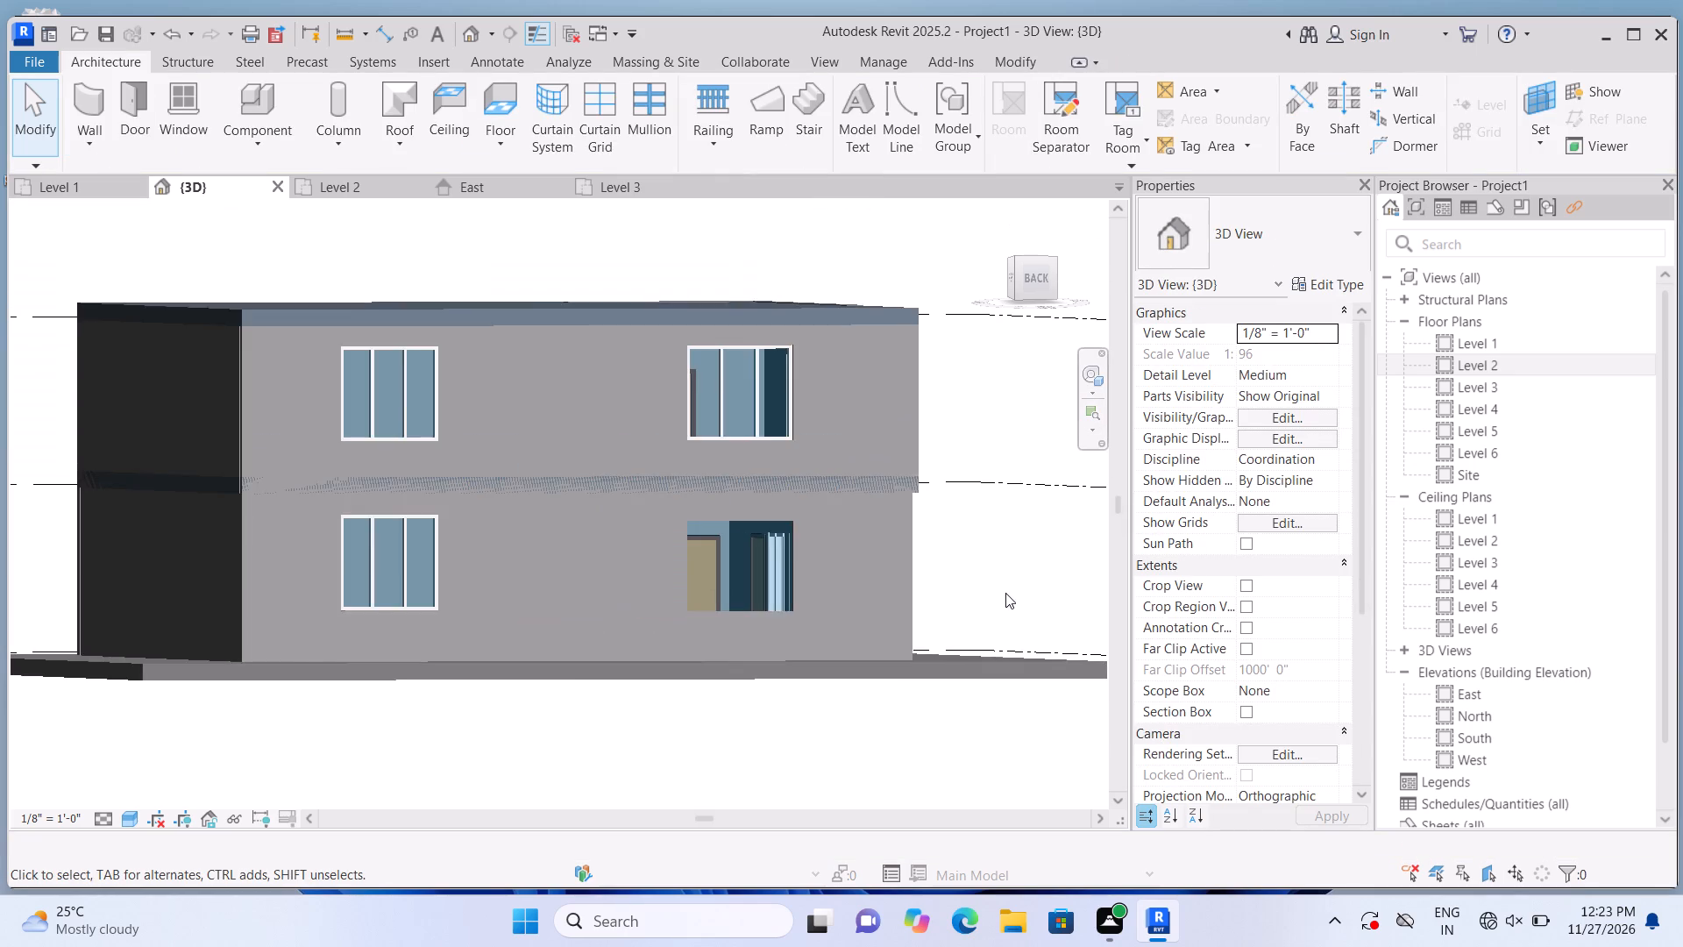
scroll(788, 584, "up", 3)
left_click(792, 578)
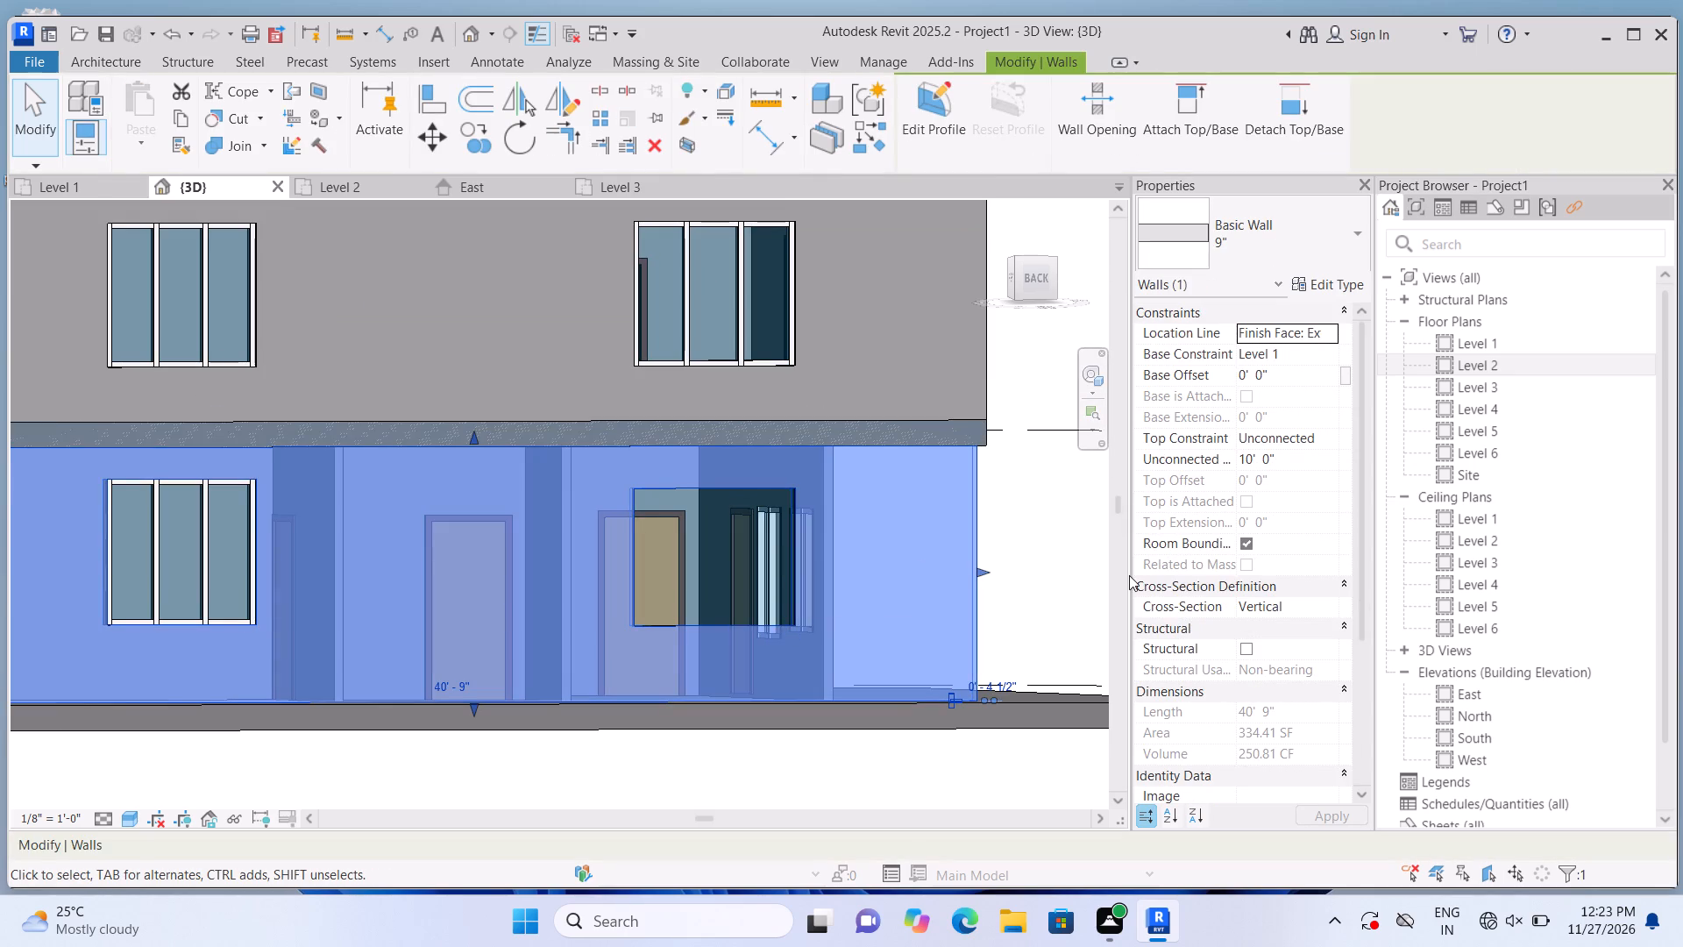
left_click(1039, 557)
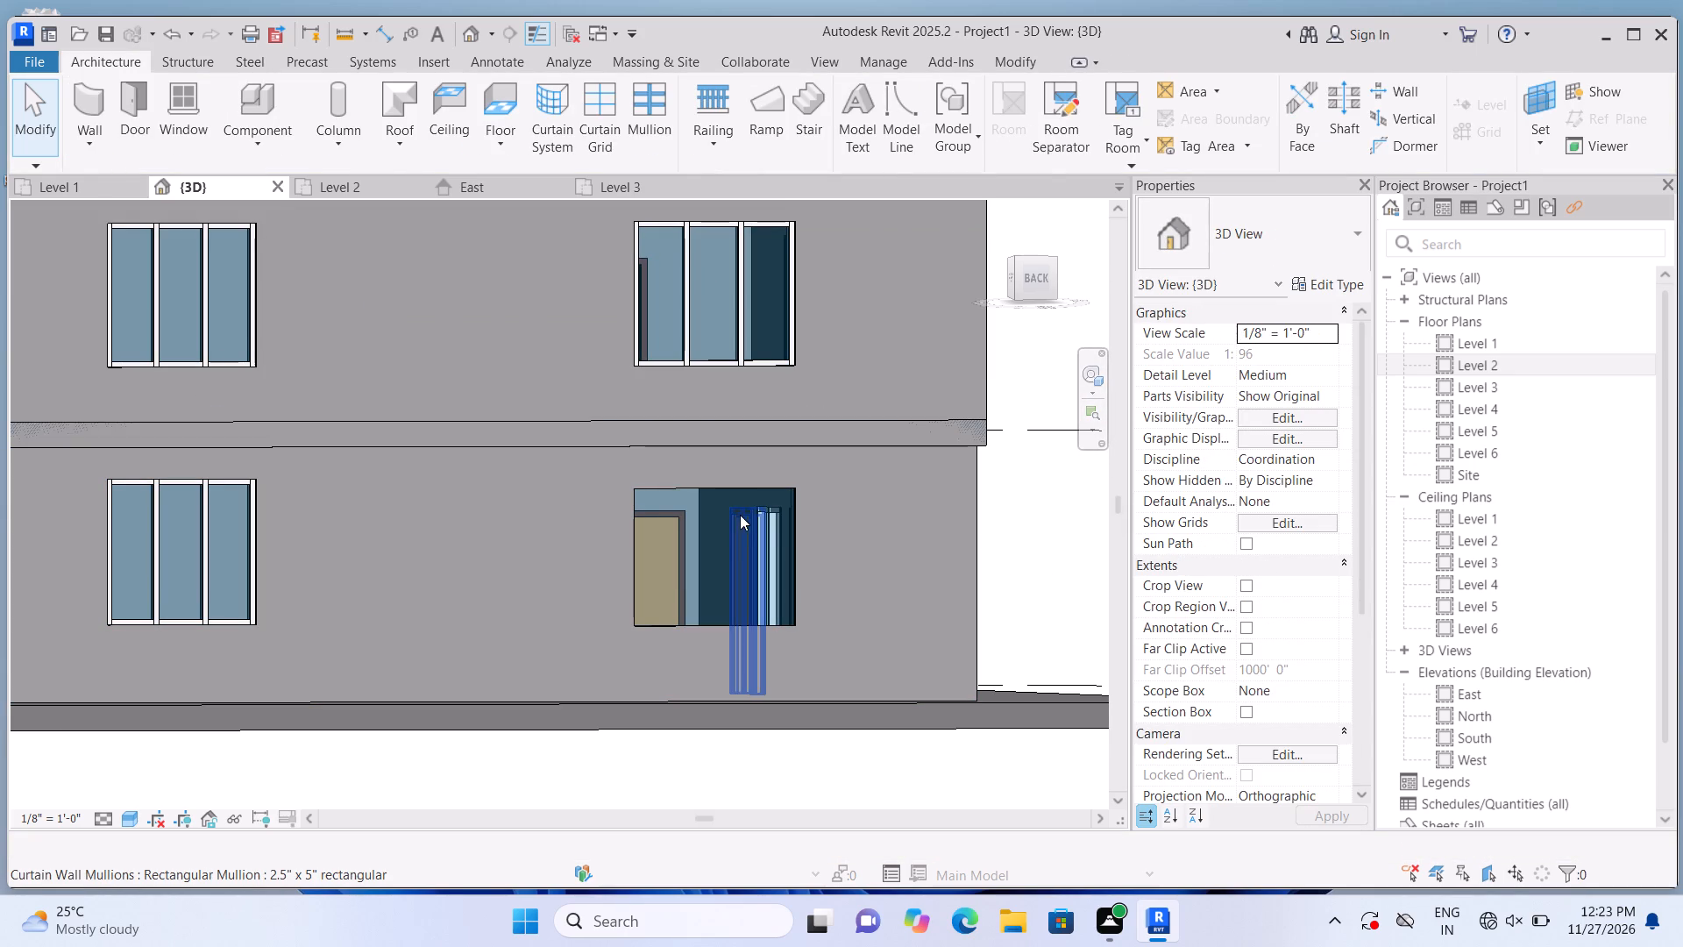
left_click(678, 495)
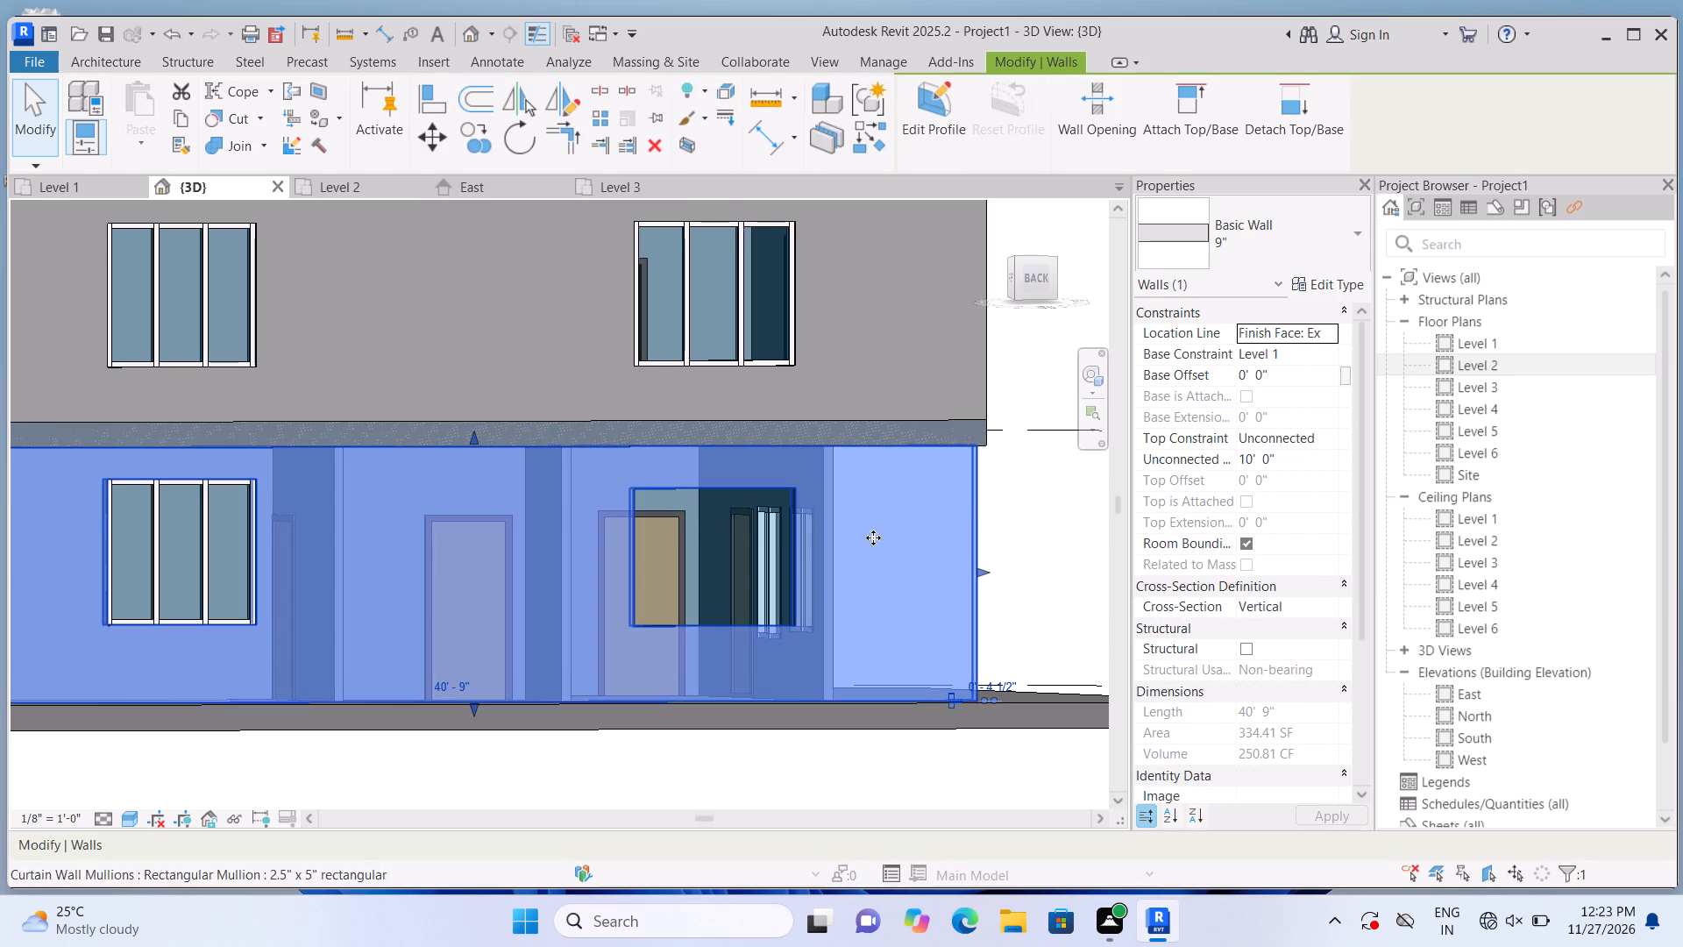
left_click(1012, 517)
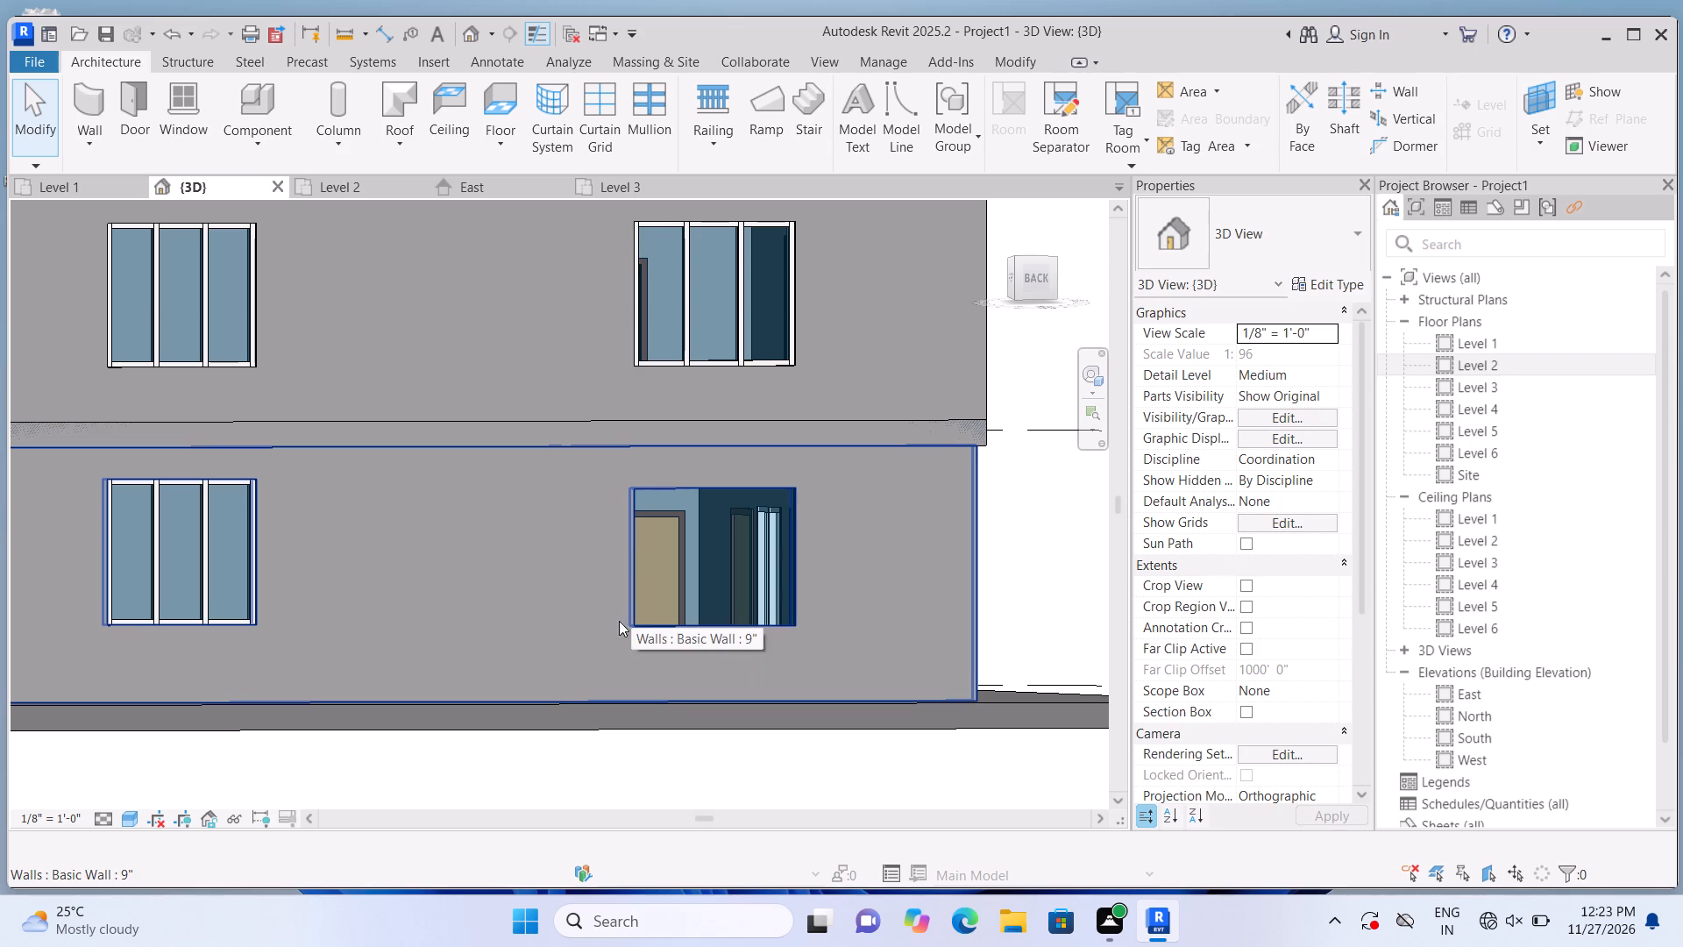
Divide the shortened 6'-6" wide ground-floor curtain wall into three equal 2'-2" panels with two vertical curtain grid lines.
scroll(741, 586, "down", 2)
scroll(741, 588, "up", 3)
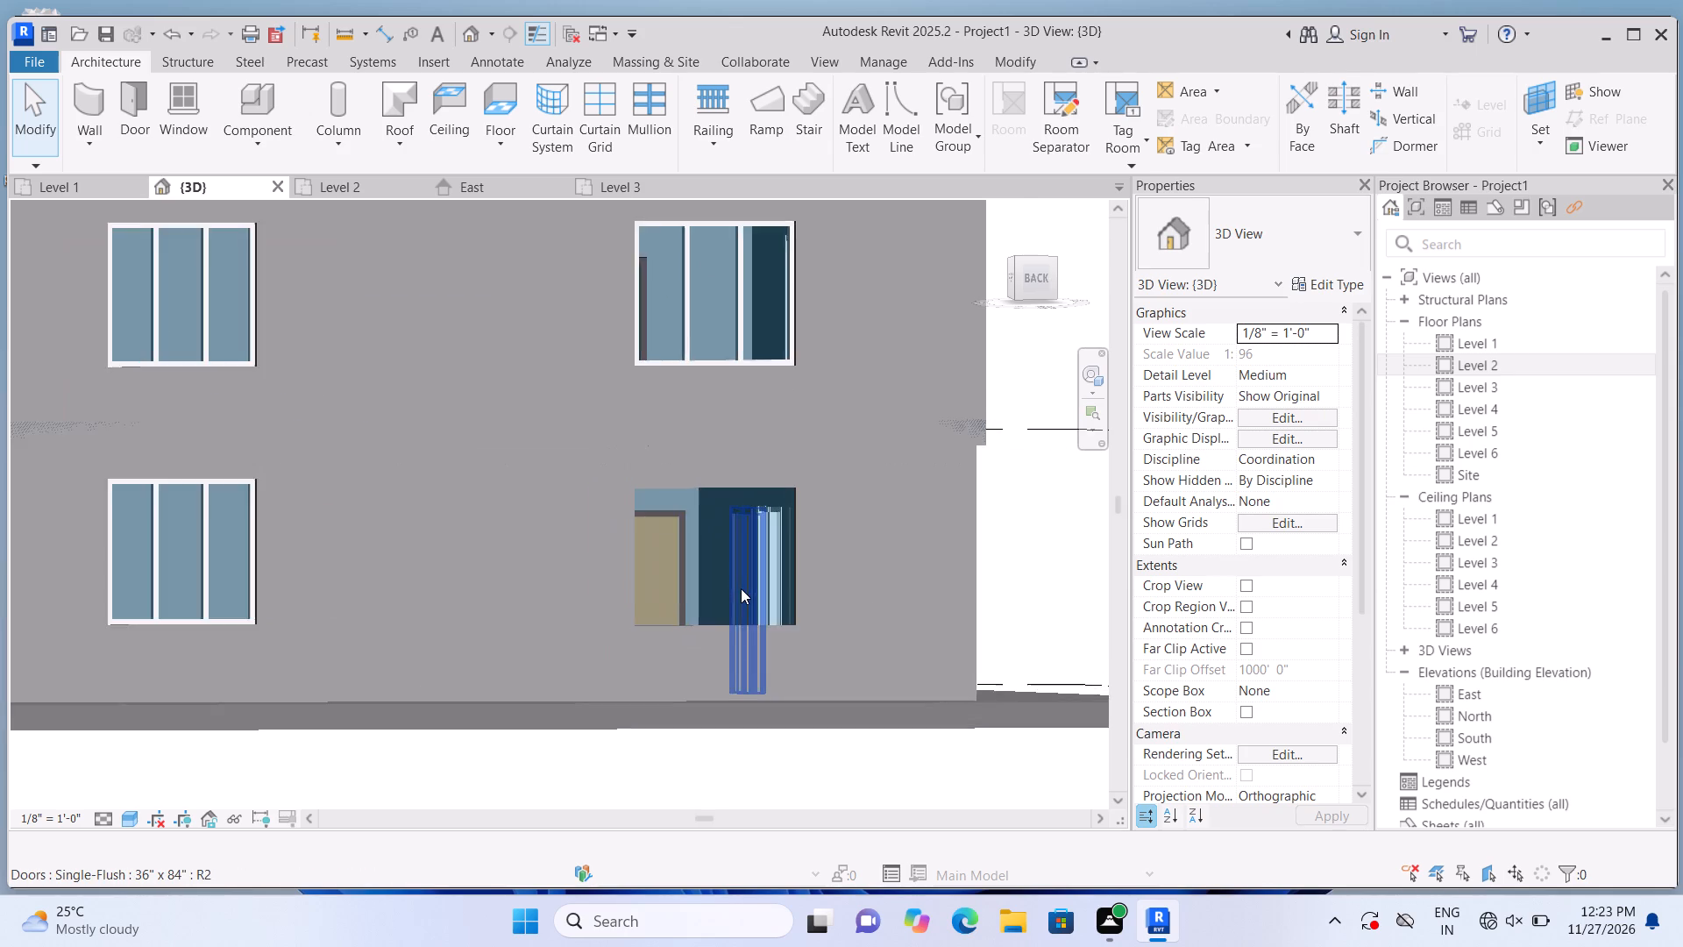
scroll(741, 588, "up", 1)
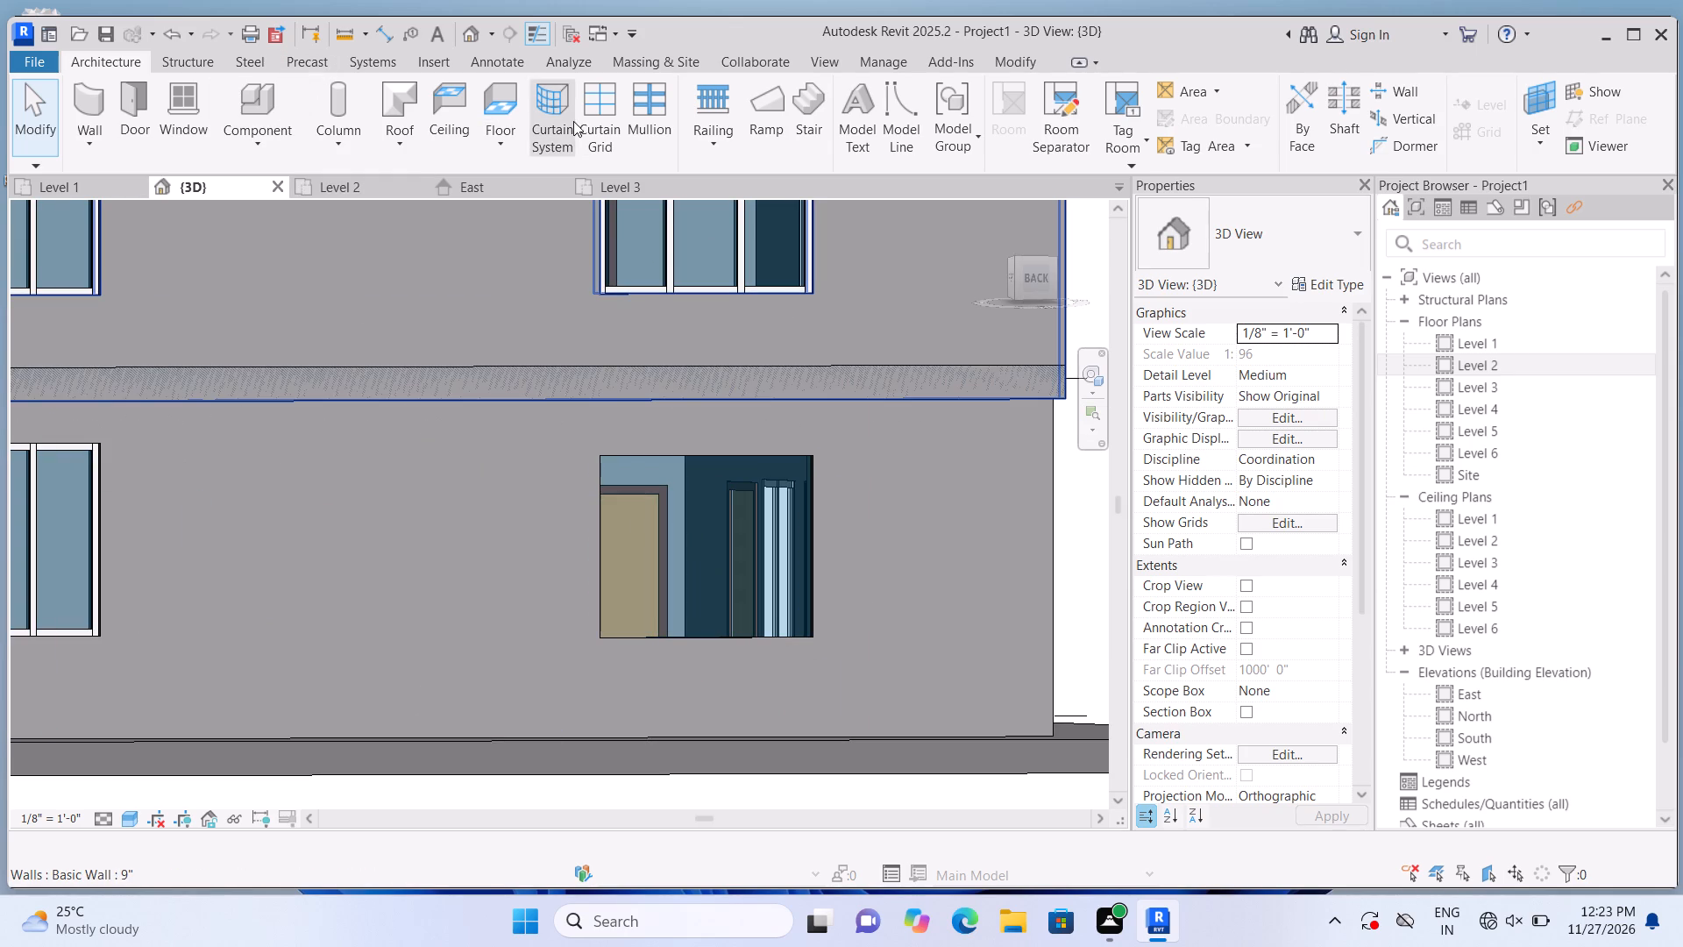
left_click(584, 124)
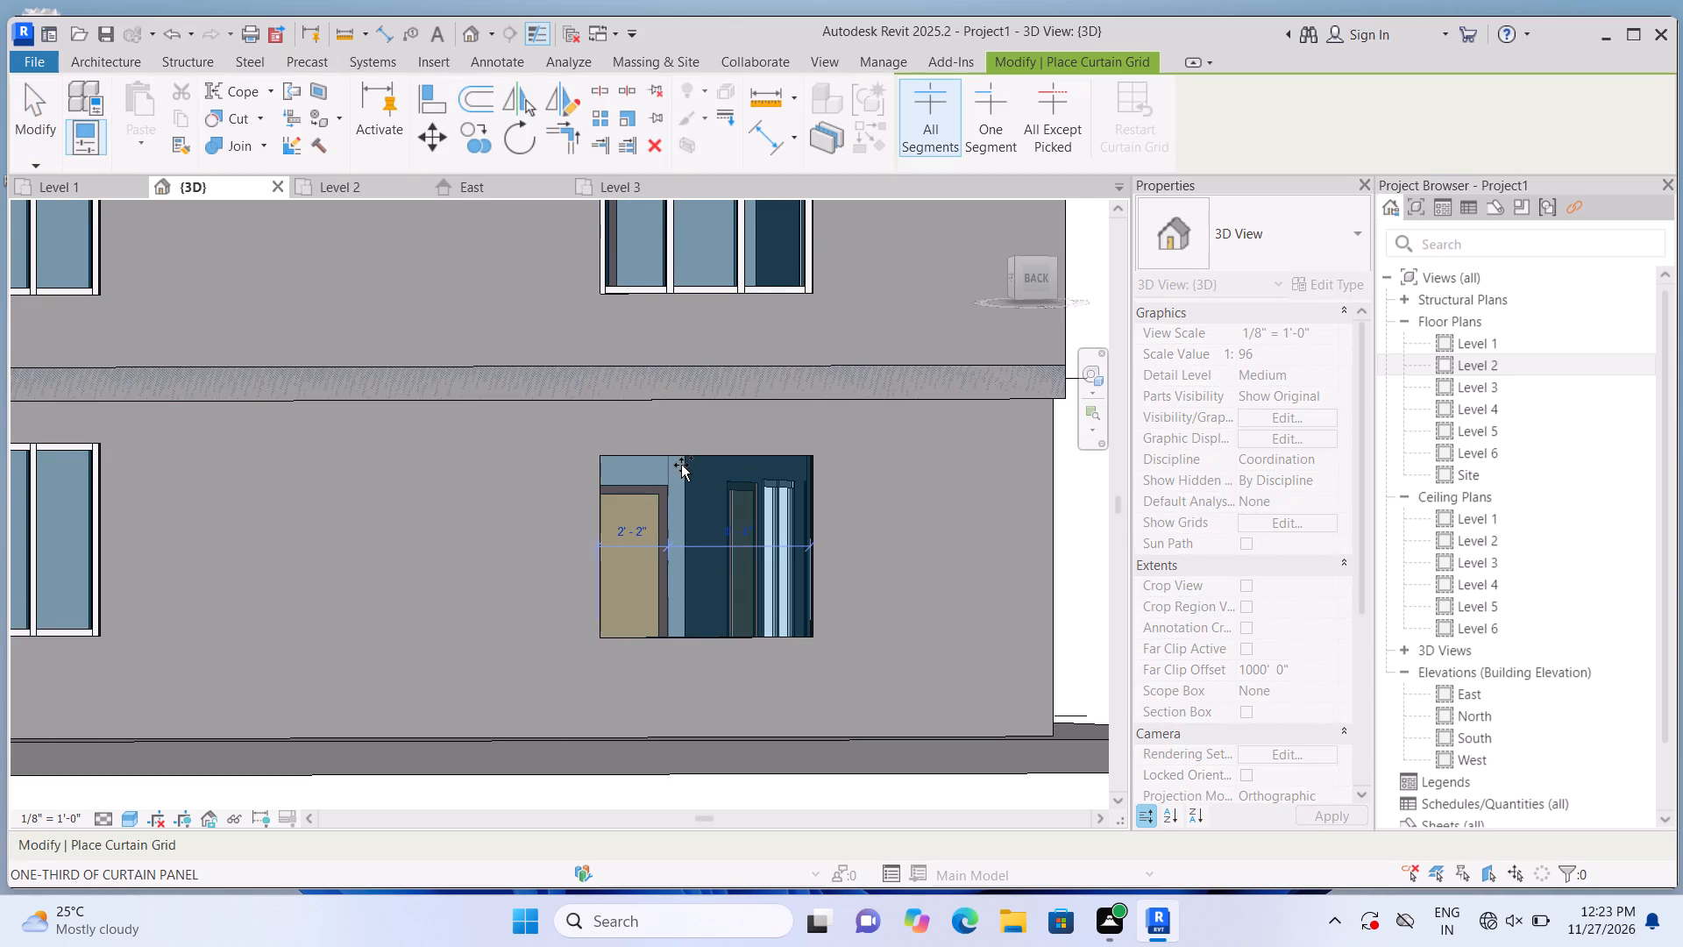
left_click(681, 465)
left_click(746, 462)
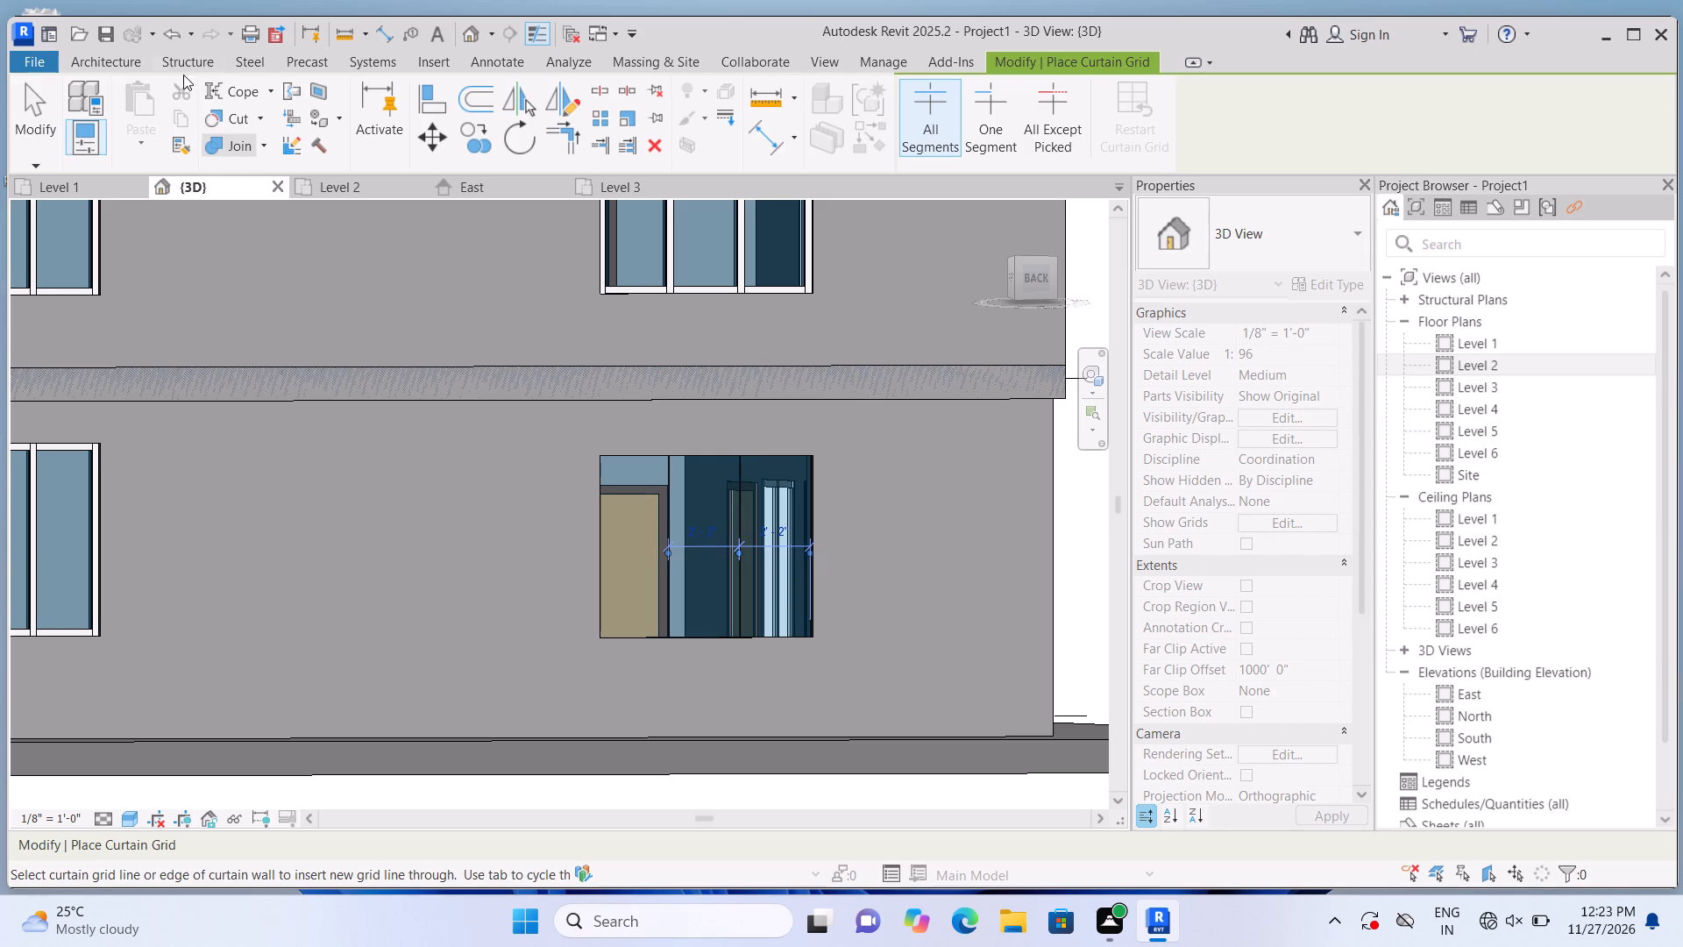
Place 2.5" x 5" rectangular mullions on both grid lines and all four edges of the 6'-6" wide ground-floor window.
left_click(132, 60)
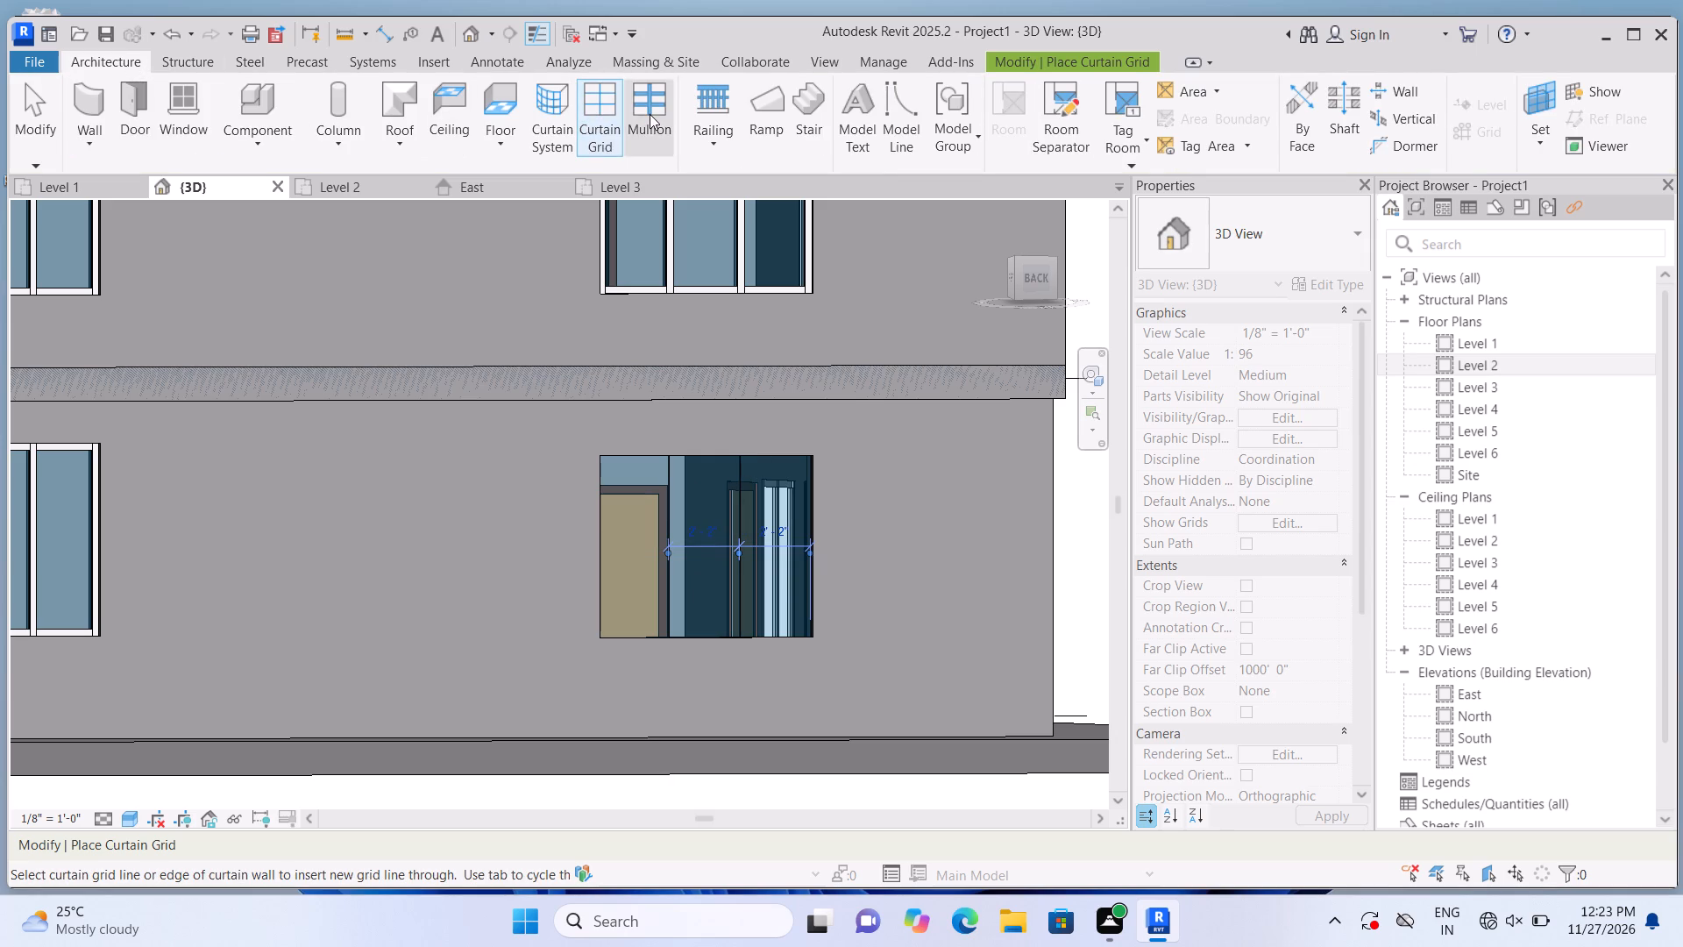
left_click(650, 114)
left_click(669, 503)
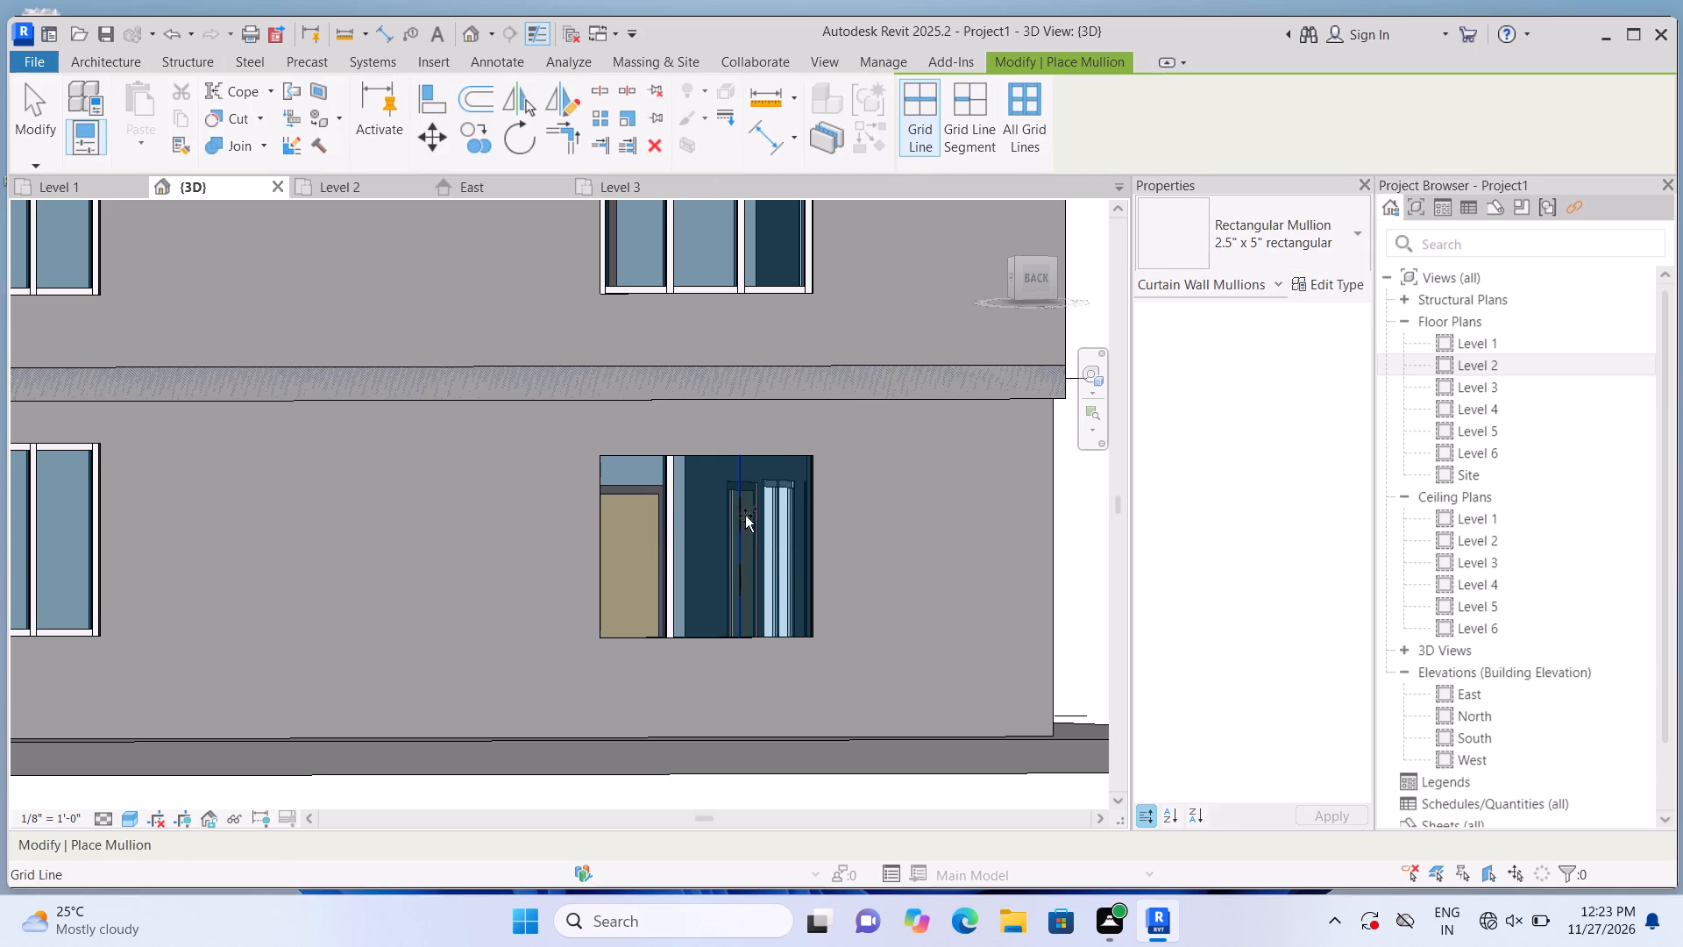
left_click(733, 518)
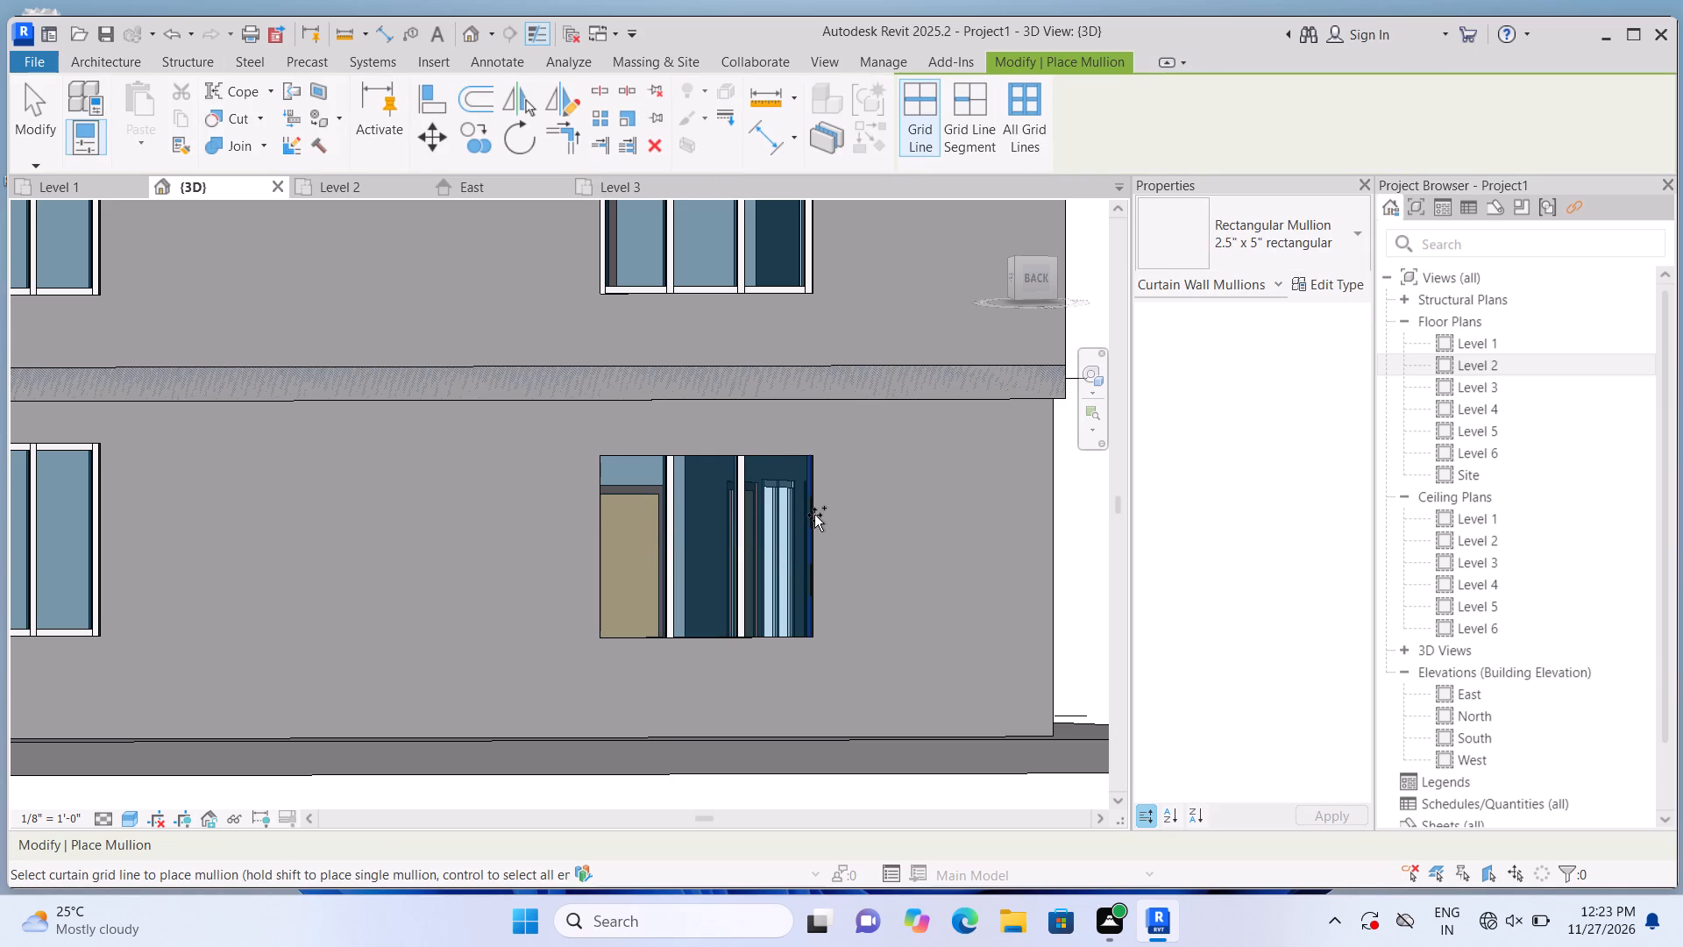
left_click(814, 515)
left_click(794, 462)
left_click(609, 523)
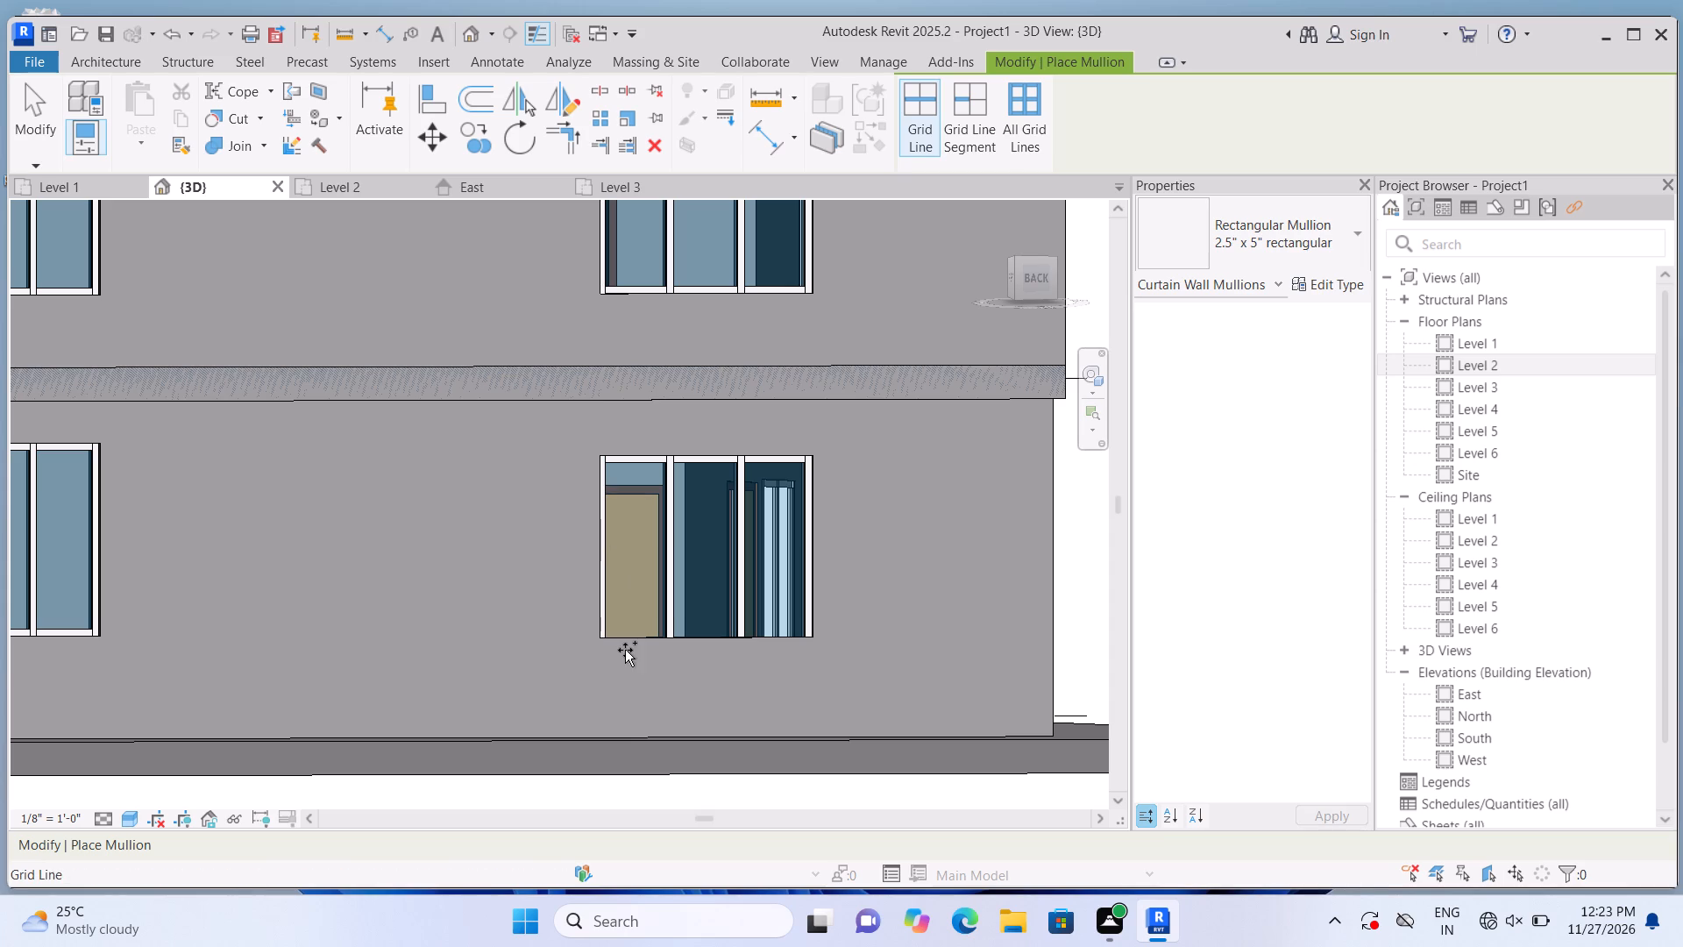
left_click(625, 650)
left_click(626, 637)
scroll(812, 522, "down", 5)
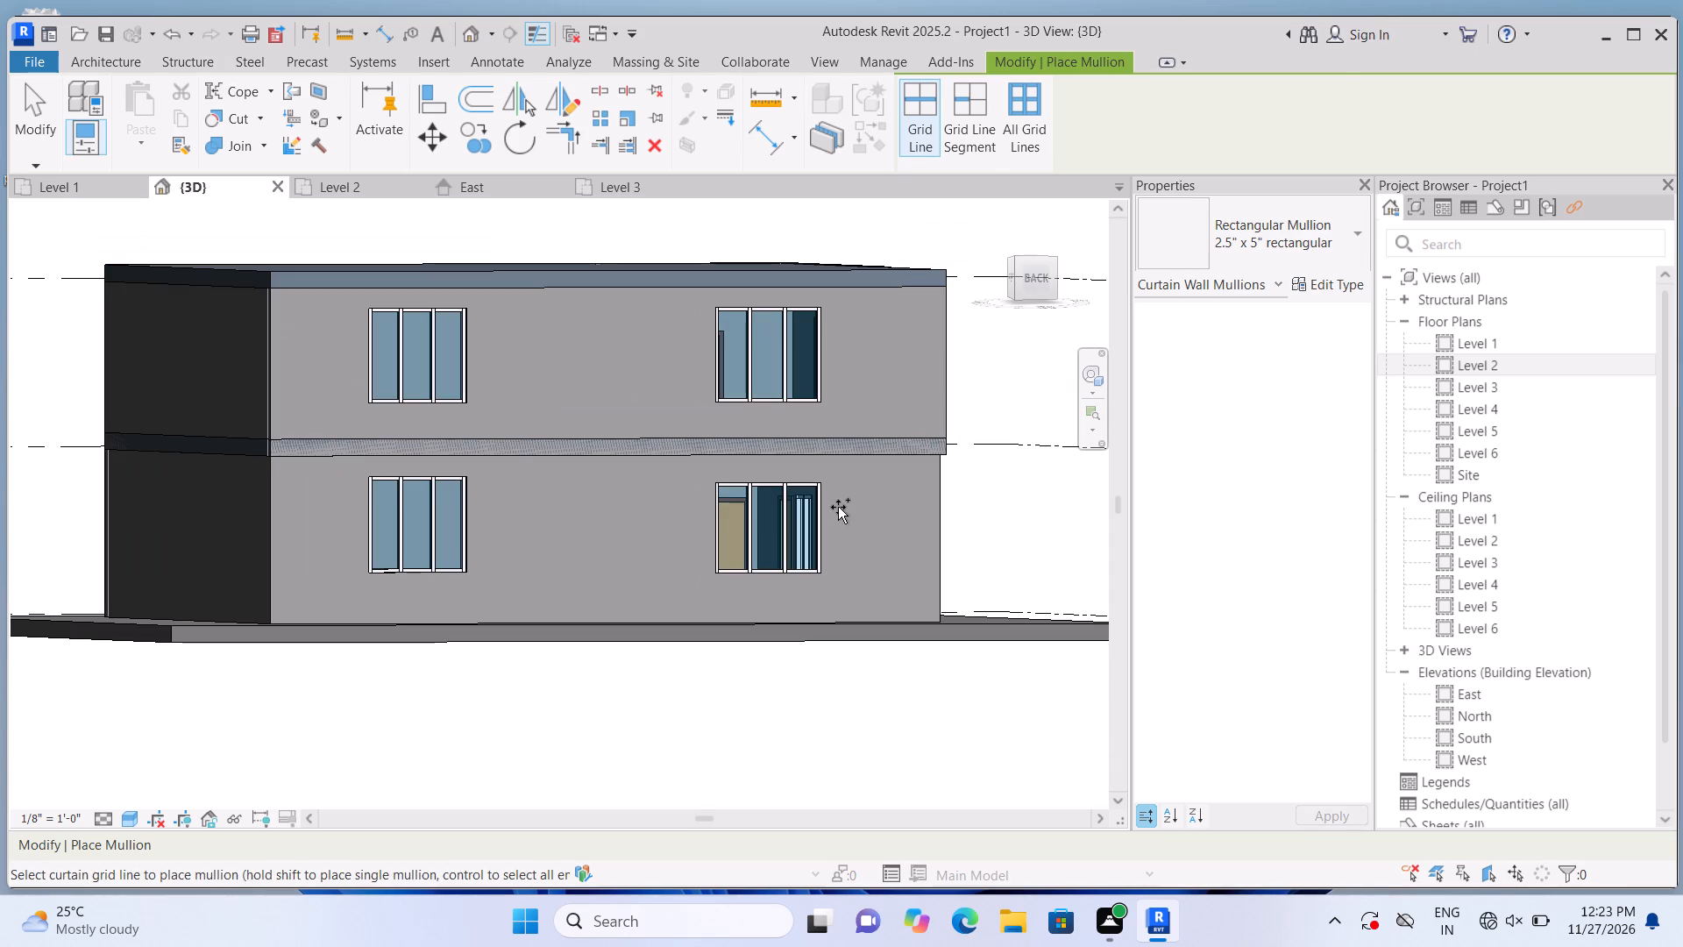
key("Escape")
Examine the house's left side, including the entrance door, the balcony and the projecting slab bands.
middle_click_drag(1056, 520, 837, 577, "shift")
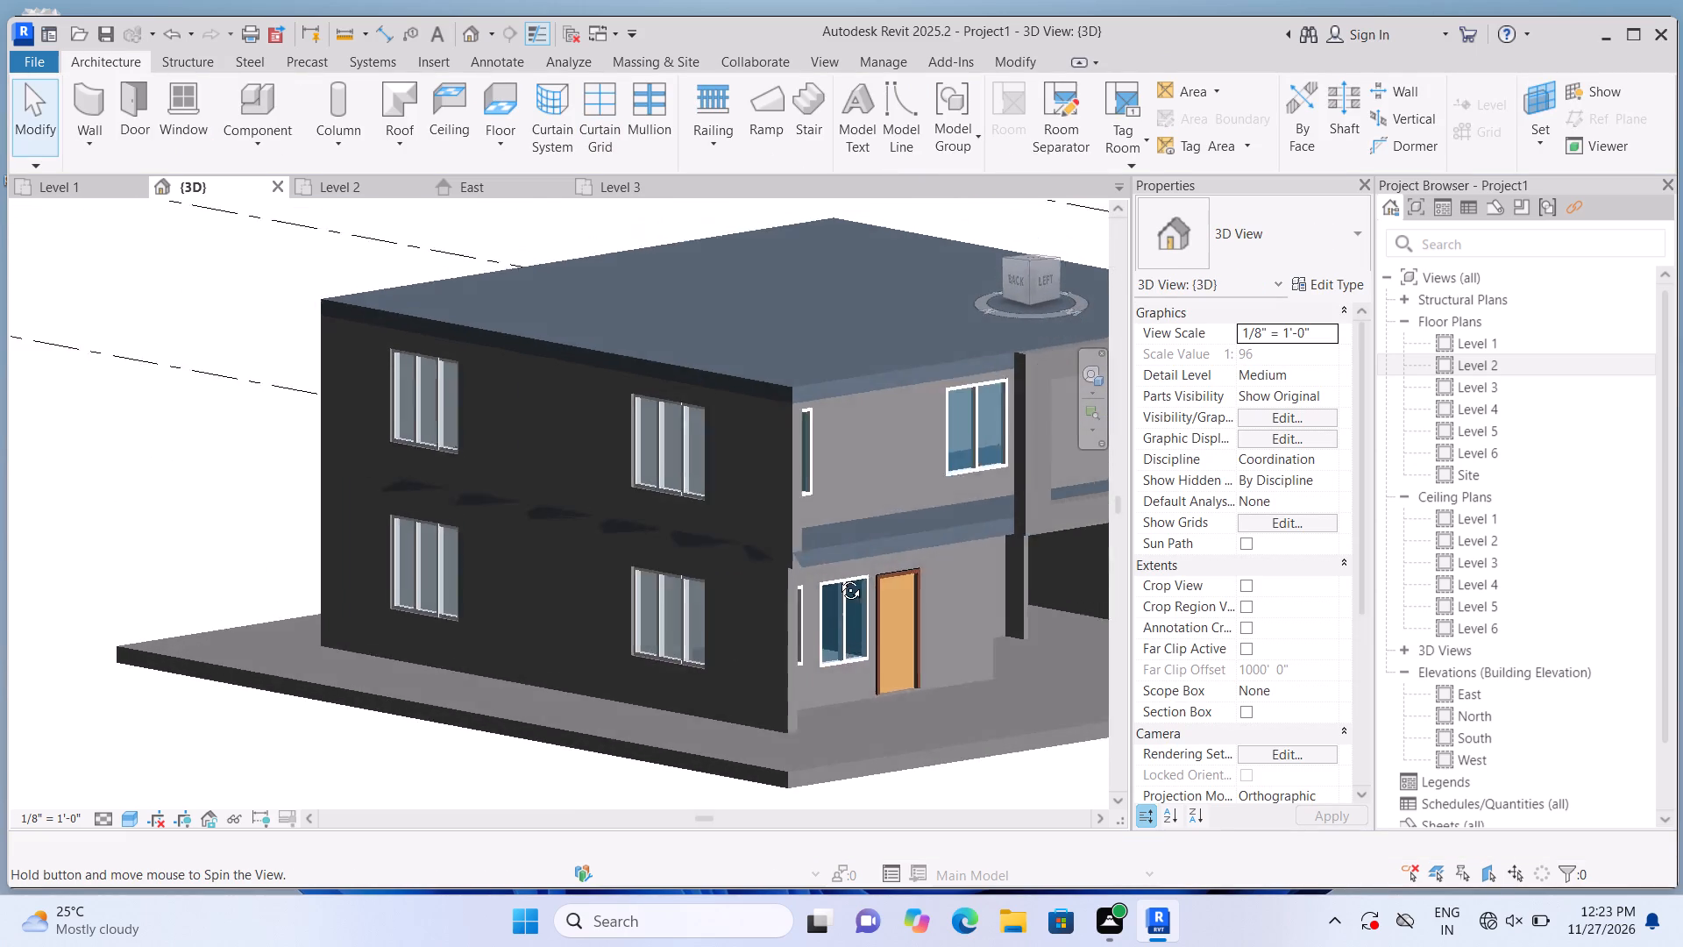
middle_click_drag(837, 577, 822, 577, "shift")
scroll(763, 581, "down", 5)
middle_click_drag(918, 649, 728, 682)
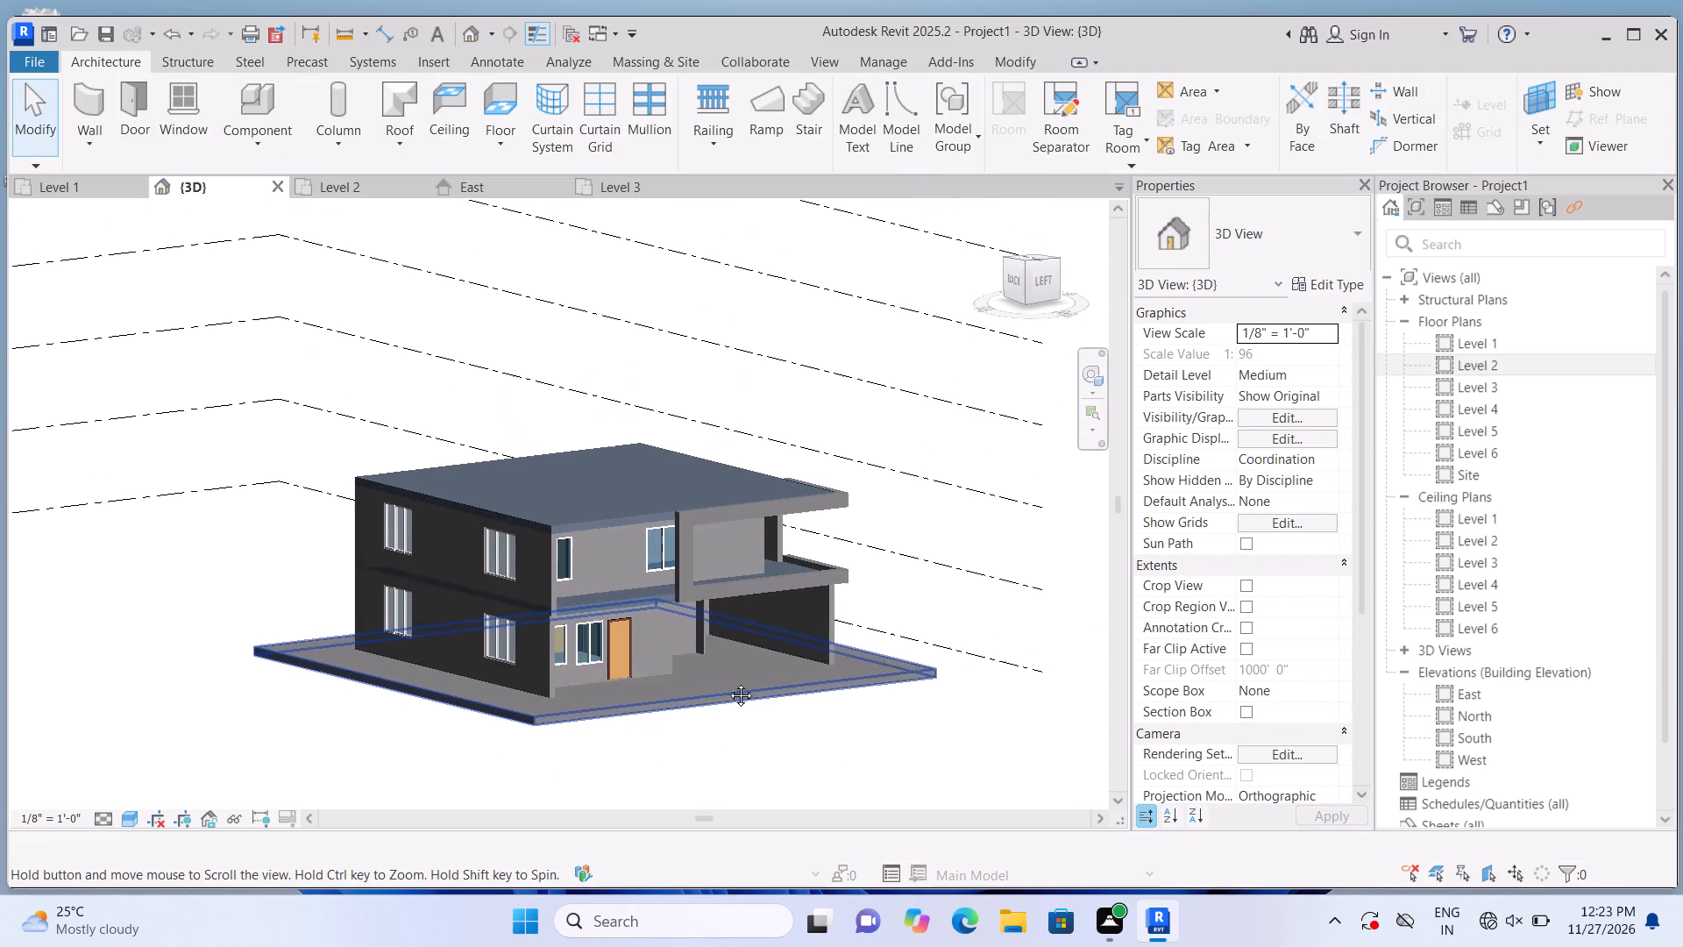
middle_click_drag(728, 682, 664, 692)
scroll(662, 694, "up", 6)
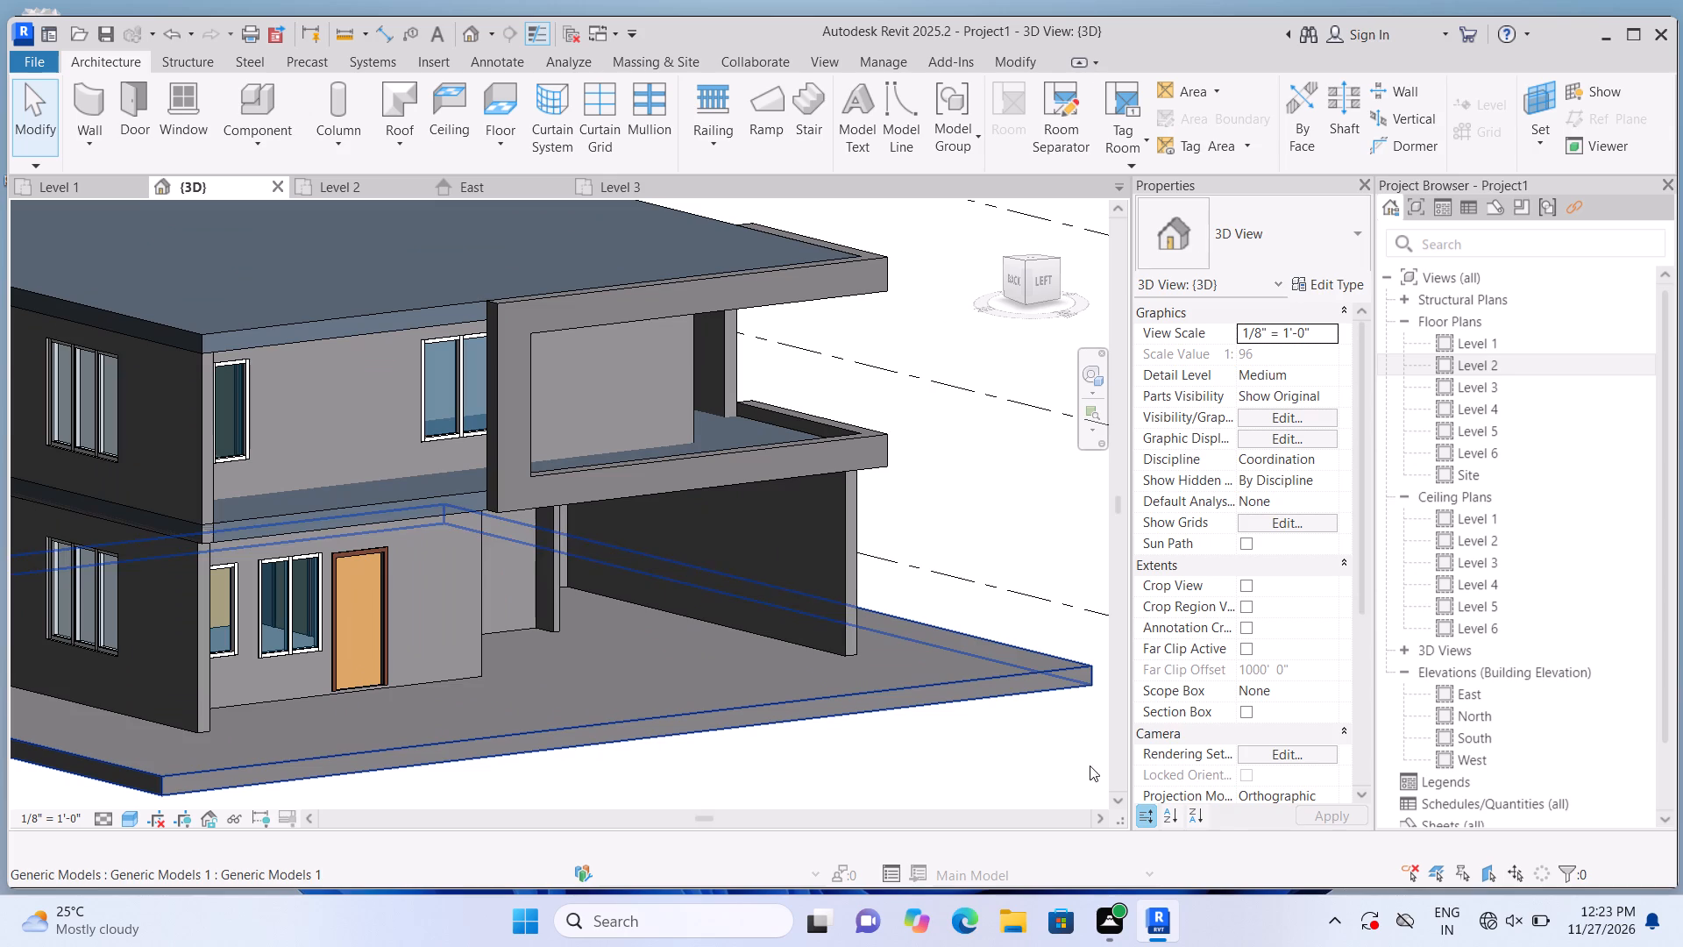
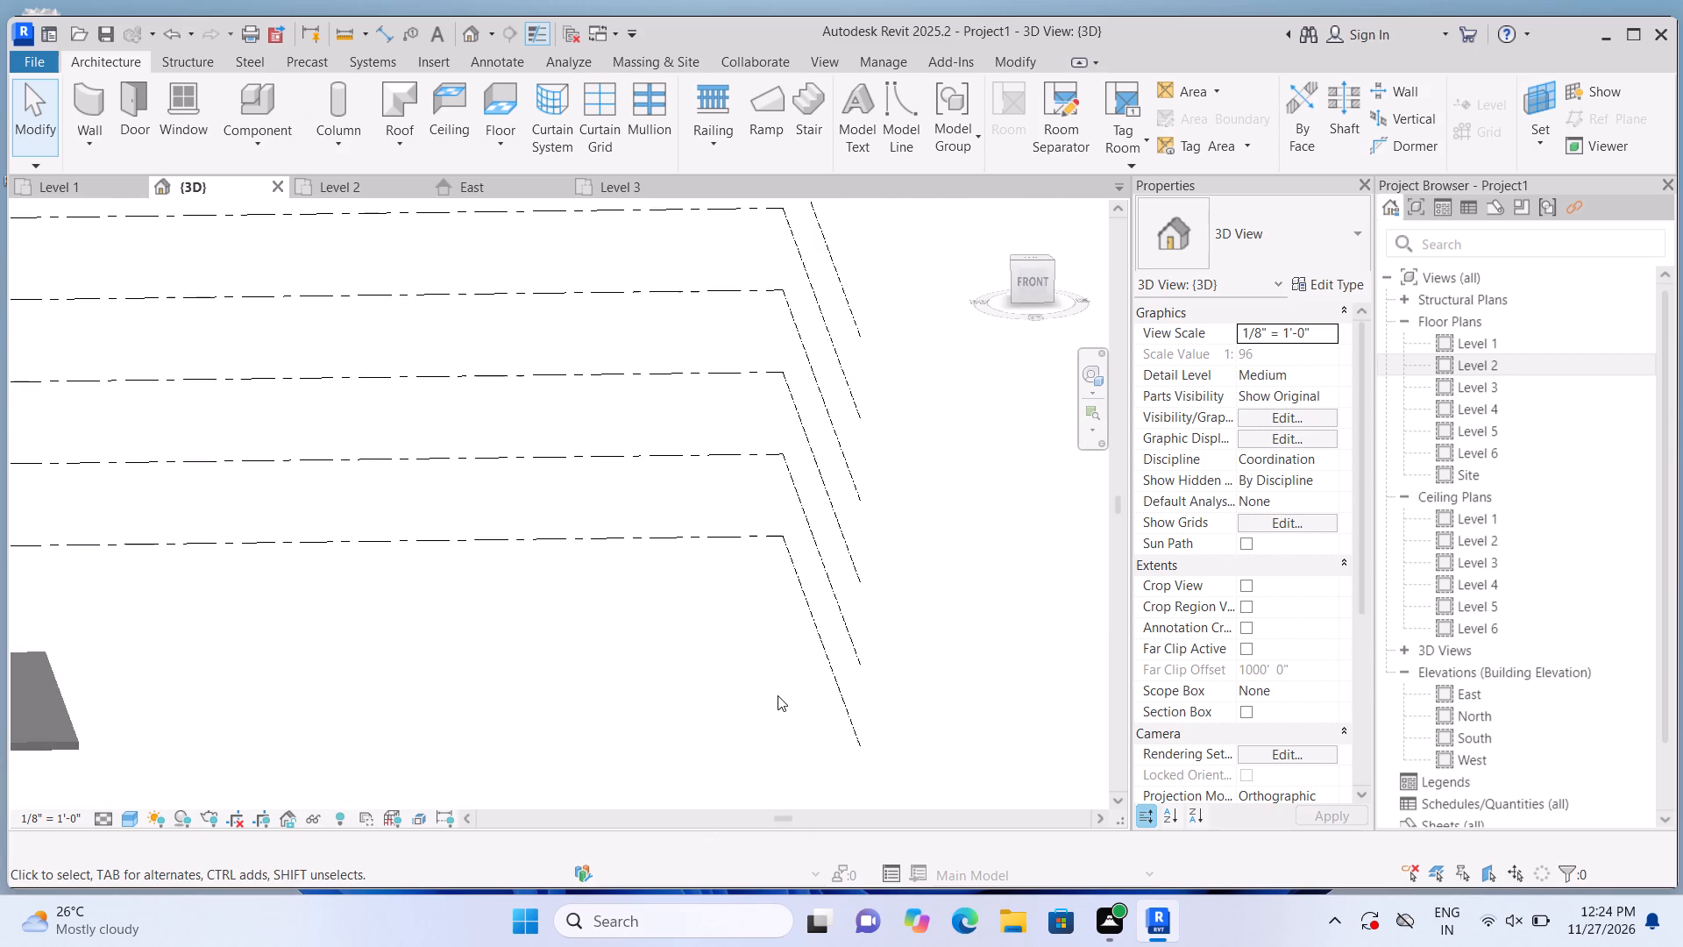
Examine the flat roof slab and its projecting edge band at the house's front-right corner.
scroll(778, 695, "down", 3, "shift")
scroll(477, 779, "up", 1)
middle_click_drag(477, 779, 326, 752, "shift")
scroll(295, 578, "up", 1)
middle_click_drag(295, 578, 314, 595)
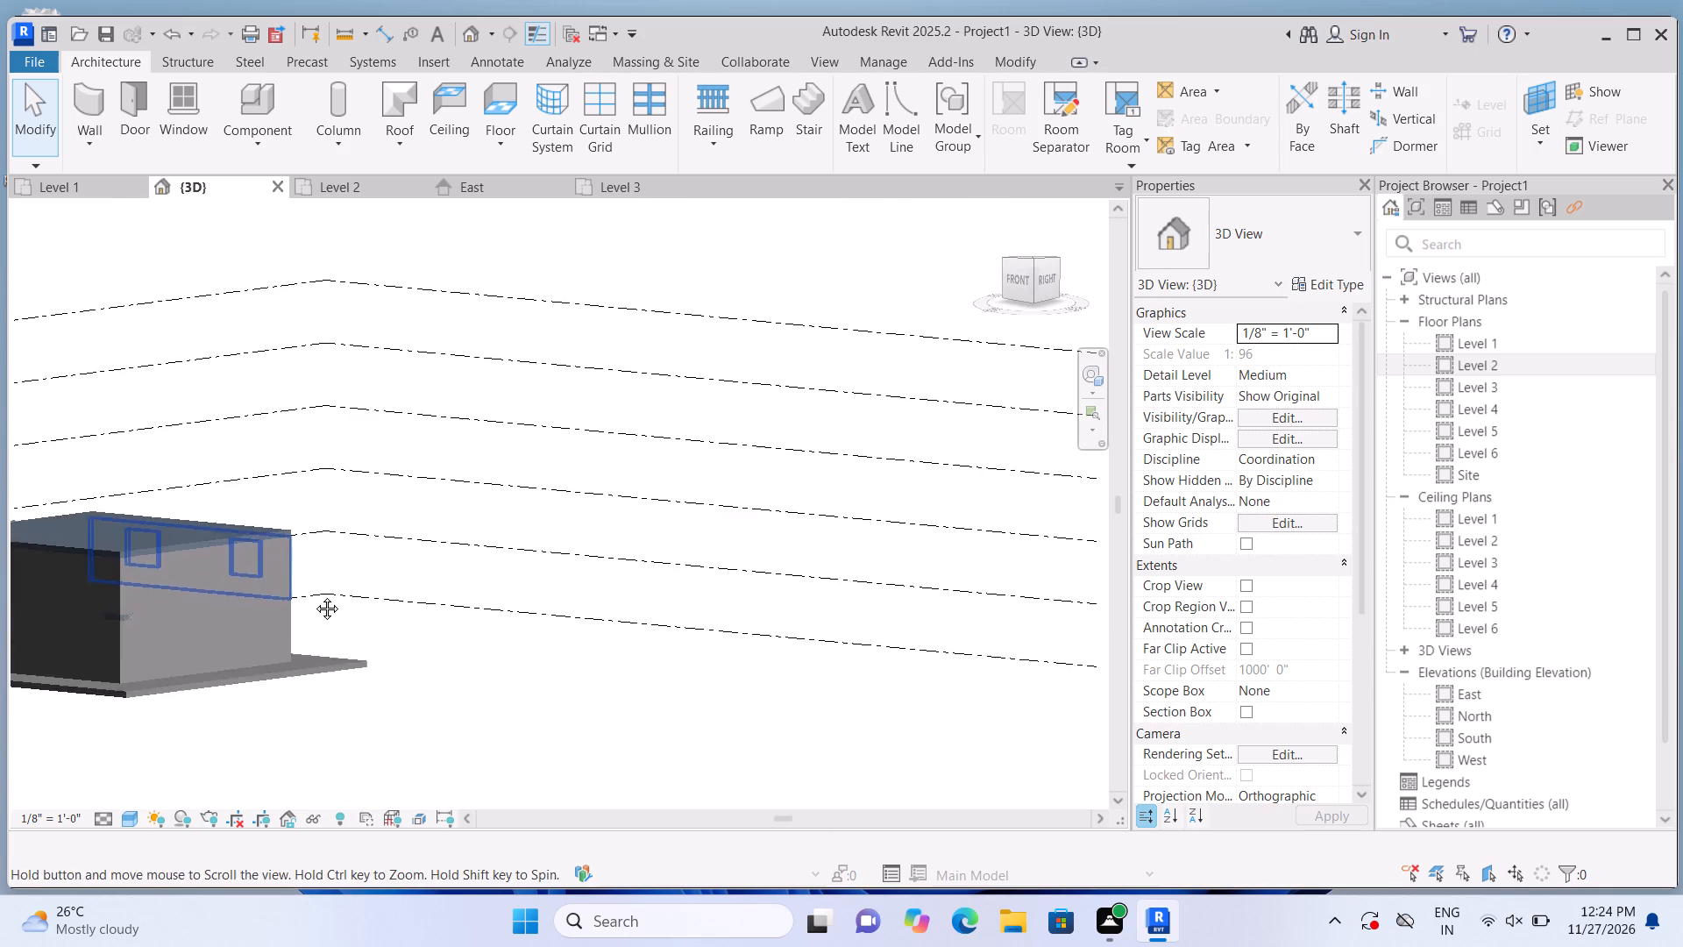
middle_click_drag(314, 595, 730, 791)
scroll(497, 788, "up", 5)
middle_click_drag(489, 762, 512, 638)
scroll(487, 615, "up", 3)
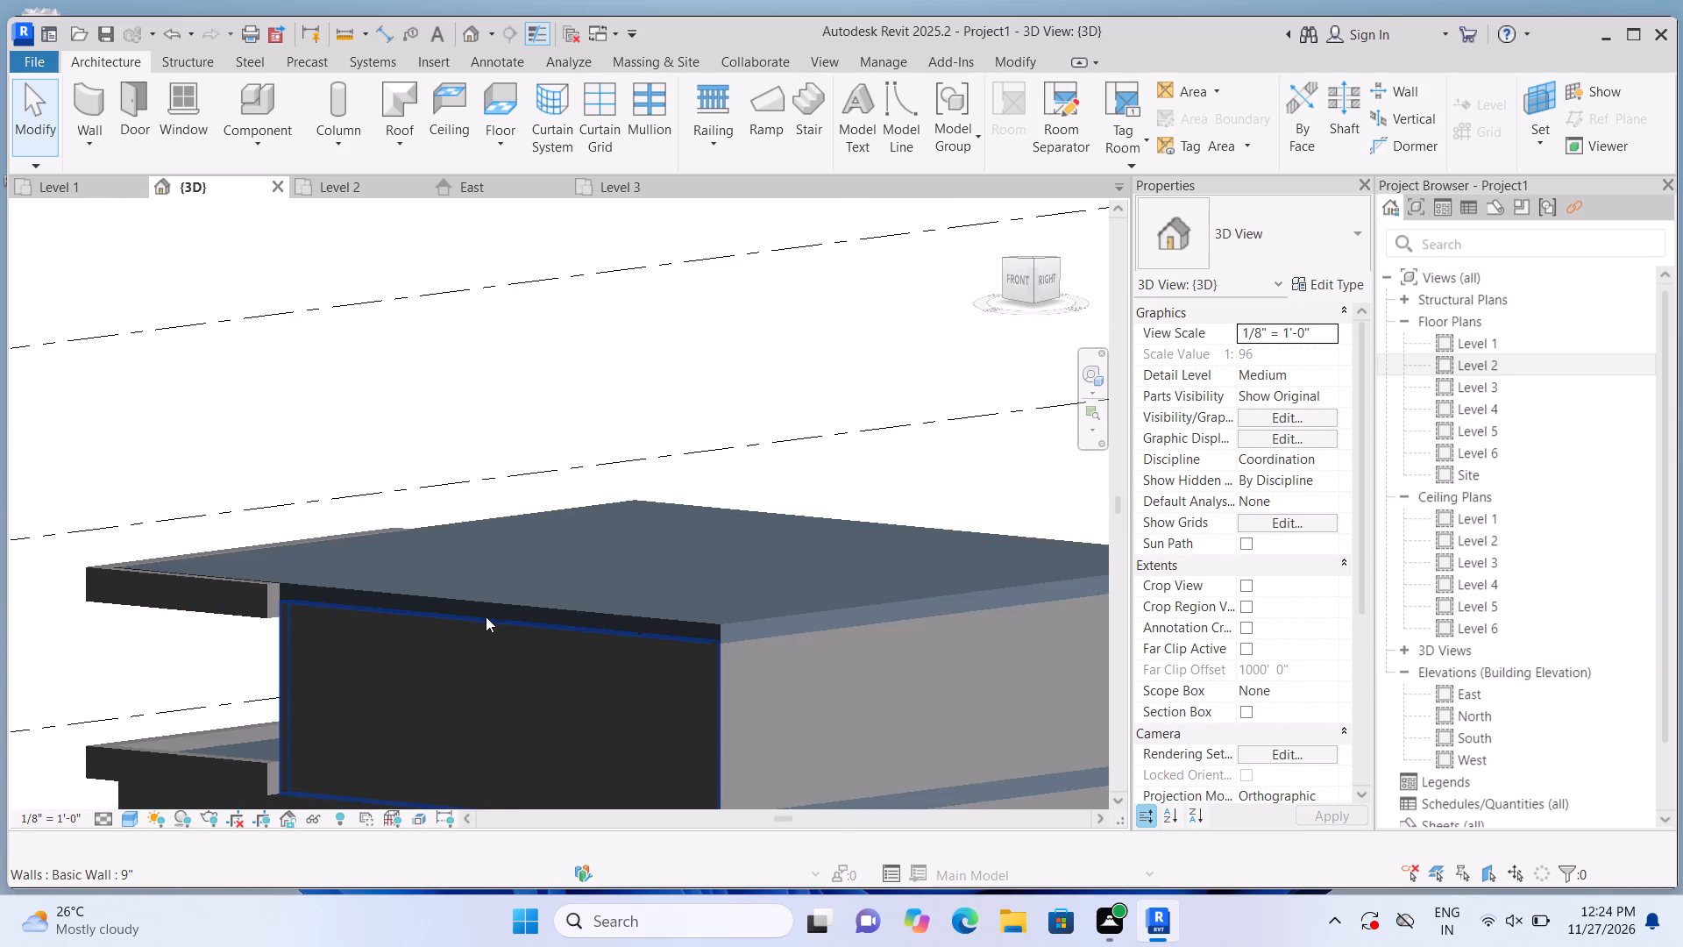
middle_click_drag(486, 621, 511, 701)
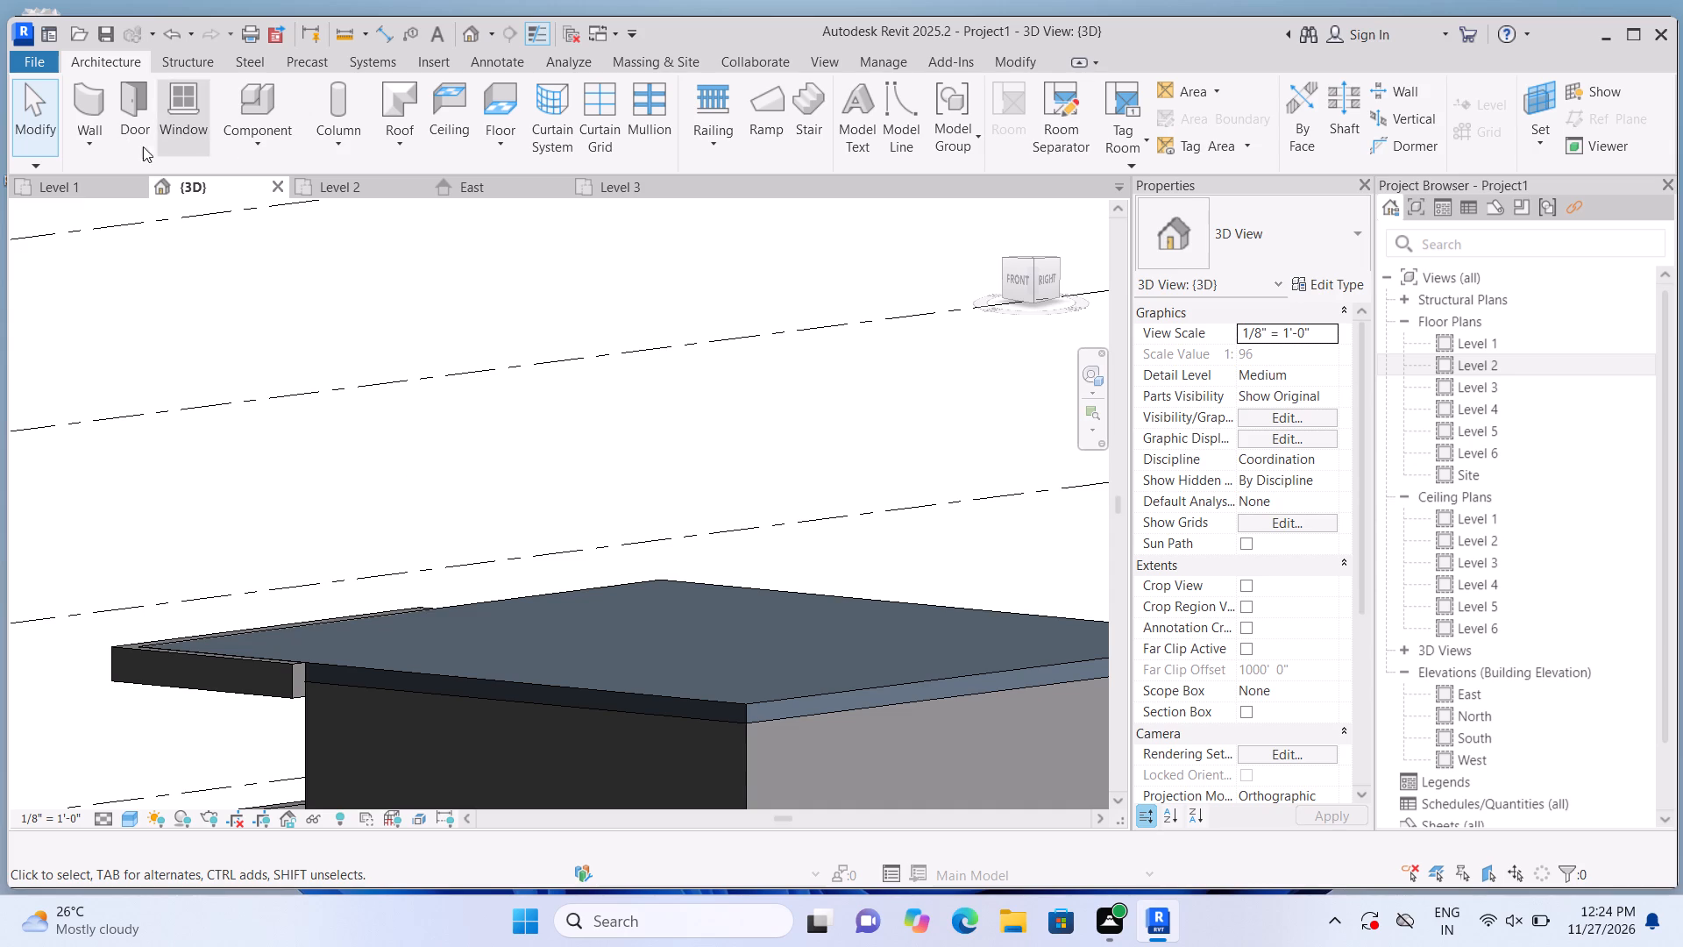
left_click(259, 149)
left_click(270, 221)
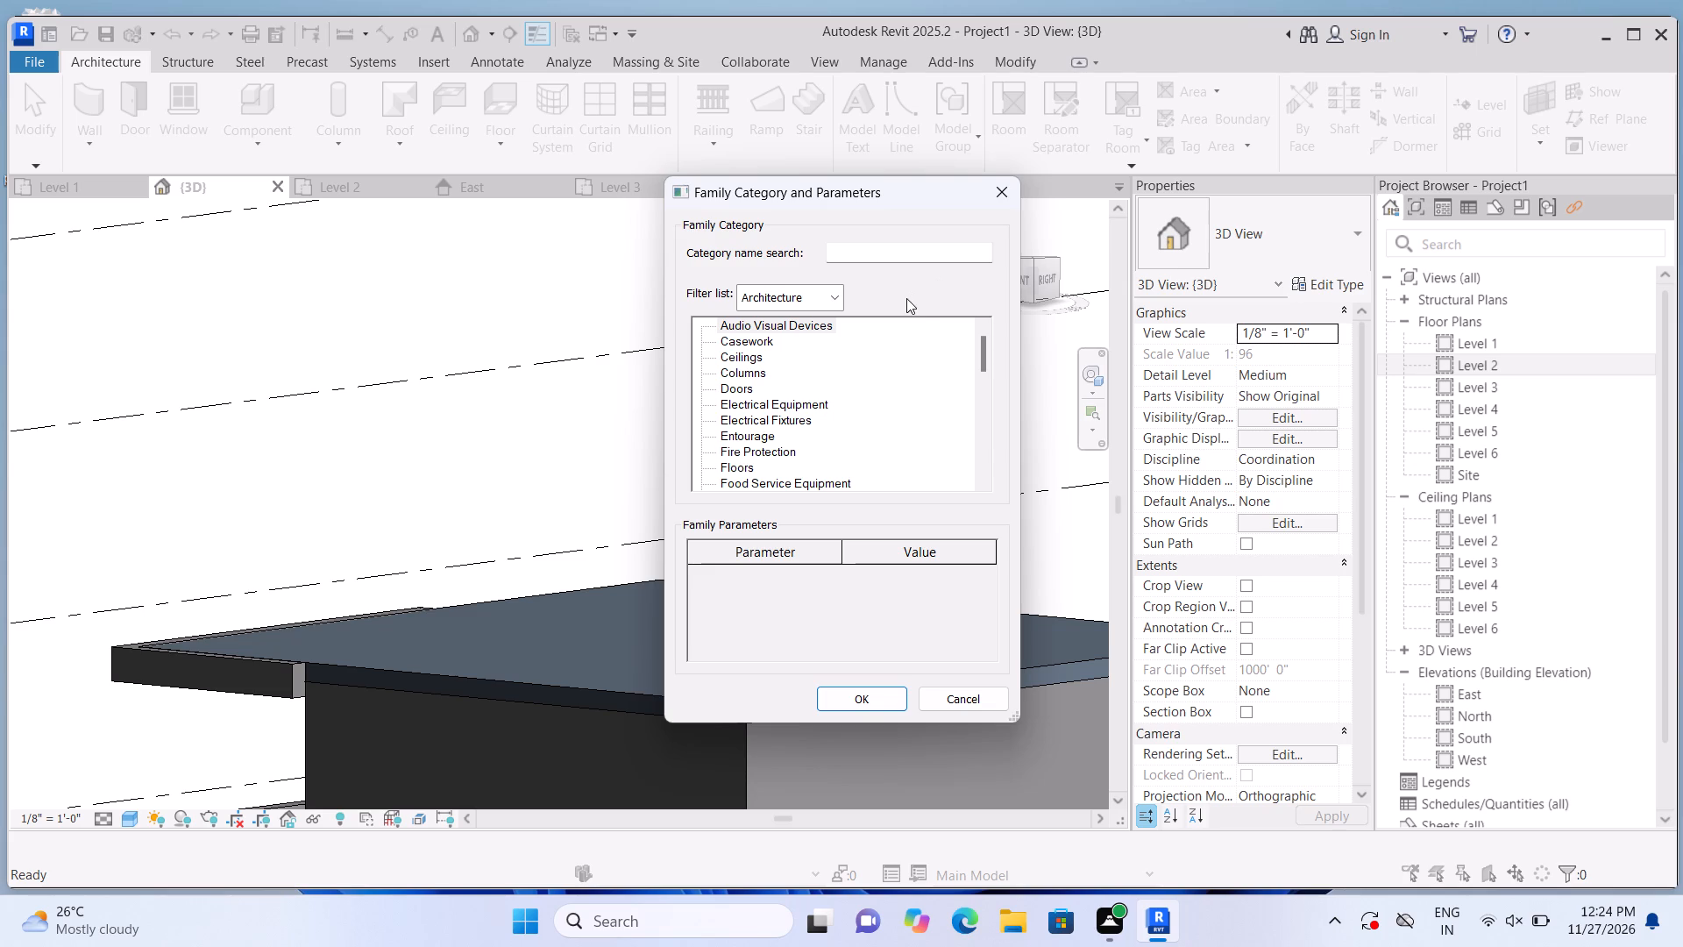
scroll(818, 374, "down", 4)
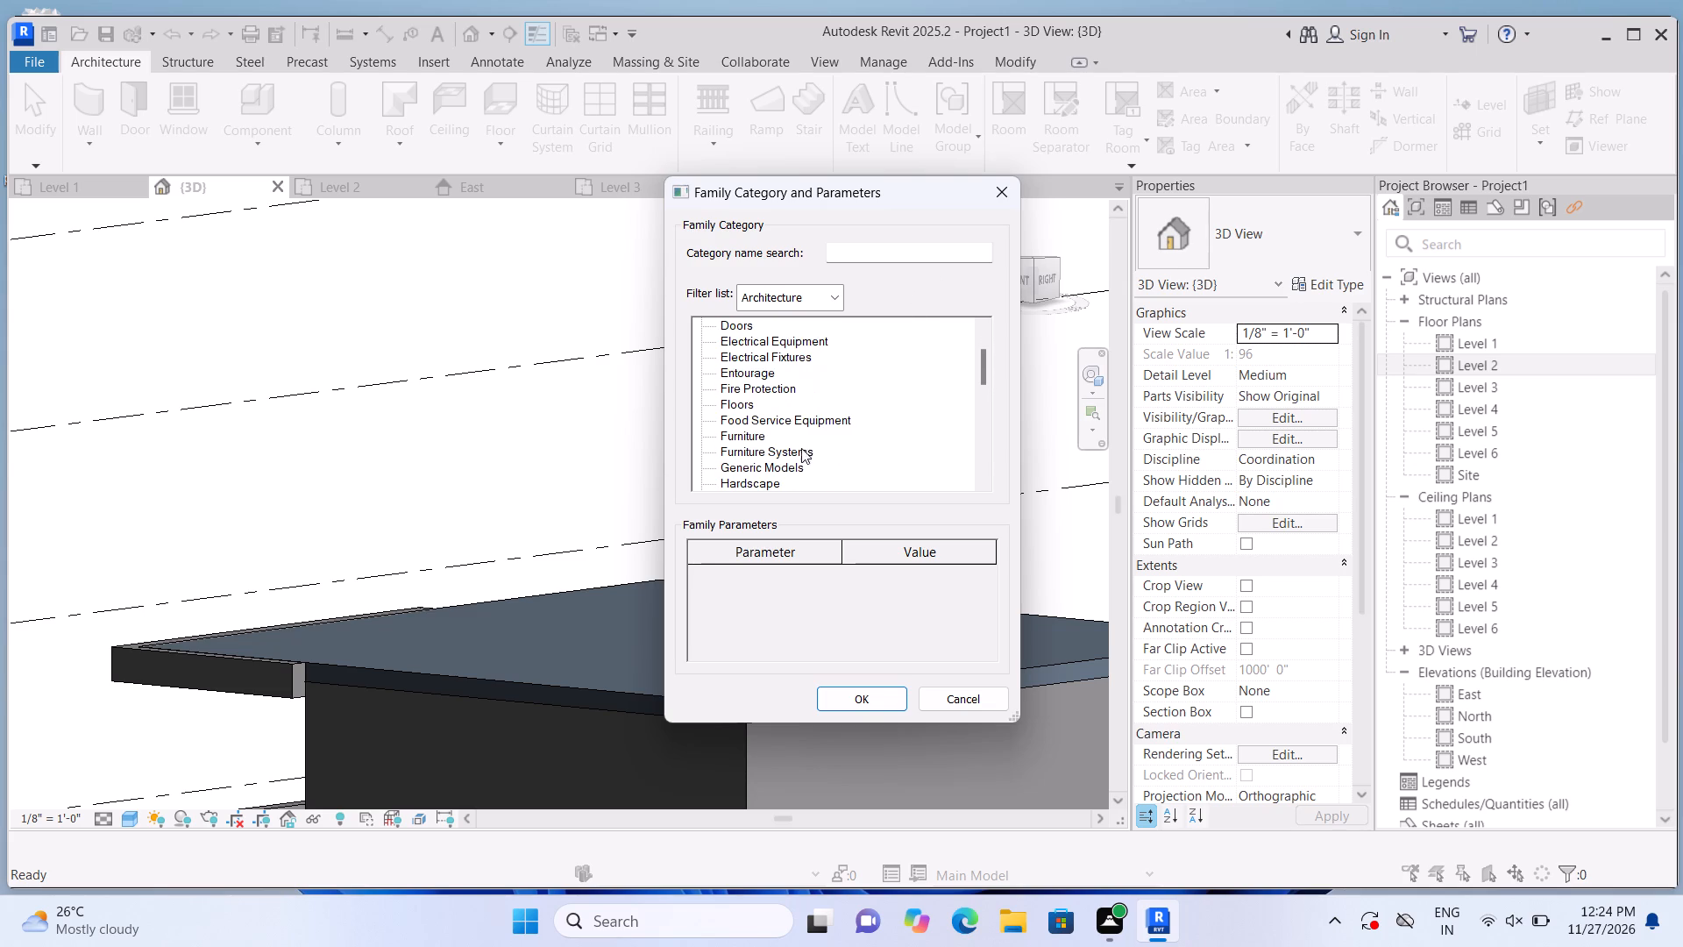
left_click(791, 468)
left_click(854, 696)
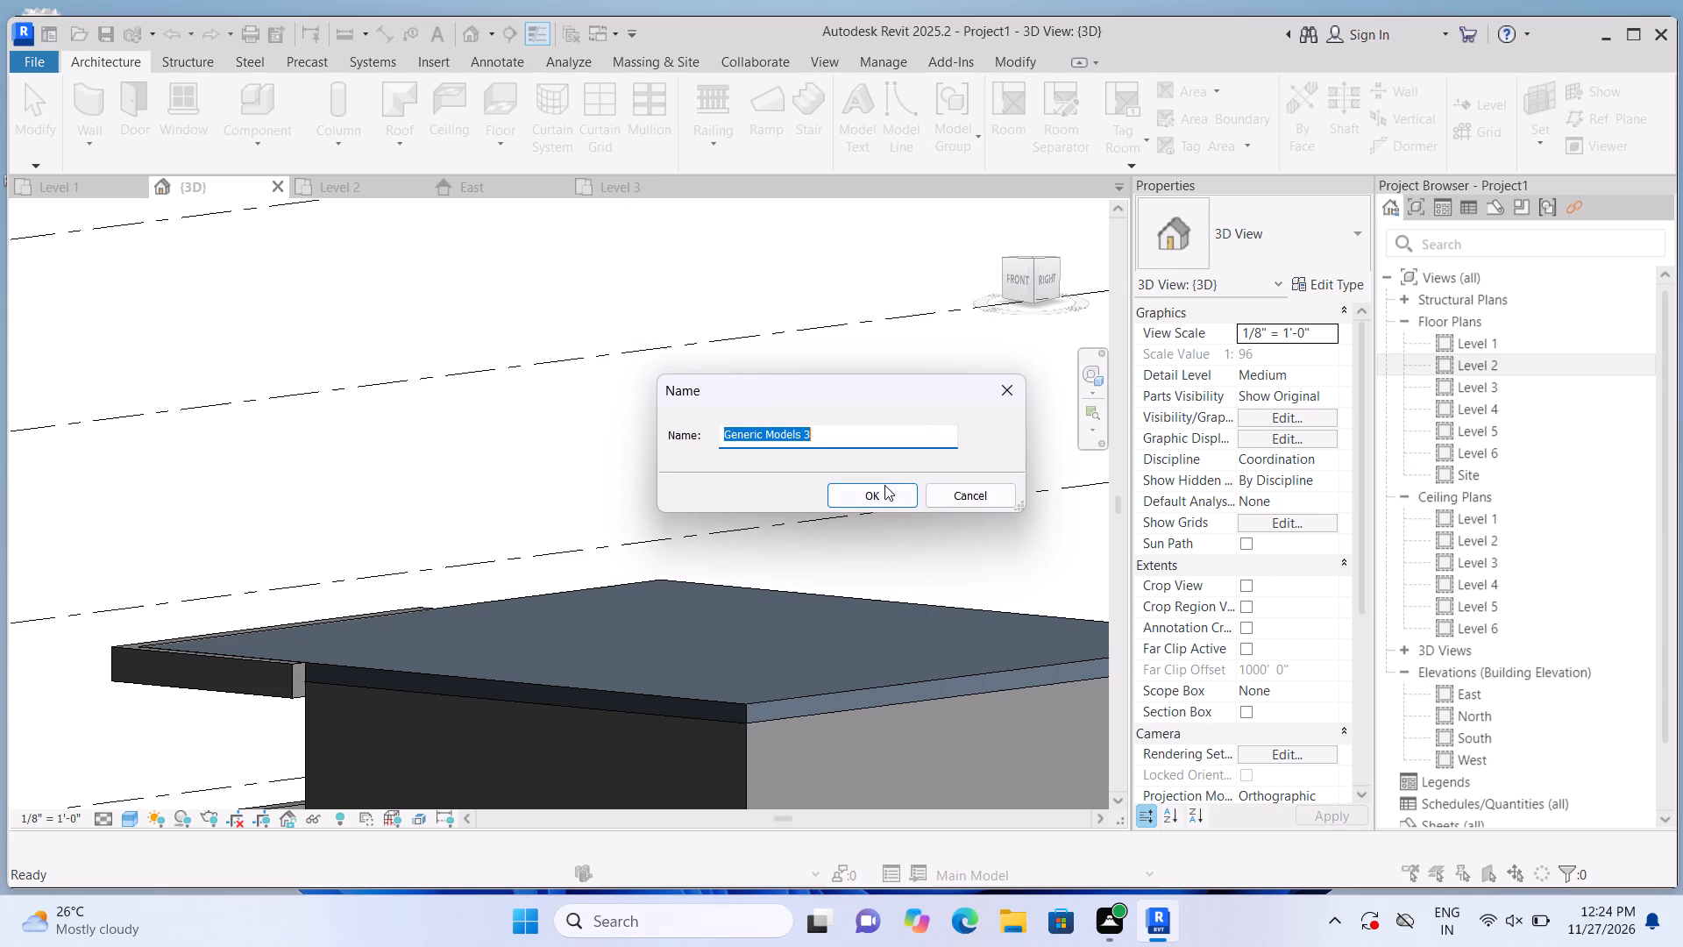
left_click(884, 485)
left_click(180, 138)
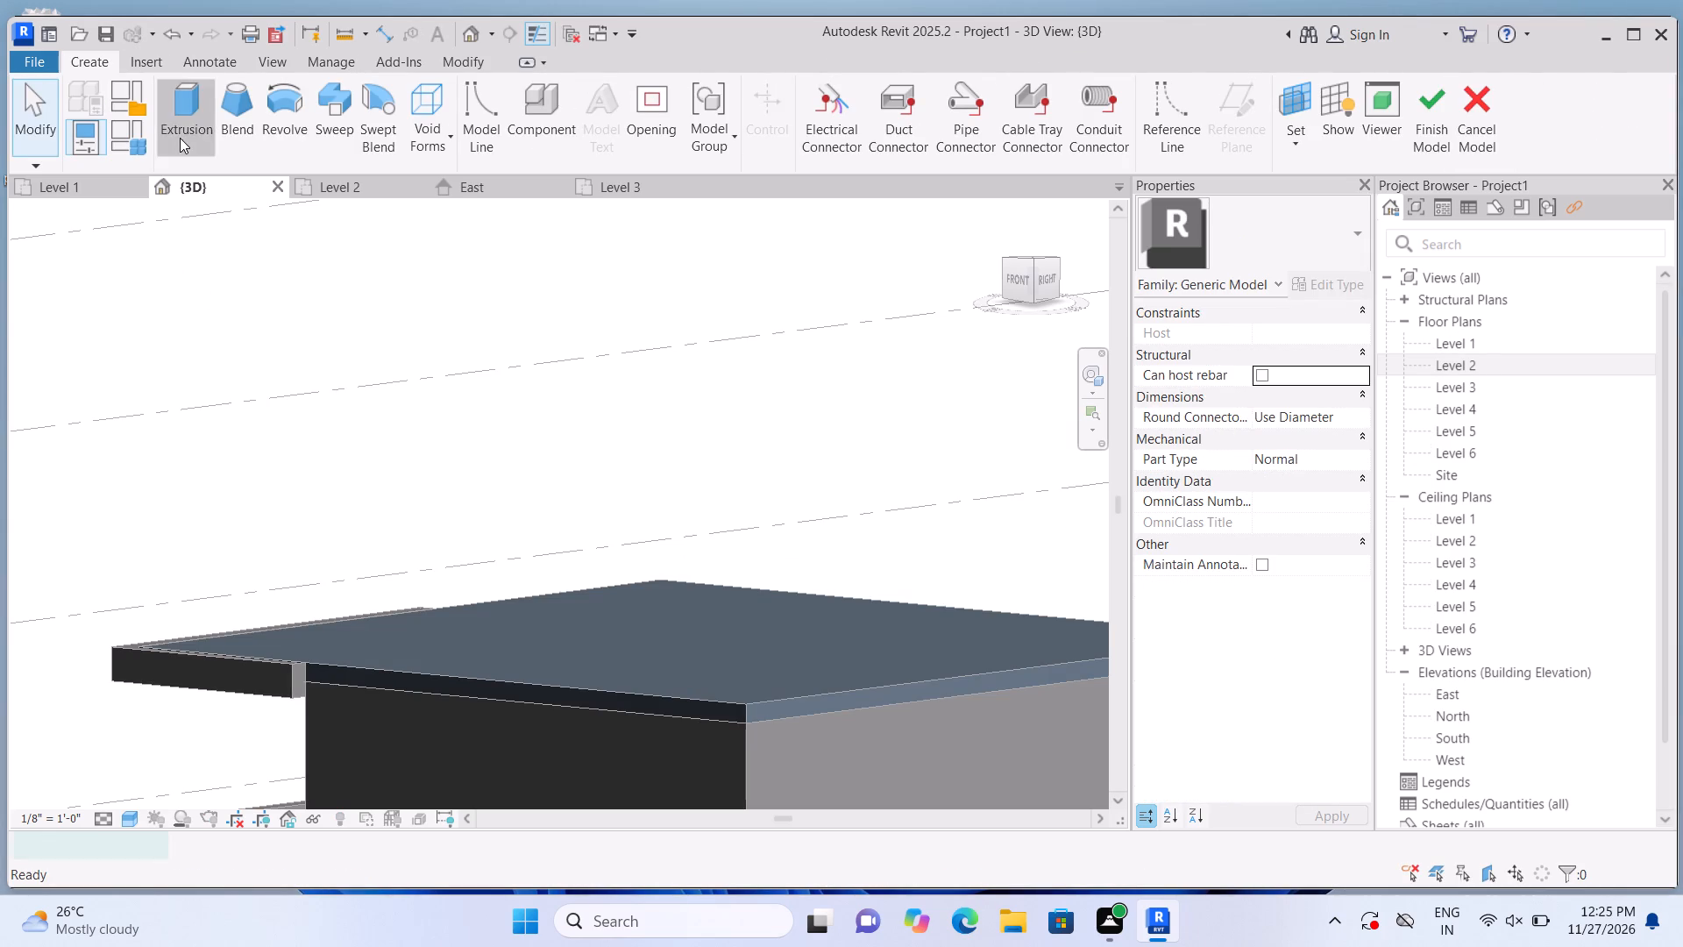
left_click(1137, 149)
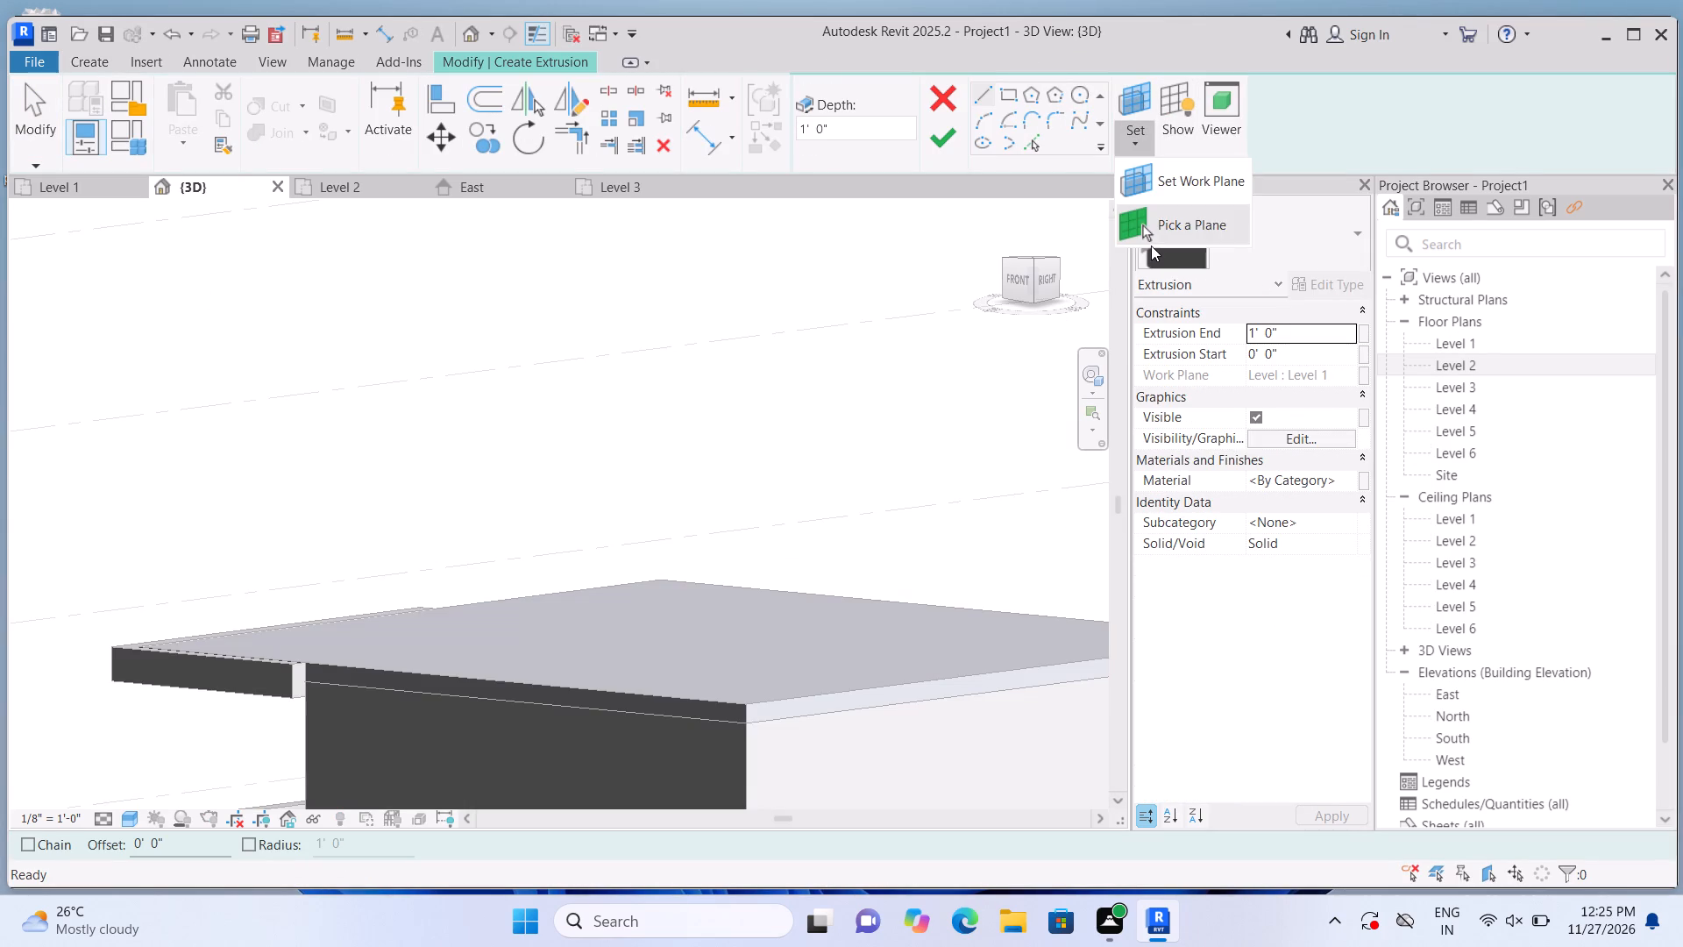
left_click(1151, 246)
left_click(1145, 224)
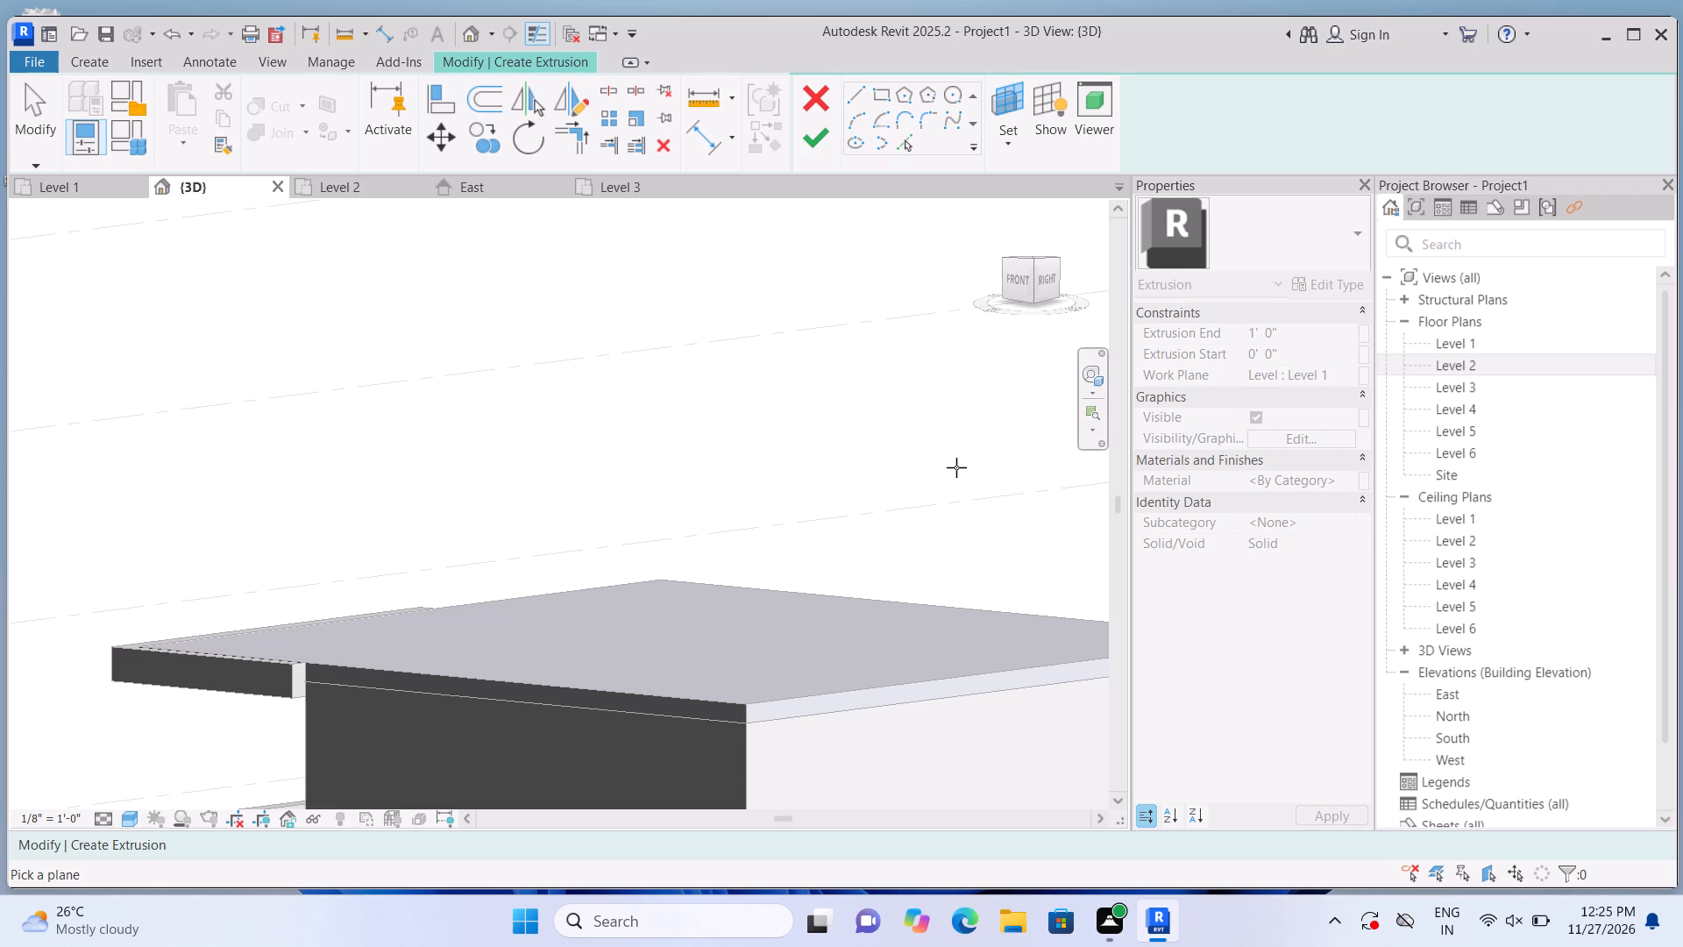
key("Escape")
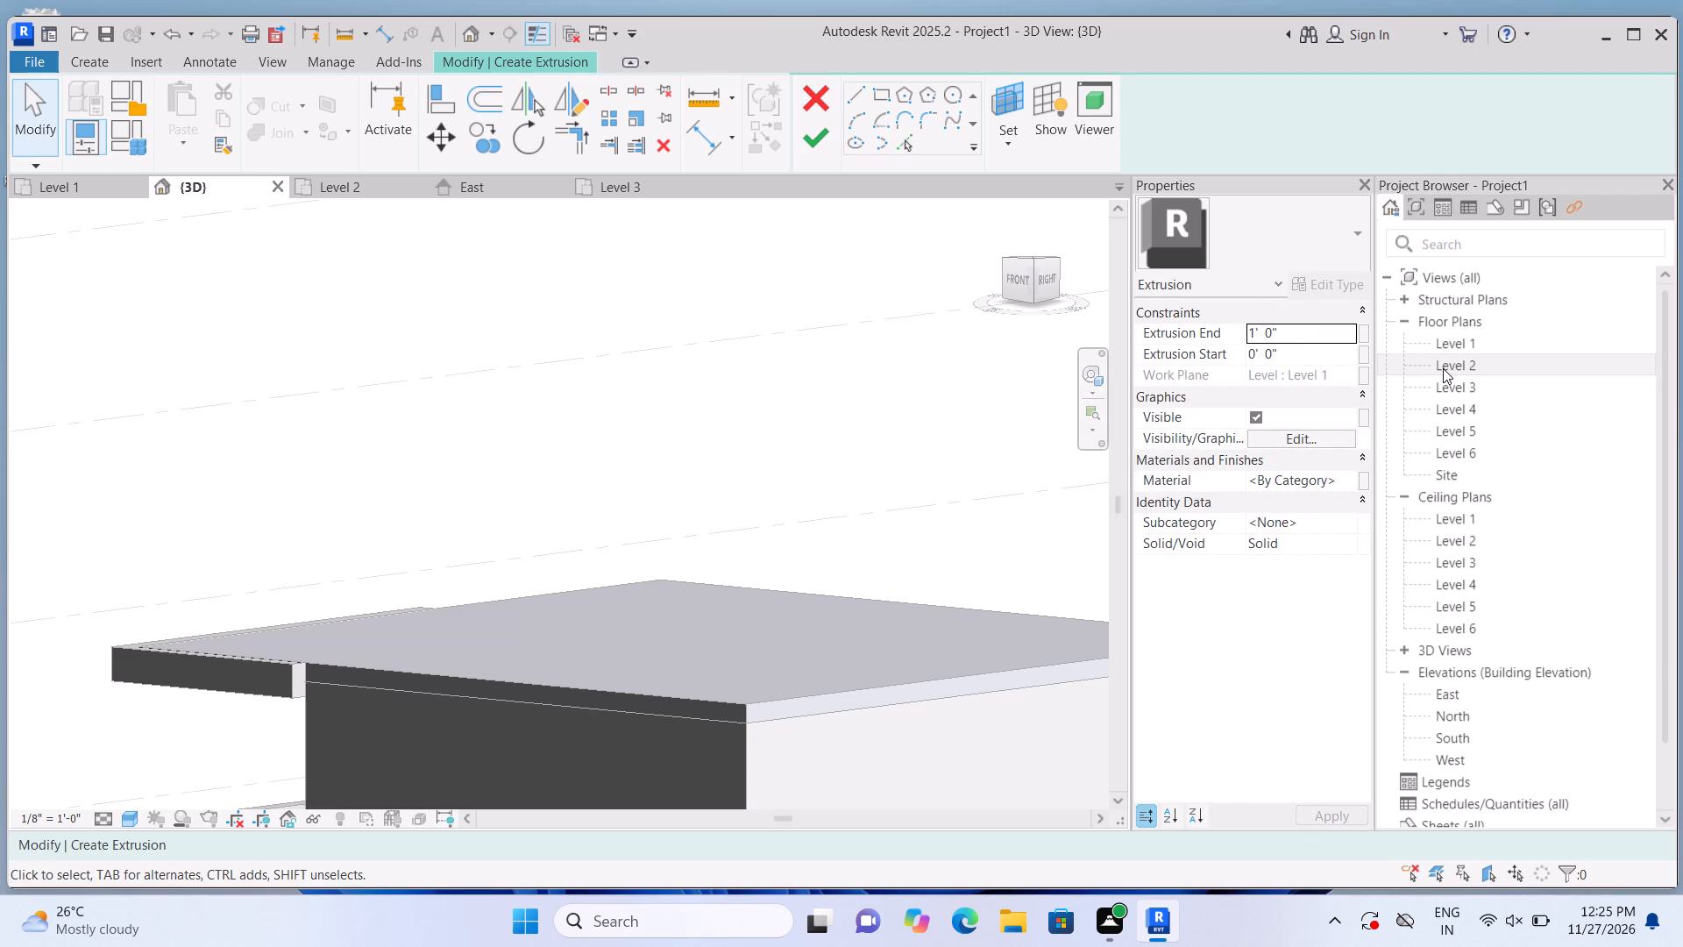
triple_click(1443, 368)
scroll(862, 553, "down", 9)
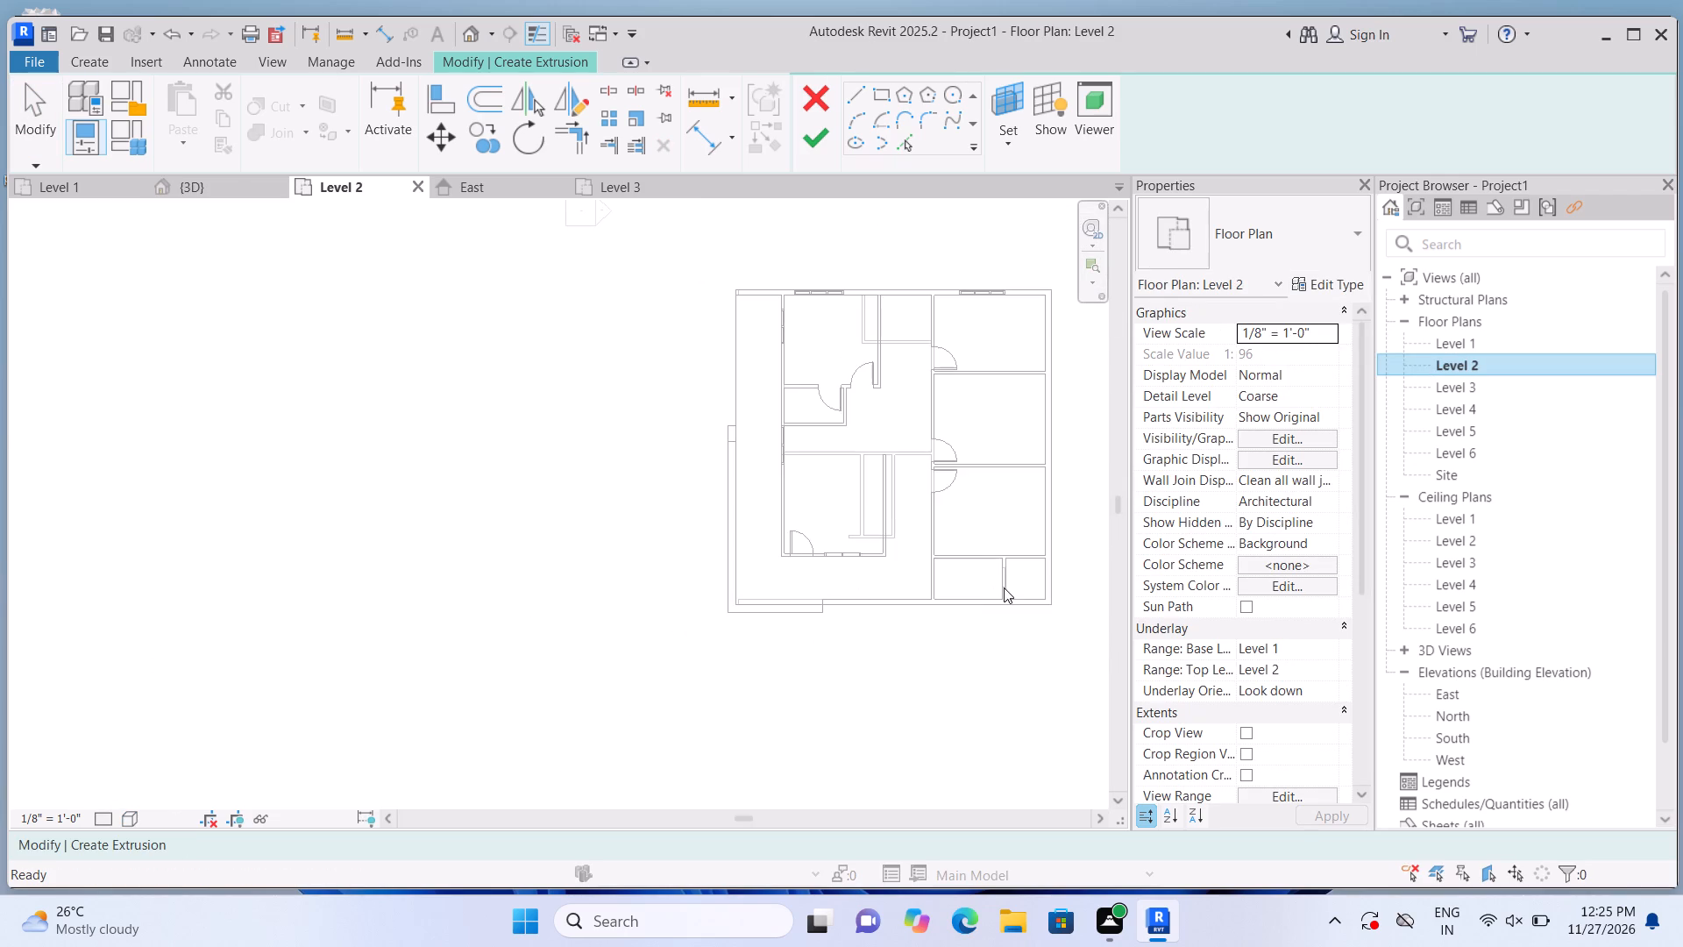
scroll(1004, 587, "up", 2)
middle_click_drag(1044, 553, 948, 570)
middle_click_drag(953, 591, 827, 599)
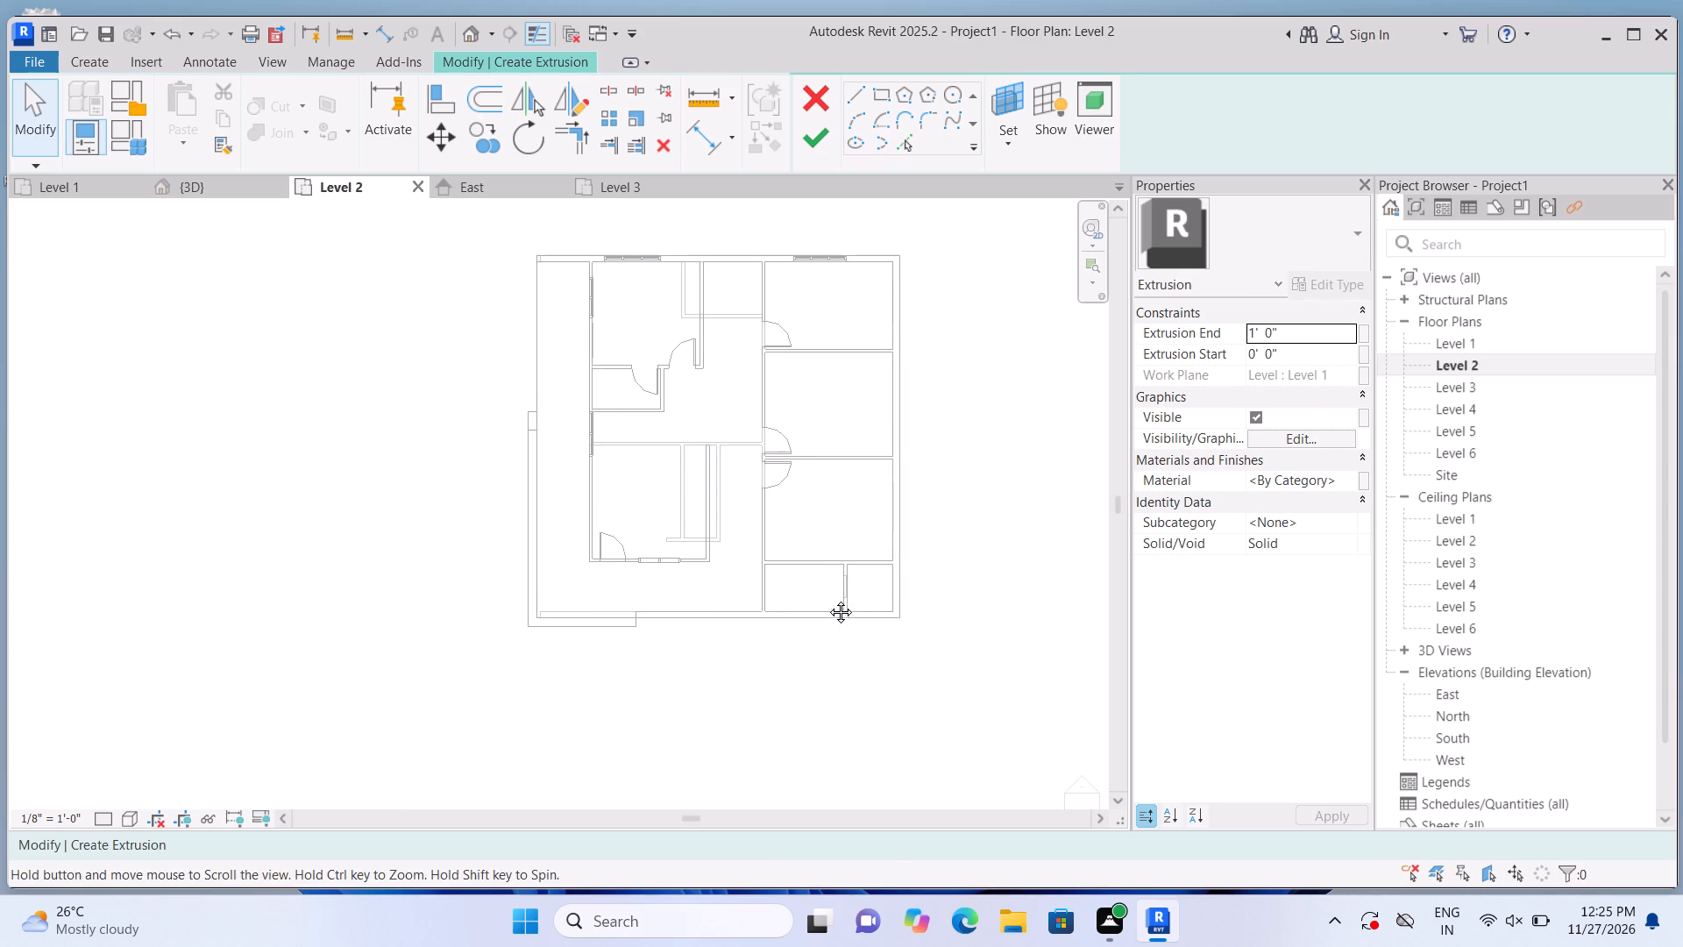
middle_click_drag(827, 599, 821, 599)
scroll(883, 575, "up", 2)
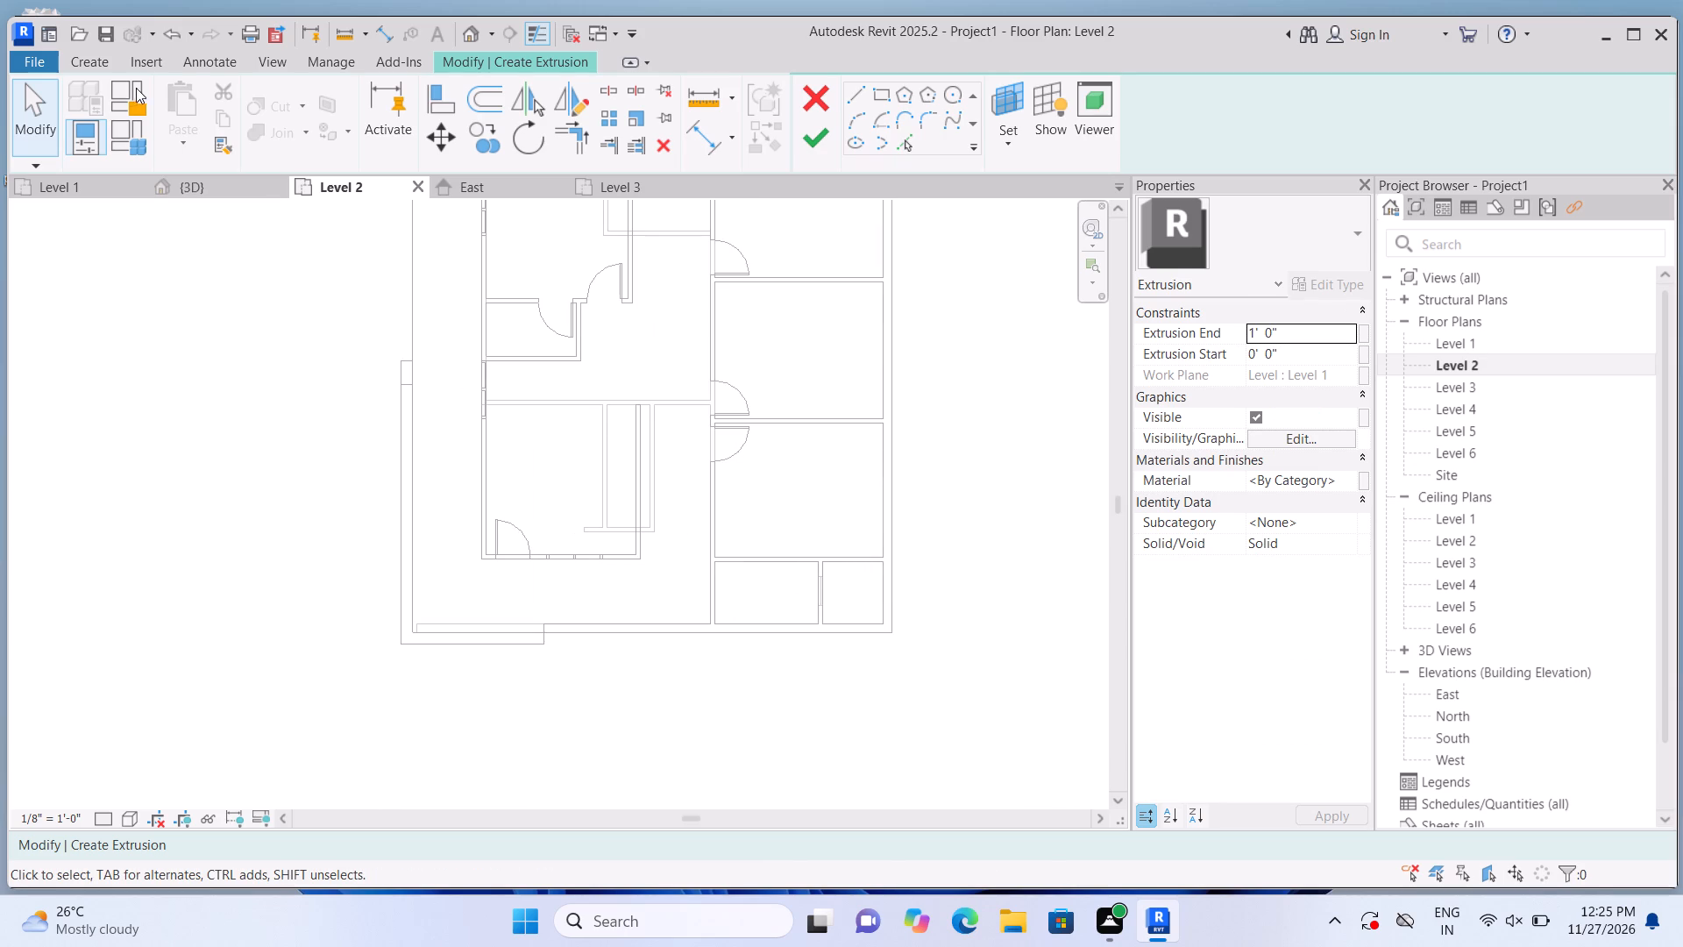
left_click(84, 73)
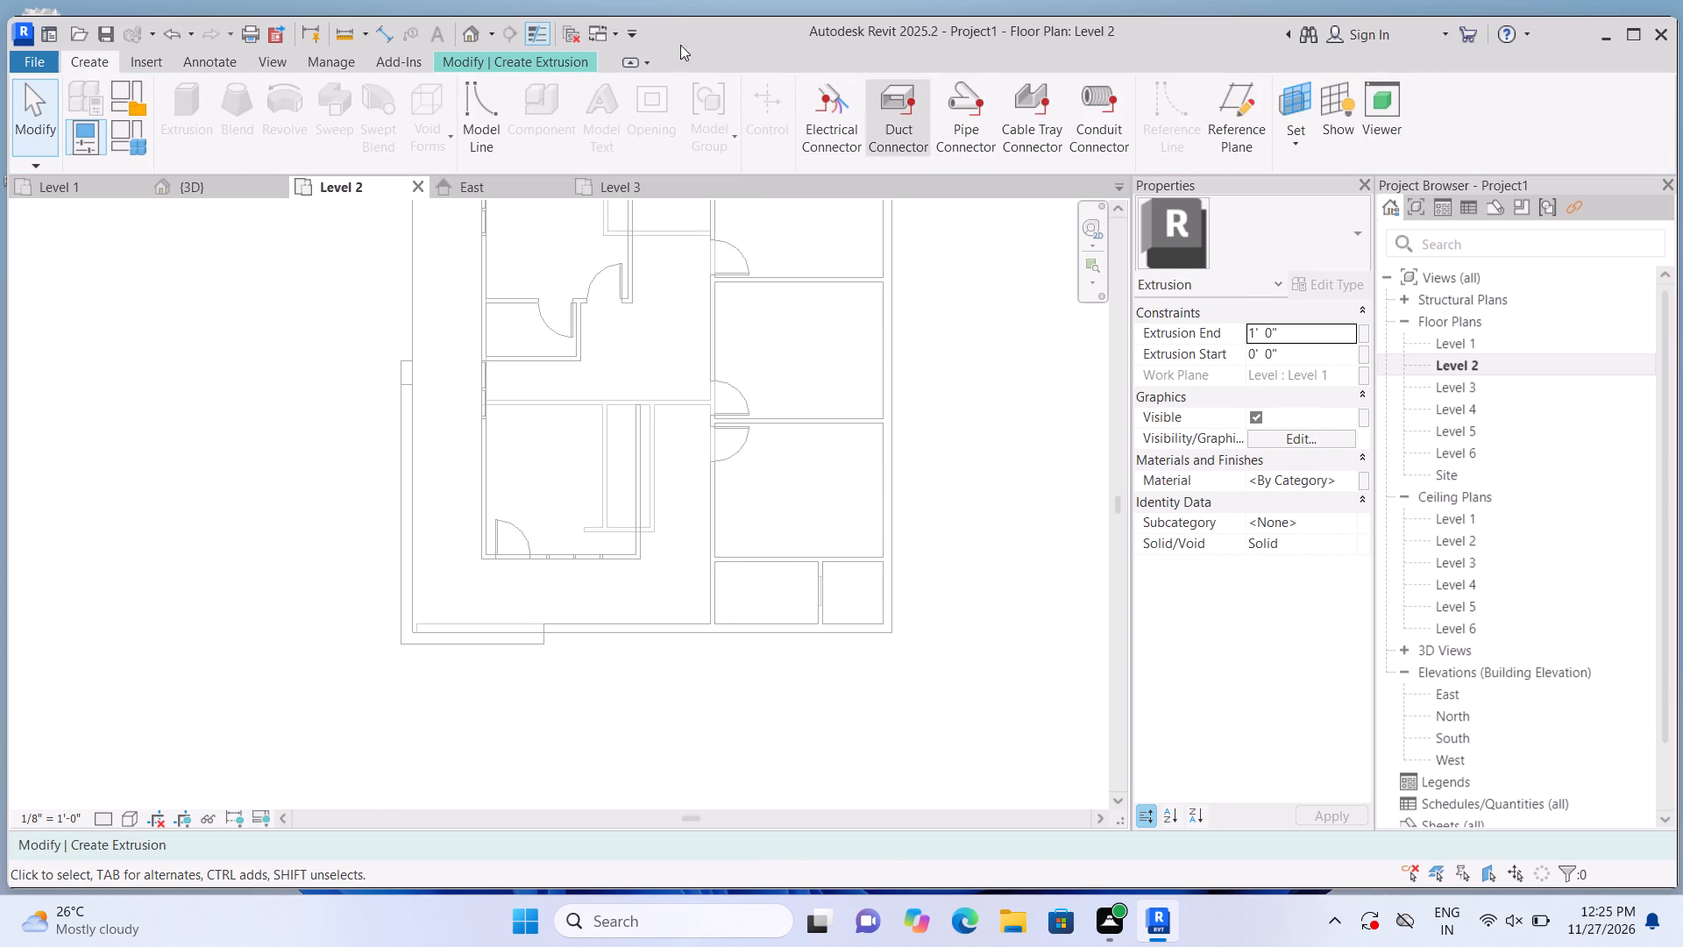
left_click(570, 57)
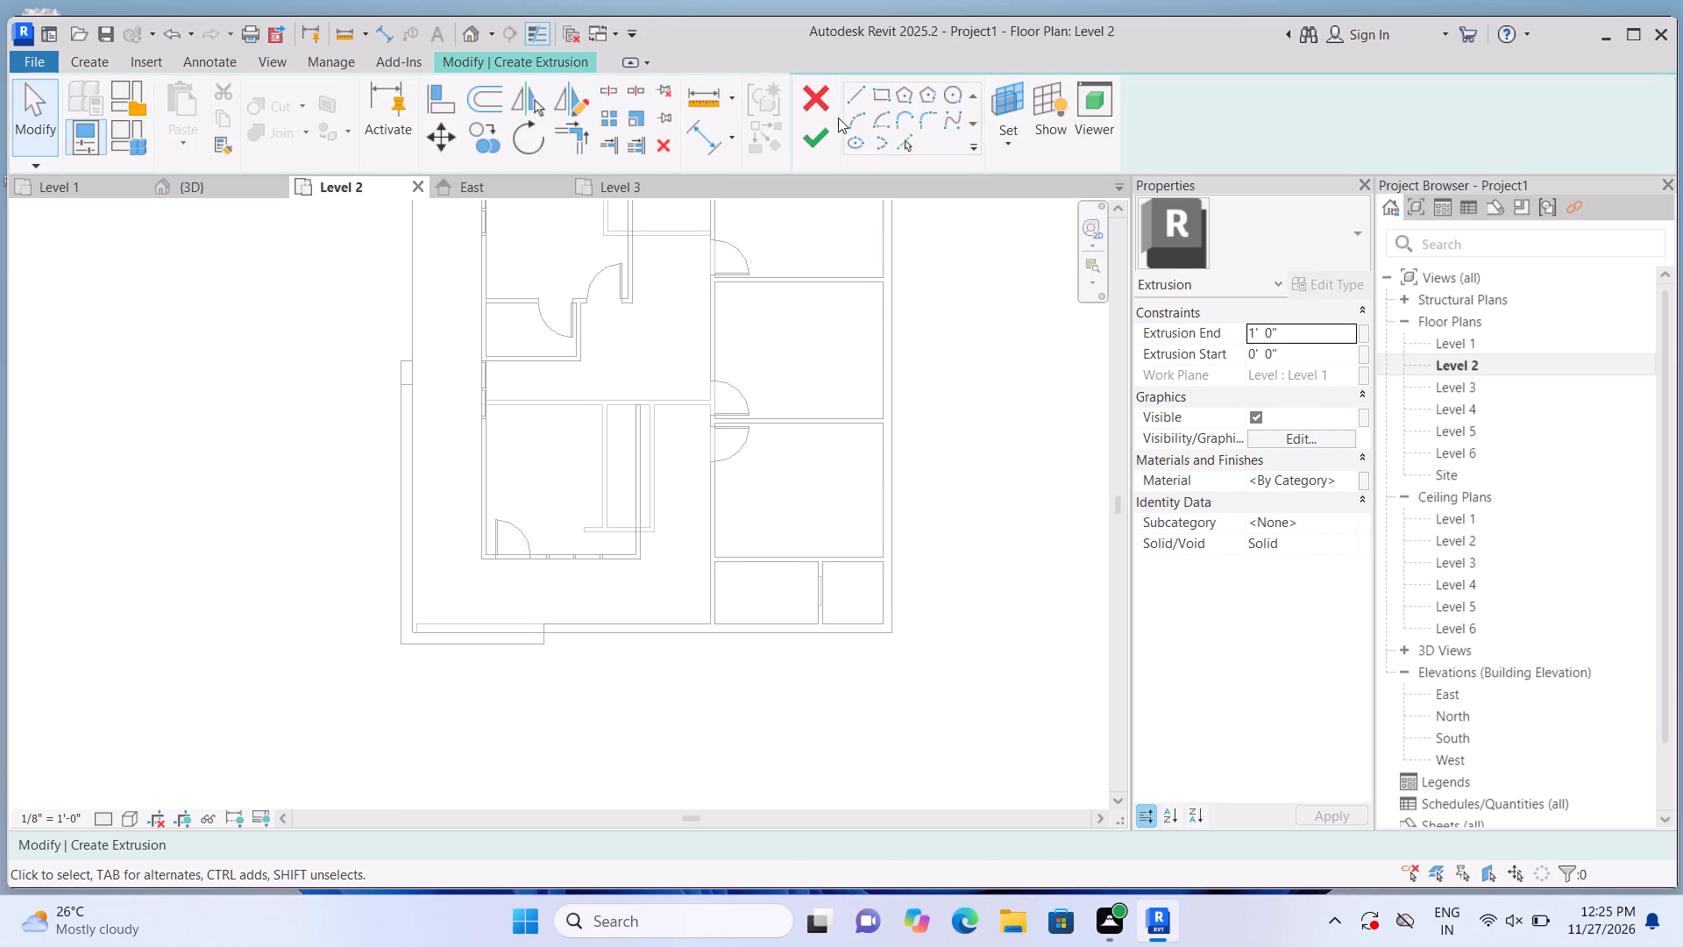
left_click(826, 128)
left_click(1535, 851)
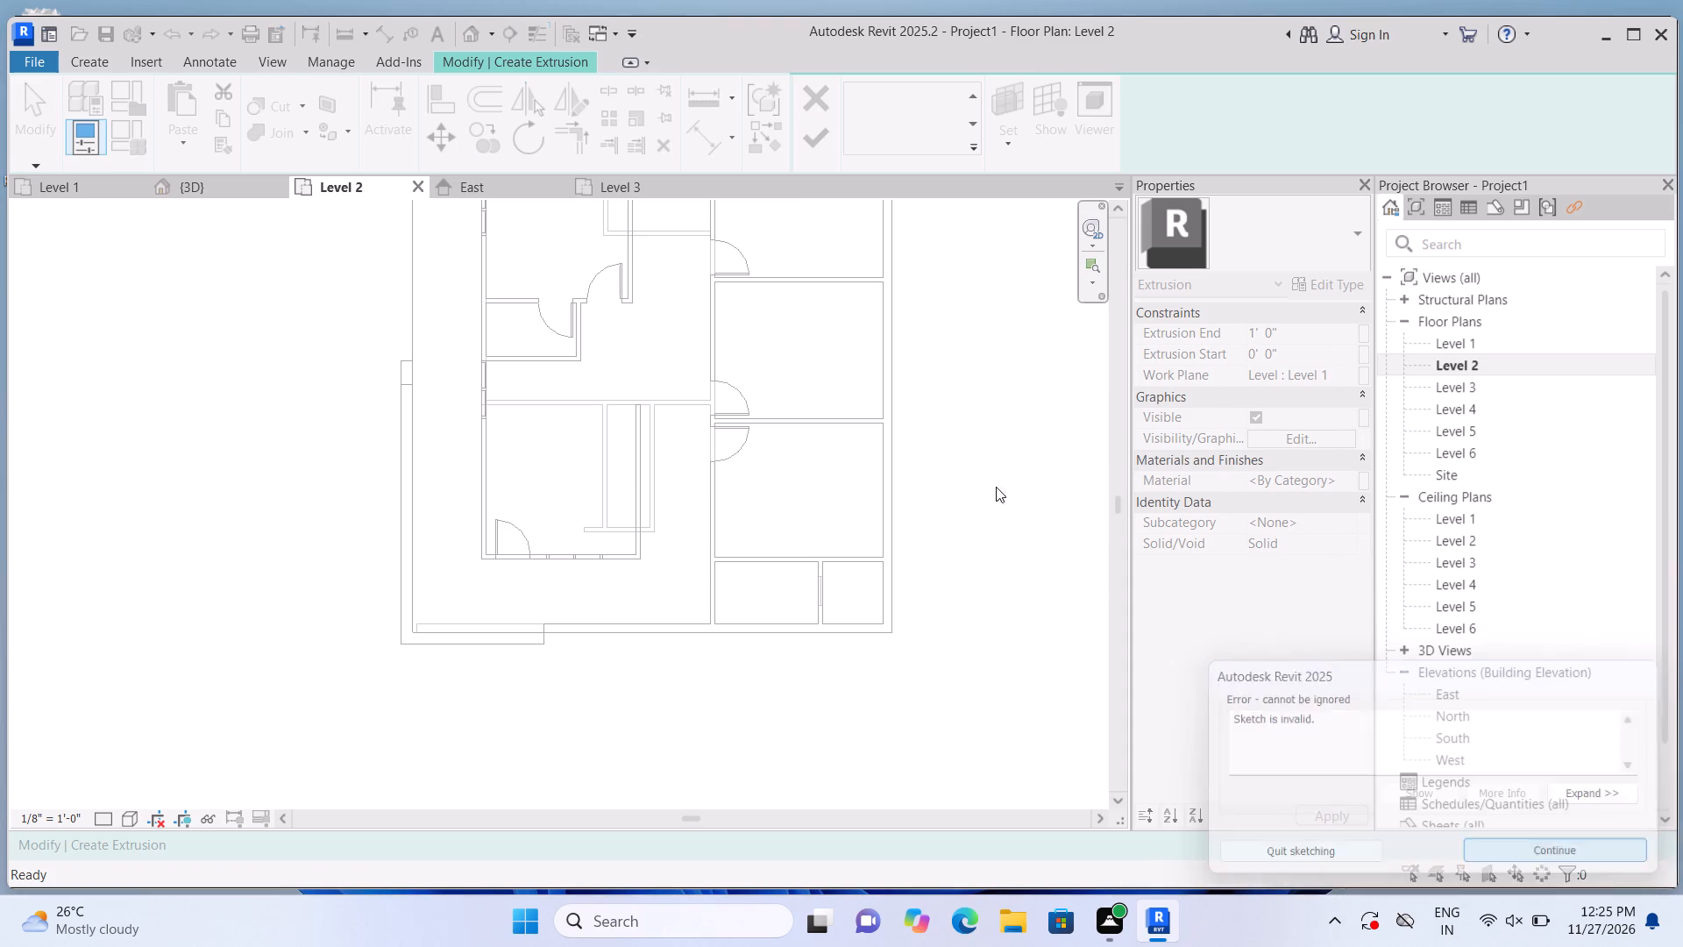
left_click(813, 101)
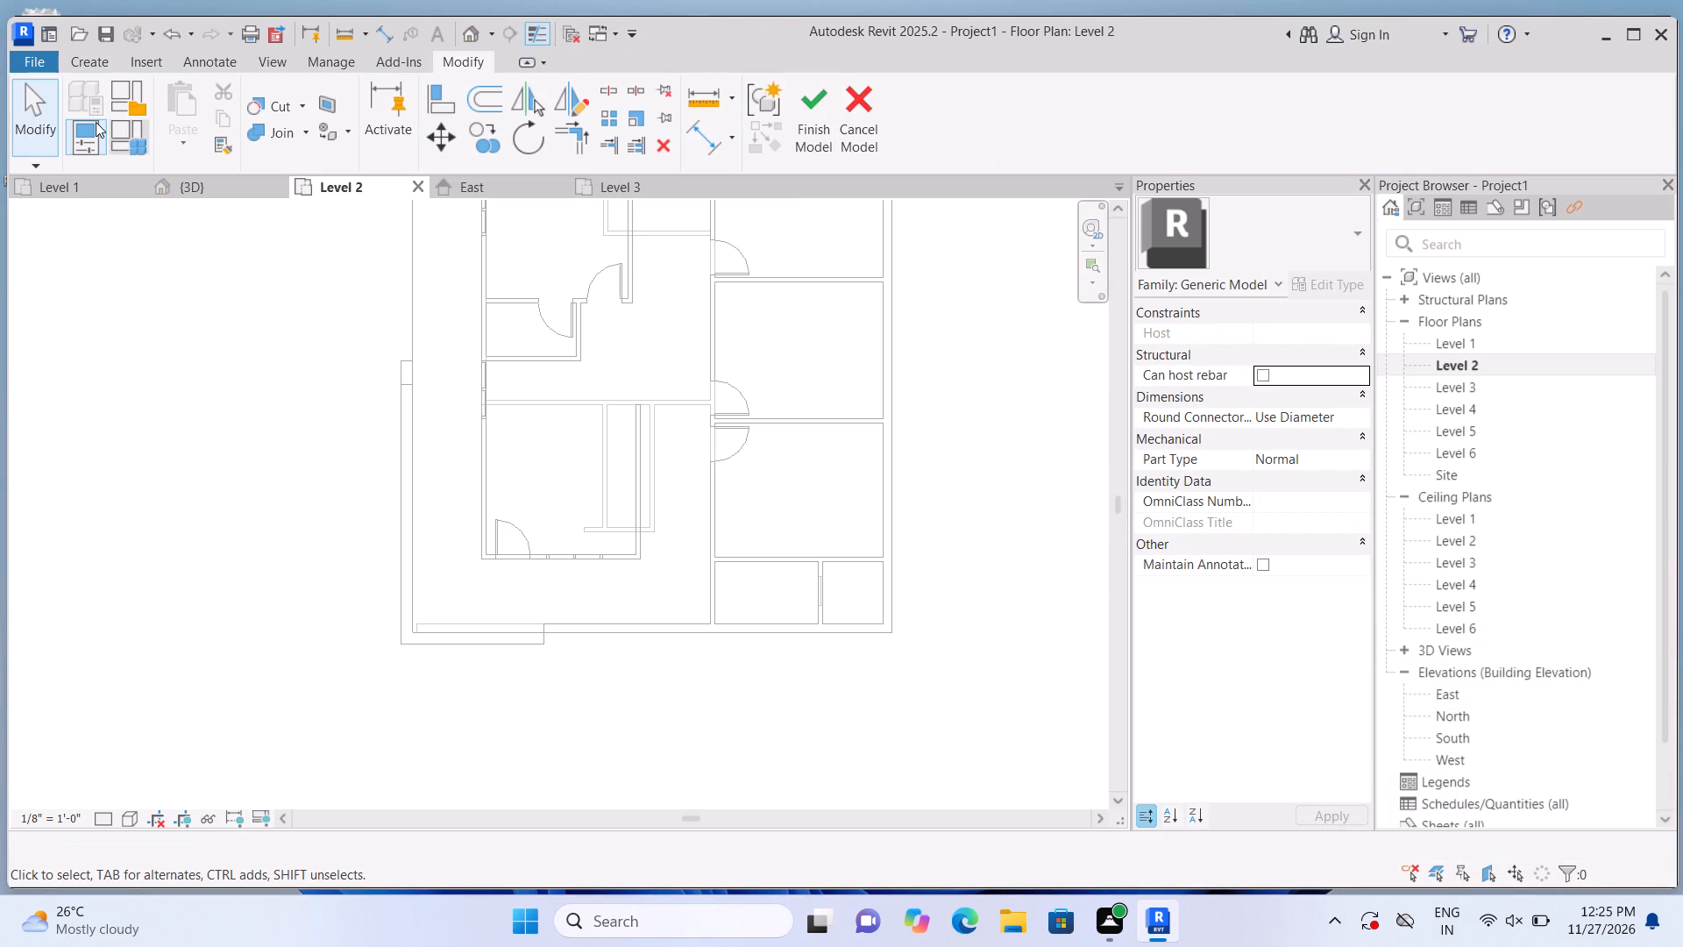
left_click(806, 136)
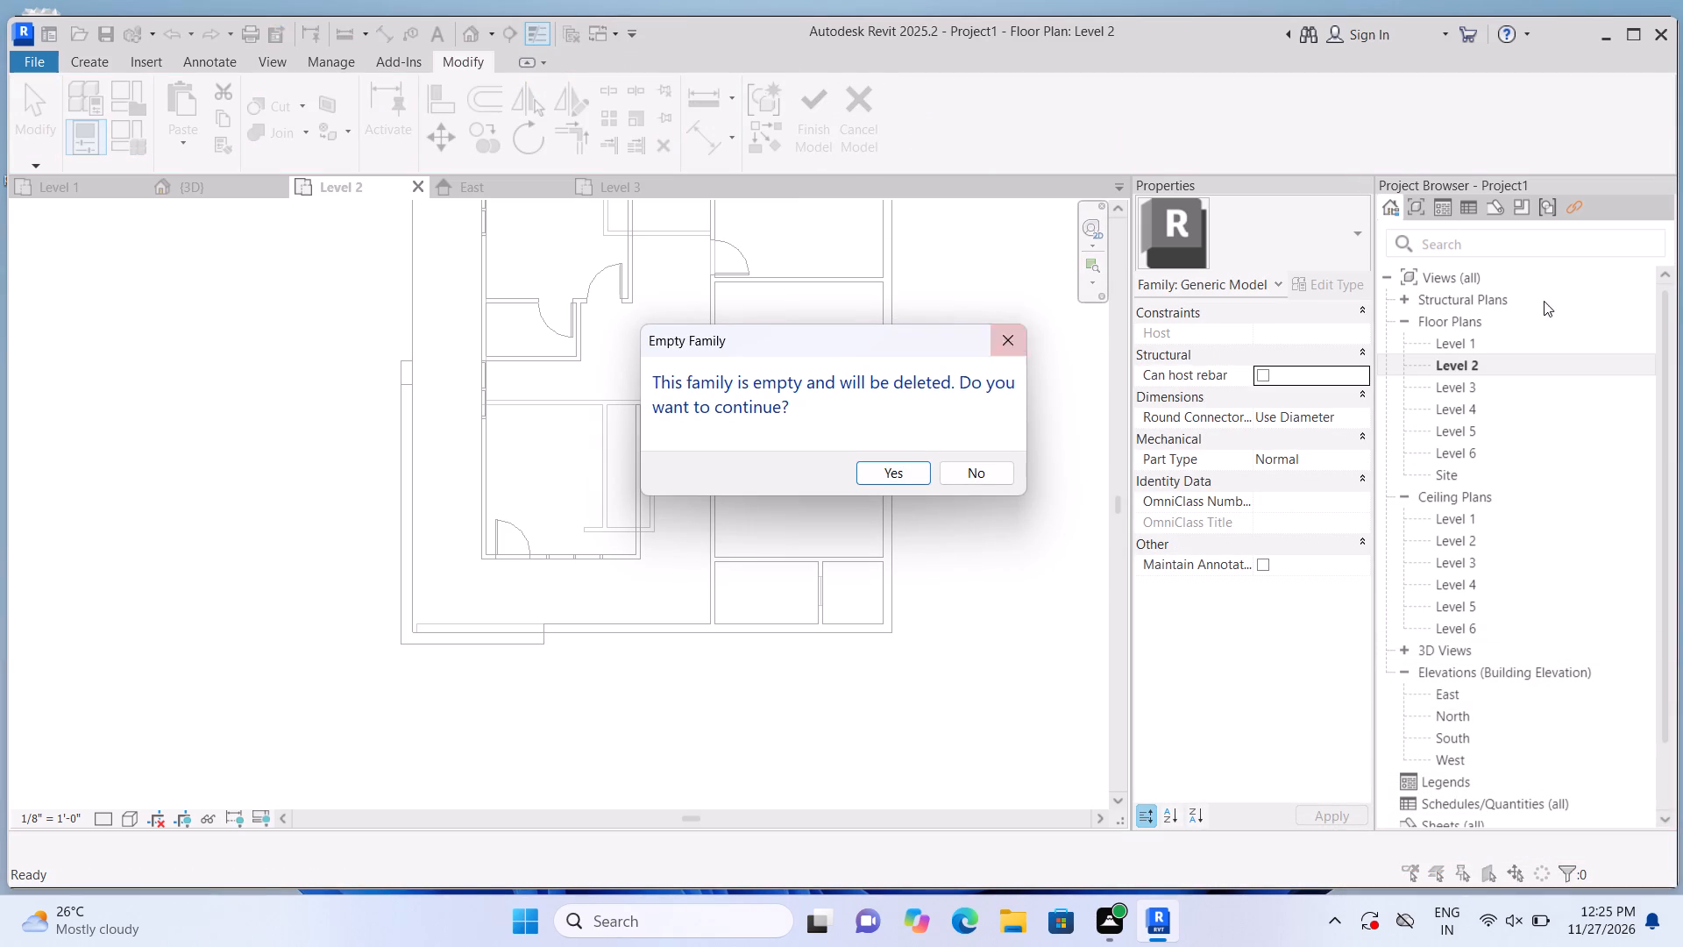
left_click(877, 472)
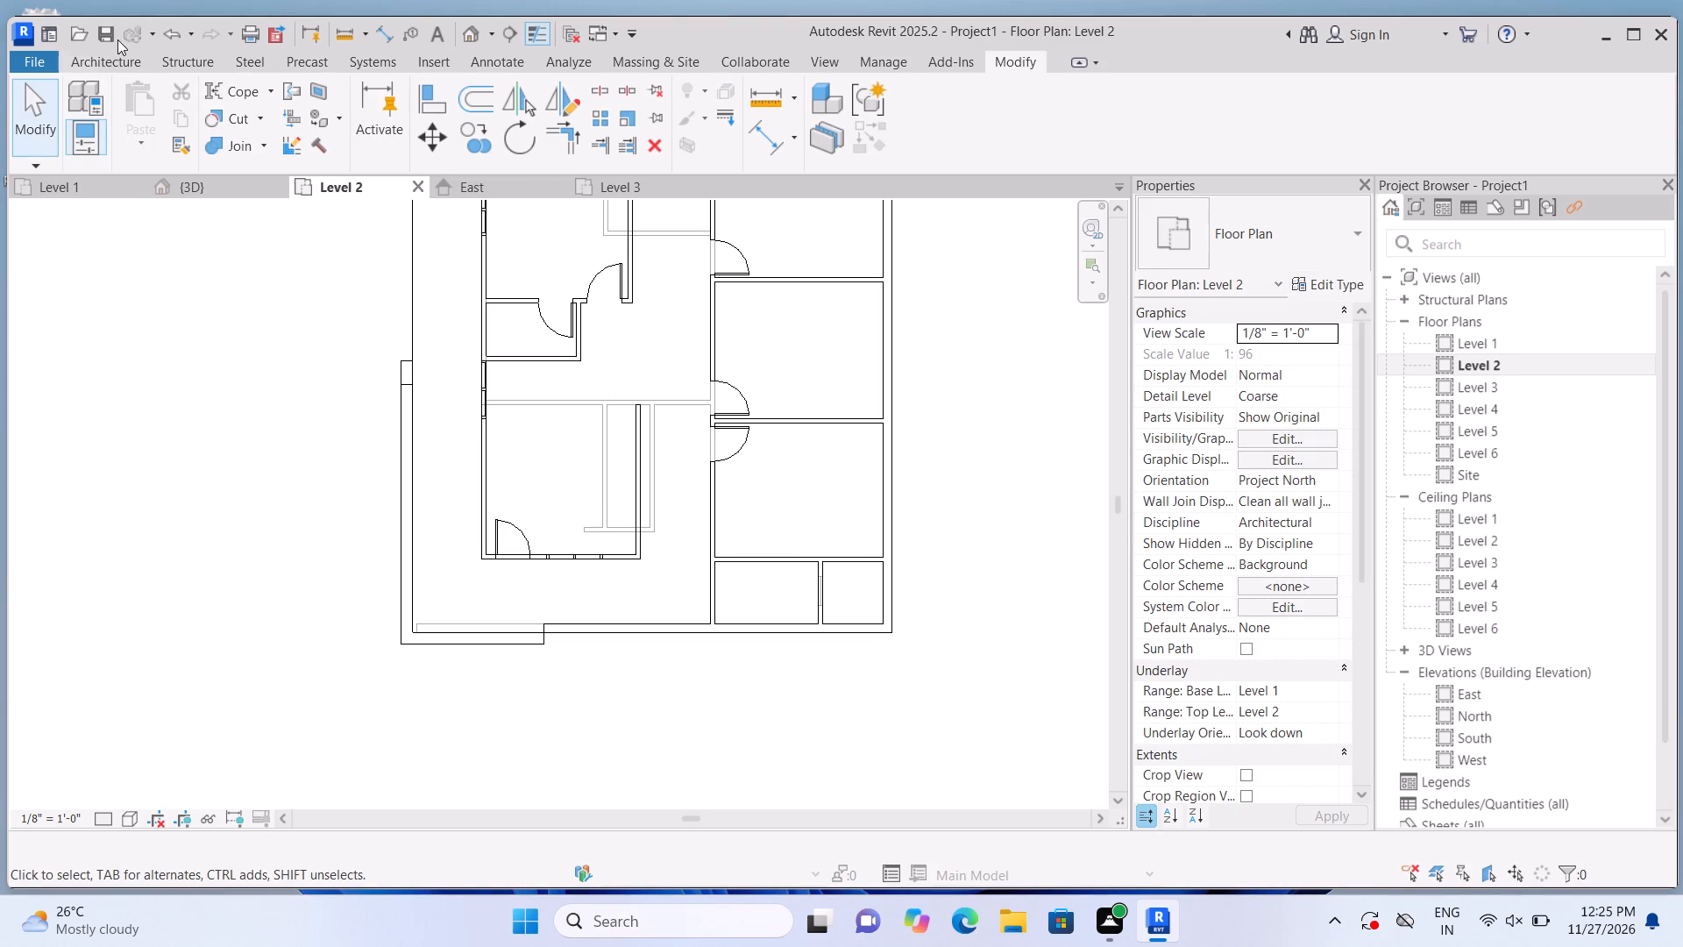
Draw a 9" basic wall, 10'-0" high and about 15'-2" long, on Level 2 along the plan's south edge to the southeast corner.
double_click(103, 60)
left_click(78, 102)
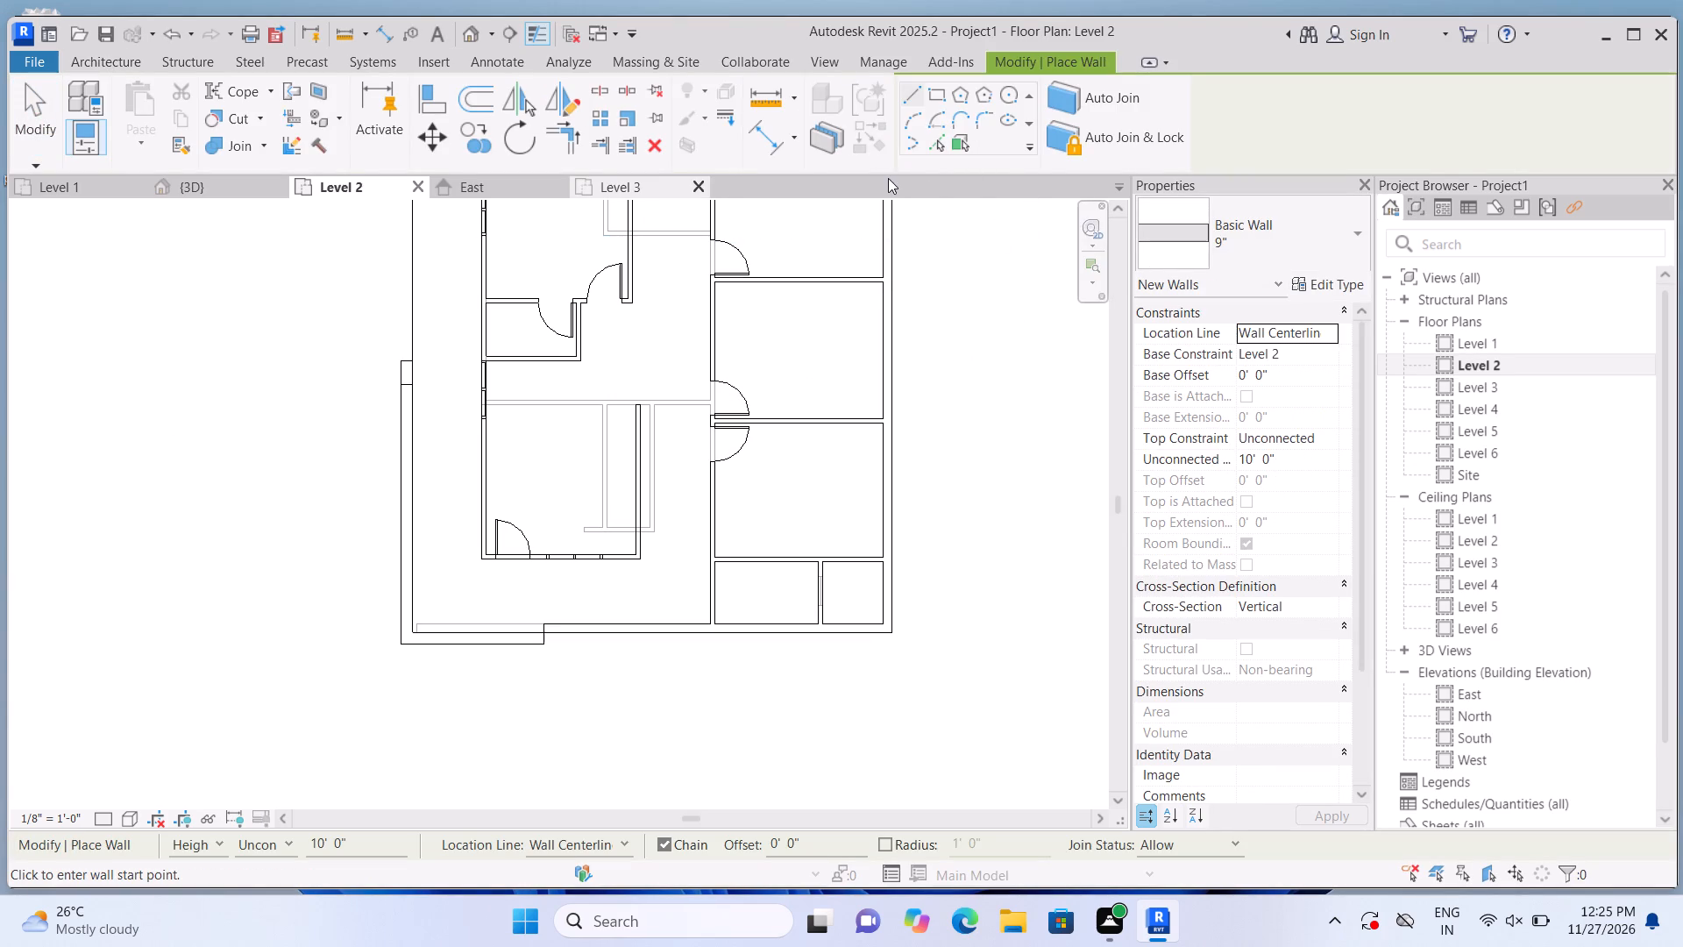
scroll(984, 459, "up", 1)
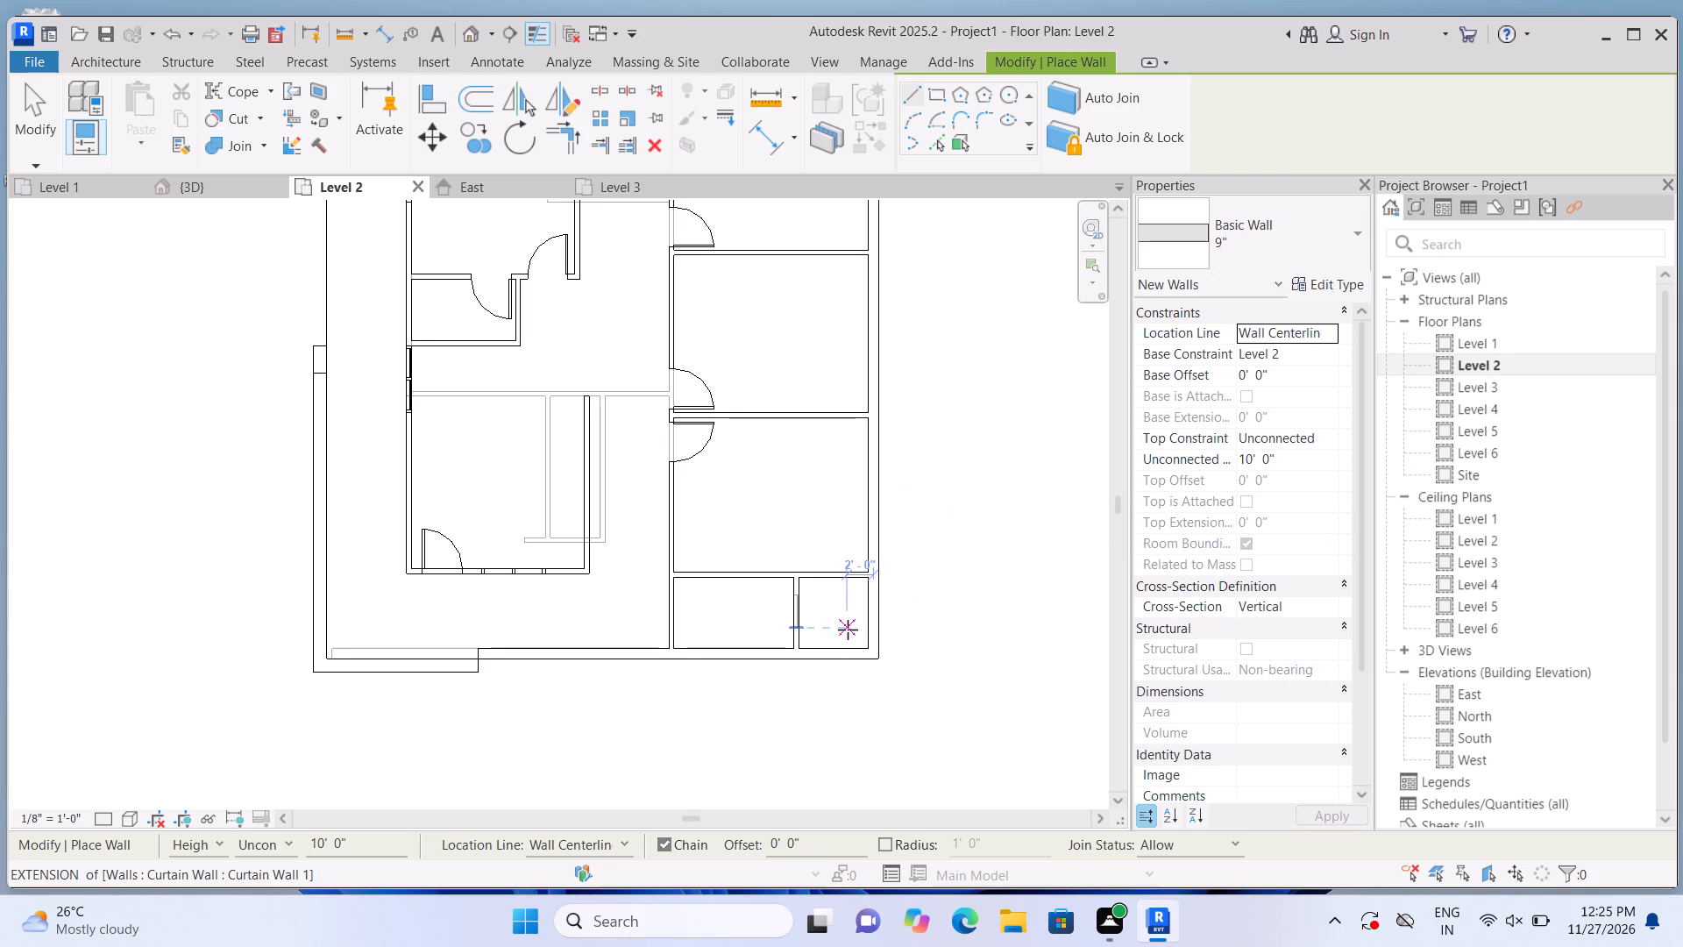
scroll(732, 629, "up", 4)
left_click(642, 659)
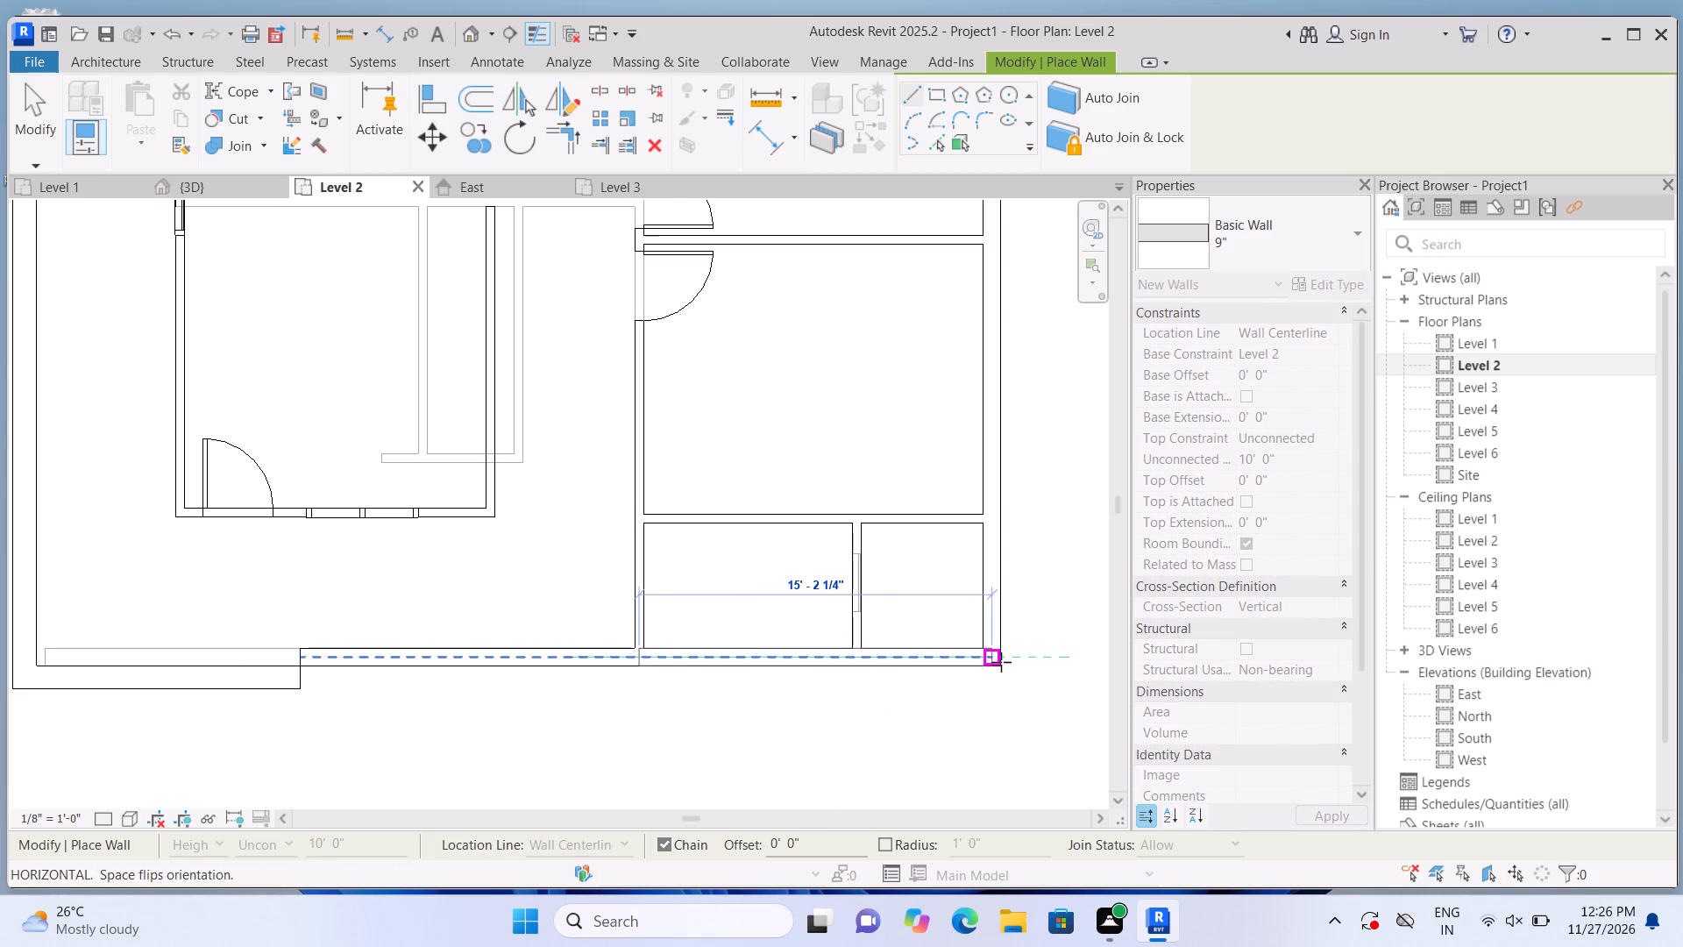
scroll(1001, 662, "up", 7)
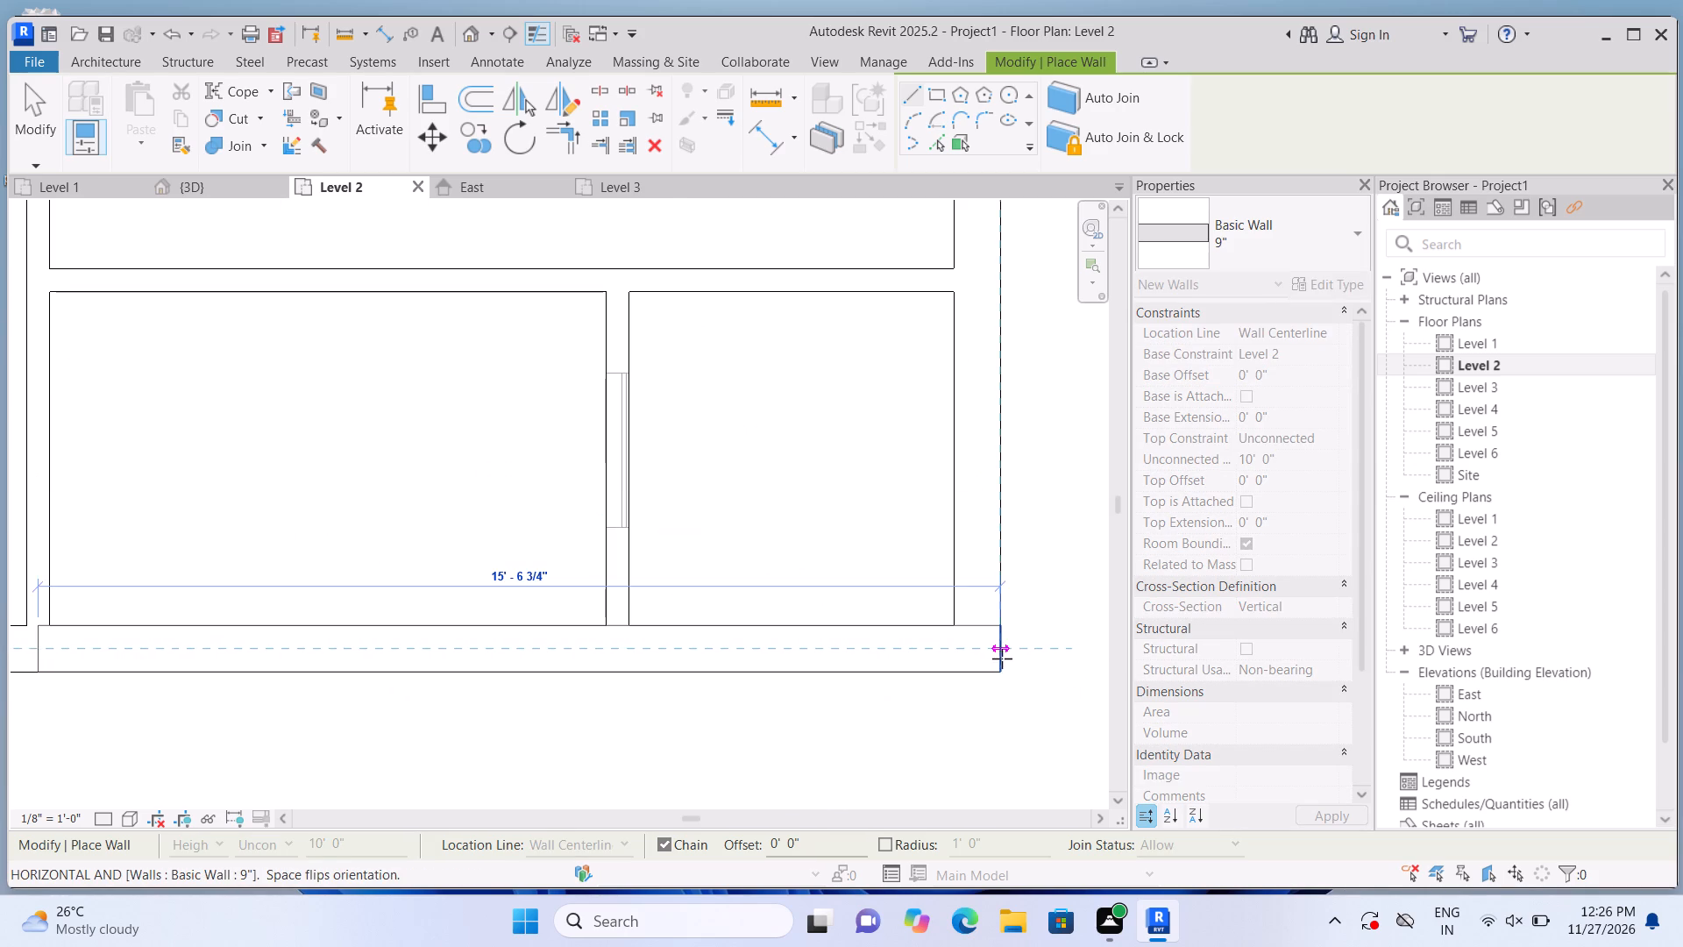
left_click(984, 656)
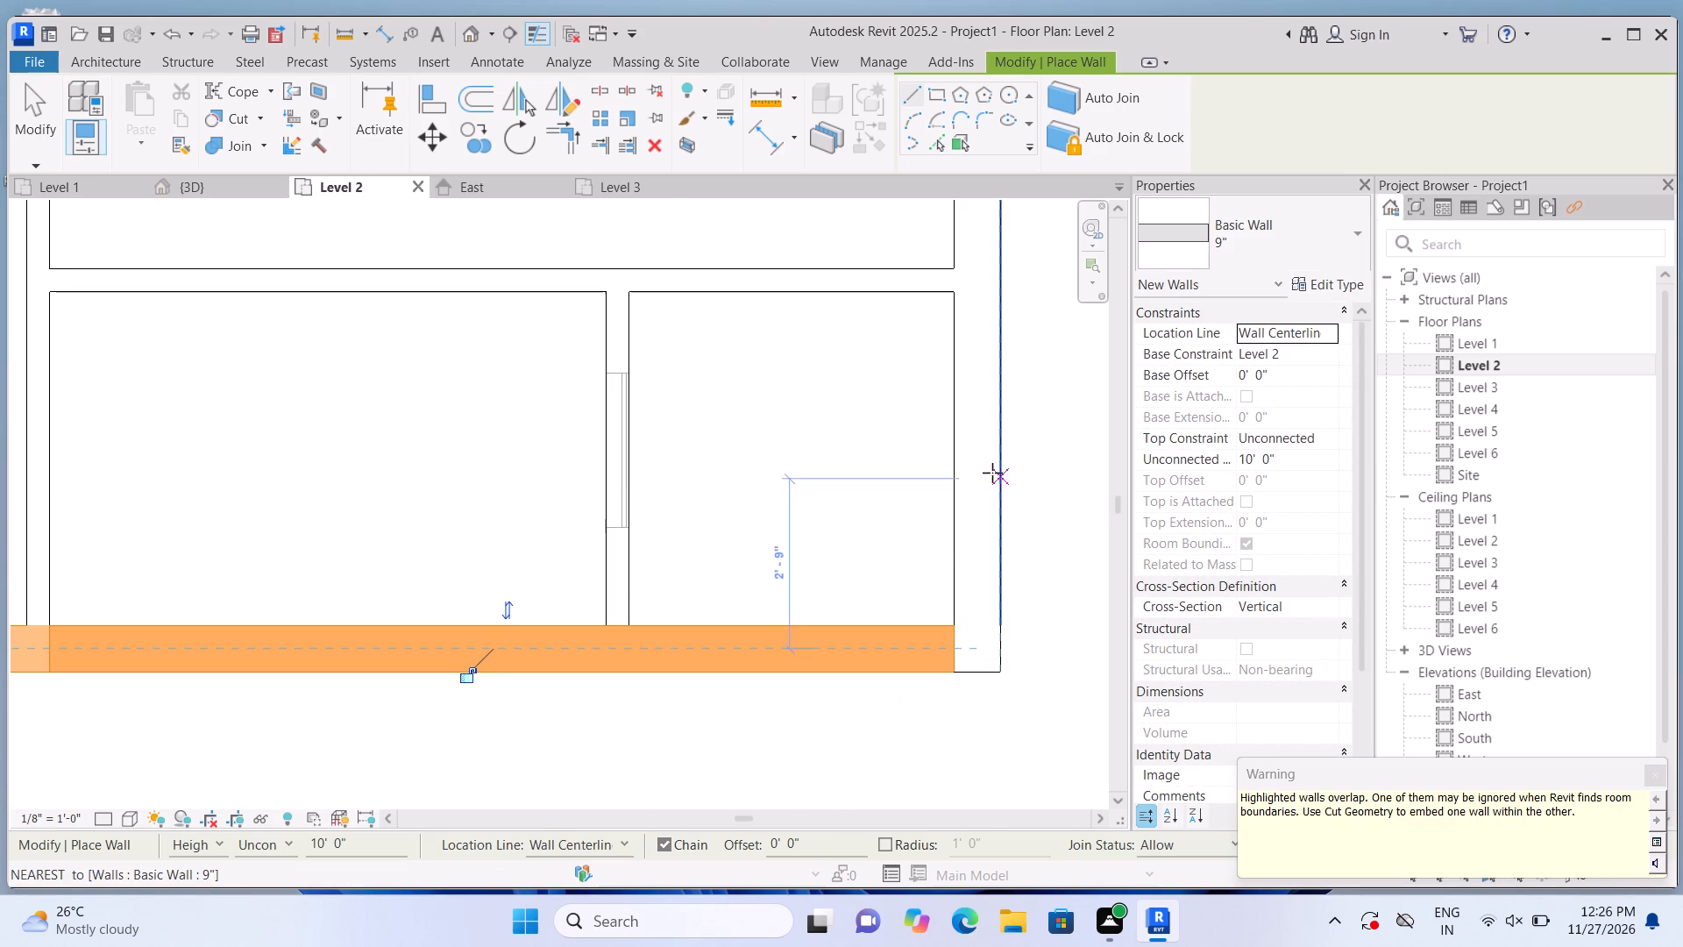
key("Escape")
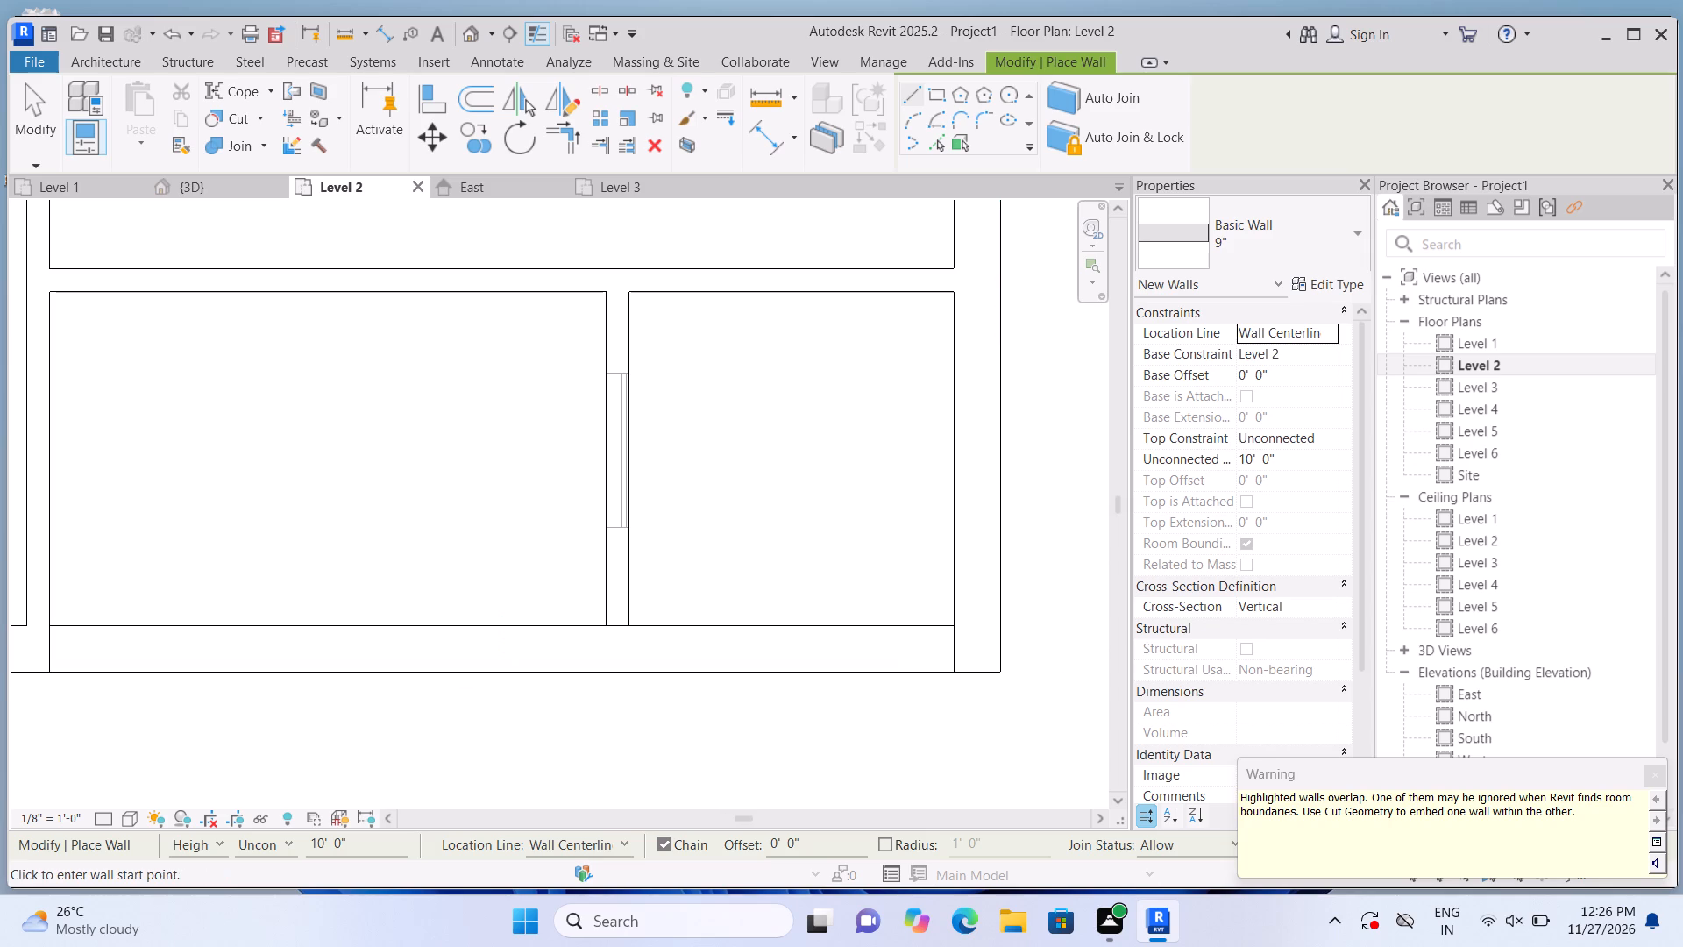
left_click(1655, 770)
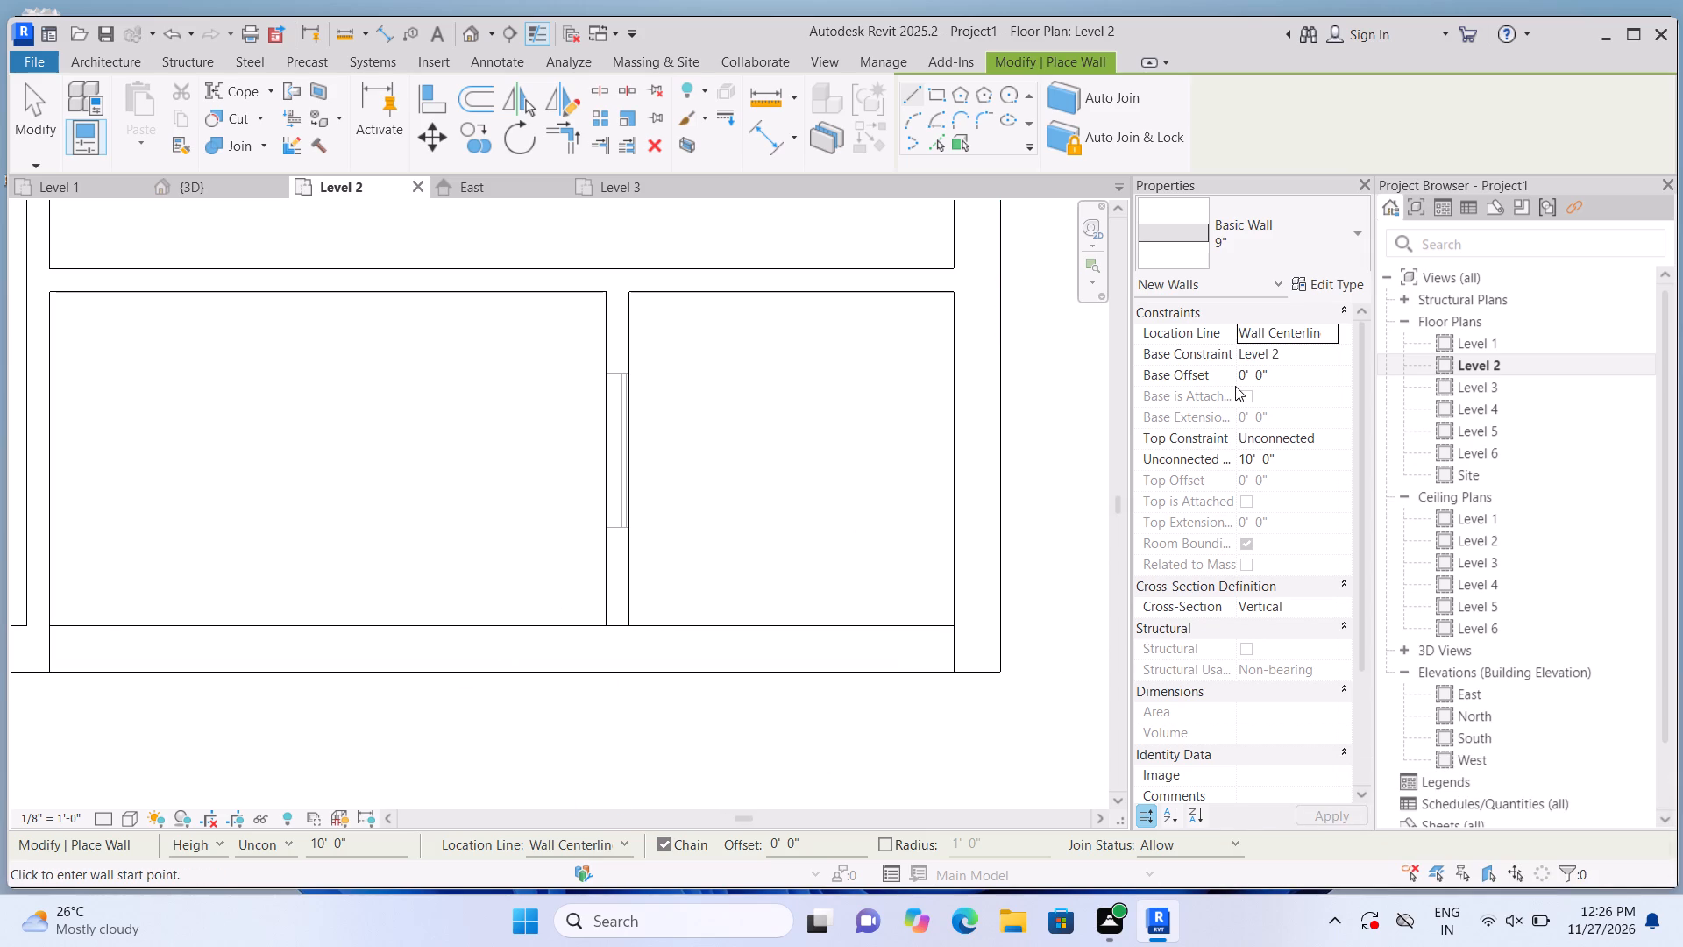
On Level 3, draw a 9" basic wall, 10'-0" high, along the plan's south edge from the interior wall line to the southeast corner.
double_click(1471, 388)
scroll(801, 634, "up", 2)
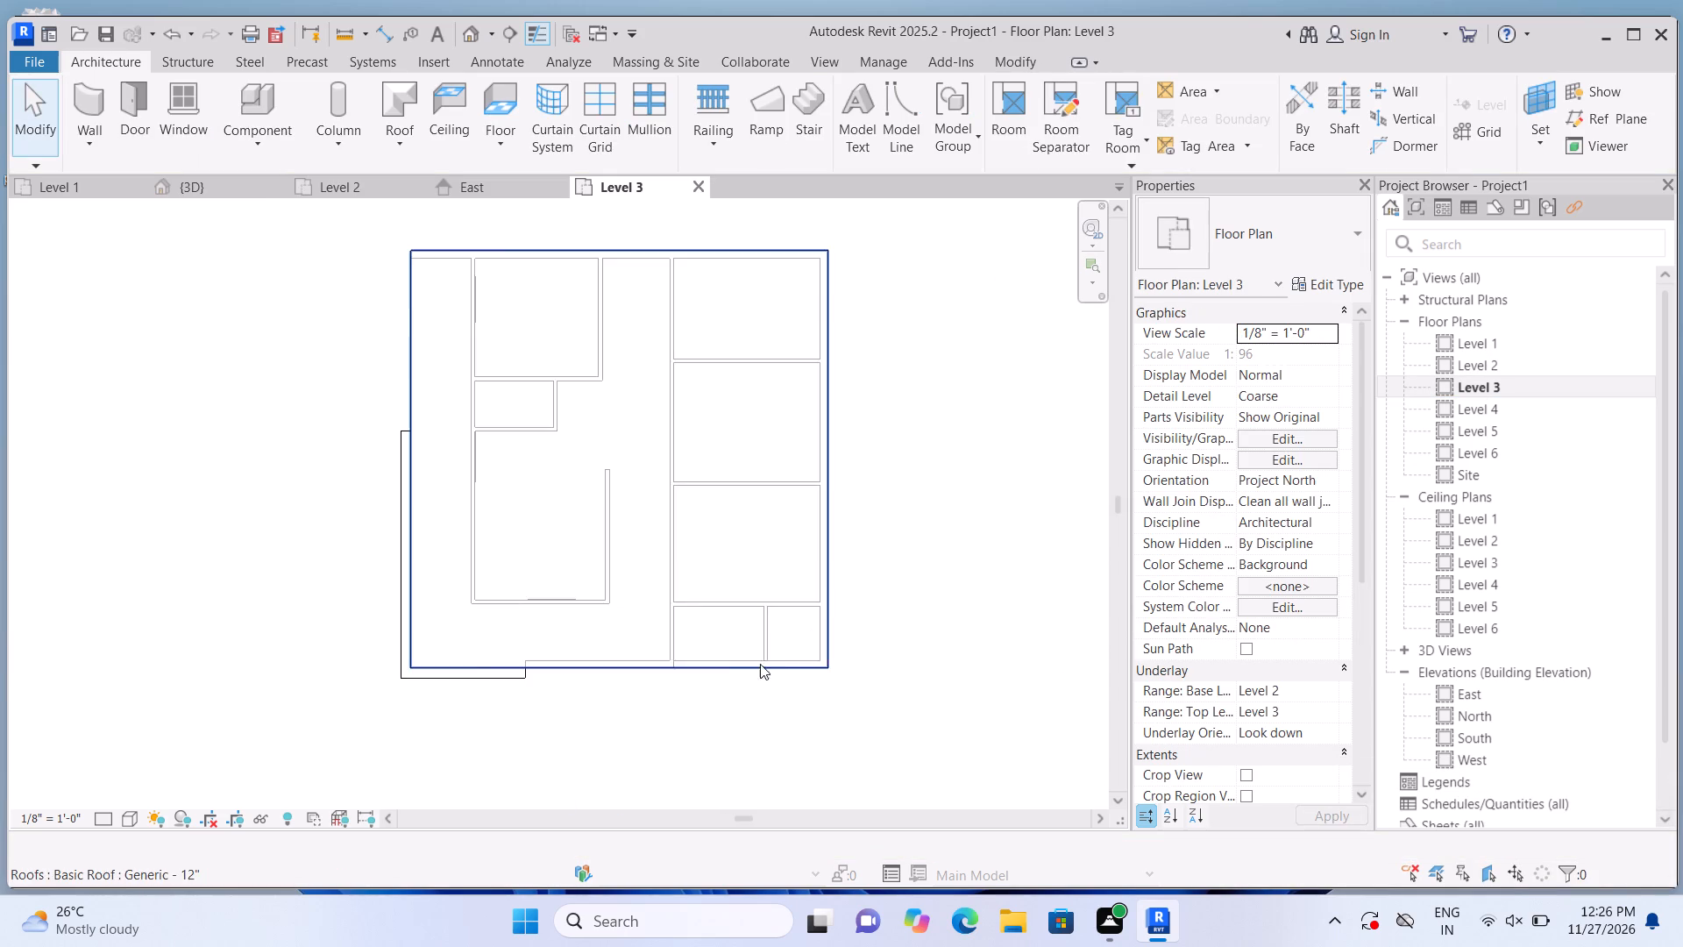
scroll(760, 664, "up", 5)
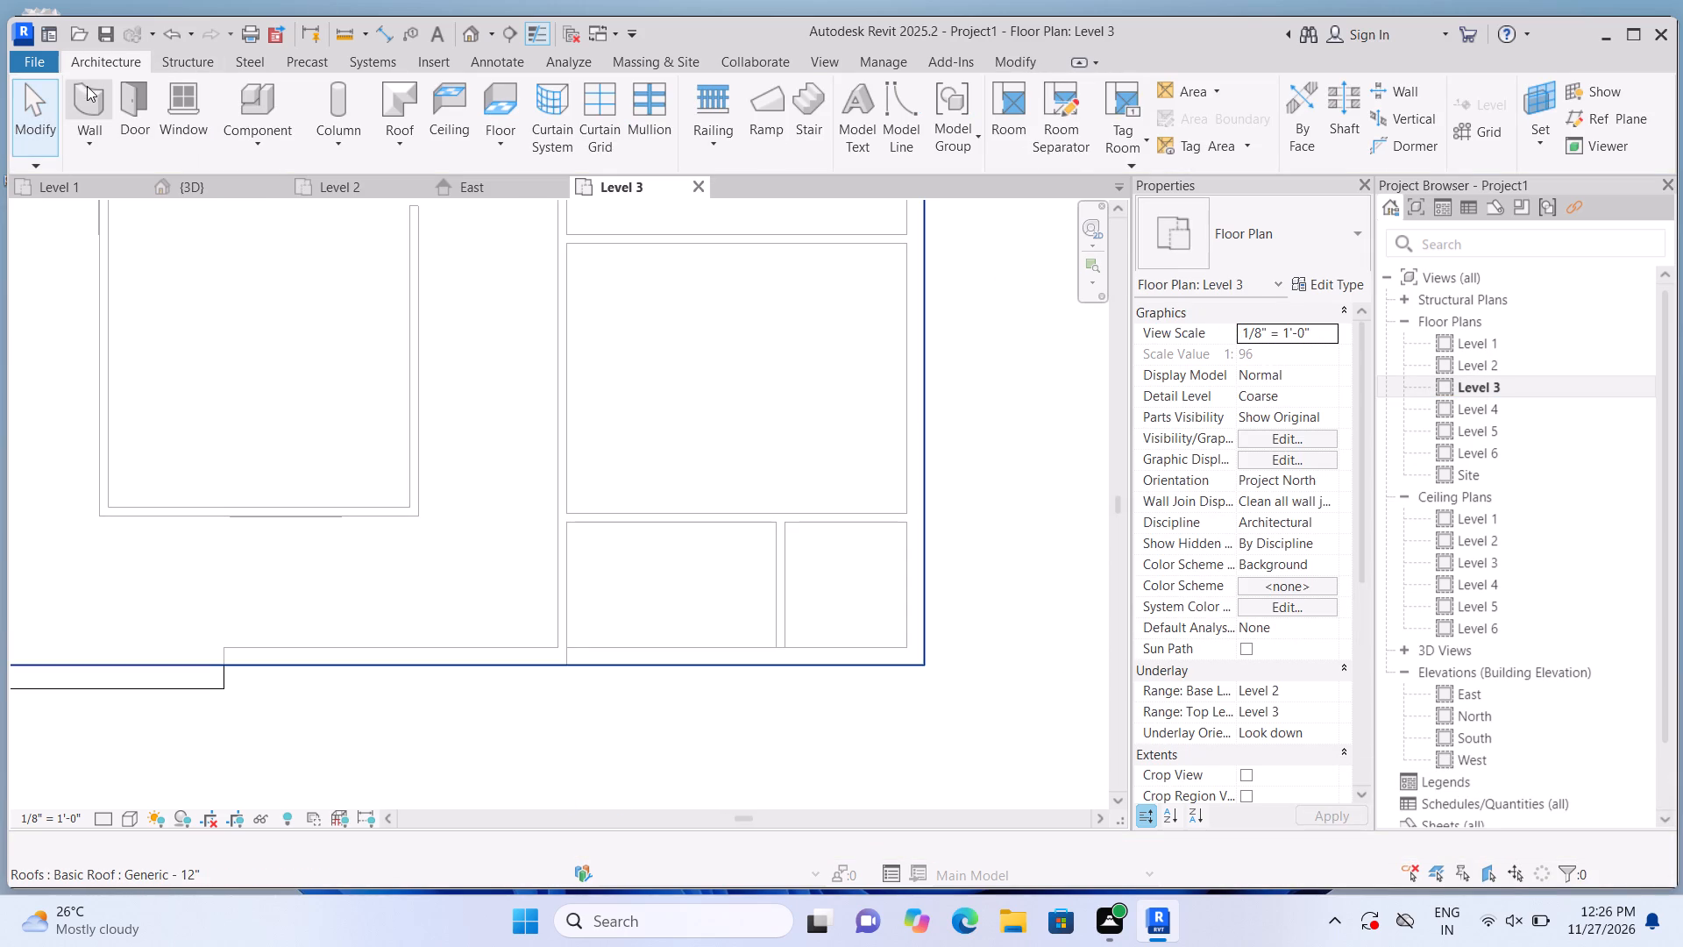
left_click(87, 86)
scroll(616, 615, "up", 2)
scroll(593, 687, "up", 1)
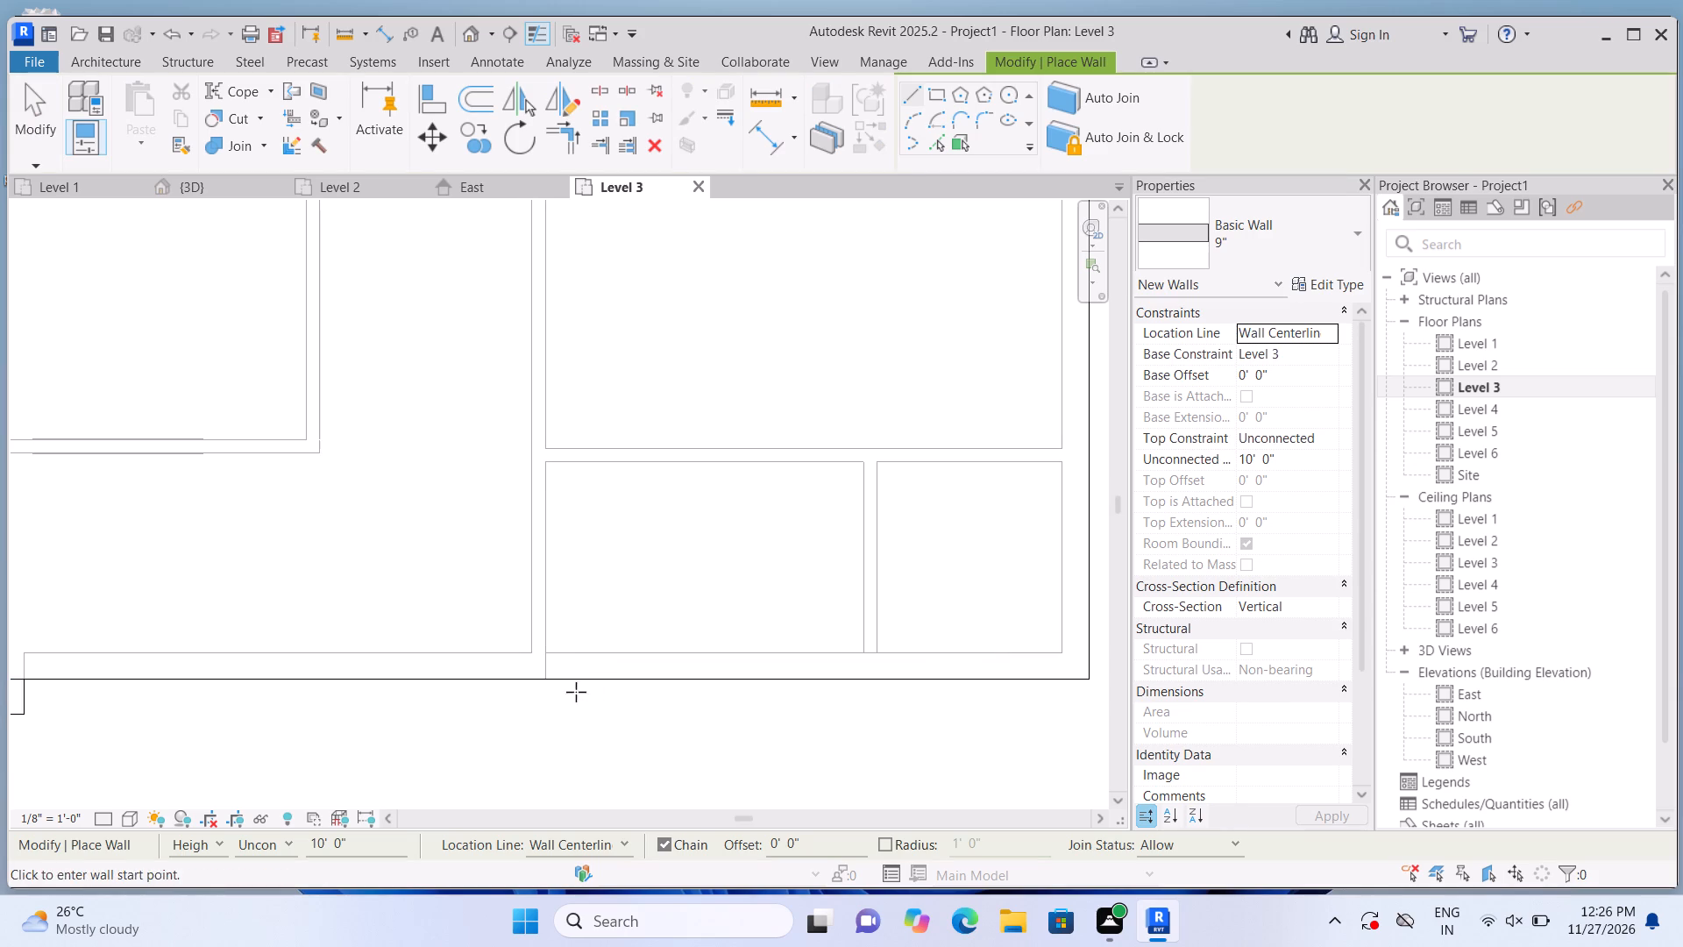
left_click(550, 668)
scroll(765, 658, "down", 2)
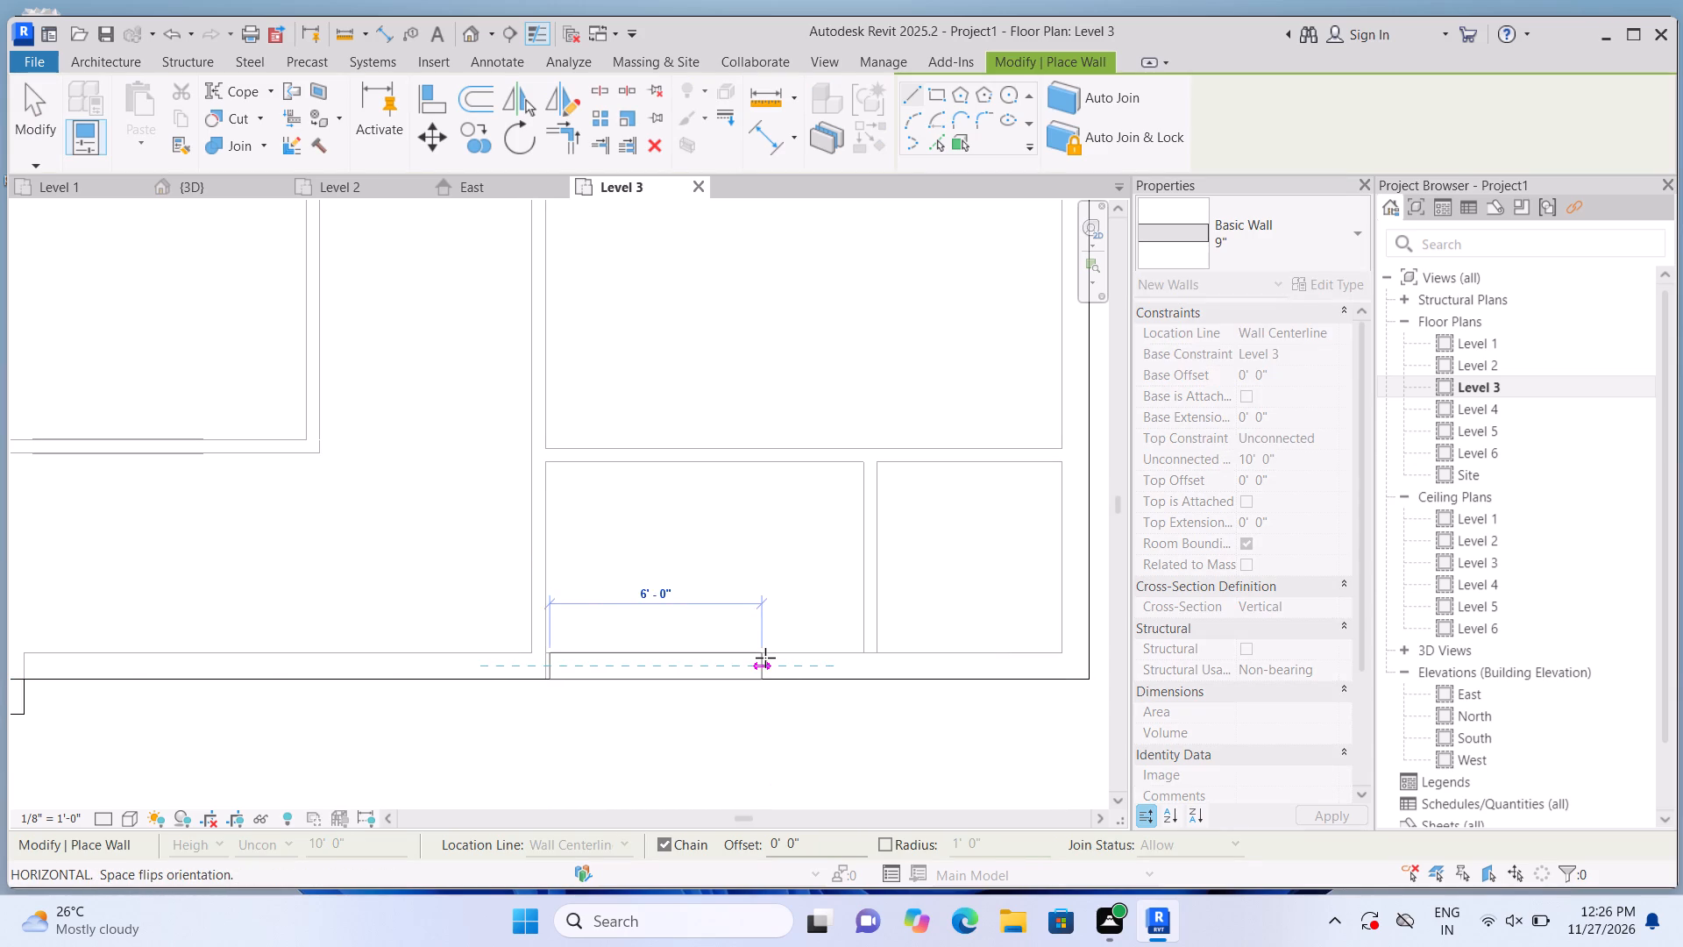
scroll(765, 658, "down", 1)
scroll(997, 648, "up", 12)
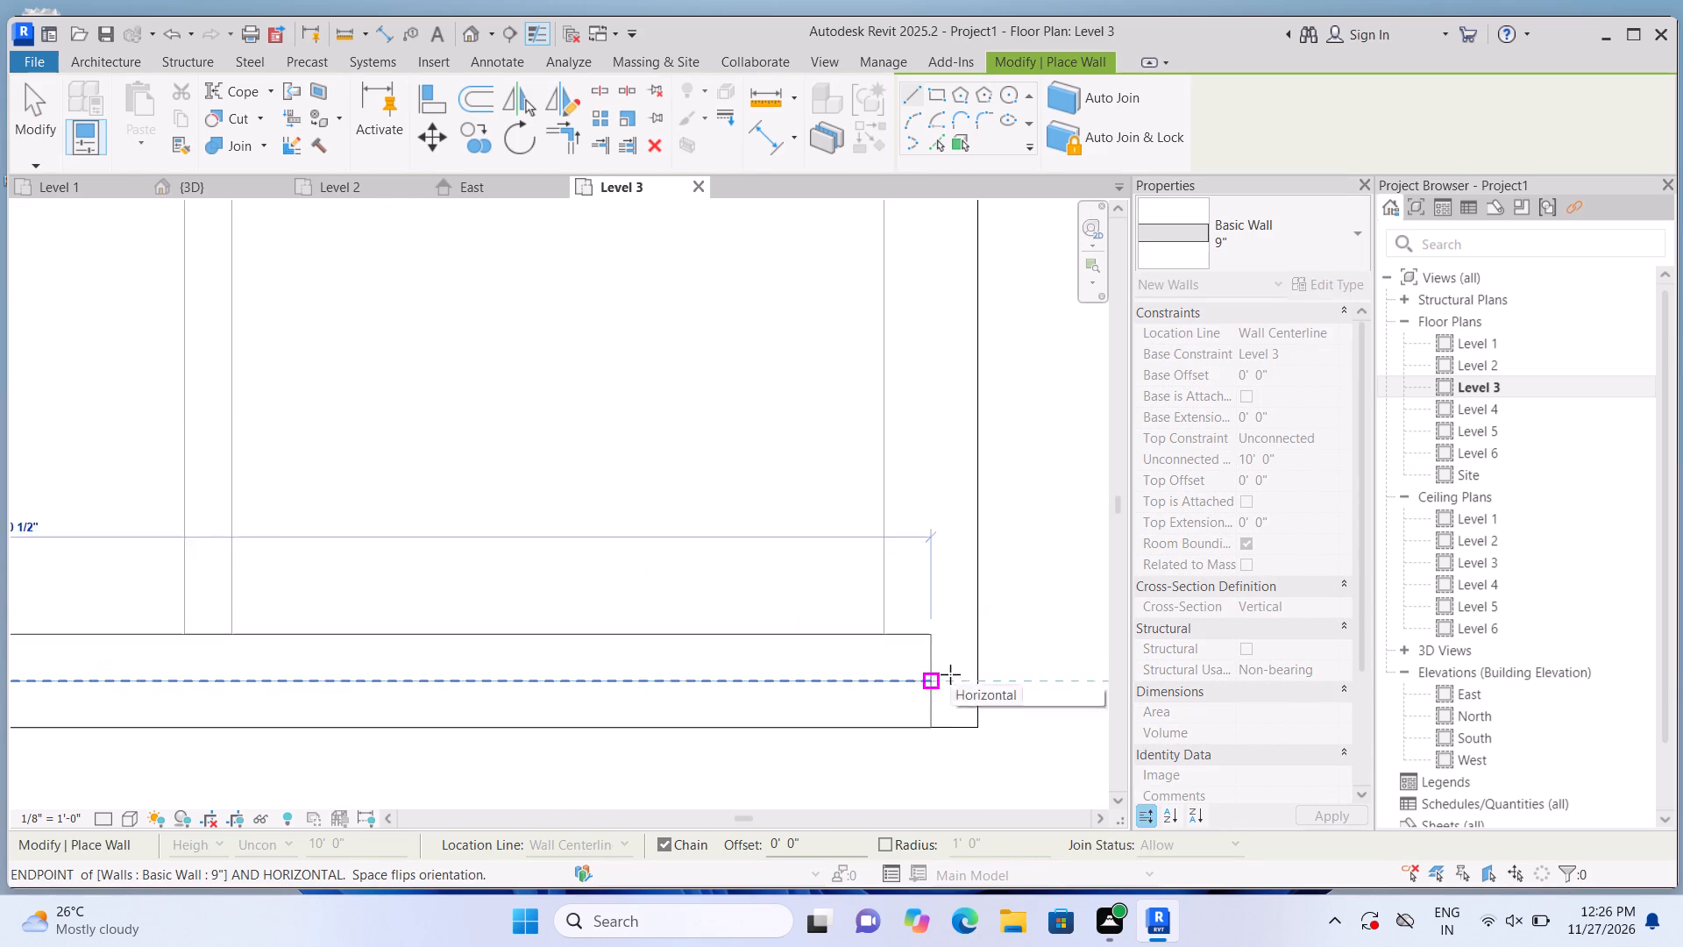
left_click(938, 670)
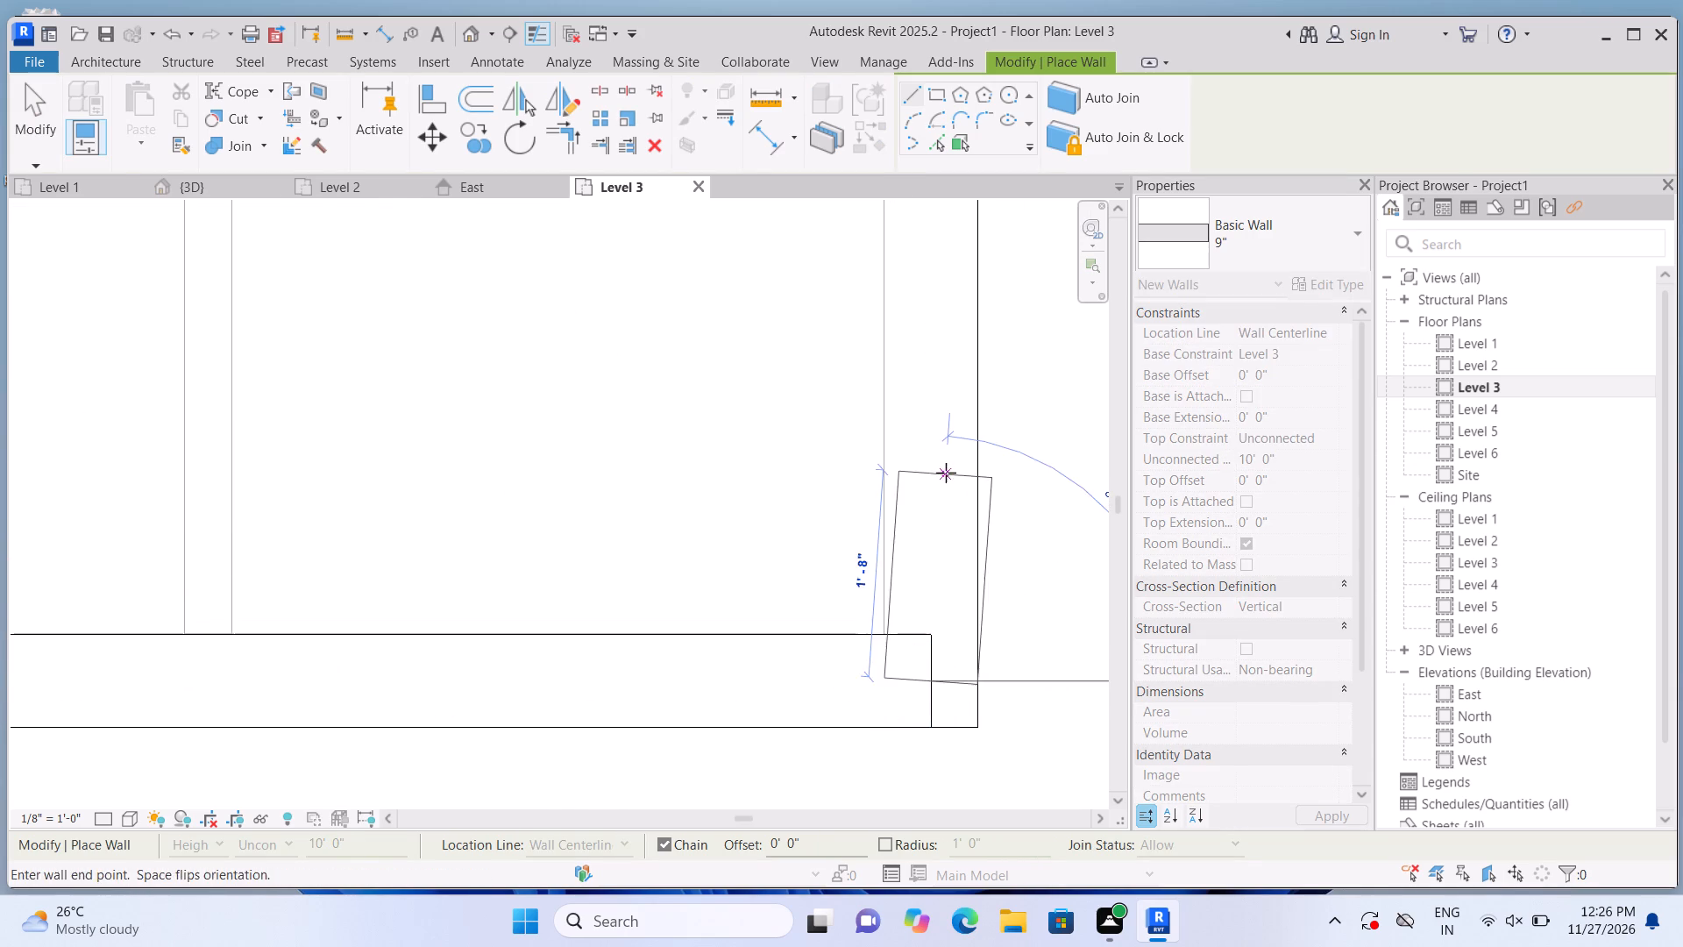
Continue the wall chain 17'-11 1/2" north along the east edge, west to the interior wall line, and south to close the rectangle.
scroll(944, 473, "down", 1)
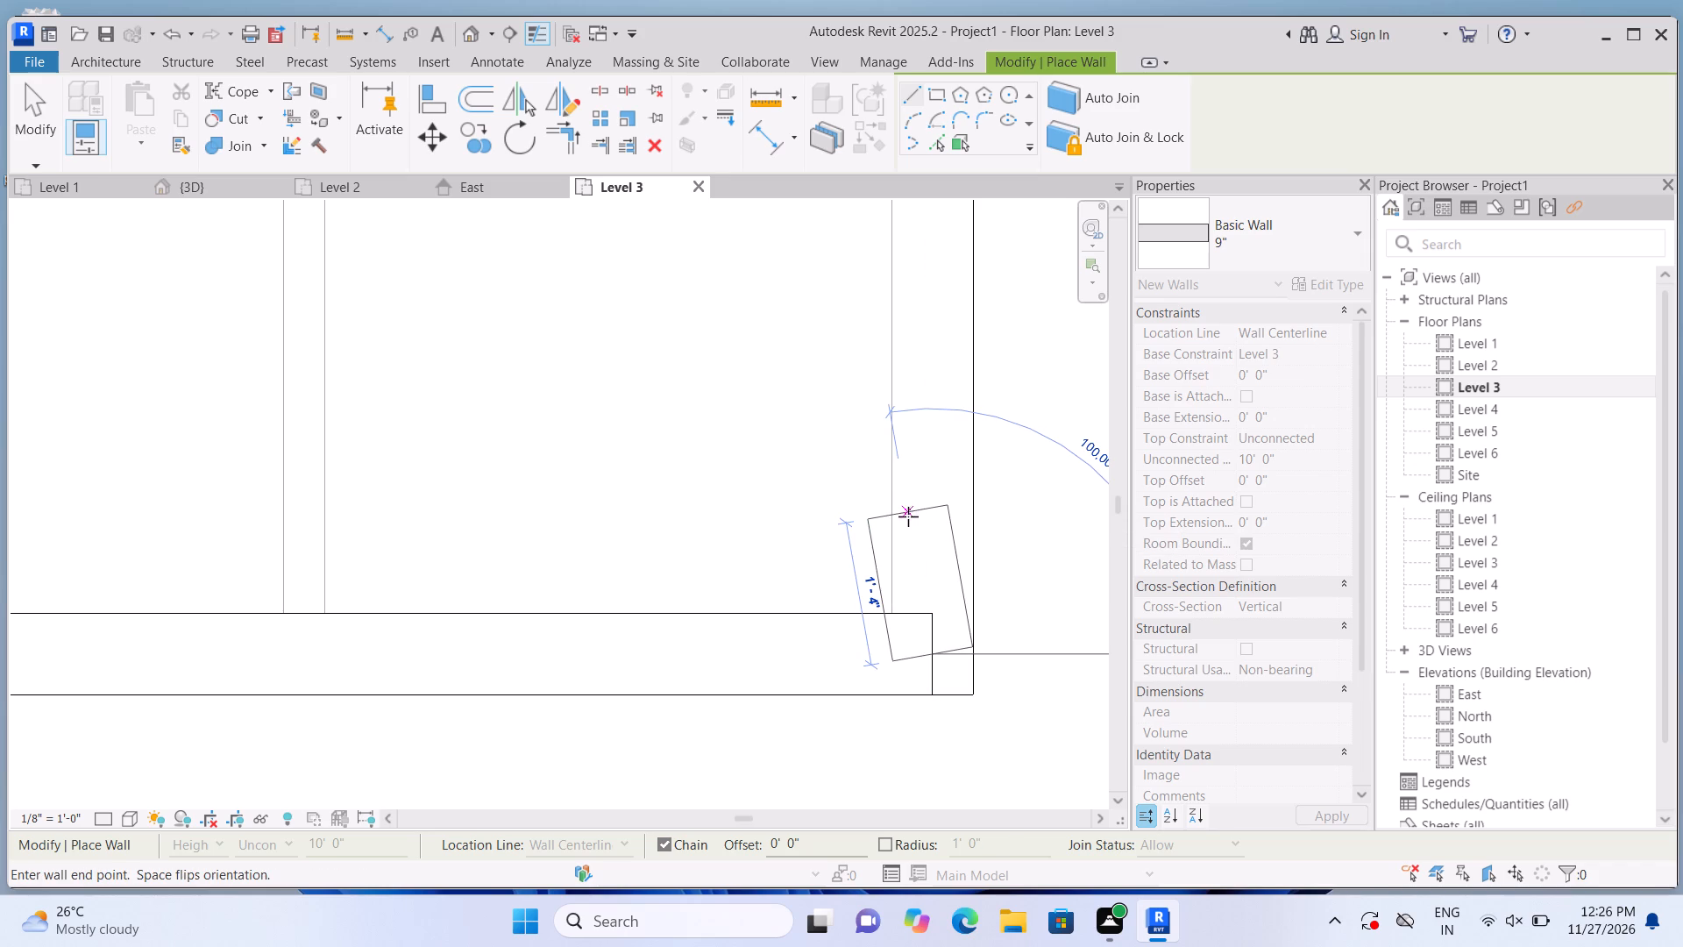
scroll(890, 537, "down", 8)
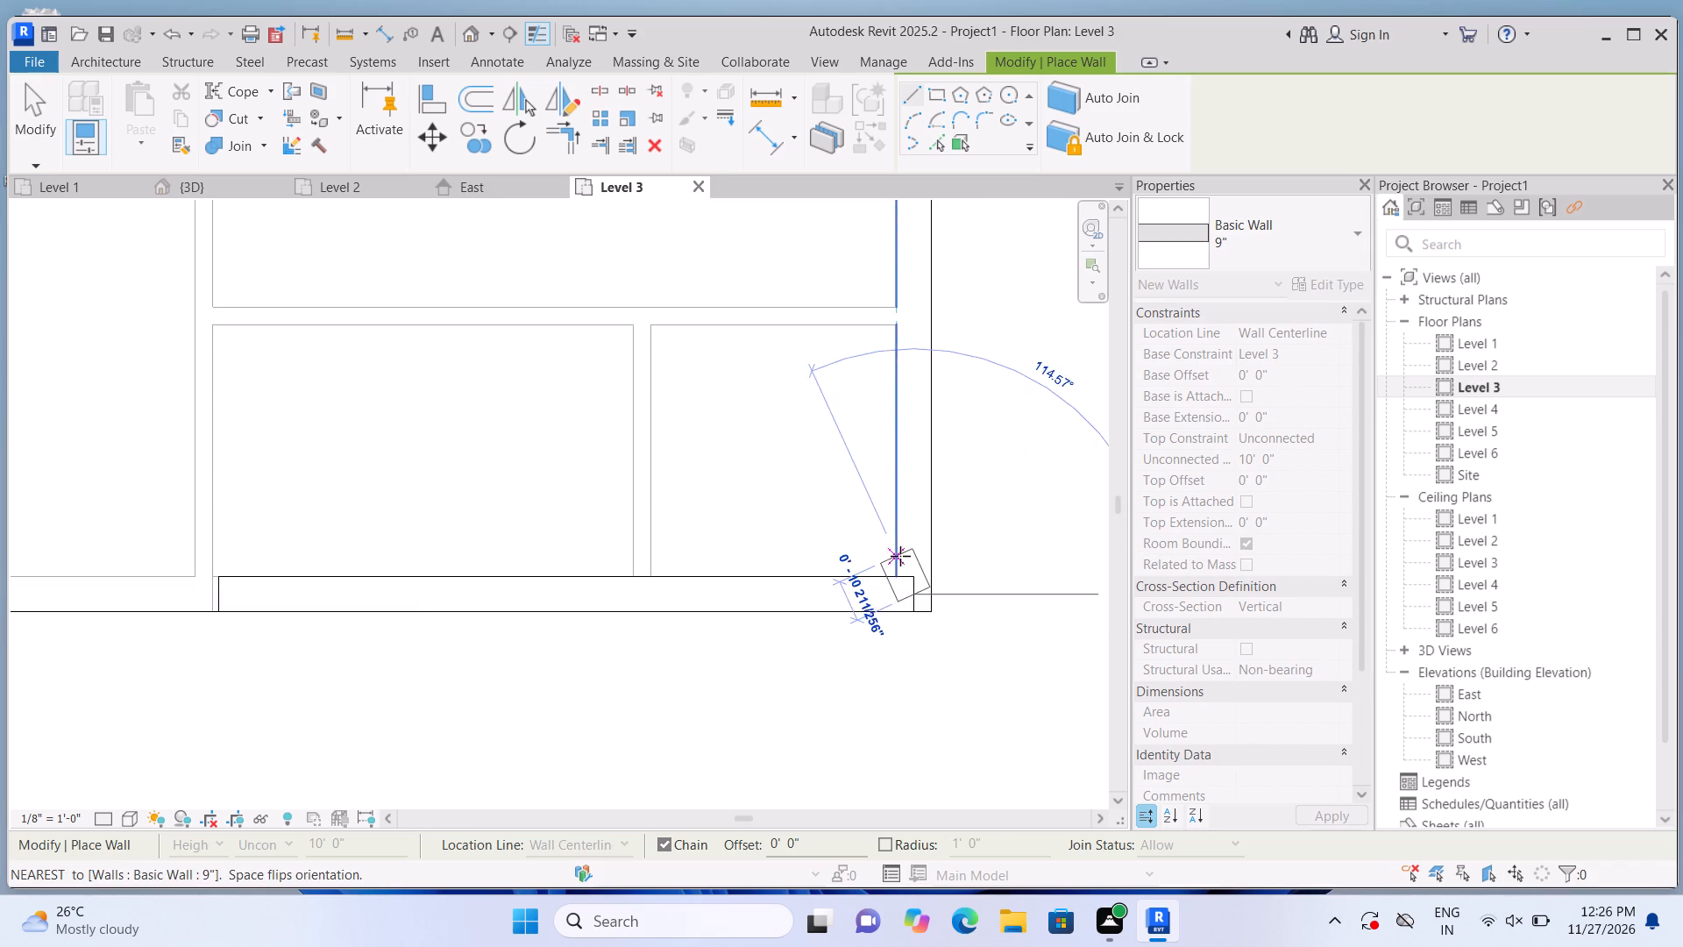
scroll(900, 556, "down", 8)
scroll(919, 380, "up", 1)
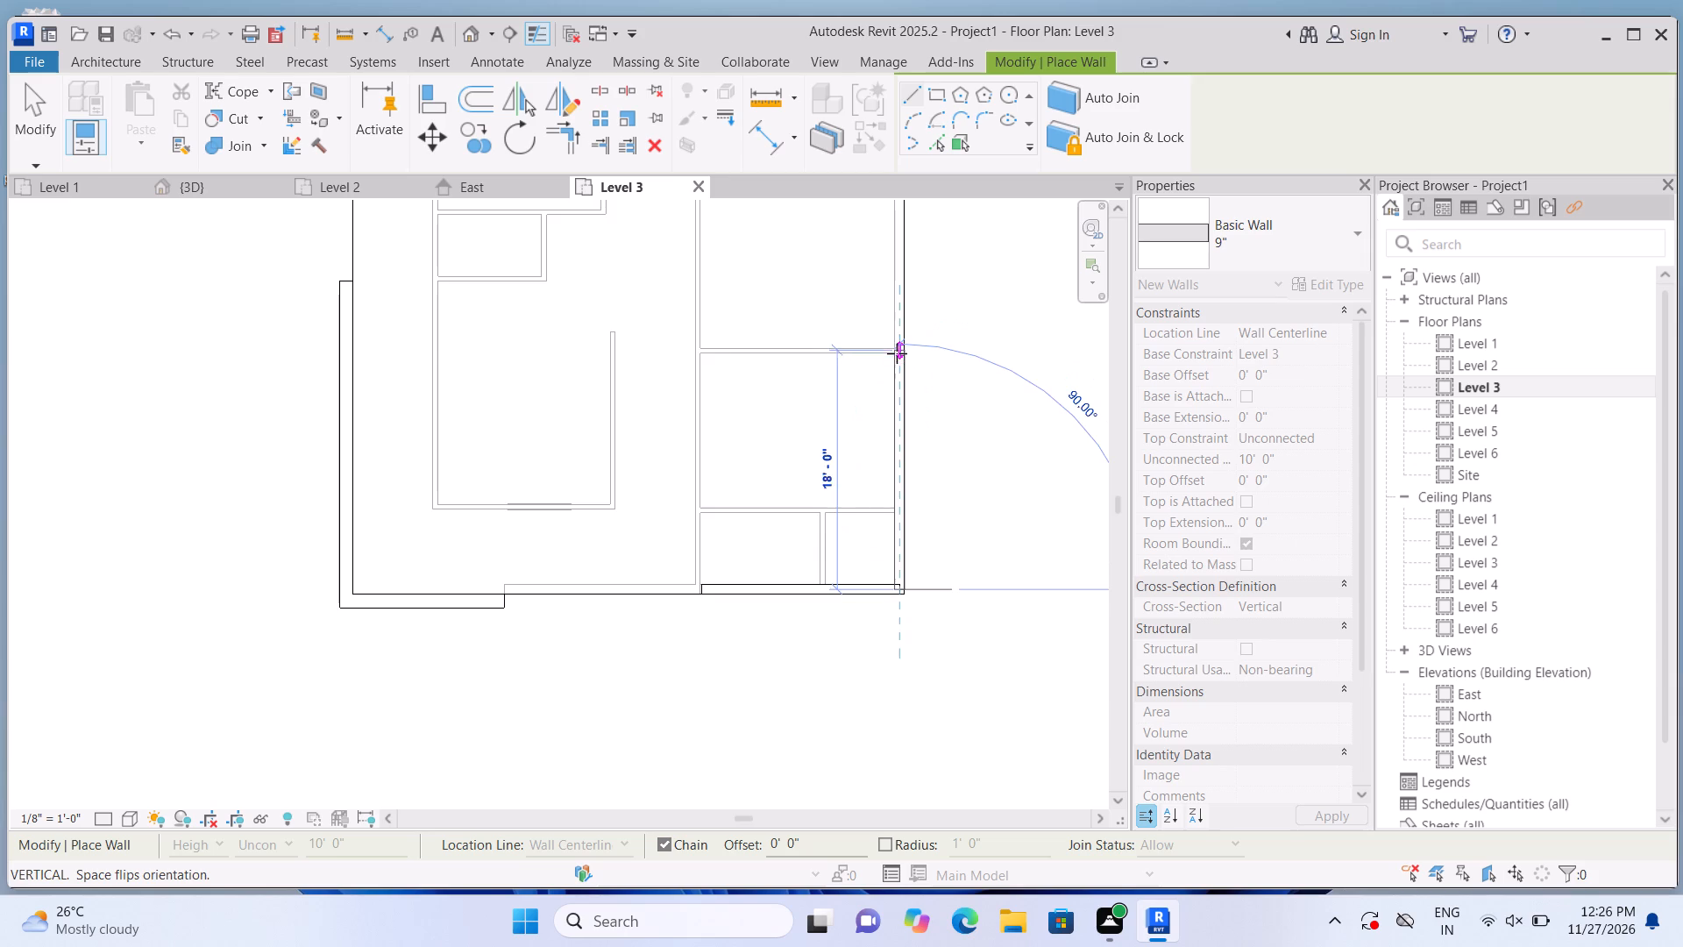
scroll(897, 353, "up", 4)
scroll(895, 361, "down", 8)
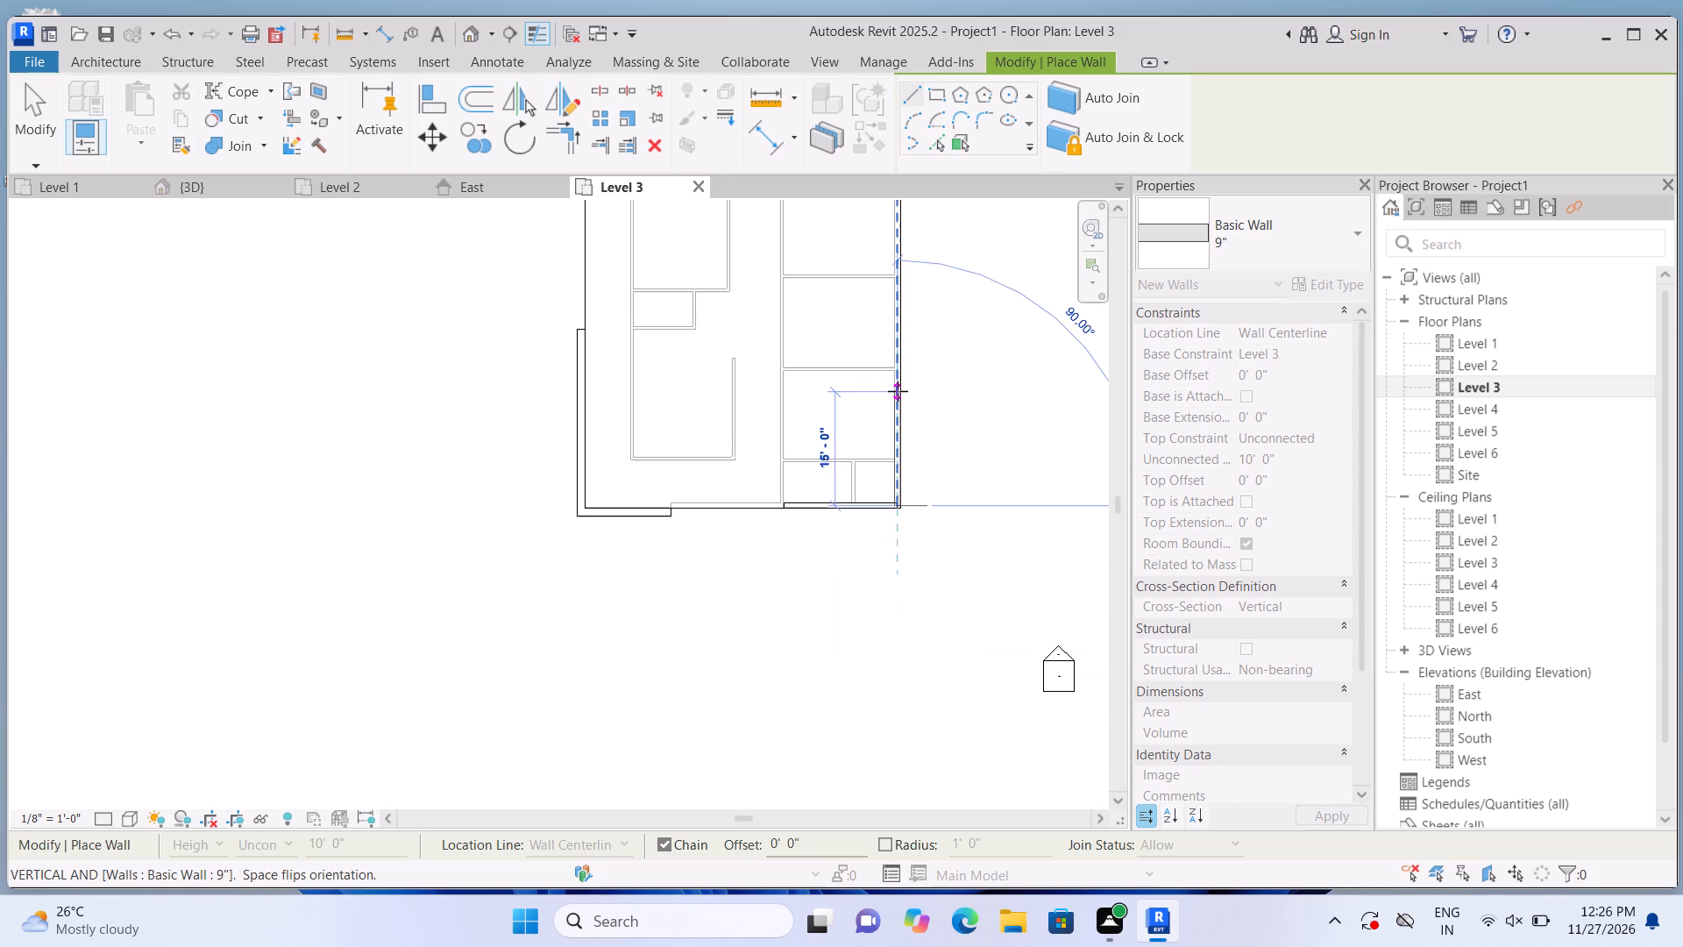
scroll(898, 399, "down", 3)
scroll(896, 398, "up", 4)
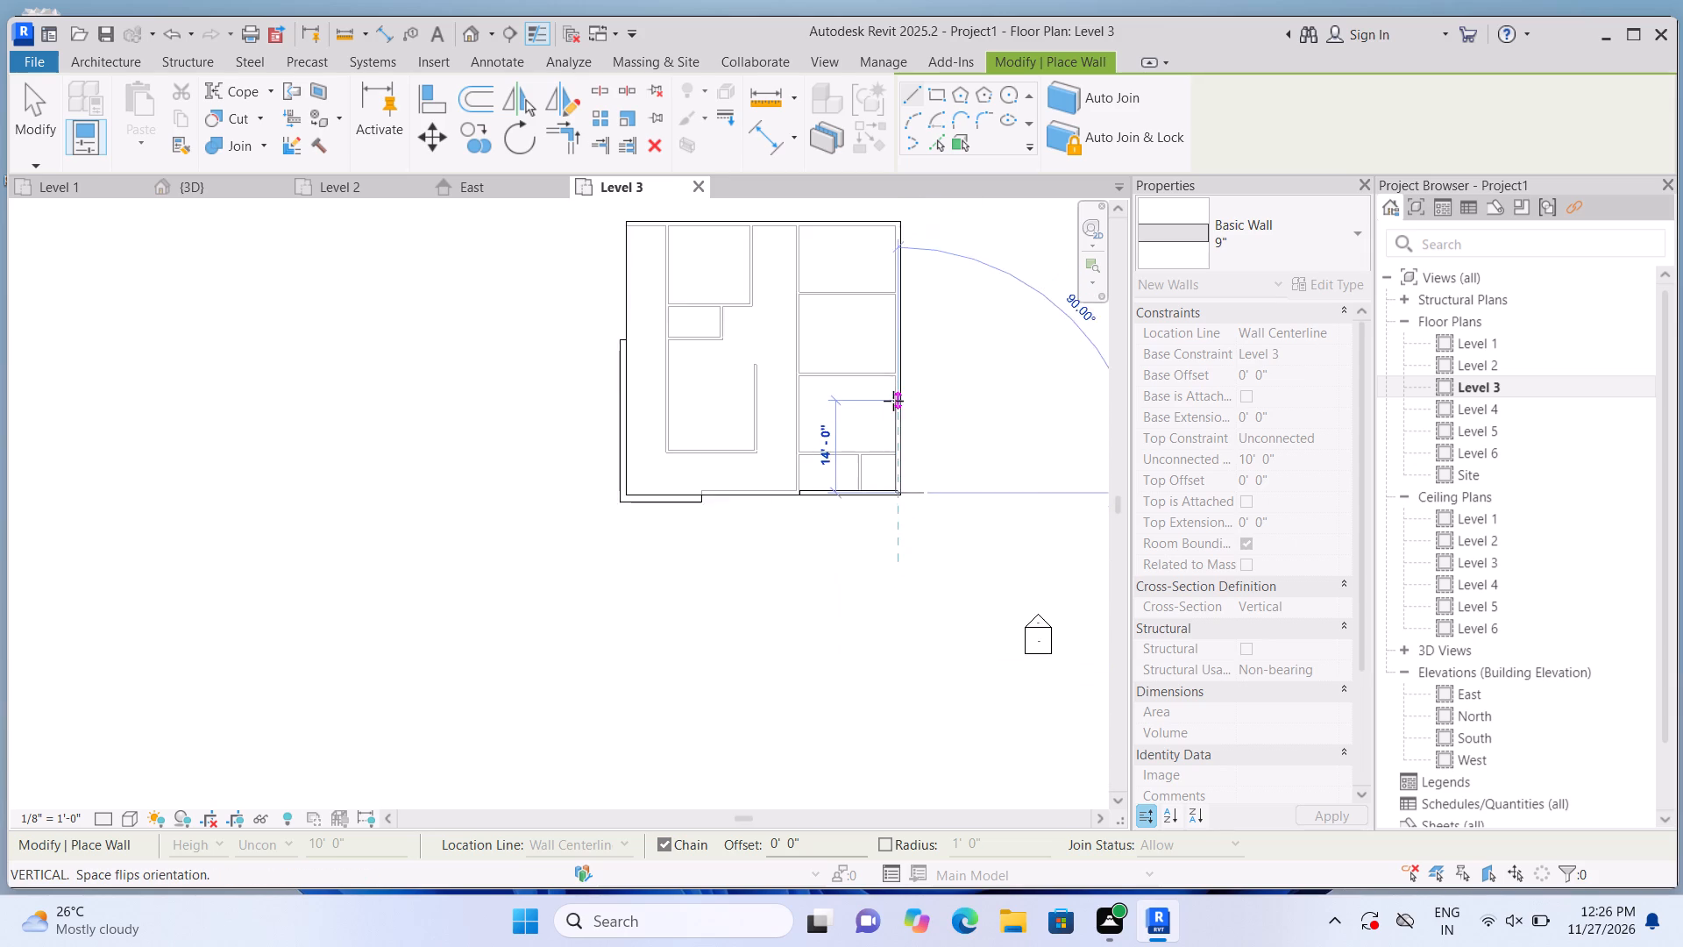
scroll(893, 401, "up", 4)
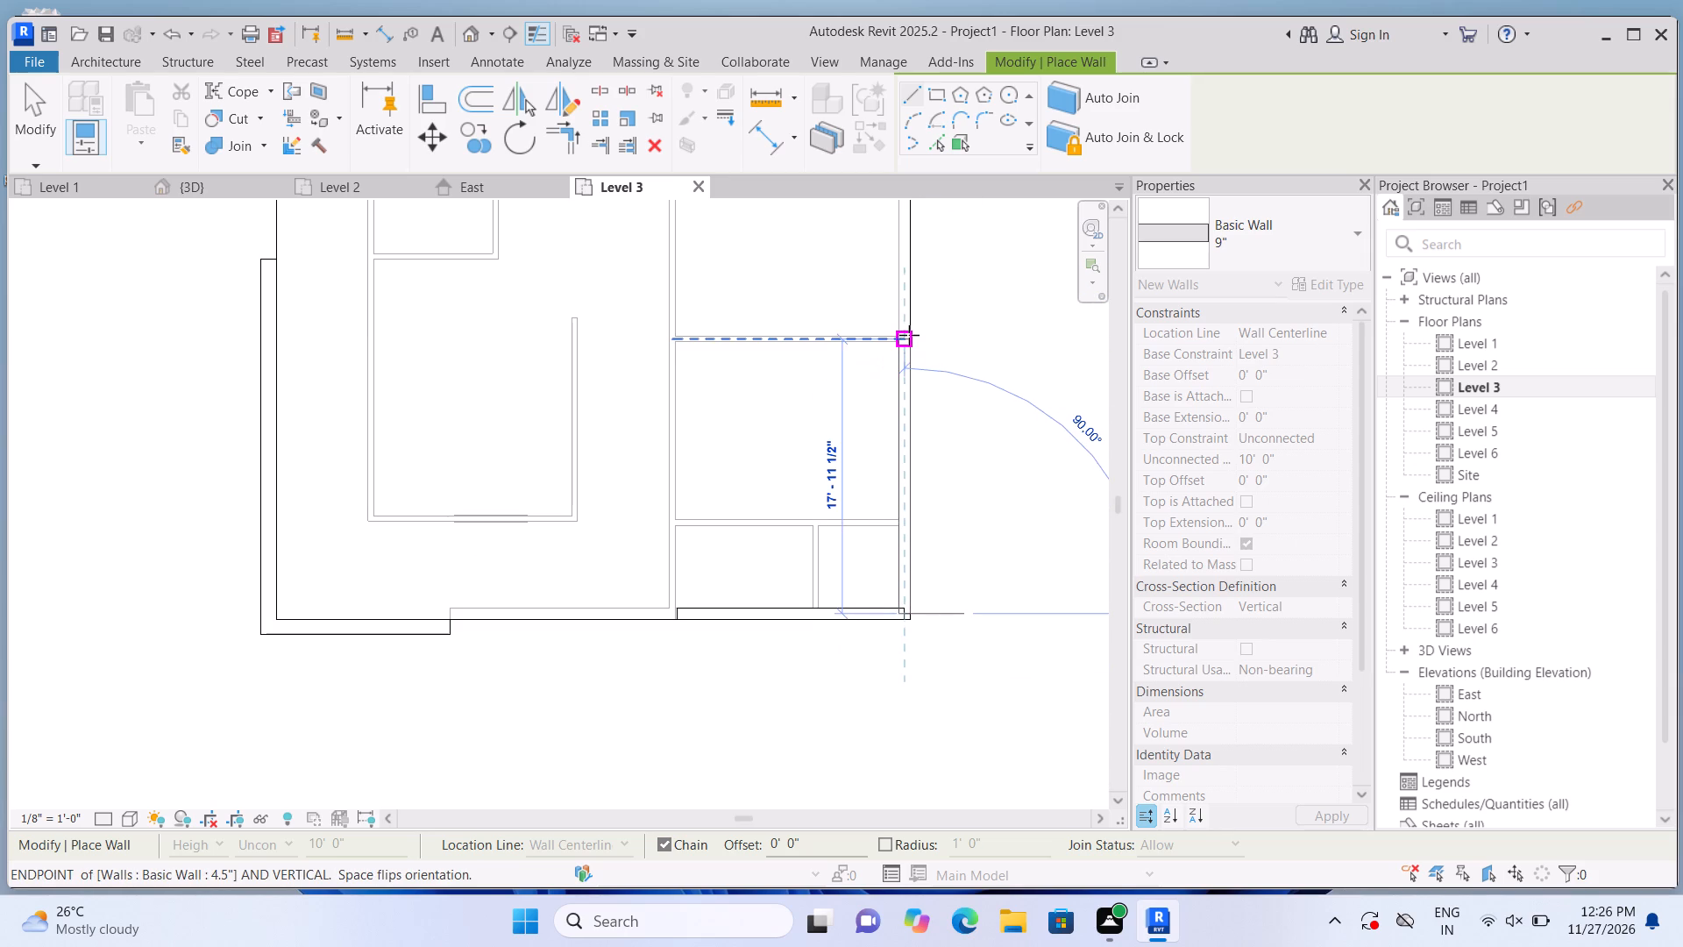
left_click(909, 335)
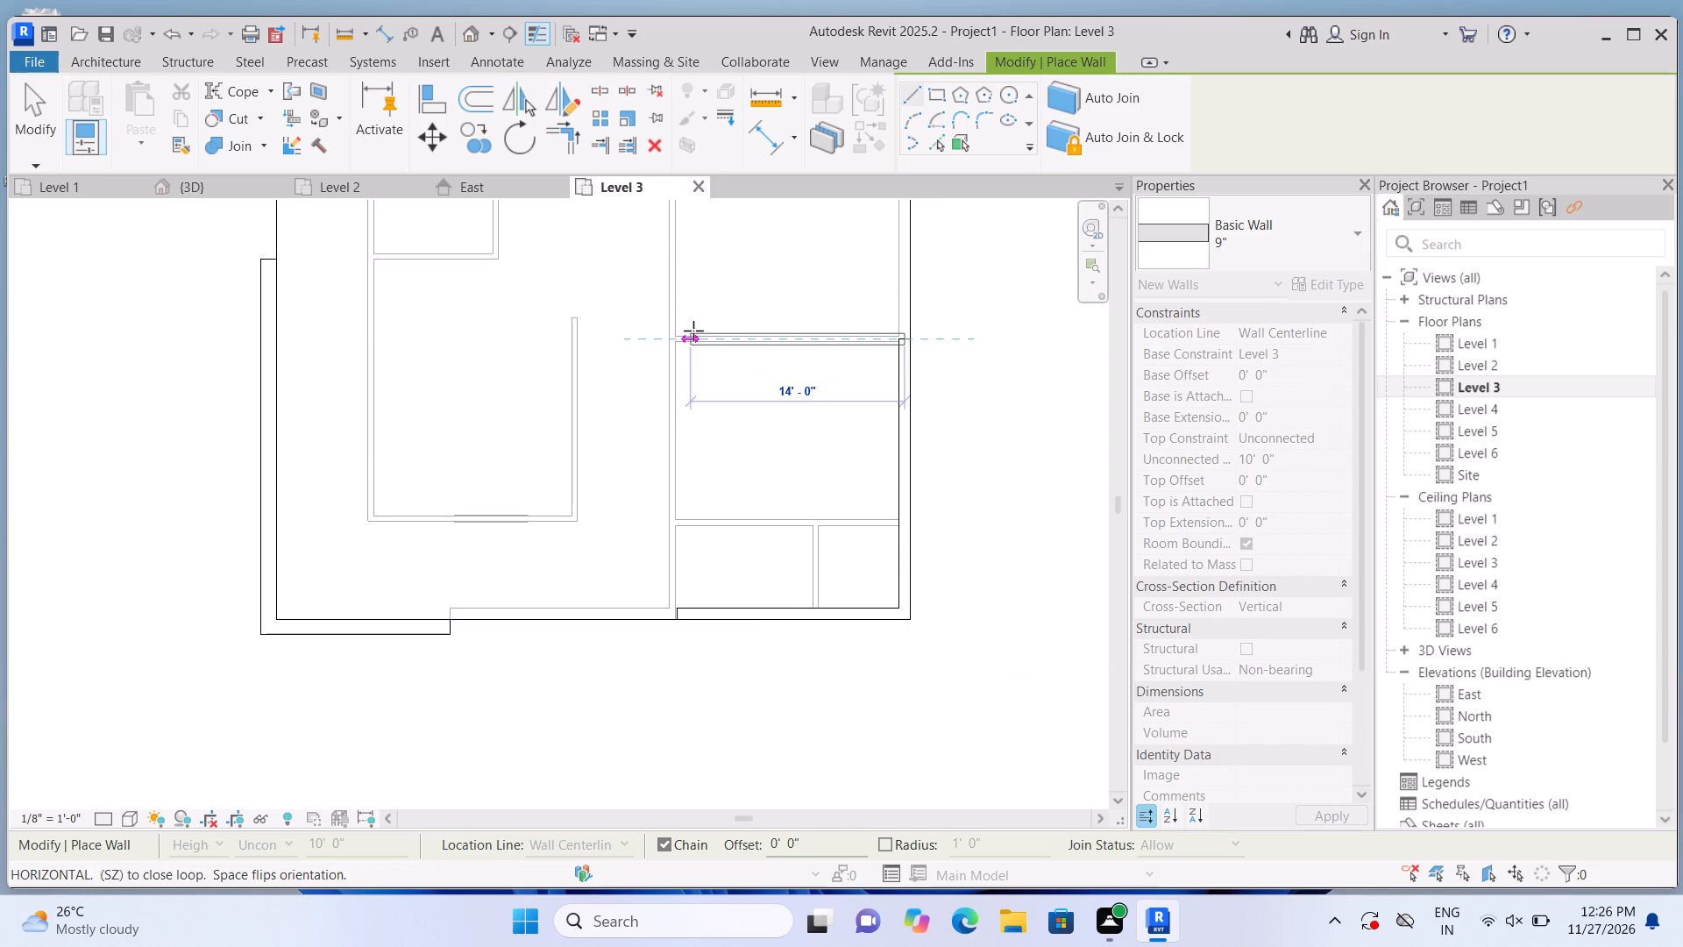
left_click(674, 333)
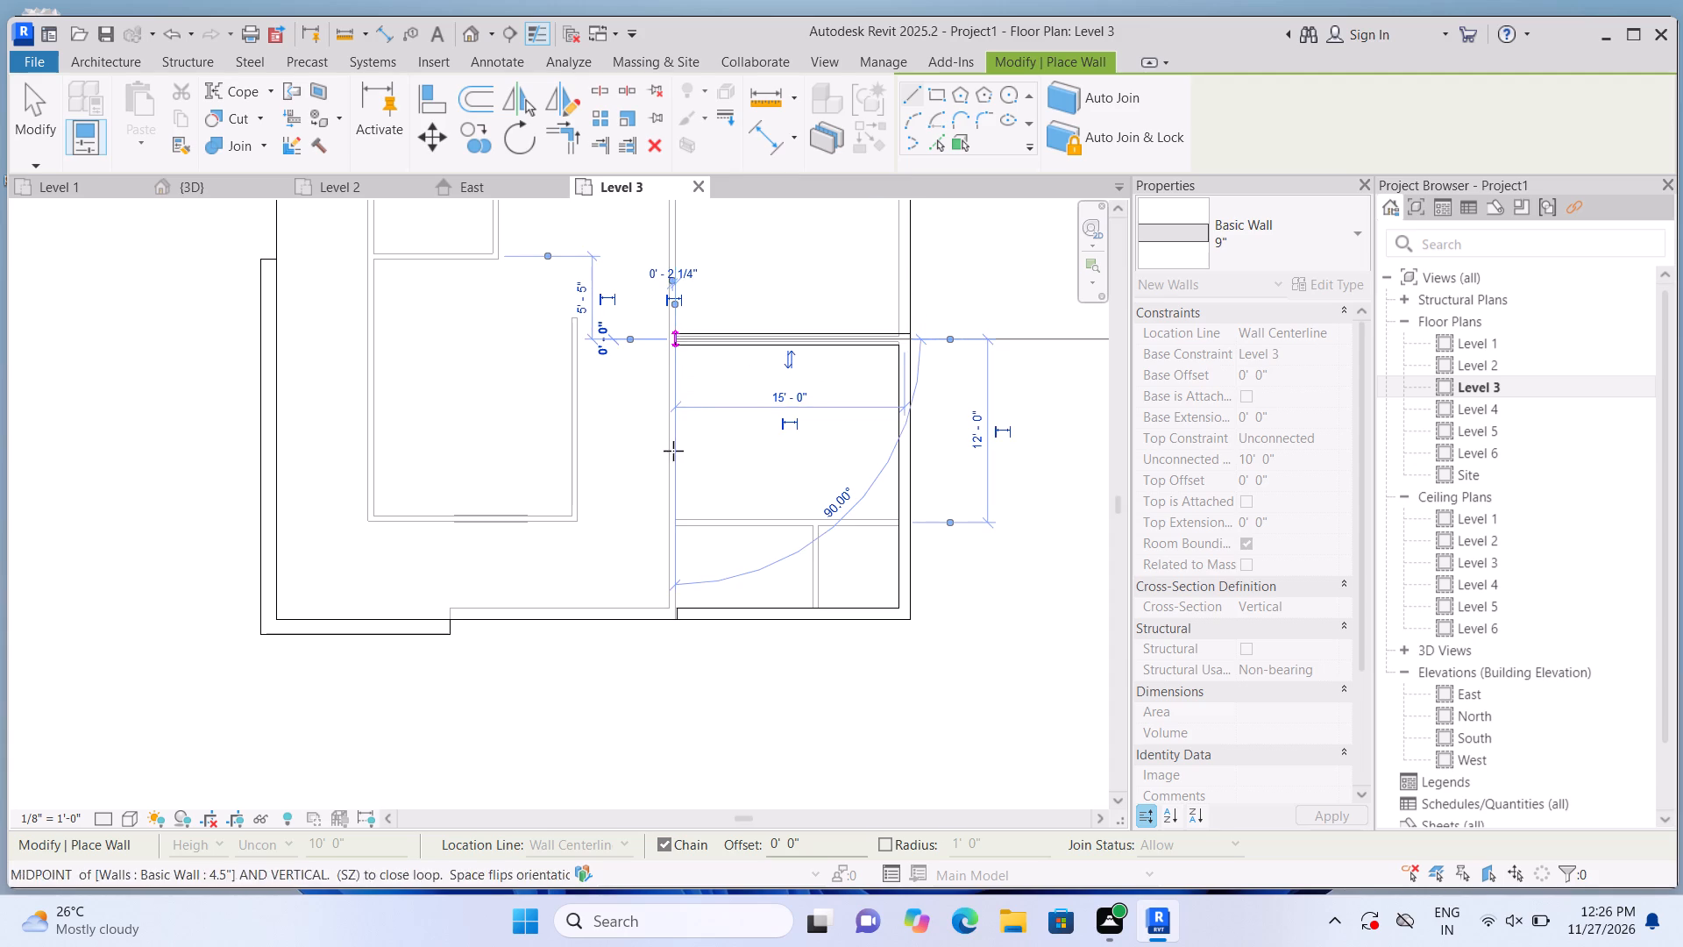
left_click(669, 608)
key("Escape")
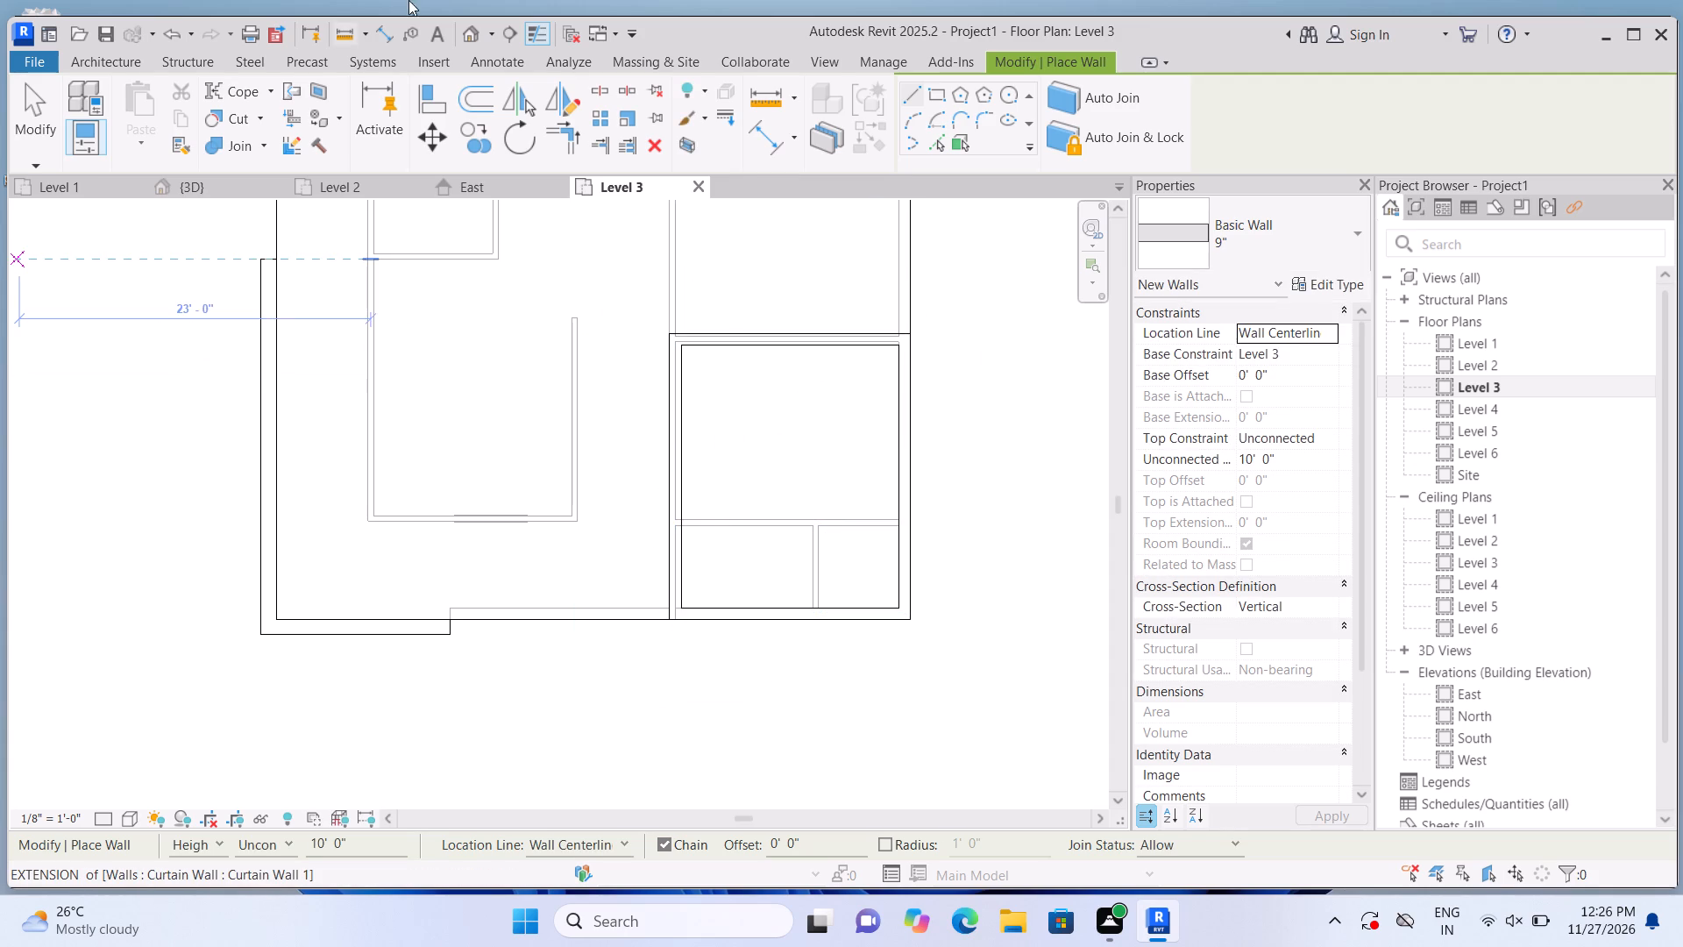
Examine the new walled enclosure above the roof slab in 3D, from the front-right corner around to the front.
left_click(470, 37)
scroll(602, 445, "down", 5)
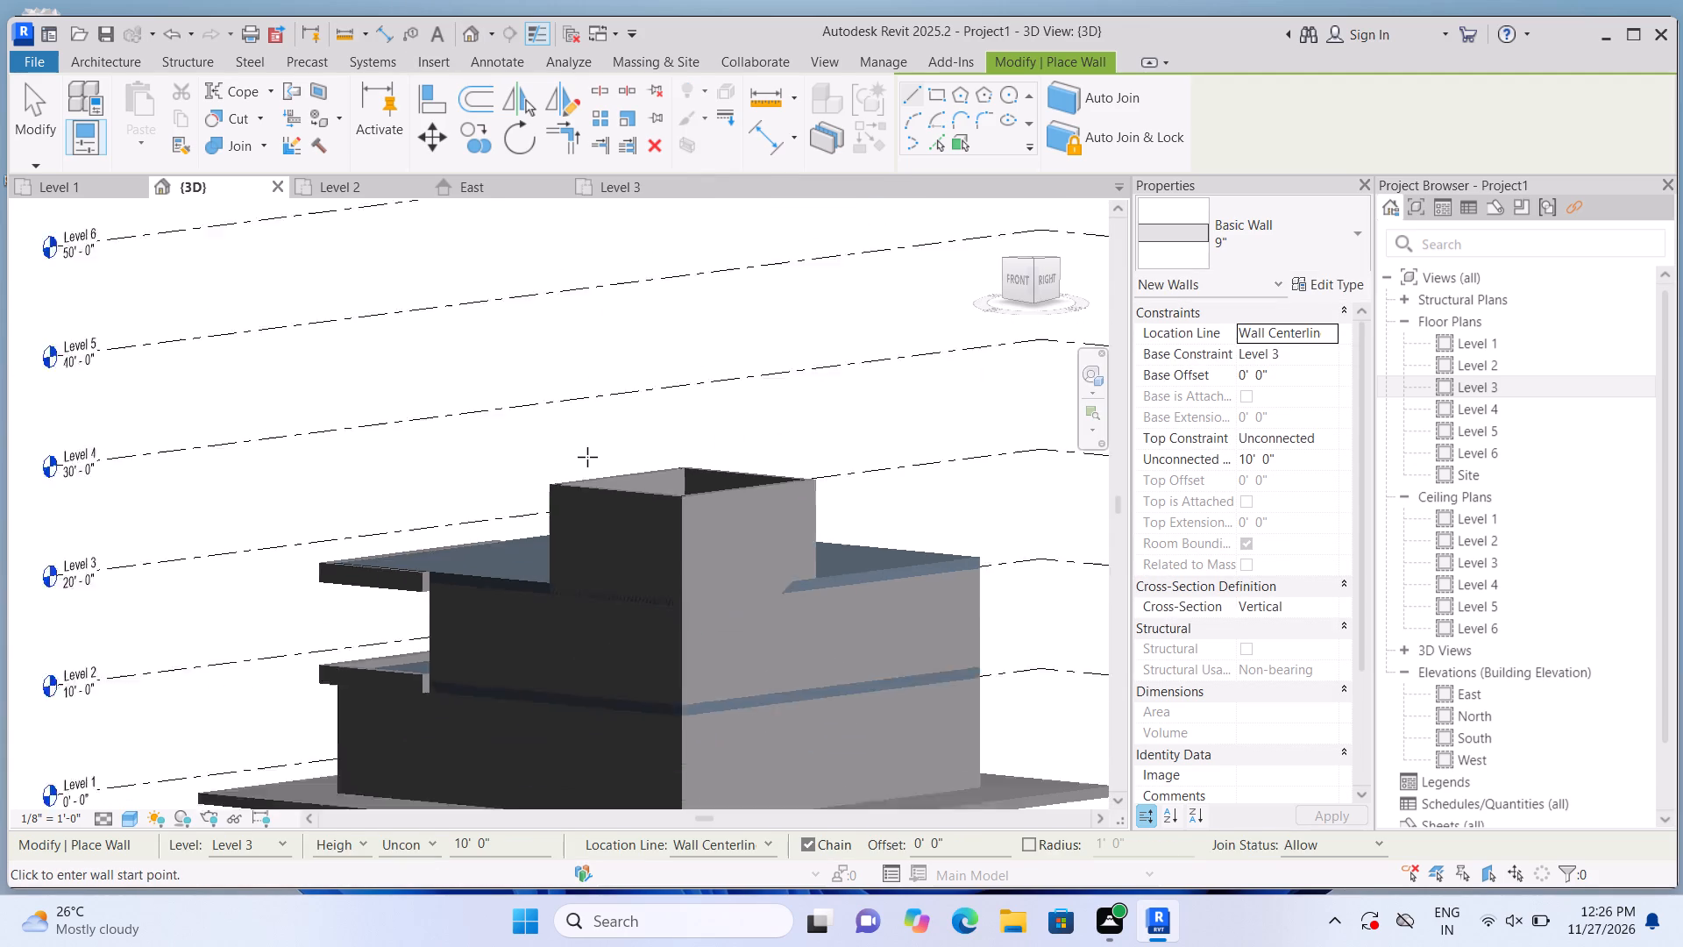
scroll(587, 457, "down", 3)
scroll(469, 703, "up", 1)
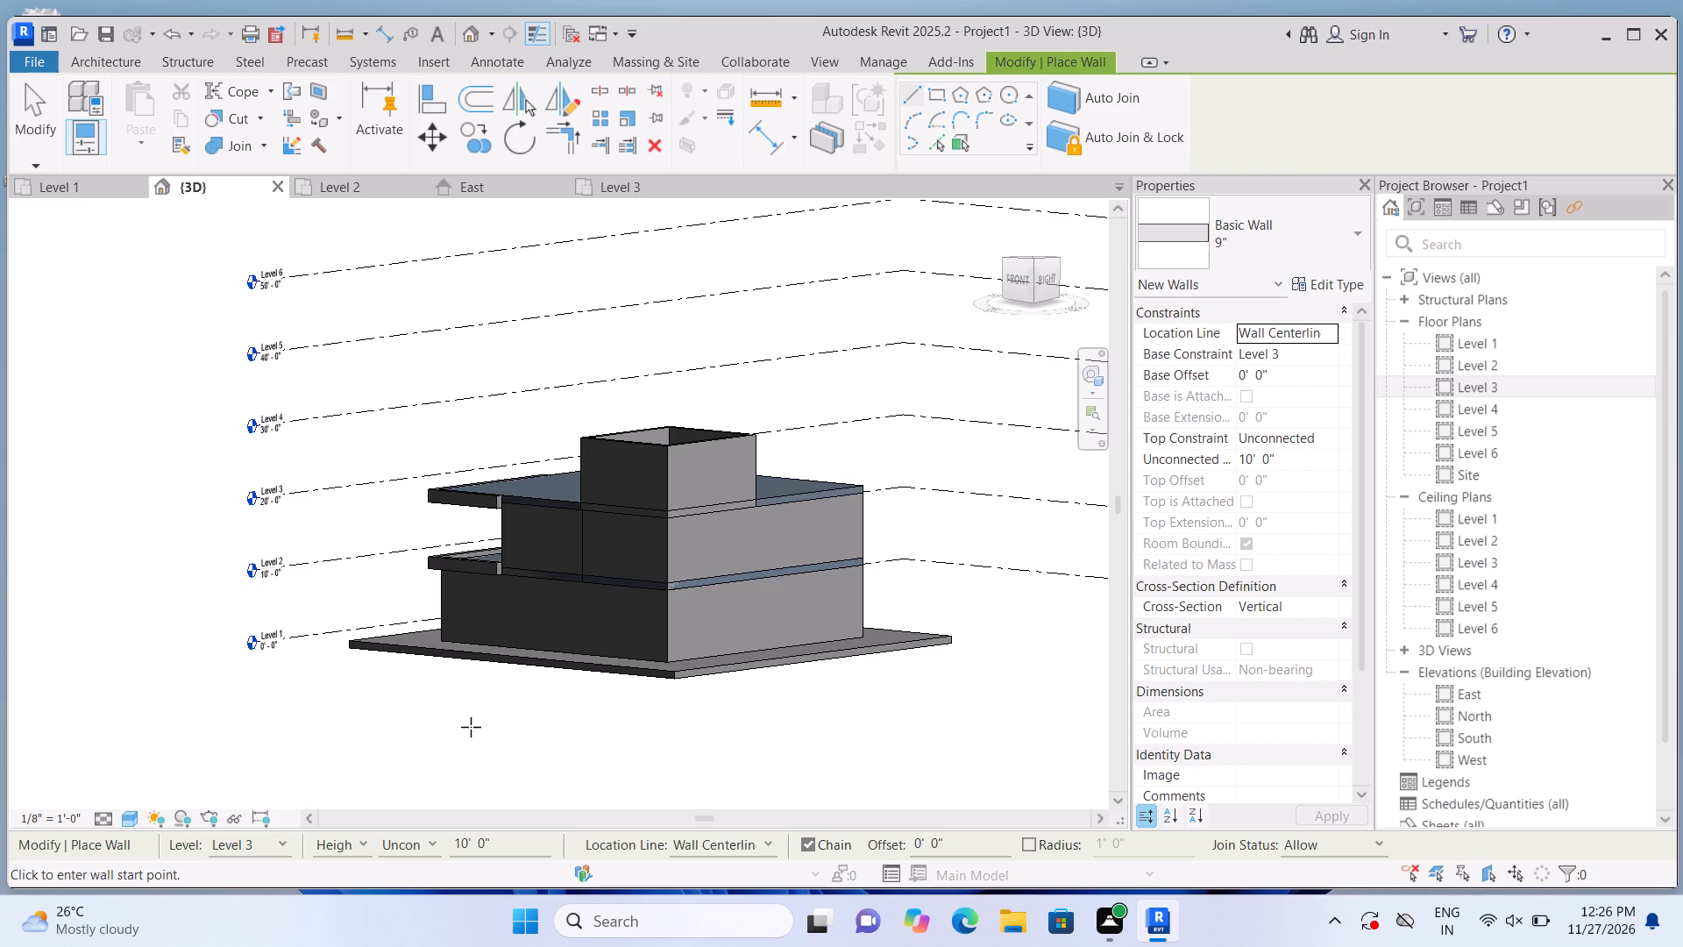
middle_click_drag(412, 715, 464, 742)
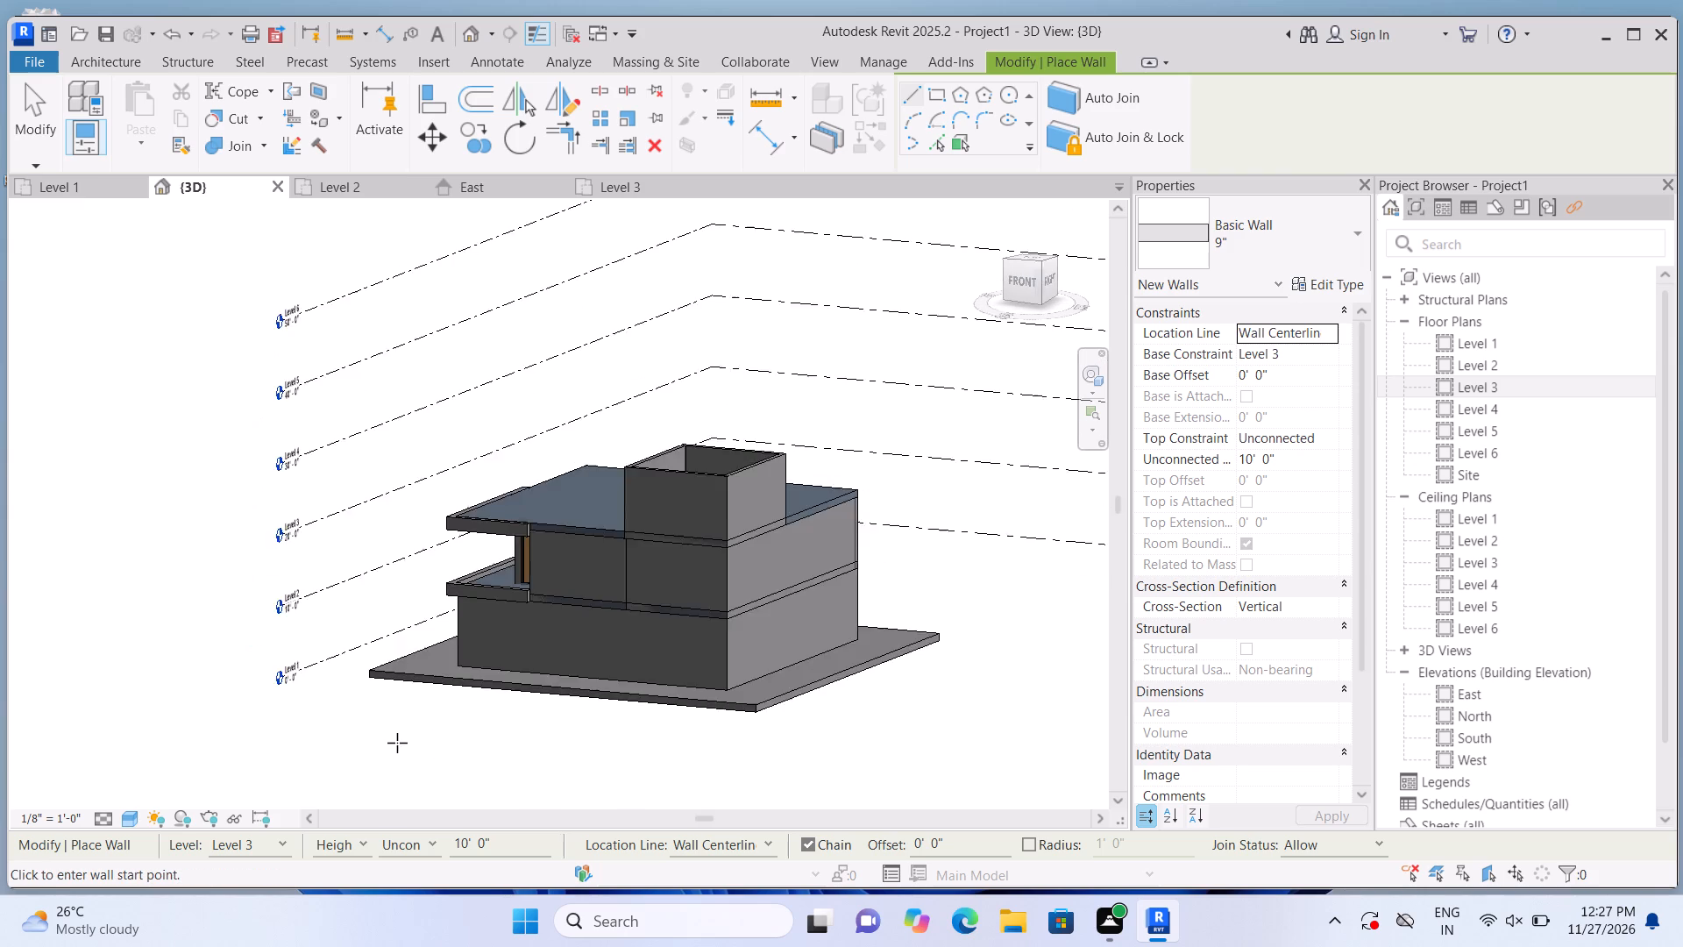
scroll(375, 744, "up", 1)
middle_click_drag(371, 744, 465, 773)
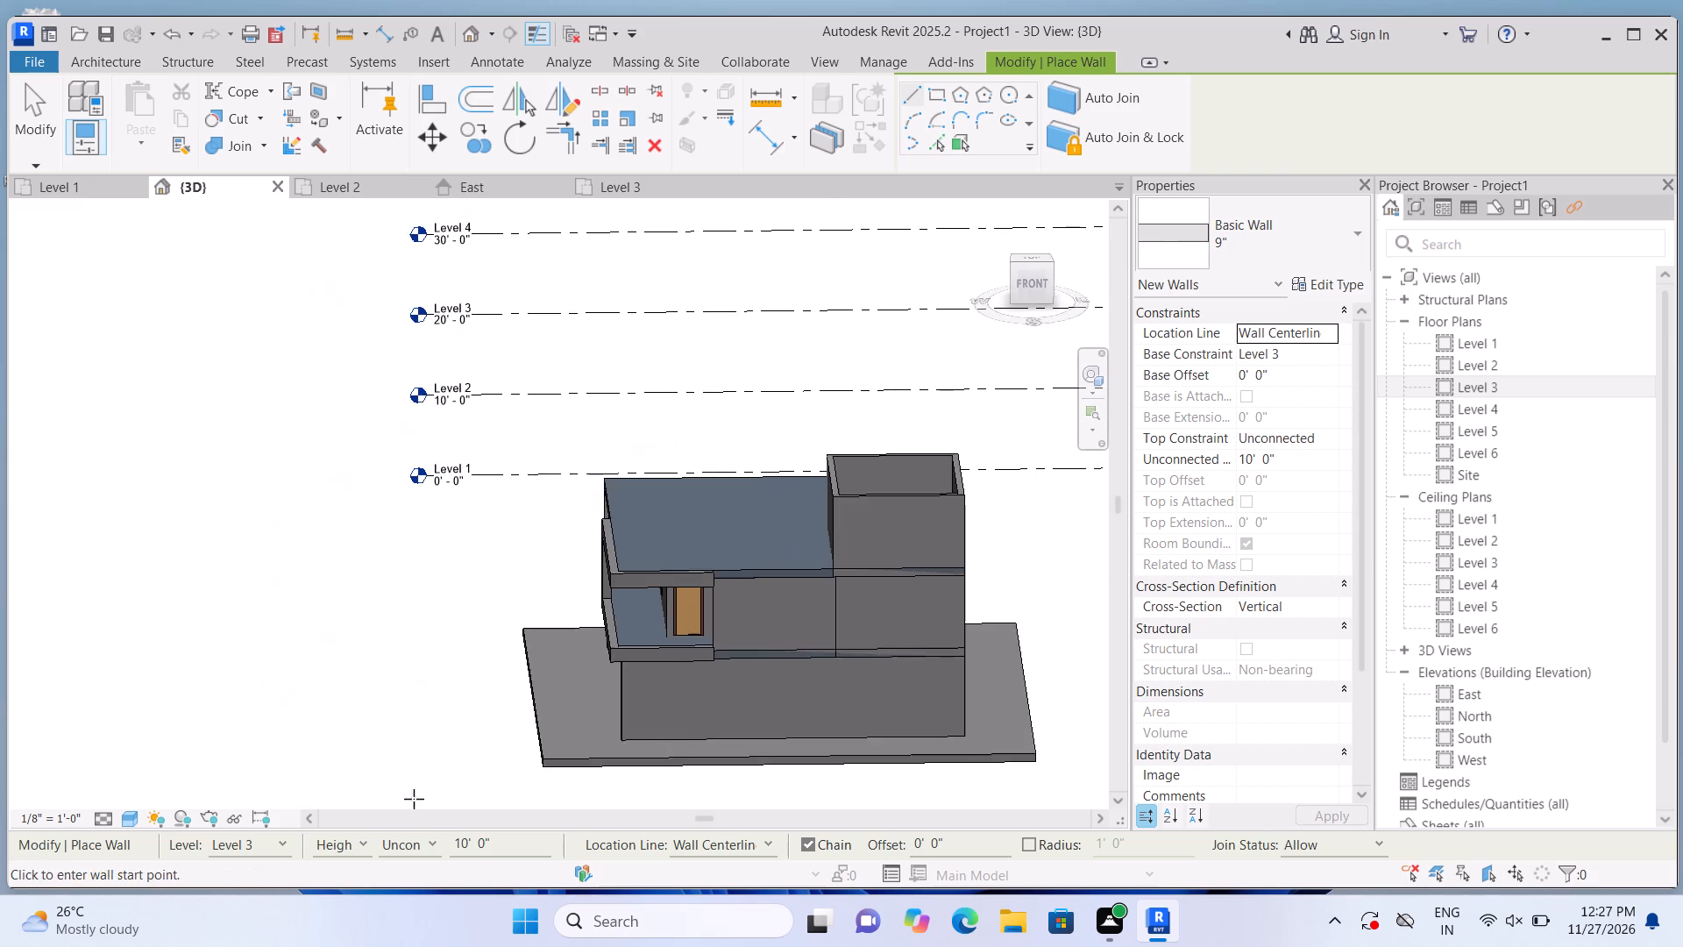
scroll(1009, 600, "up", 2)
key("Escape")
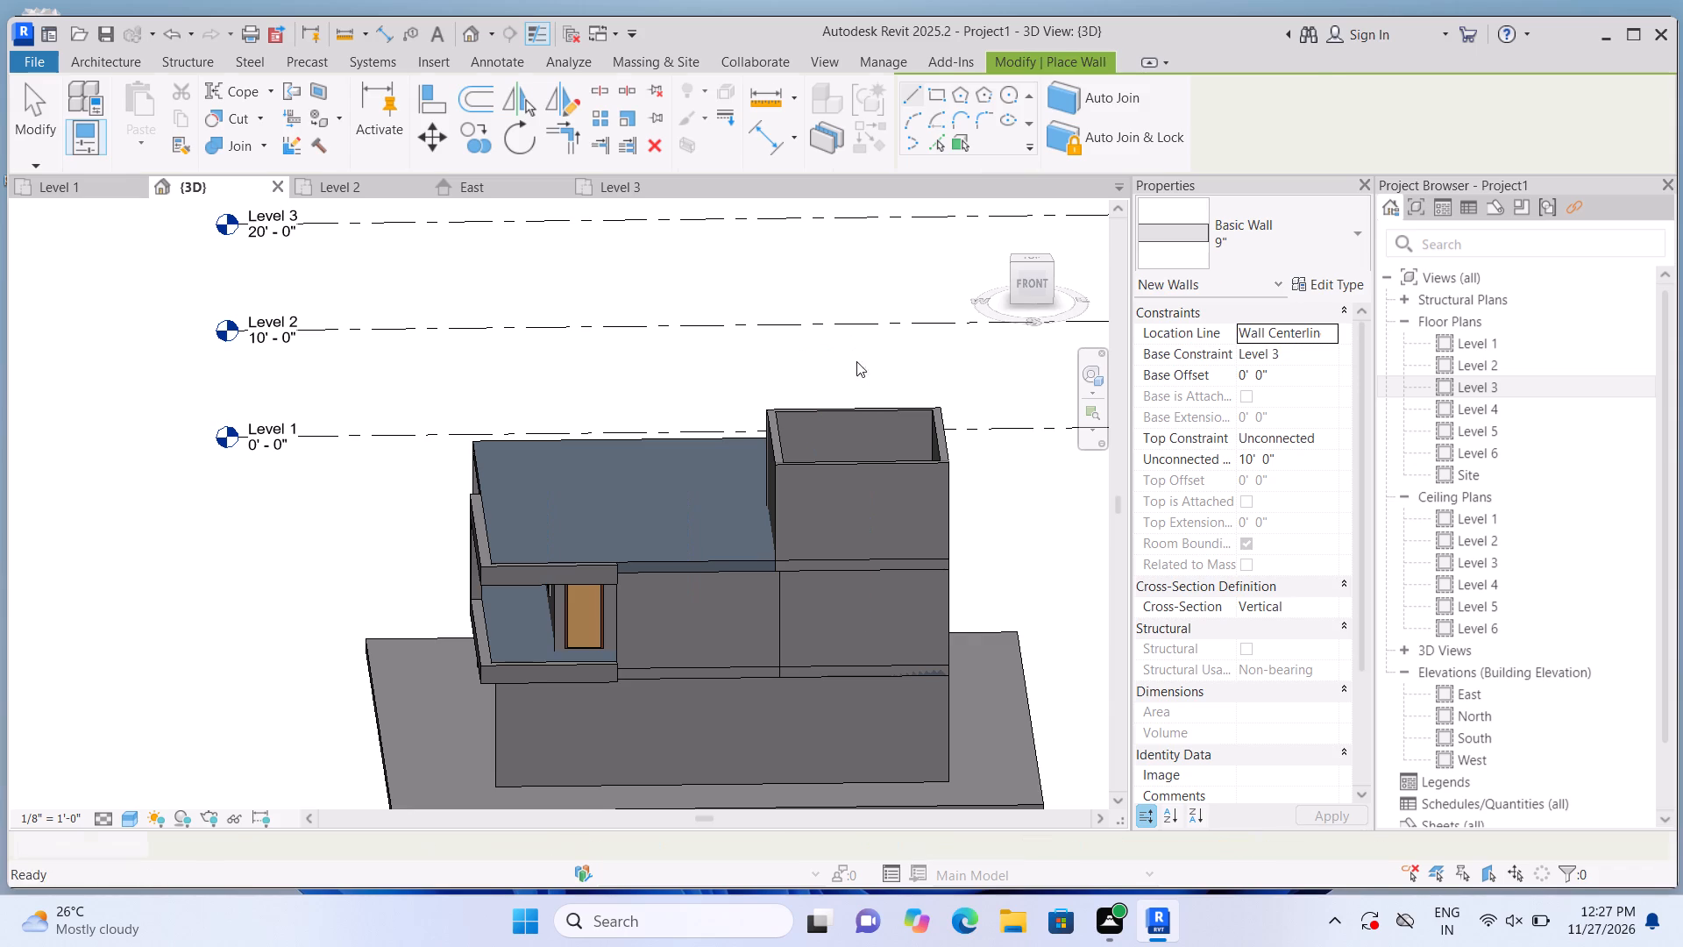
Delete the front wall of the enclosure on the roof slab.
left_click(857, 469)
key("Delete")
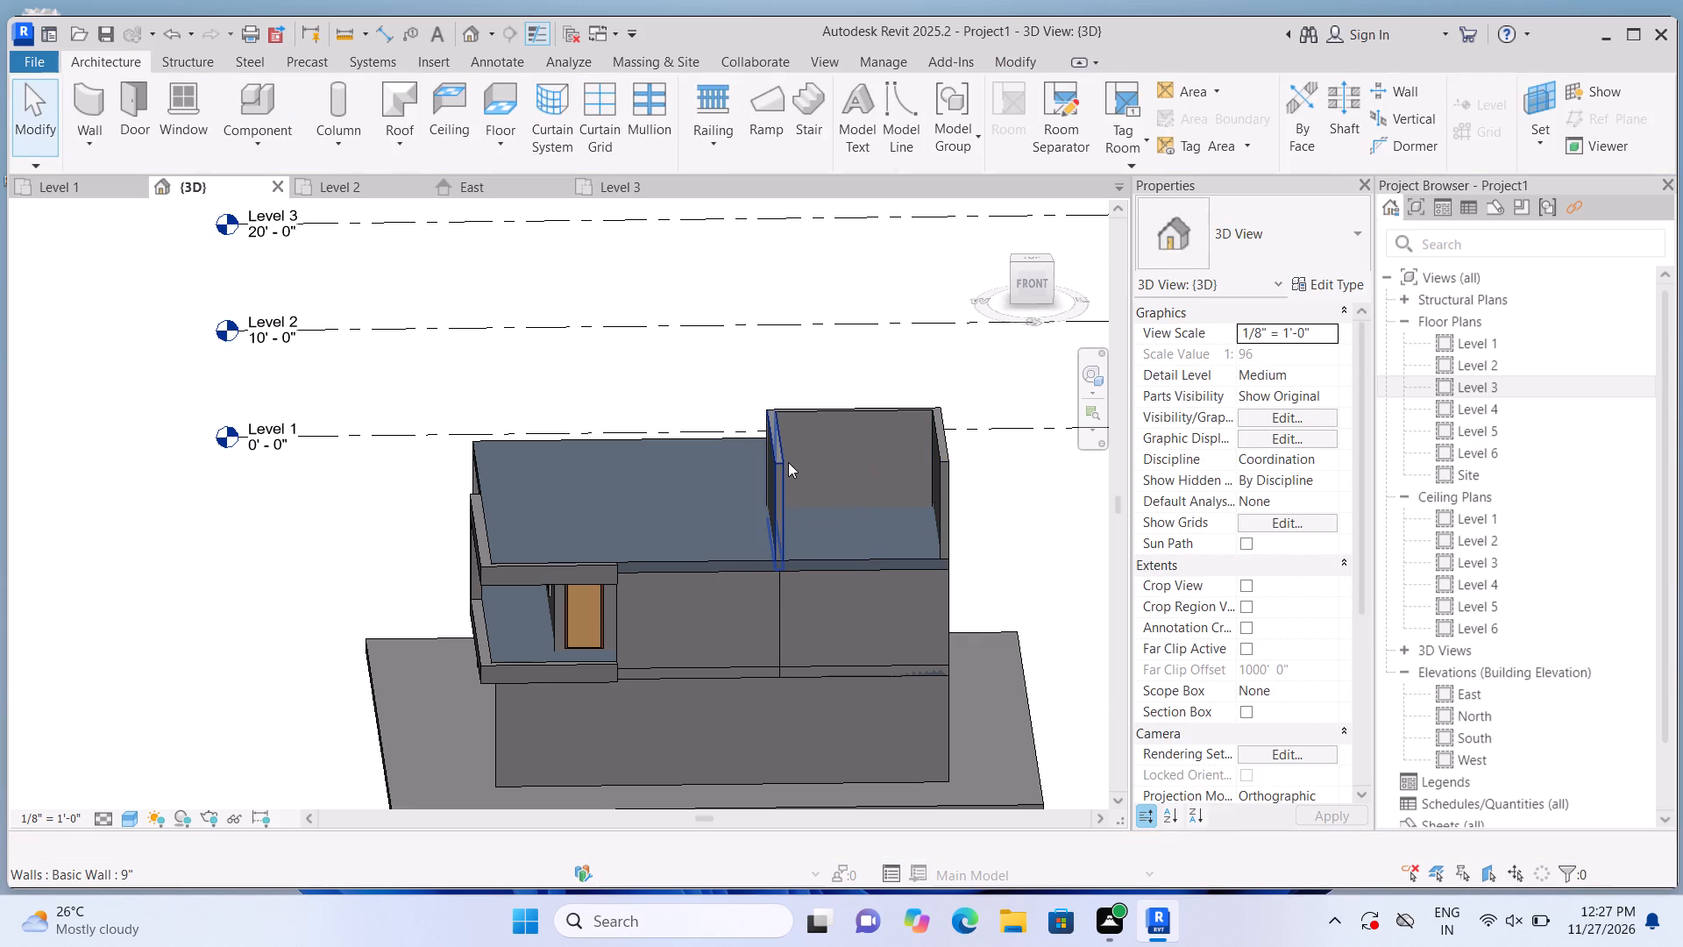
Select the enclosure's west 9" wall, the one beside the open part of the roof slab.
double_click(788, 462)
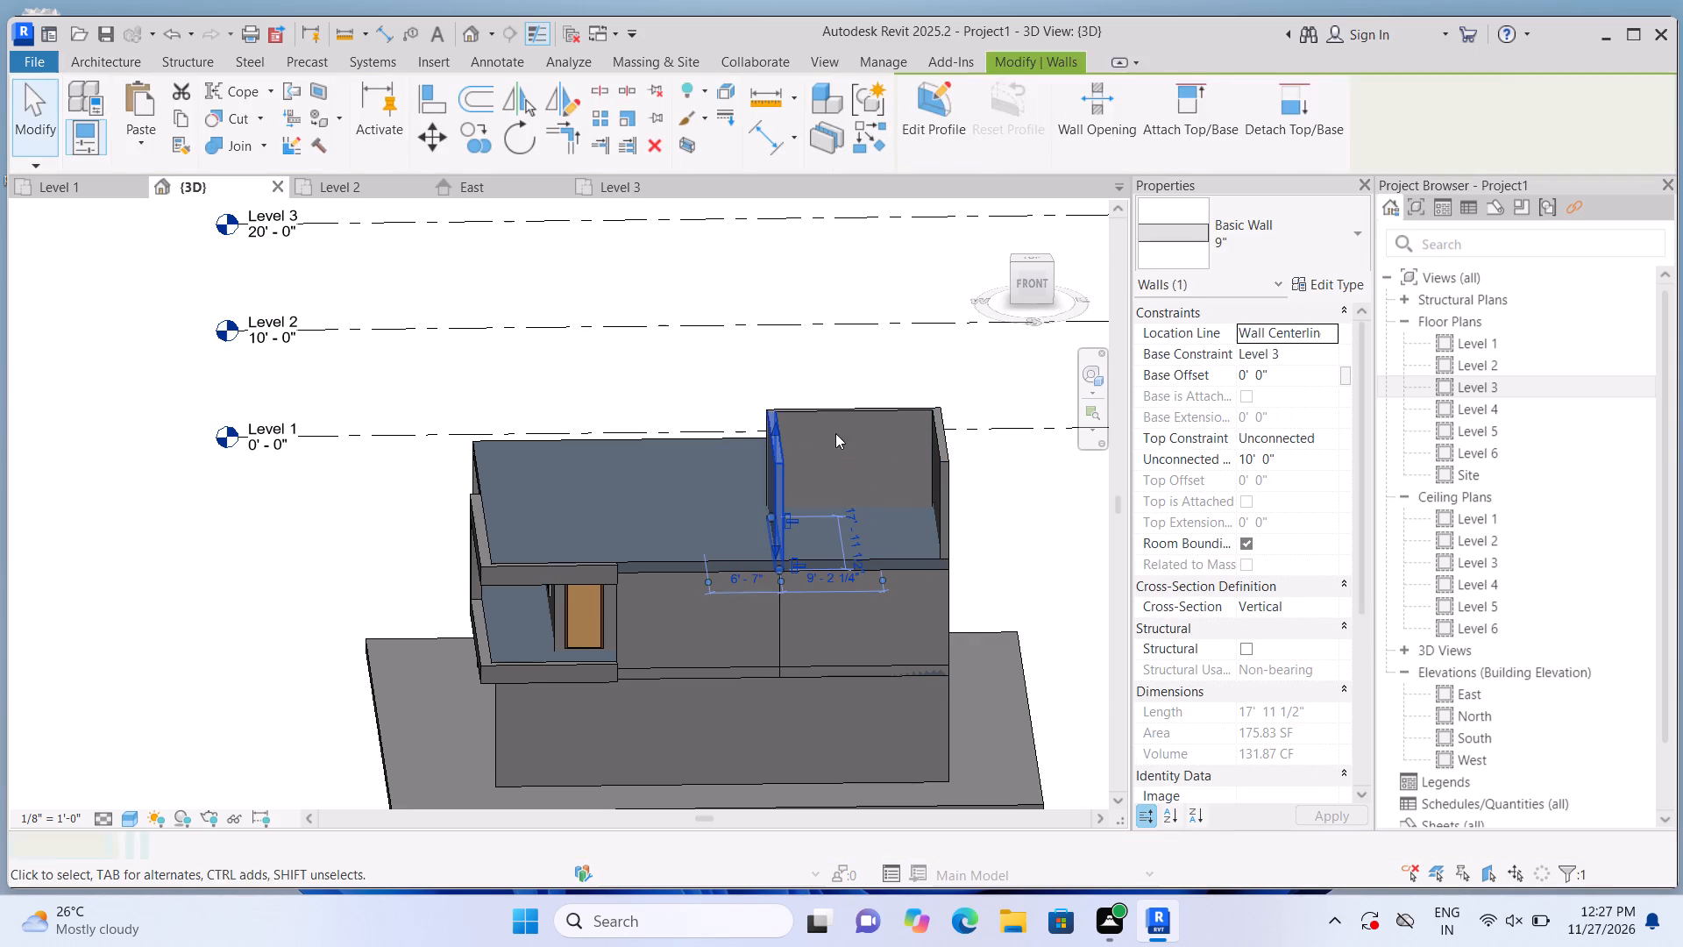
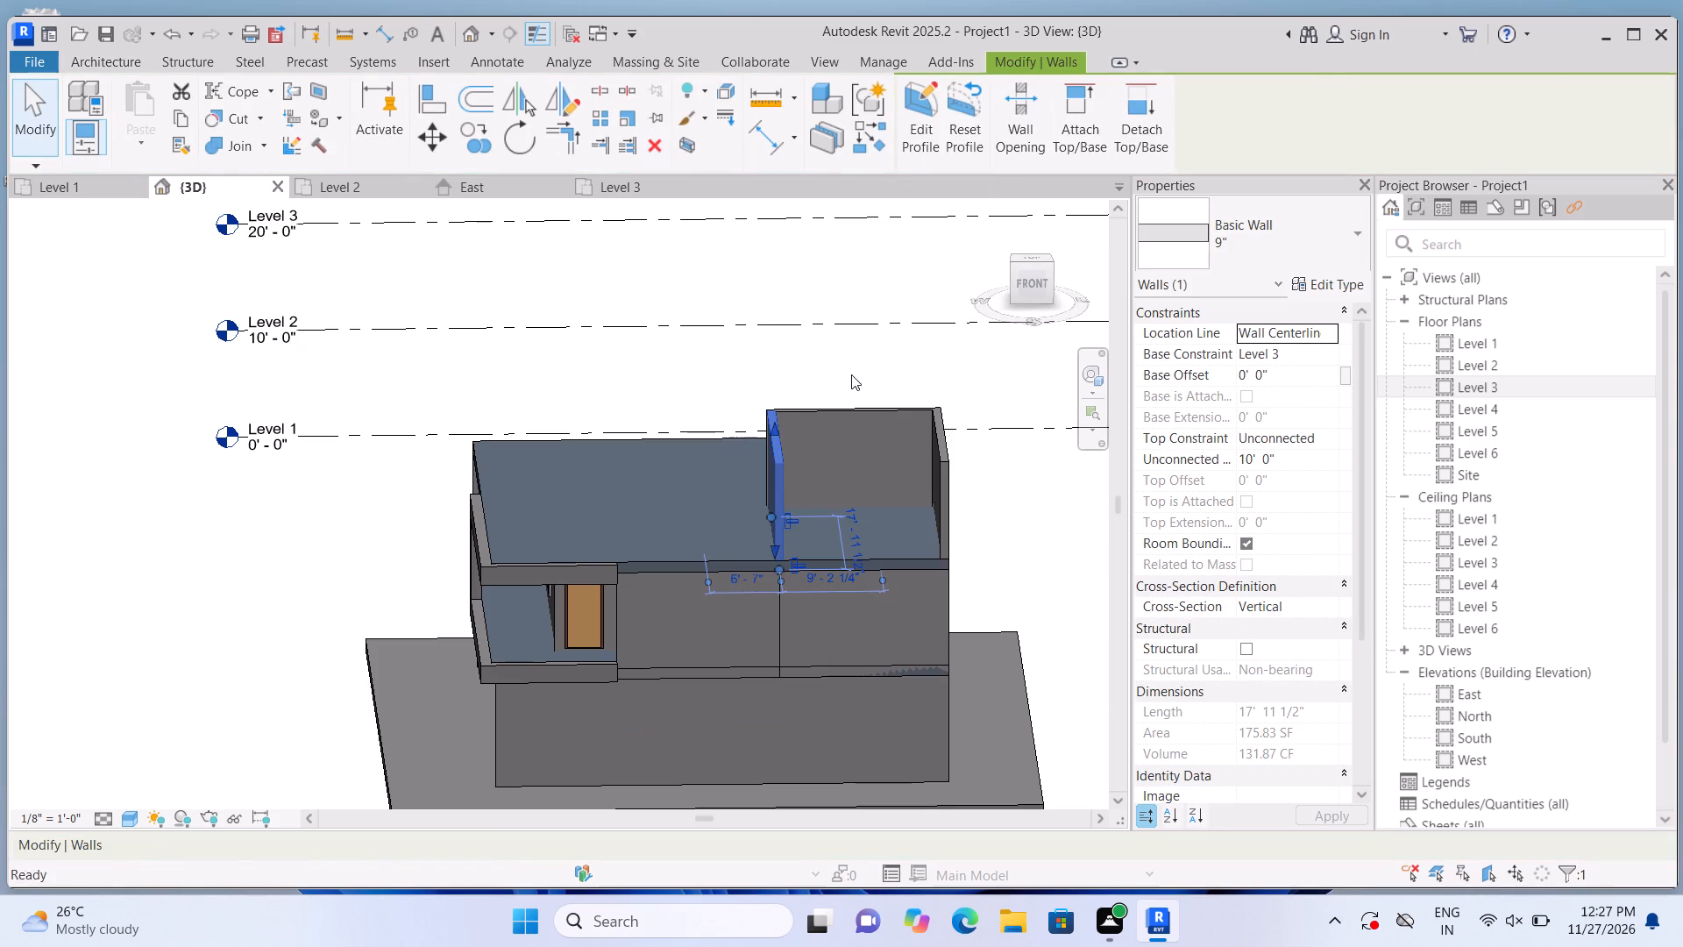
Delete the enclosure's remaining back and east walls from the roof slab.
left_click(910, 474)
key("Delete")
left_click(934, 488)
key("Delete")
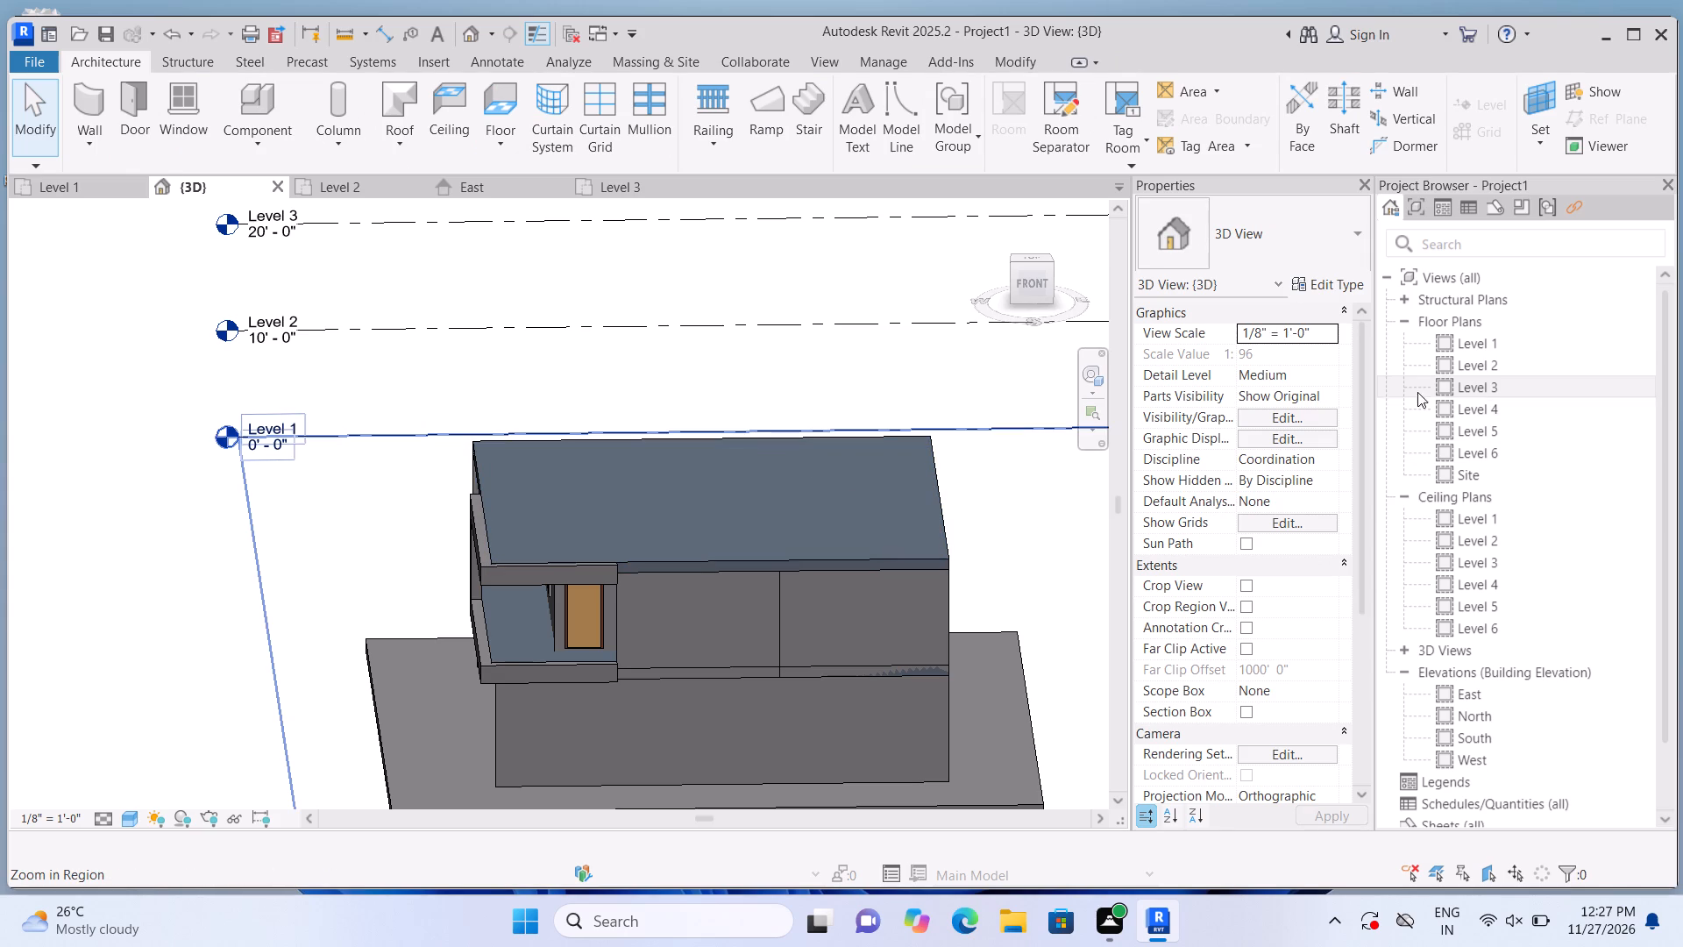
On the Level 3 plan, draw a 5'-0" long 9" wall, 10'-0" high, along the roof's front edge just east of the corner step.
double_click(1448, 384)
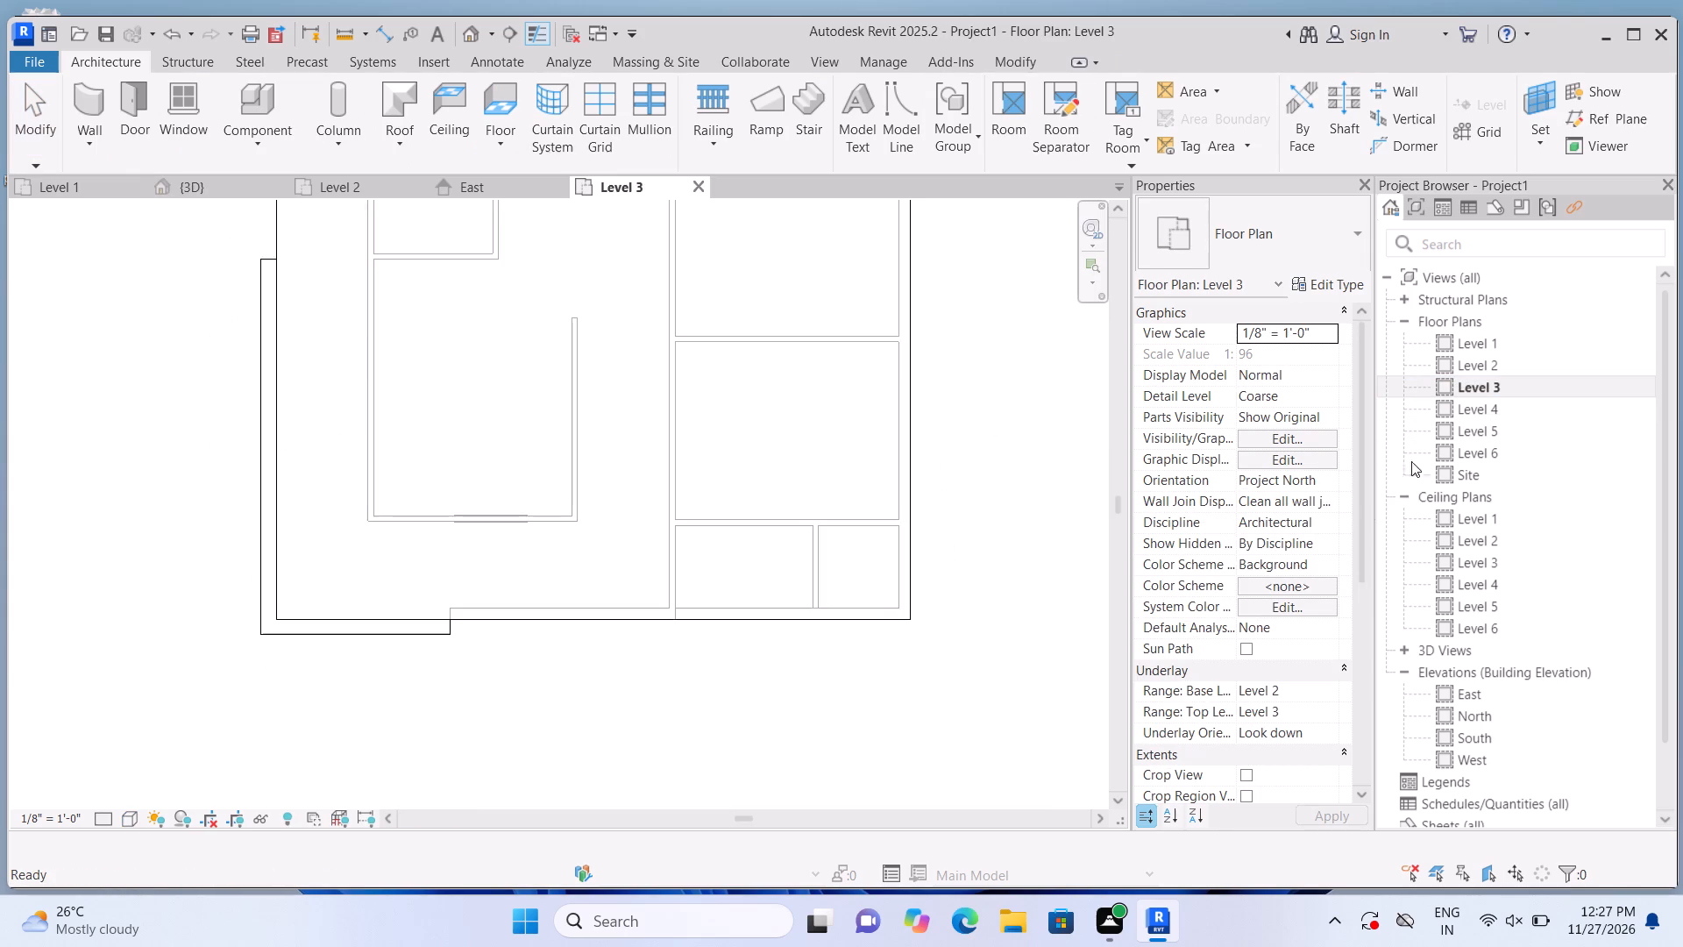
scroll(749, 742, "down", 4)
scroll(547, 742, "up", 2)
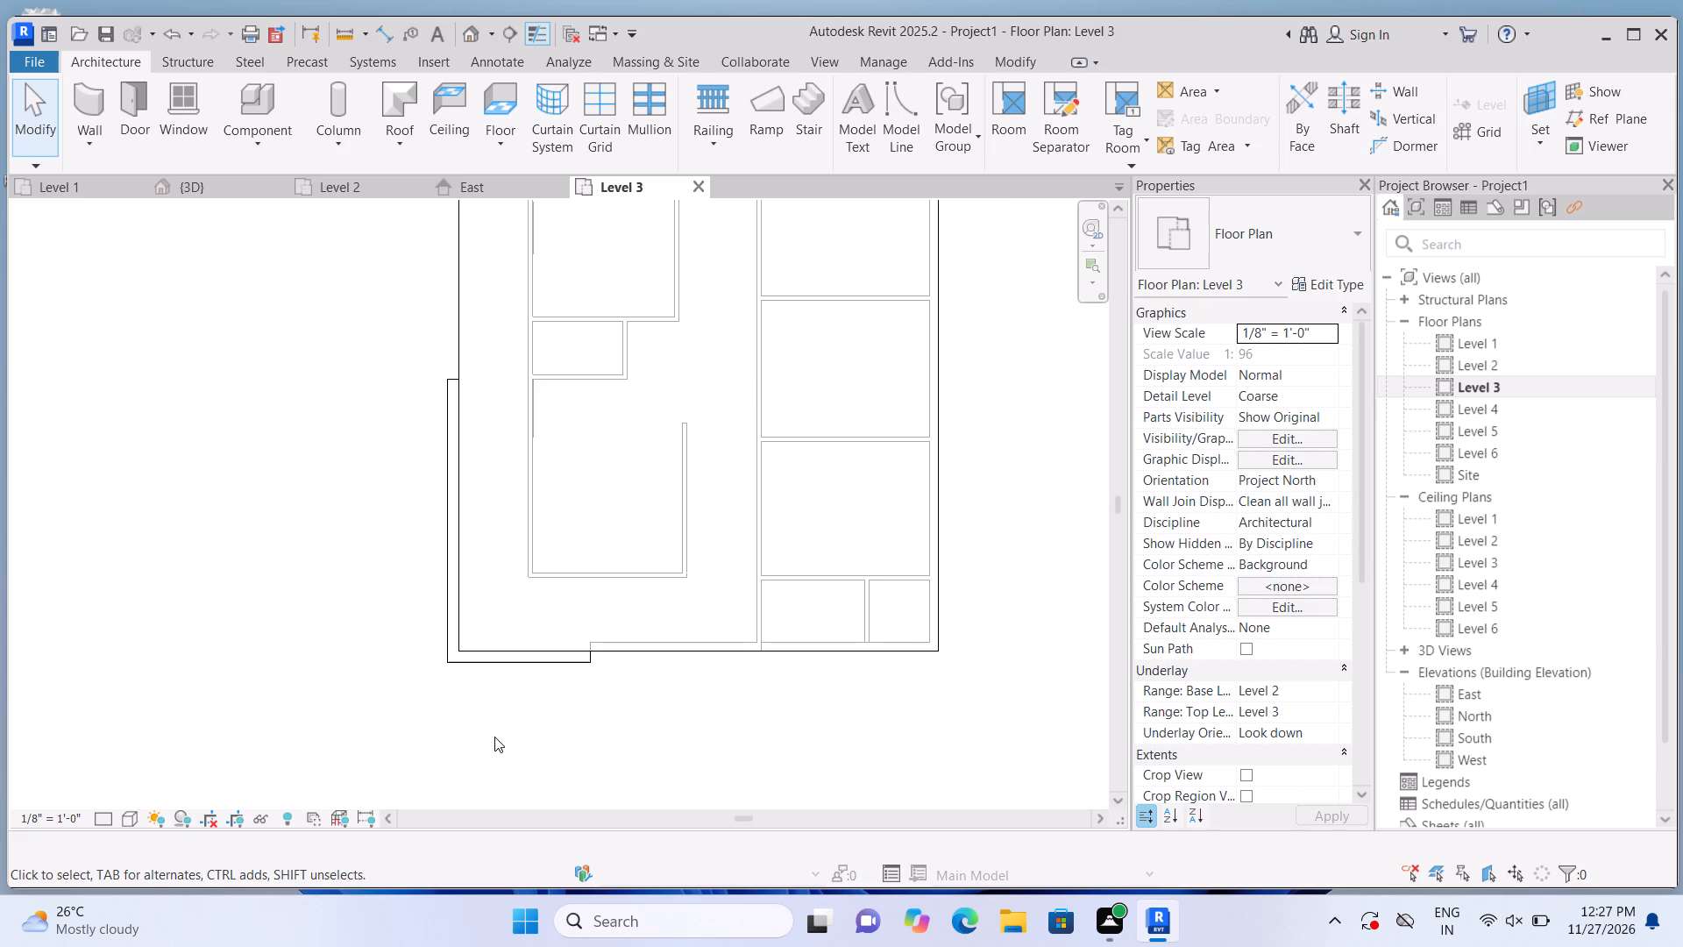
scroll(471, 729, "up", 1)
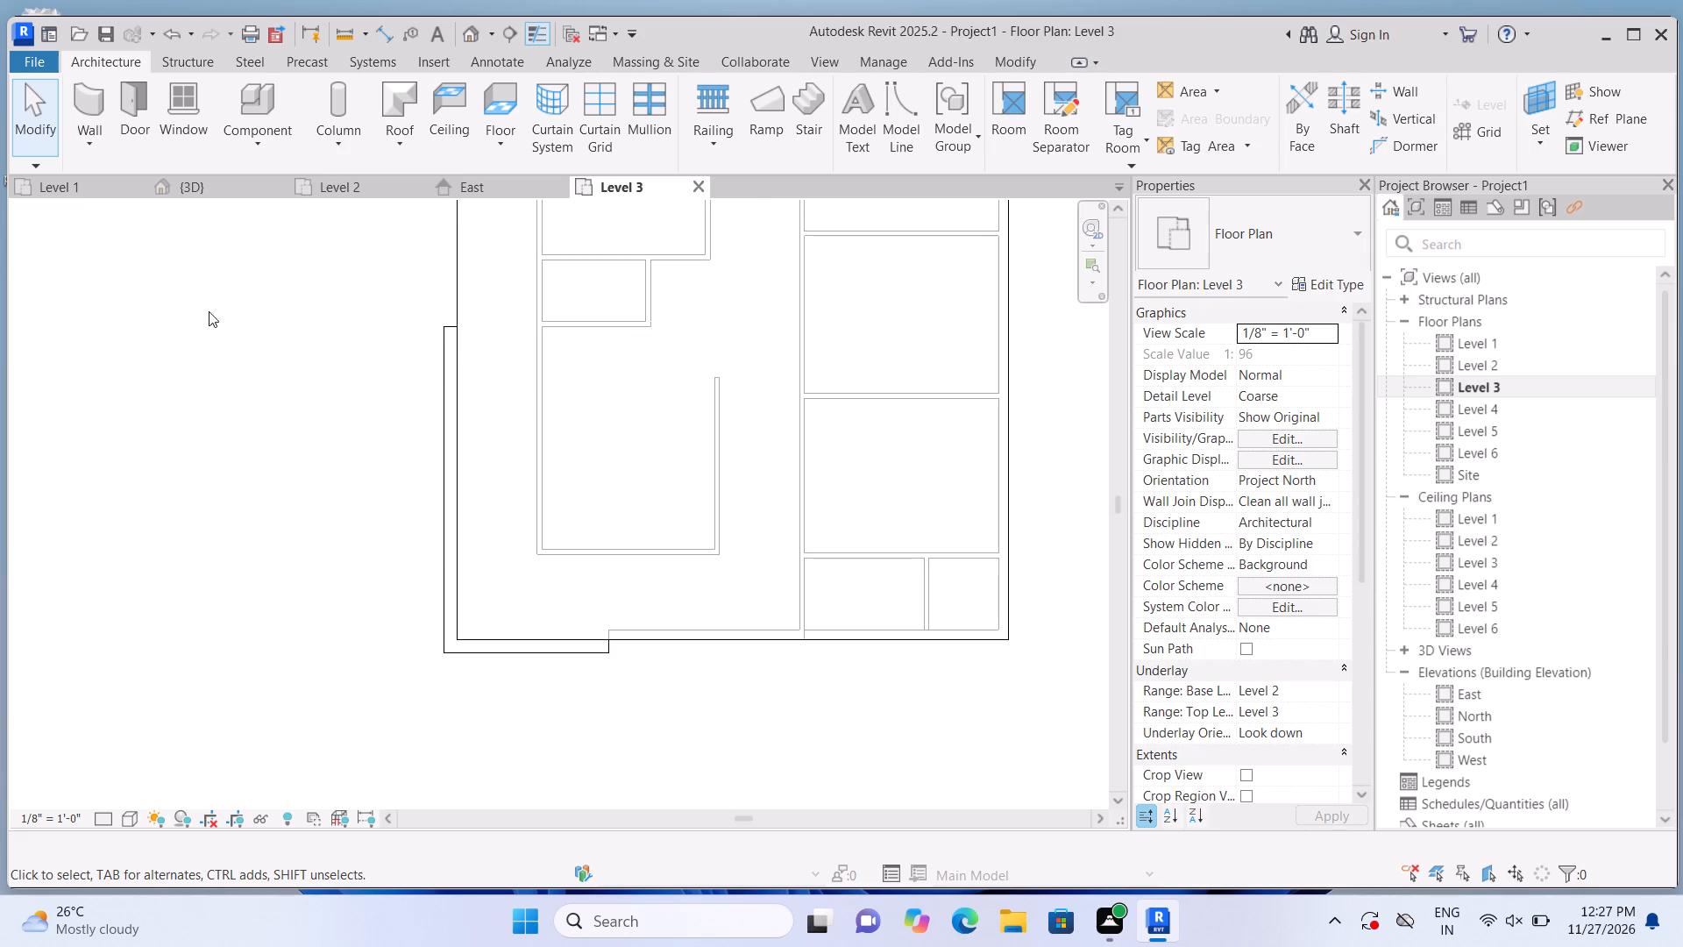
left_click(90, 101)
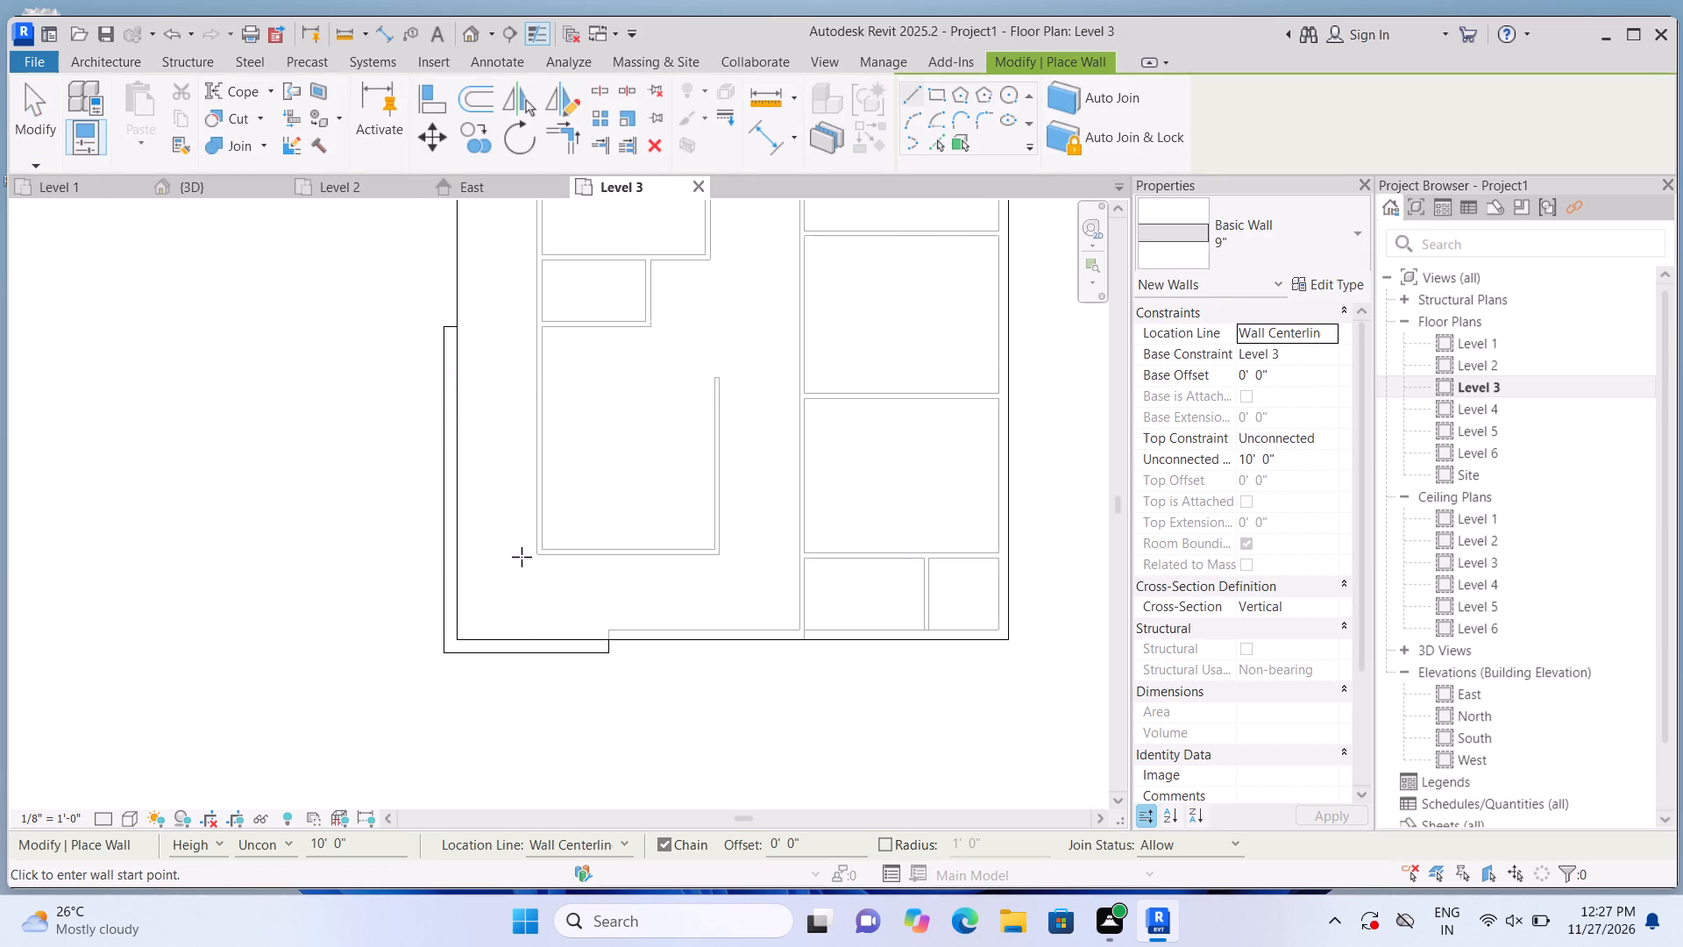
scroll(625, 645, "up", 2)
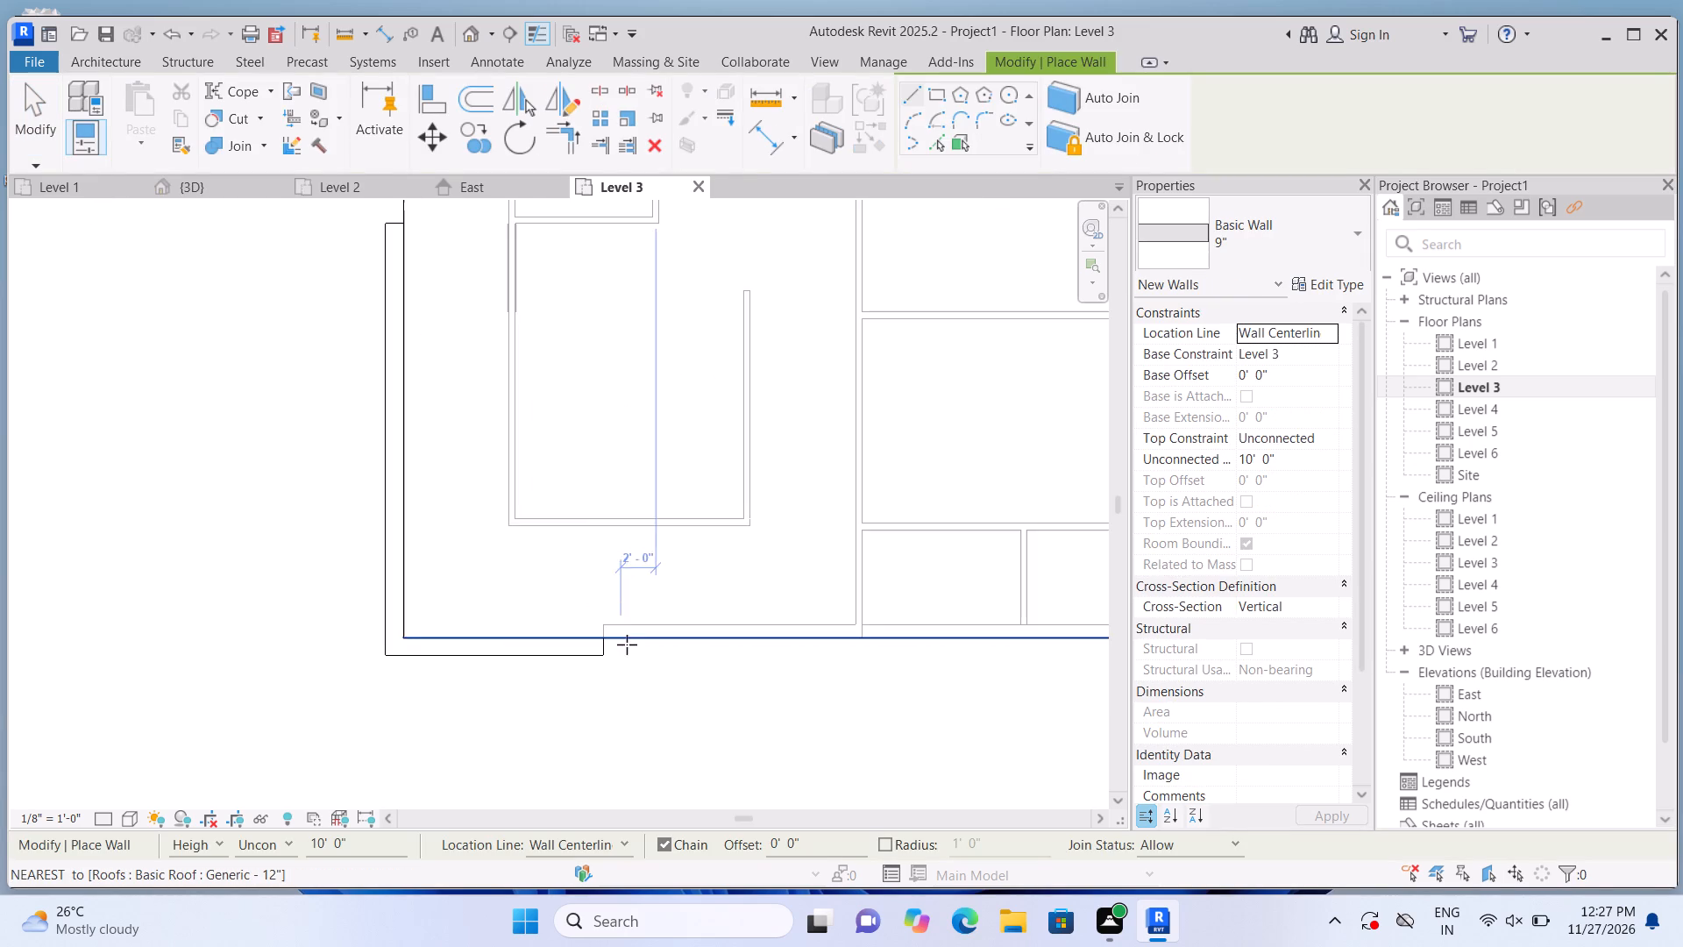
scroll(627, 644, "up", 5)
left_click(613, 624)
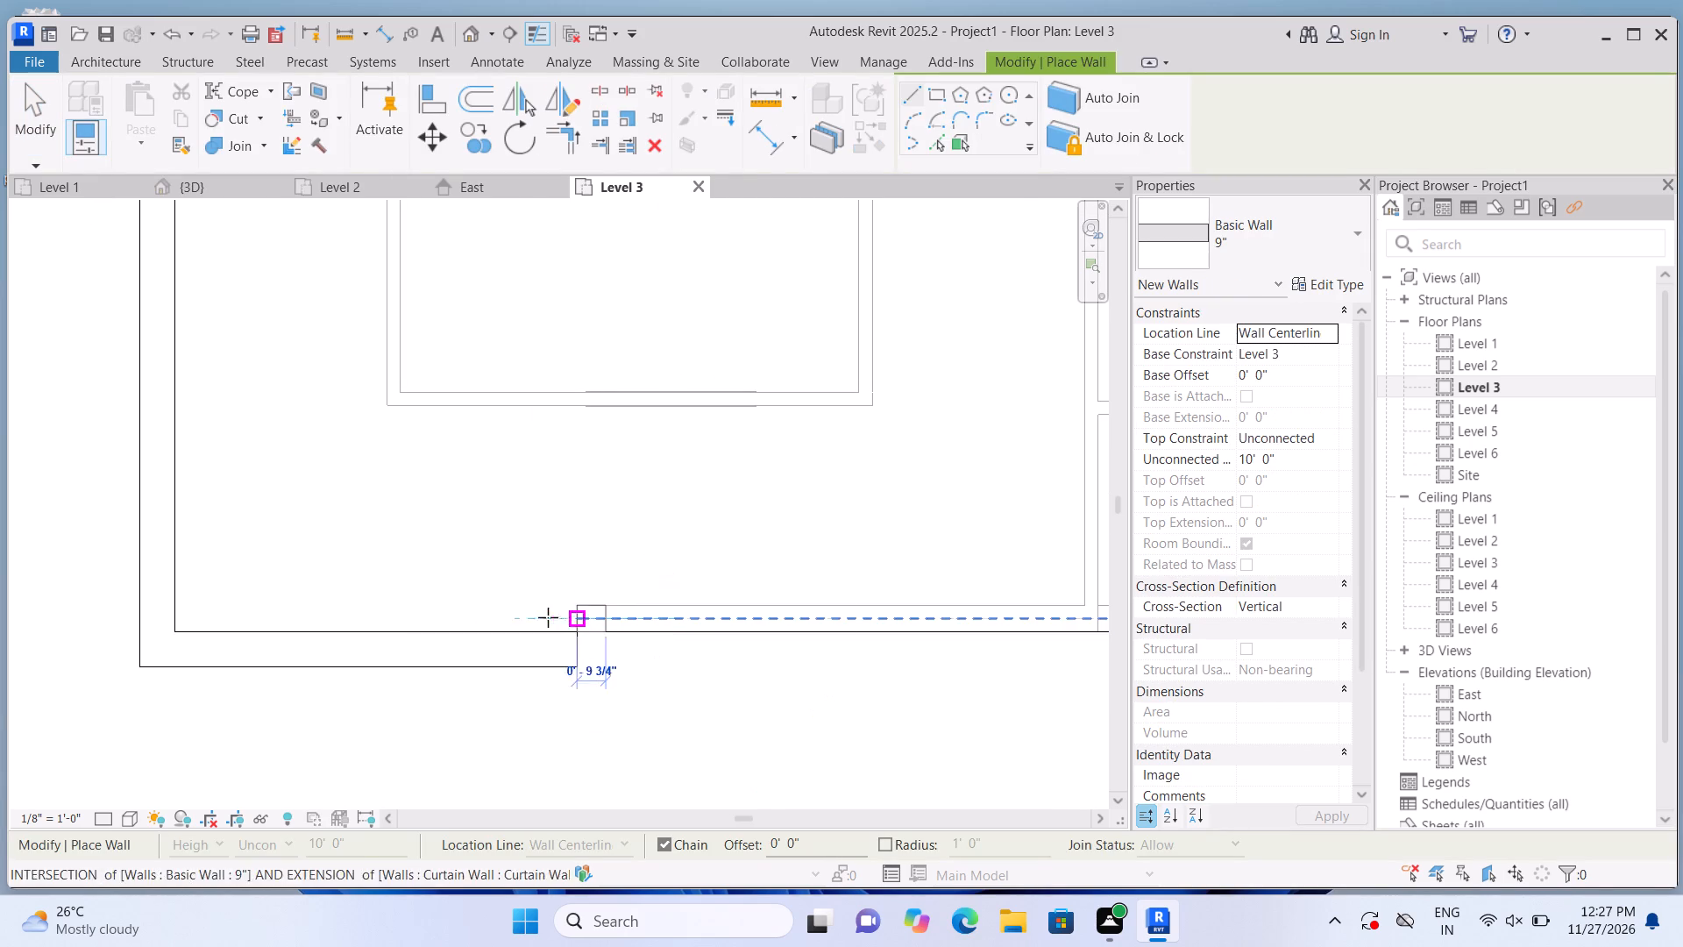
scroll(353, 628, "down", 3)
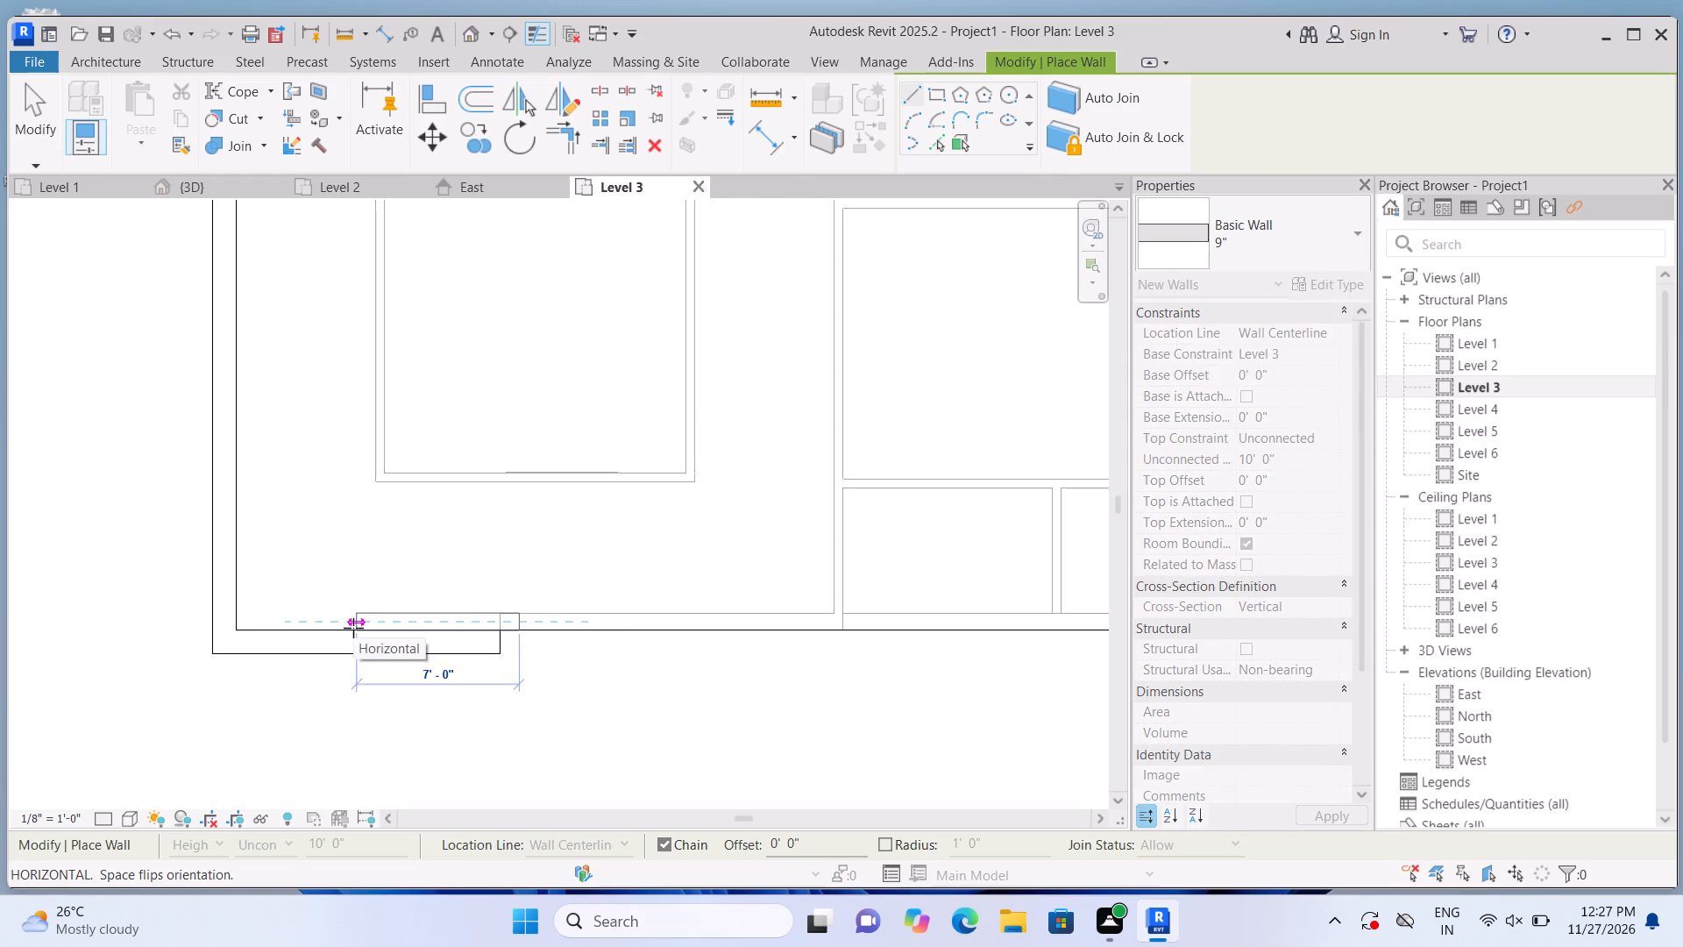
key("Escape")
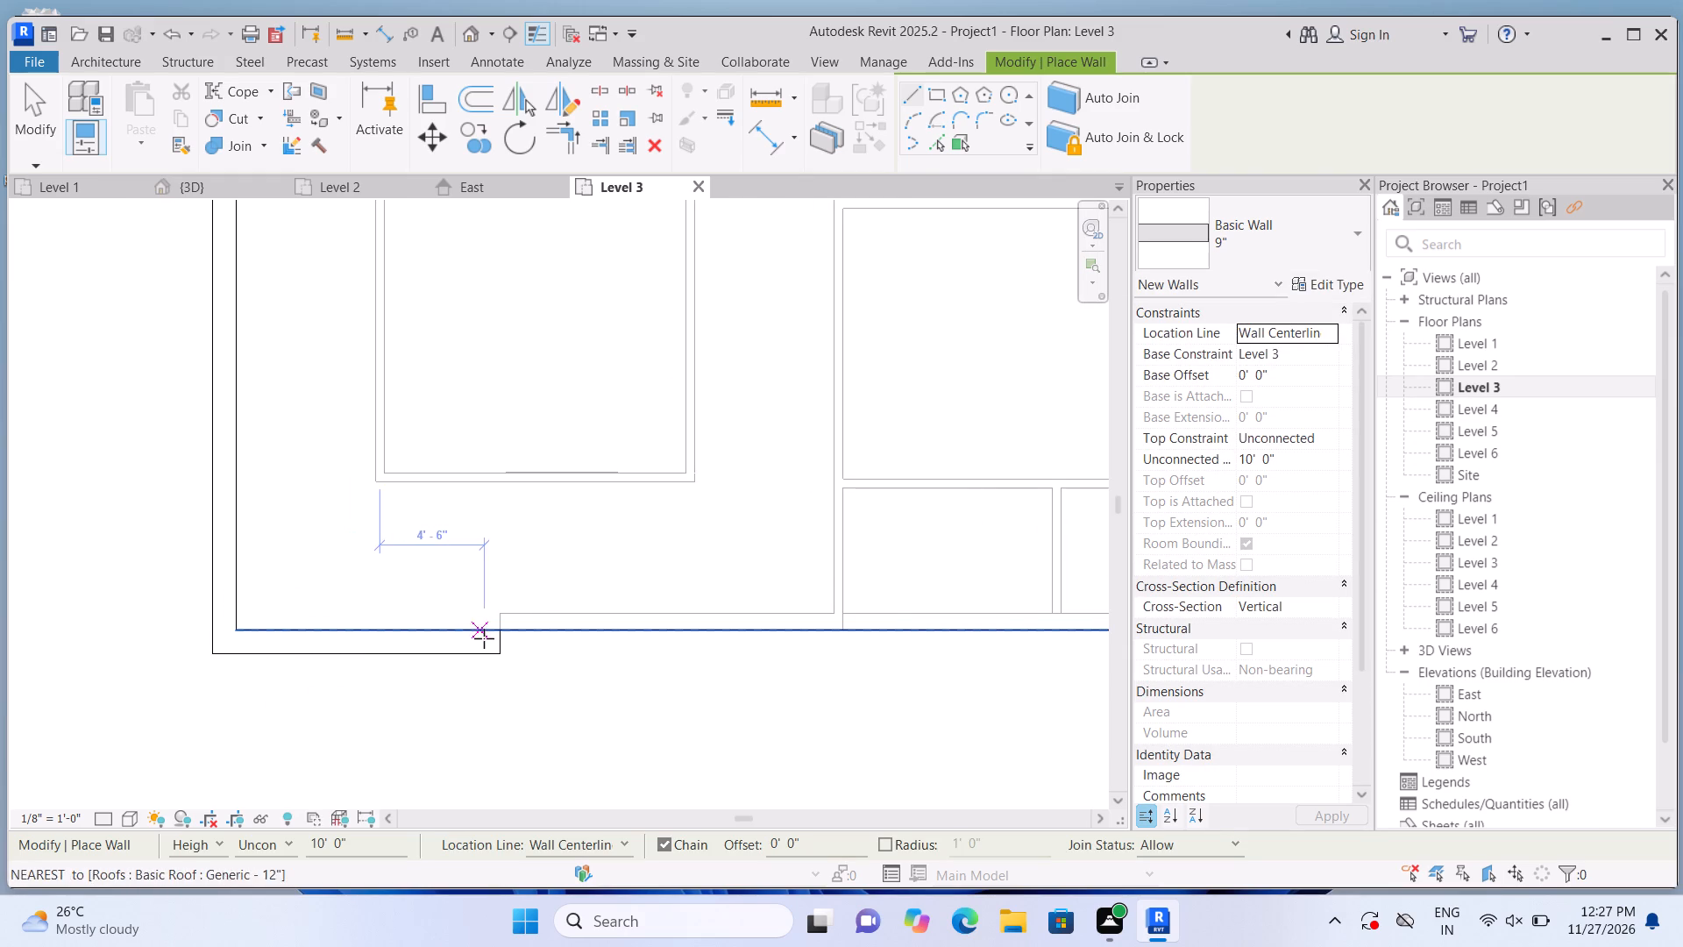
scroll(484, 638, "up", 2)
left_click(527, 620)
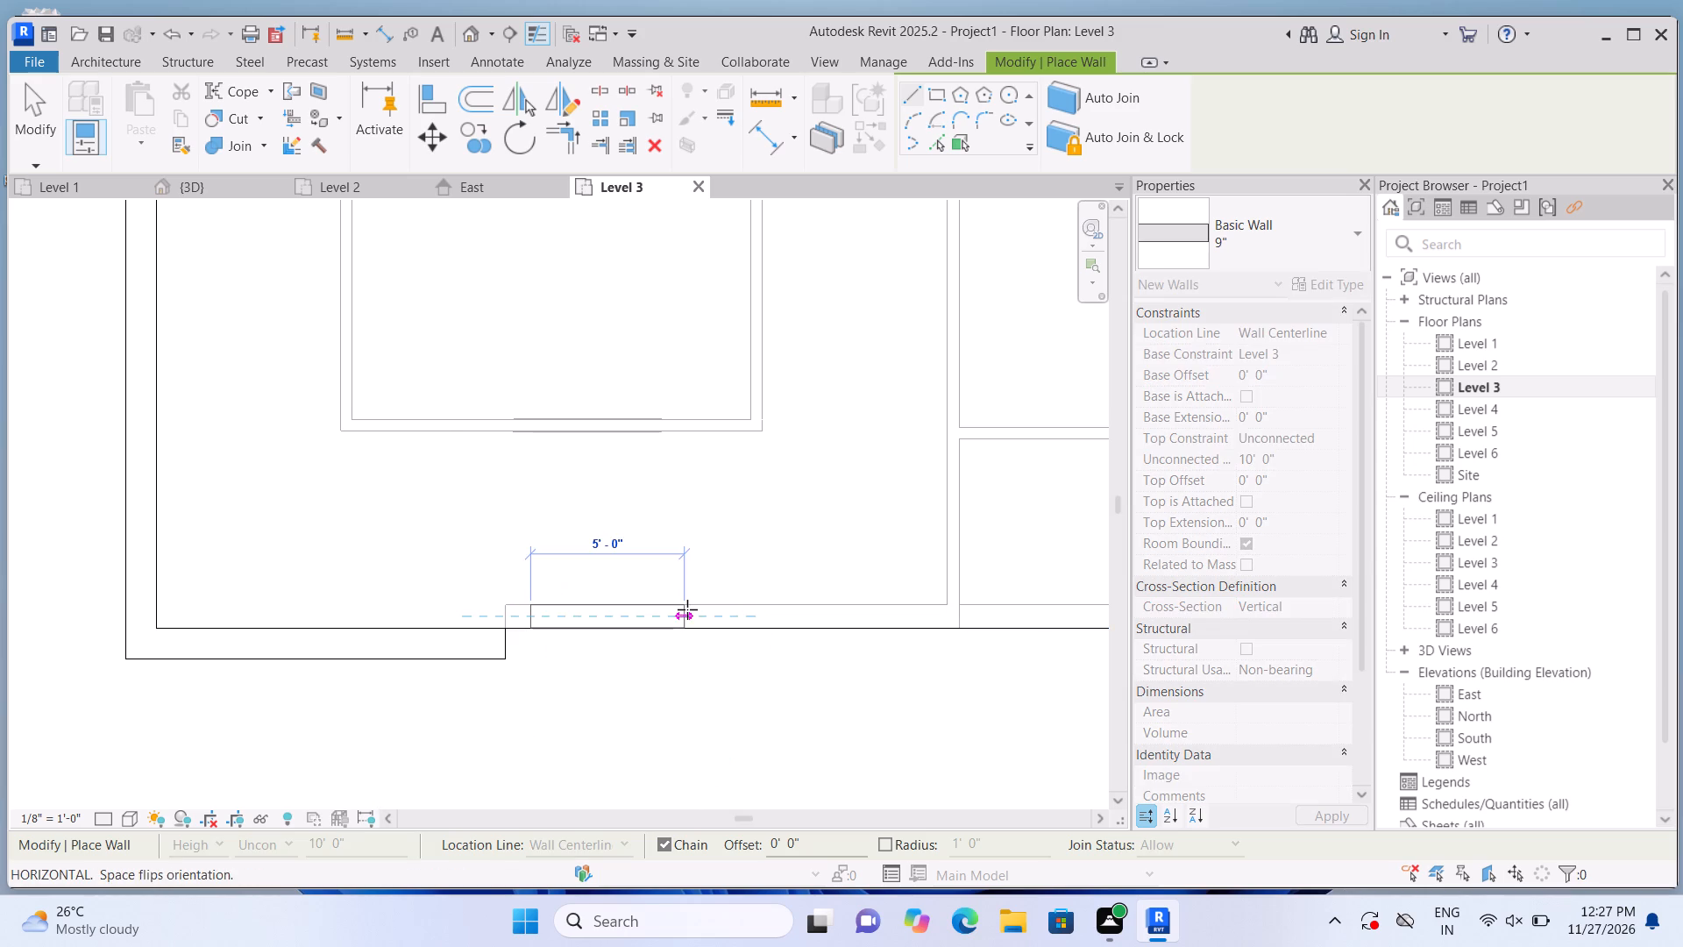
left_click(690, 609)
key("Escape")
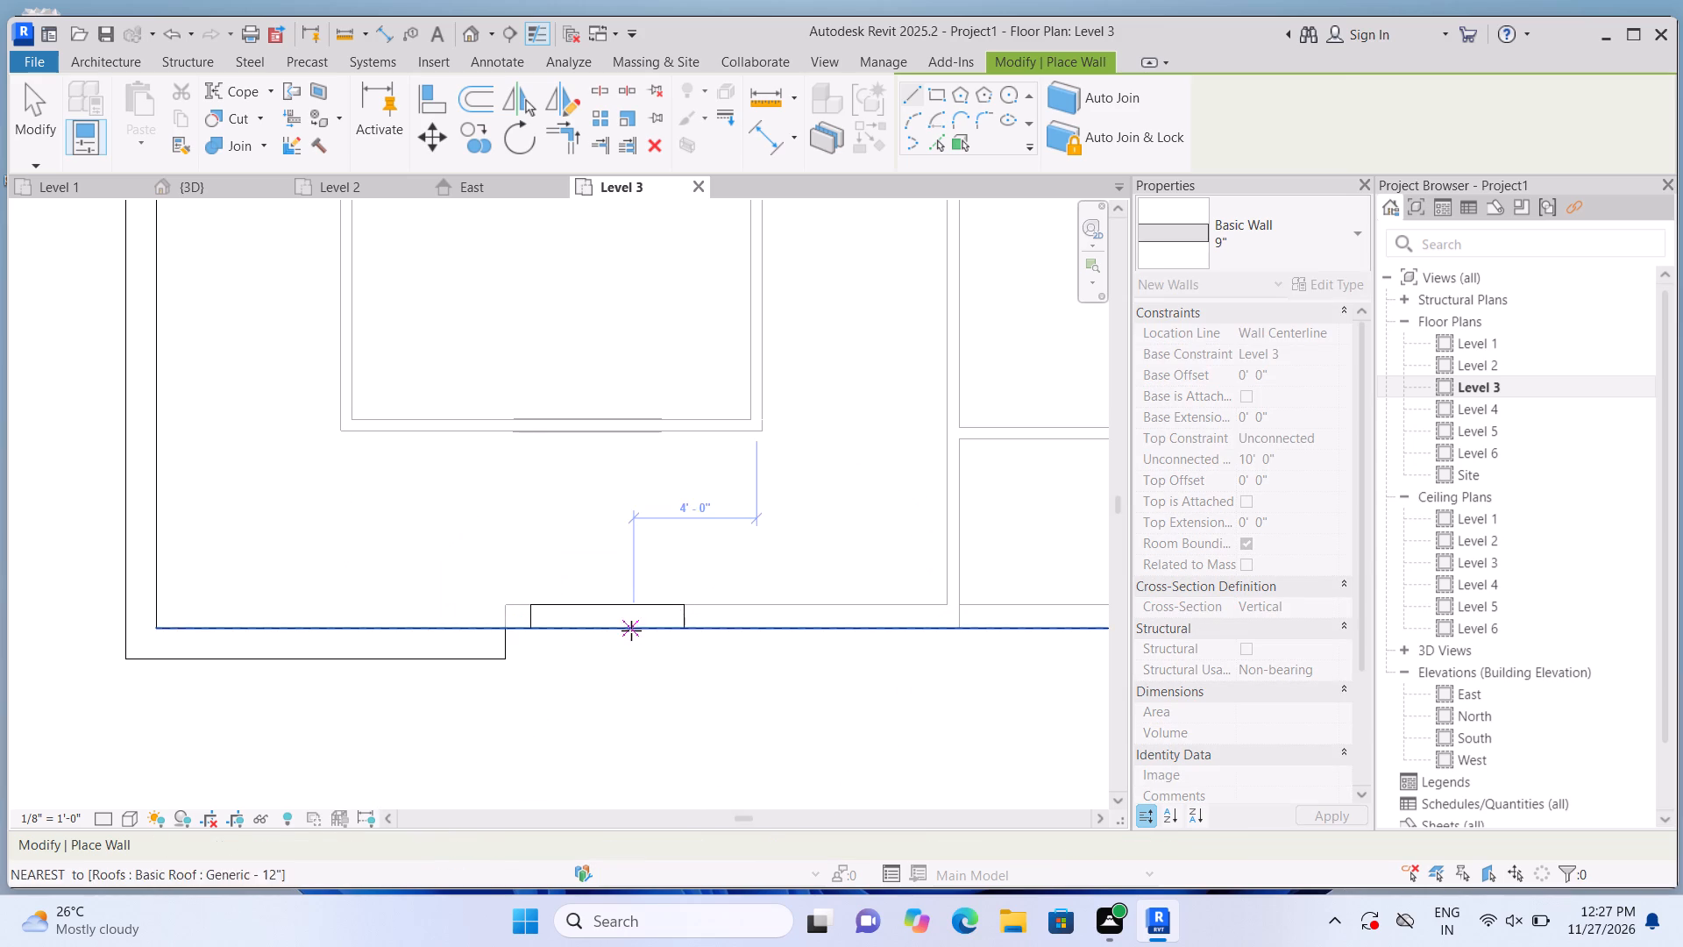
key("Escape")
Open the profile of the new 5'-0" front wall for editing.
double_click(635, 616)
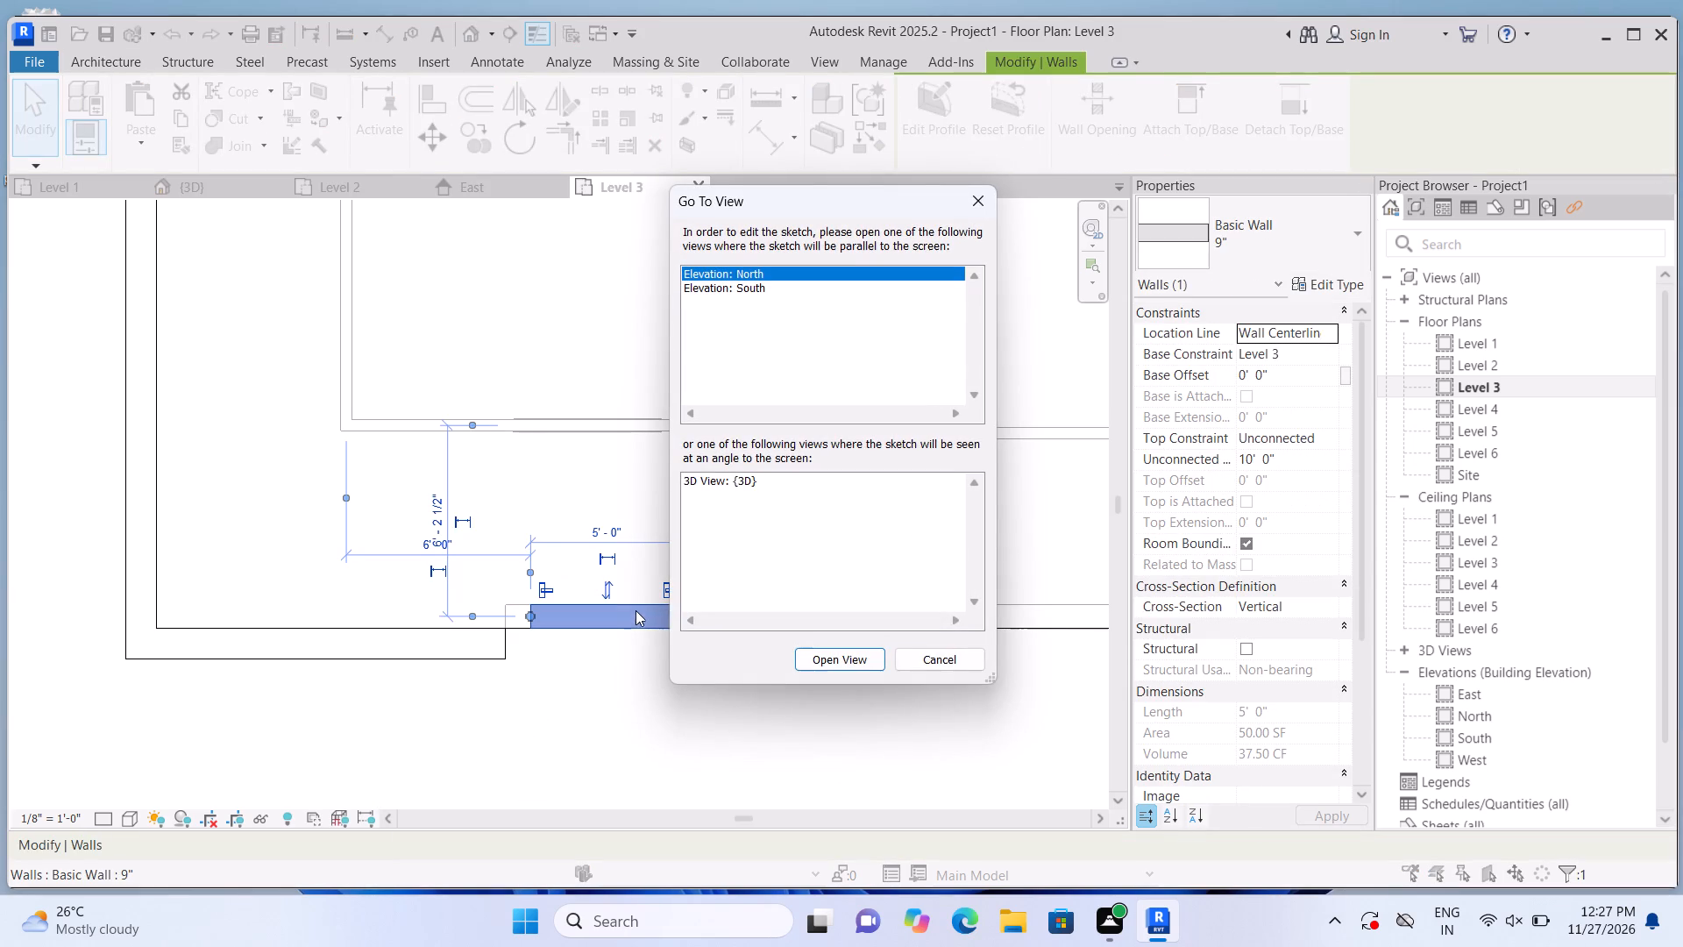
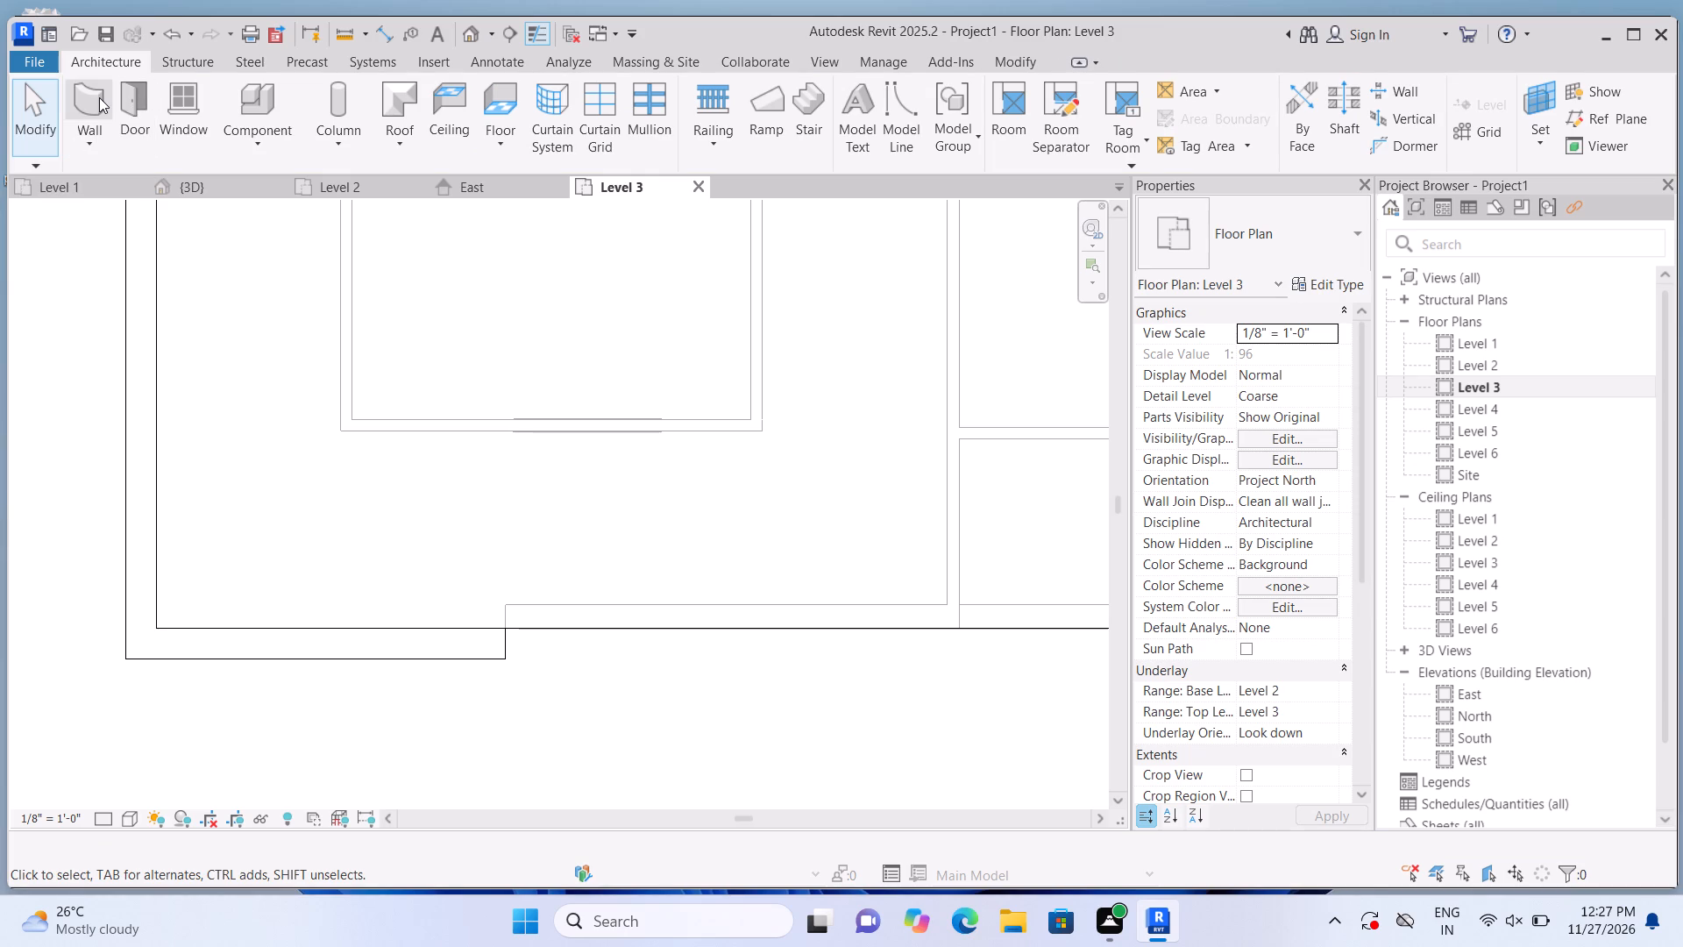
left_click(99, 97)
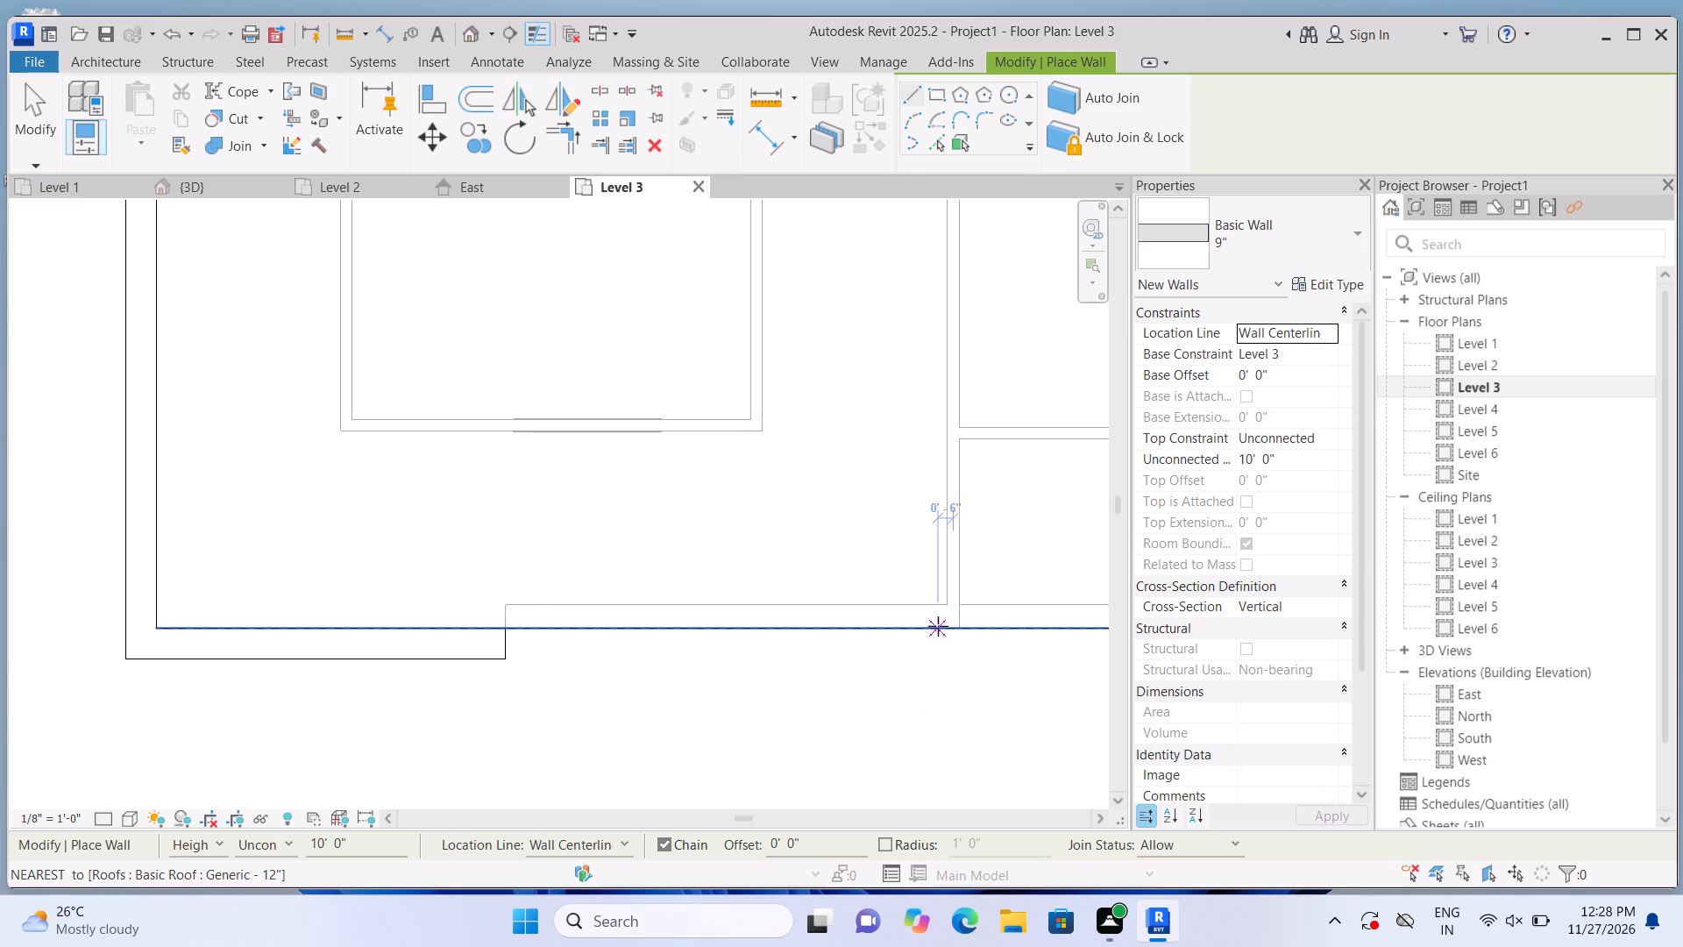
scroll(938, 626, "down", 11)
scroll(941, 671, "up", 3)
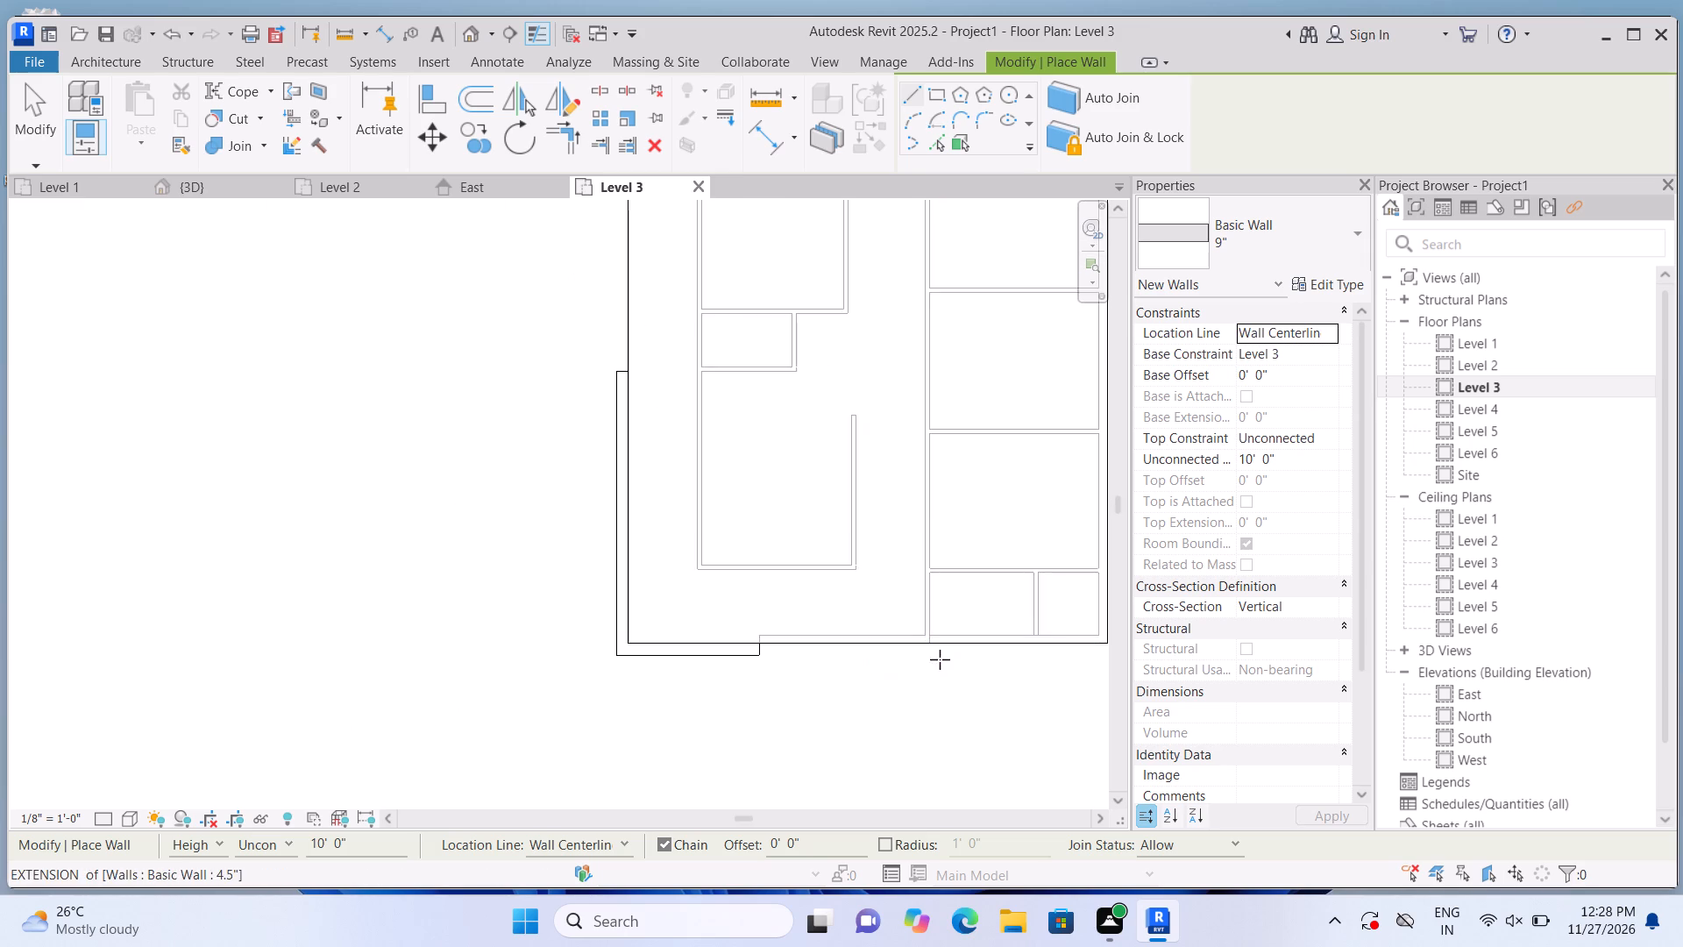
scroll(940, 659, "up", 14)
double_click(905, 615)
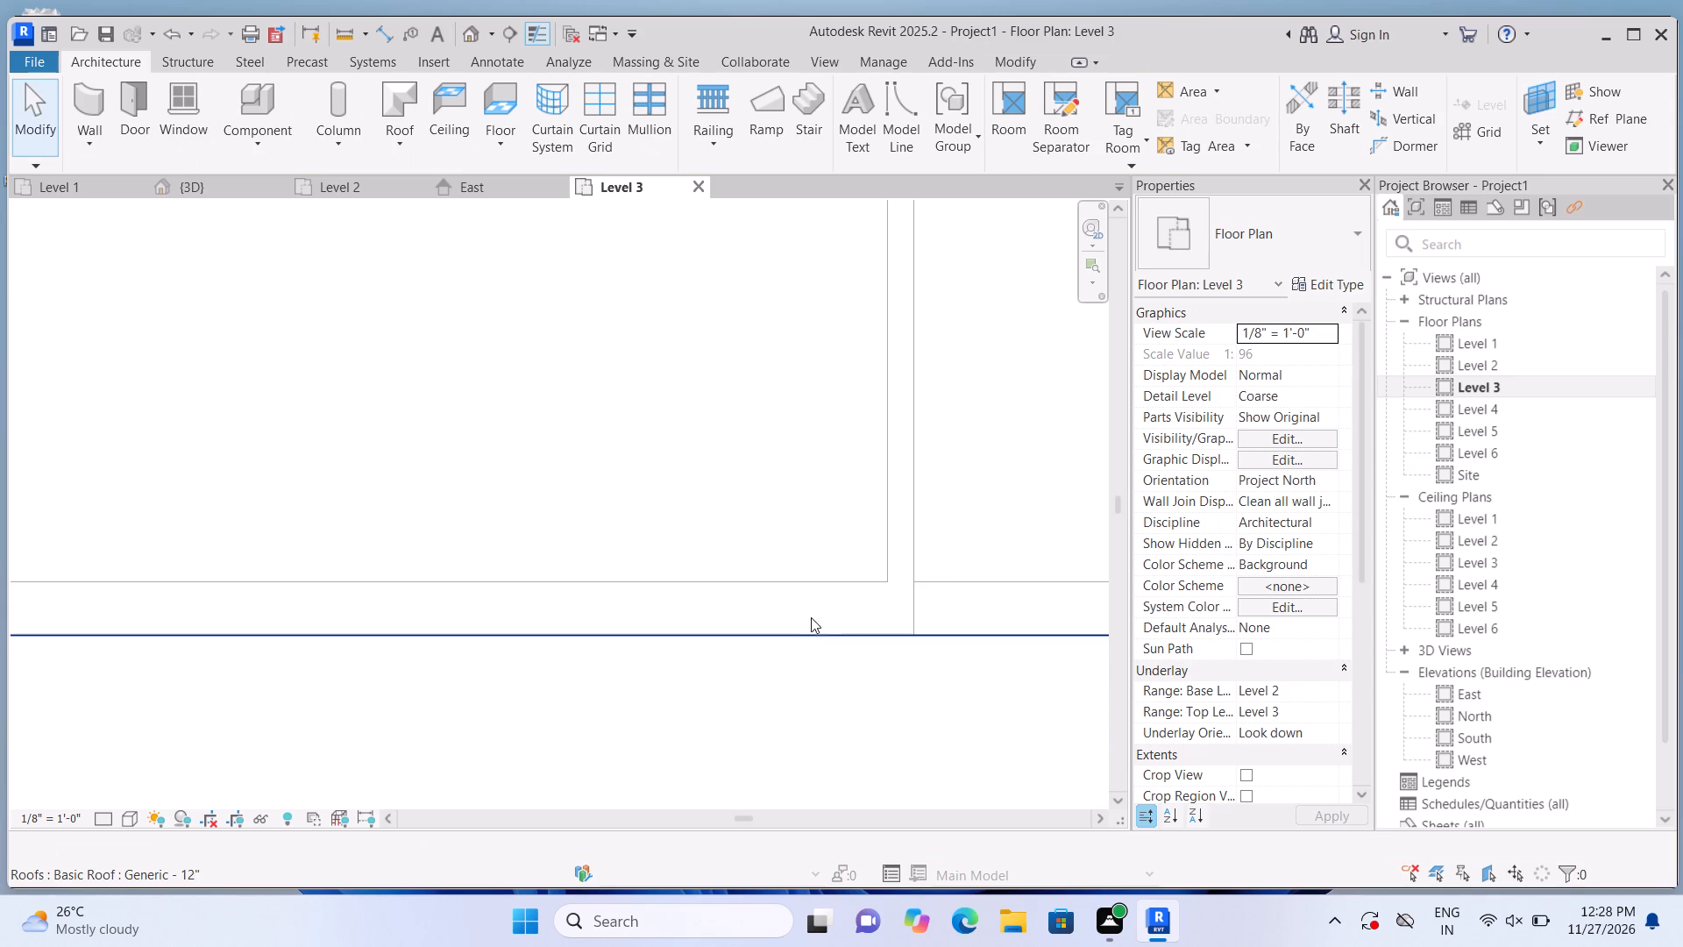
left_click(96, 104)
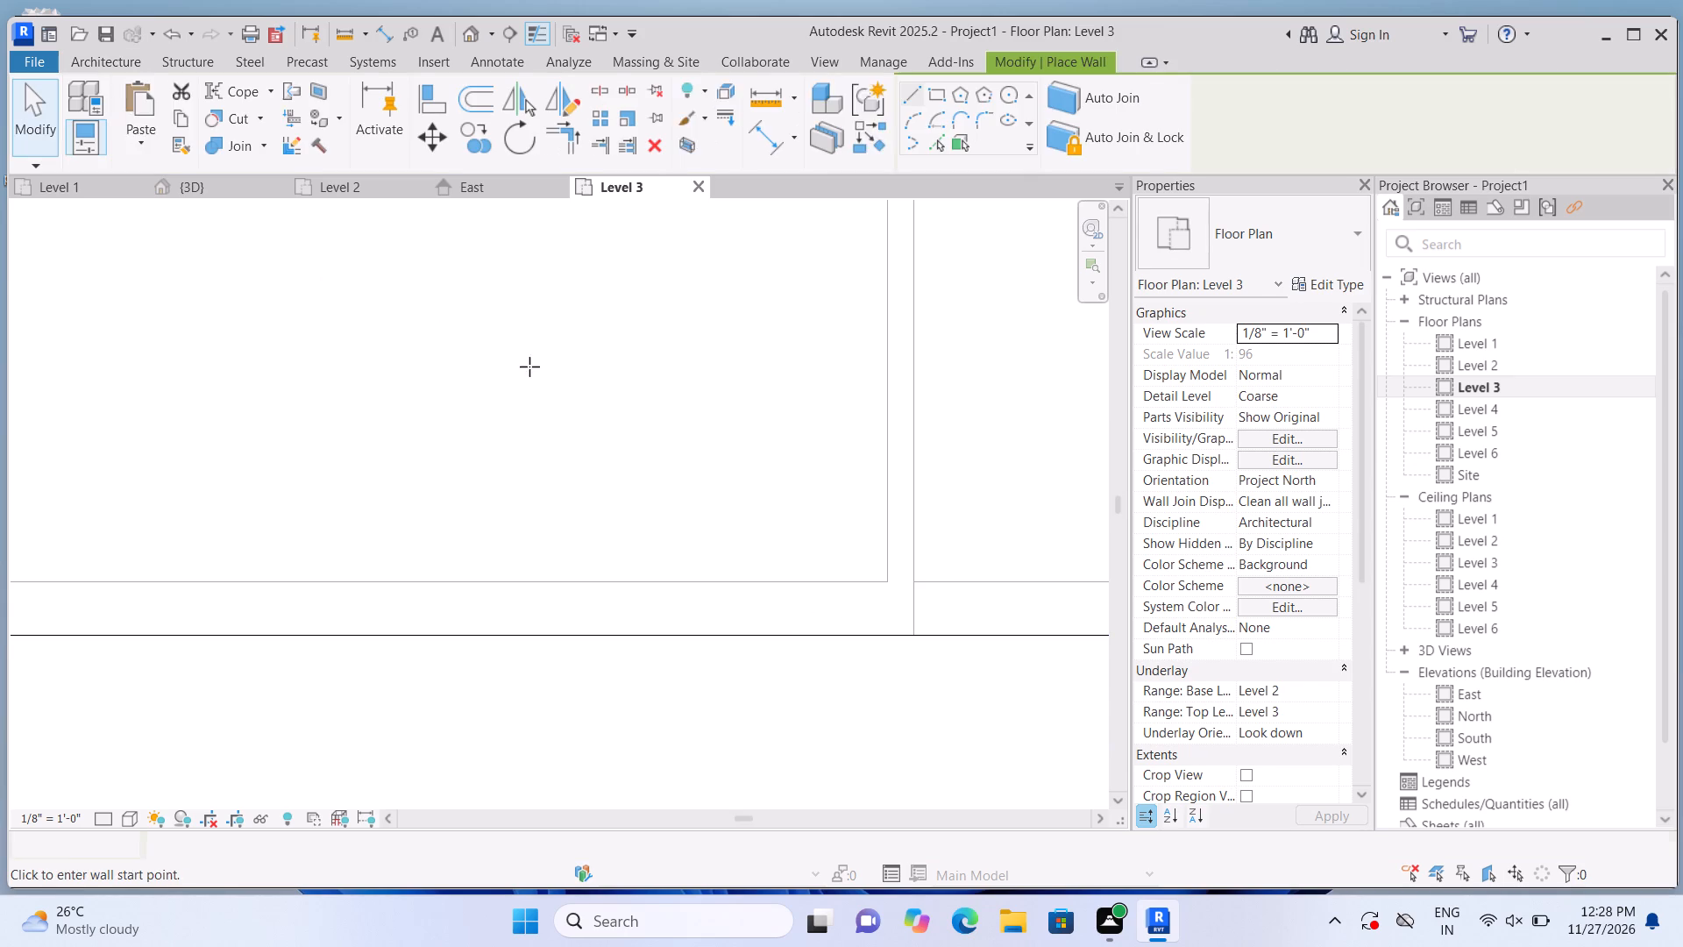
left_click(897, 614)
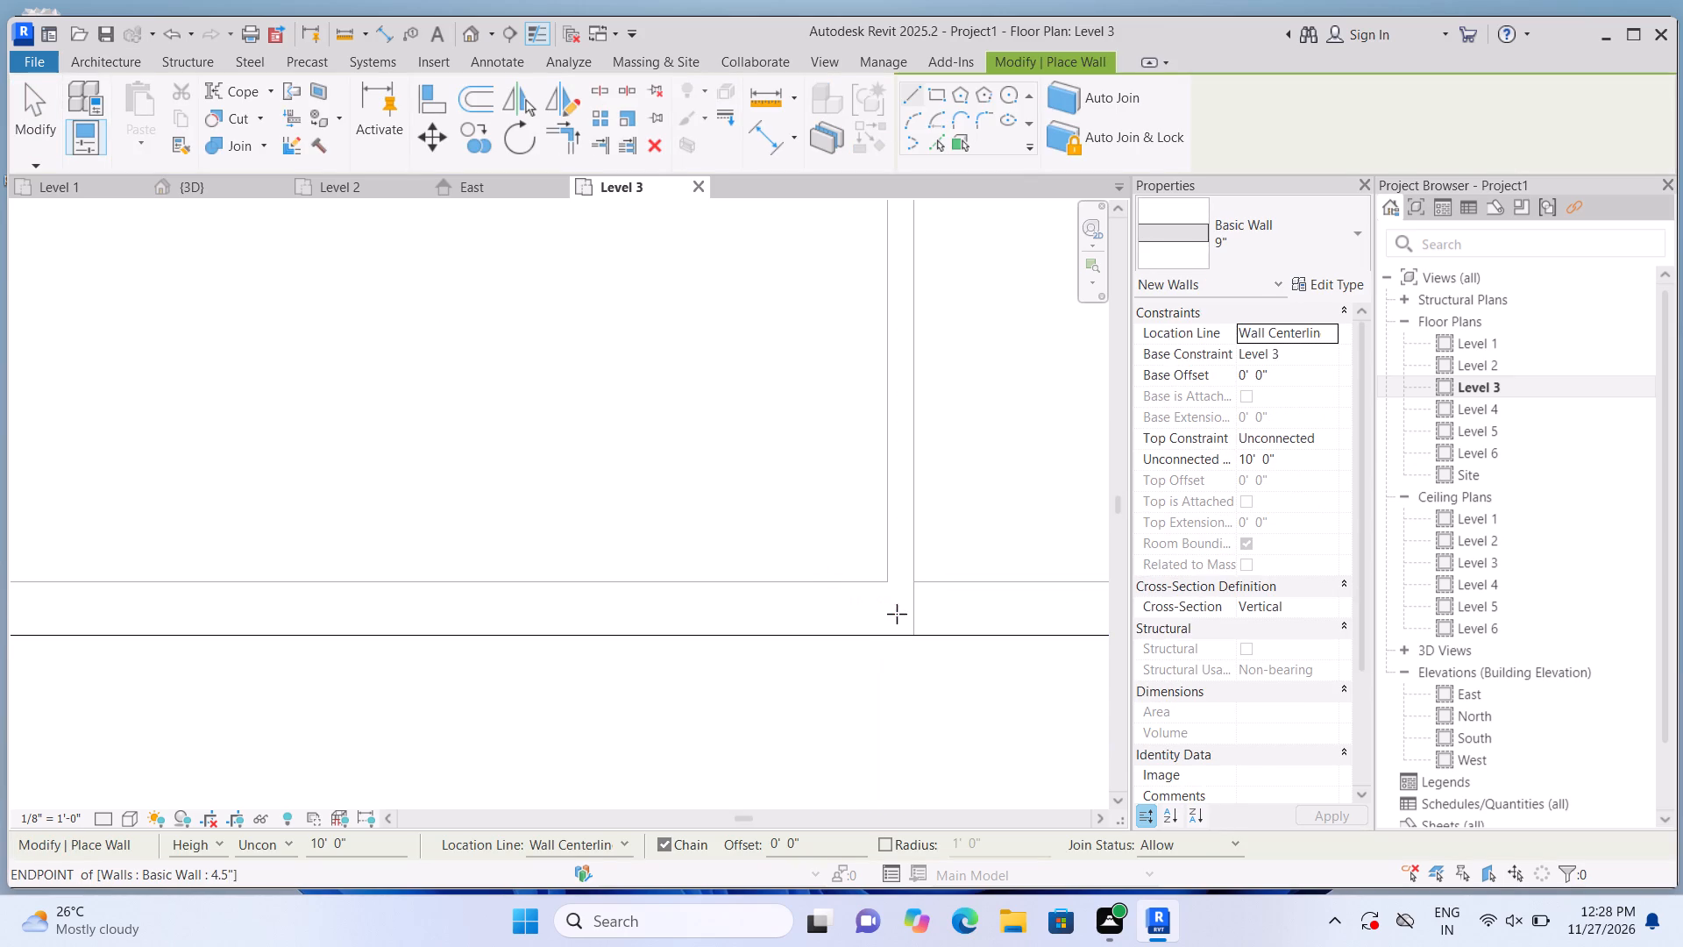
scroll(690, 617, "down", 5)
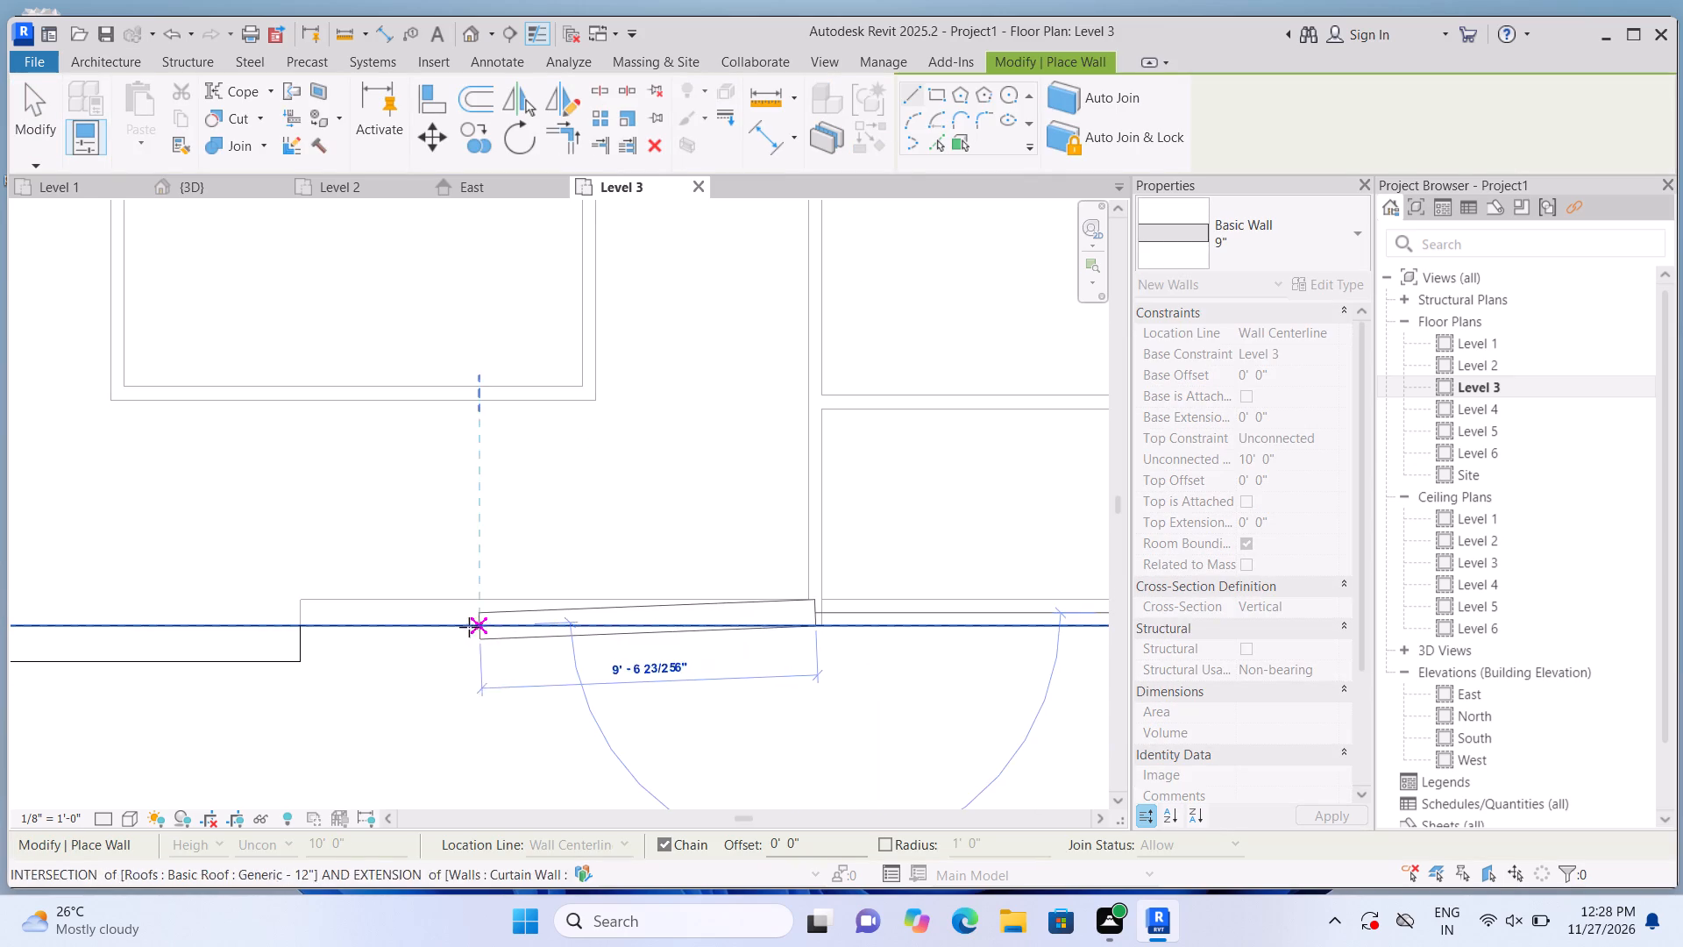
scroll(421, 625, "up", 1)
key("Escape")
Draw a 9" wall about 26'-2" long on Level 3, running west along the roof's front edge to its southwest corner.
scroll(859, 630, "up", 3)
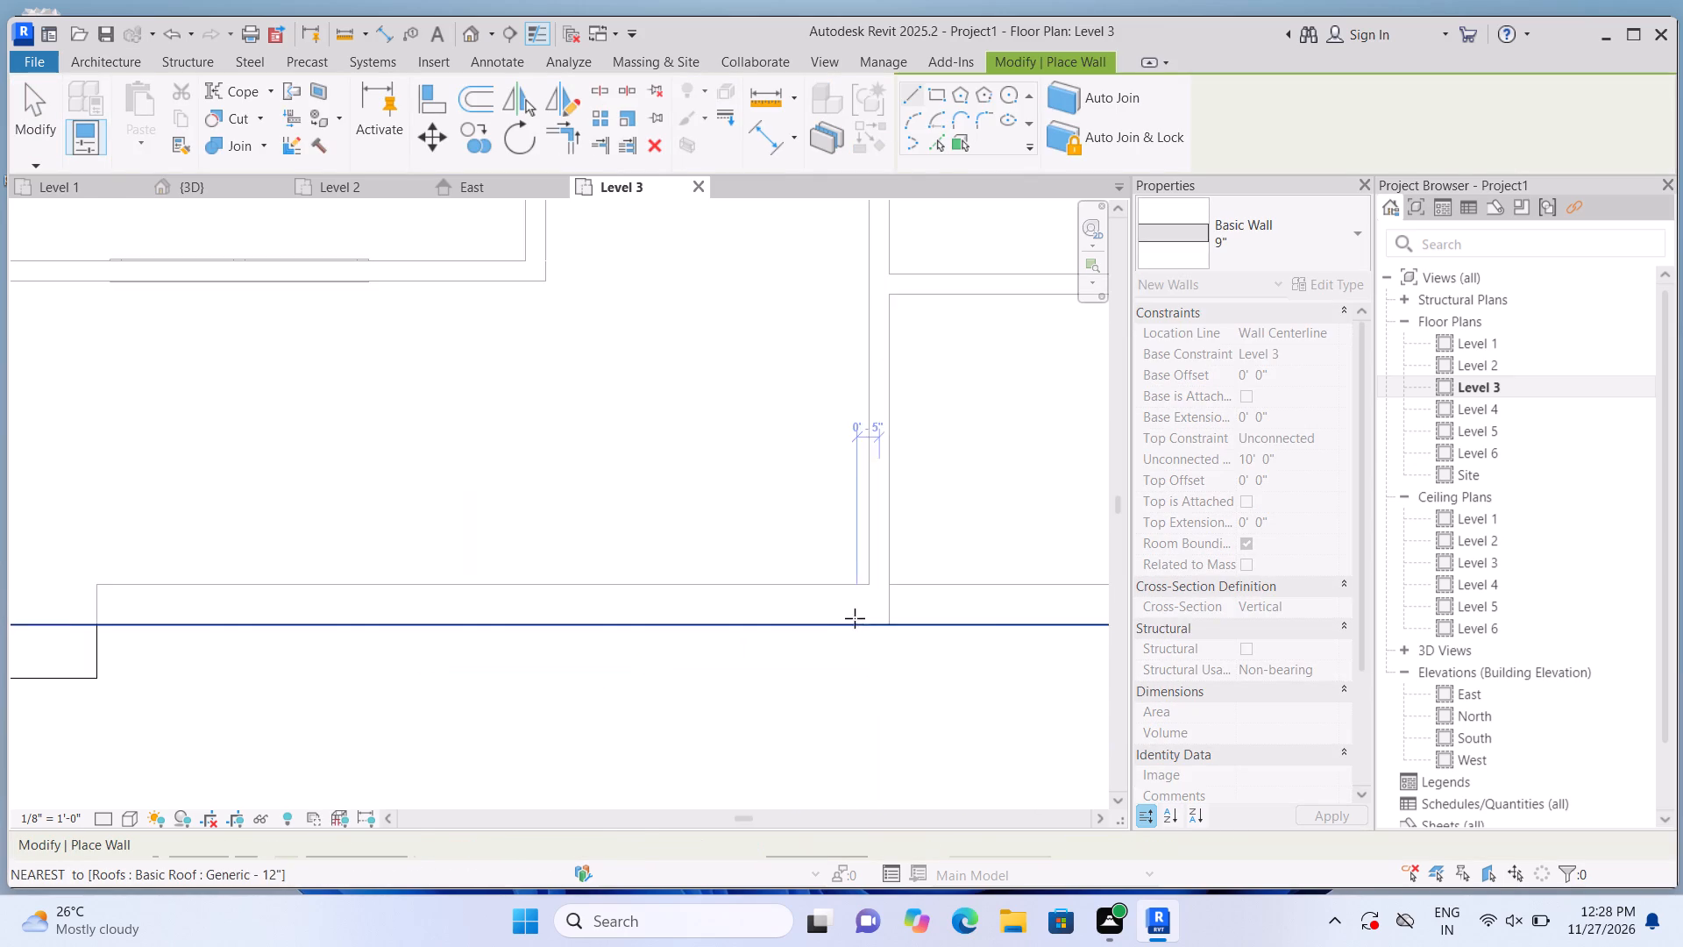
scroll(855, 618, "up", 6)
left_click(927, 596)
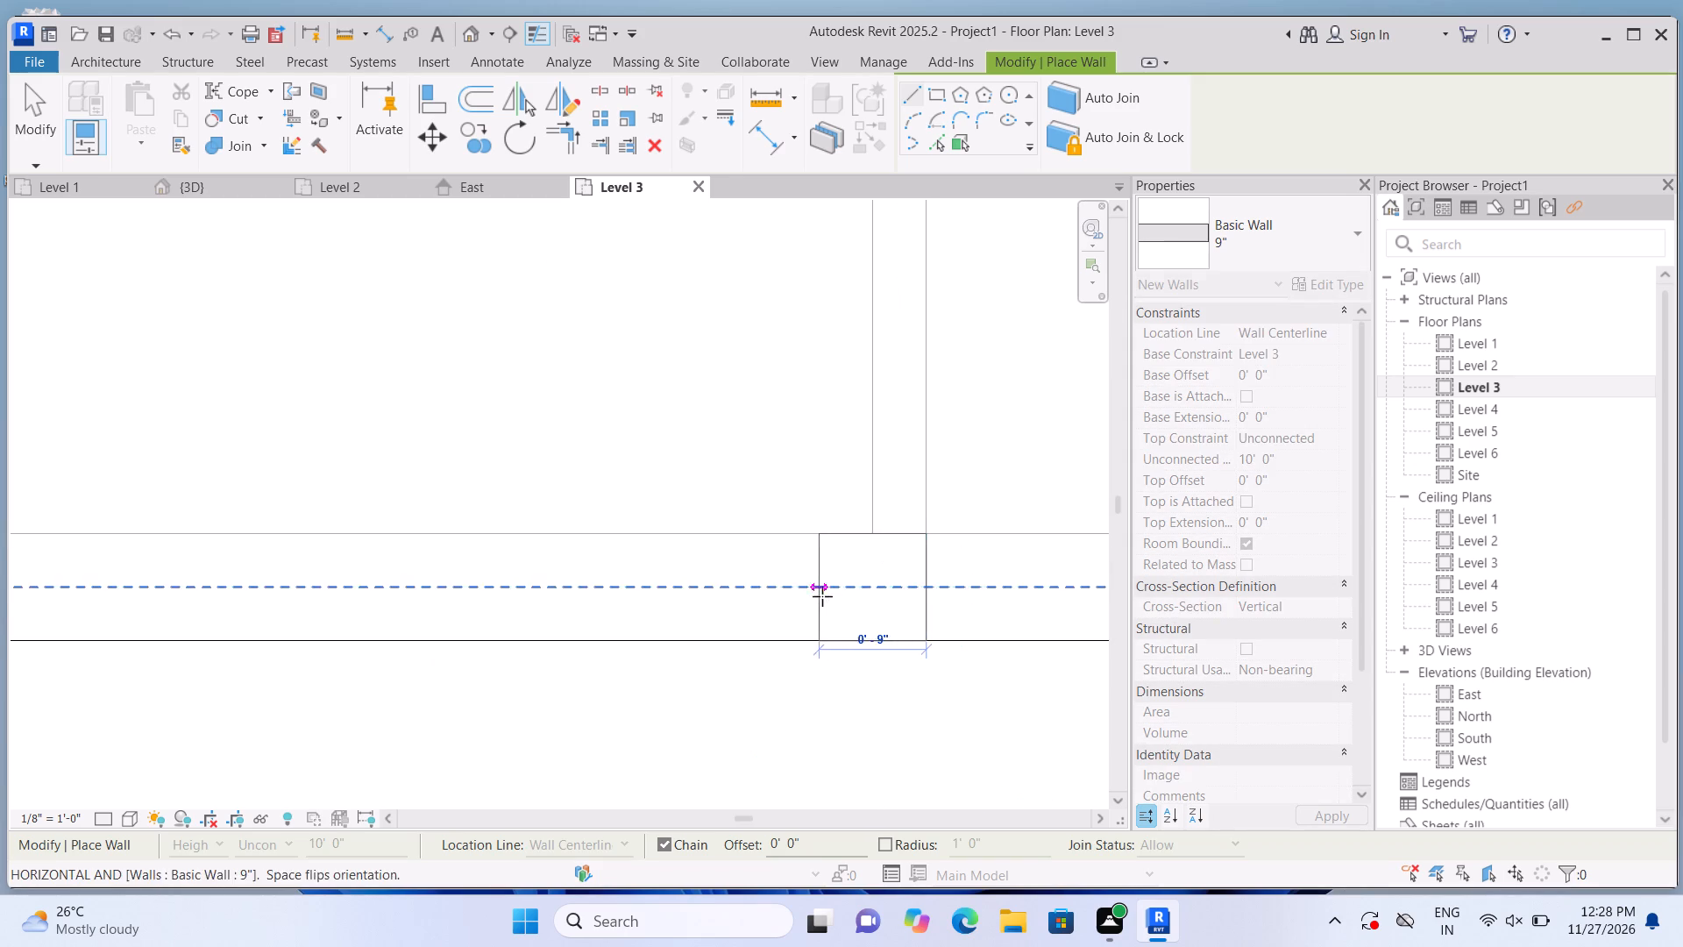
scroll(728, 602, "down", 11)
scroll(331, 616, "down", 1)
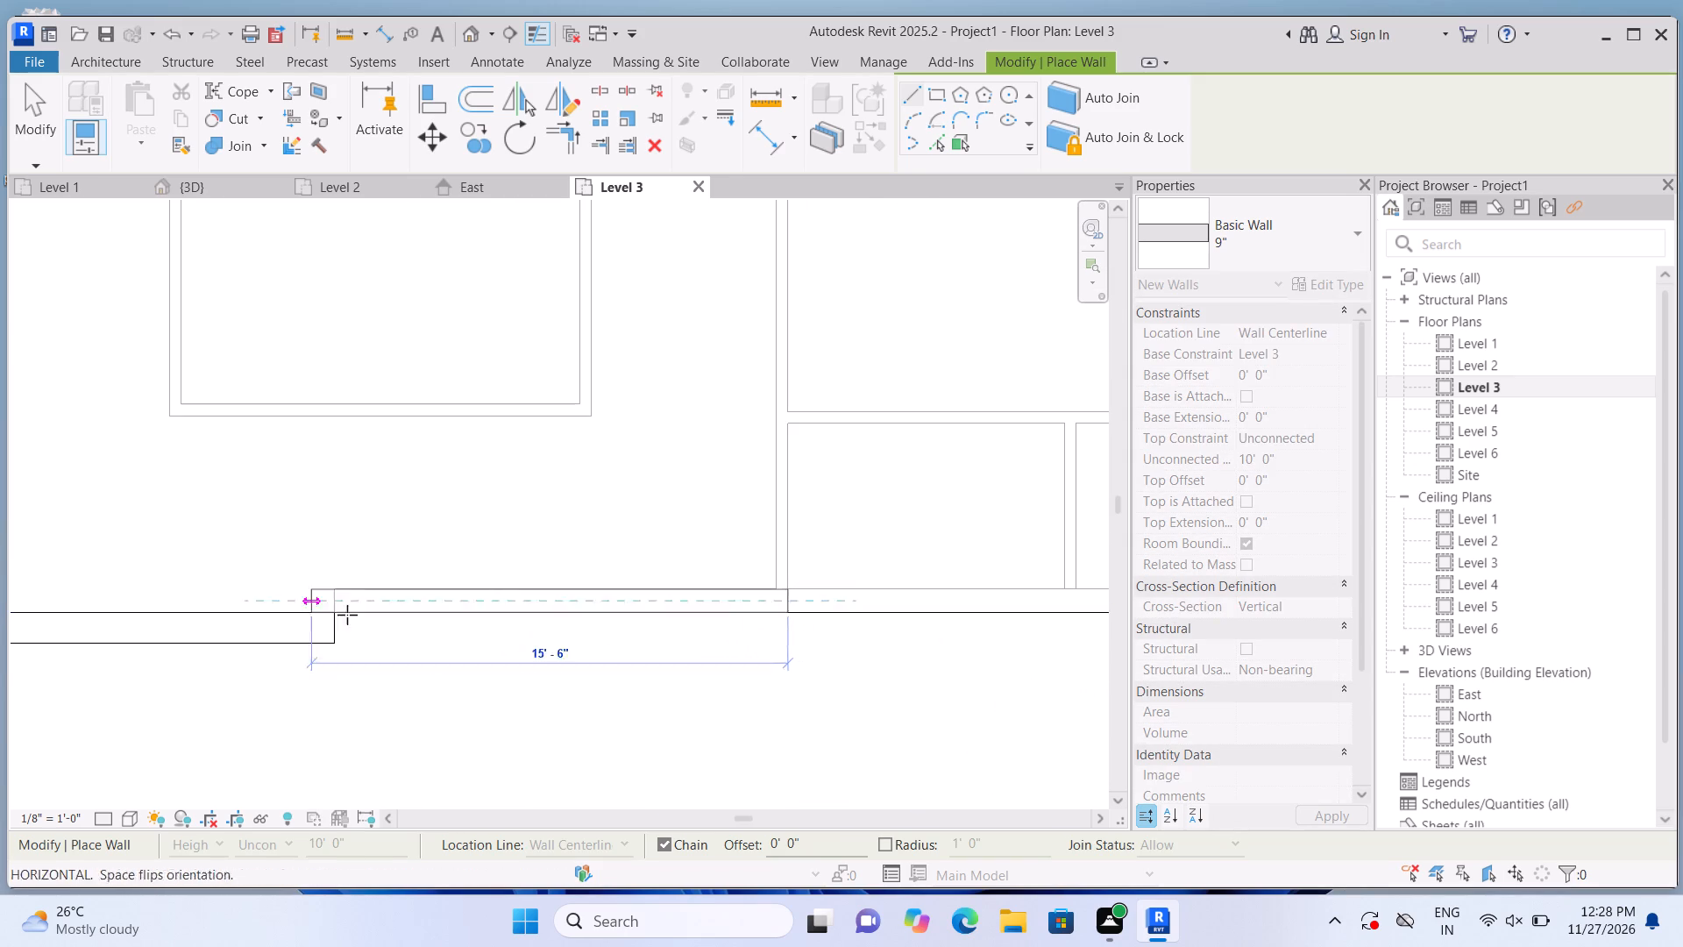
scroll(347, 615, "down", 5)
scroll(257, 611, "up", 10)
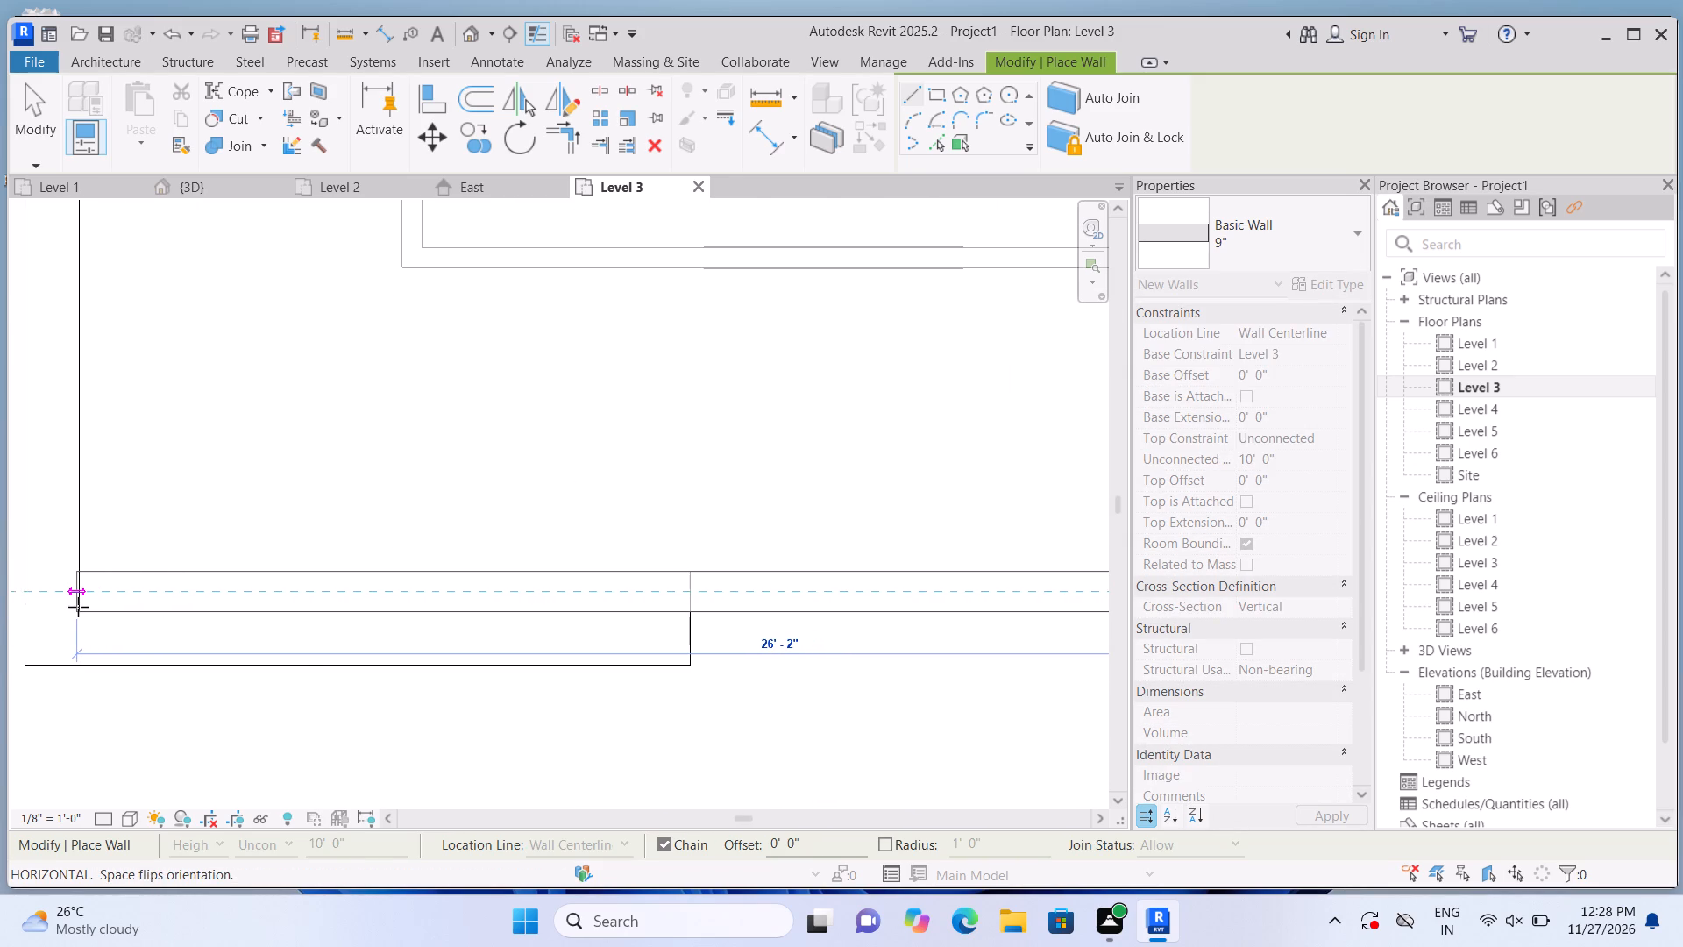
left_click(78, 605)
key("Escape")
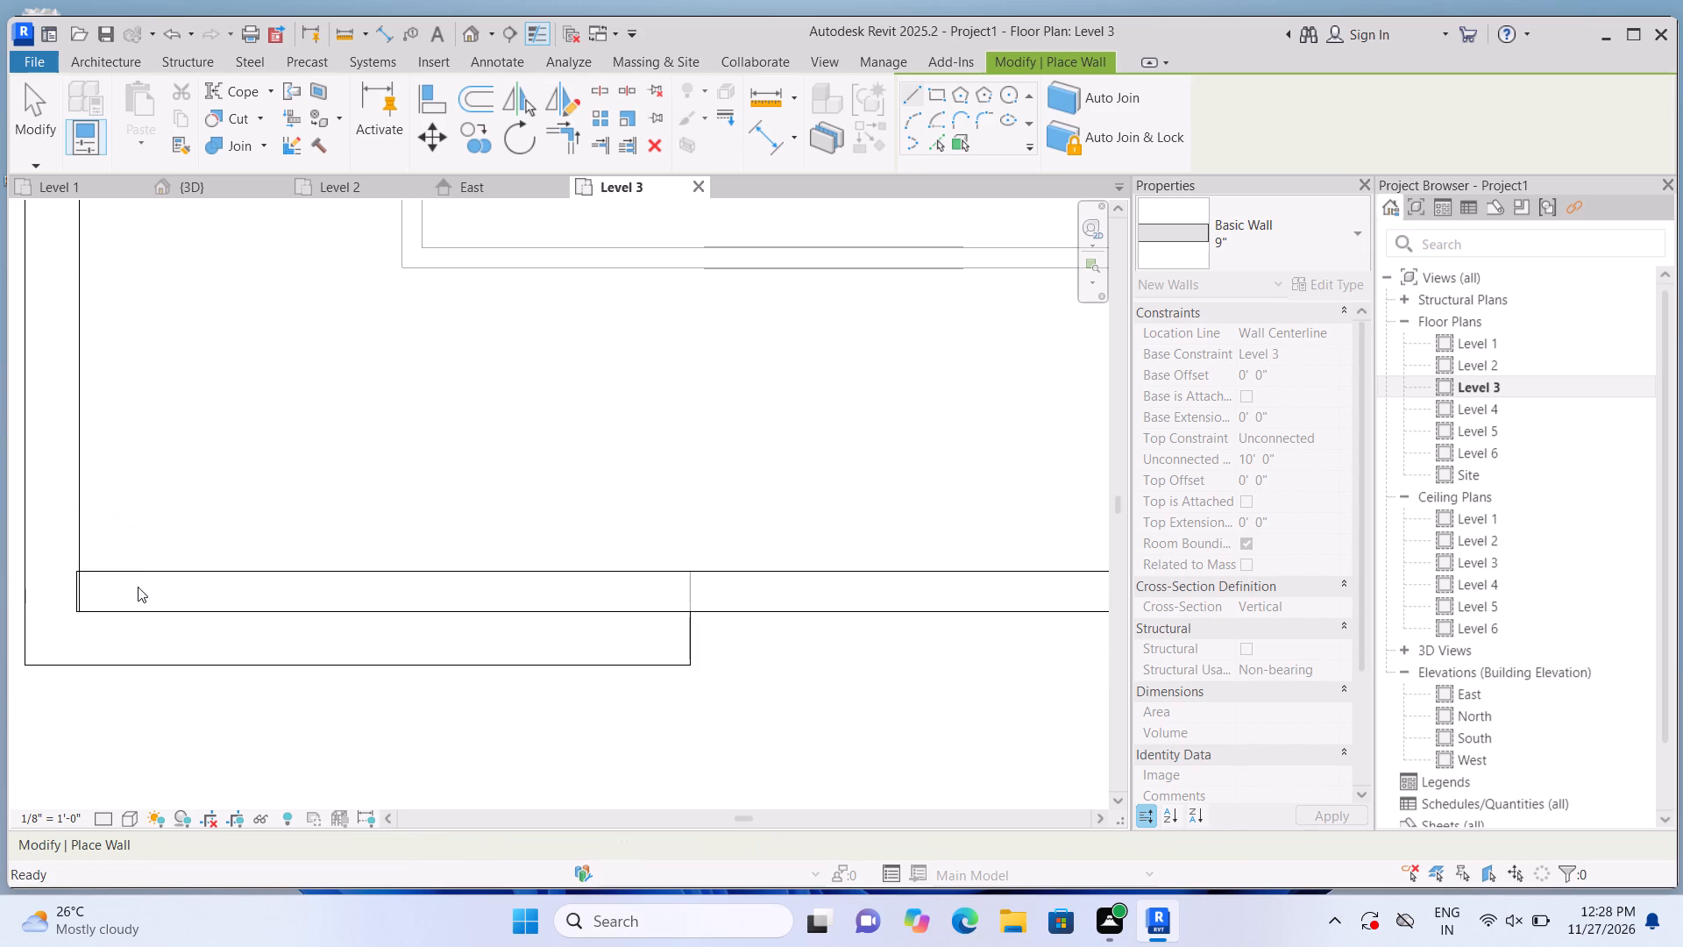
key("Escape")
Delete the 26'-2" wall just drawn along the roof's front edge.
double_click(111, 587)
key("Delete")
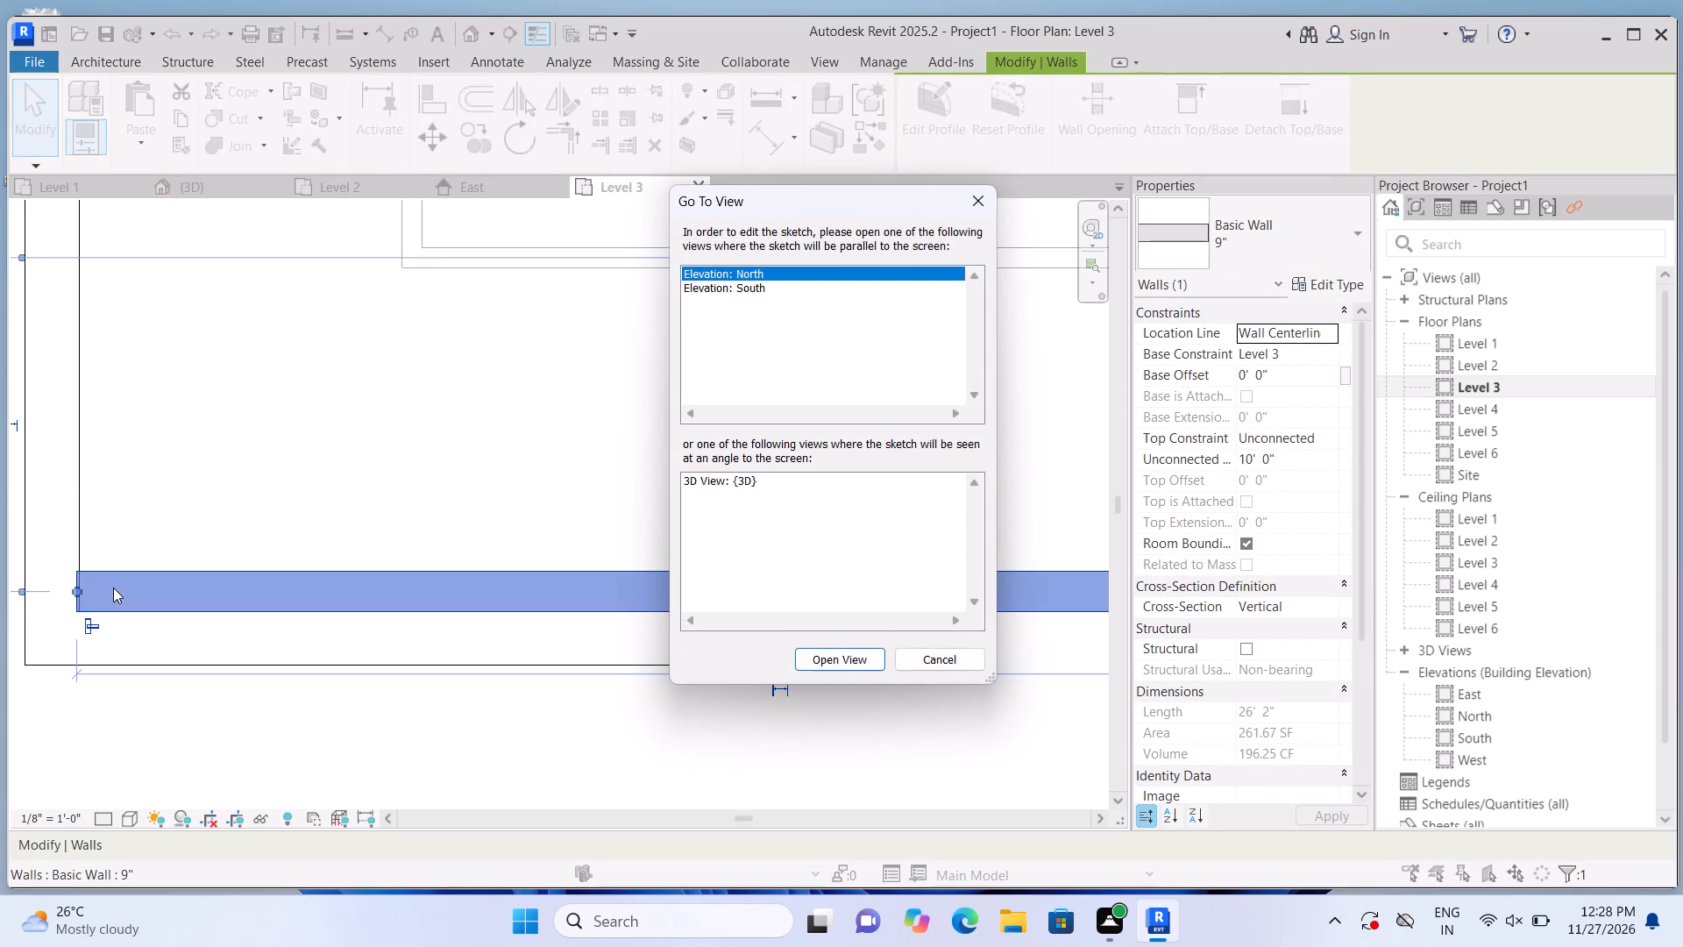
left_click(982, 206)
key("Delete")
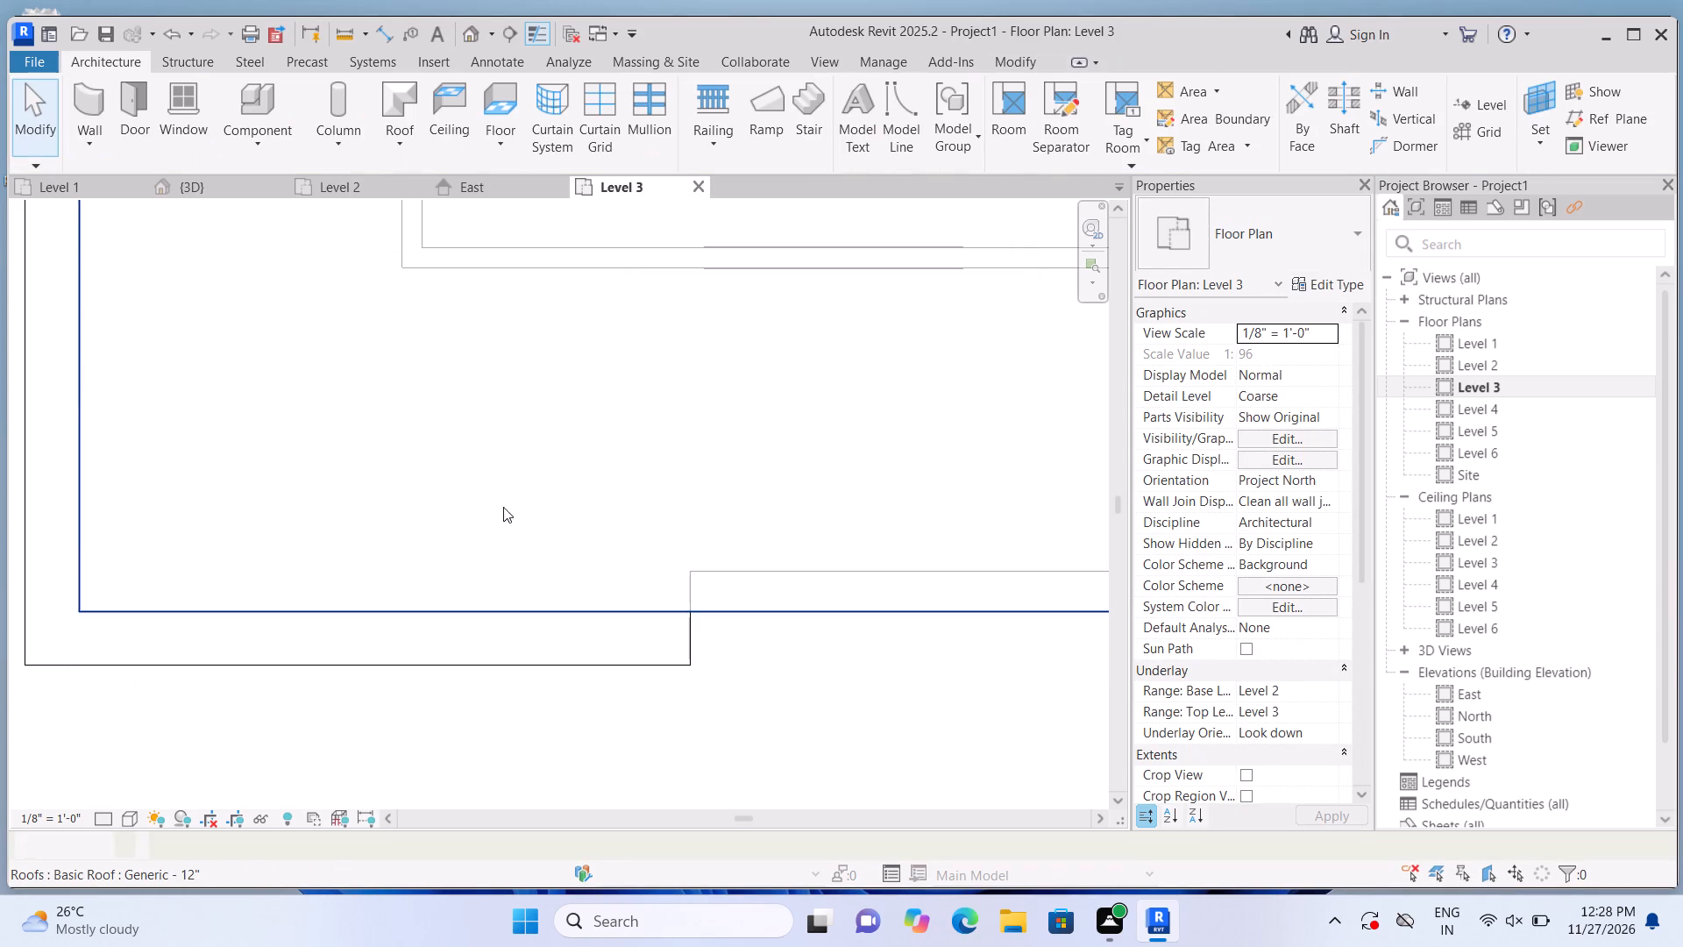
Draw a 9" wall, 10'-0" high, about 26'-2" long along the front edge, eastward from the main roof slab's southwest corner.
scroll(501, 508, "down", 4)
left_click(104, 109)
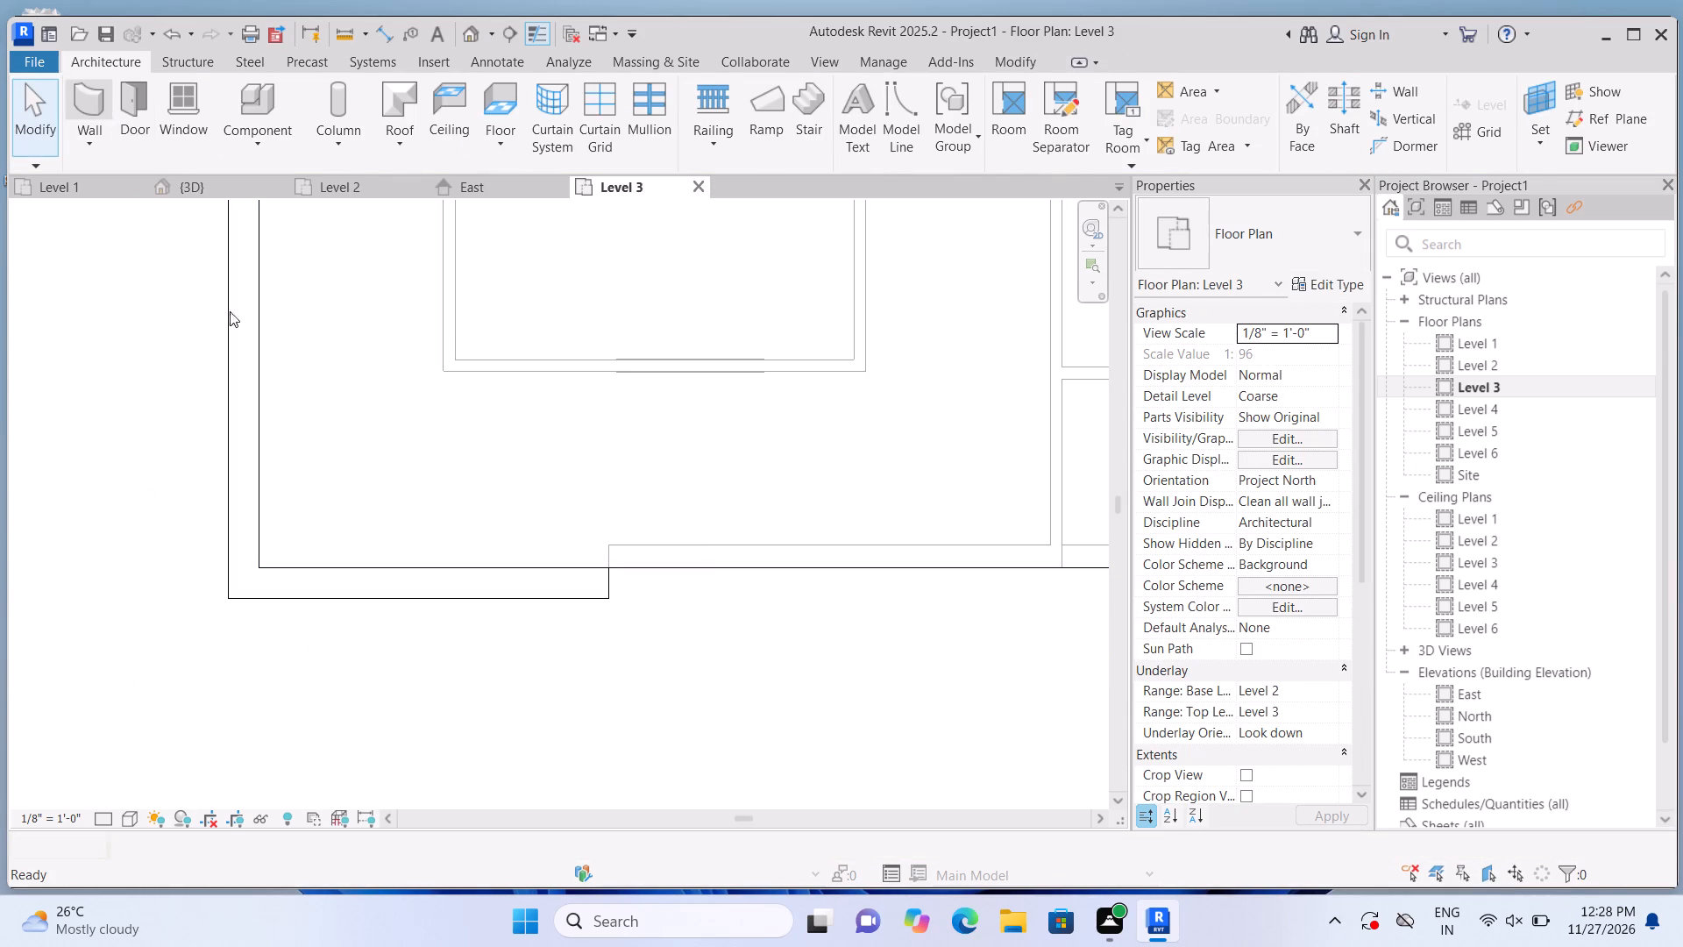
scroll(325, 515, "up", 6)
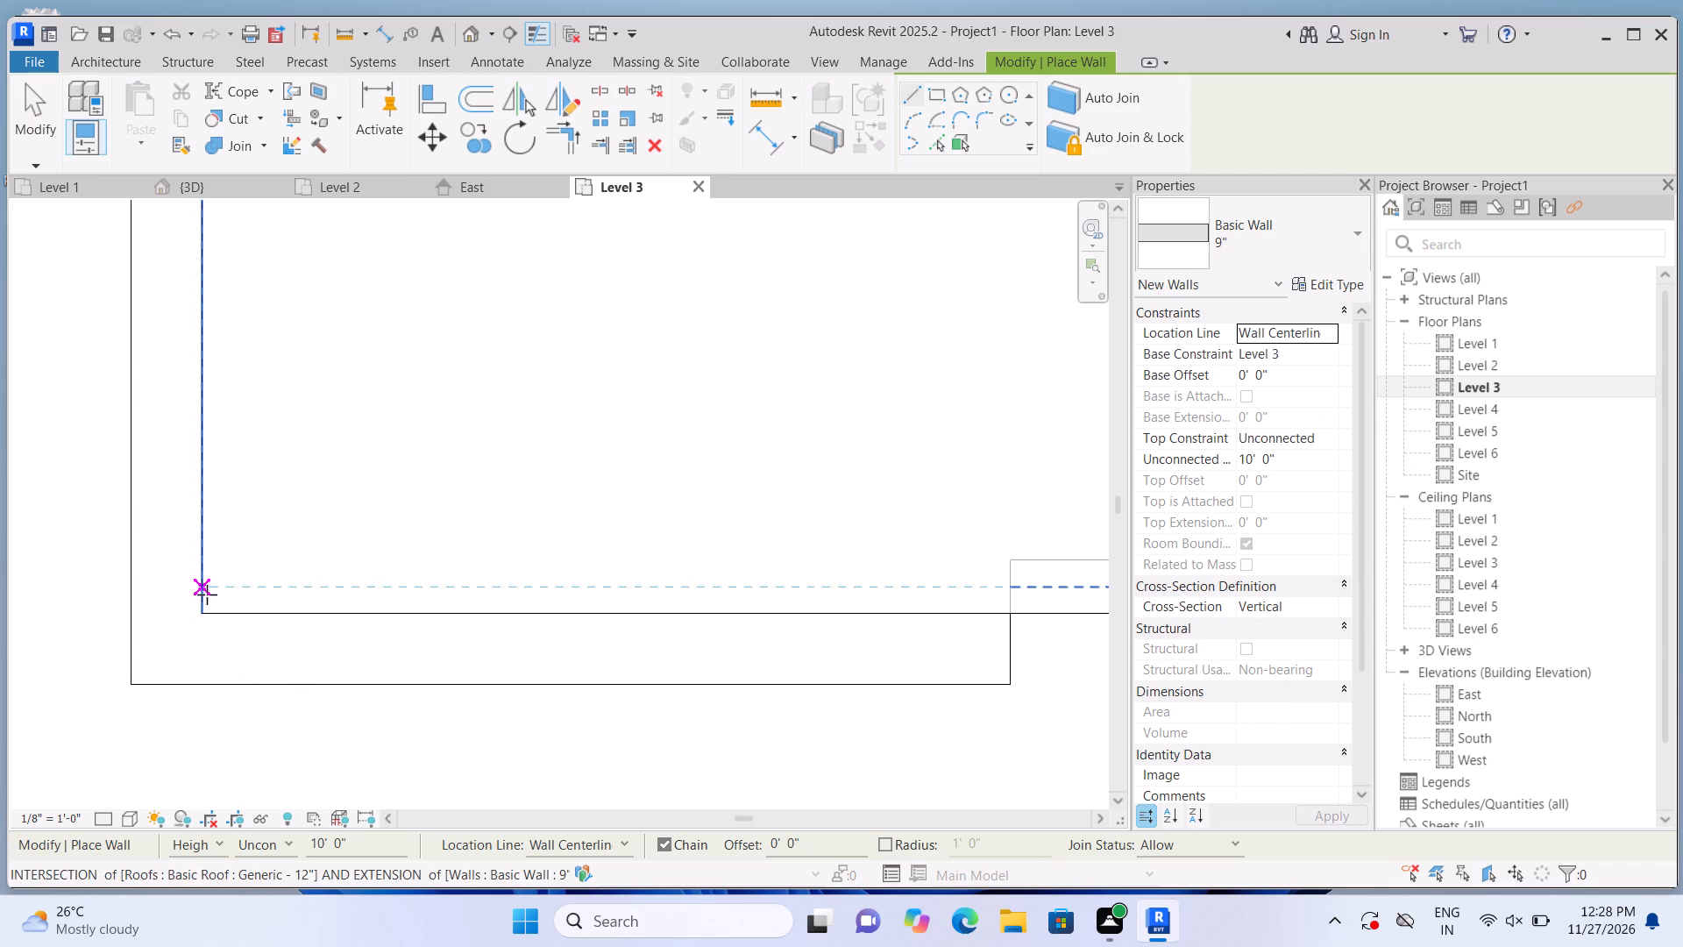
left_click(207, 595)
scroll(401, 588, "down", 8)
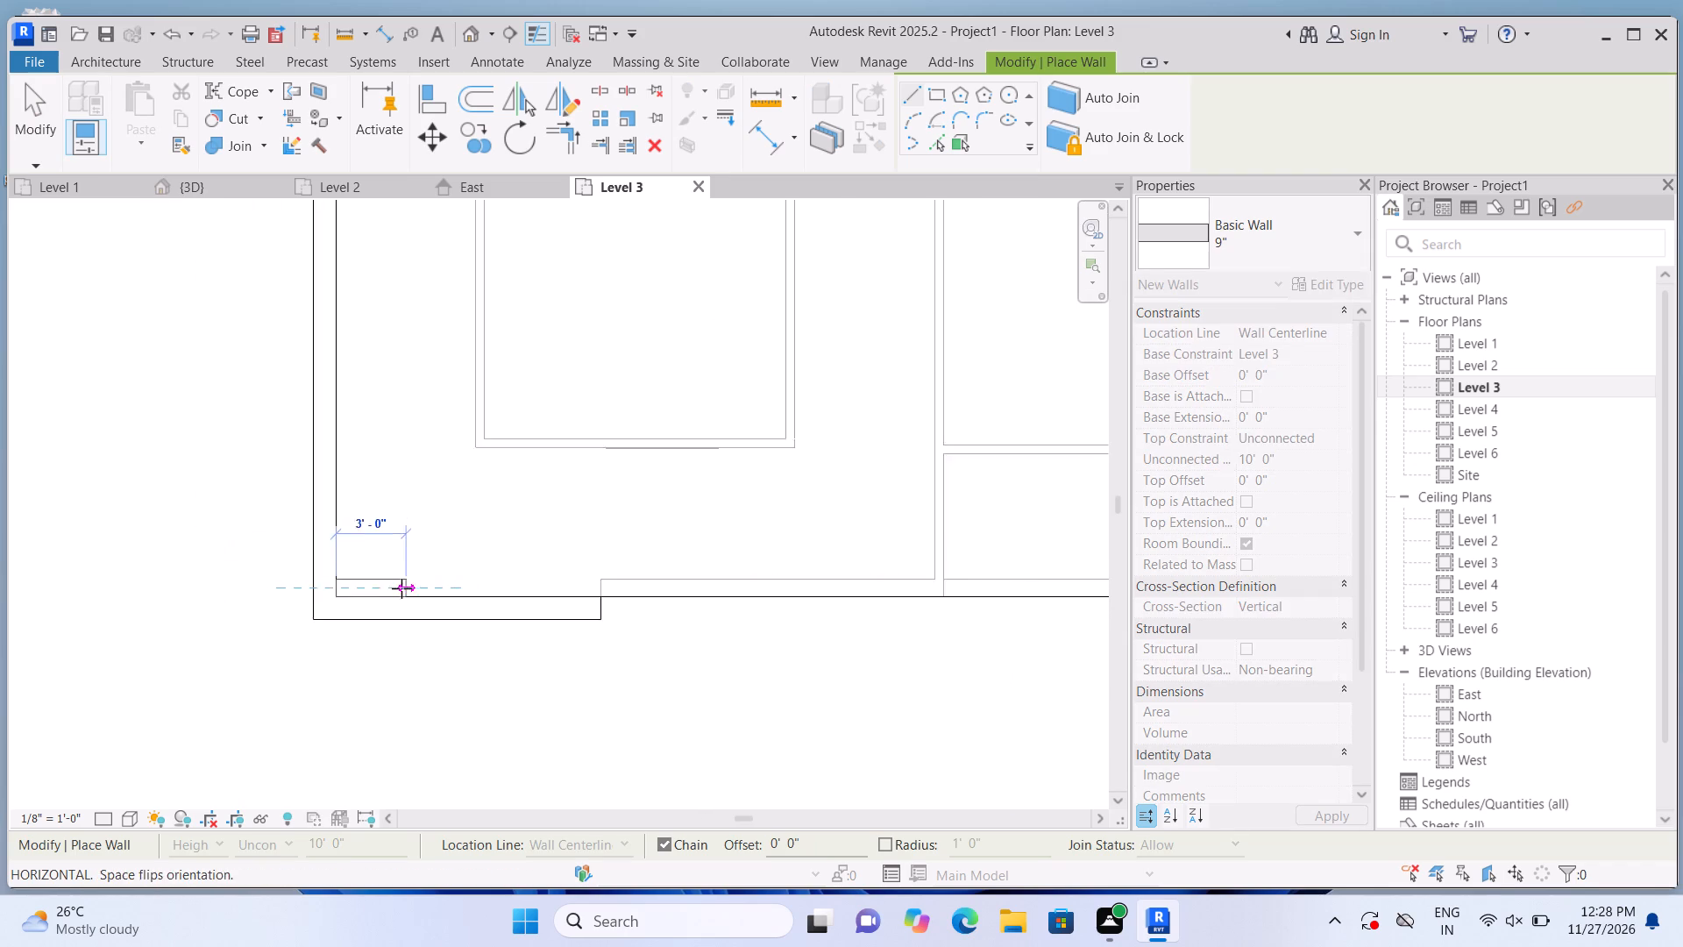
scroll(401, 588, "down", 1)
middle_click_drag(806, 591, 610, 609)
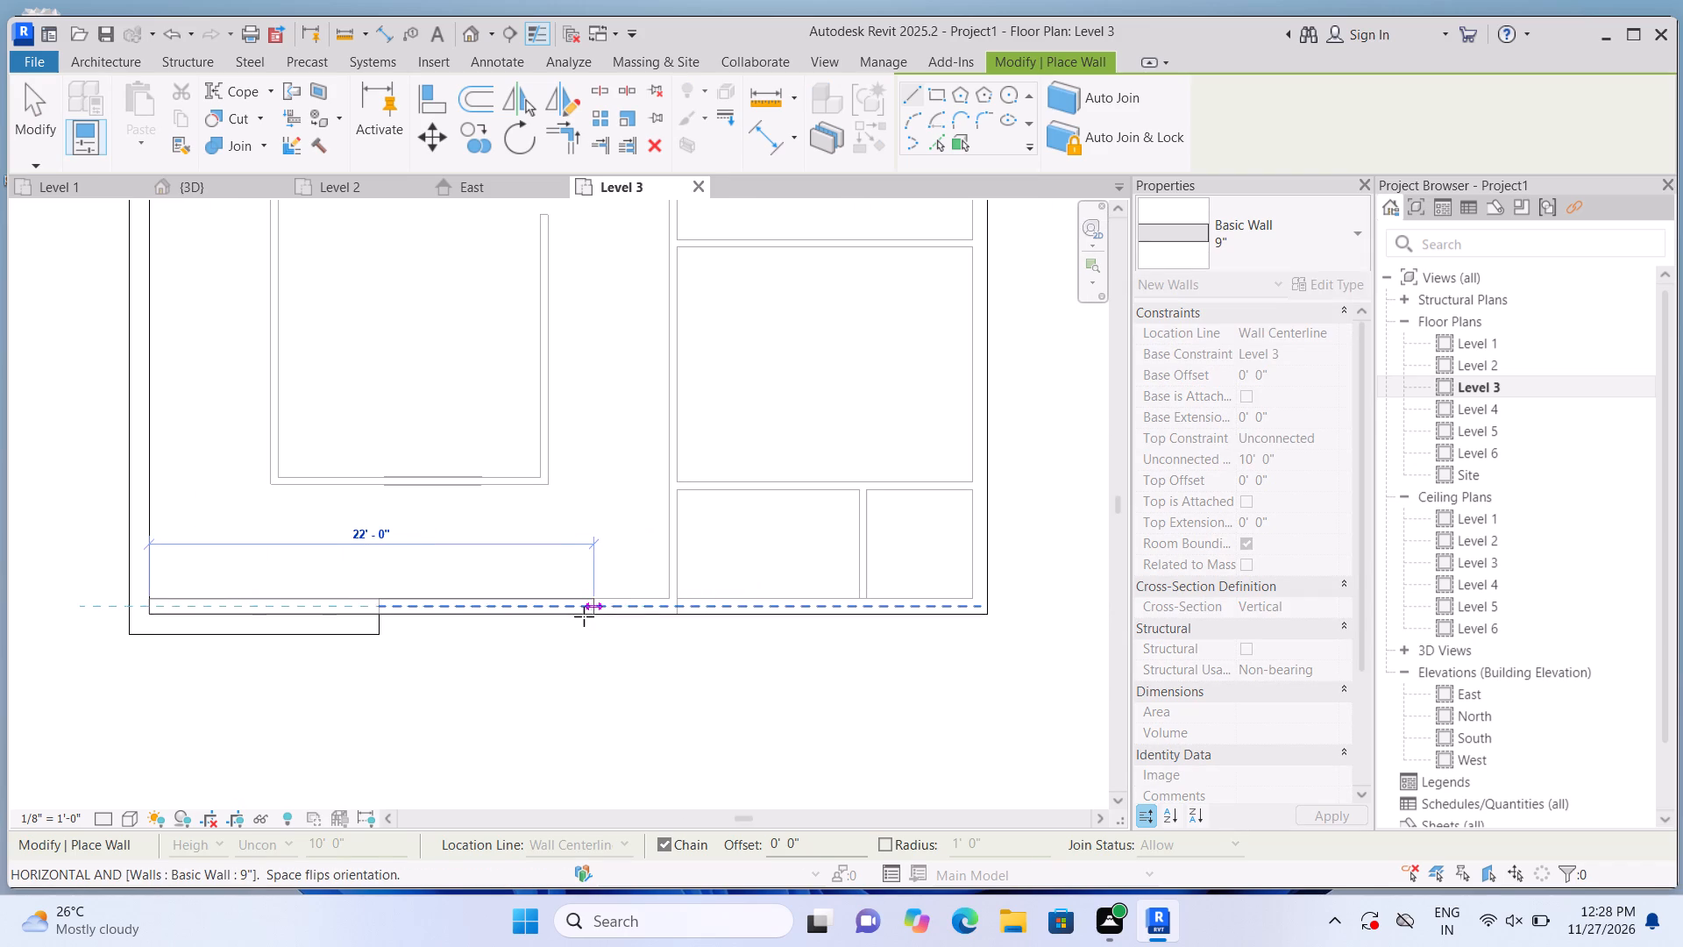
scroll(602, 614, "up", 3)
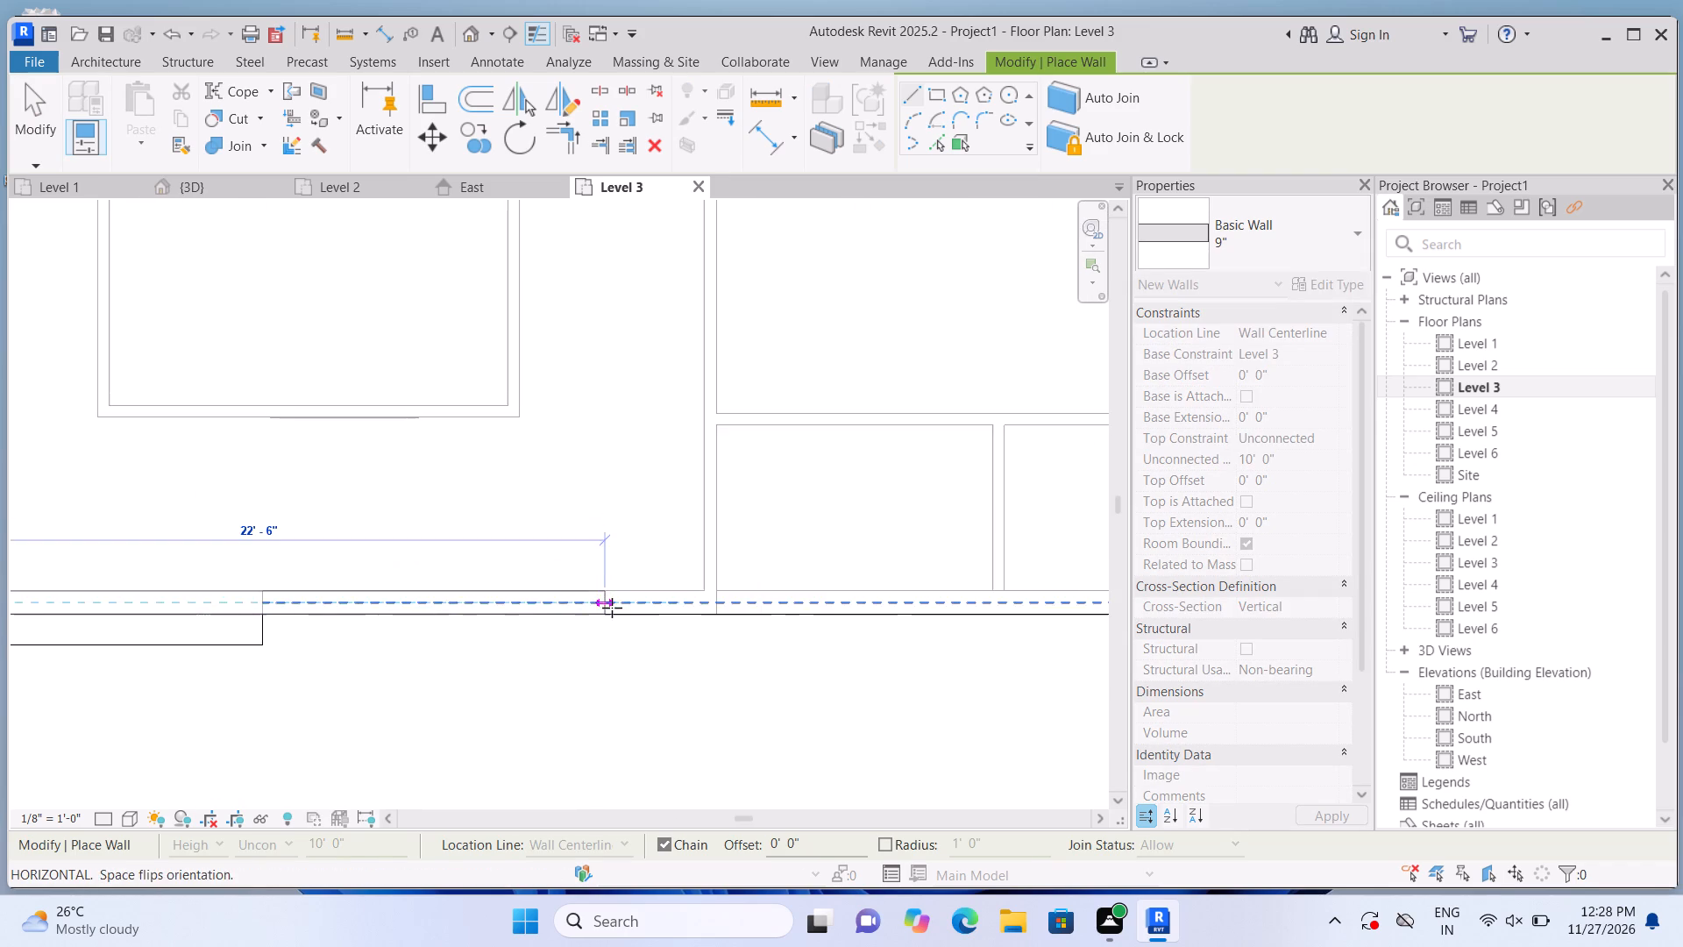
scroll(612, 608, "up", 2)
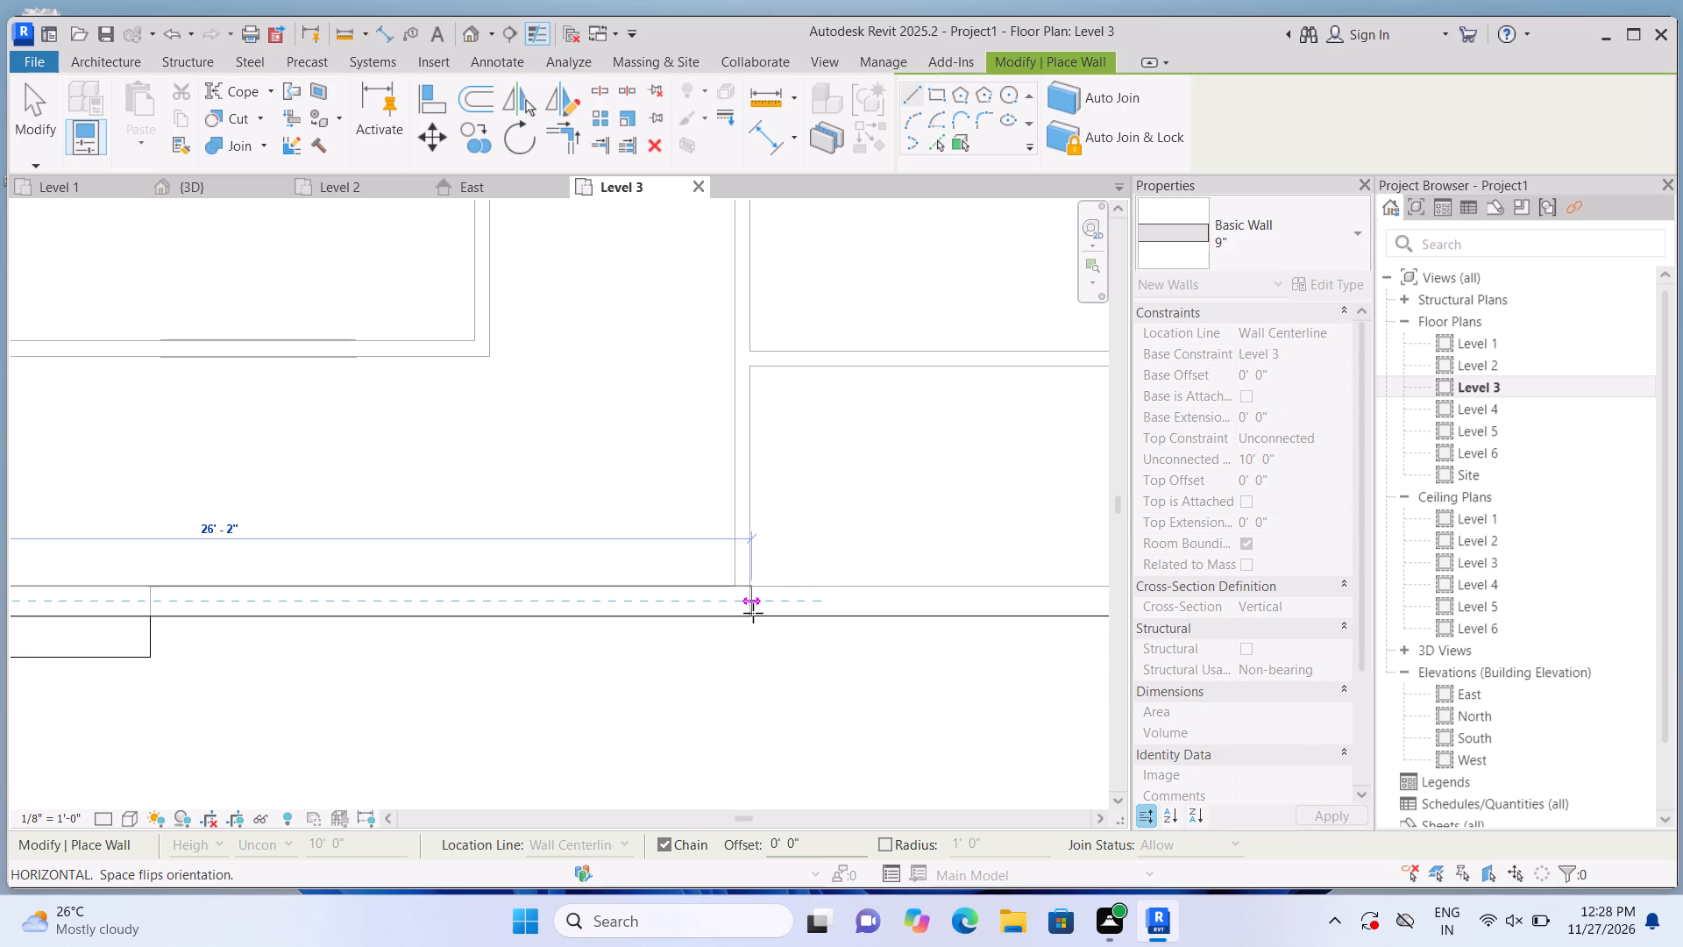
scroll(744, 610, "up", 5)
left_click(753, 609)
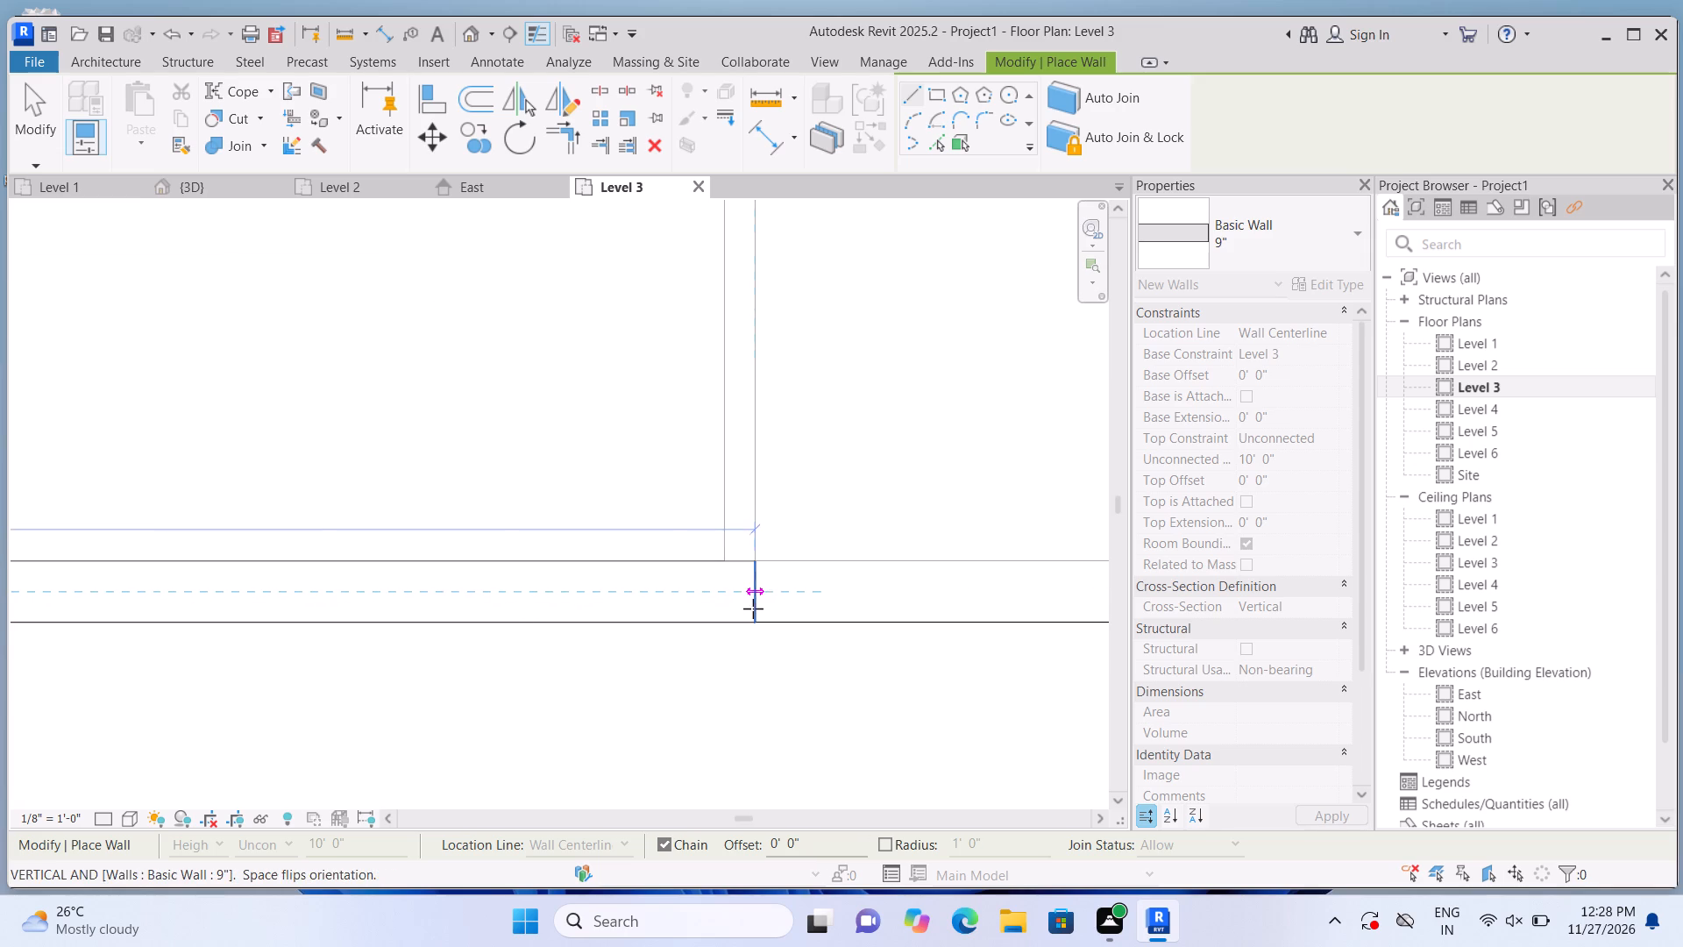
Continue the wall chain 13'-6" north, and 26'-1 1/2" west to the roof's west edge, forming a three-sided enclosure.
scroll(760, 444, "down", 4)
middle_click_drag(762, 452, 821, 818)
scroll(812, 733, "down", 1)
scroll(845, 637, "down", 7)
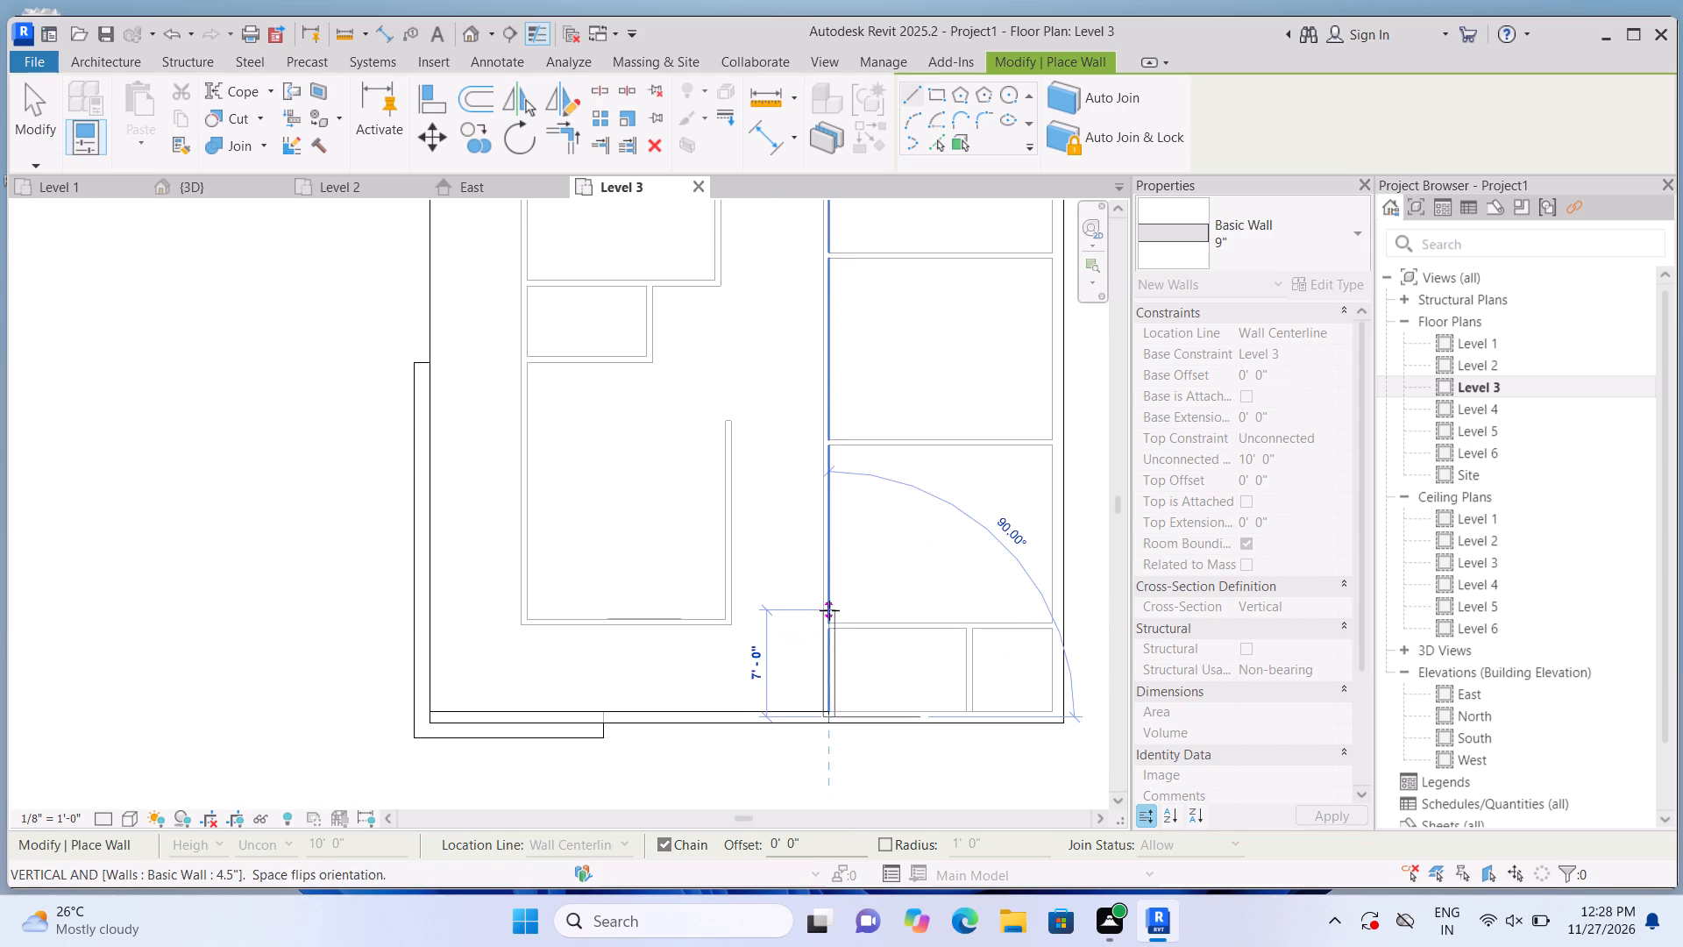
scroll(836, 552, "up", 3)
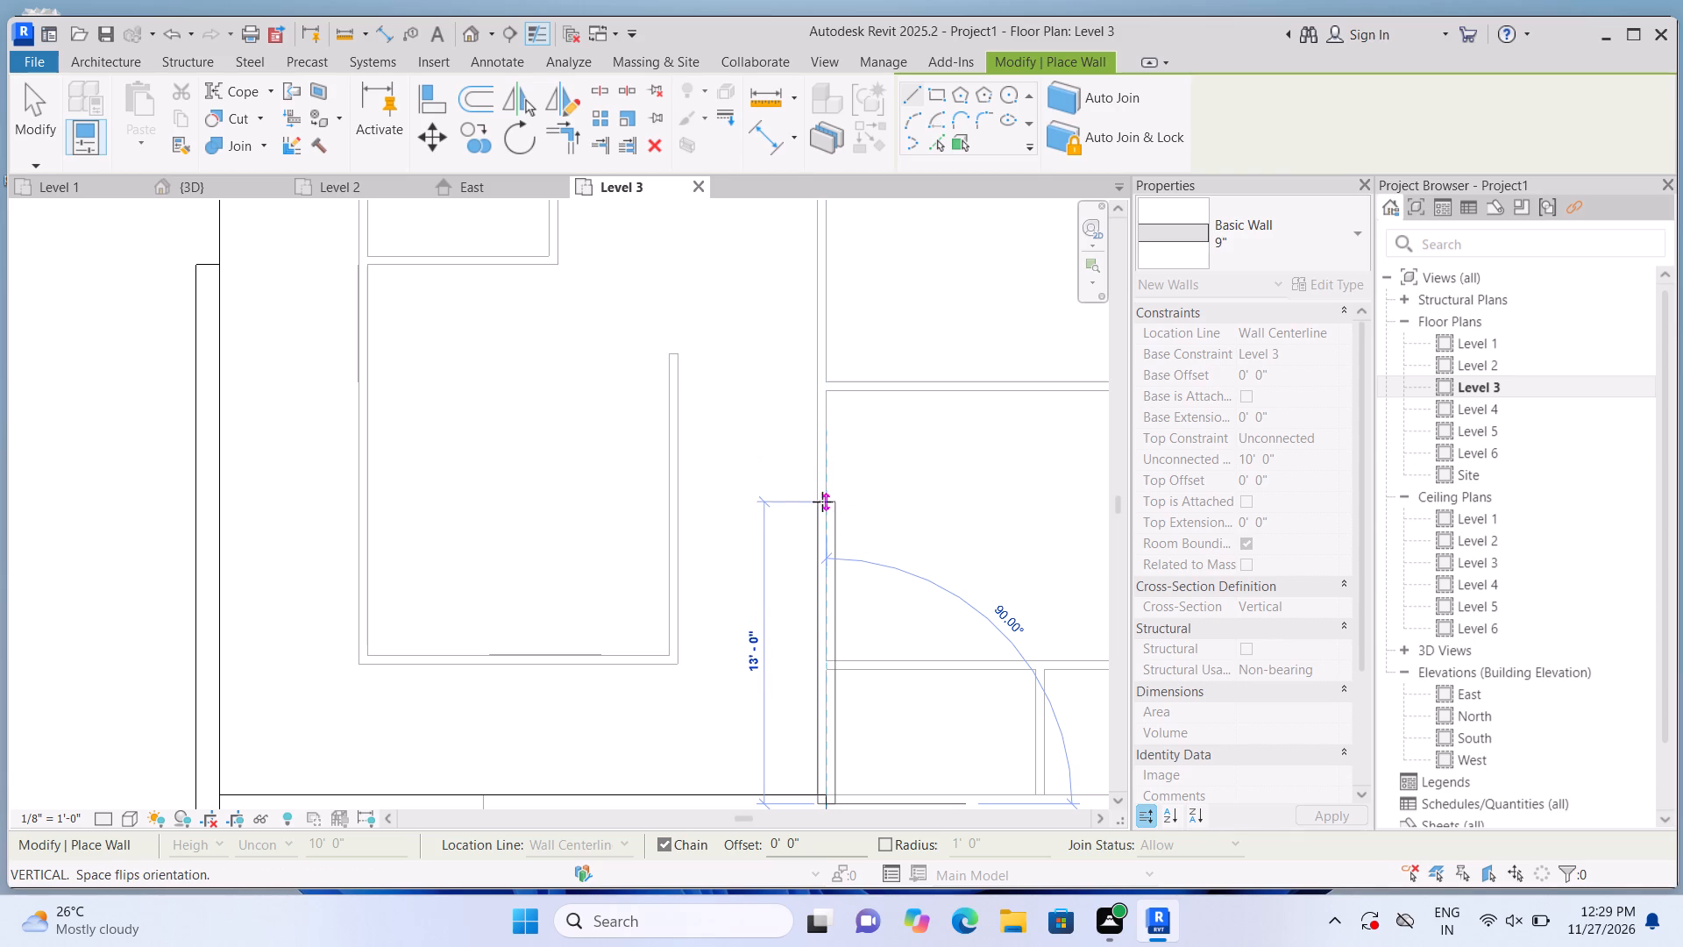
scroll(820, 509, "down", 3)
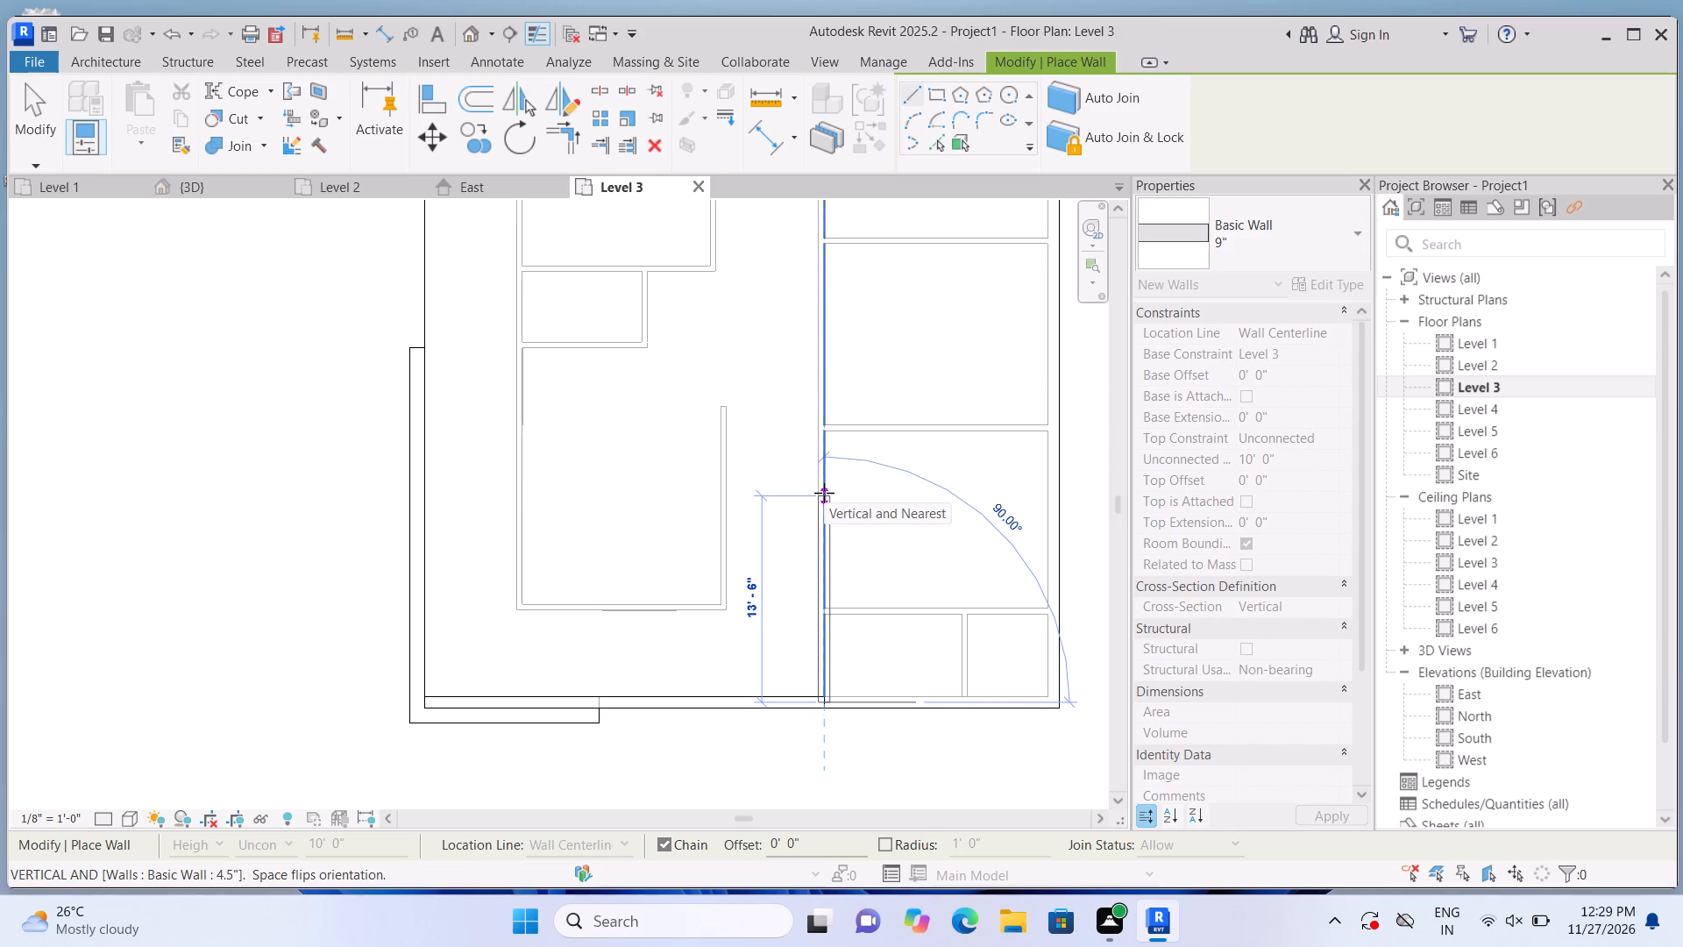
left_click(824, 493)
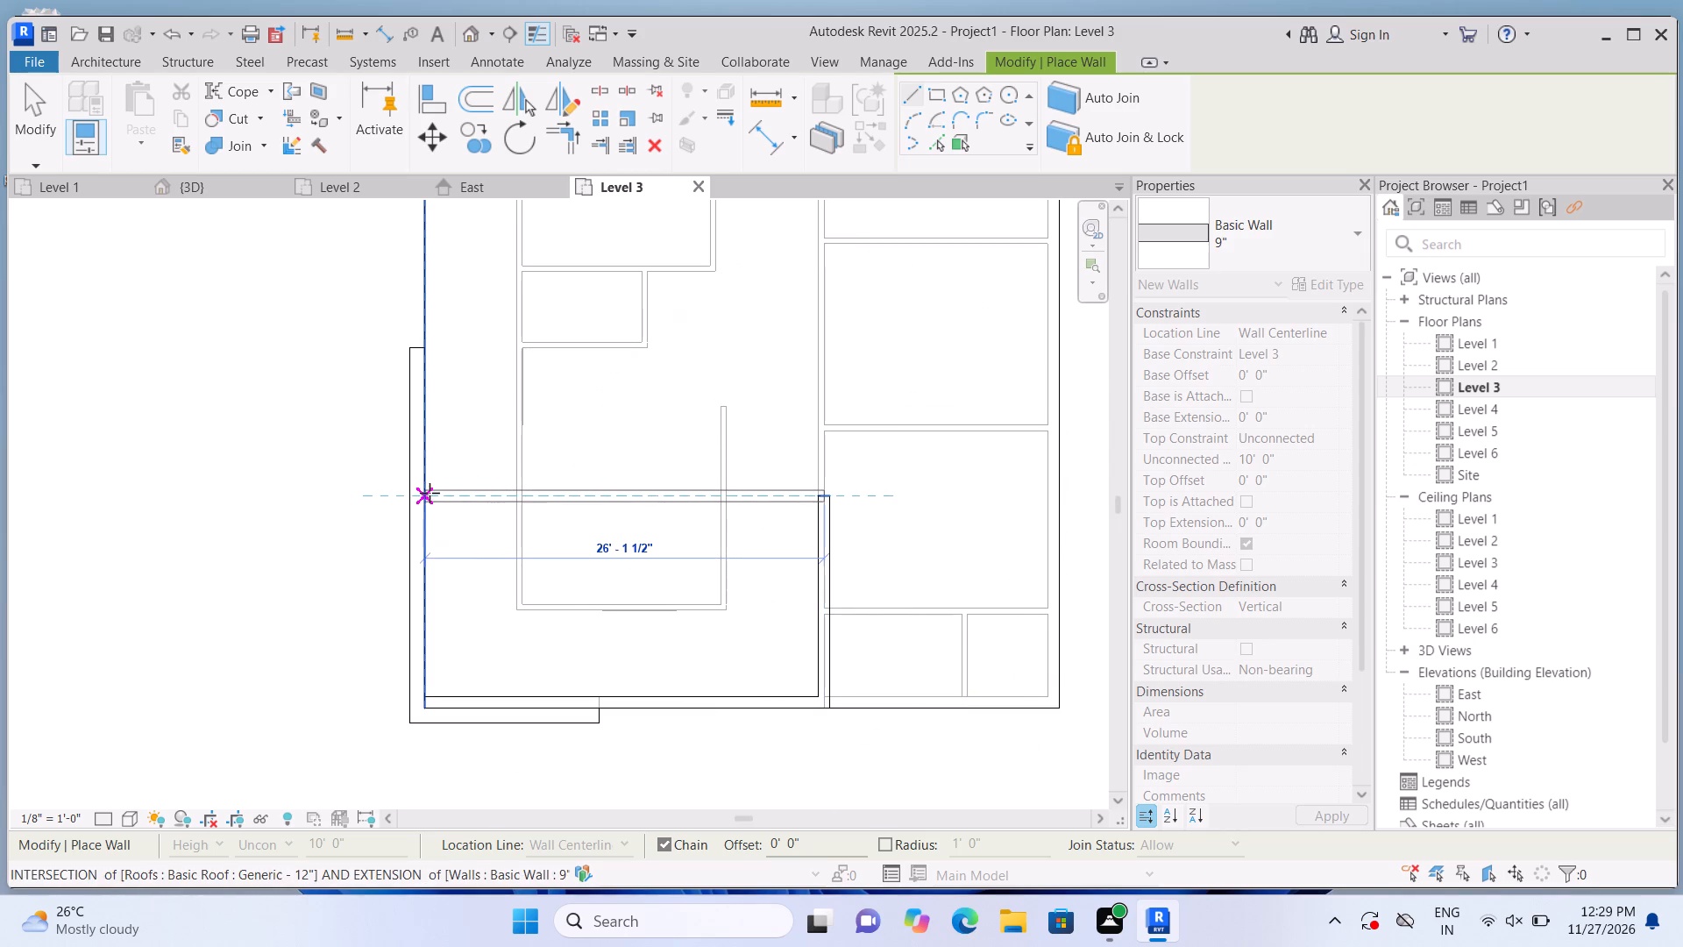
left_click(429, 495)
key("Escape")
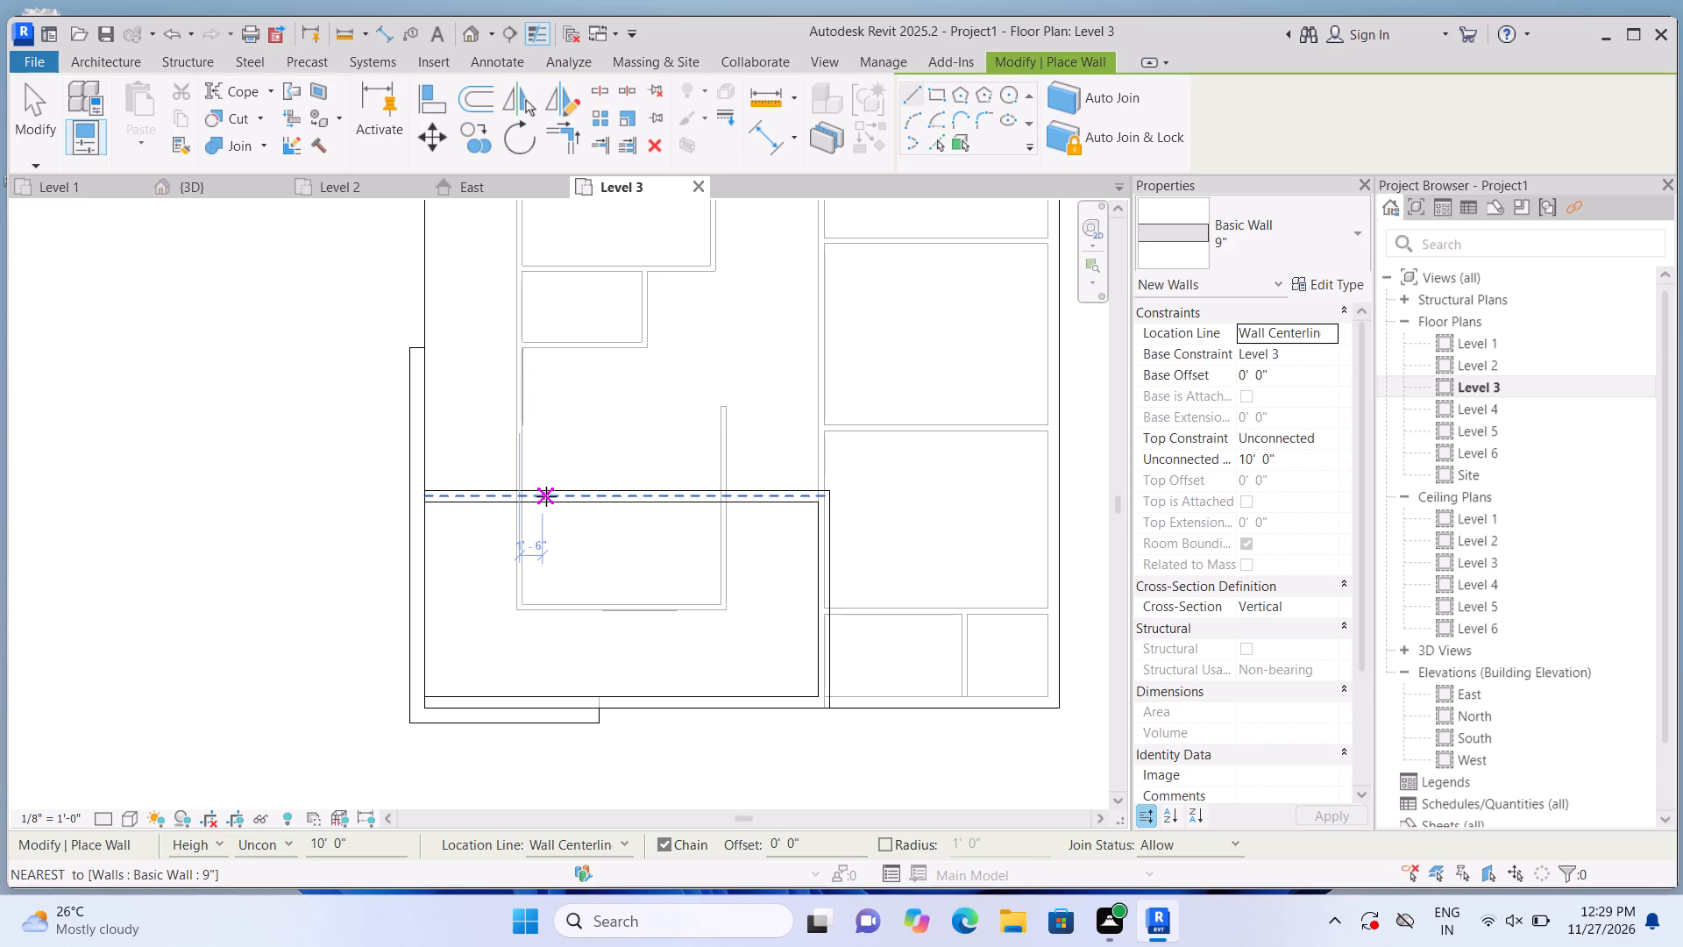
Examine the new three-sided roof enclosure and its open west side in the 3D view.
scroll(546, 502, "down", 4)
scroll(415, 602, "up", 1)
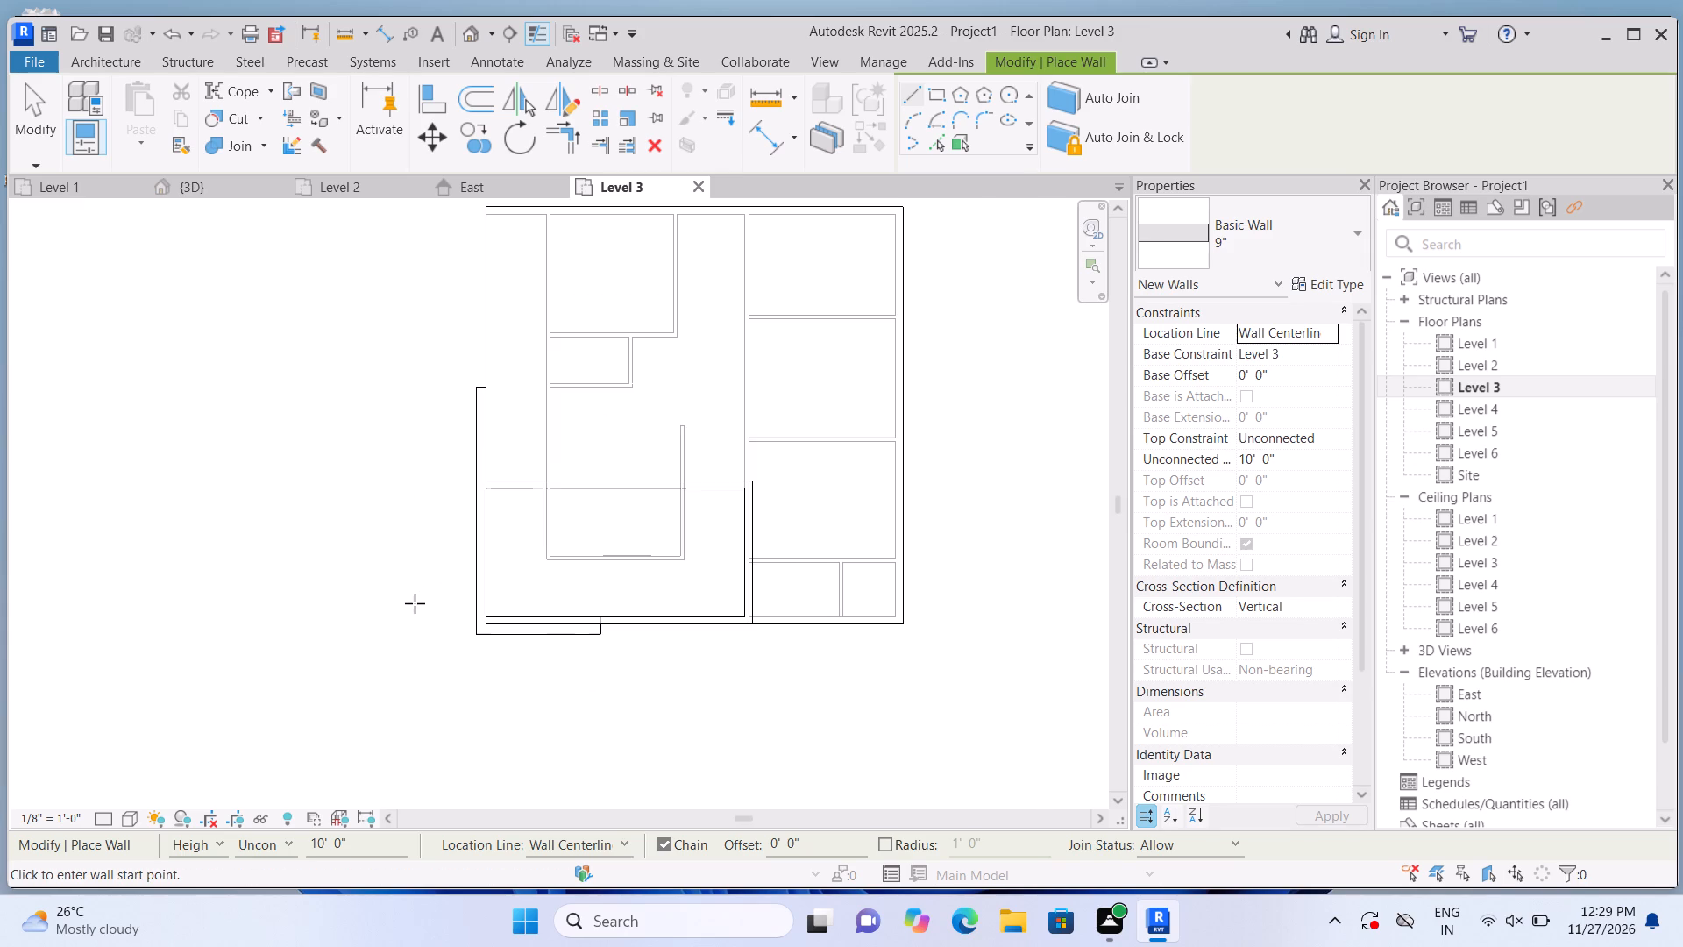
double_click(458, 39)
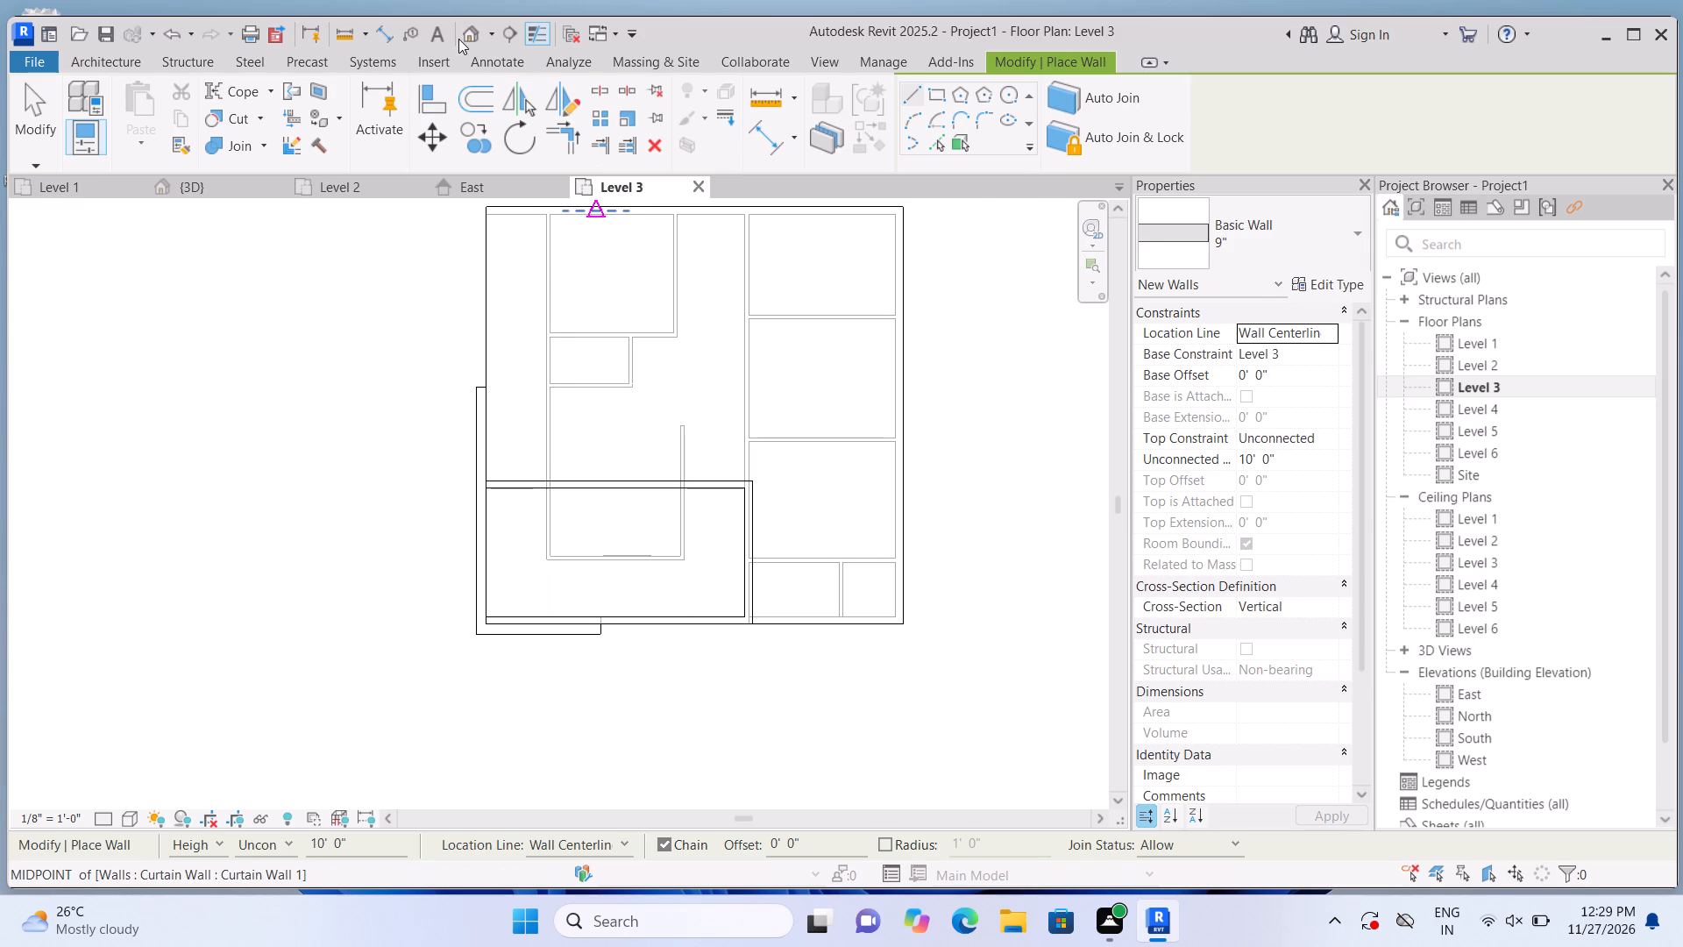
left_click(468, 39)
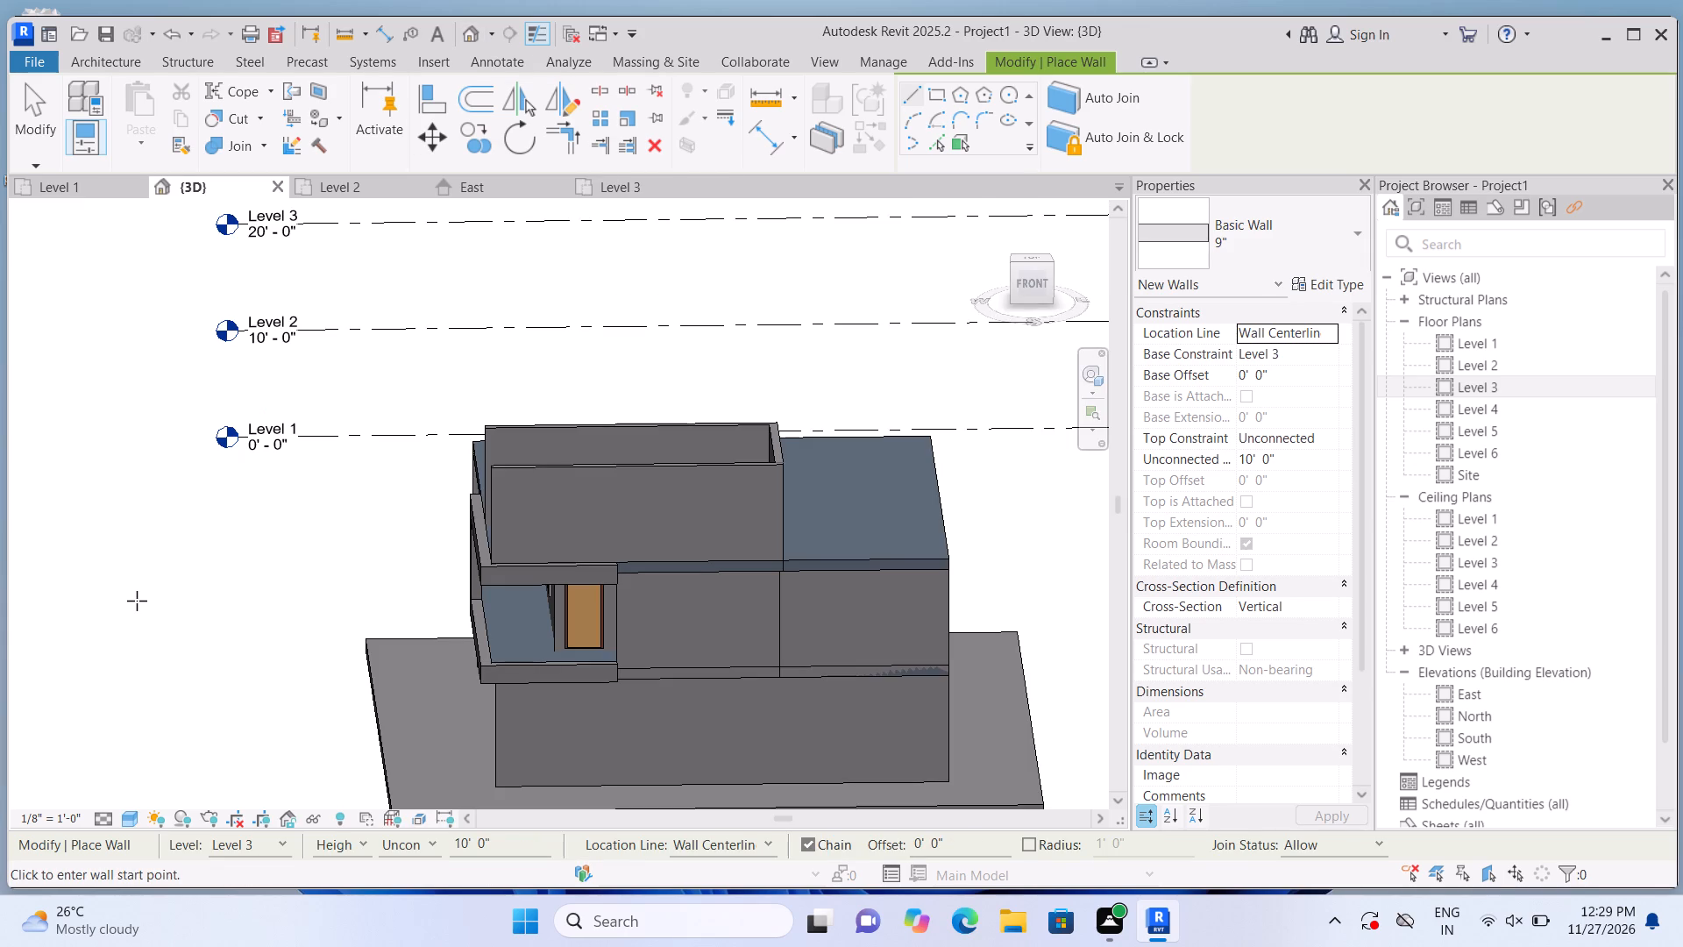
middle_click_drag(137, 601, 273, 595)
middle_click_drag(351, 577, 190, 478)
middle_click_drag(252, 546, 271, 555, "shift")
scroll(230, 502, "down", 1)
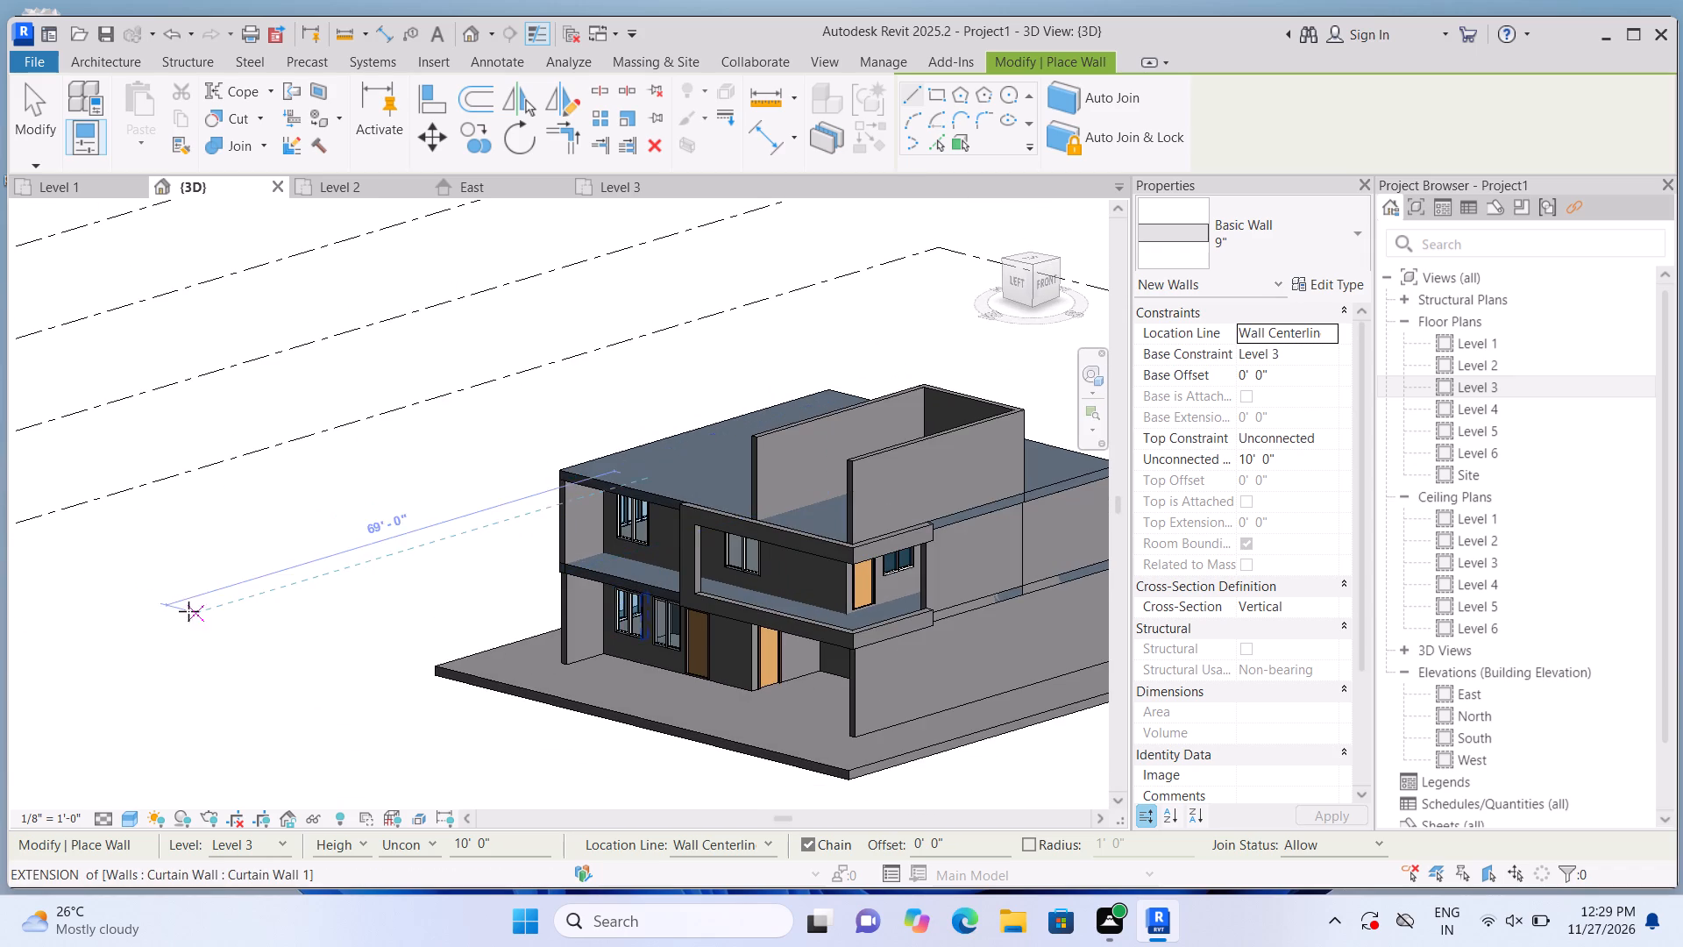
middle_click_drag(188, 611, 275, 619)
middle_click_drag(290, 594, 0, 522)
middle_click_drag(76, 608, 136, 623, "shift")
middle_click_drag(334, 616, 235, 605)
middle_click_drag(283, 653, 219, 628, "shift")
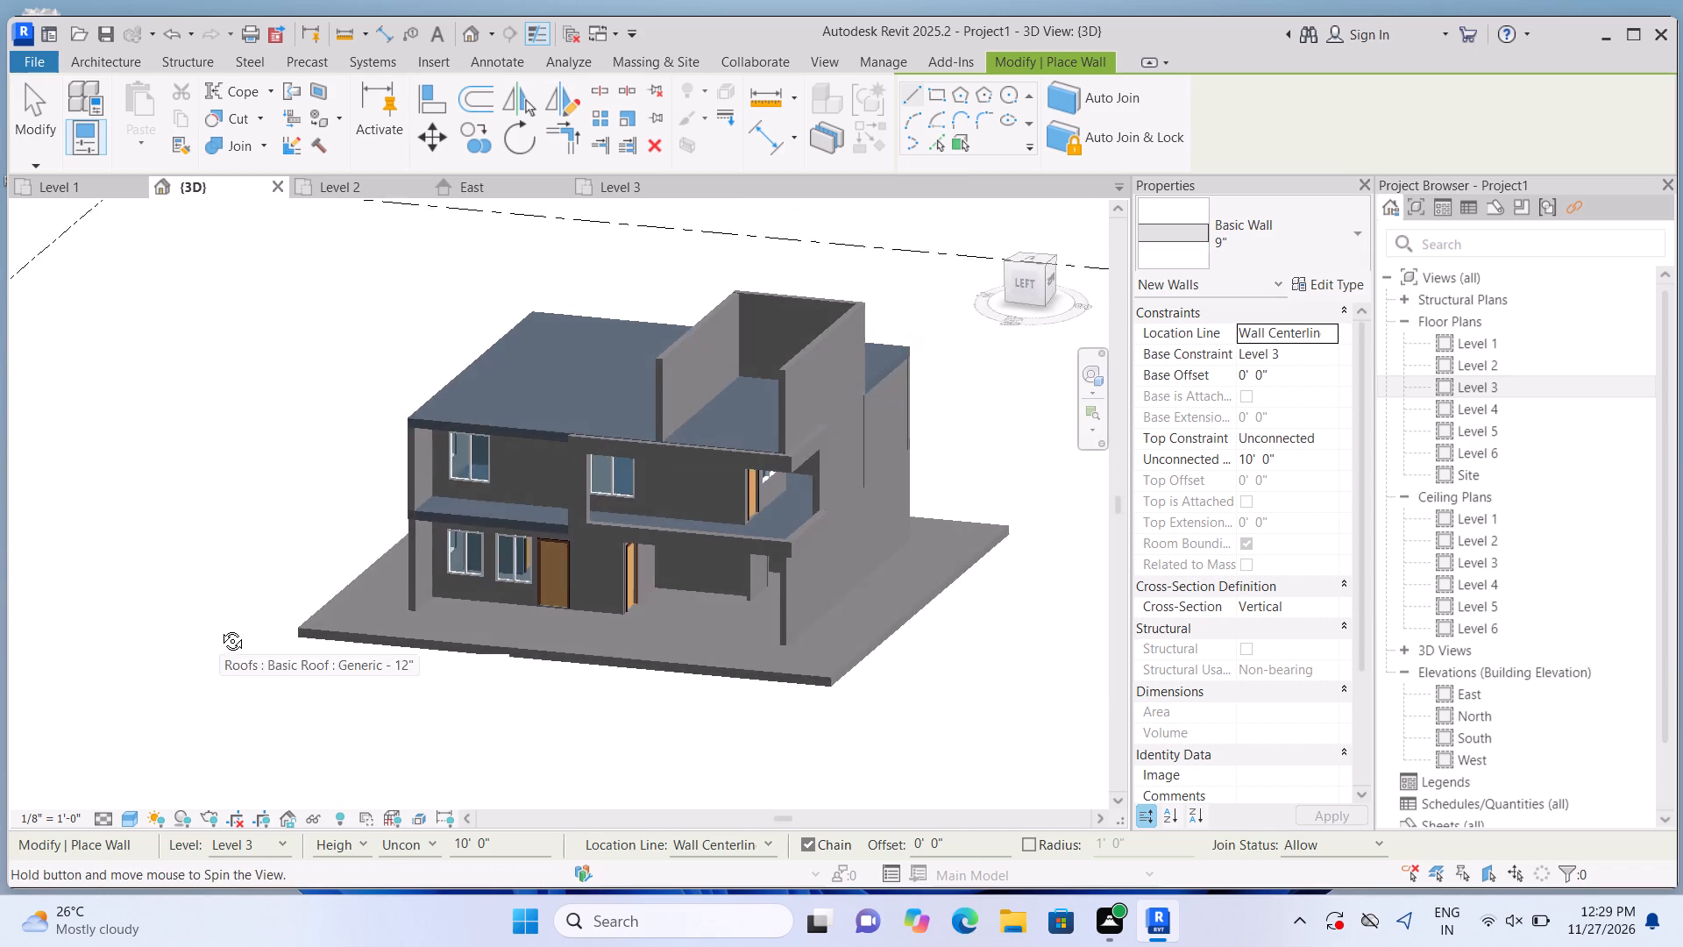
middle_click_drag(219, 628, 224, 581, "shift")
middle_click_drag(217, 606, 125, 665)
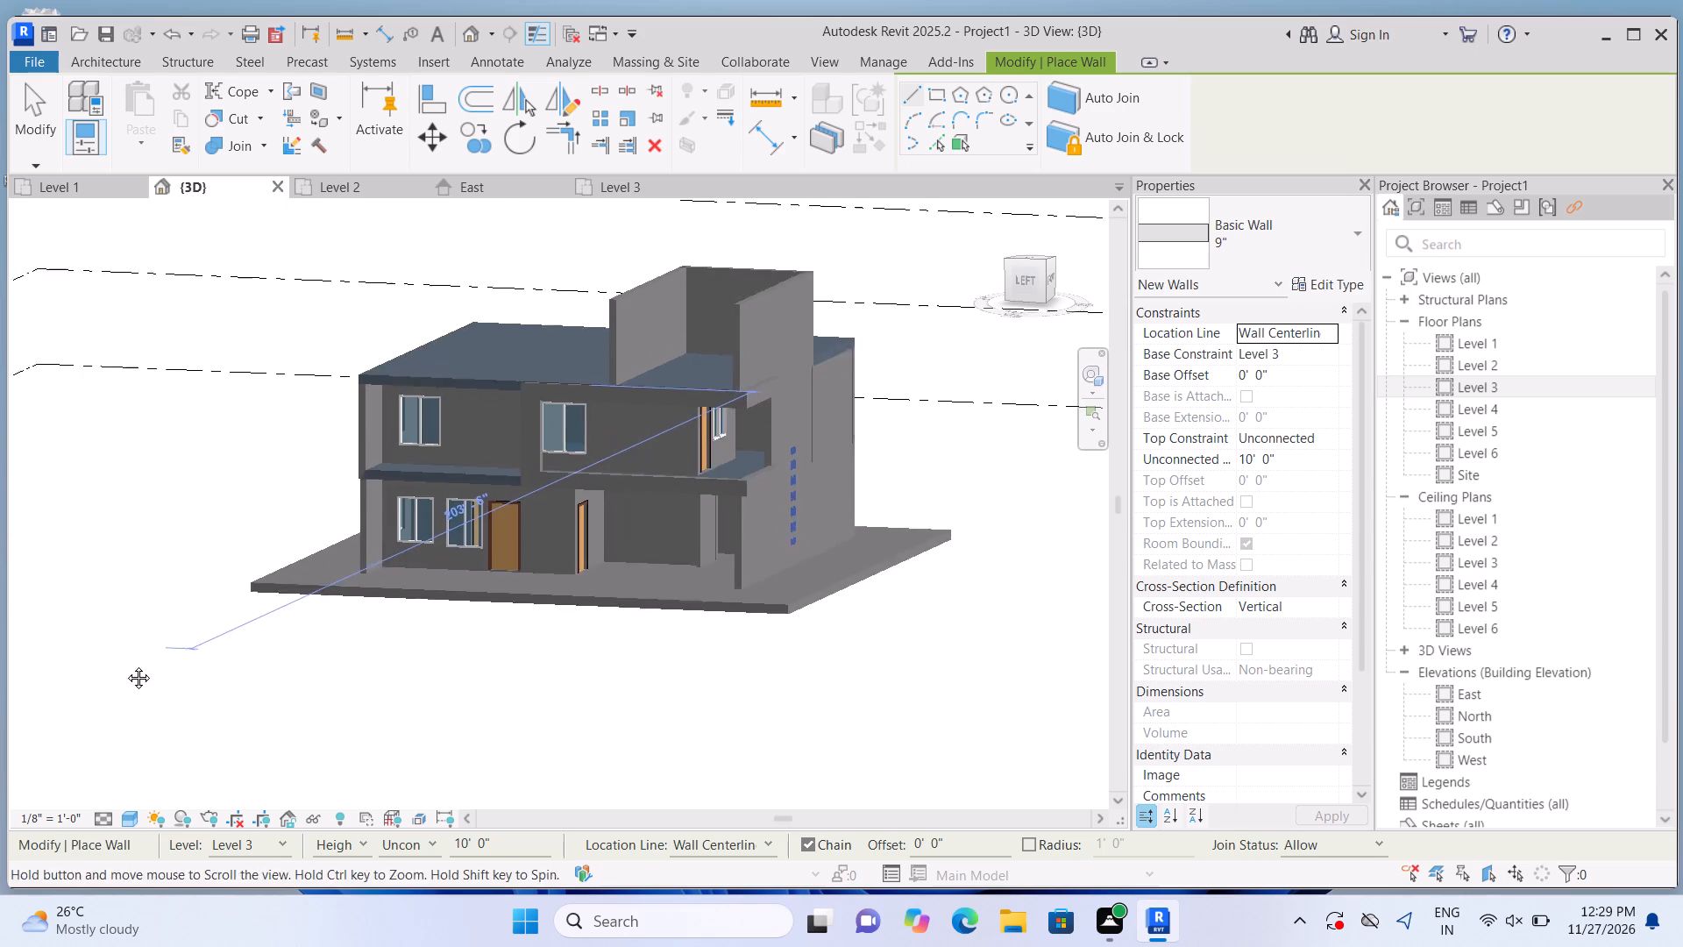
middle_click_drag(125, 665, 111, 669)
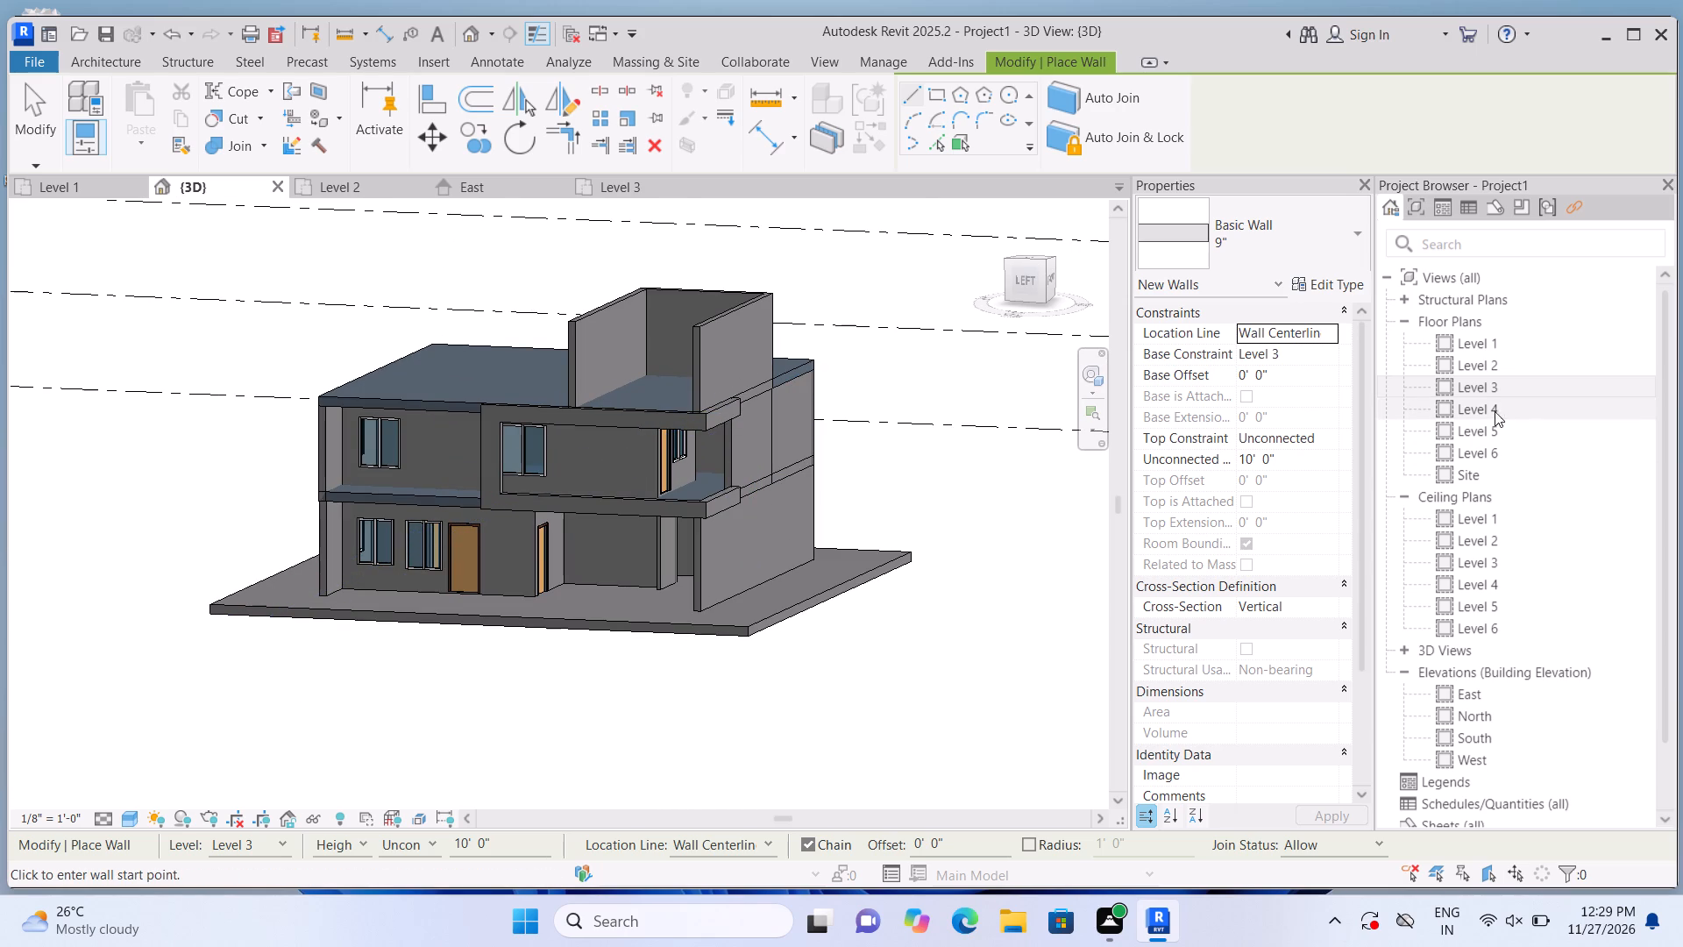
On Level 3, draw a 9" wall, 10'-0" high, along the roof's west edge between the north and south walls, closing the enclosure.
triple_click(1445, 383)
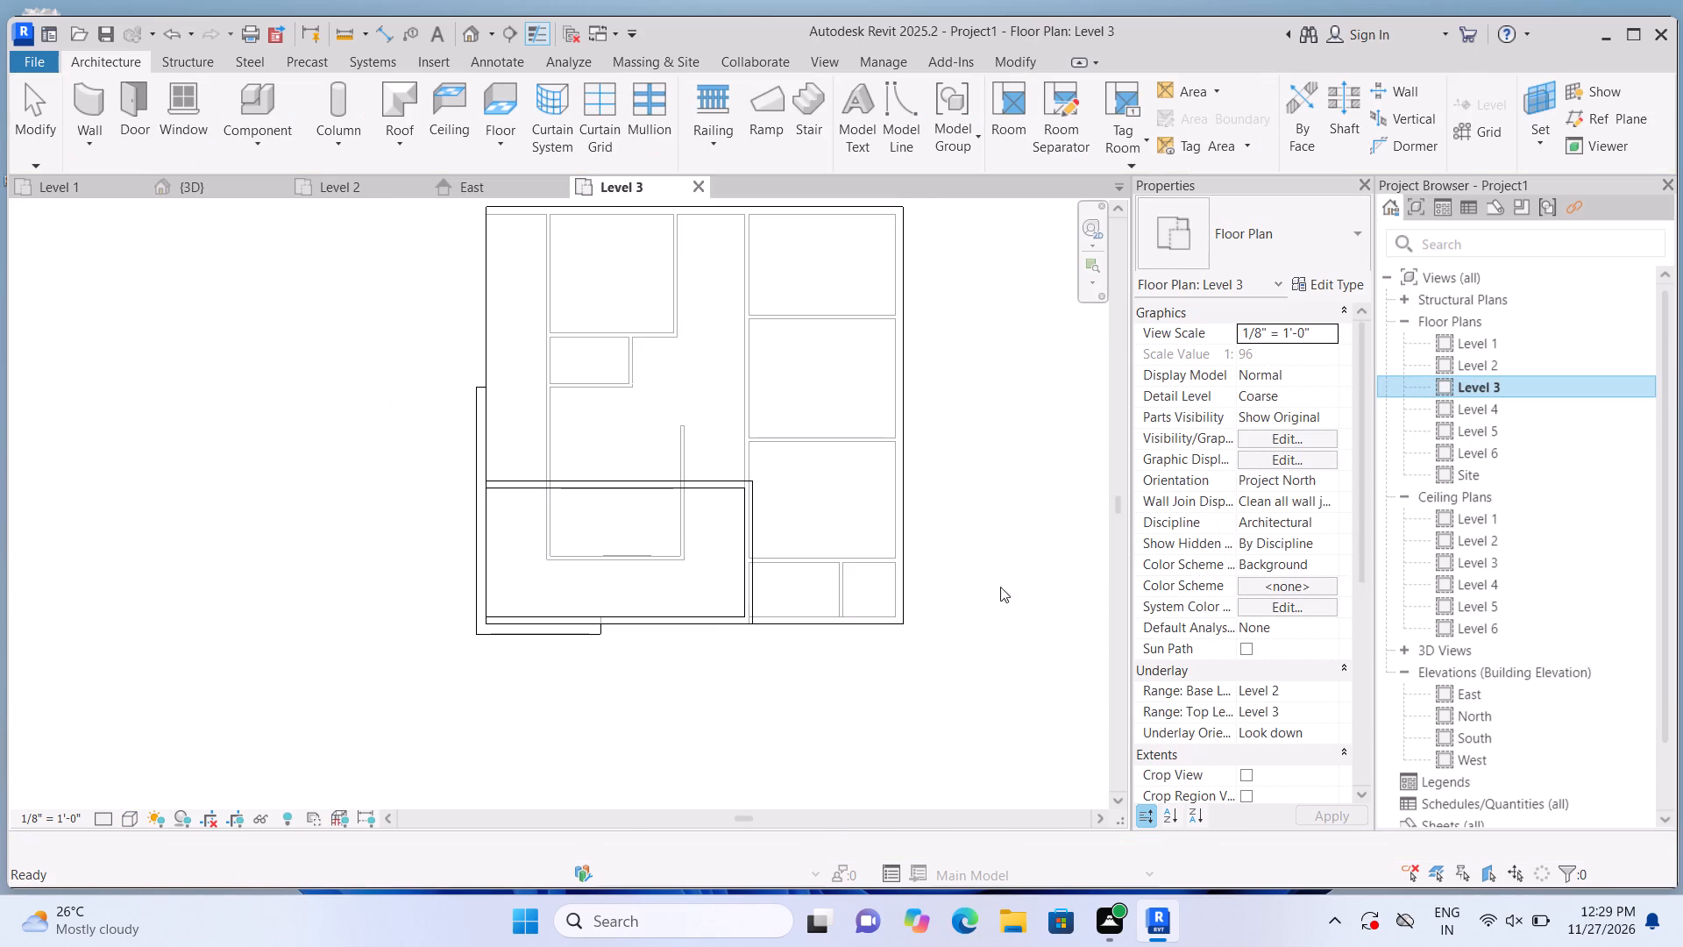
scroll(988, 593, "up", 2)
scroll(451, 623, "up", 3)
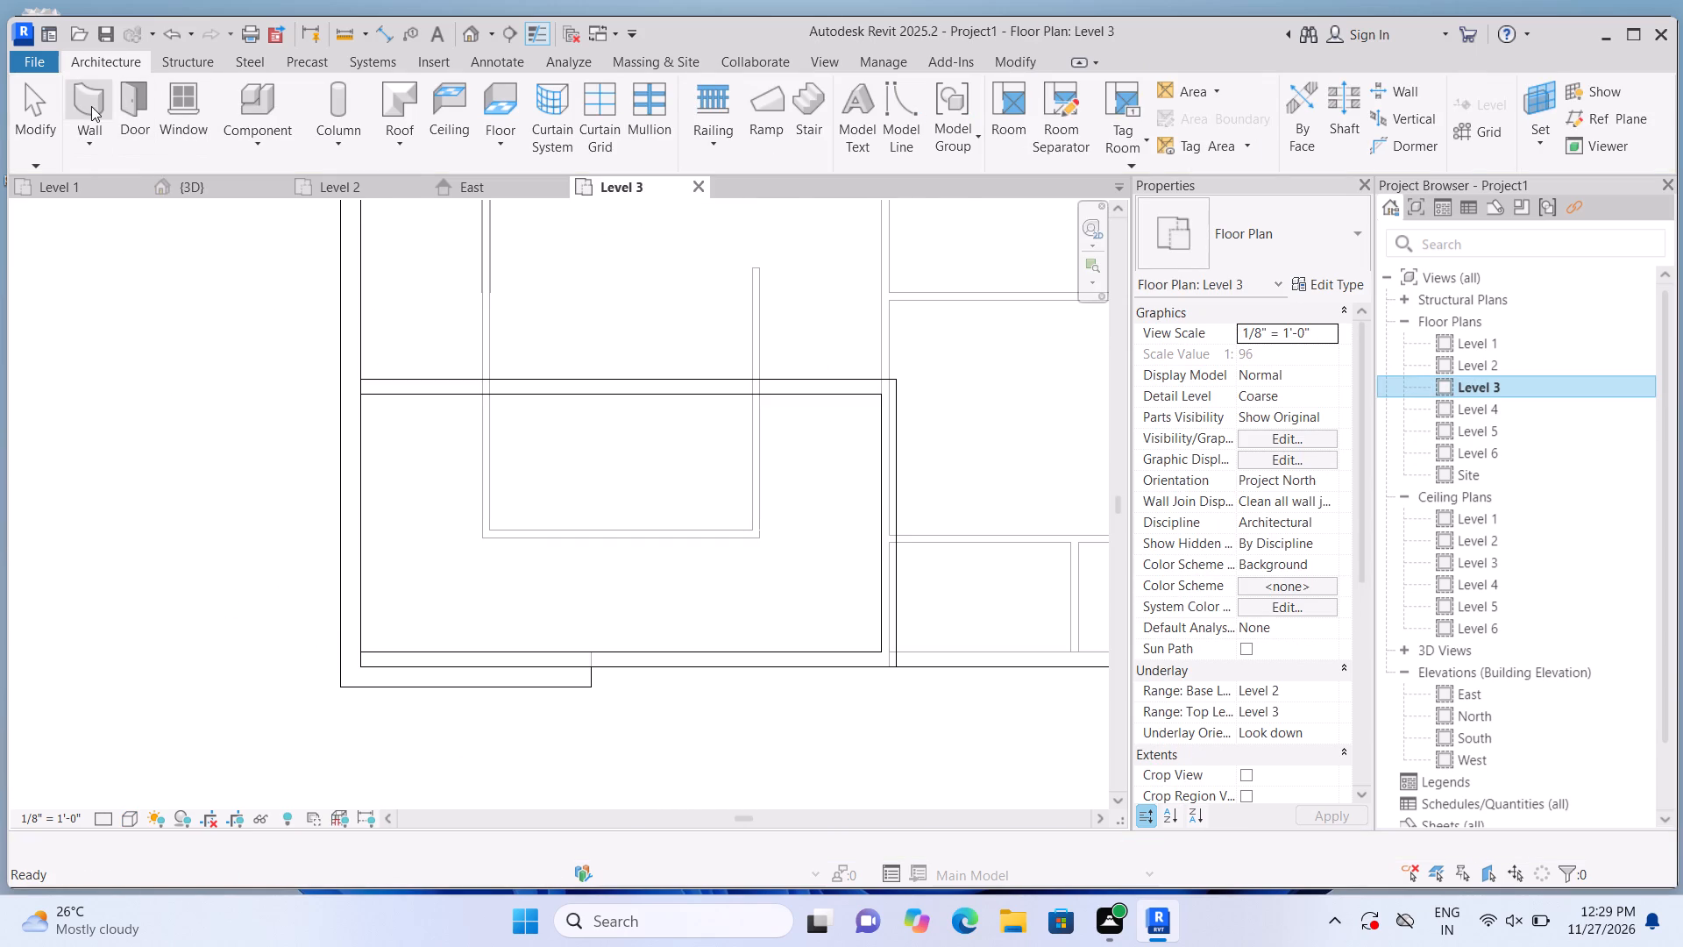
left_click(91, 105)
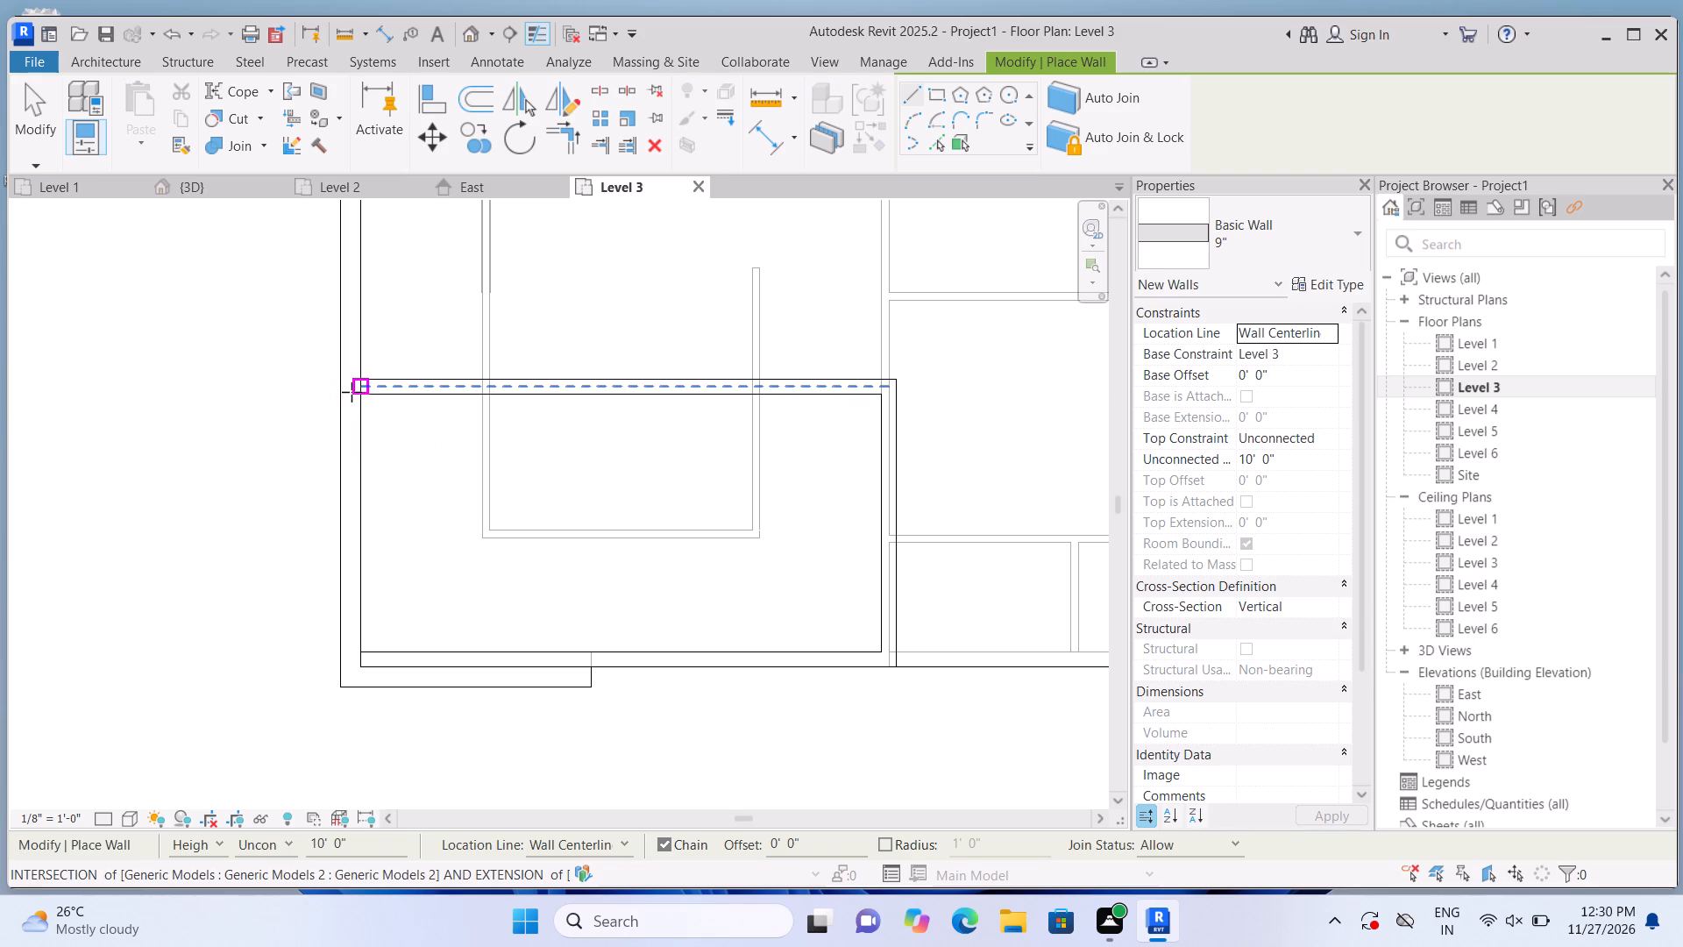
scroll(350, 395, "up", 4)
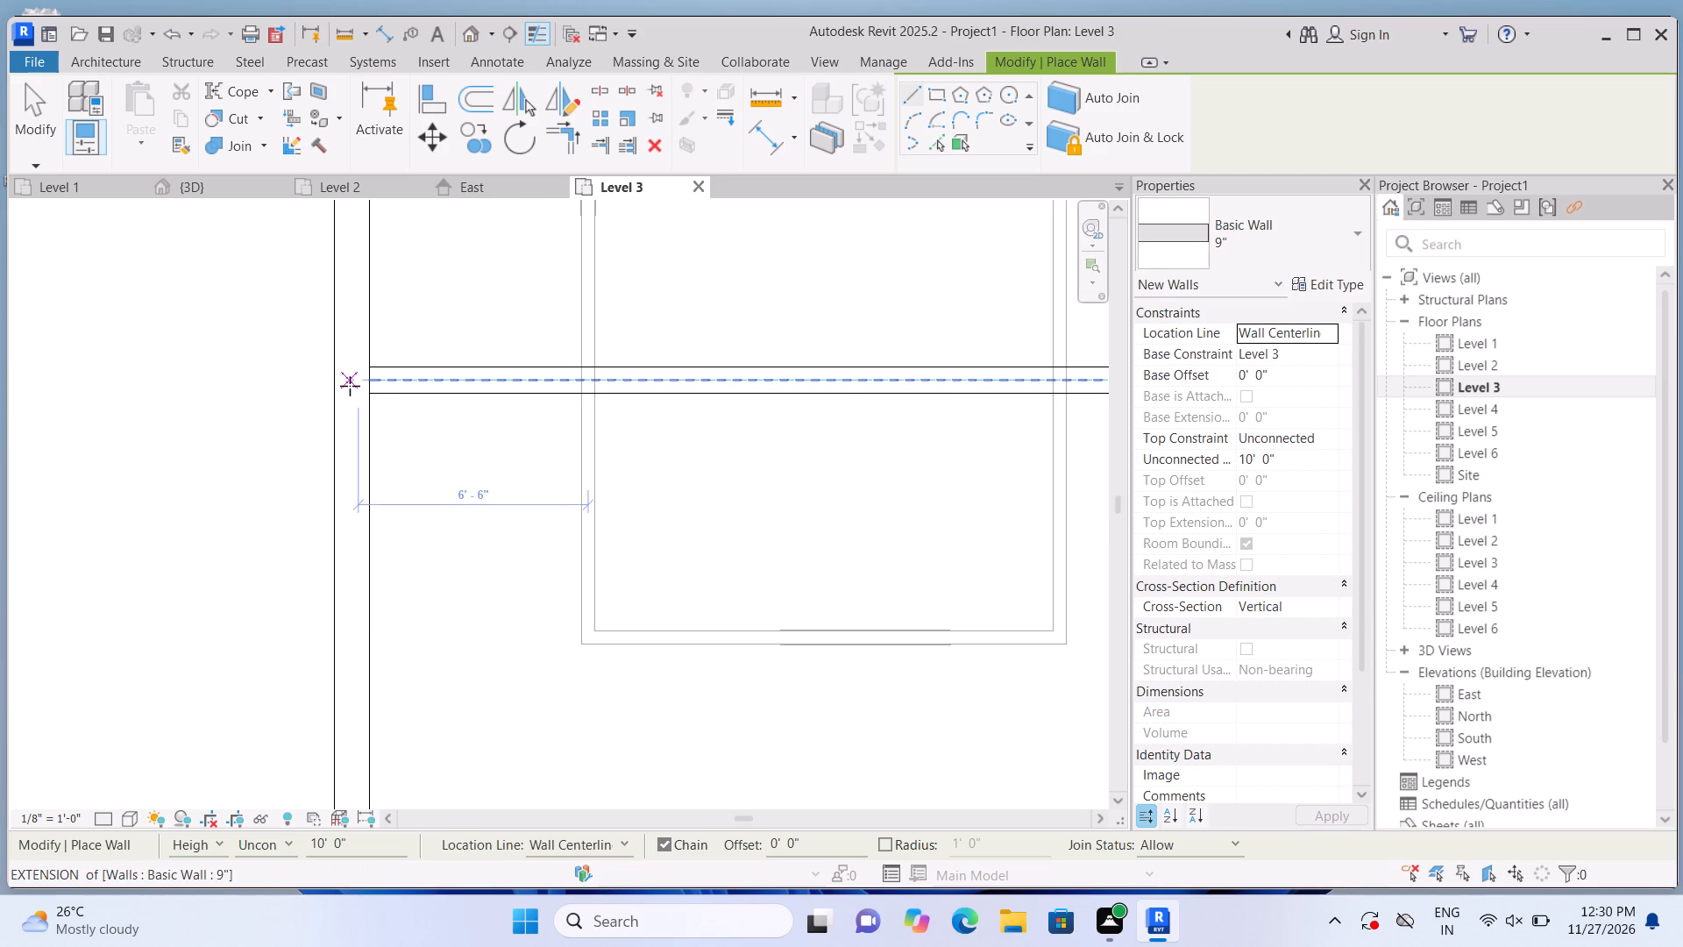
left_click(350, 385)
scroll(353, 527, "down", 2)
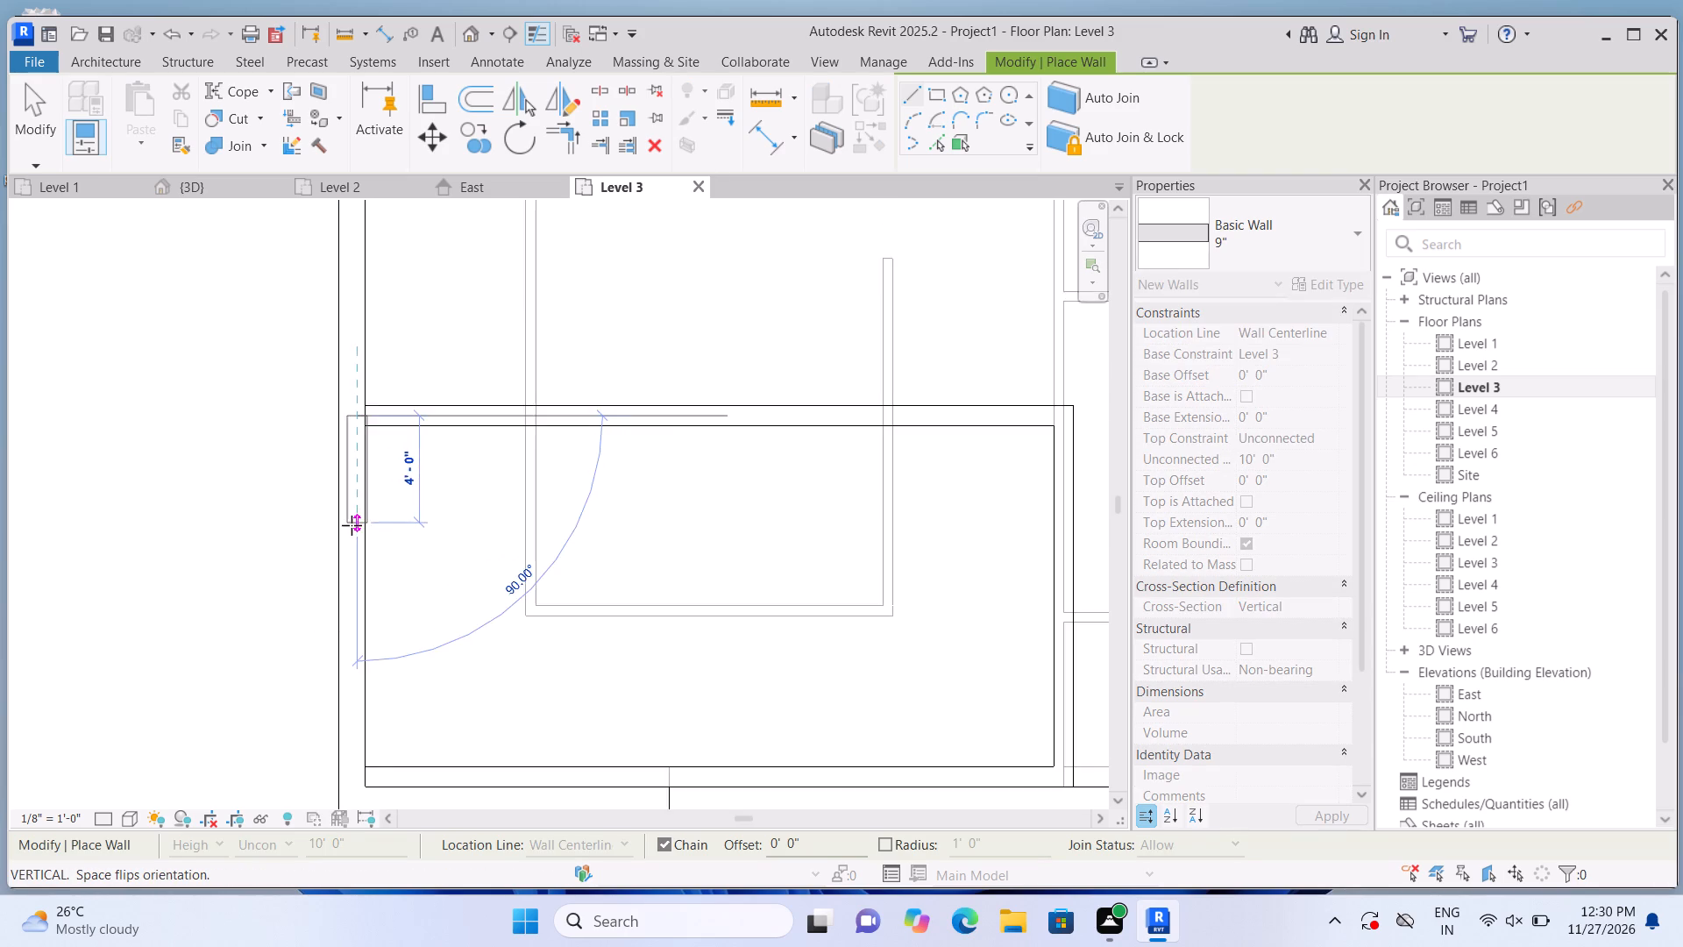
scroll(352, 525, "down", 2)
scroll(353, 664, "up", 9)
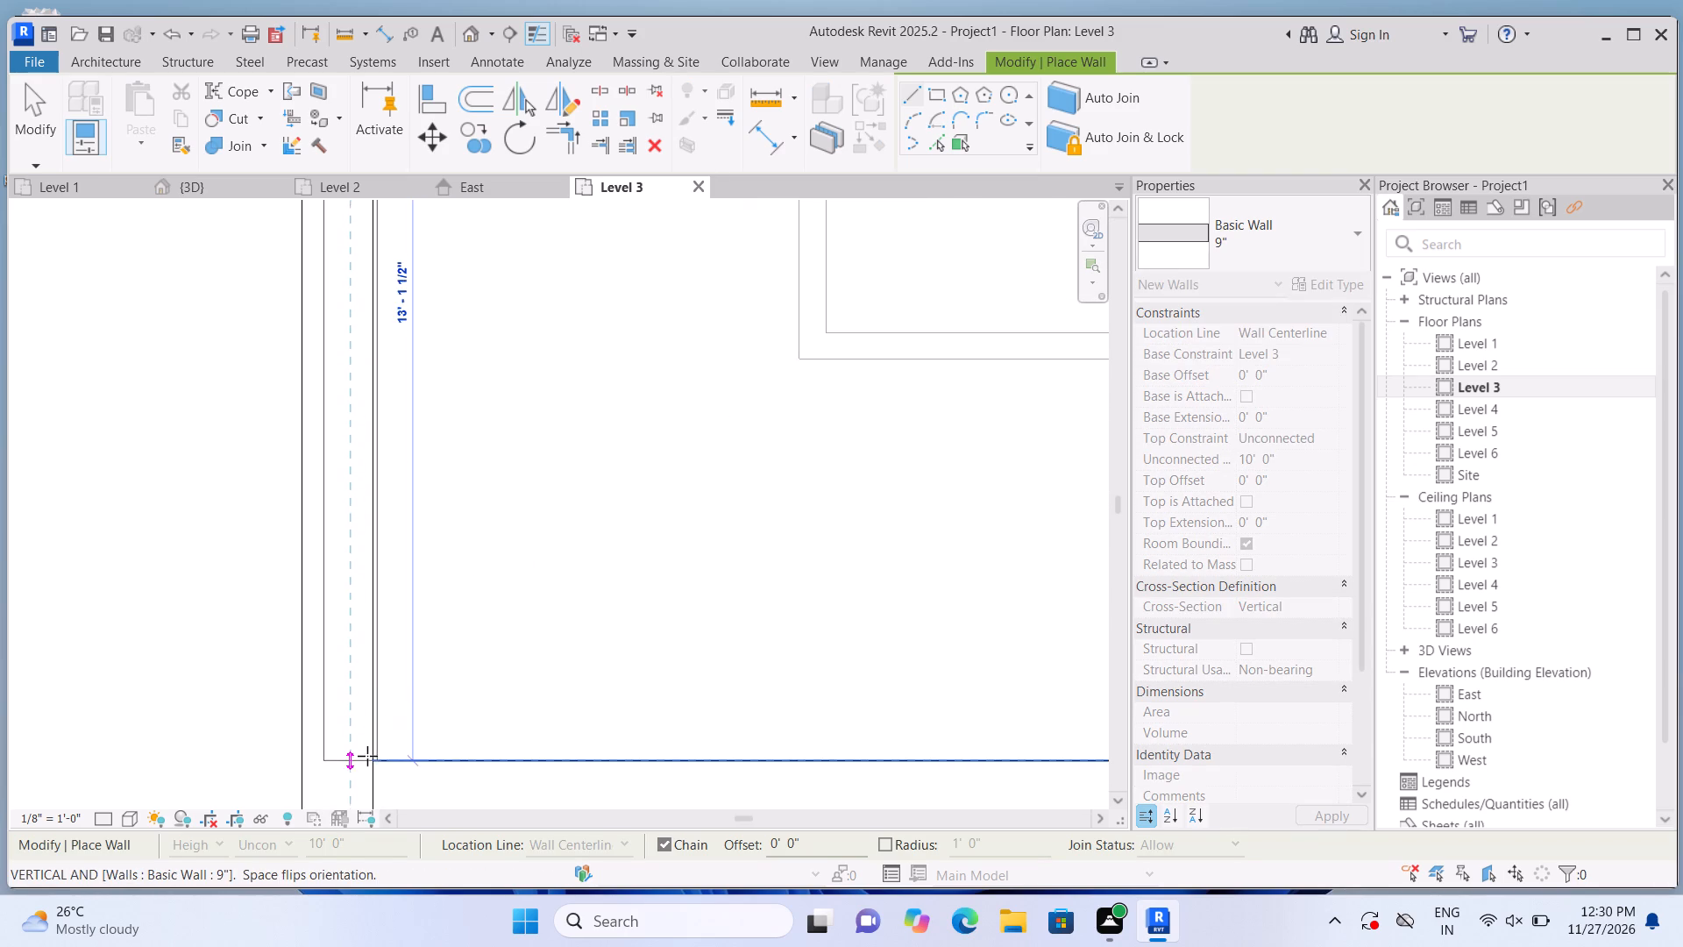
left_click(363, 792)
scroll(398, 602, "down", 3)
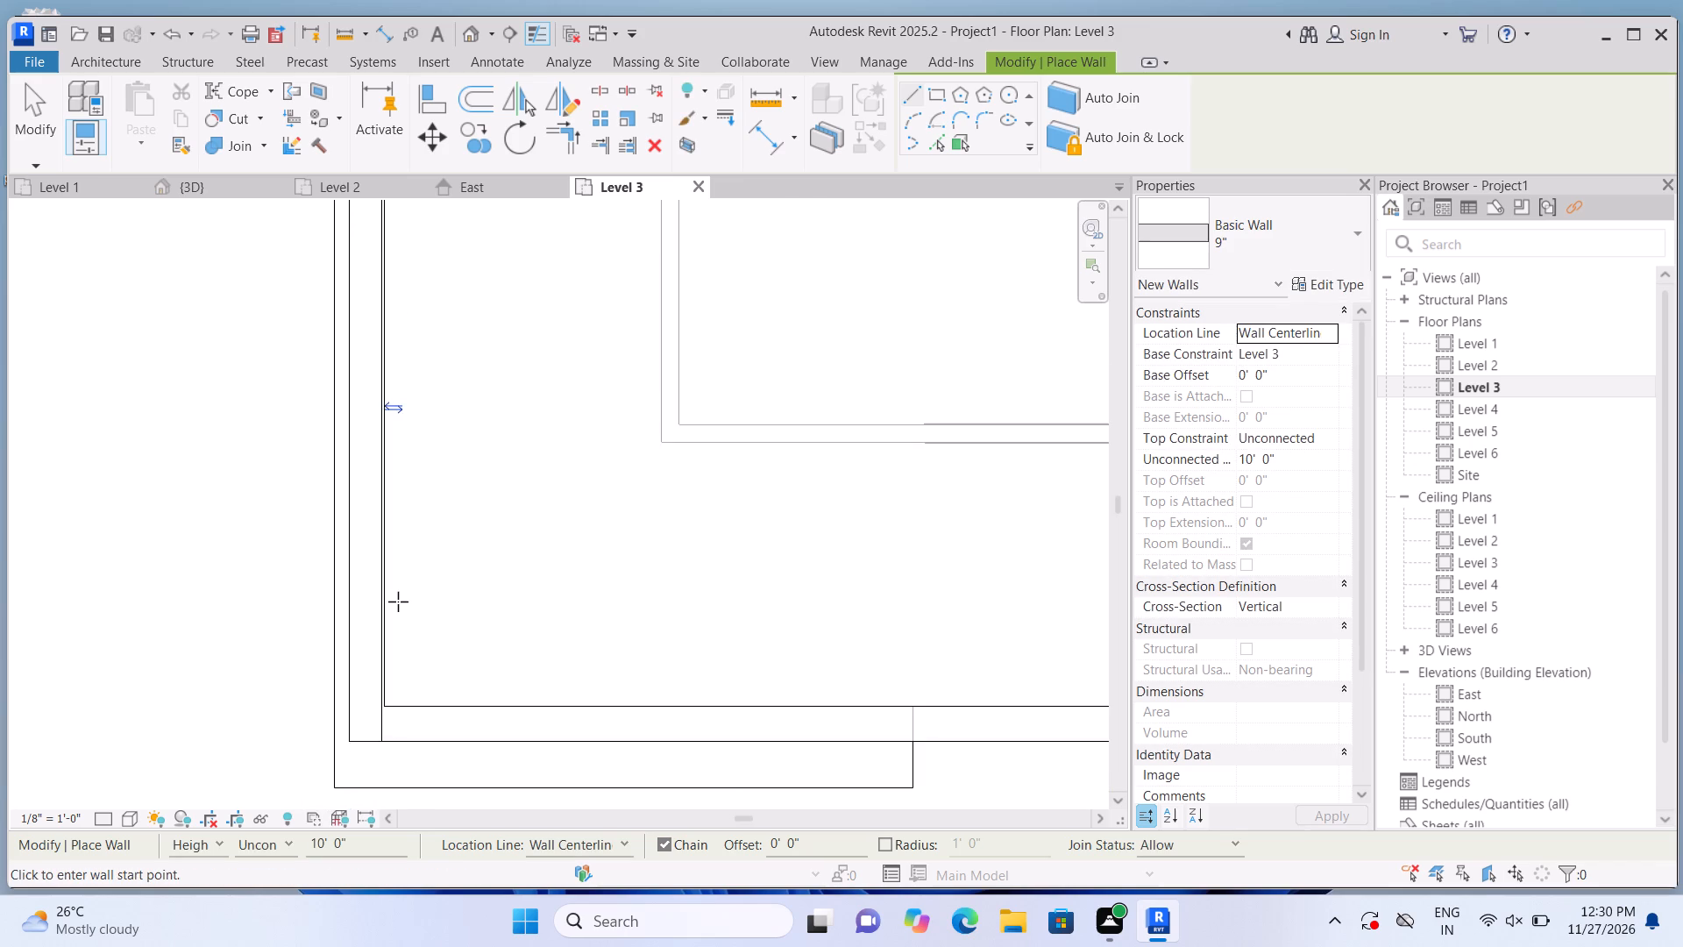
scroll(396, 609, "down", 2)
key("Escape")
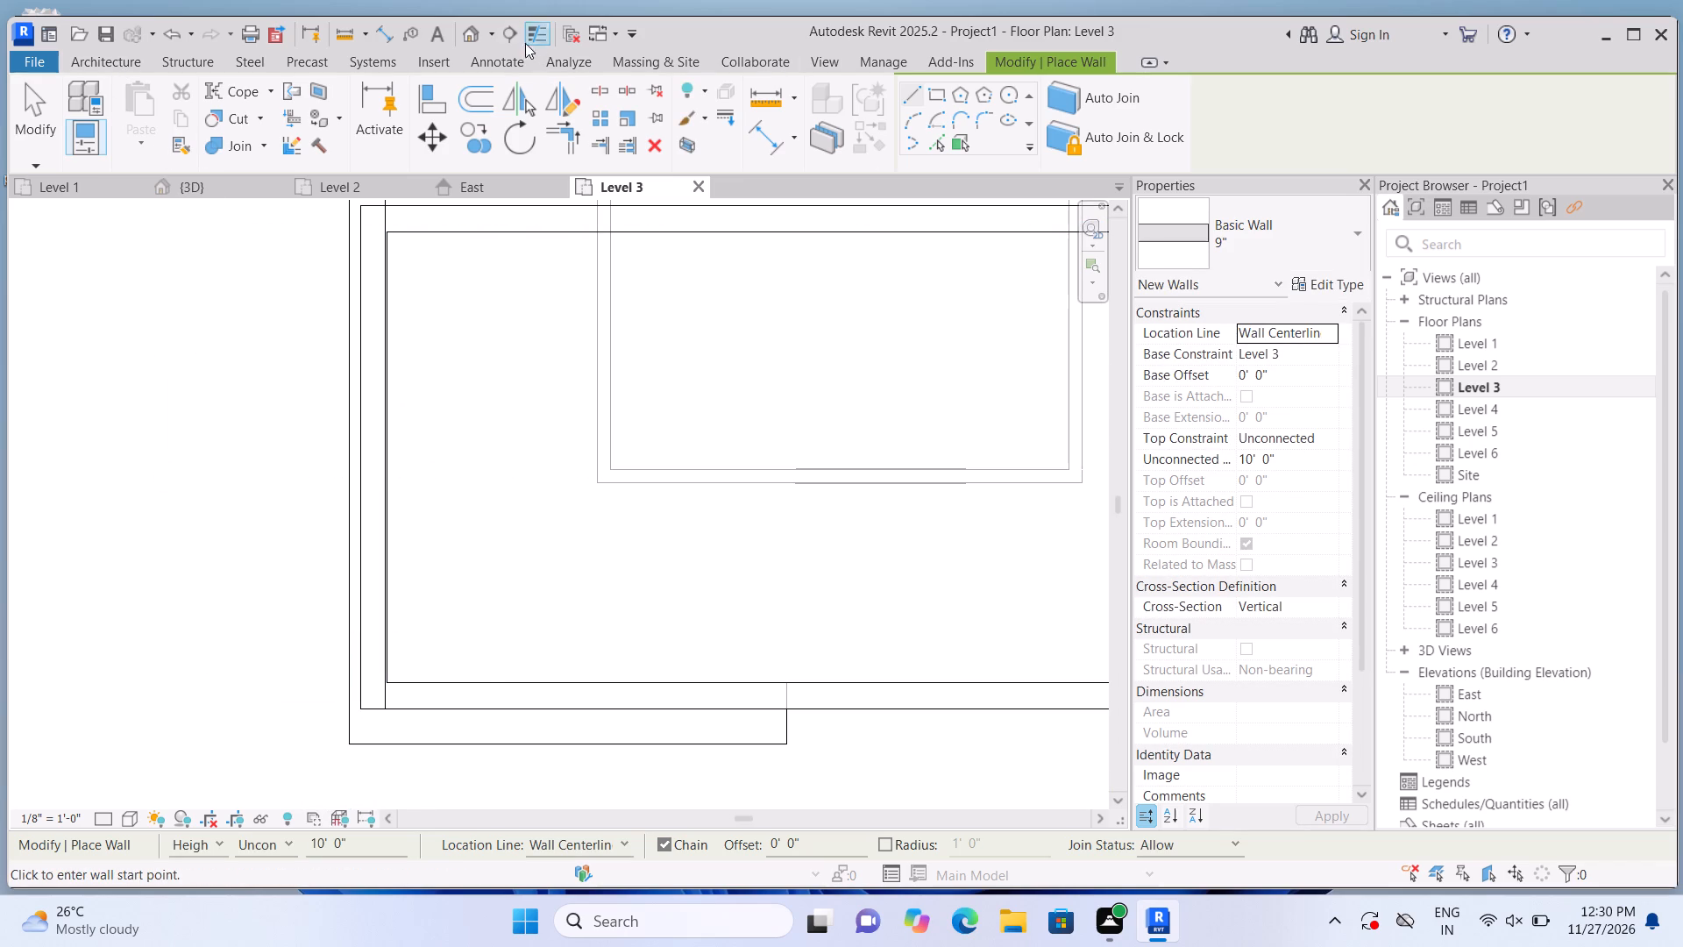
Examine the closed four-sided roof enclosure from its west and south sides in the 3D view.
left_click(459, 30)
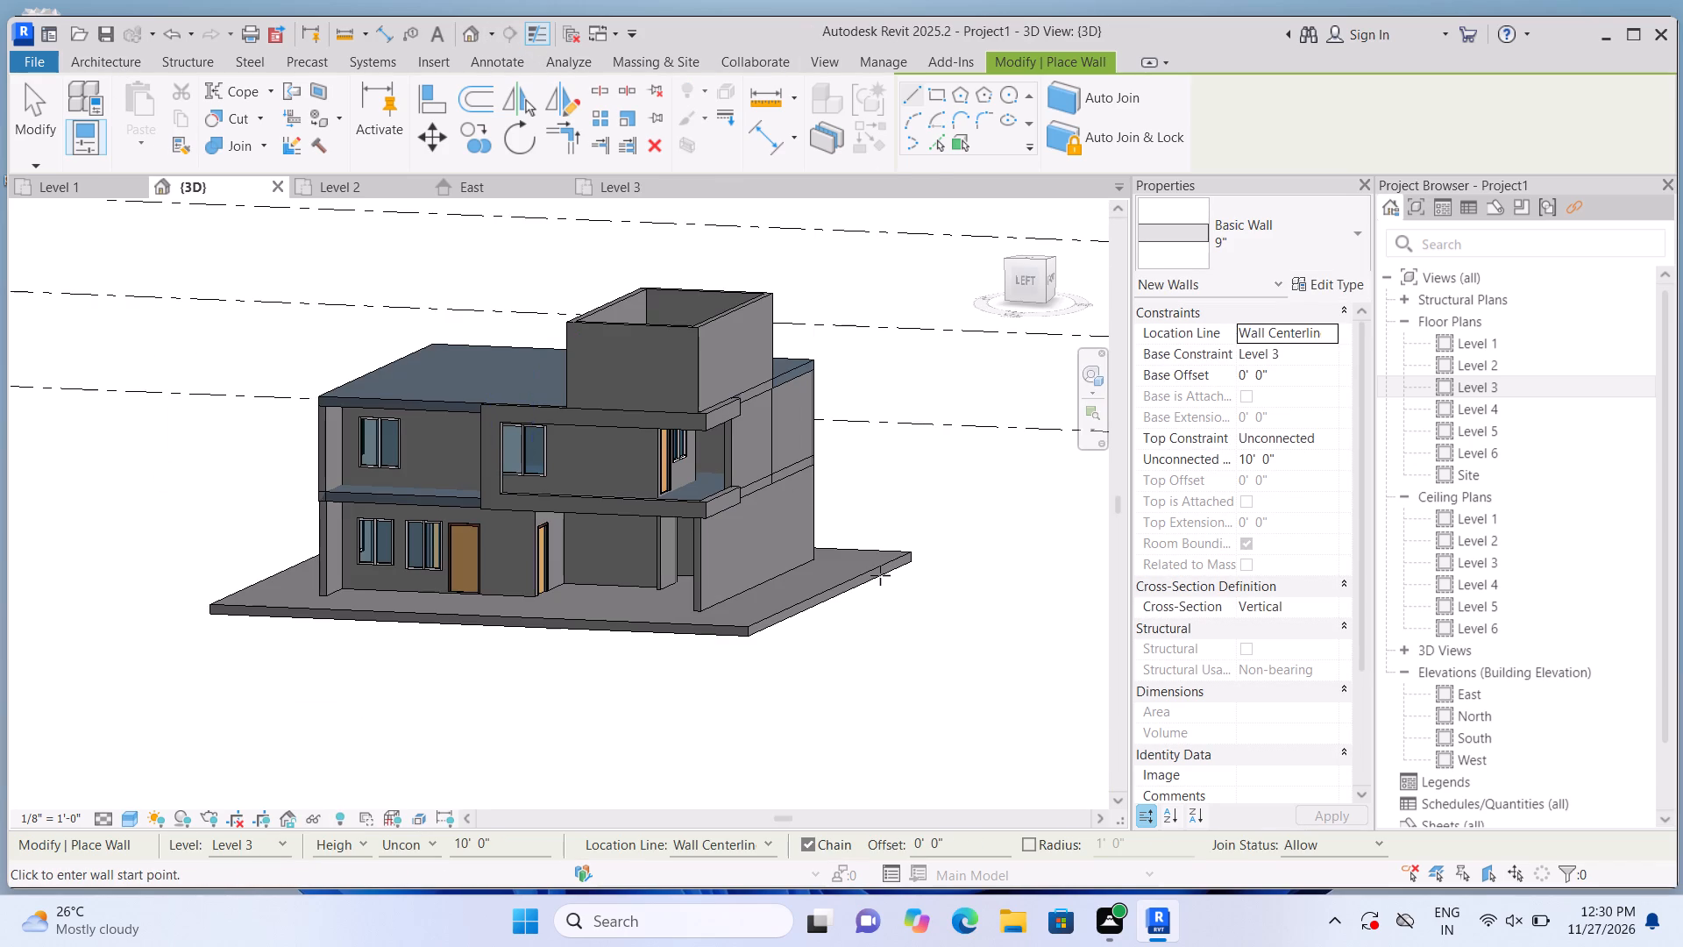
middle_click_drag(877, 717, 804, 709)
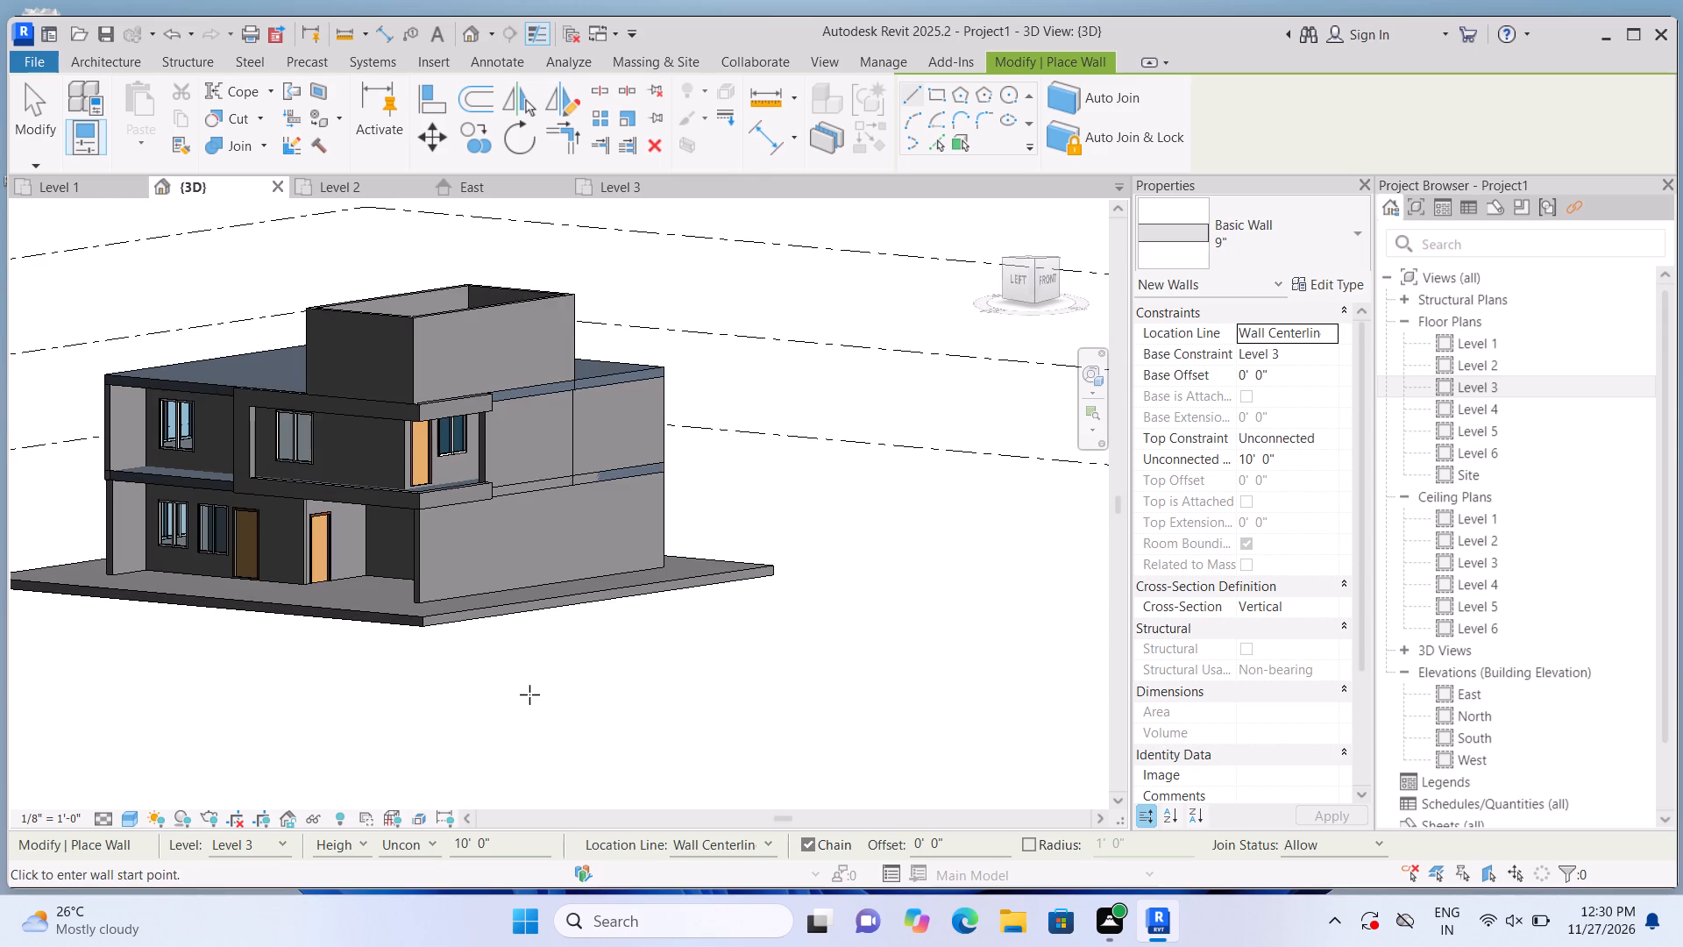
middle_click_drag(531, 694, 666, 697)
scroll(592, 730, "up", 2)
scroll(596, 737, "down", 2)
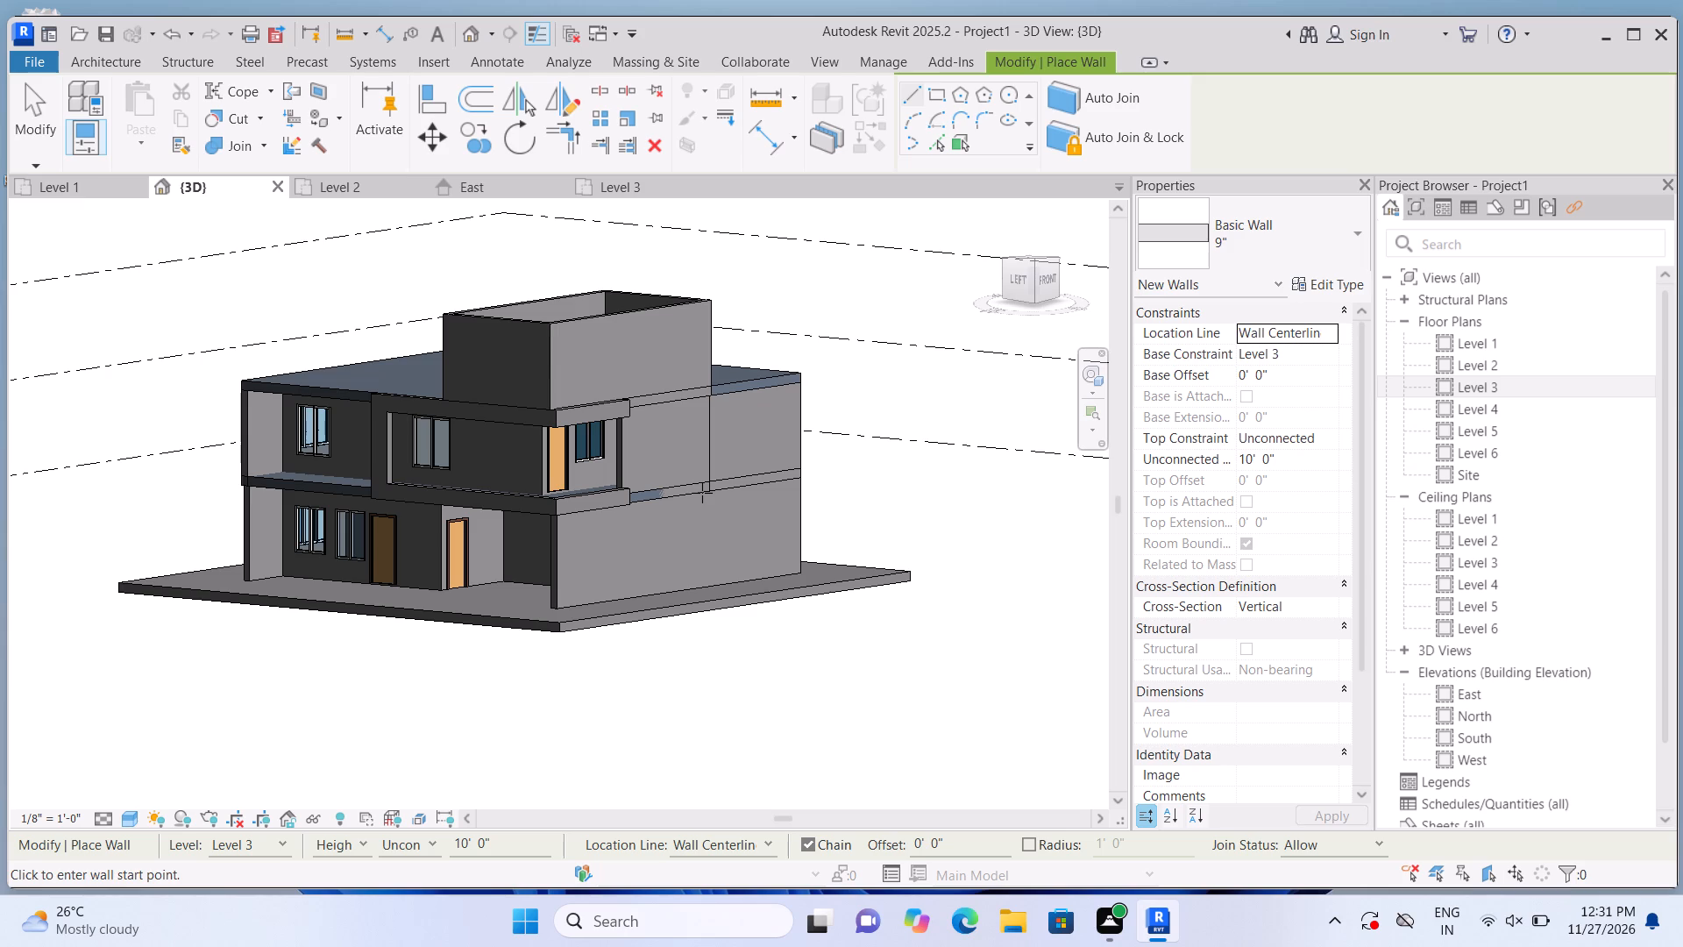
Open the Level 4 floor plan and set its underlay base level to Level 3.
double_click(1541, 411)
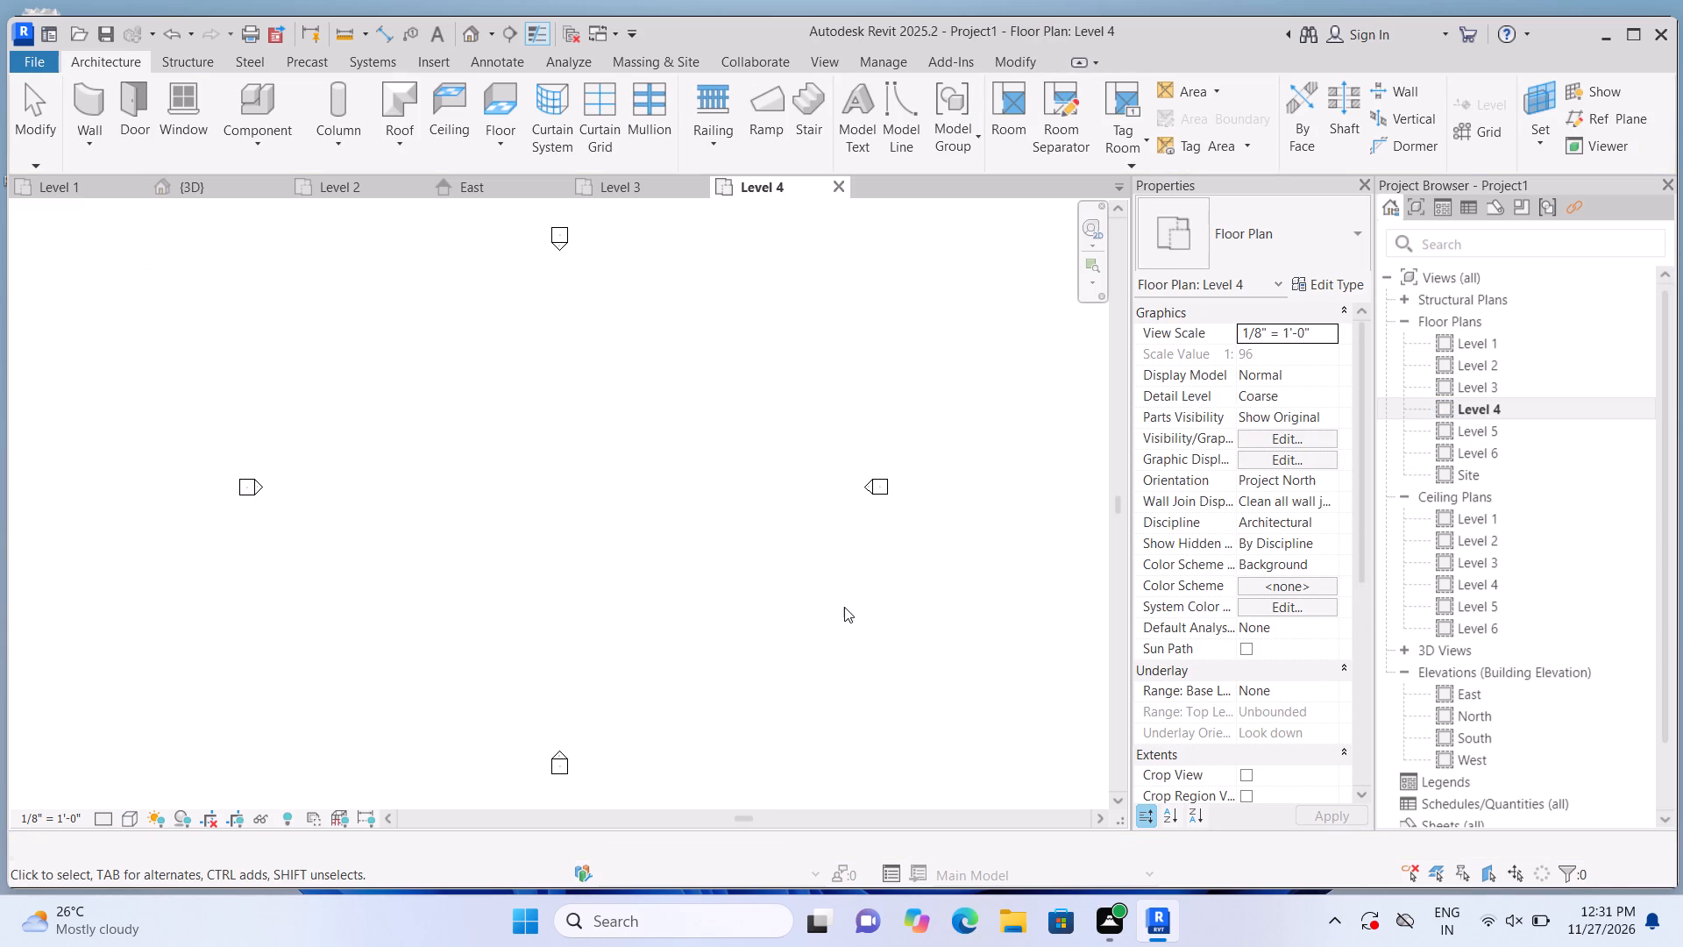
double_click(1342, 666)
left_click(1343, 668)
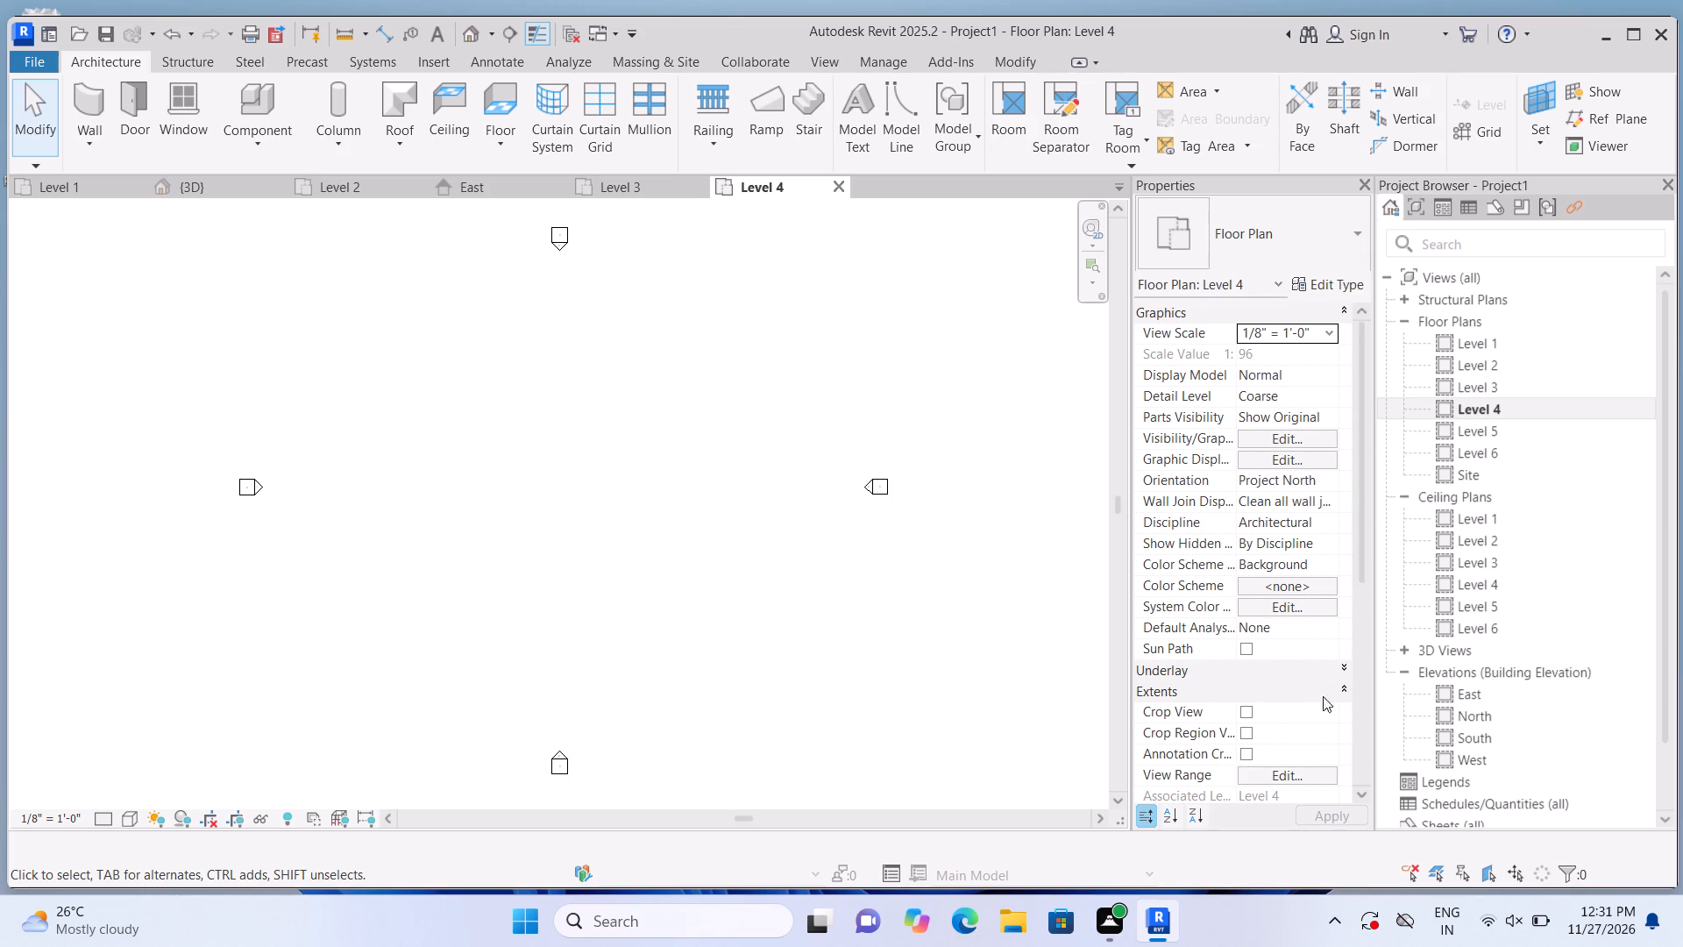
left_click(1344, 665)
left_click(1312, 693)
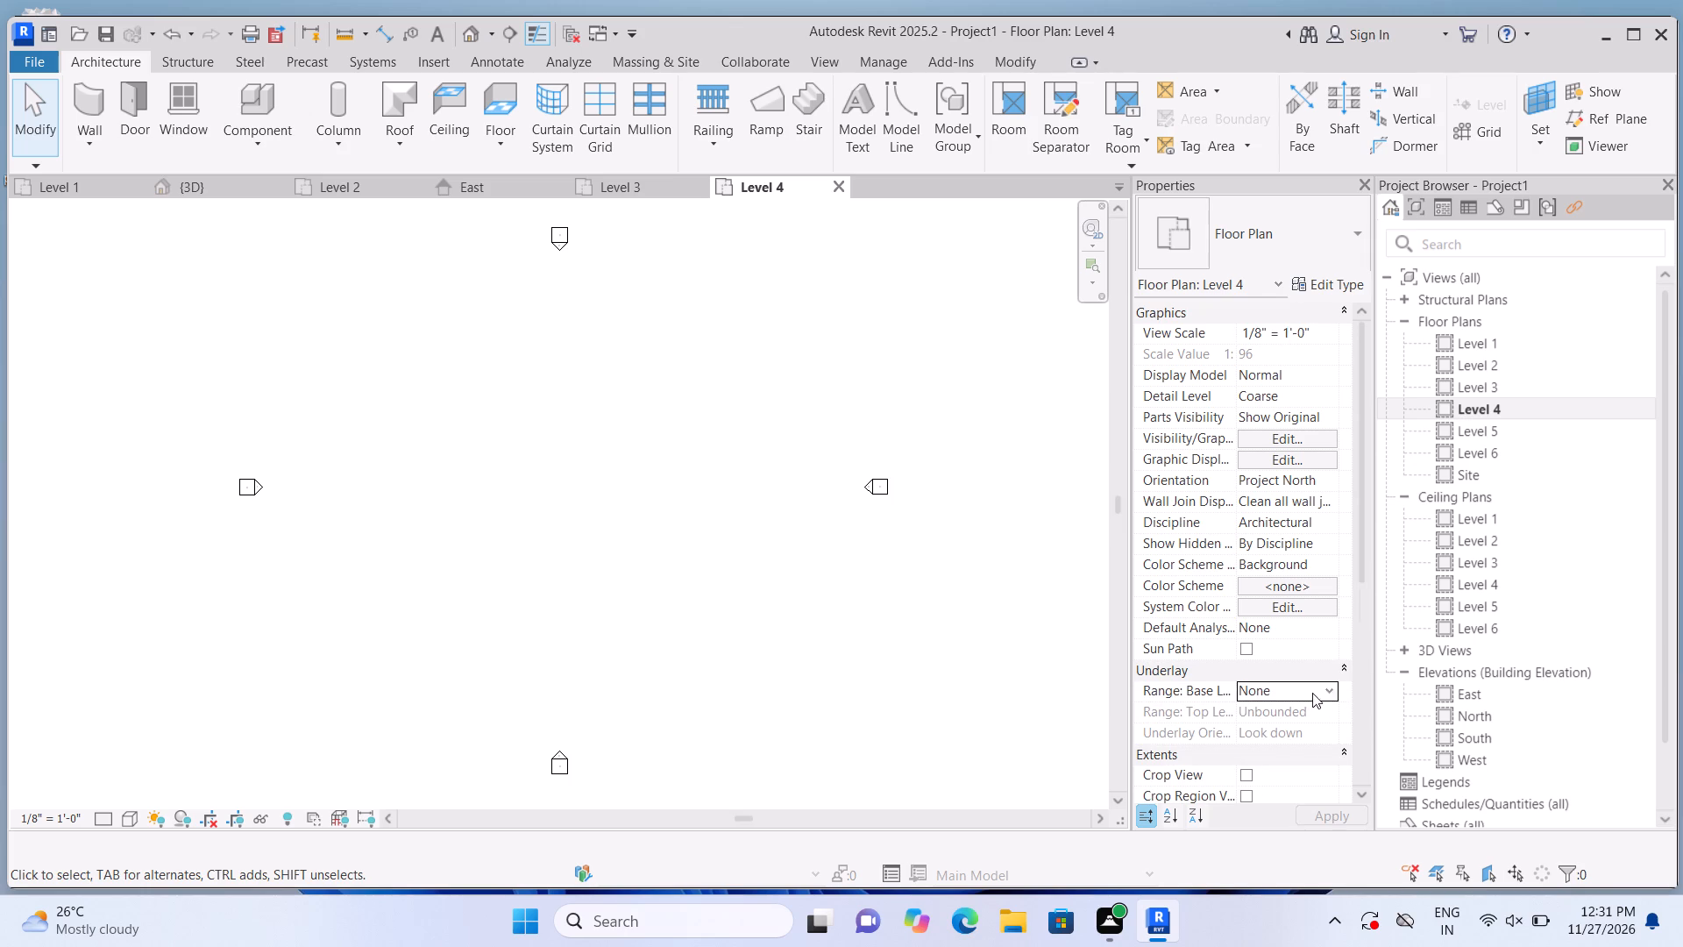
left_click(1329, 688)
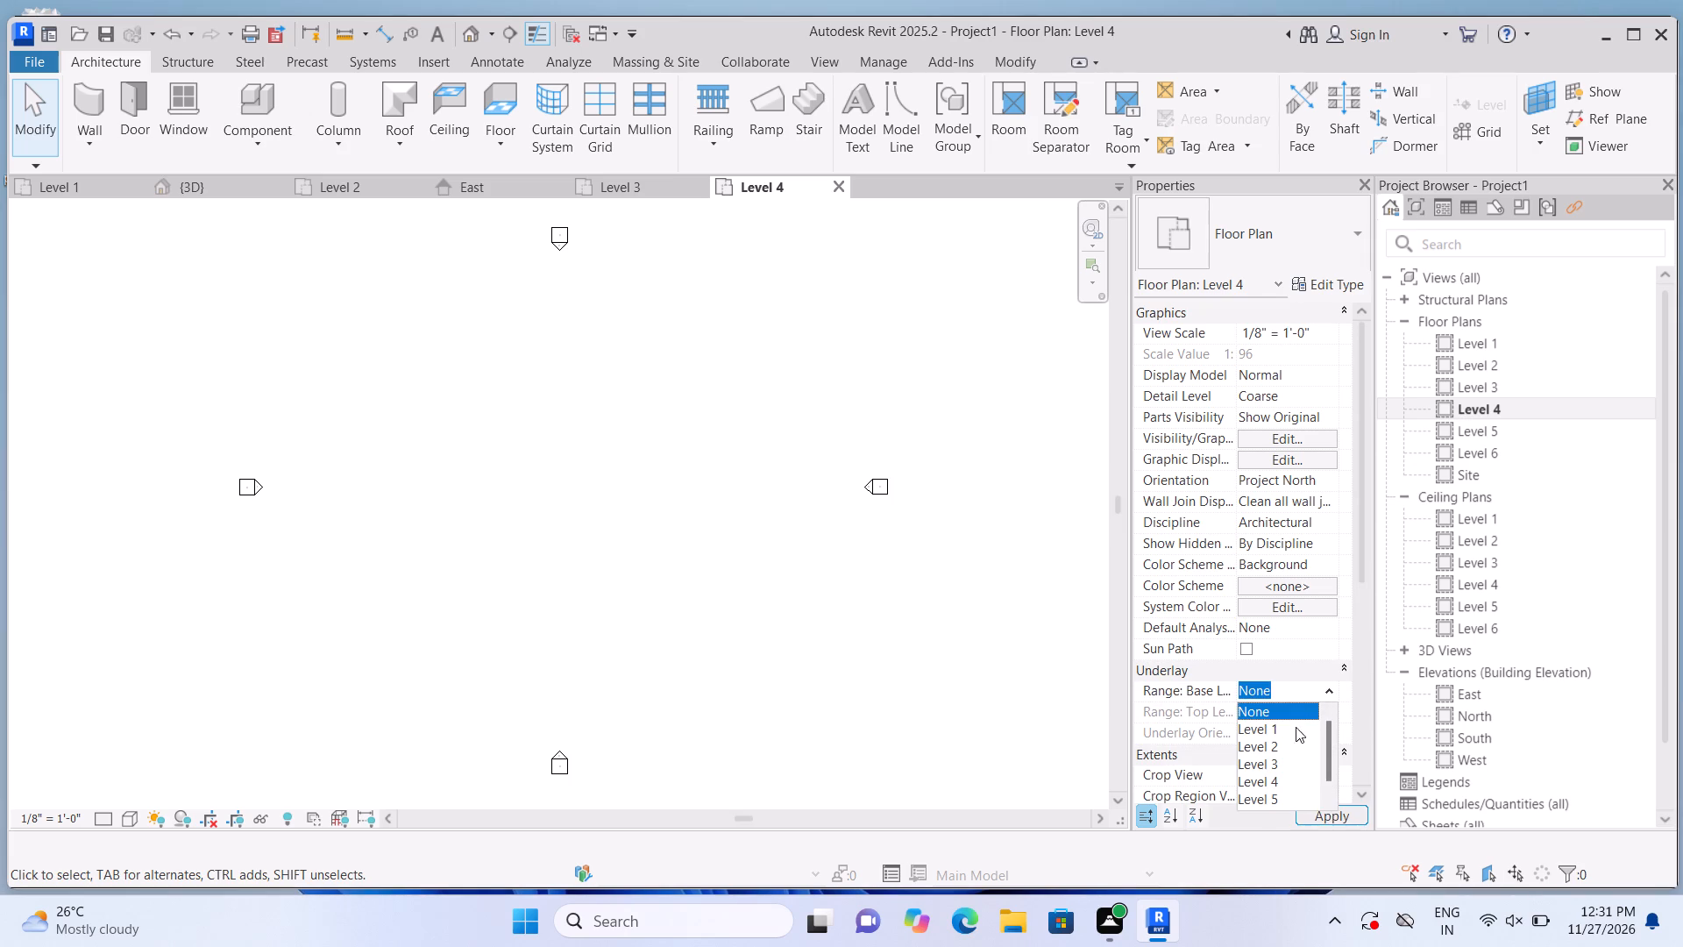
double_click(1270, 764)
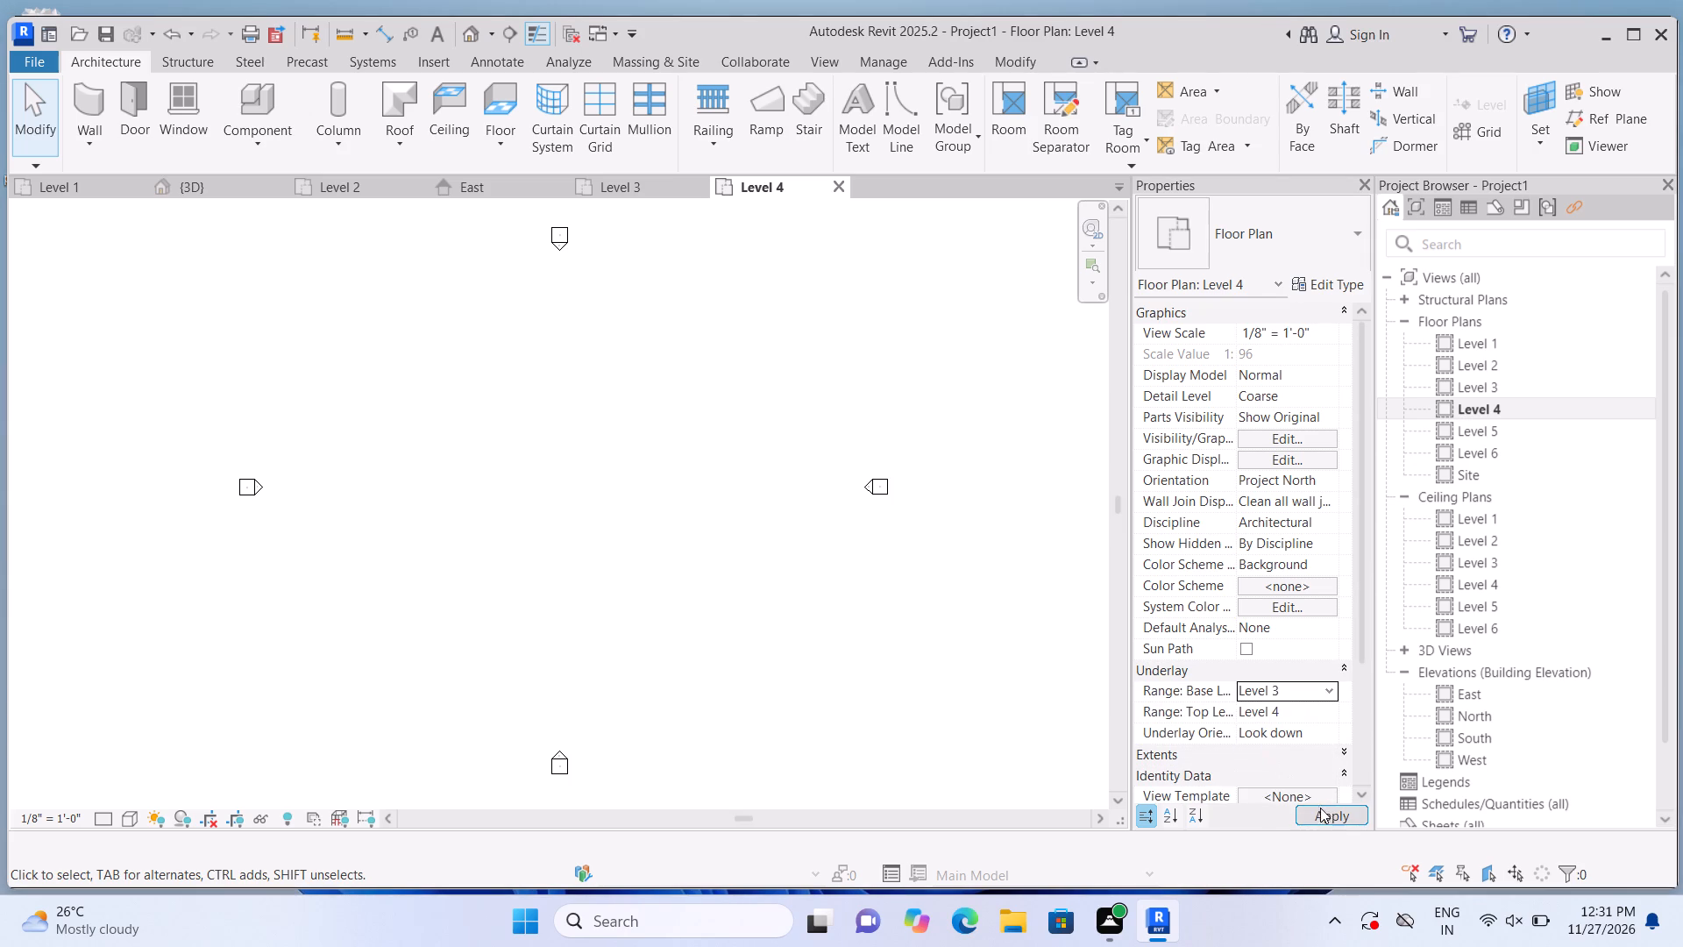
triple_click(1322, 816)
Create a Generic - 12" roof by footprint on Level 4, a 27'-2 1/4" by 14'-3" rectangle along the enclosure walls' outer faces.
scroll(67, 912, "up", 2)
scroll(401, 929, "up", 2)
scroll(267, 686, "up", 7)
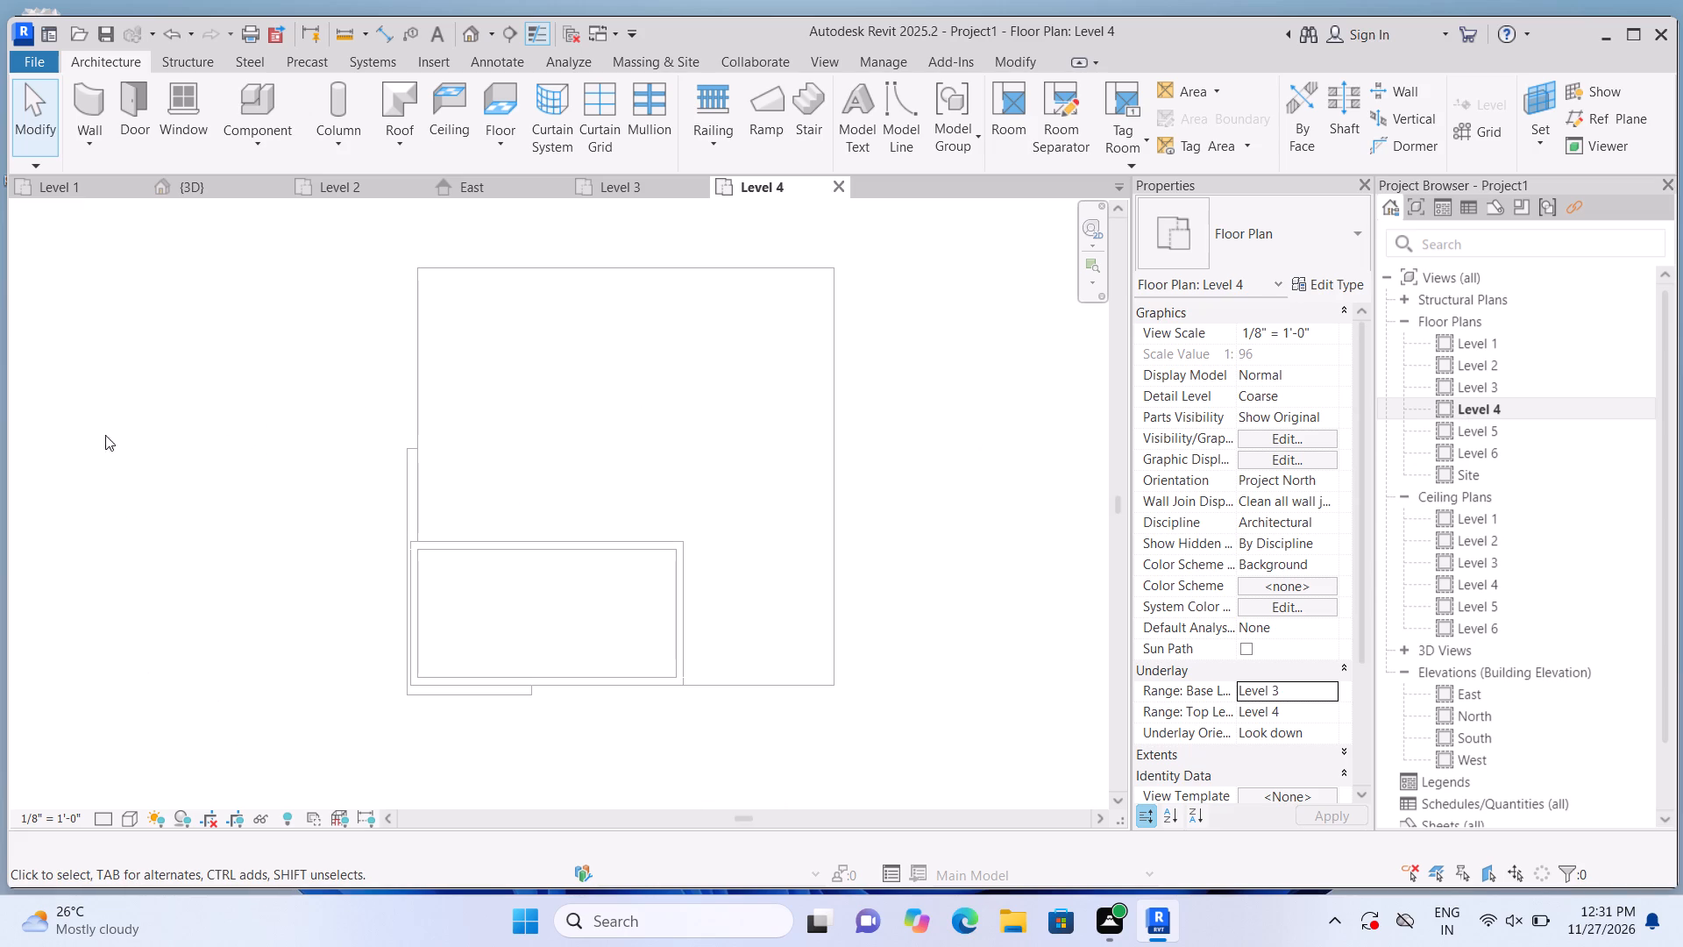
left_click(398, 135)
left_click(398, 191)
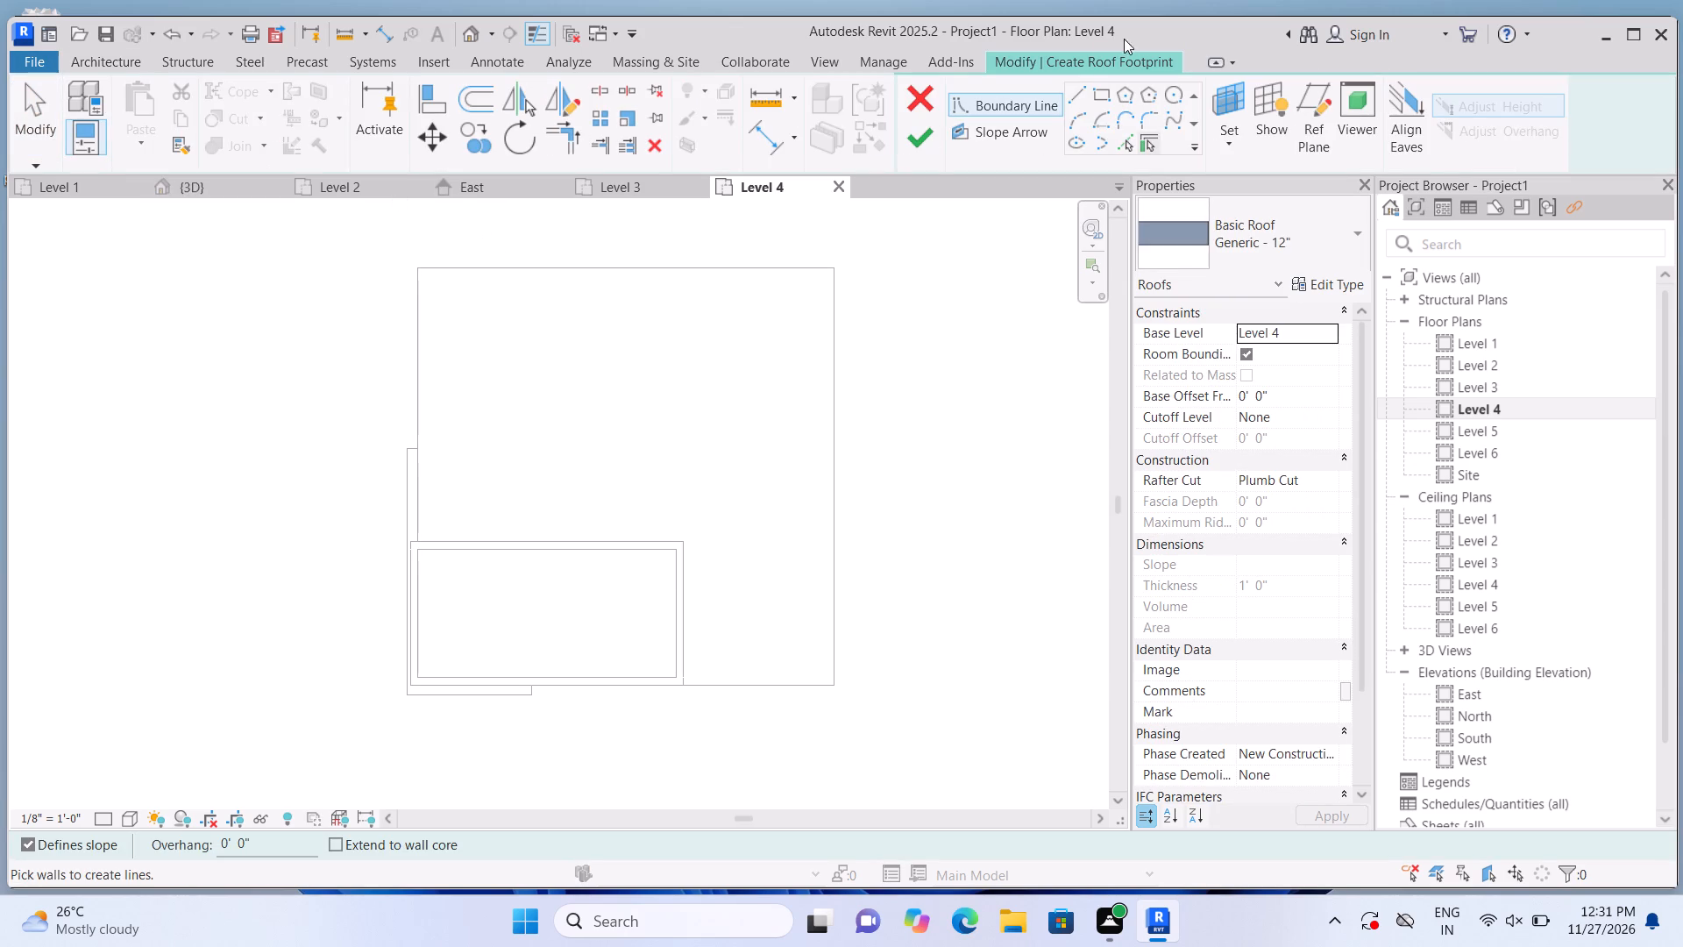
left_click(1105, 89)
scroll(492, 720, "up", 4)
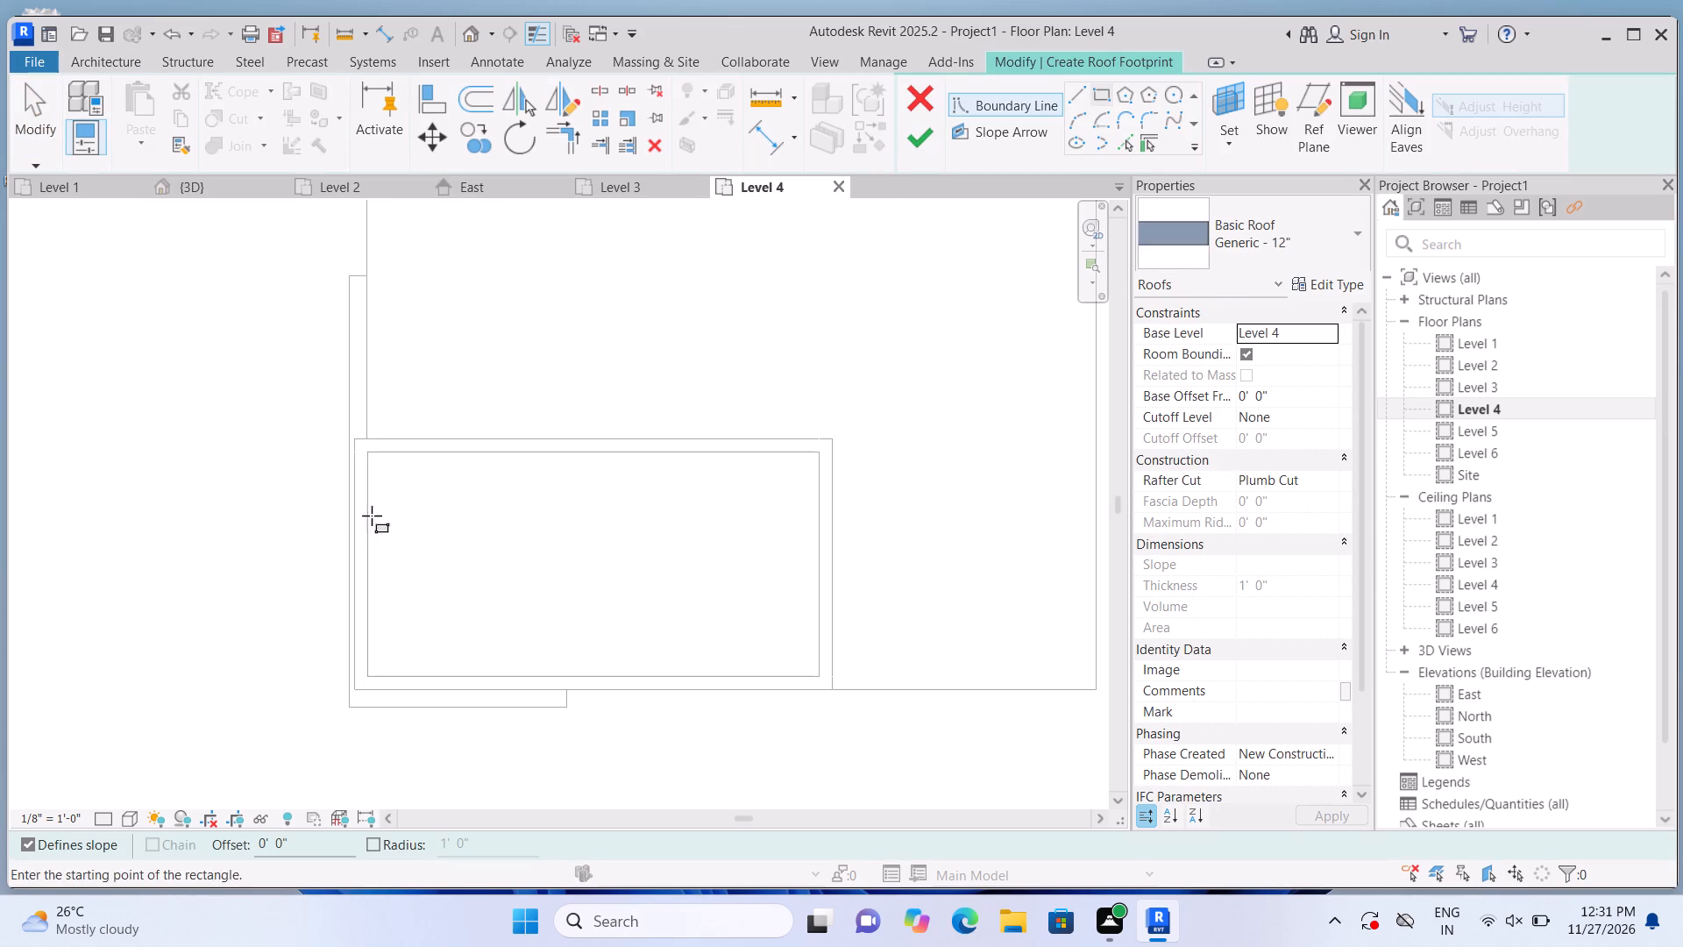
left_click(360, 438)
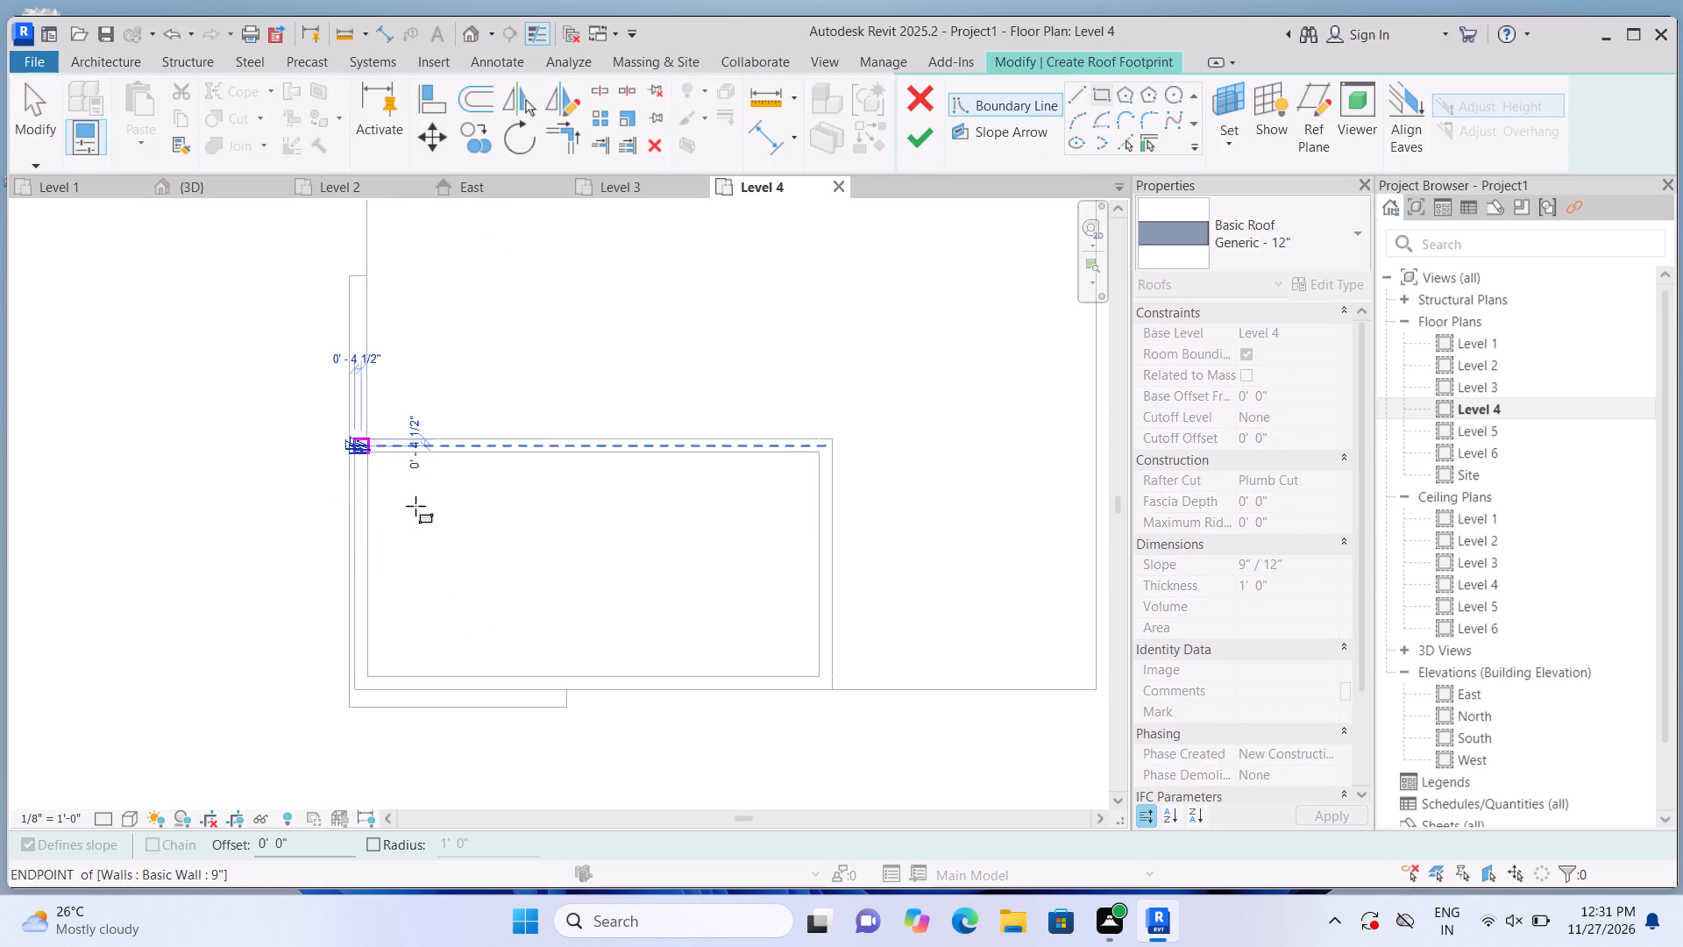
left_click(840, 691)
double_click(920, 134)
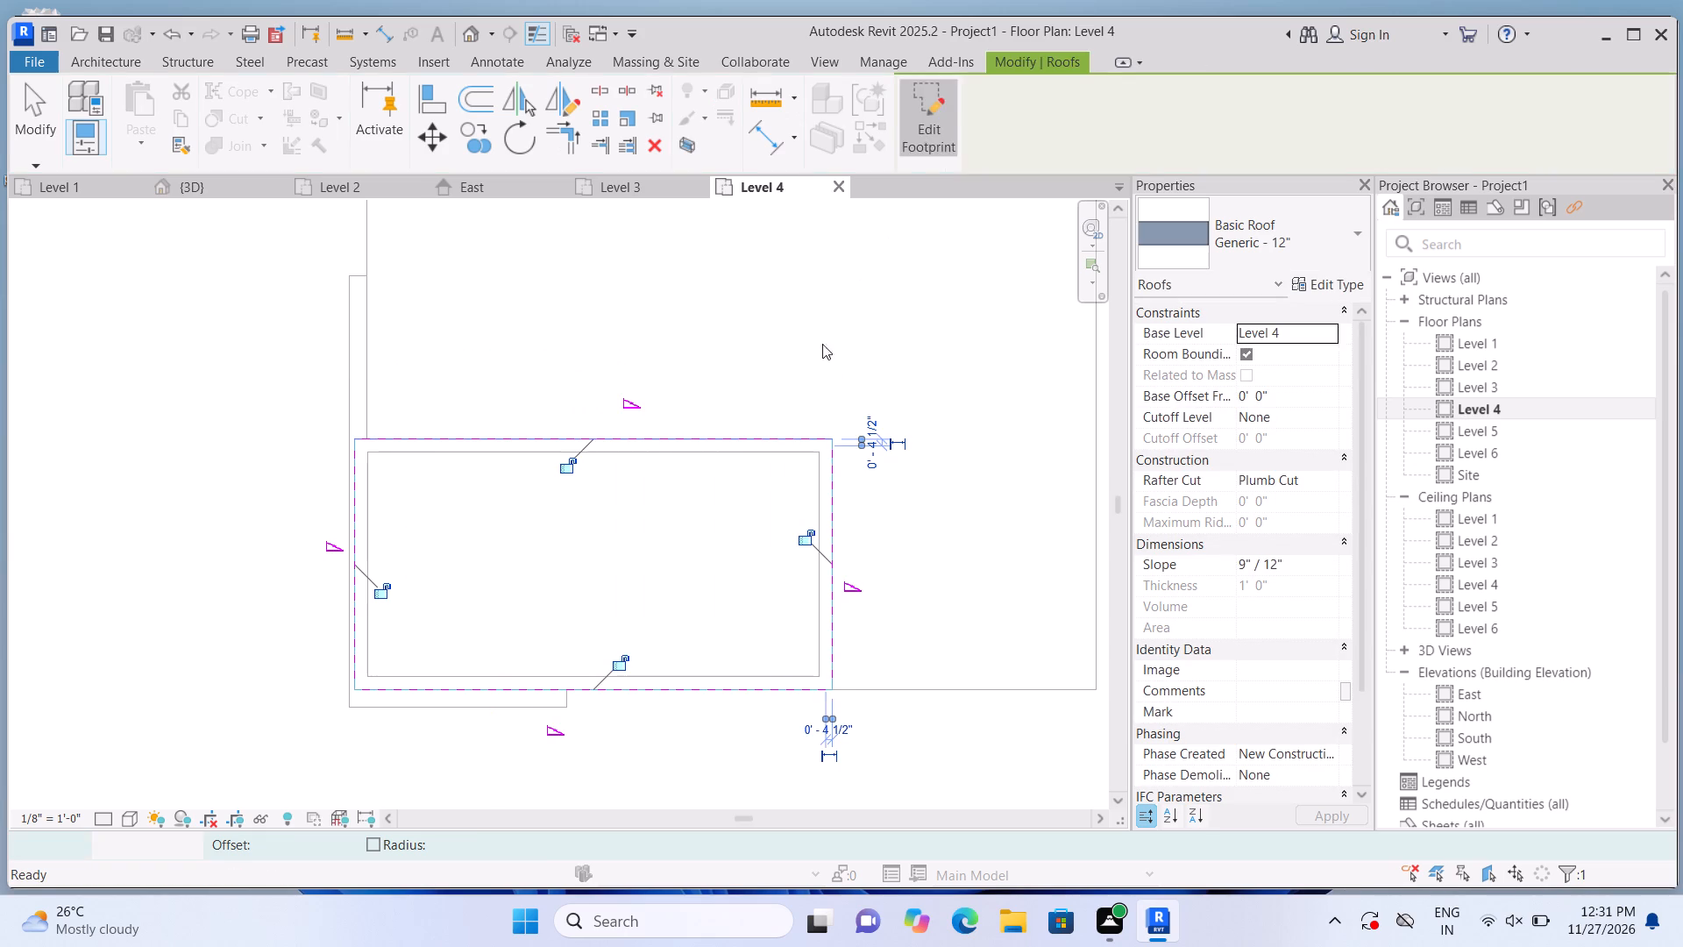
left_click(921, 137)
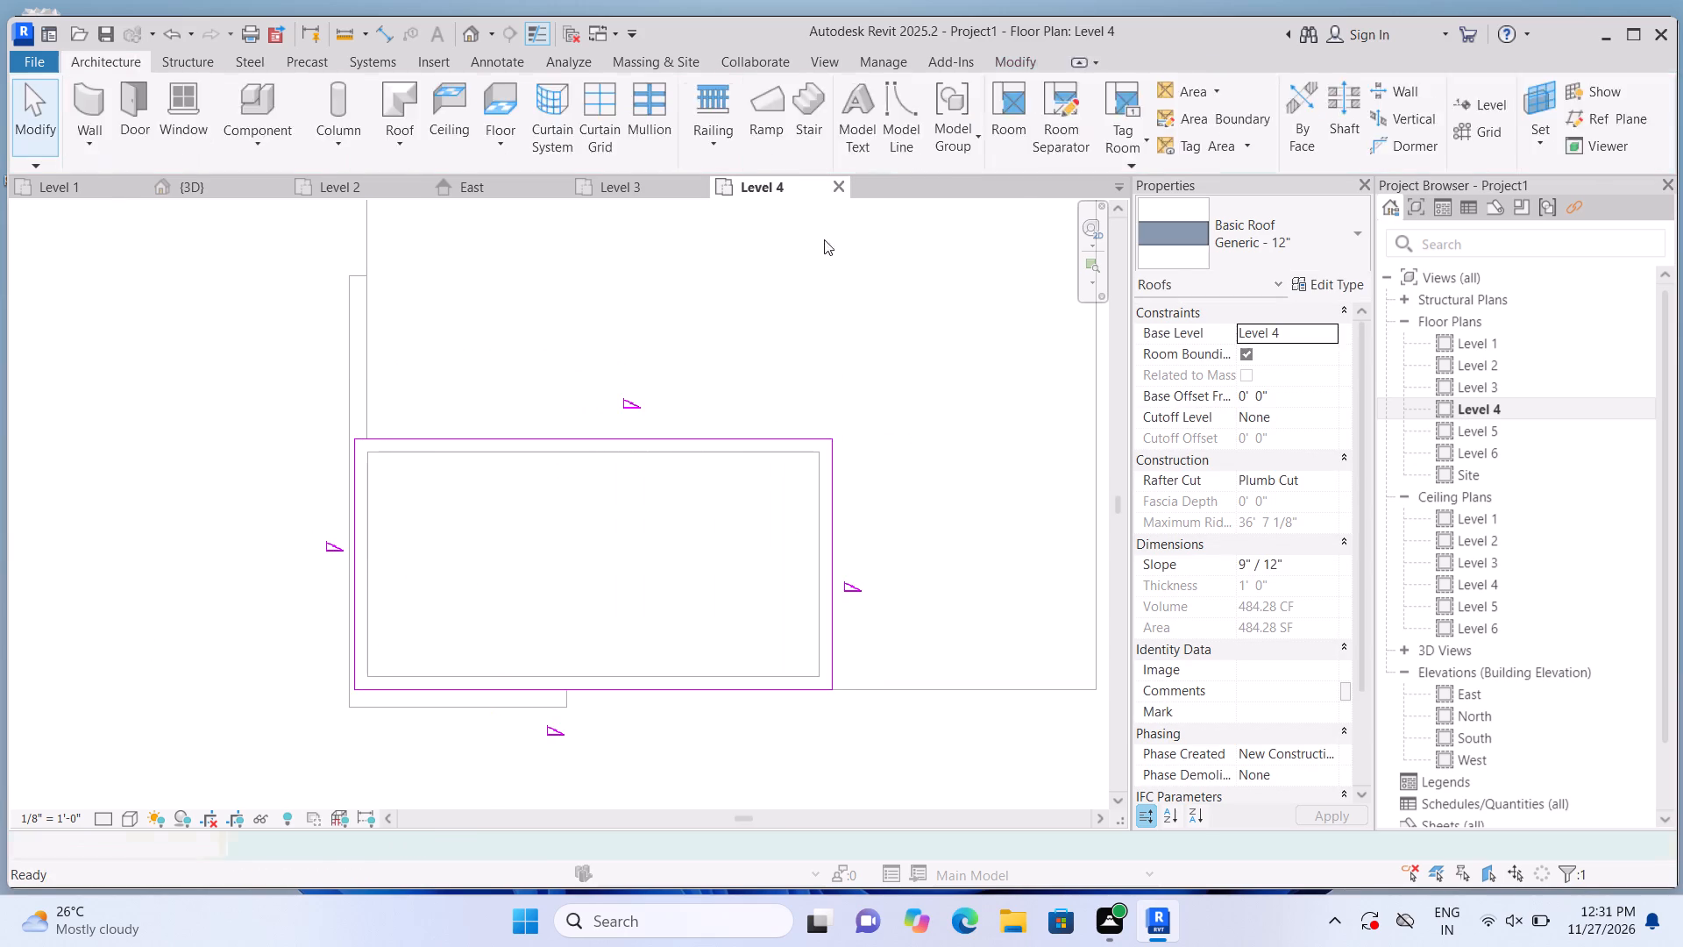
left_click(102, 583)
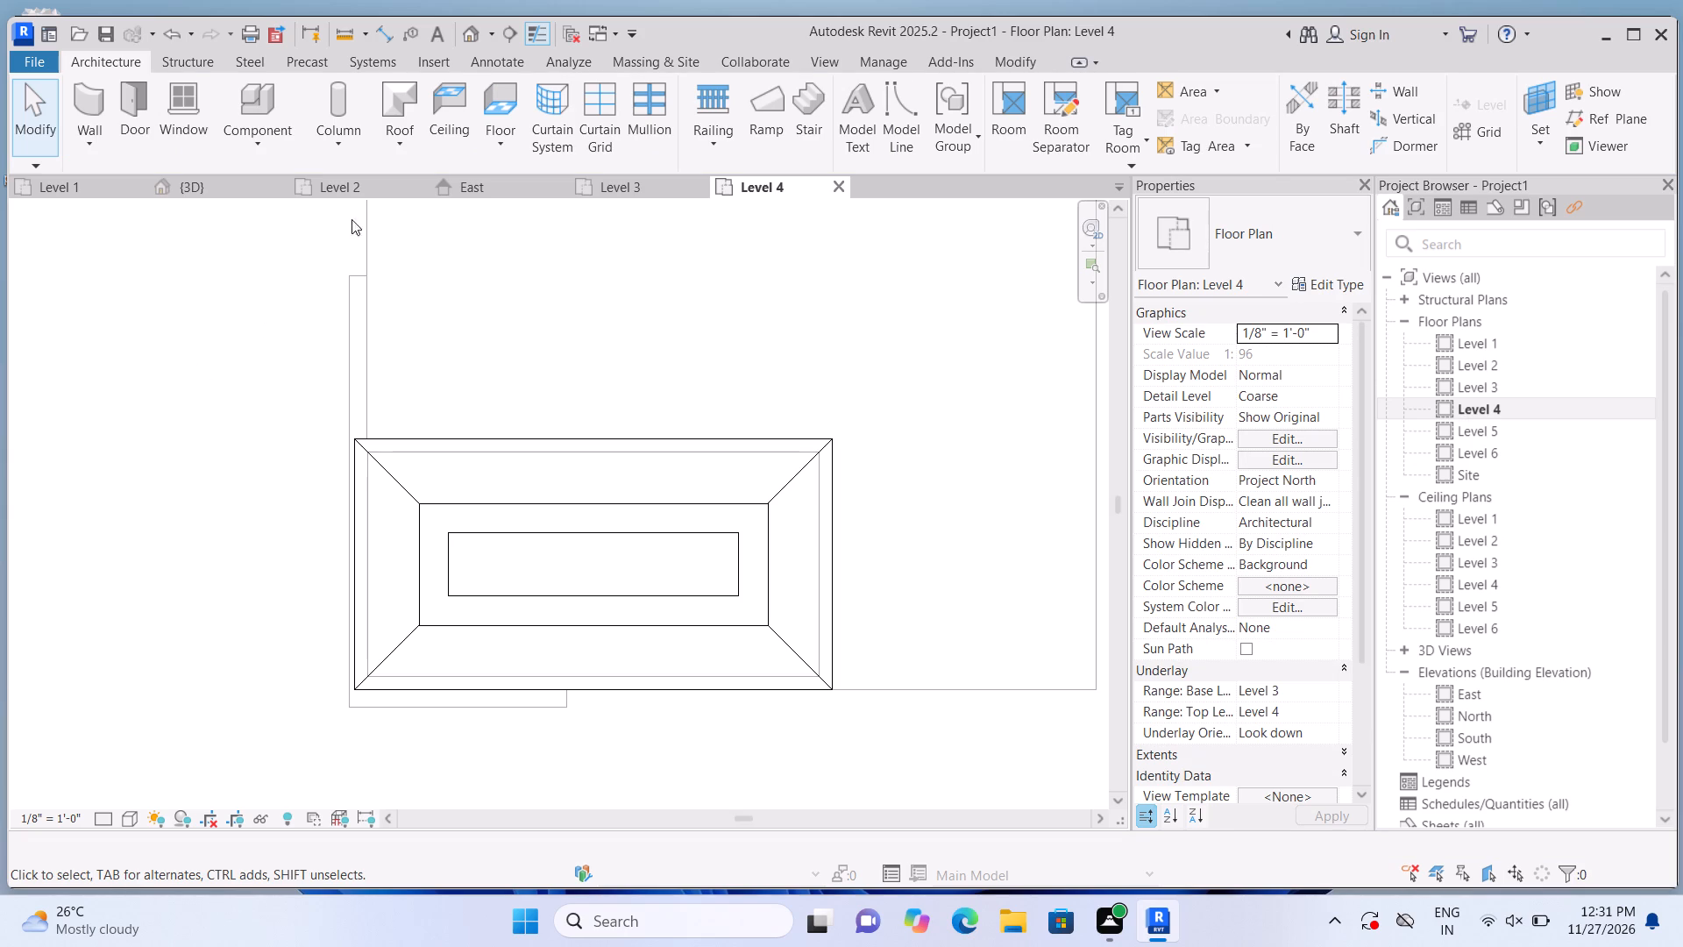
Set the slope of the roof over the enclosure to 0" / 12" in the 3D view.
left_click(464, 33)
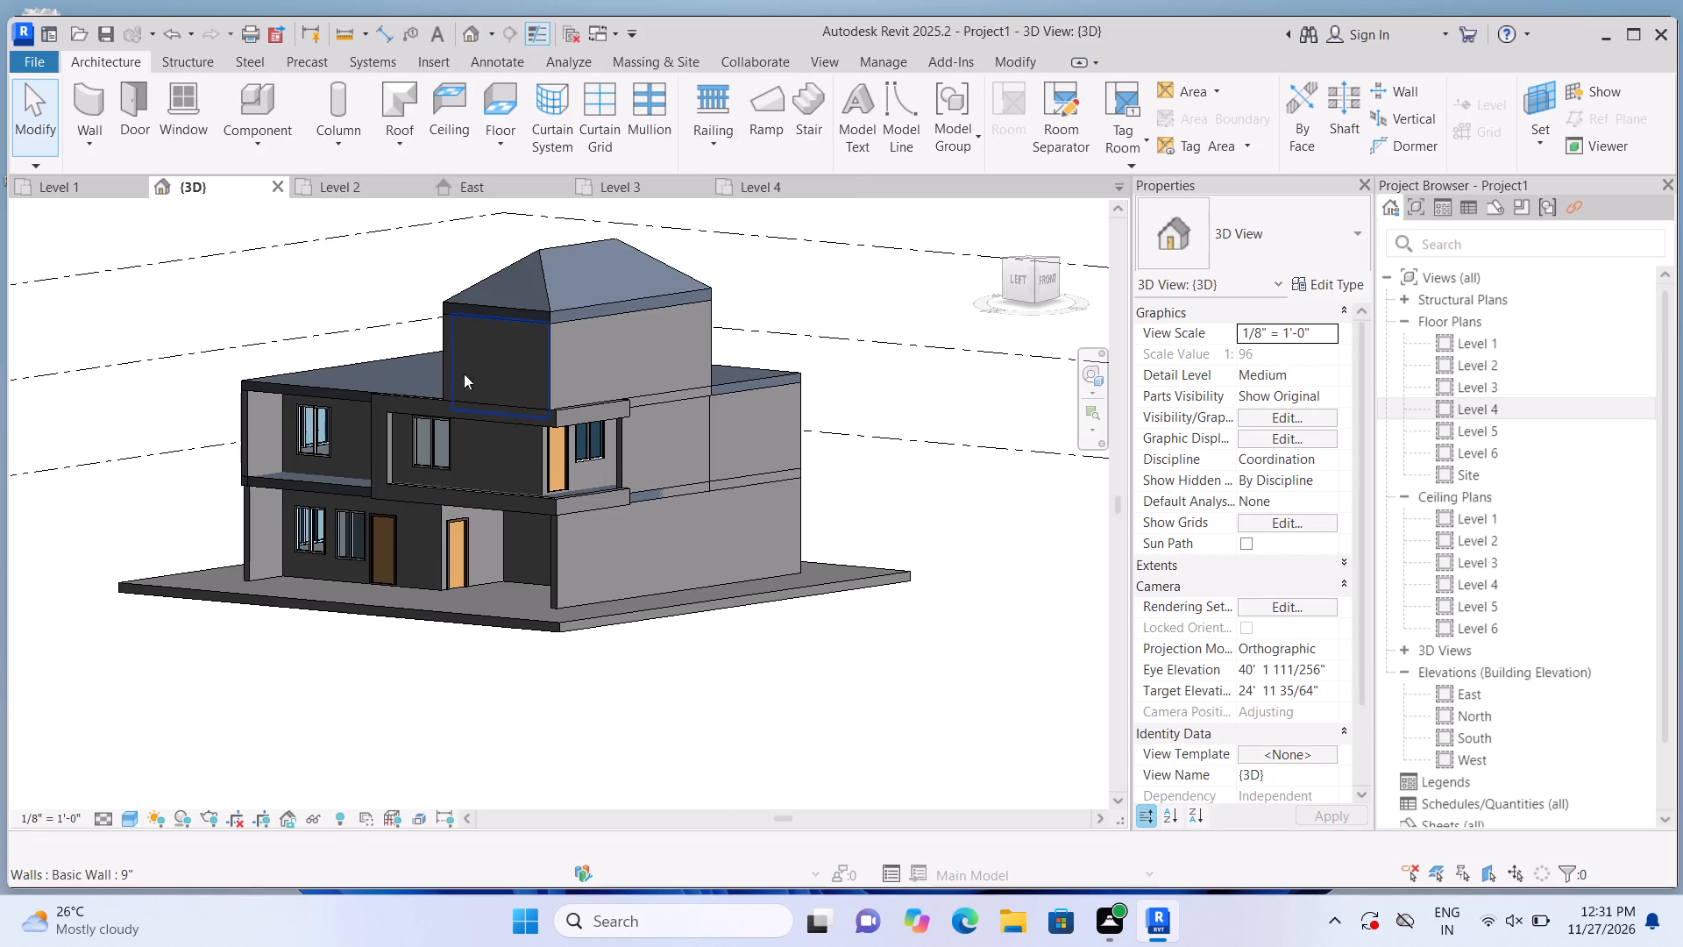
scroll(474, 381, "up", 2)
left_click(548, 287)
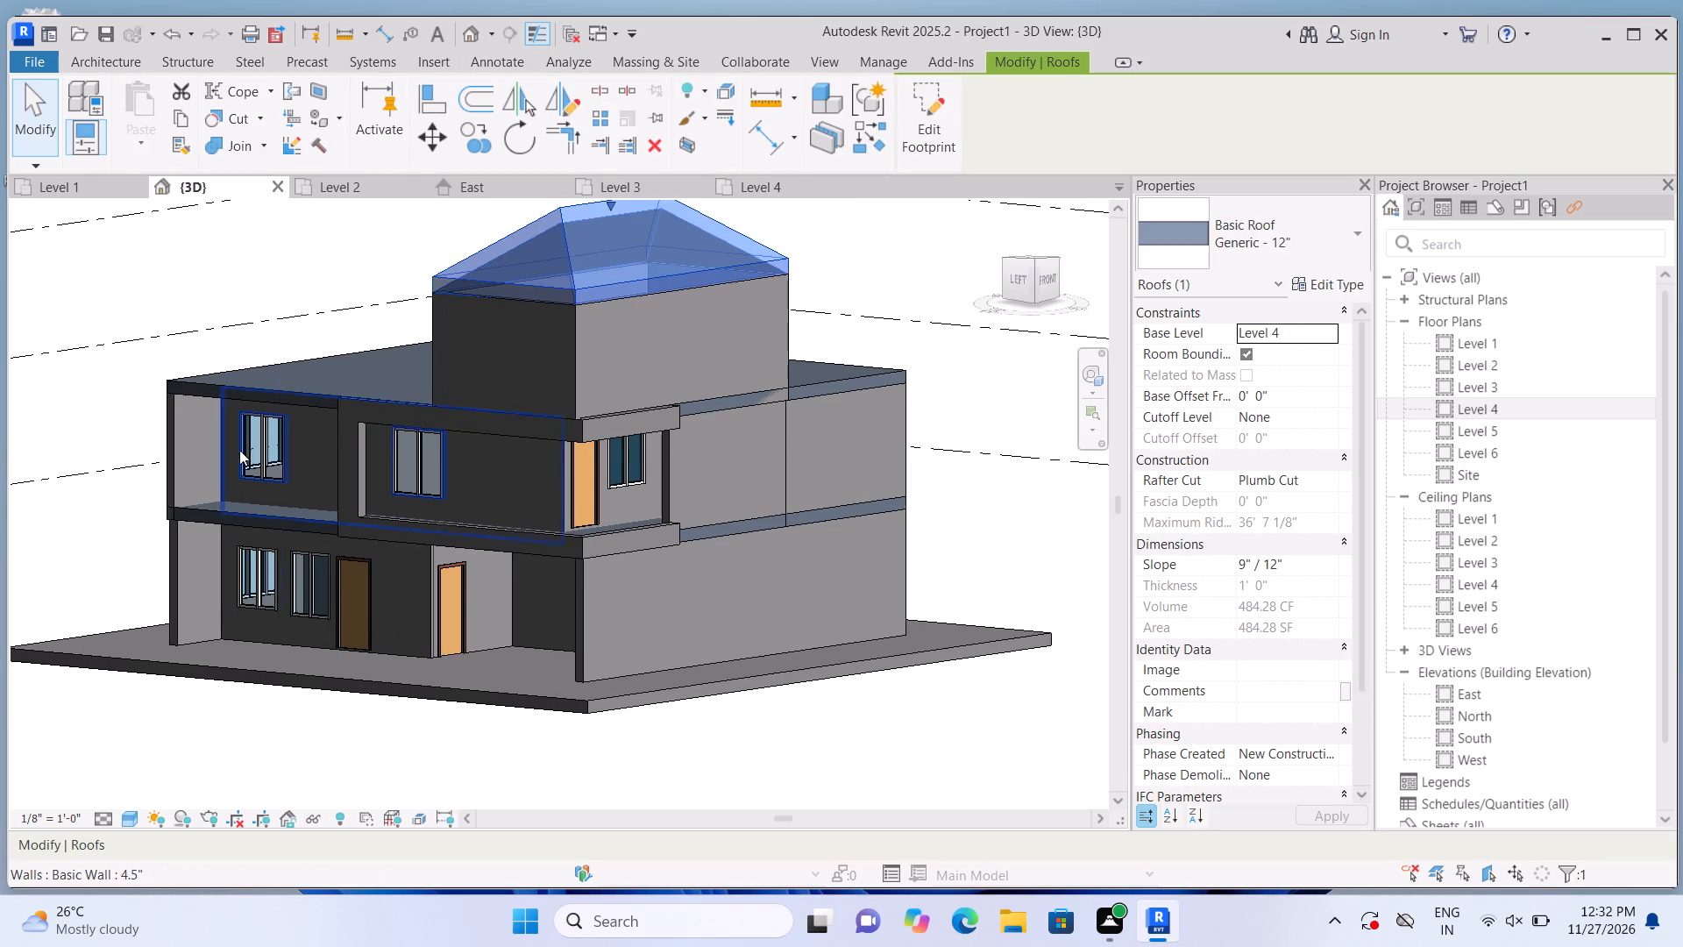
left_click(1324, 562)
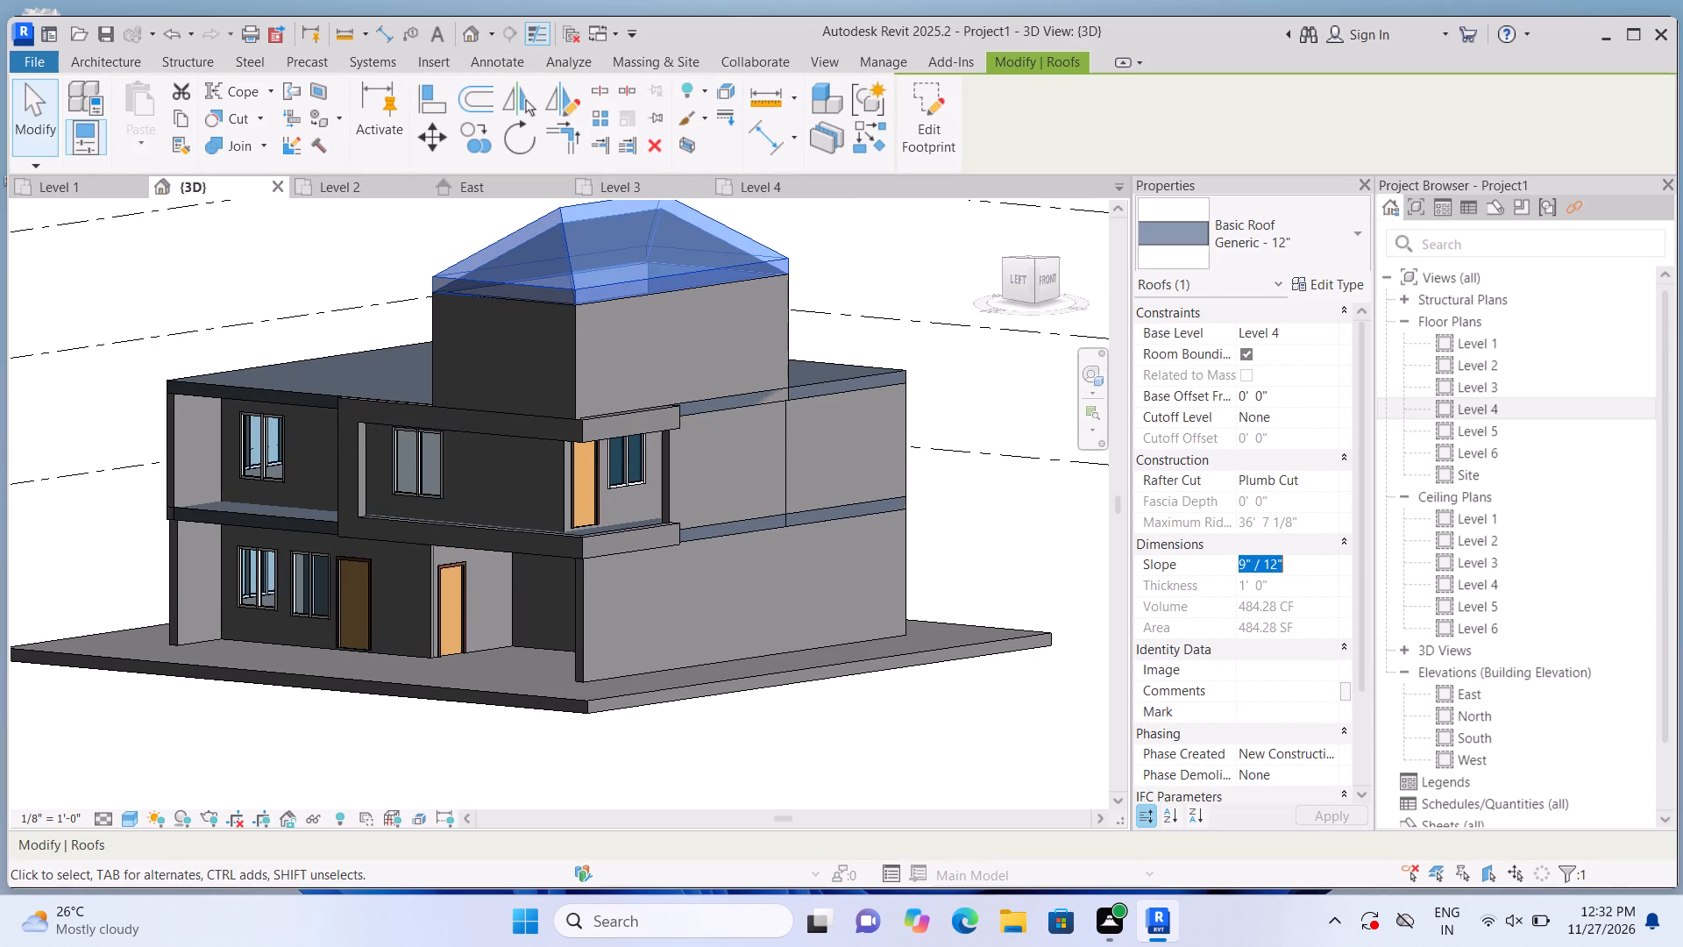
key("BackSpace")
key("0")
key("Return")
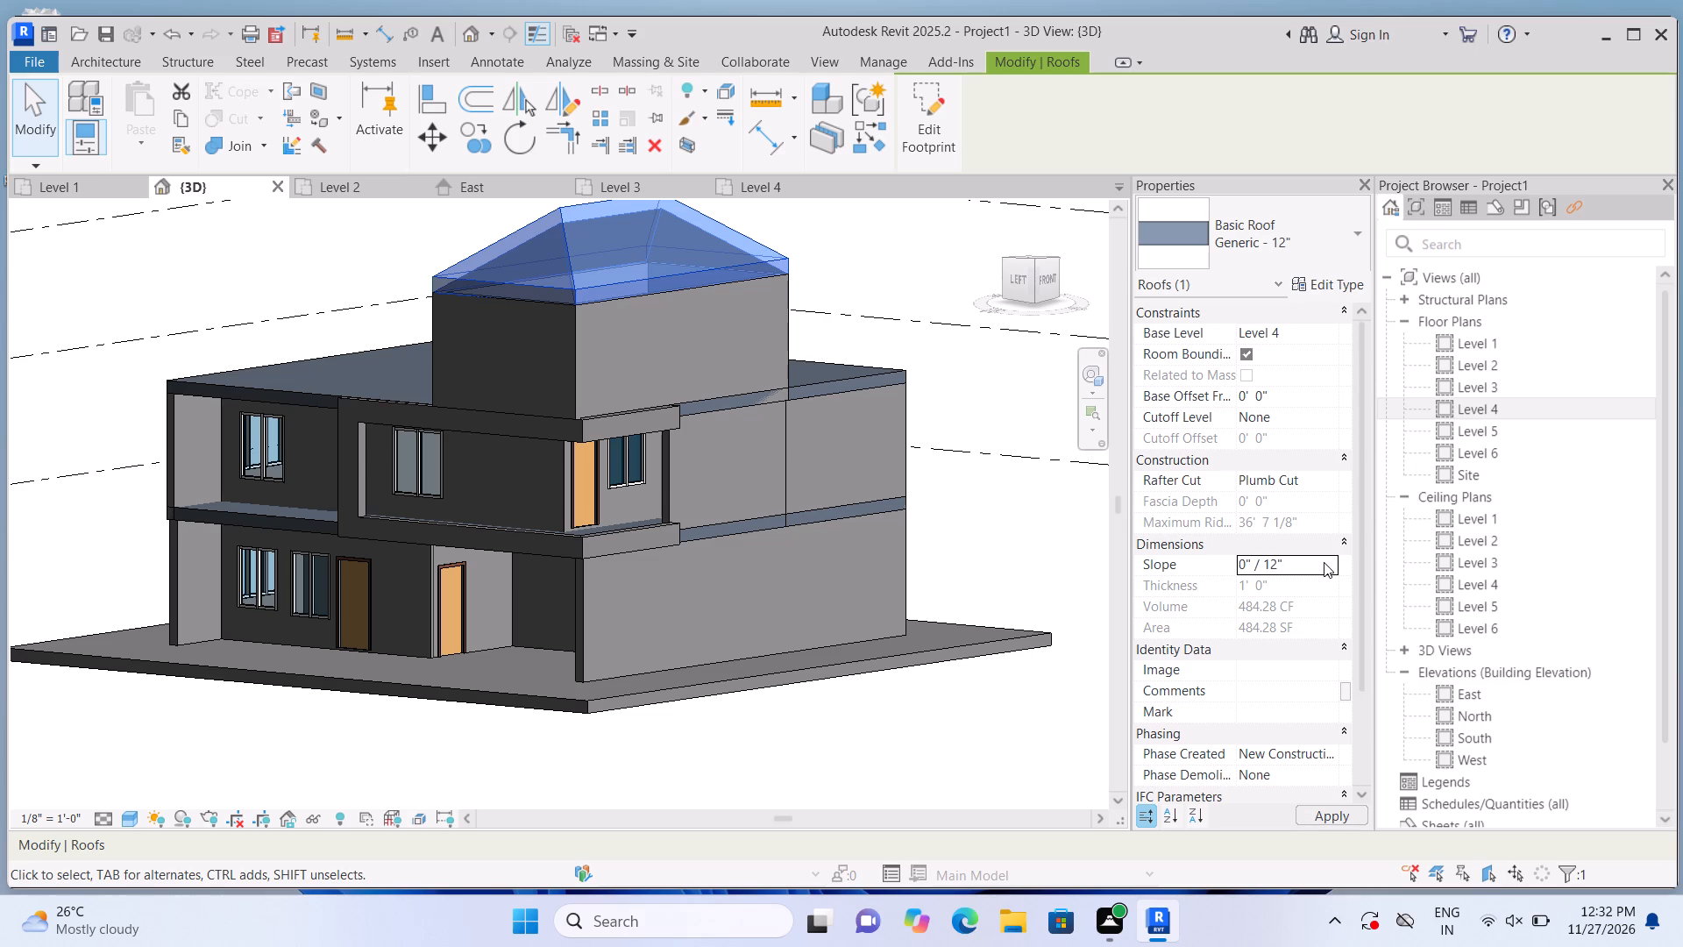
left_click(1014, 763)
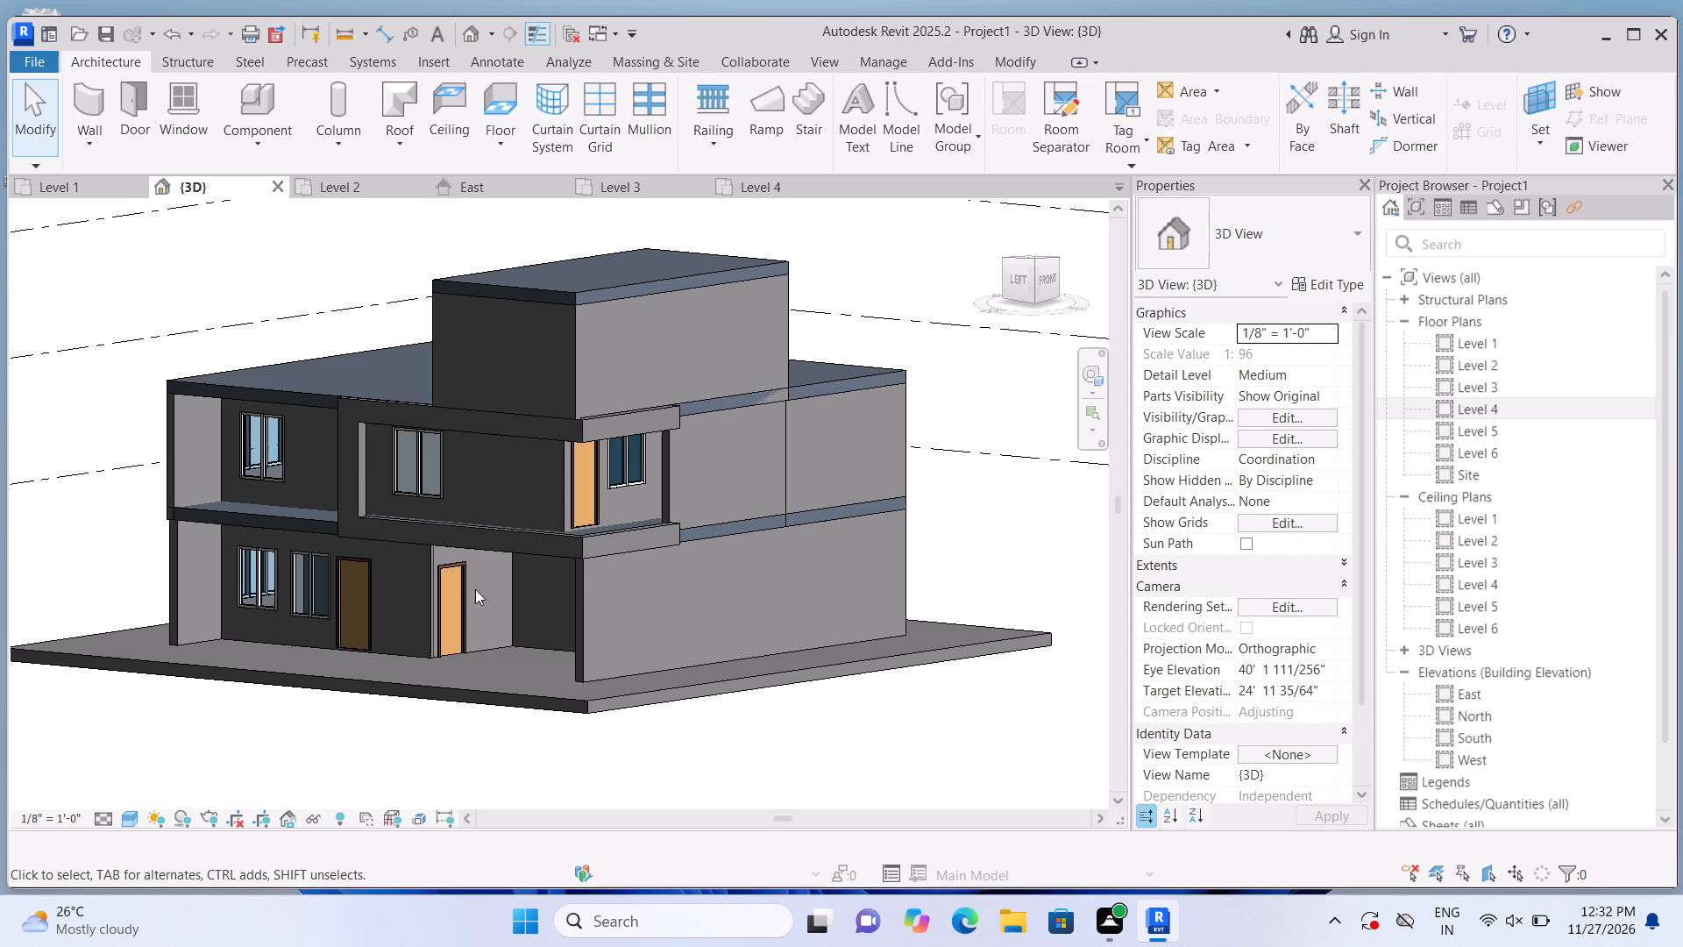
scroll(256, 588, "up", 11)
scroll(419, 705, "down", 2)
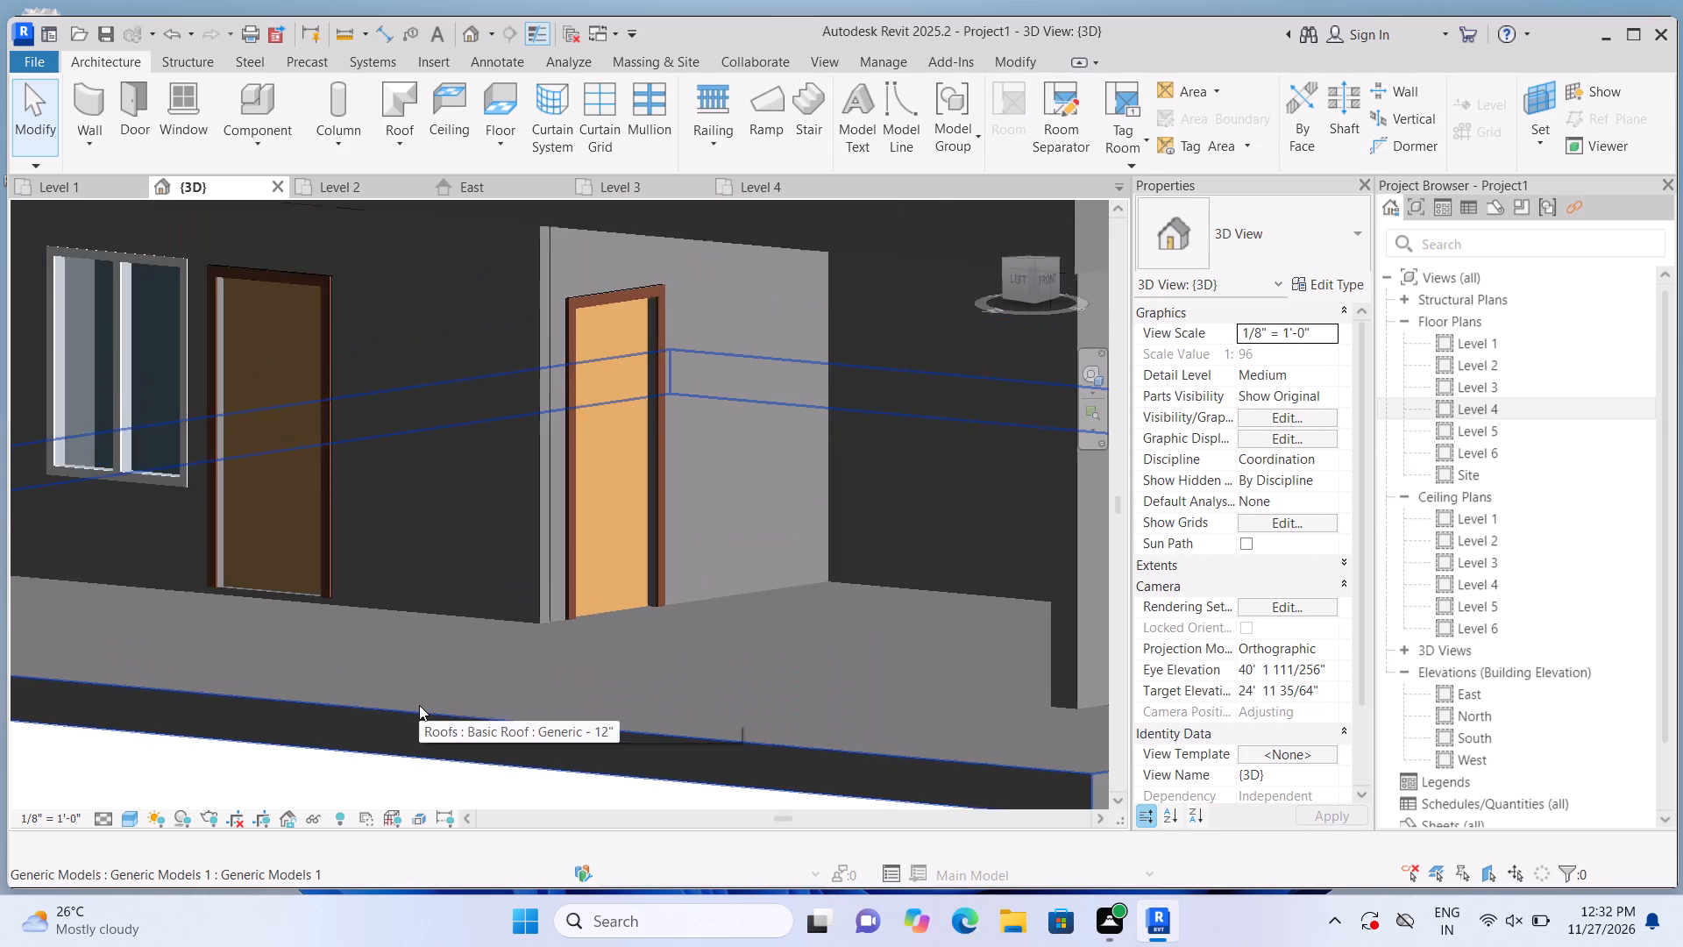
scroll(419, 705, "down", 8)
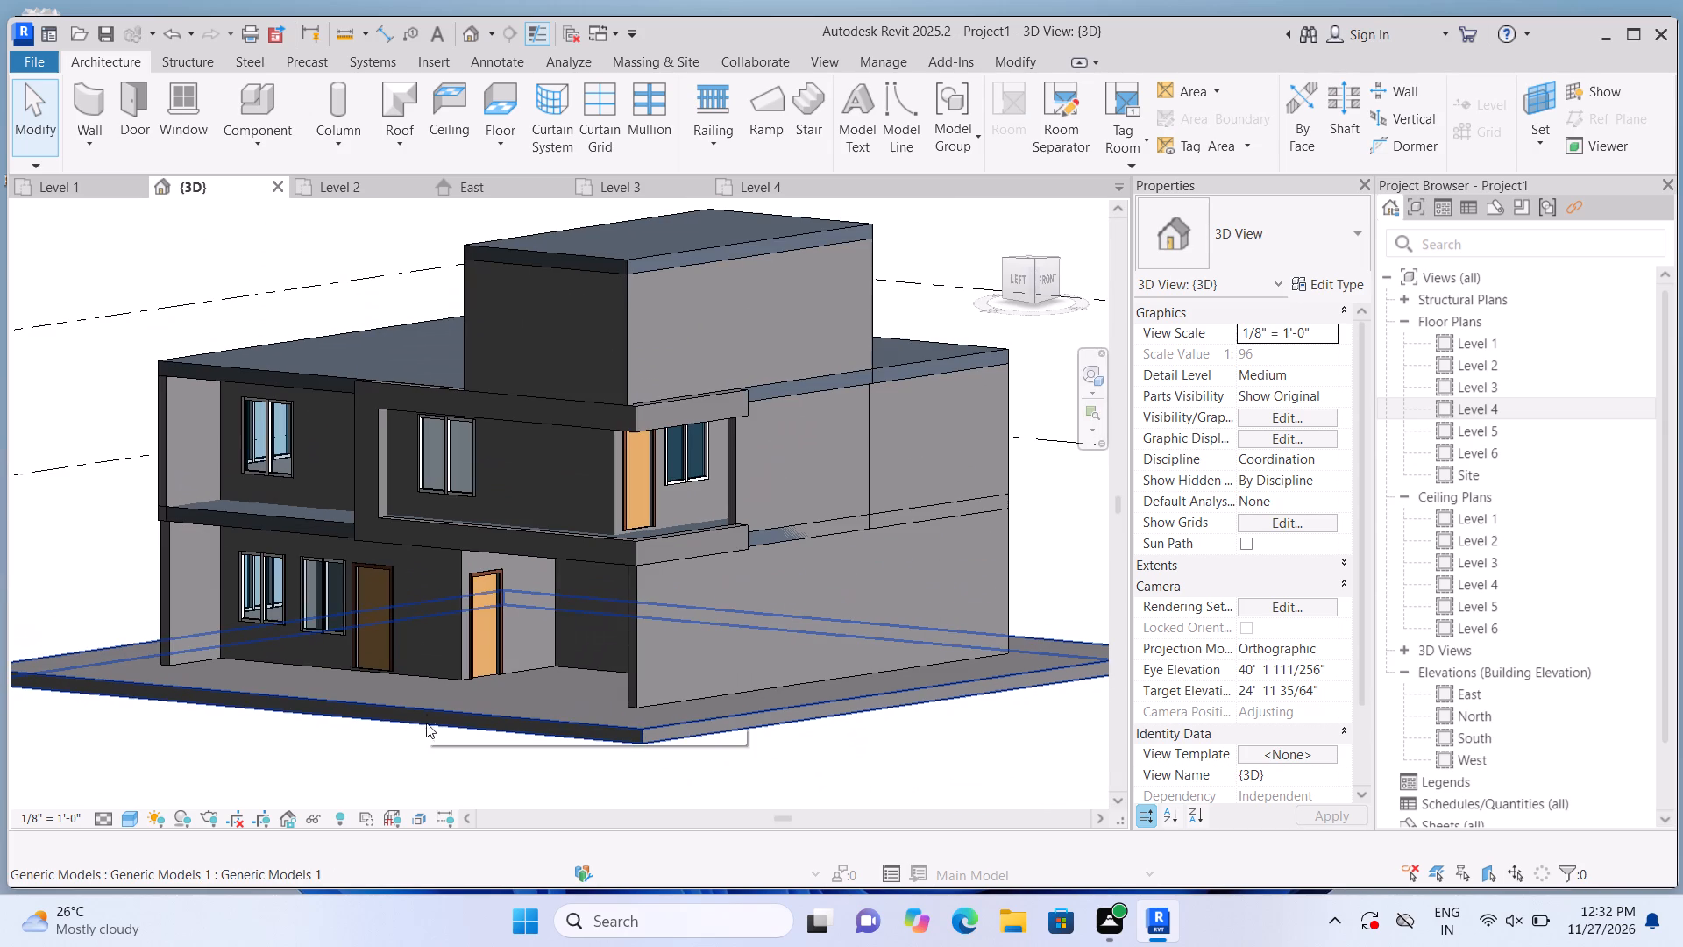
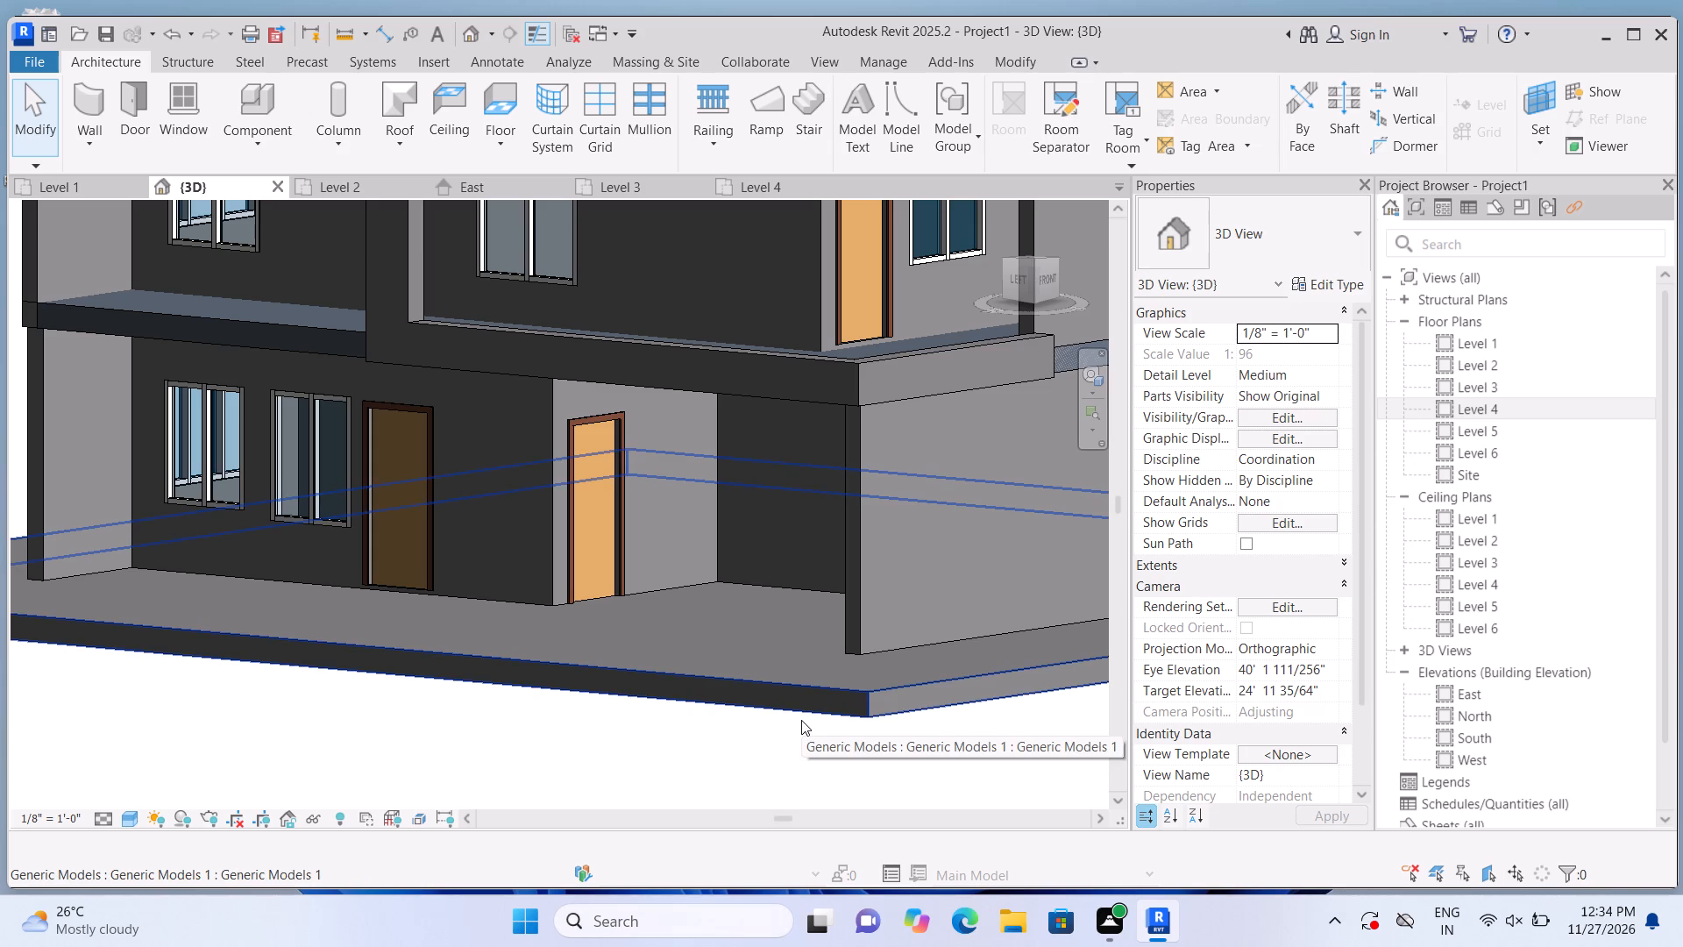
Orient the 3D view to the house's Left side and start an in-place component in the Generic Models category with the suggested name.
scroll(713, 666, "down", 1)
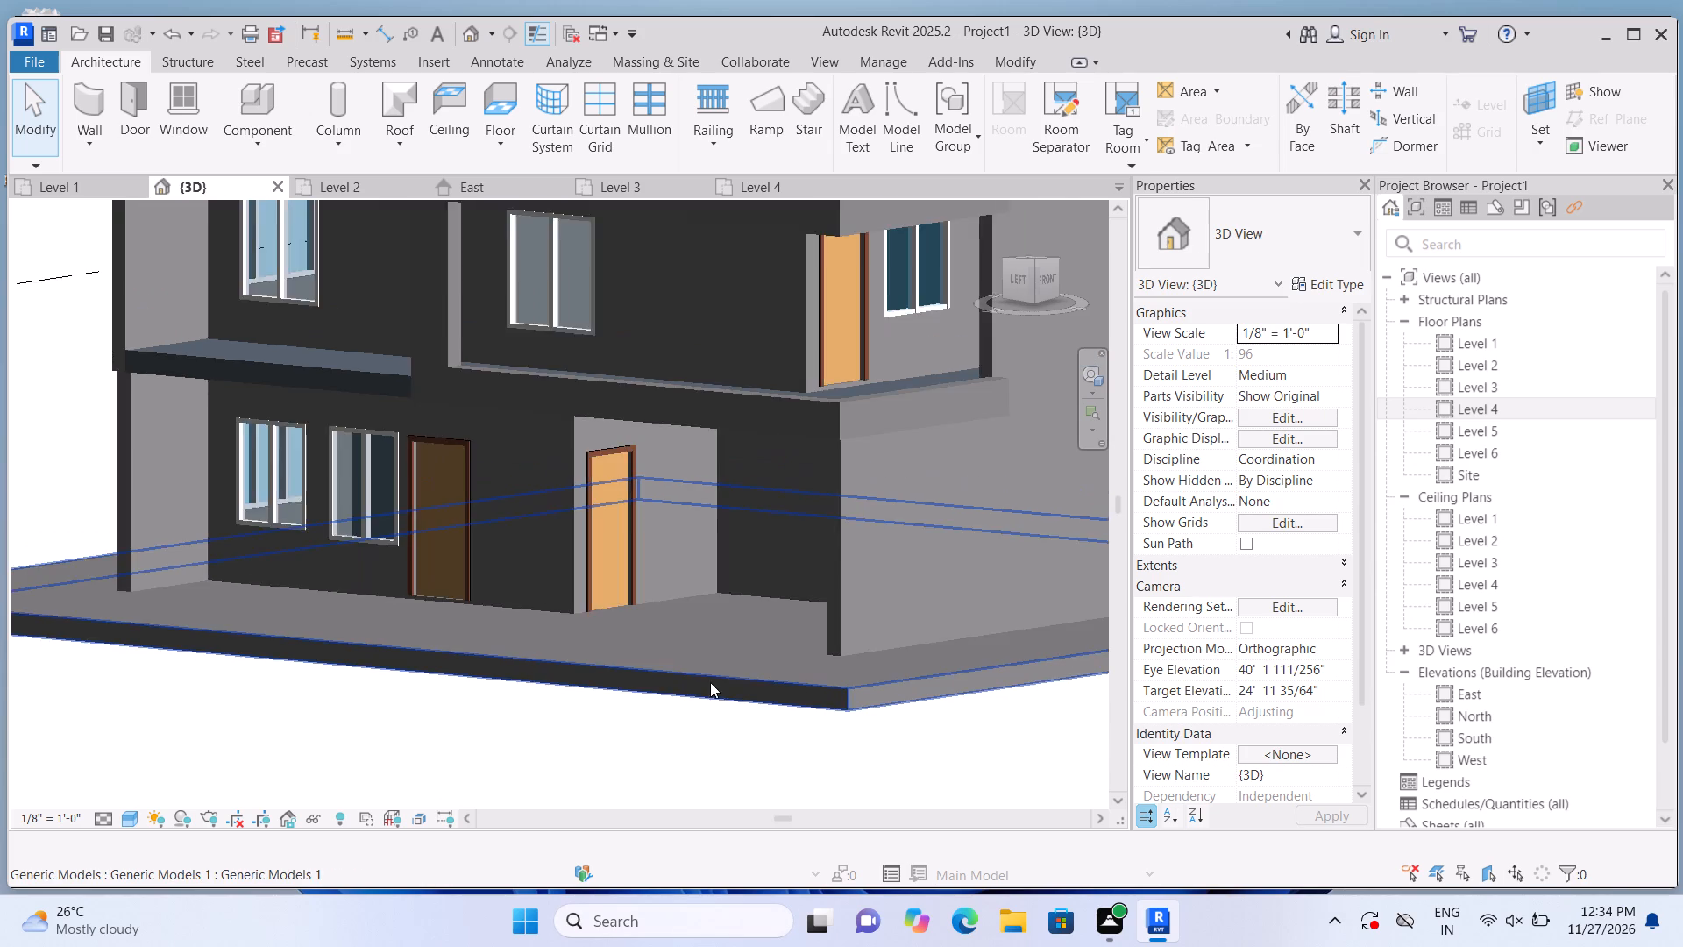
scroll(710, 682, "down", 5)
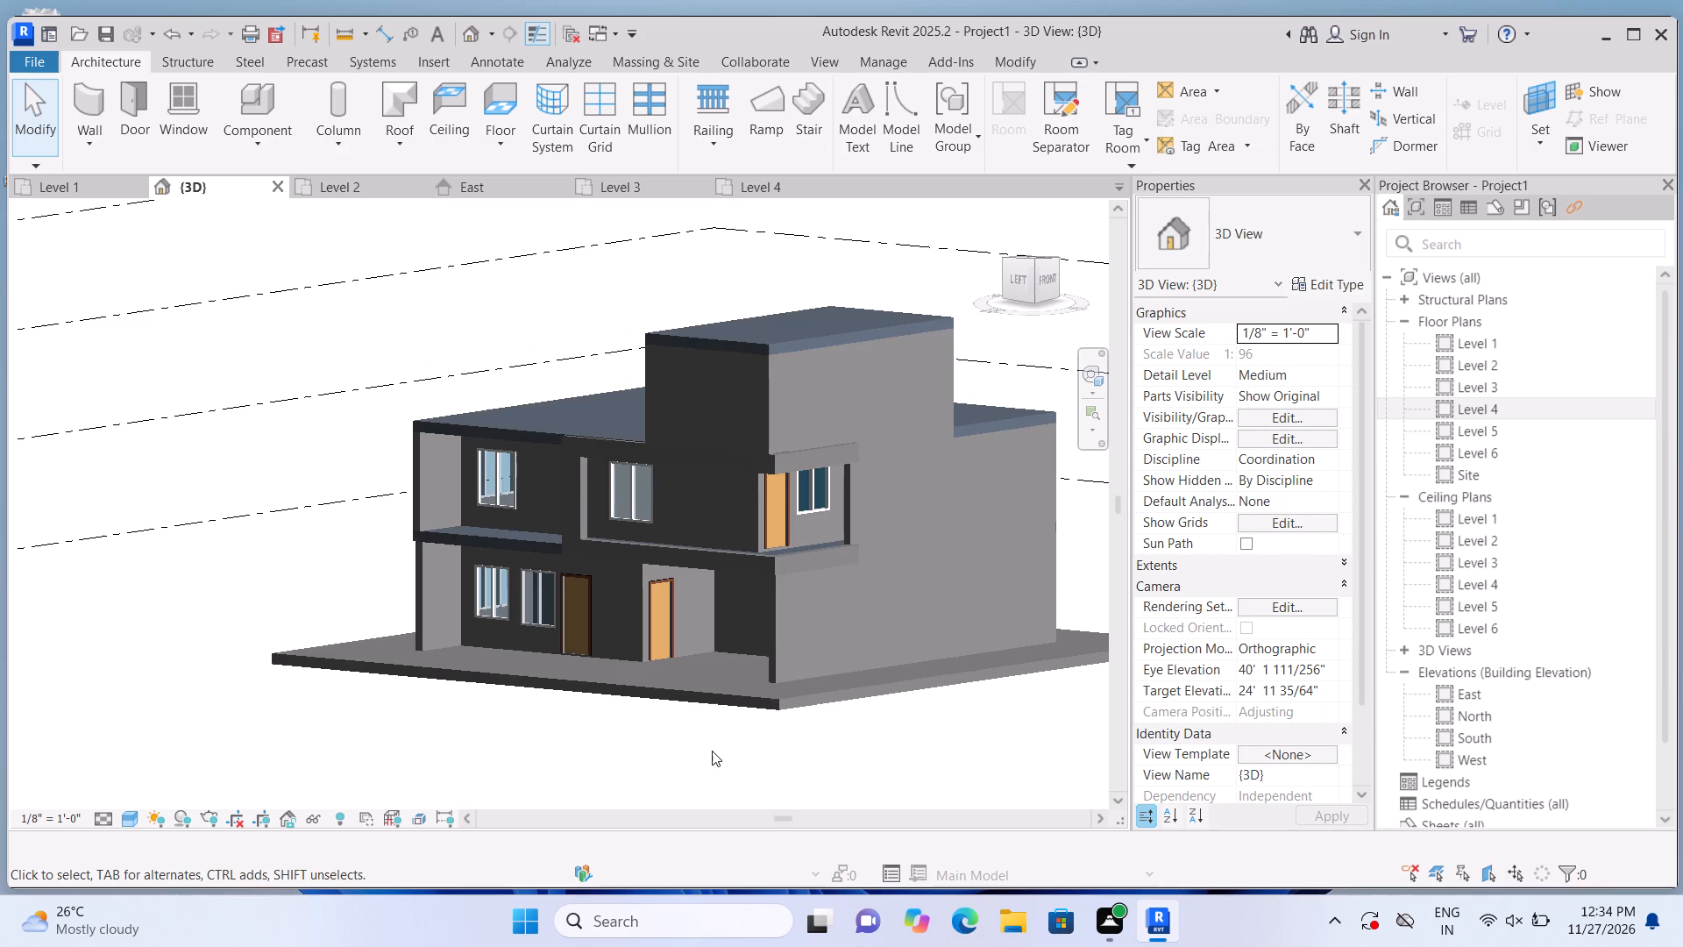
scroll(712, 751, "down", 2)
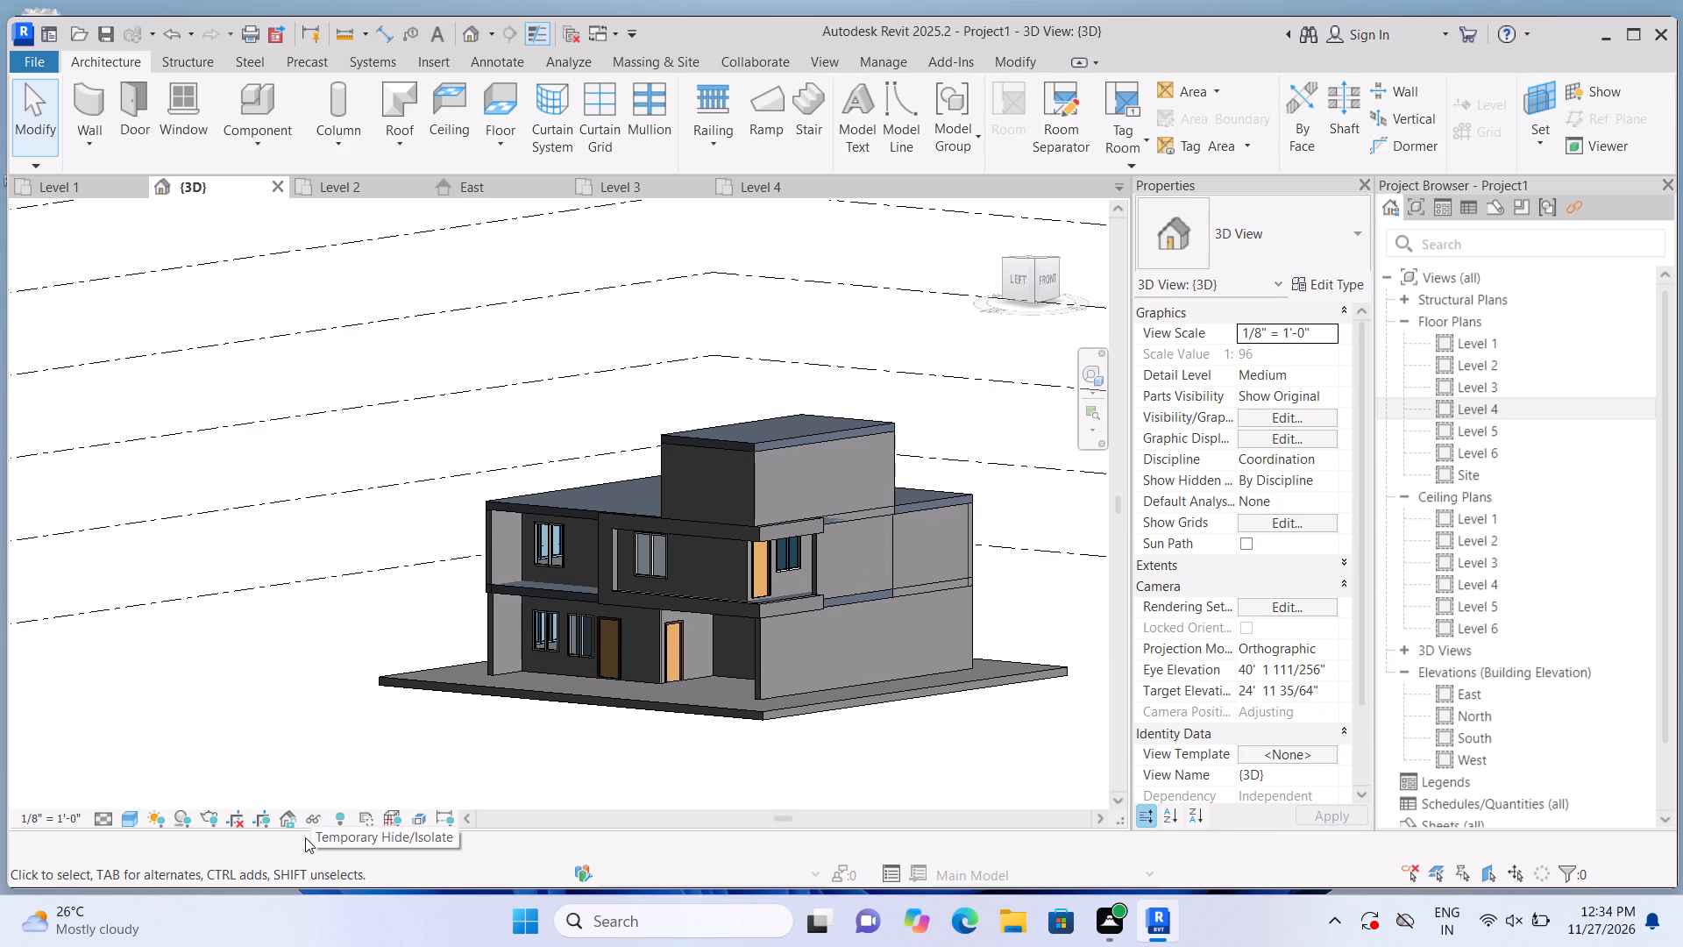
left_click(1028, 281)
scroll(709, 489, "up", 8)
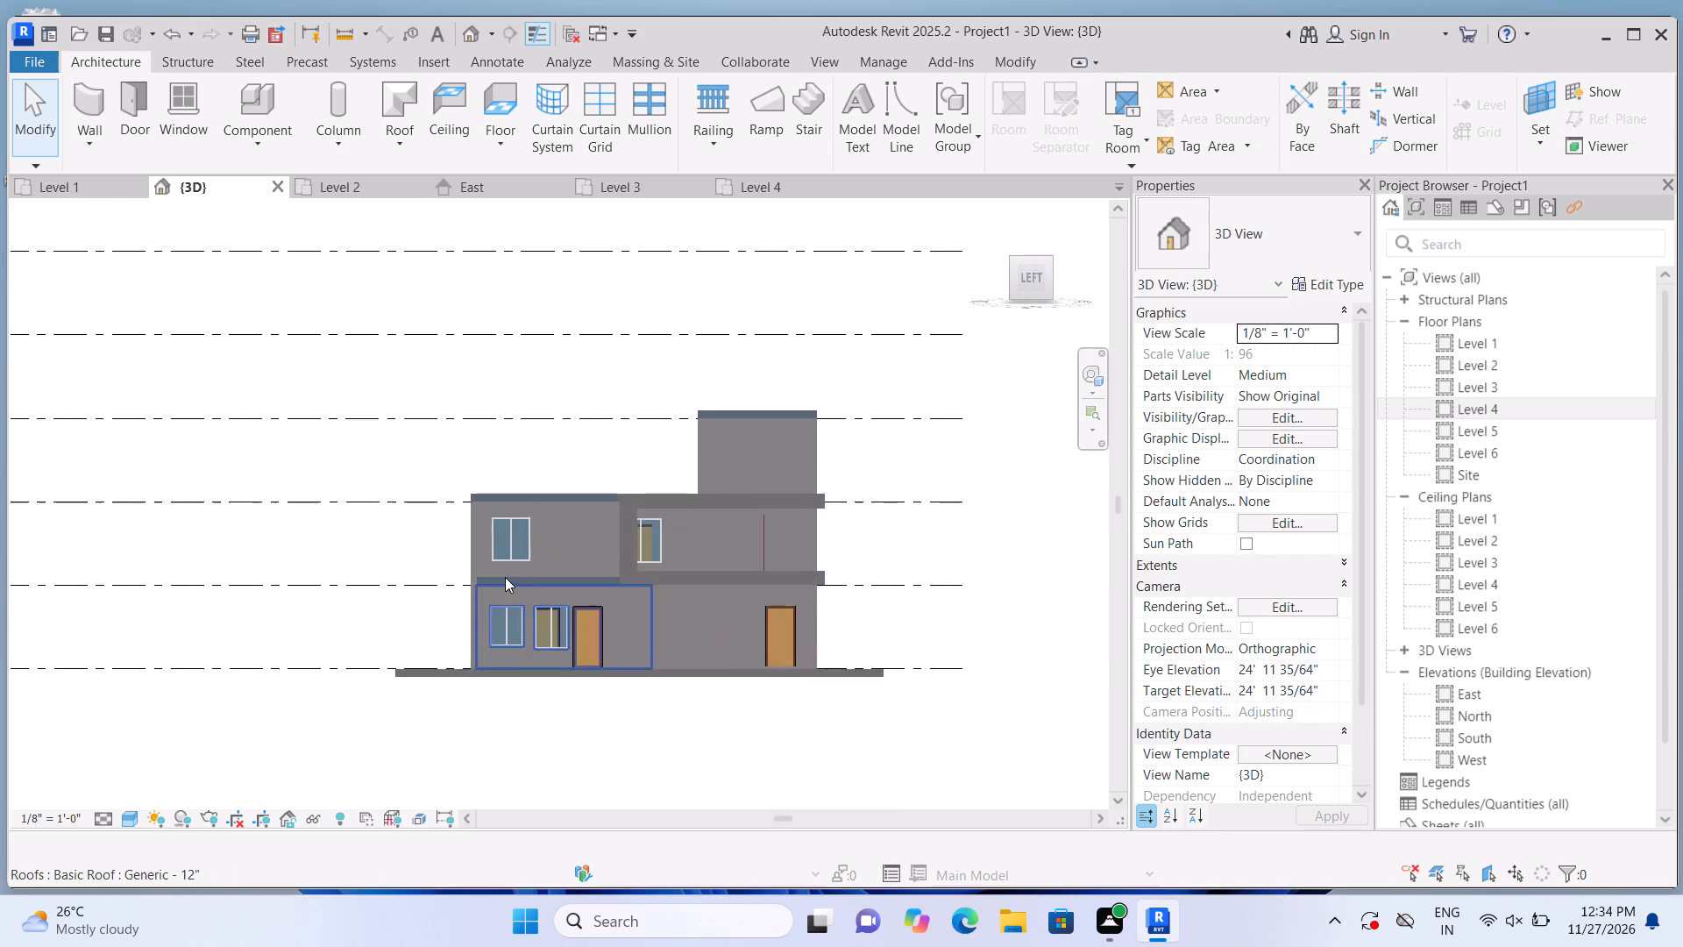
scroll(505, 577, "up", 5)
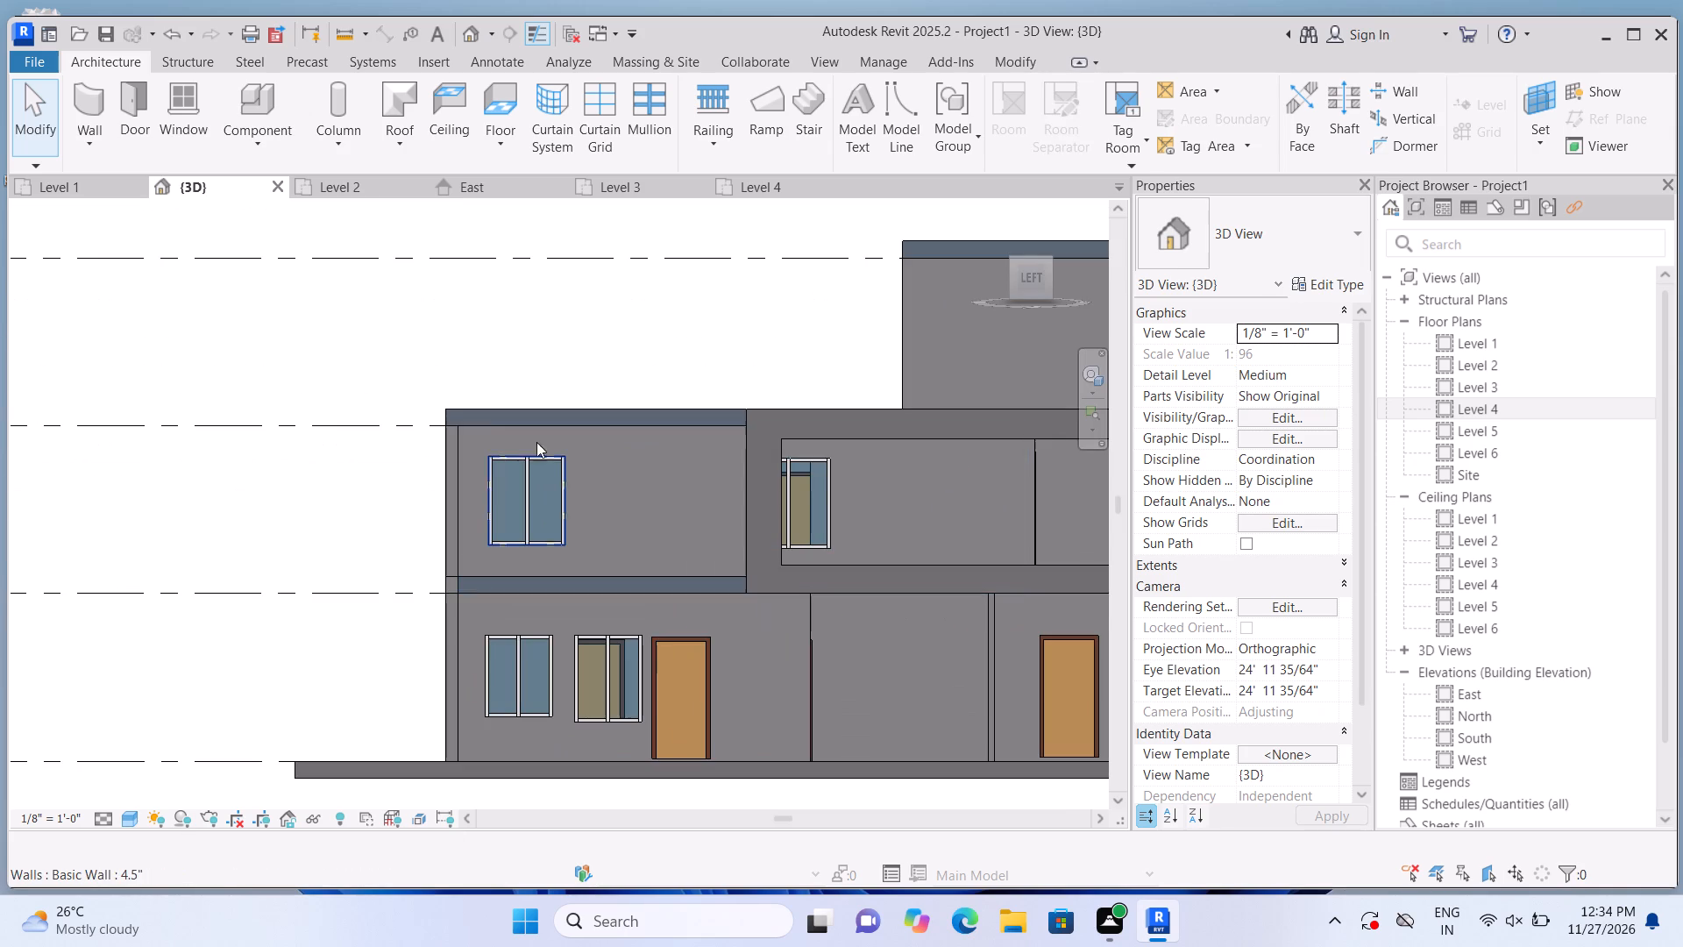
scroll(499, 420, "up", 1)
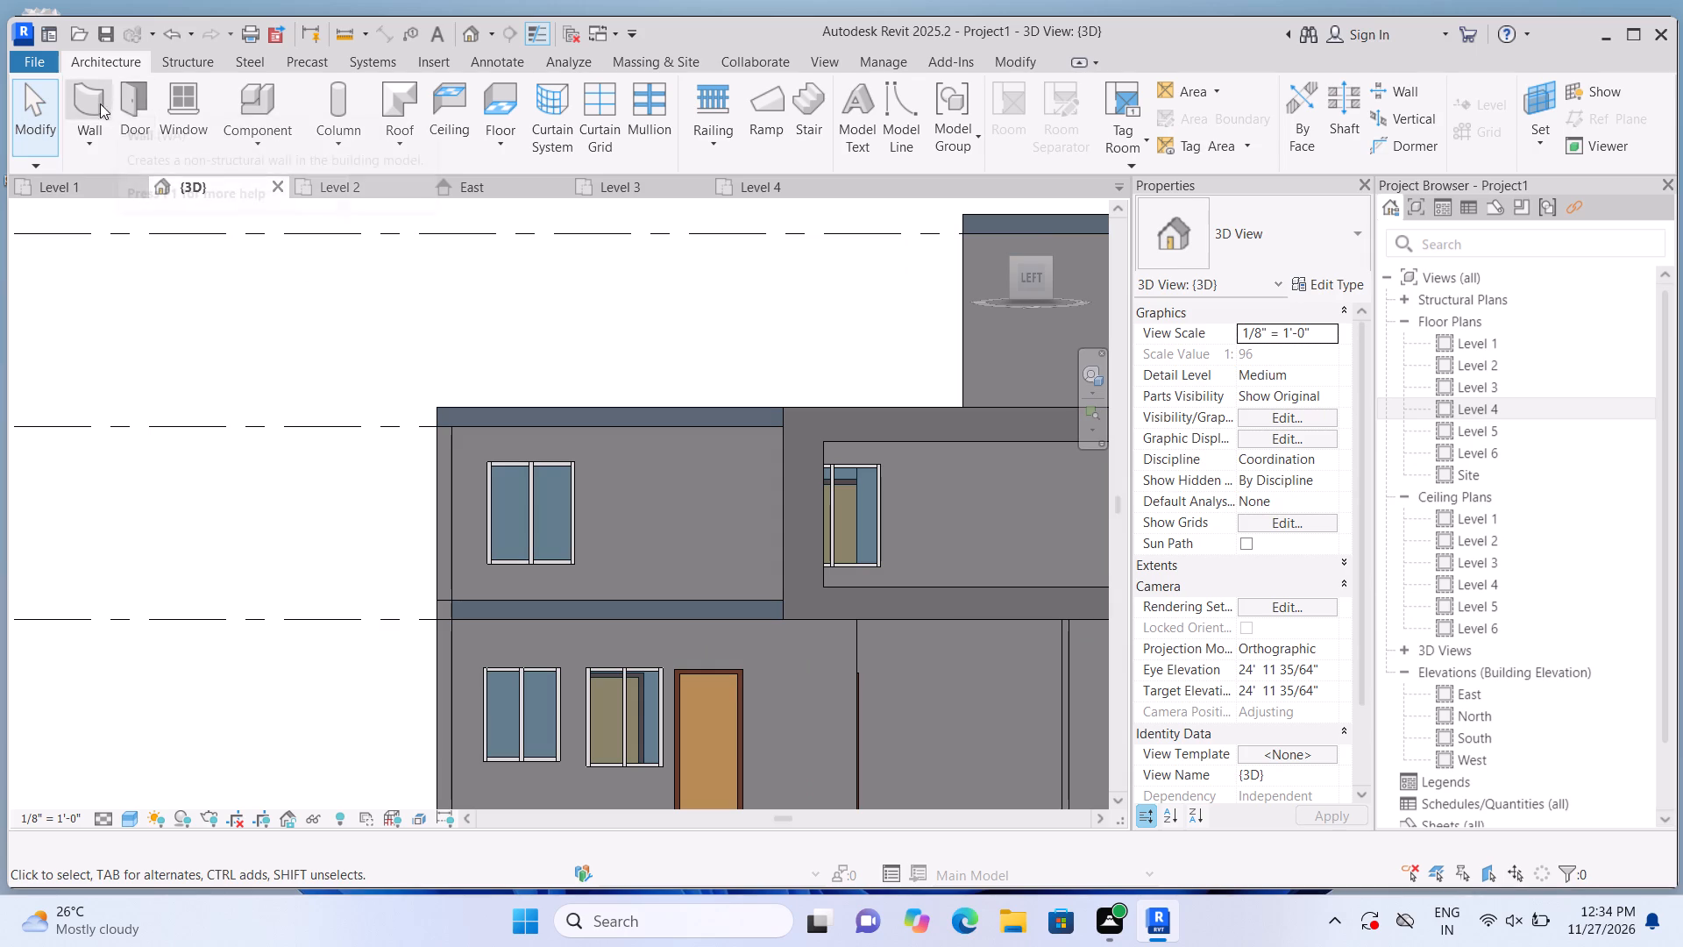
left_click(256, 141)
left_click(272, 224)
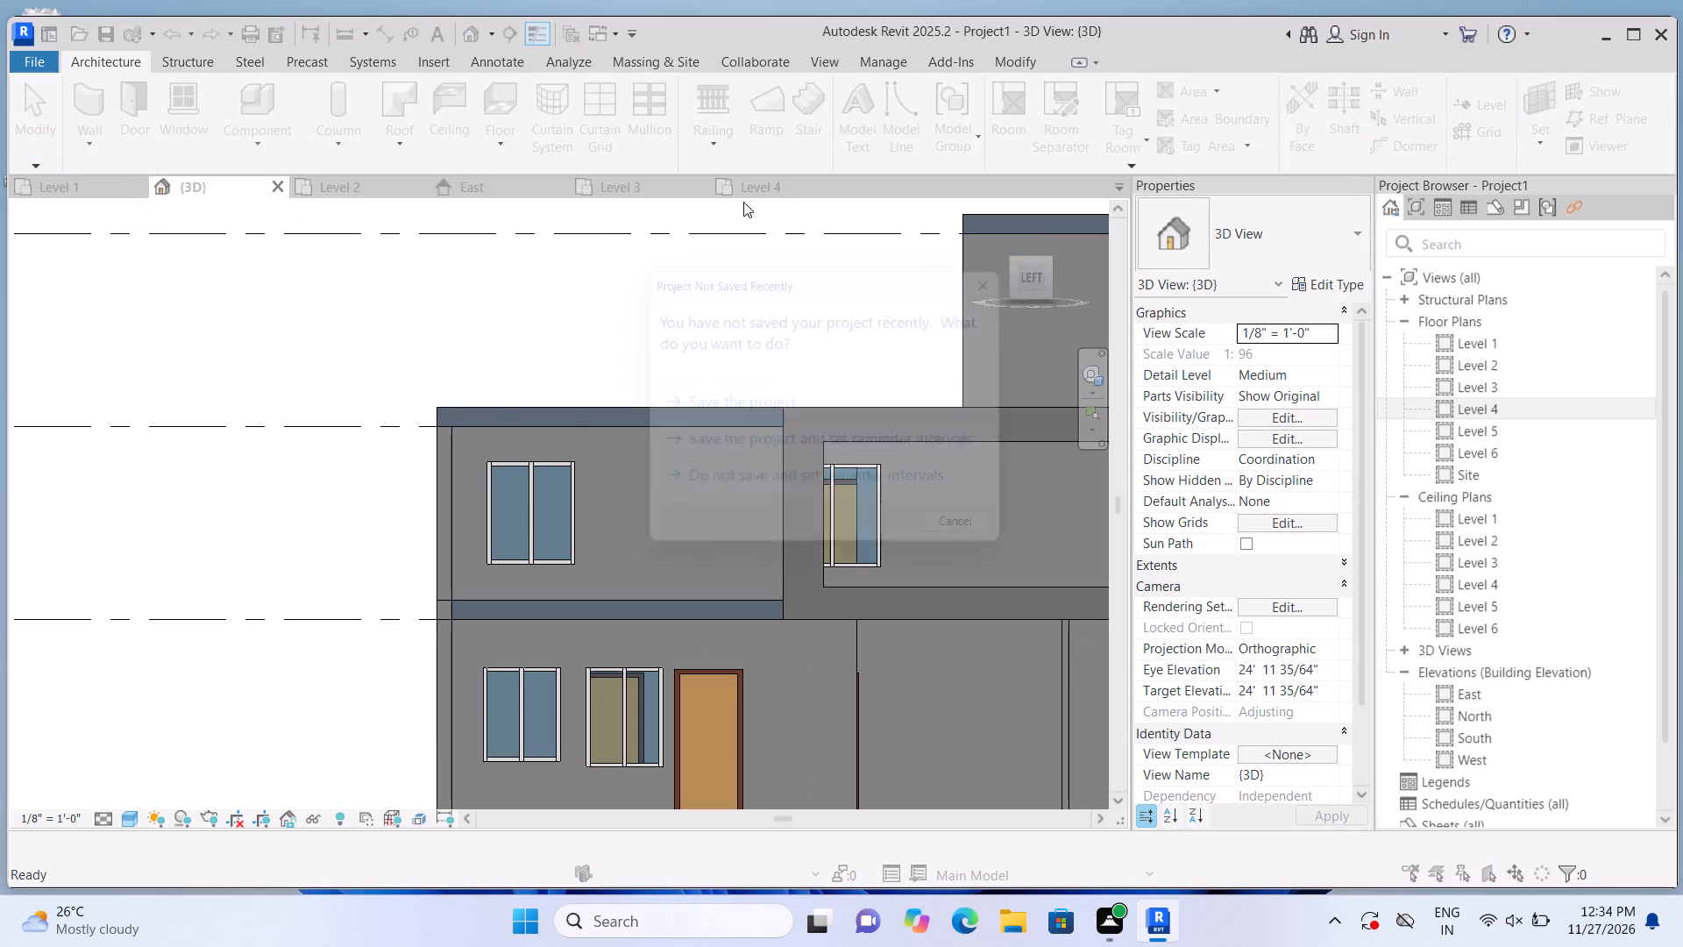
scroll(769, 383, "down", 2)
left_click(997, 266)
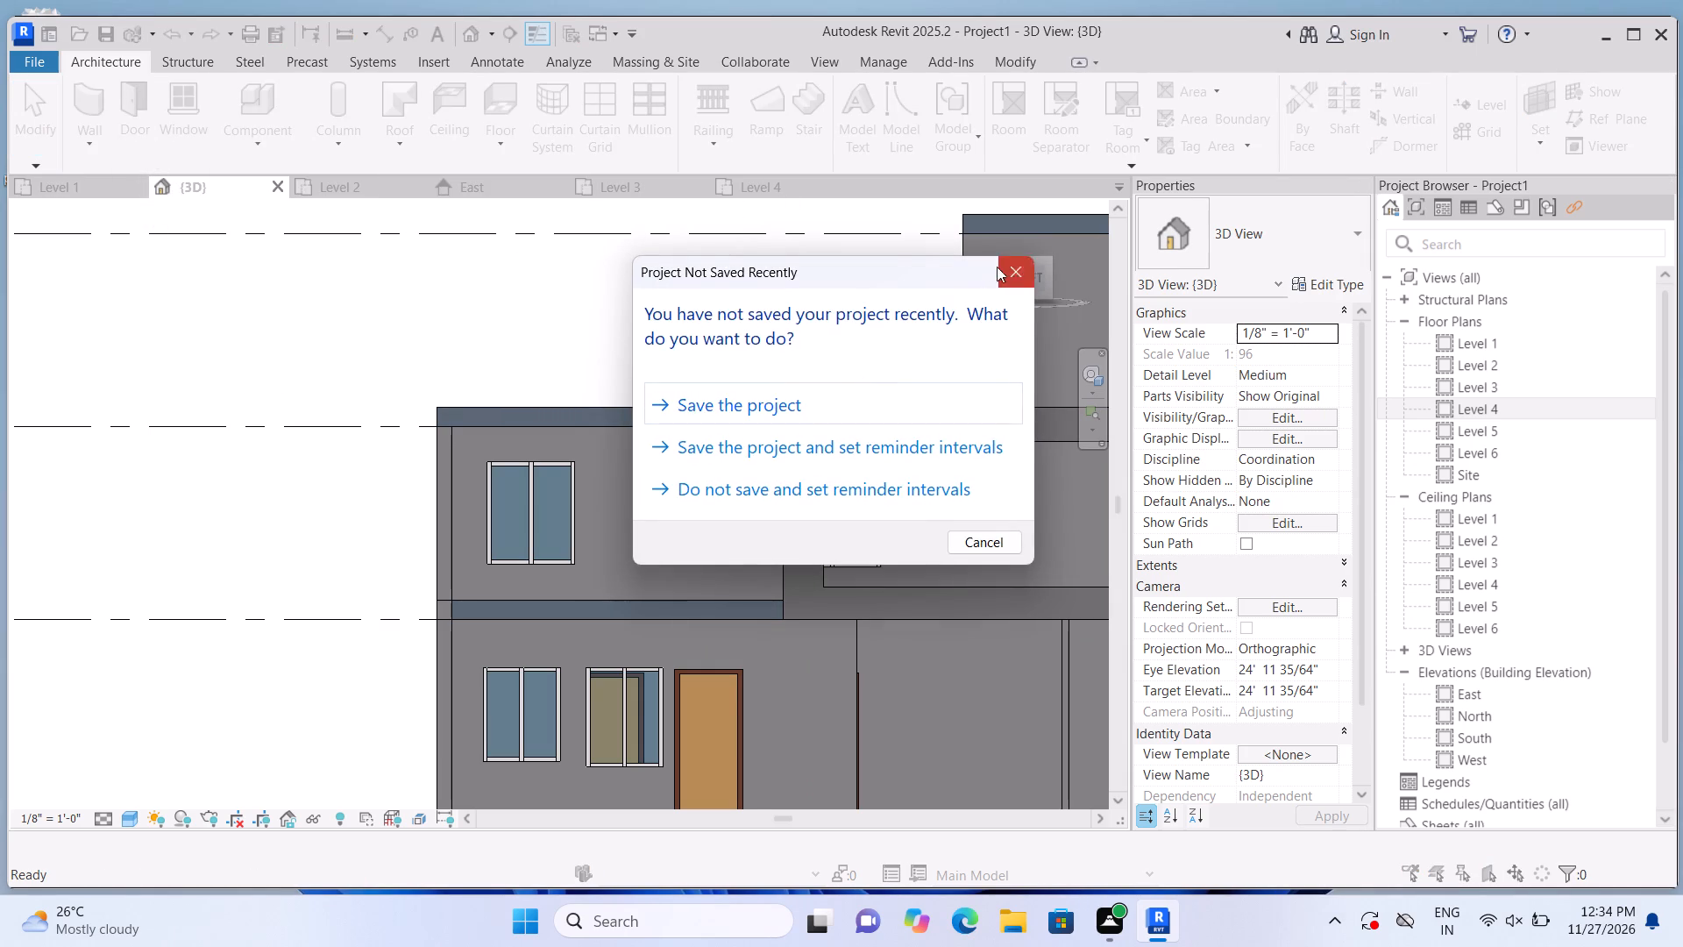
scroll(833, 466, "down", 9)
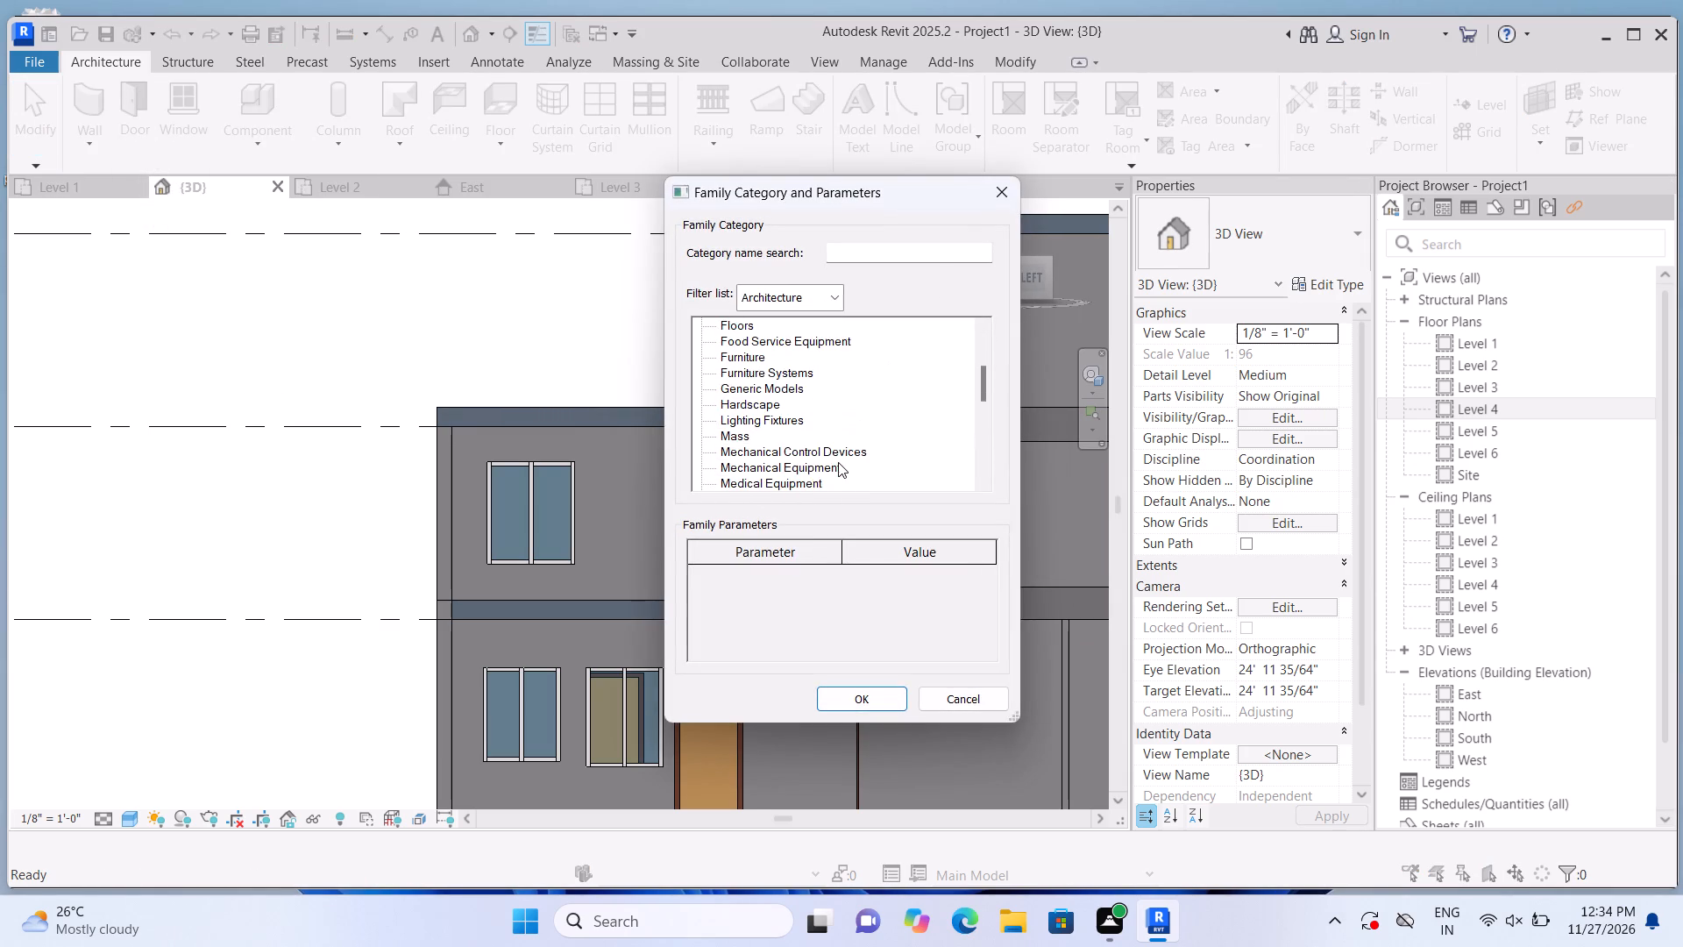
scroll(838, 457, "down", 13)
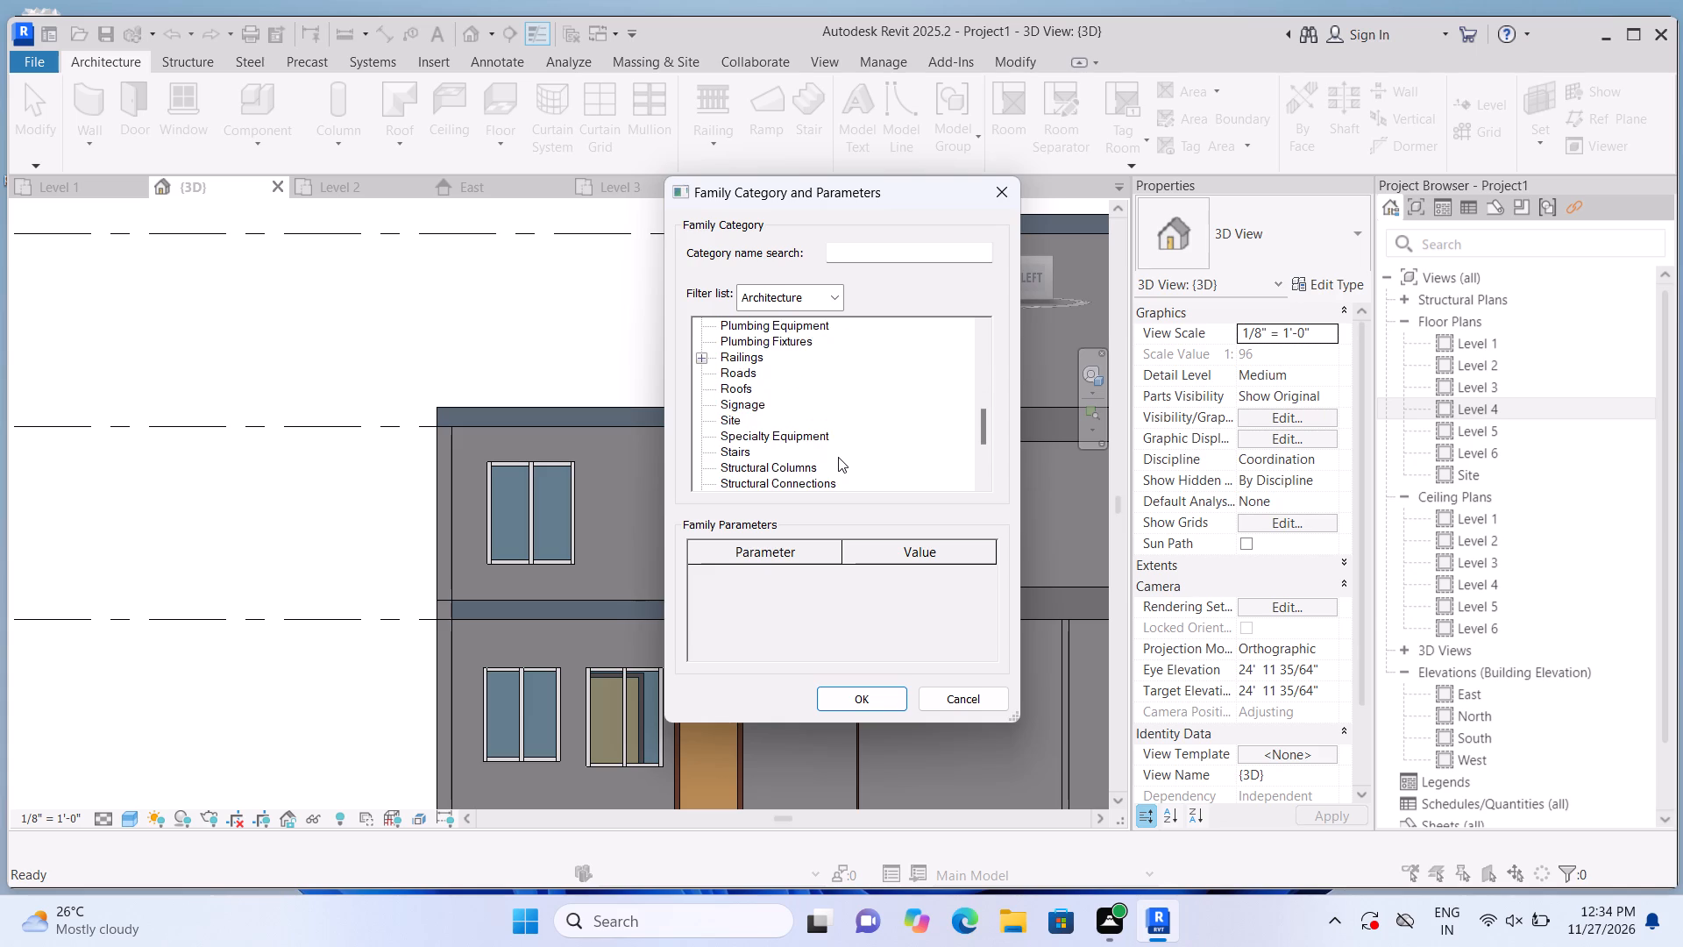
scroll(838, 457, "down", 3)
scroll(838, 457, "up", 10)
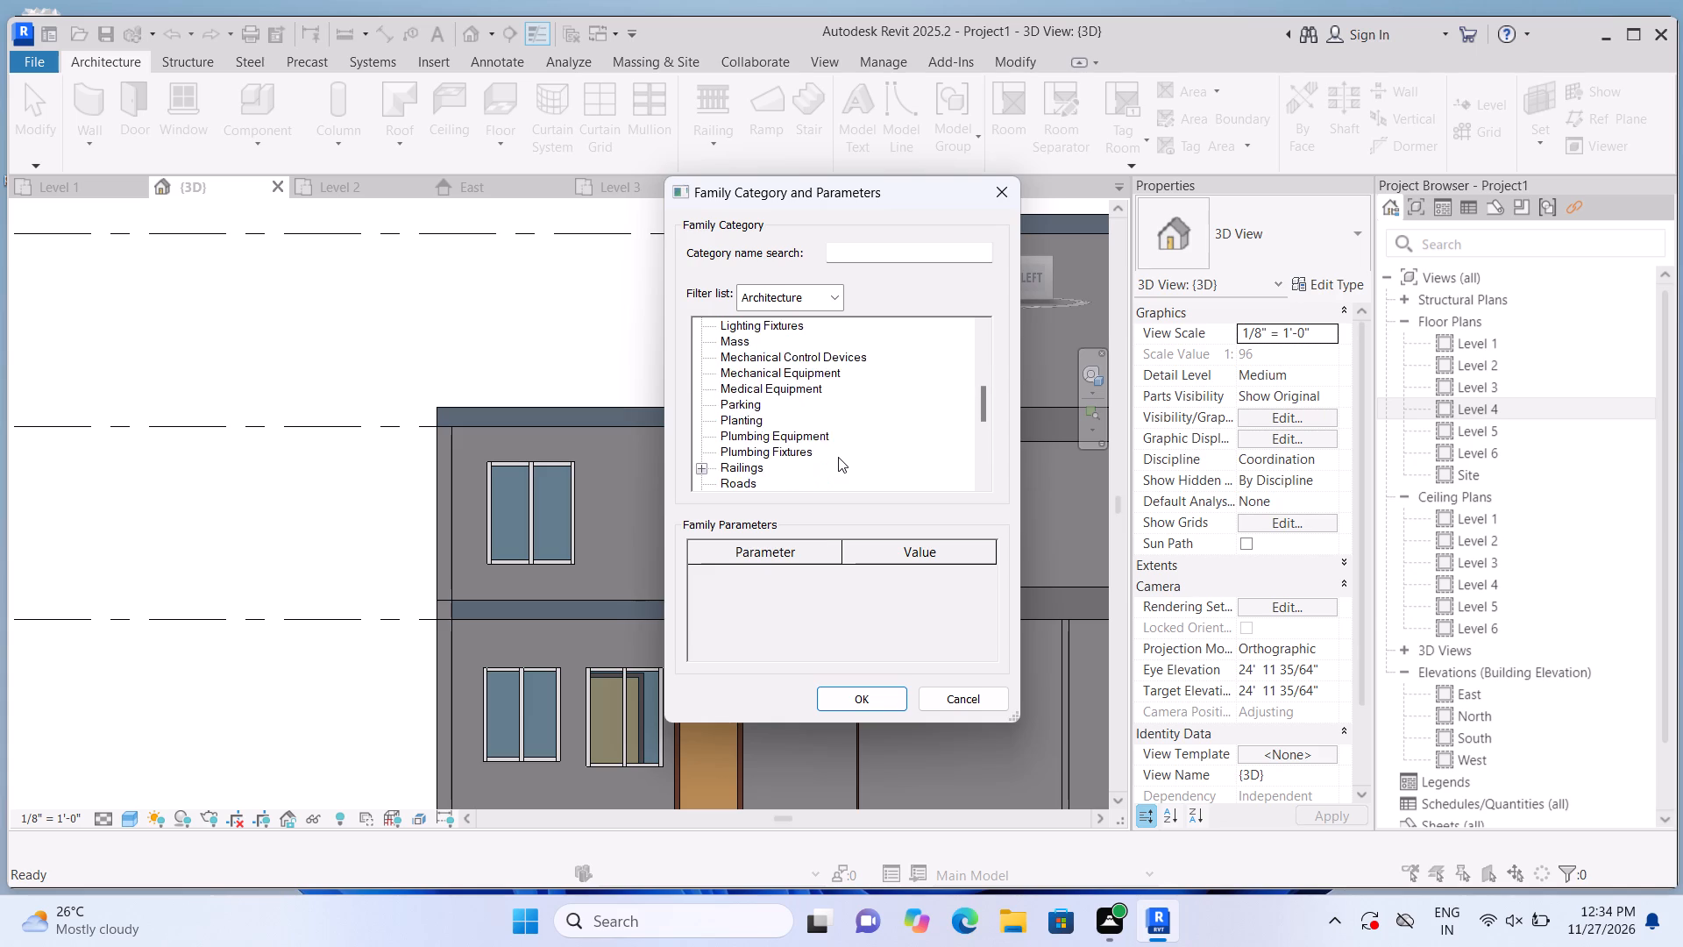
scroll(838, 457, "up", 6)
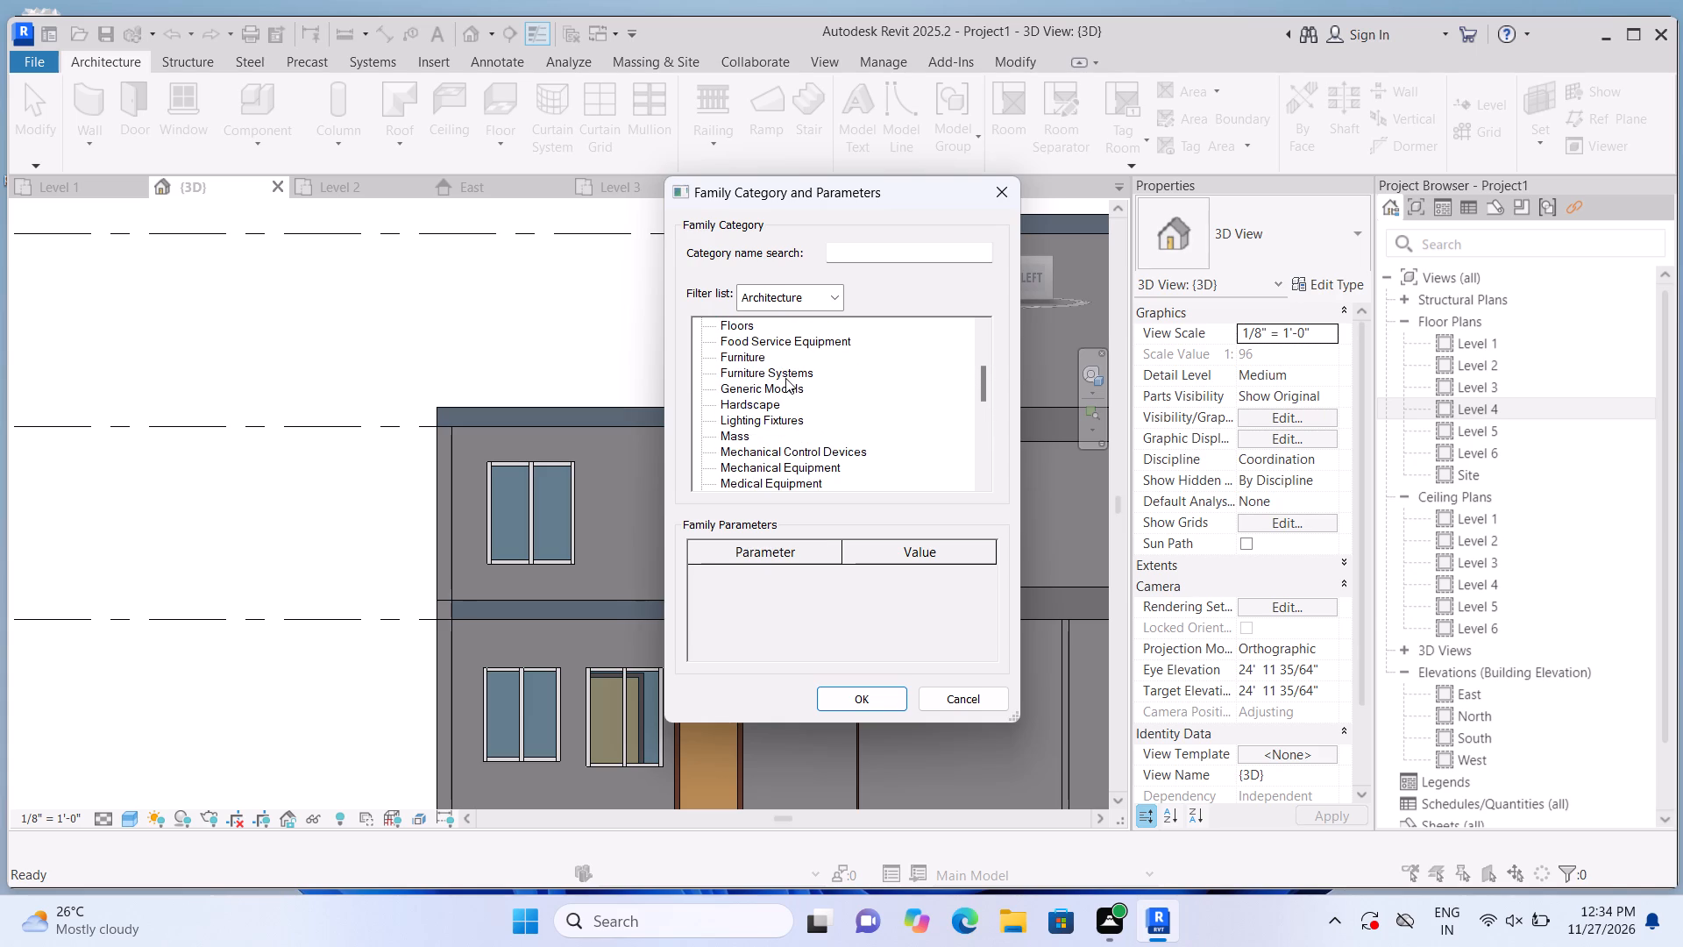
left_click(787, 388)
left_click(873, 701)
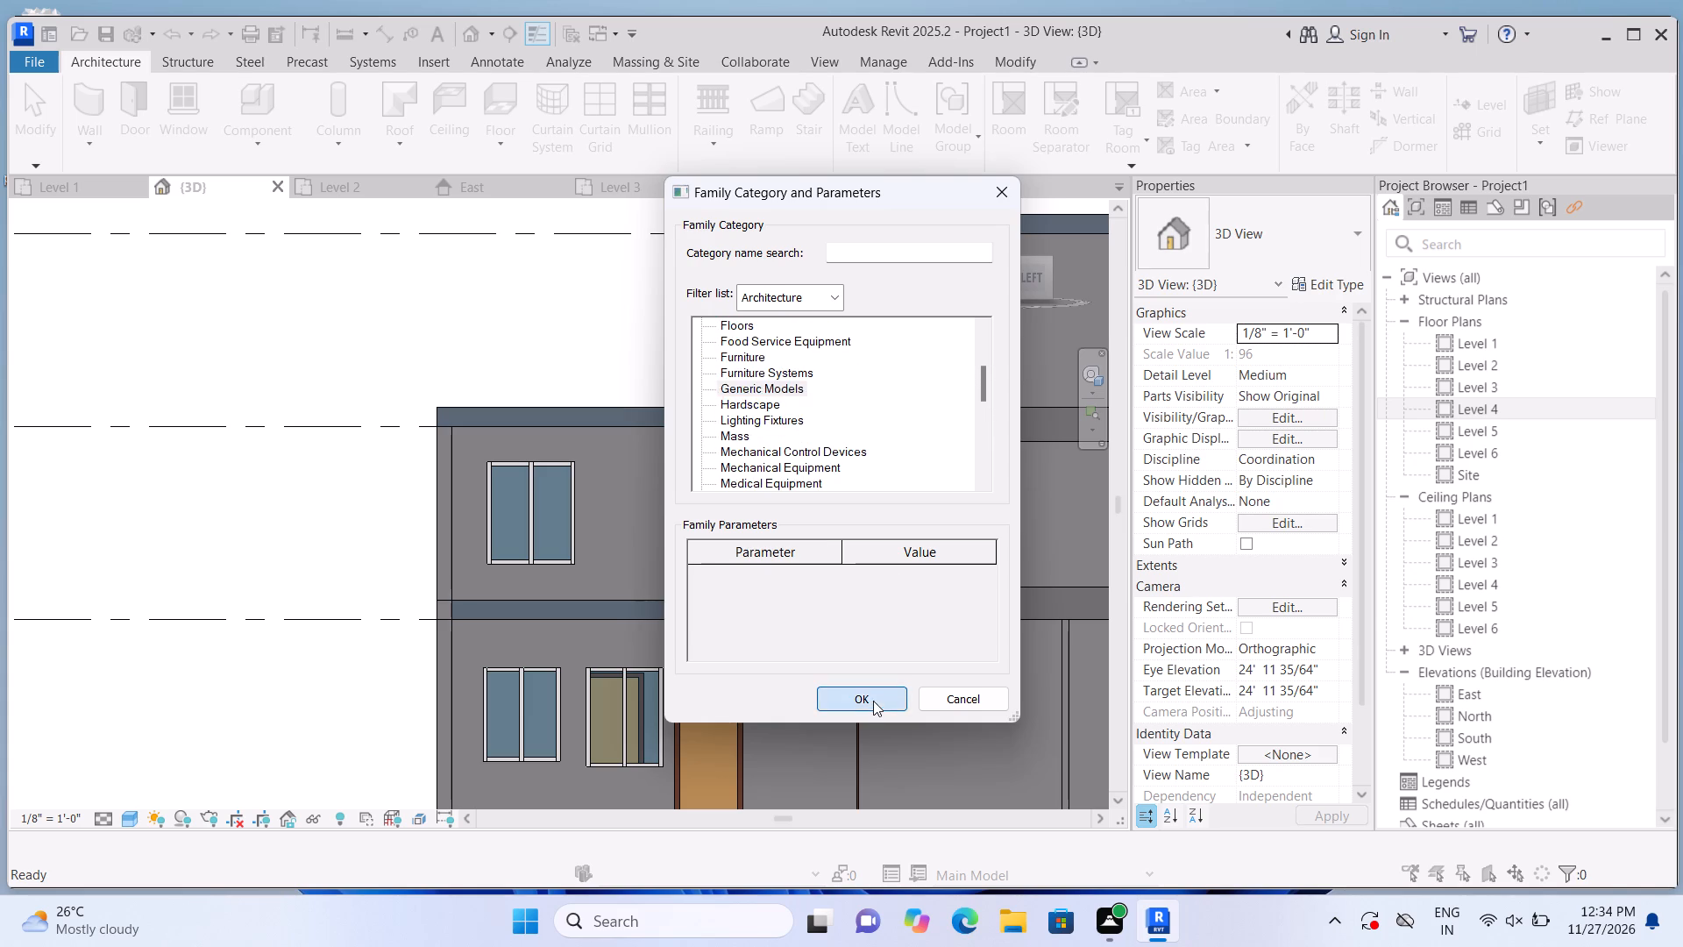
left_click(886, 495)
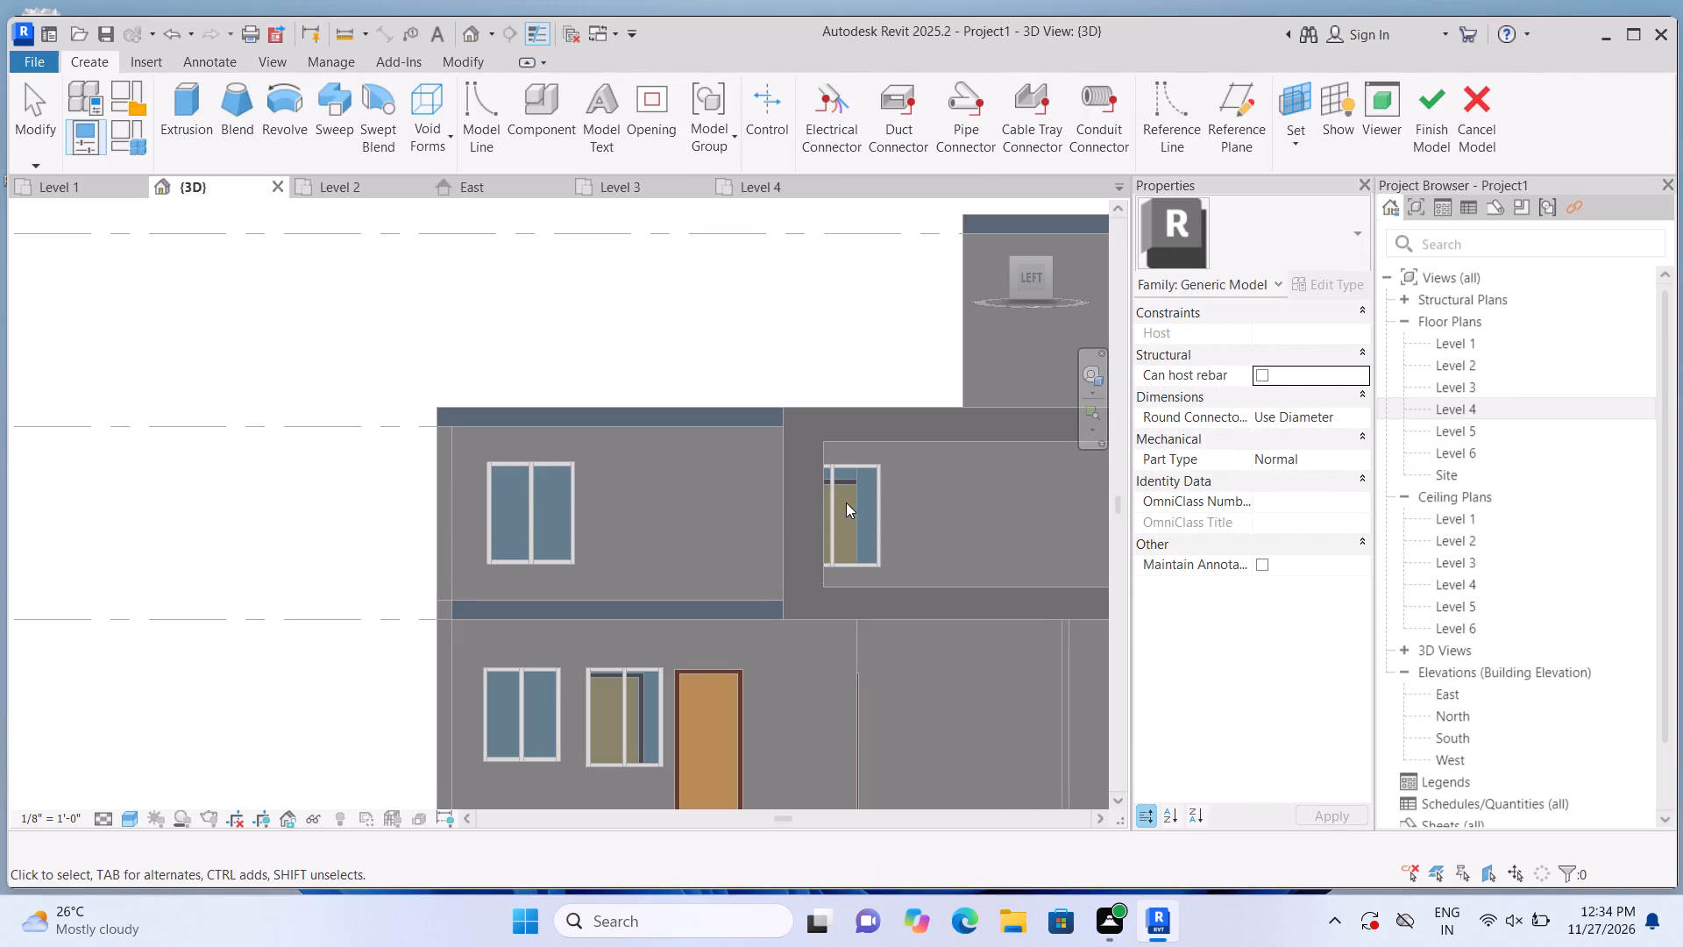
Extrude a 17'-11 1/4" by 1'-0" rectangle with 1'-0" depth on the face of the Level 3 roof edge above the upper window.
double_click(183, 117)
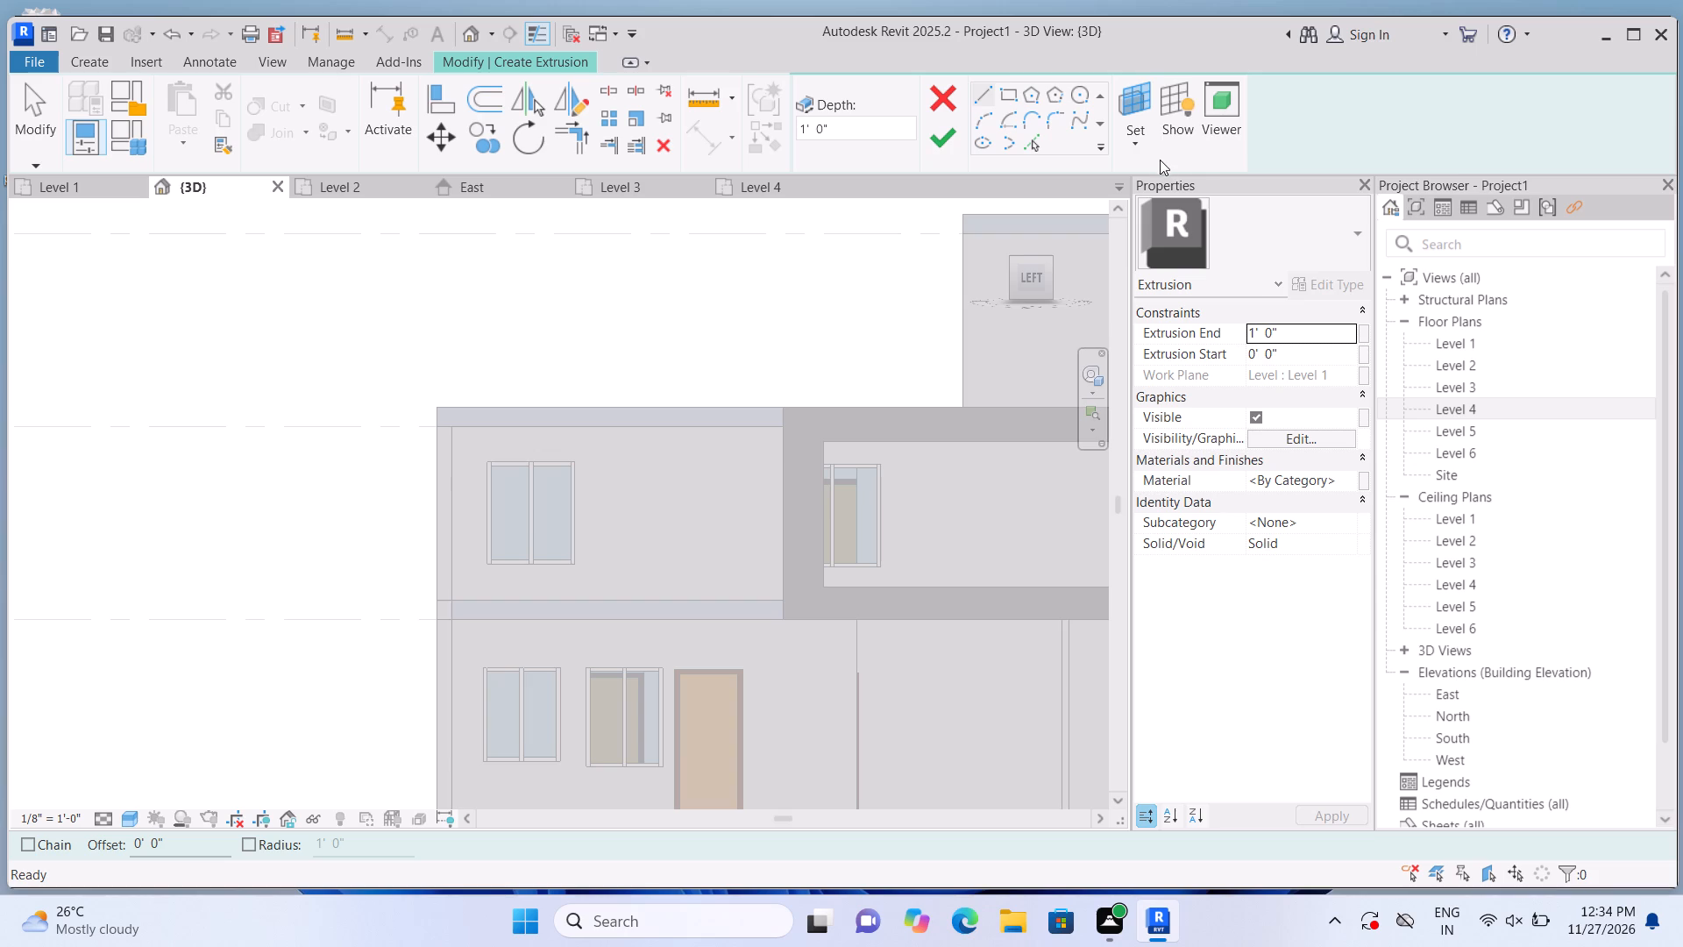
left_click(1150, 153)
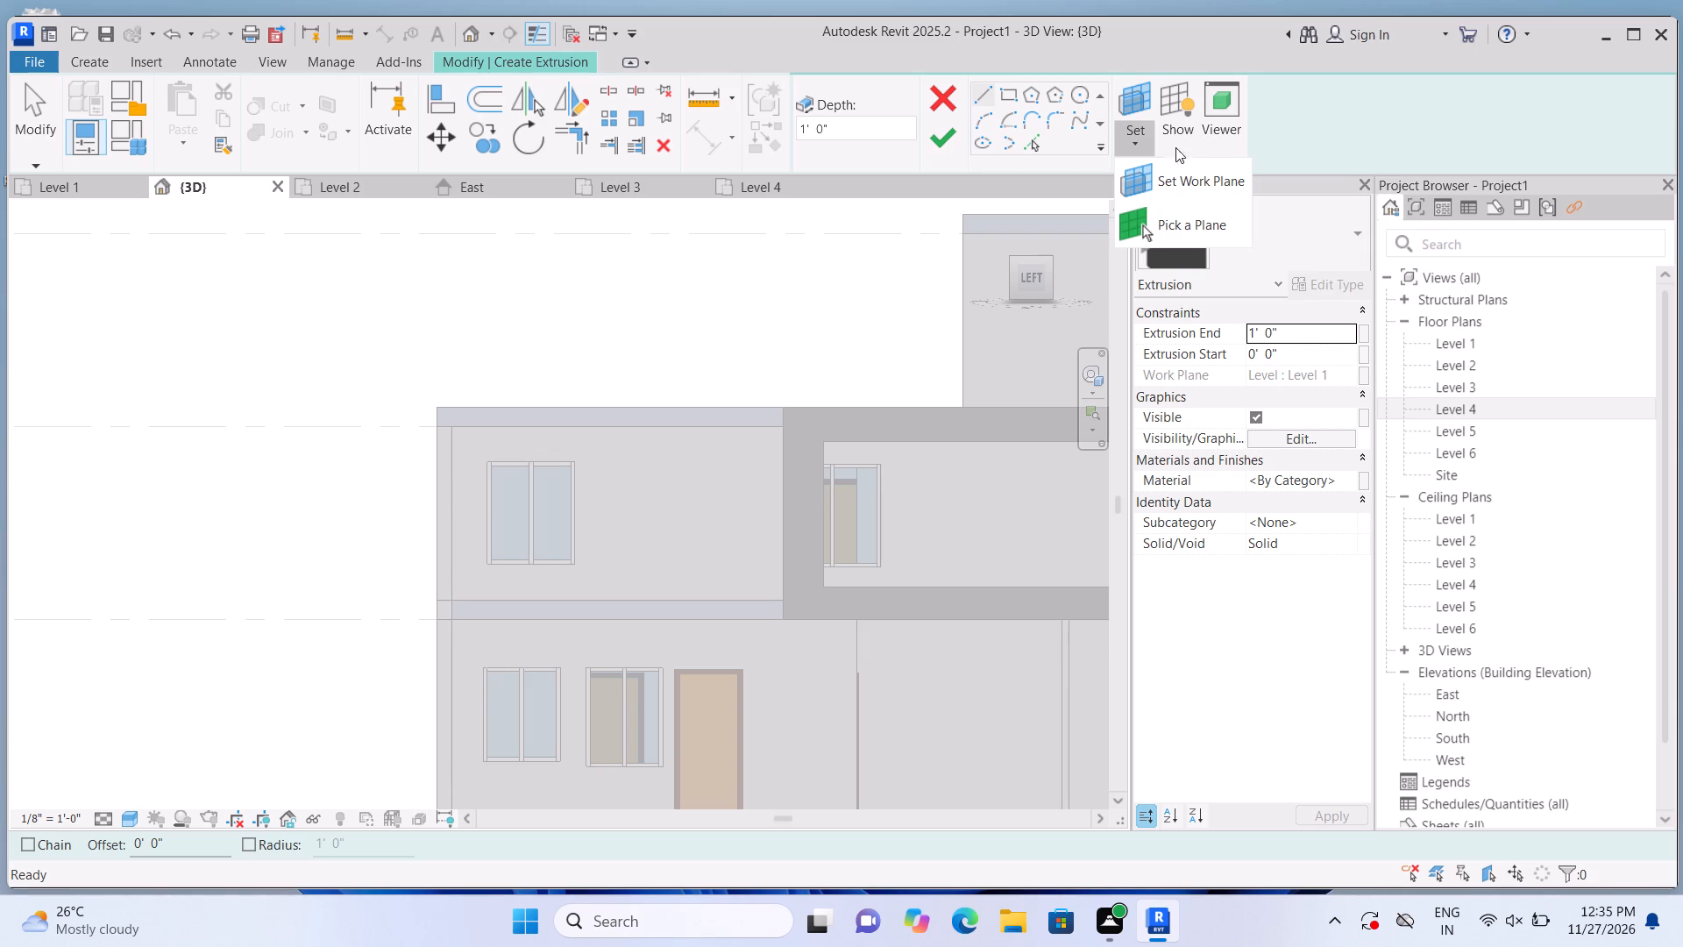
left_click(1179, 224)
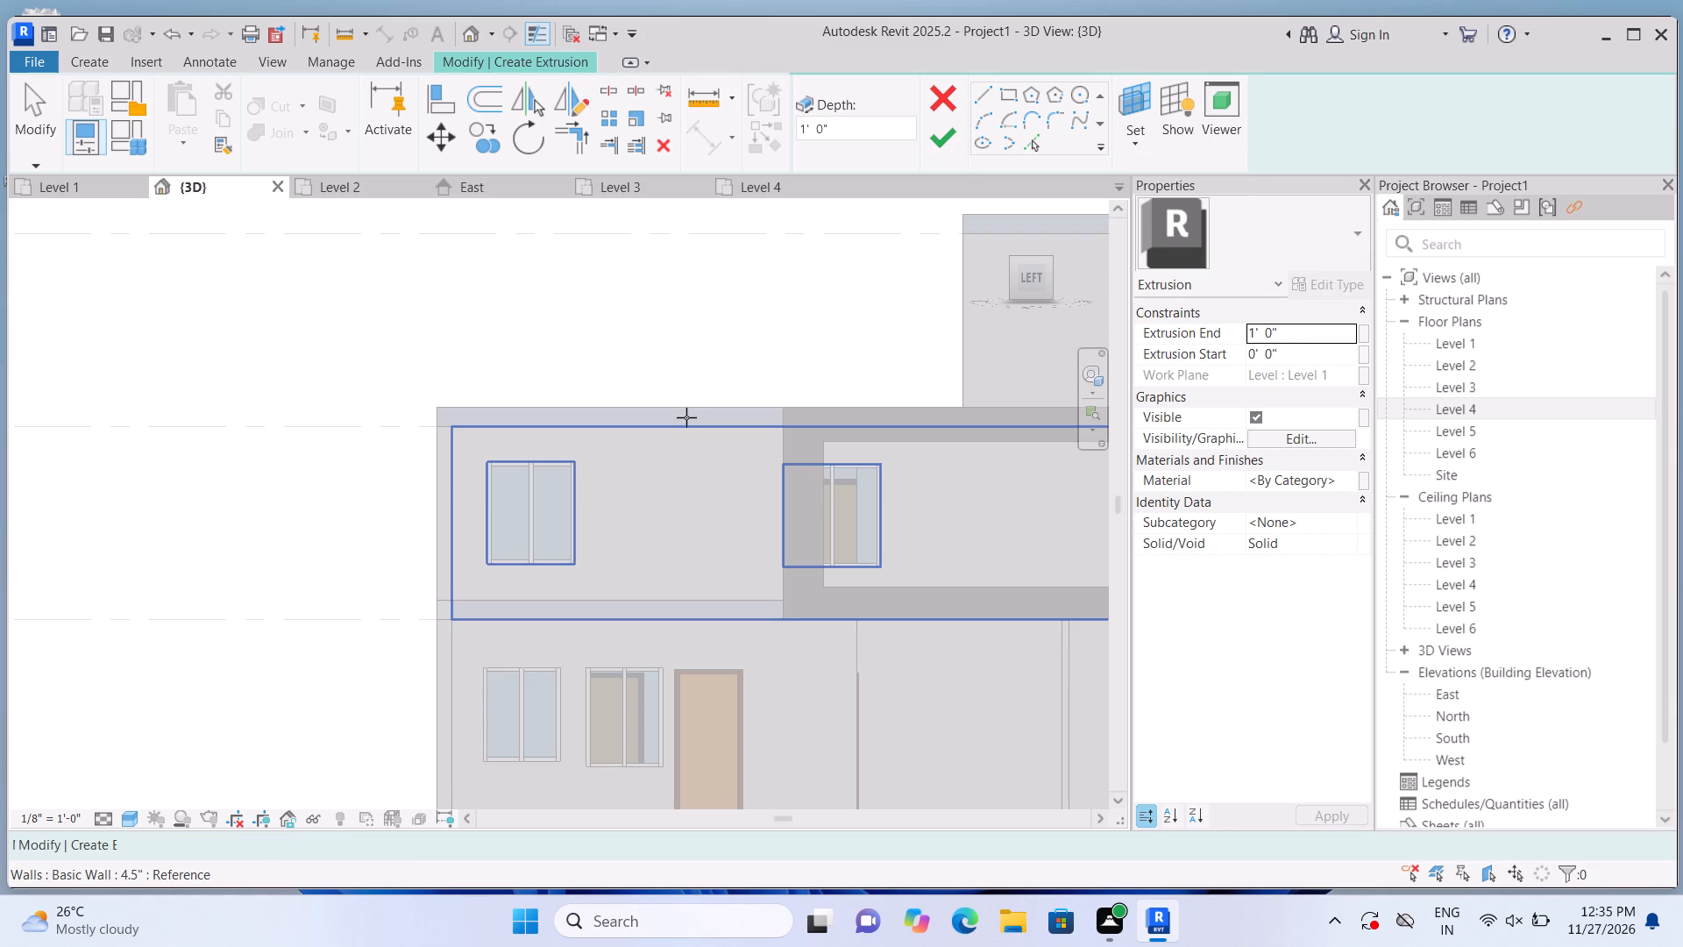
scroll(710, 417, "down", 1)
scroll(515, 467, "up", 6)
left_click(472, 359)
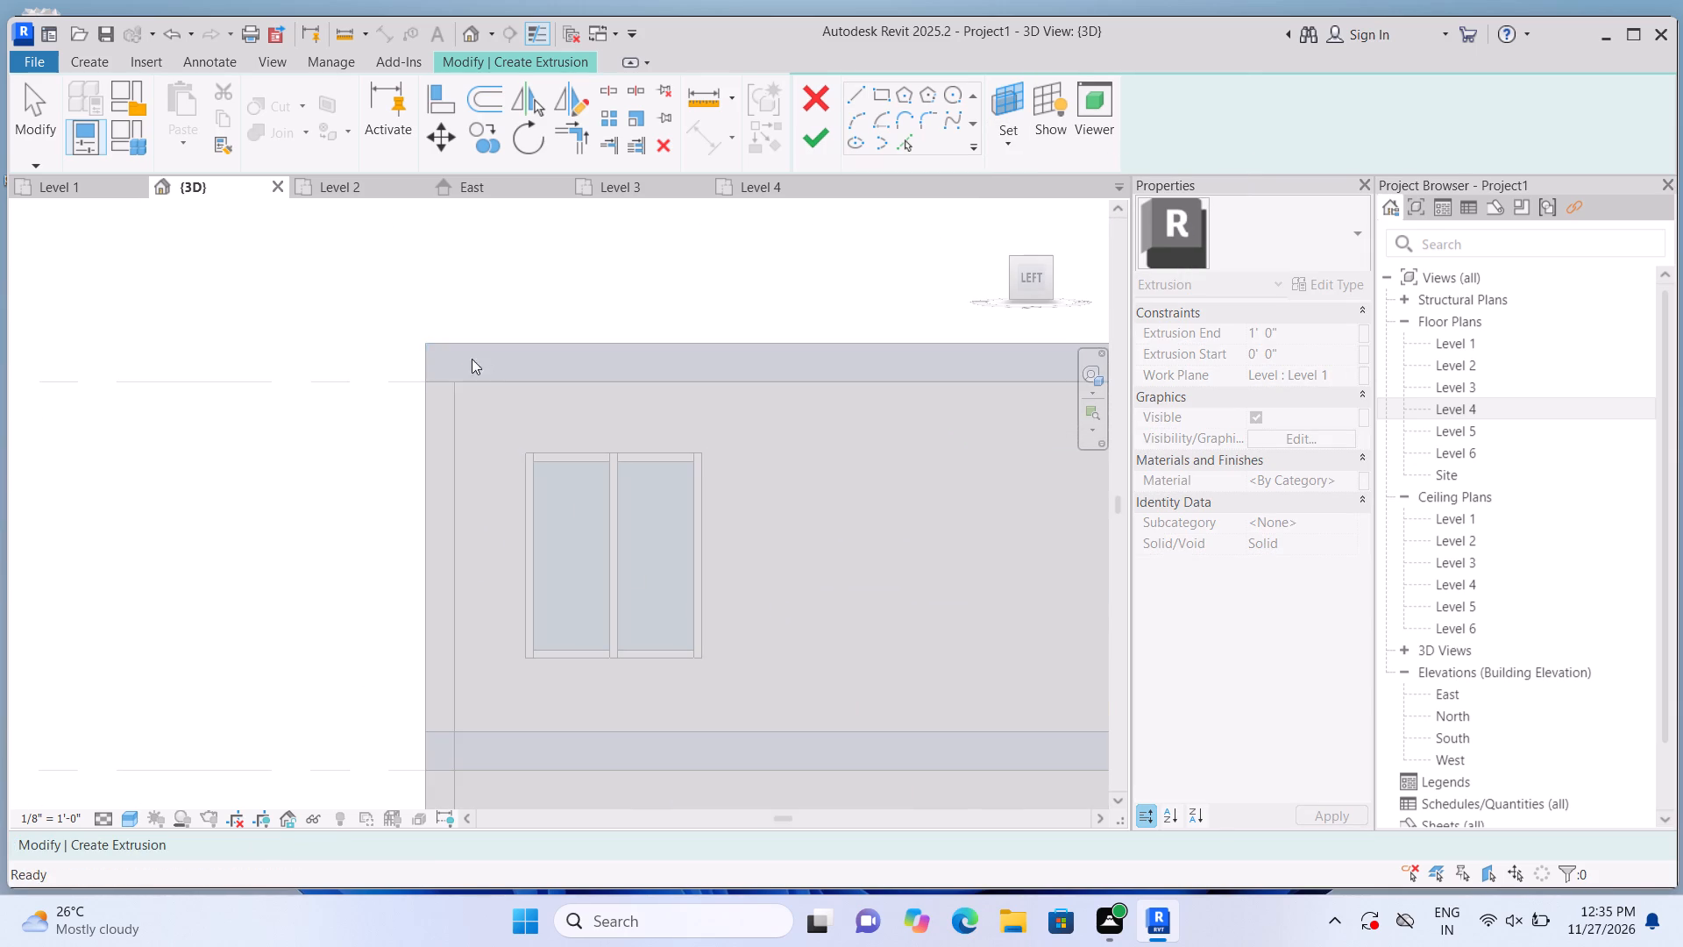
scroll(483, 402, "down", 5)
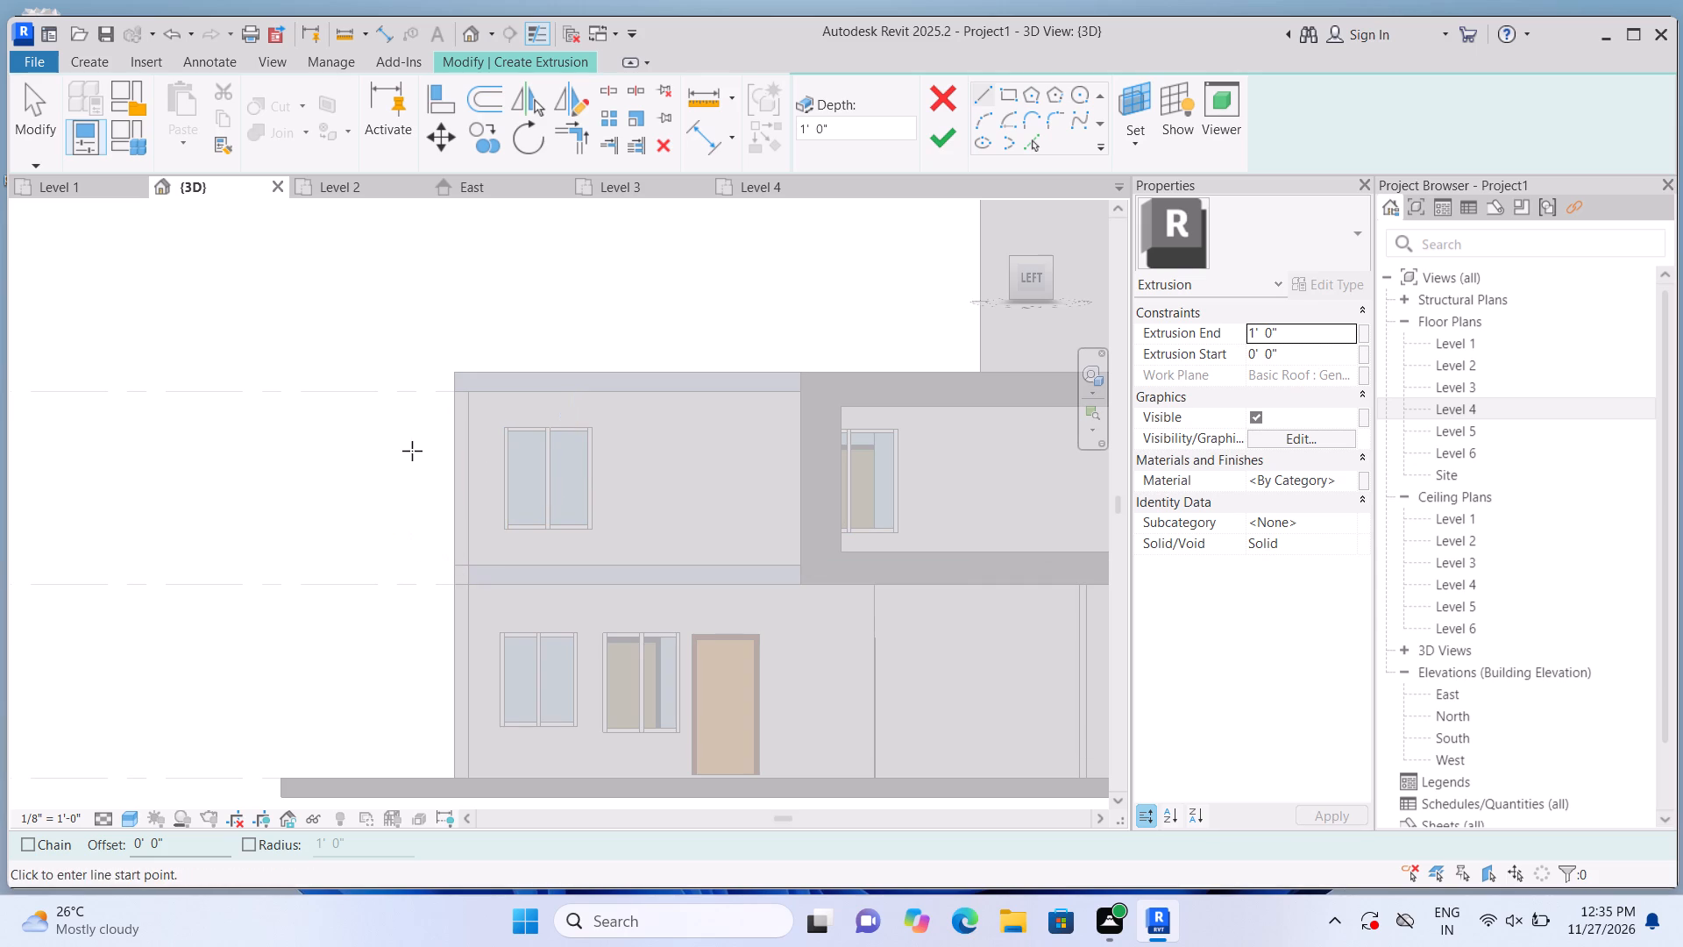
left_click(455, 374)
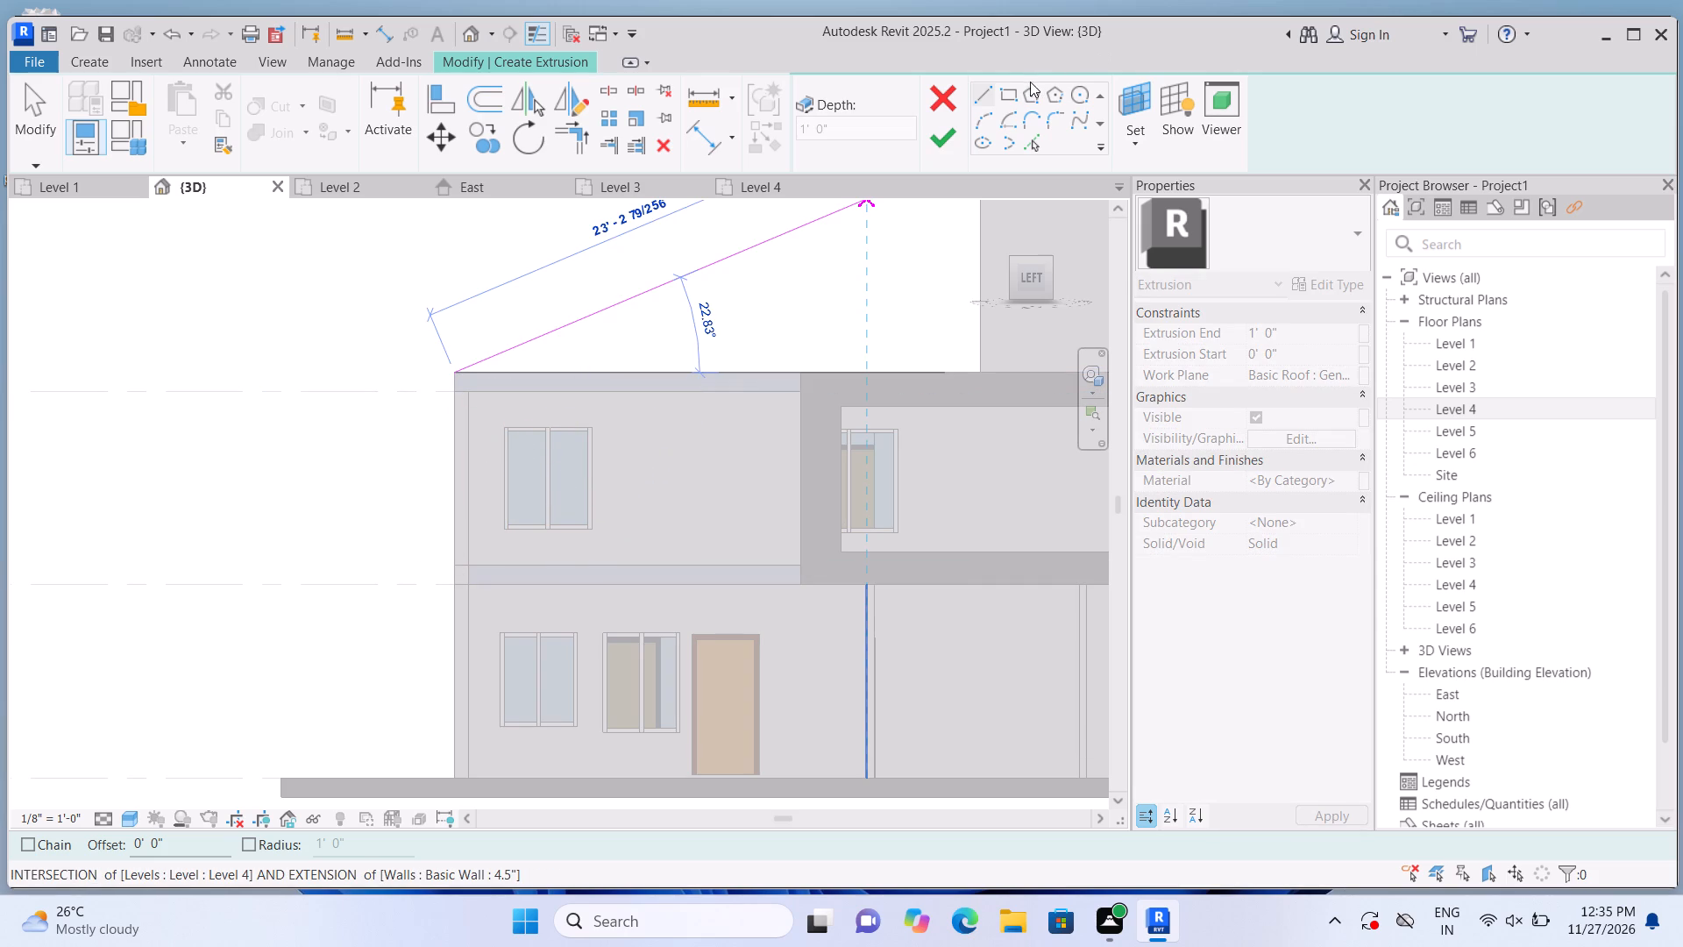
double_click(1018, 89)
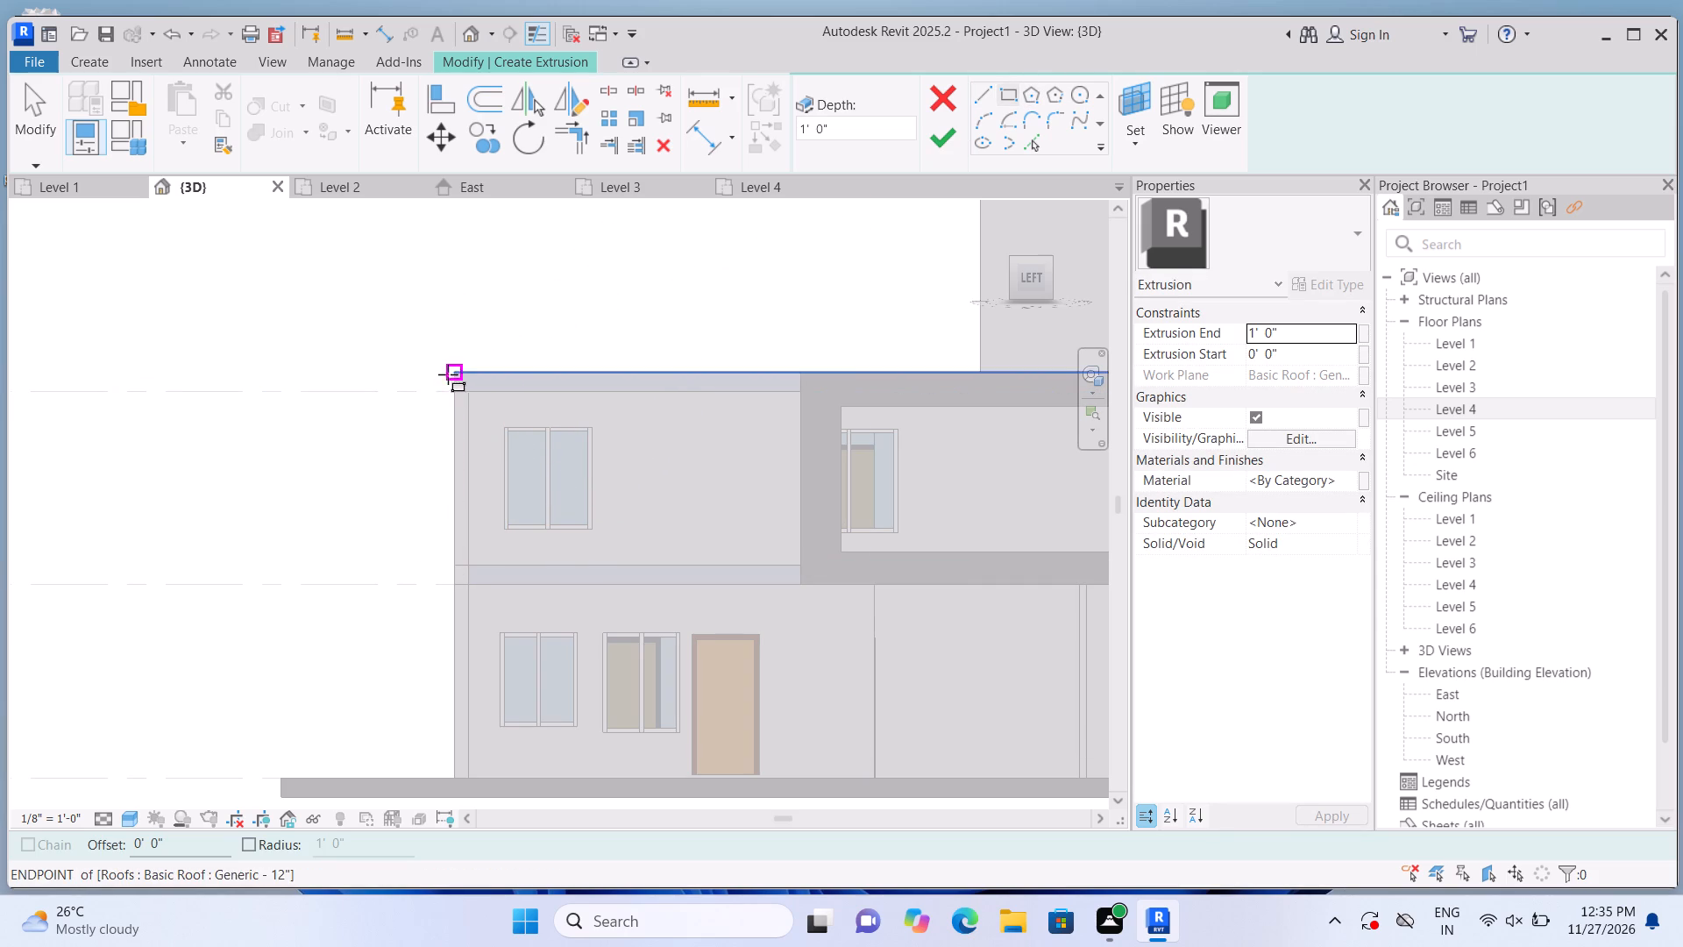
left_click(452, 374)
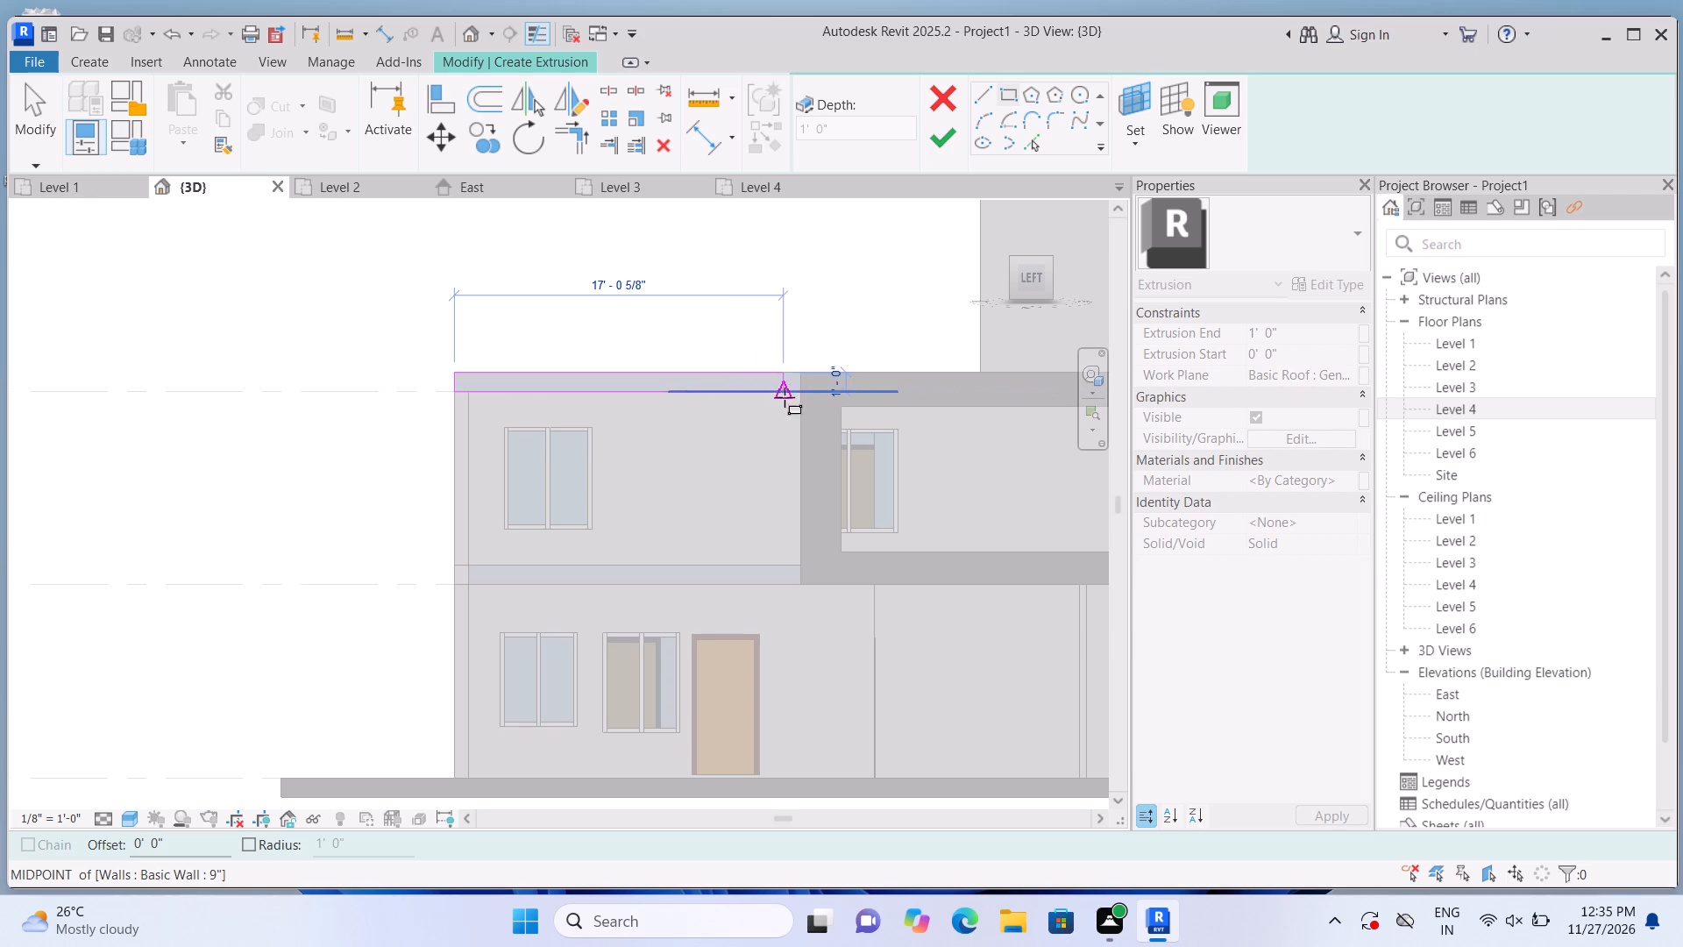
left_click(805, 402)
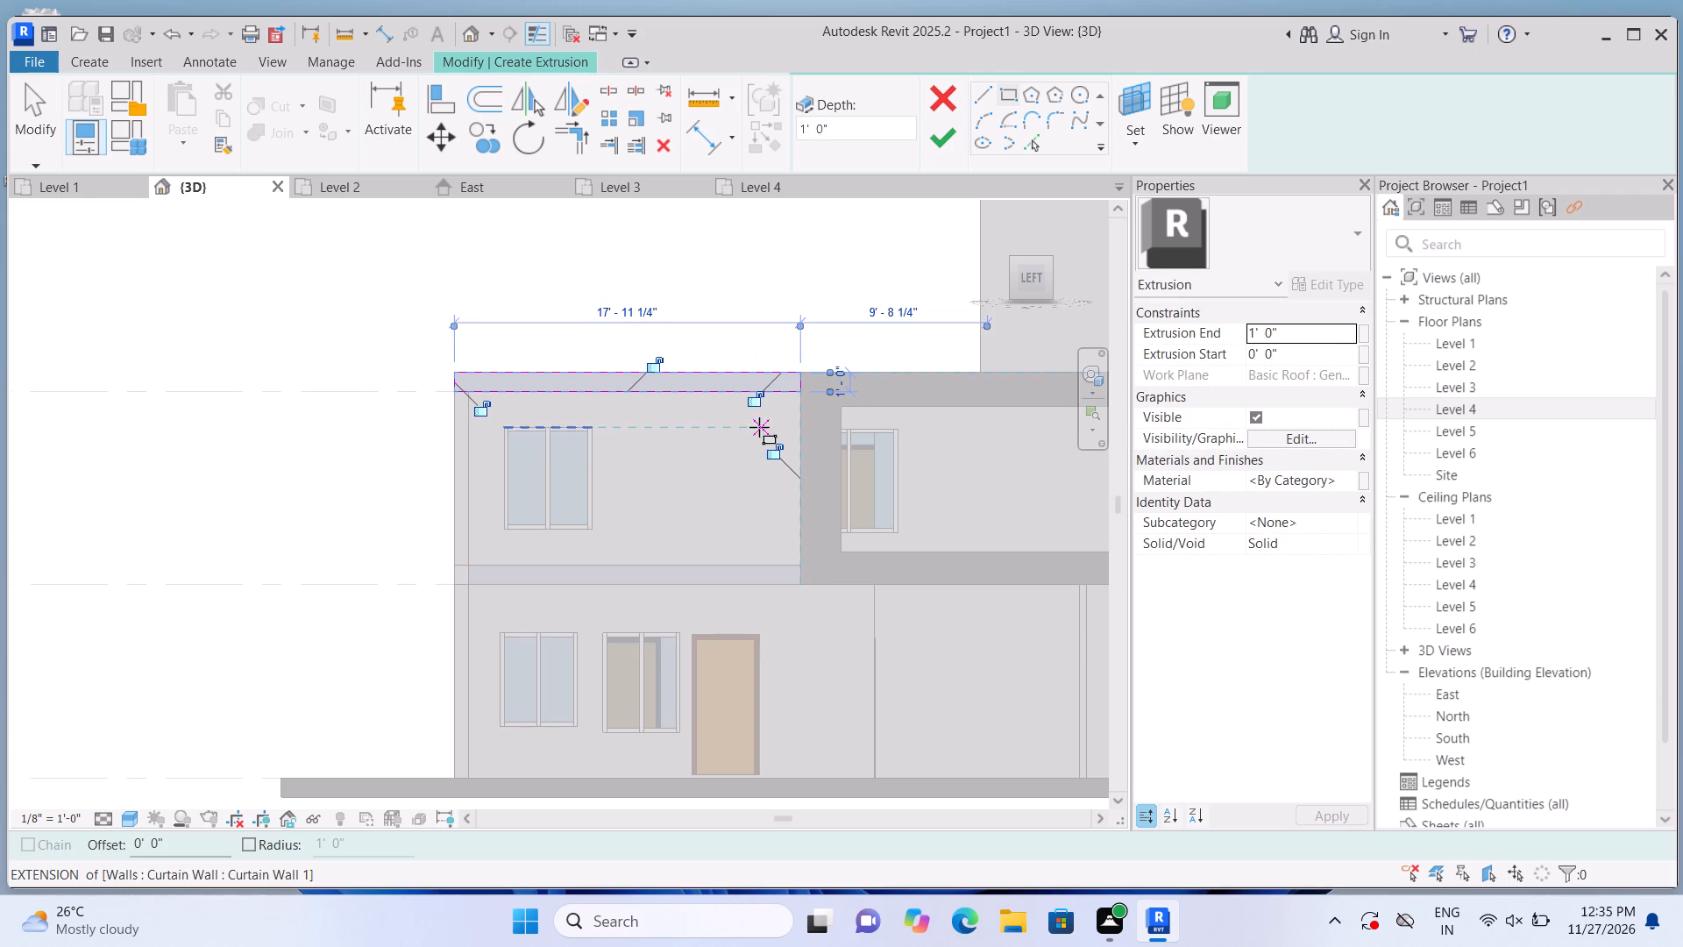
scroll(762, 410, "down", 2)
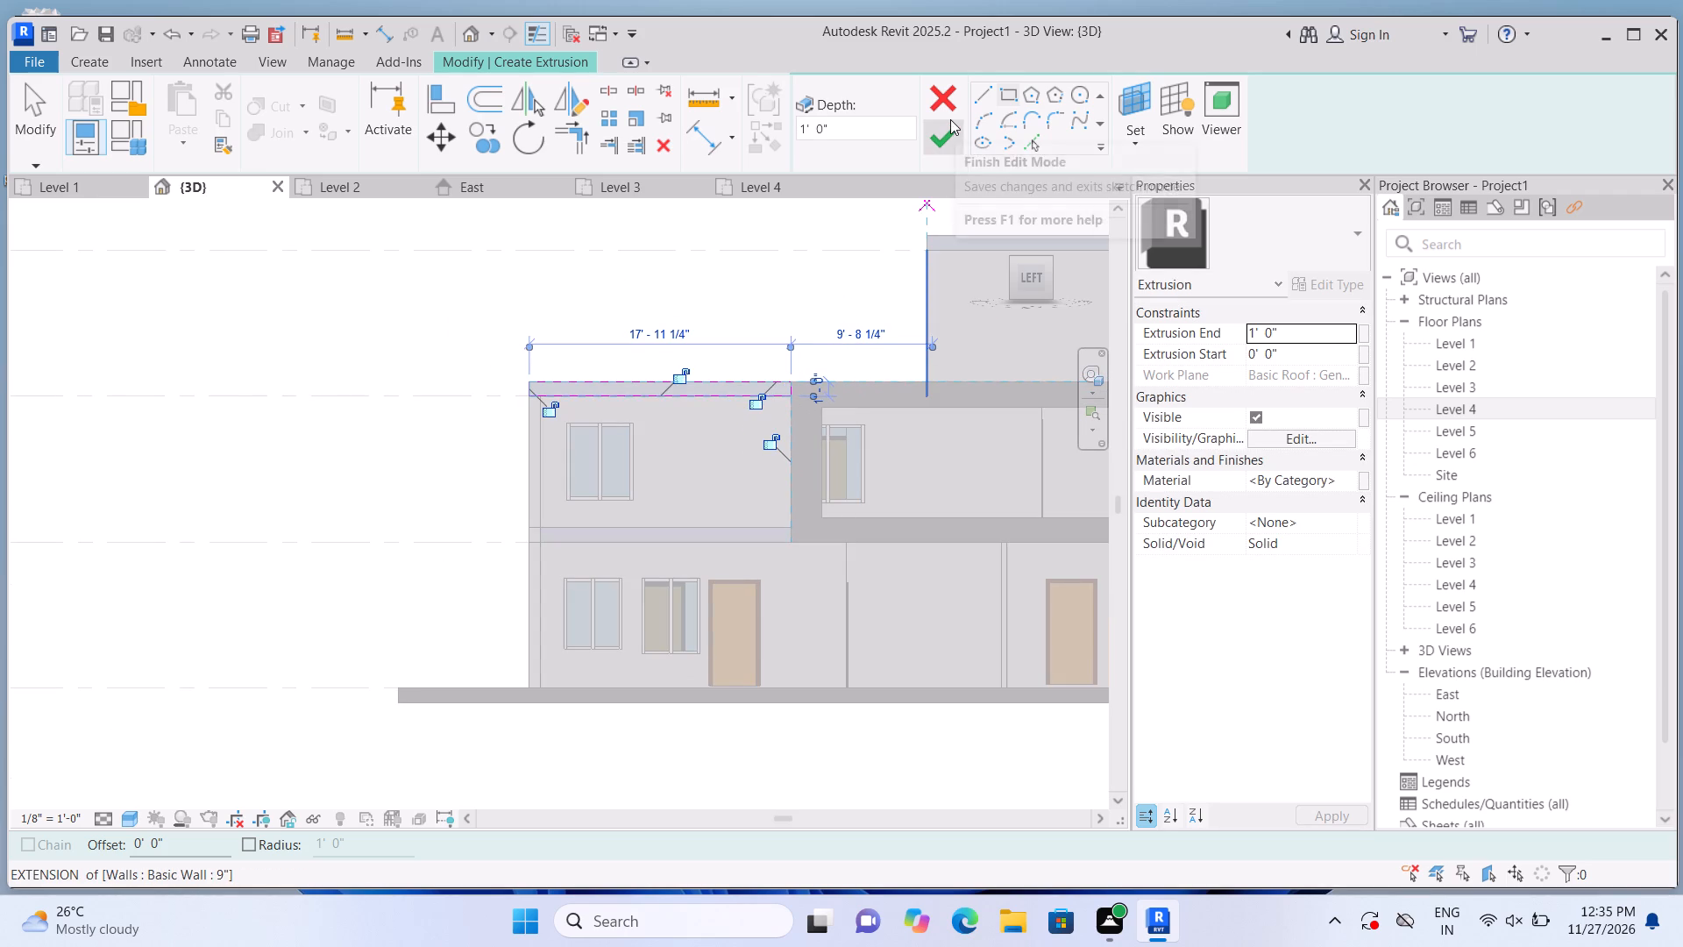
left_click(950, 123)
Extrude a 17'-11 1/4" by 1'-0" rectangle, 1'-0" deep, along the Level 3 roof edge, using the Level 2 band's face as work plane.
scroll(588, 591, "up", 1)
scroll(658, 434, "up", 2)
scroll(569, 508, "up", 1)
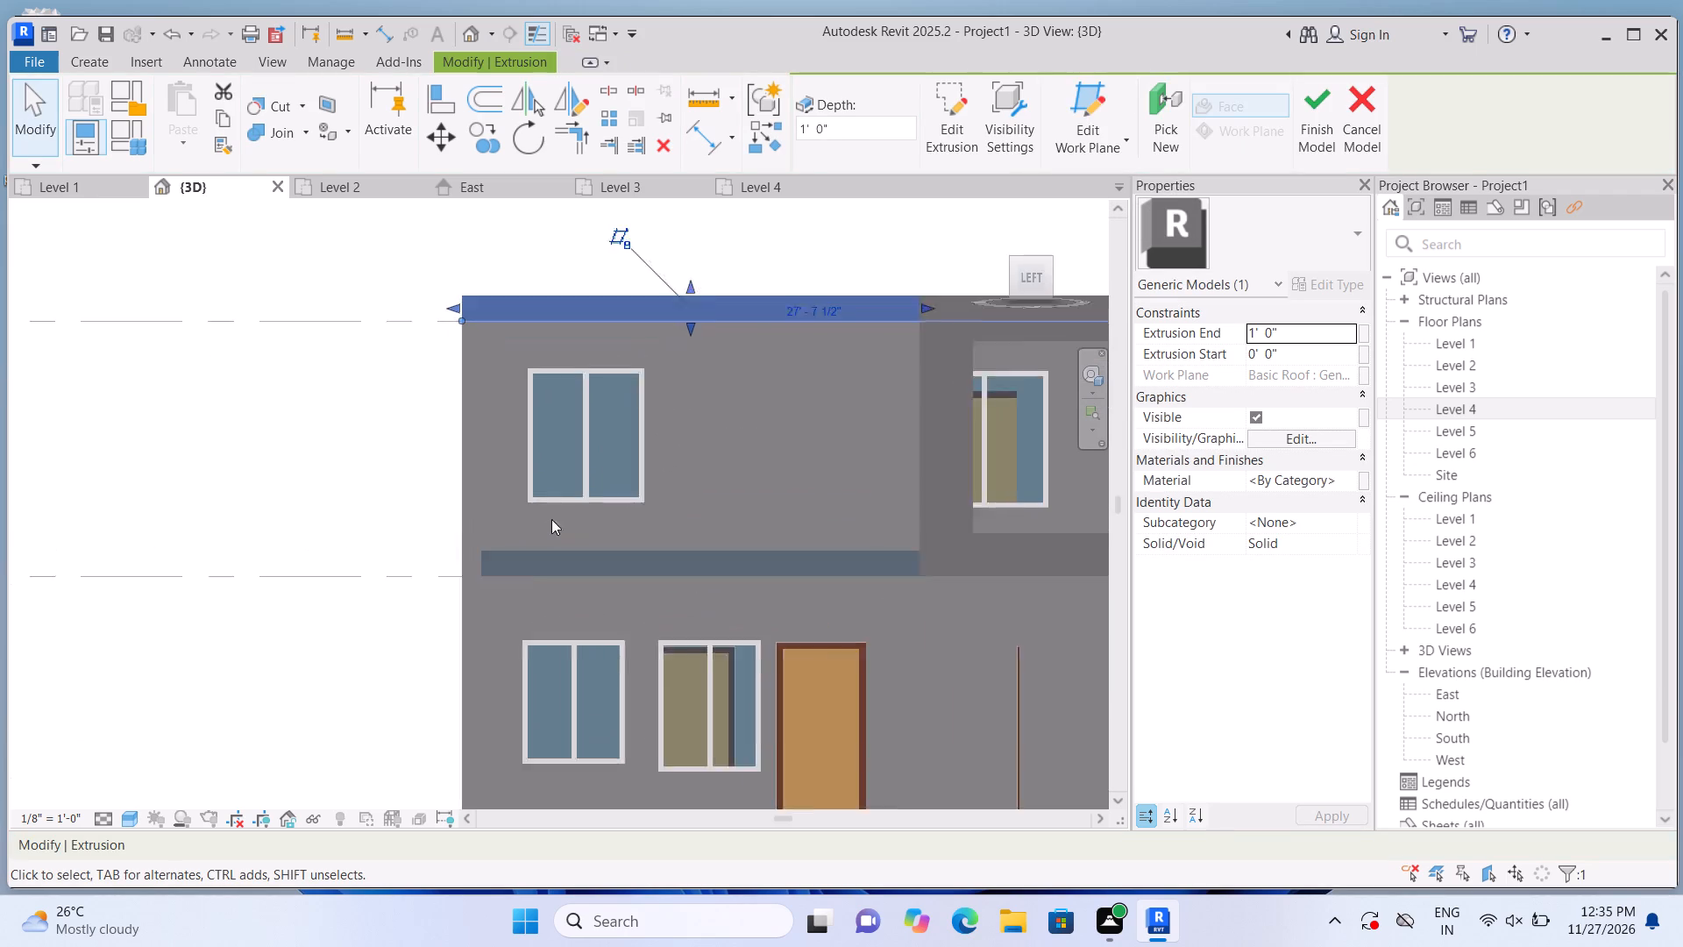
scroll(551, 519, "up", 1)
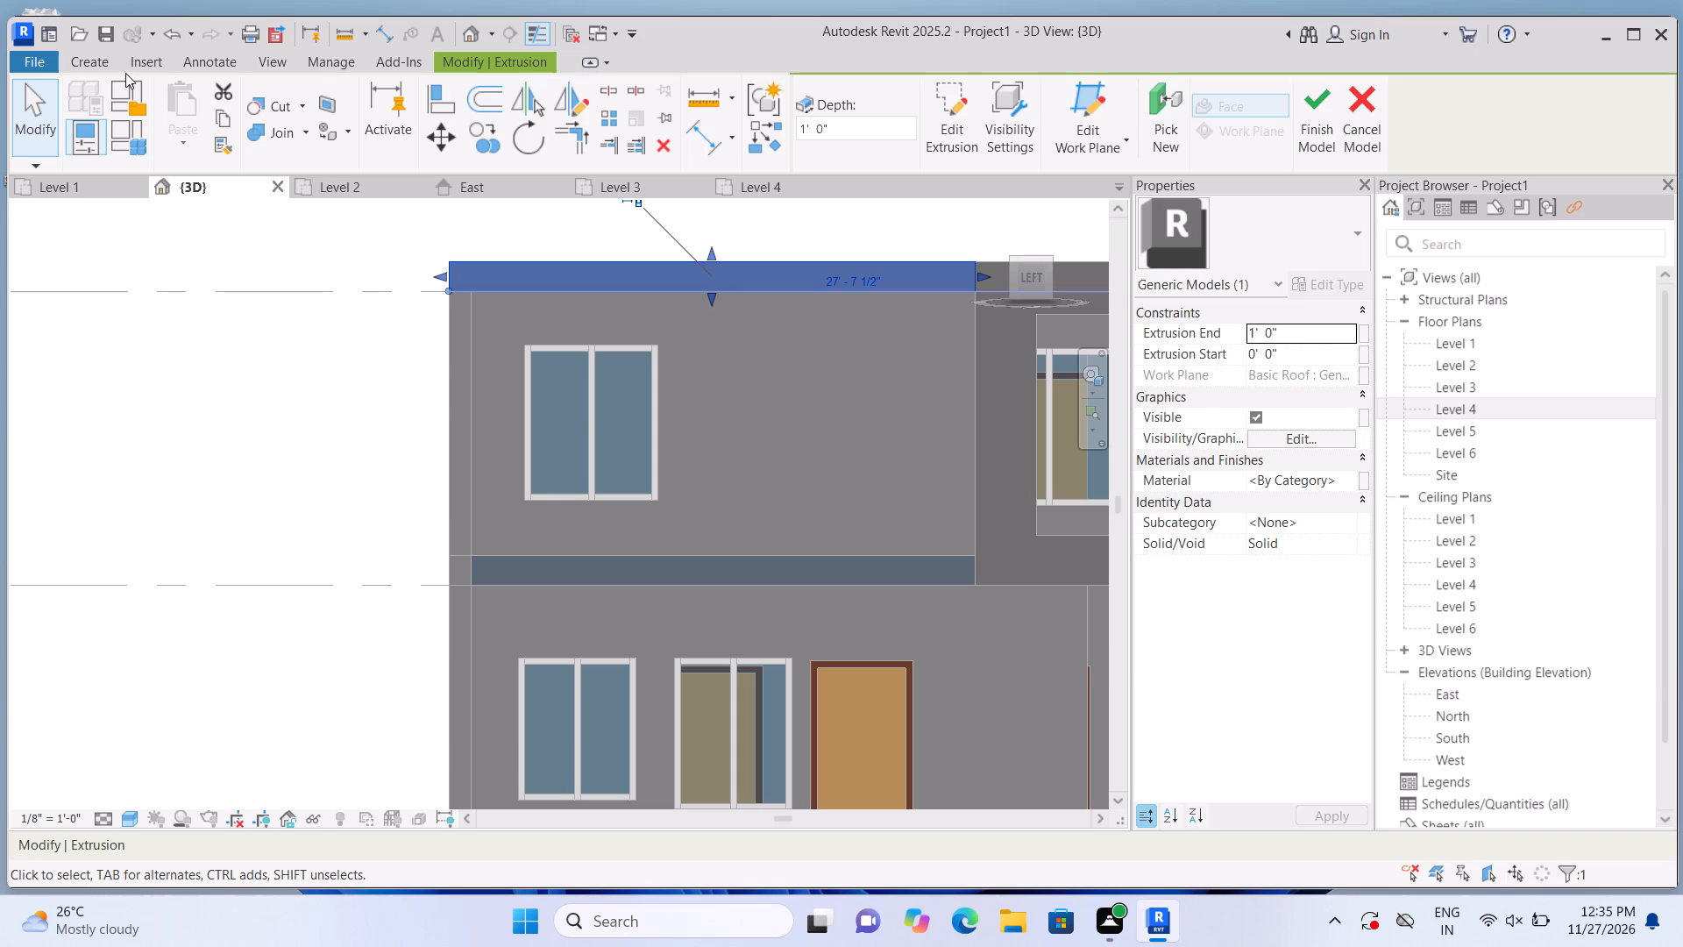
left_click(96, 71)
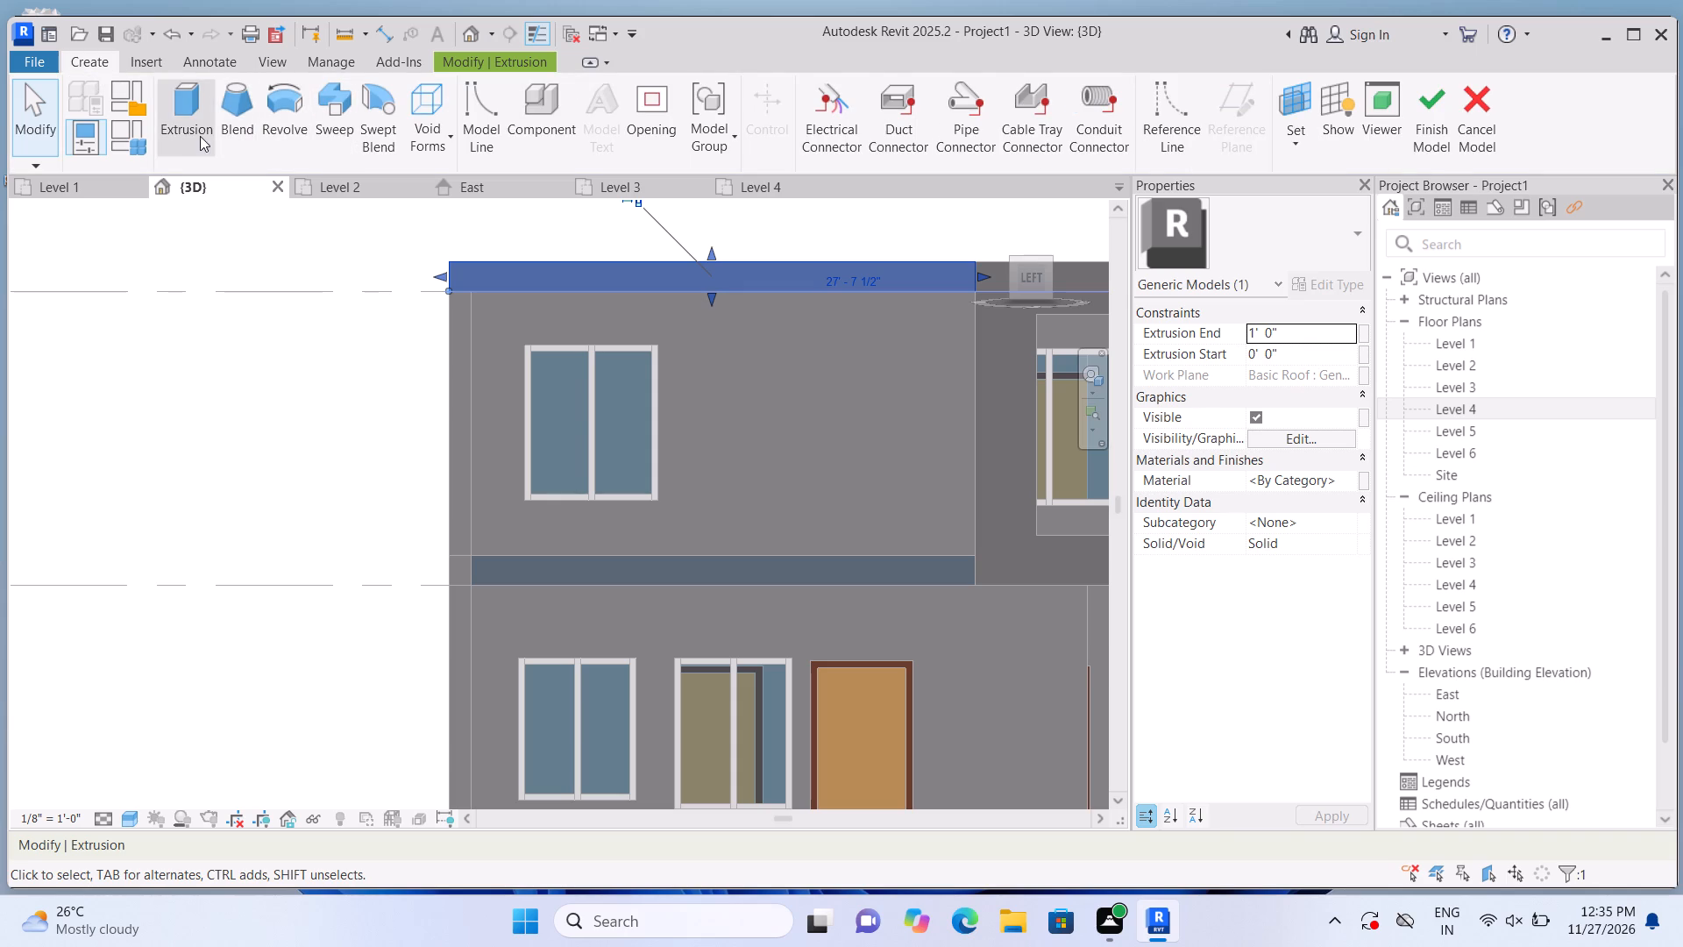
left_click(200, 136)
left_click(1118, 153)
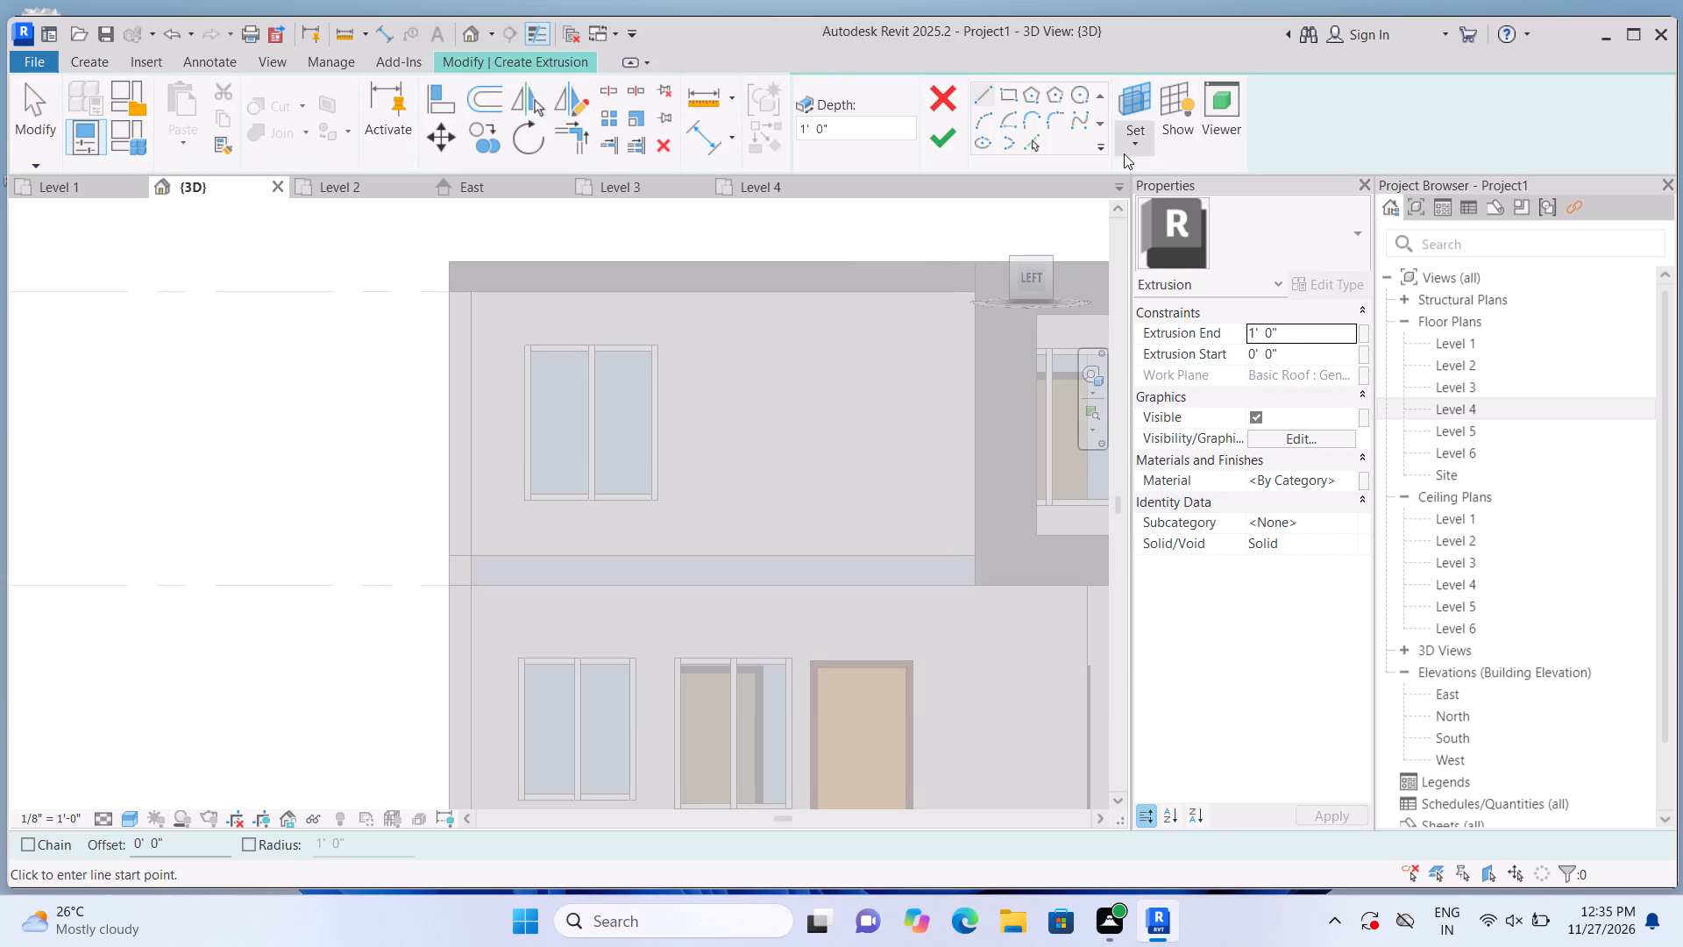
left_click(1133, 224)
scroll(474, 646, "up", 2)
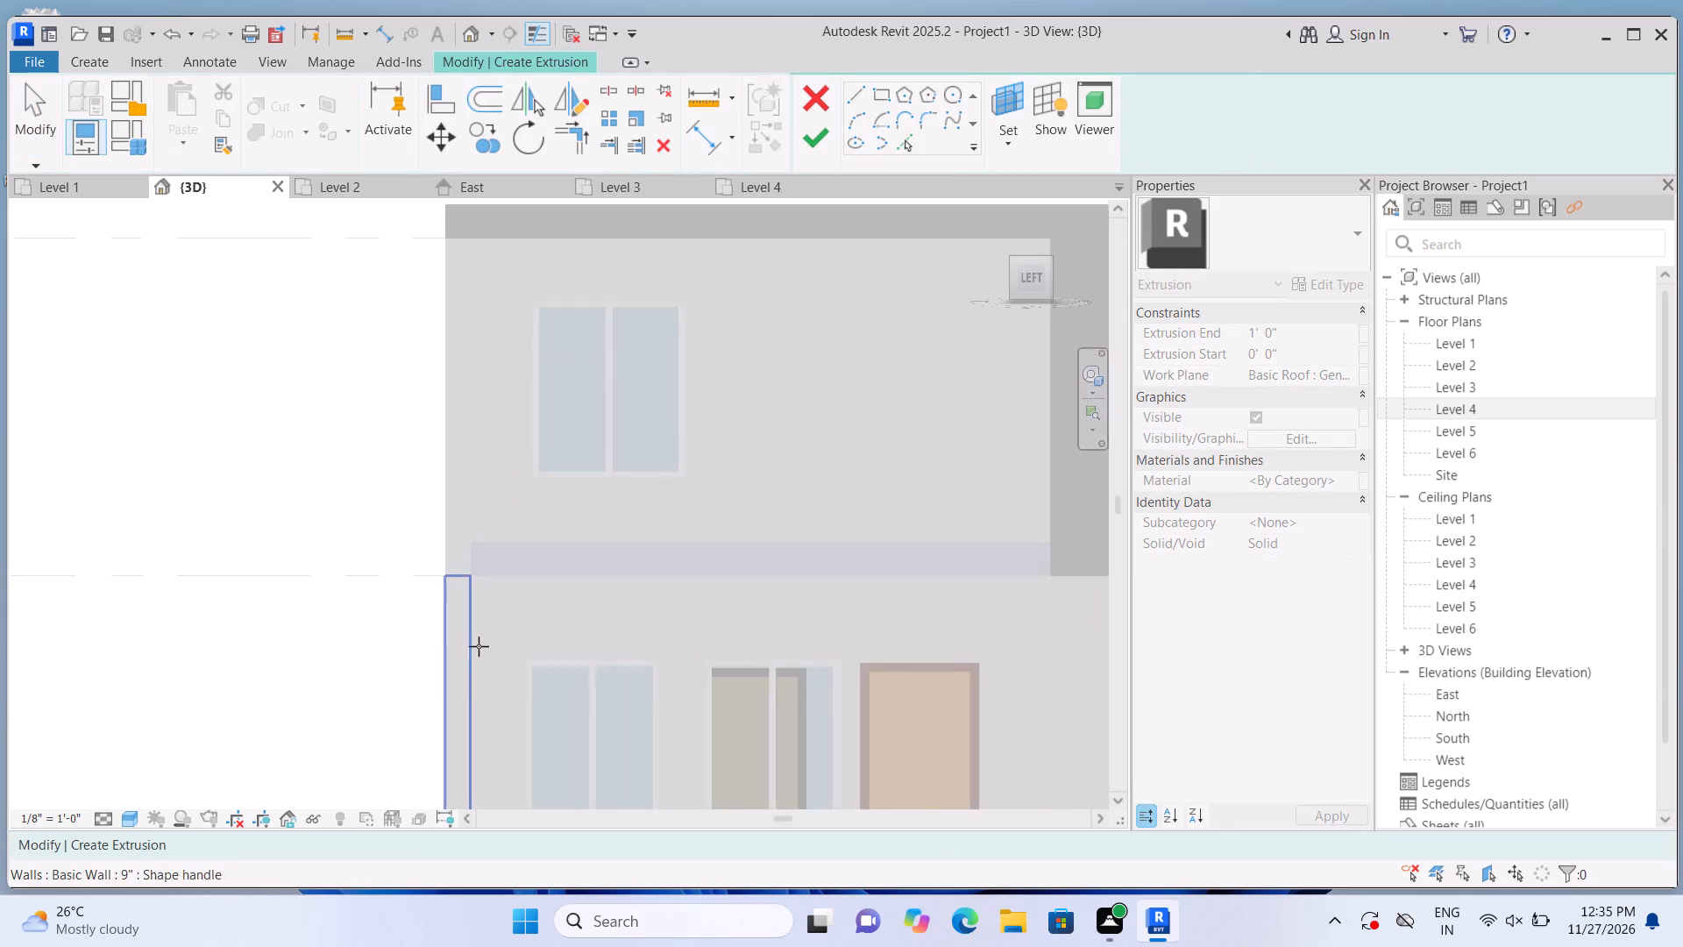
scroll(887, 555, "up", 2)
left_click(881, 545)
scroll(510, 599, "down", 4)
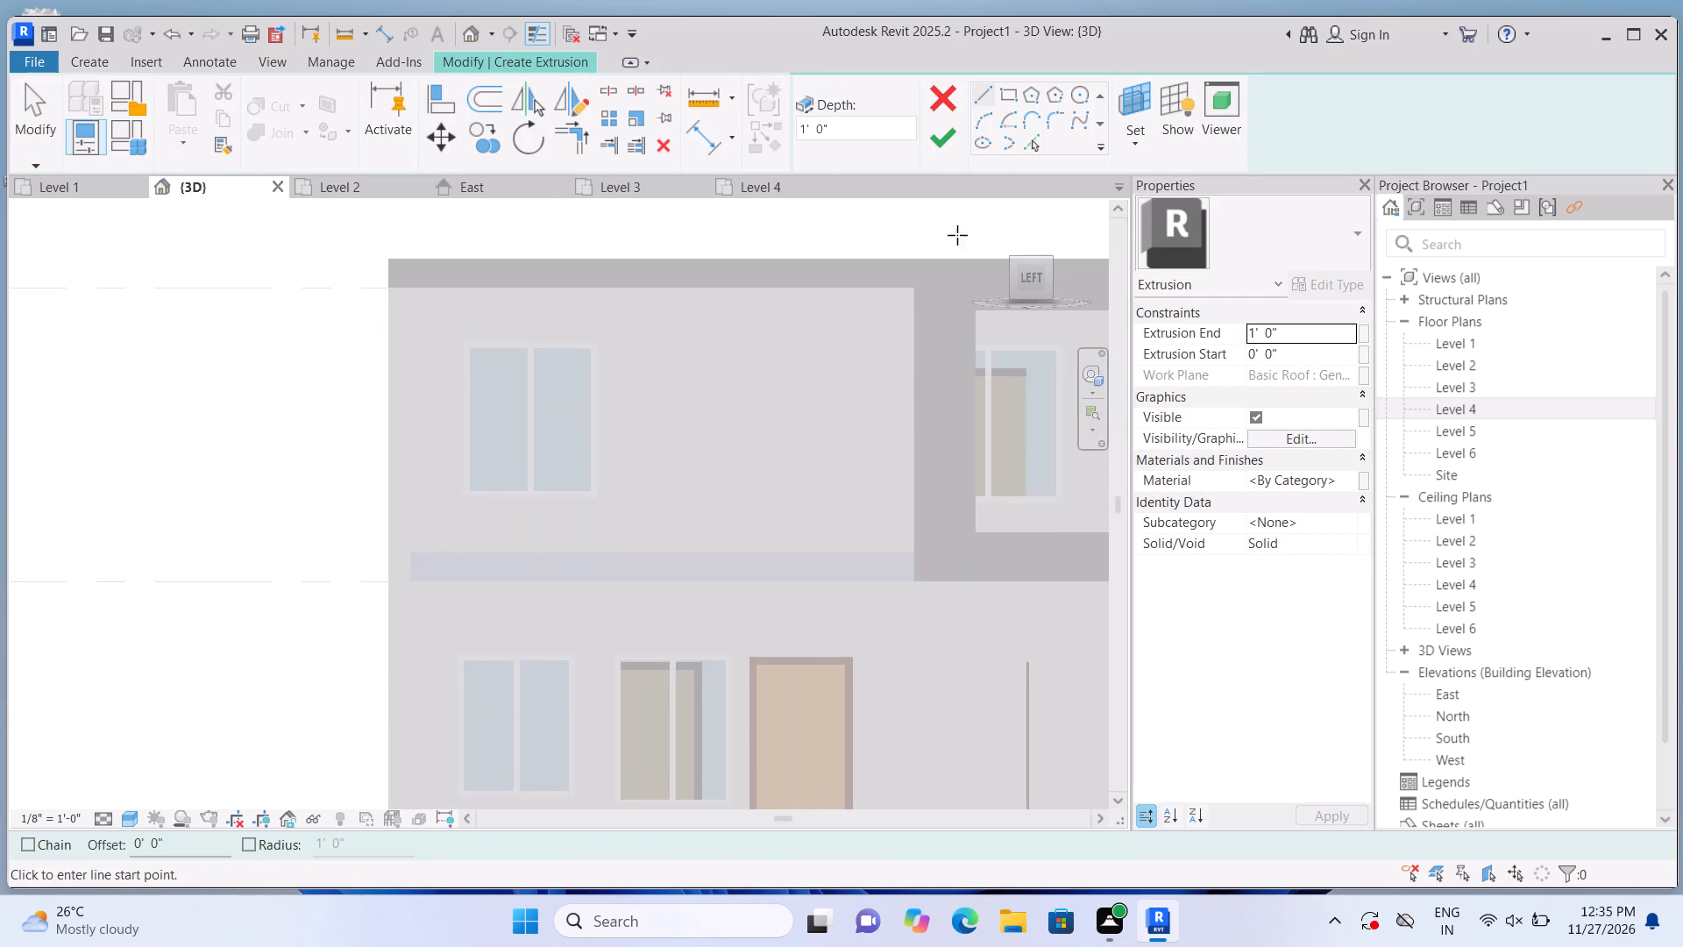
left_click(1009, 95)
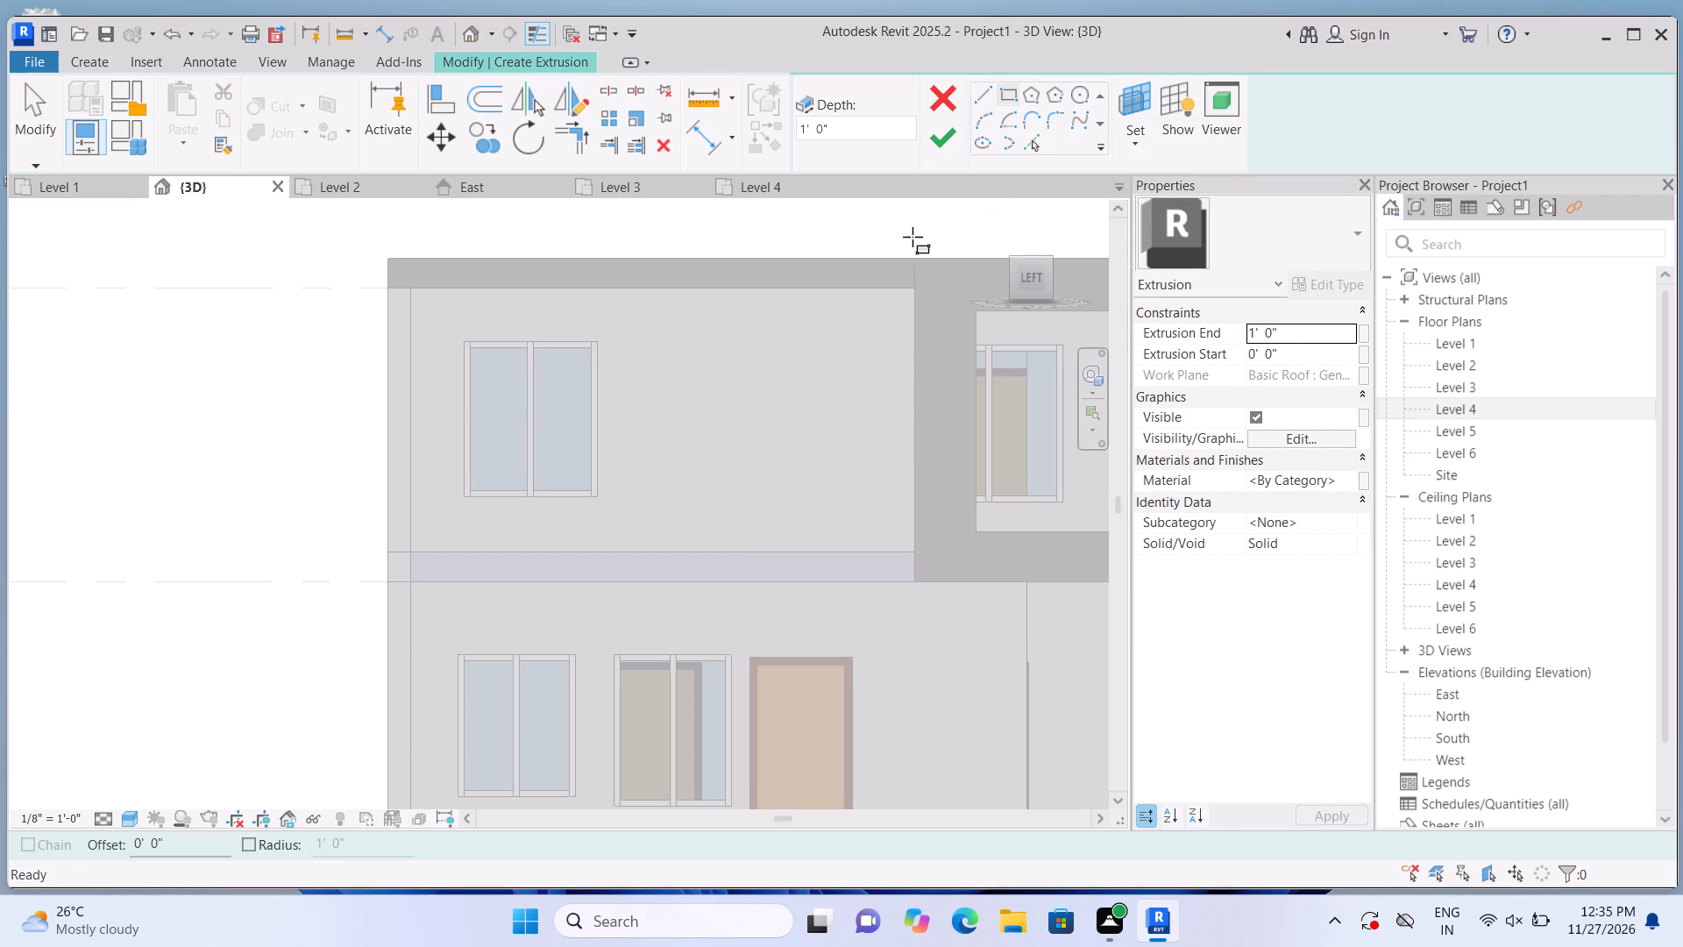
scroll(383, 665, "up", 1)
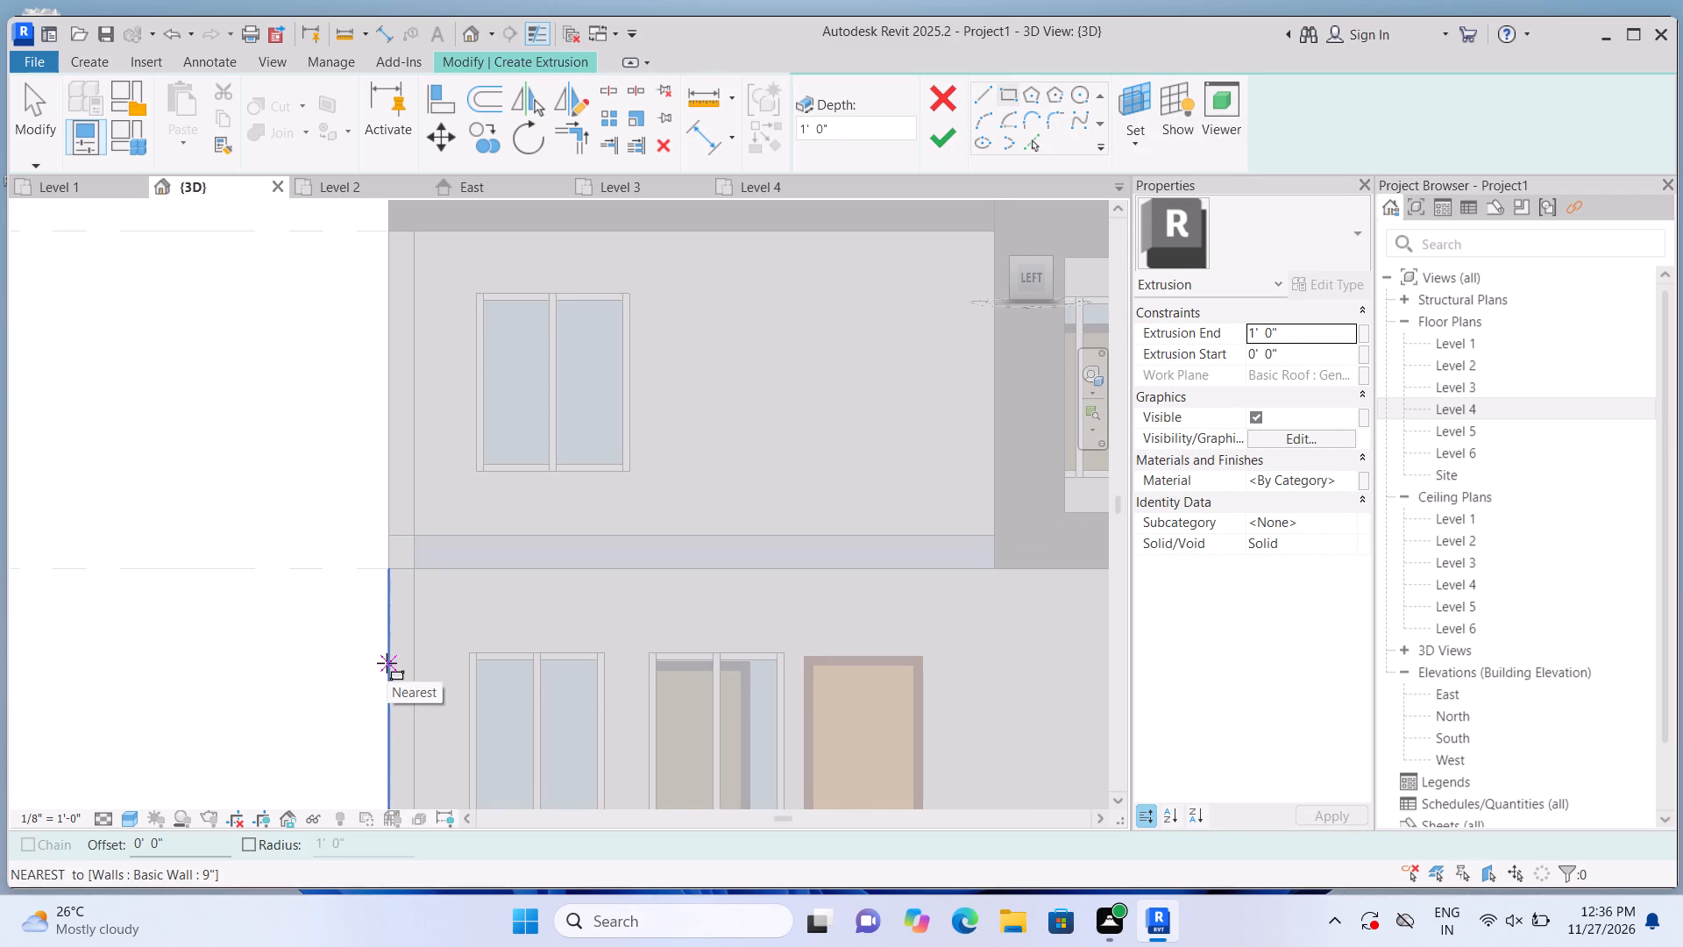
scroll(391, 662, "down", 2)
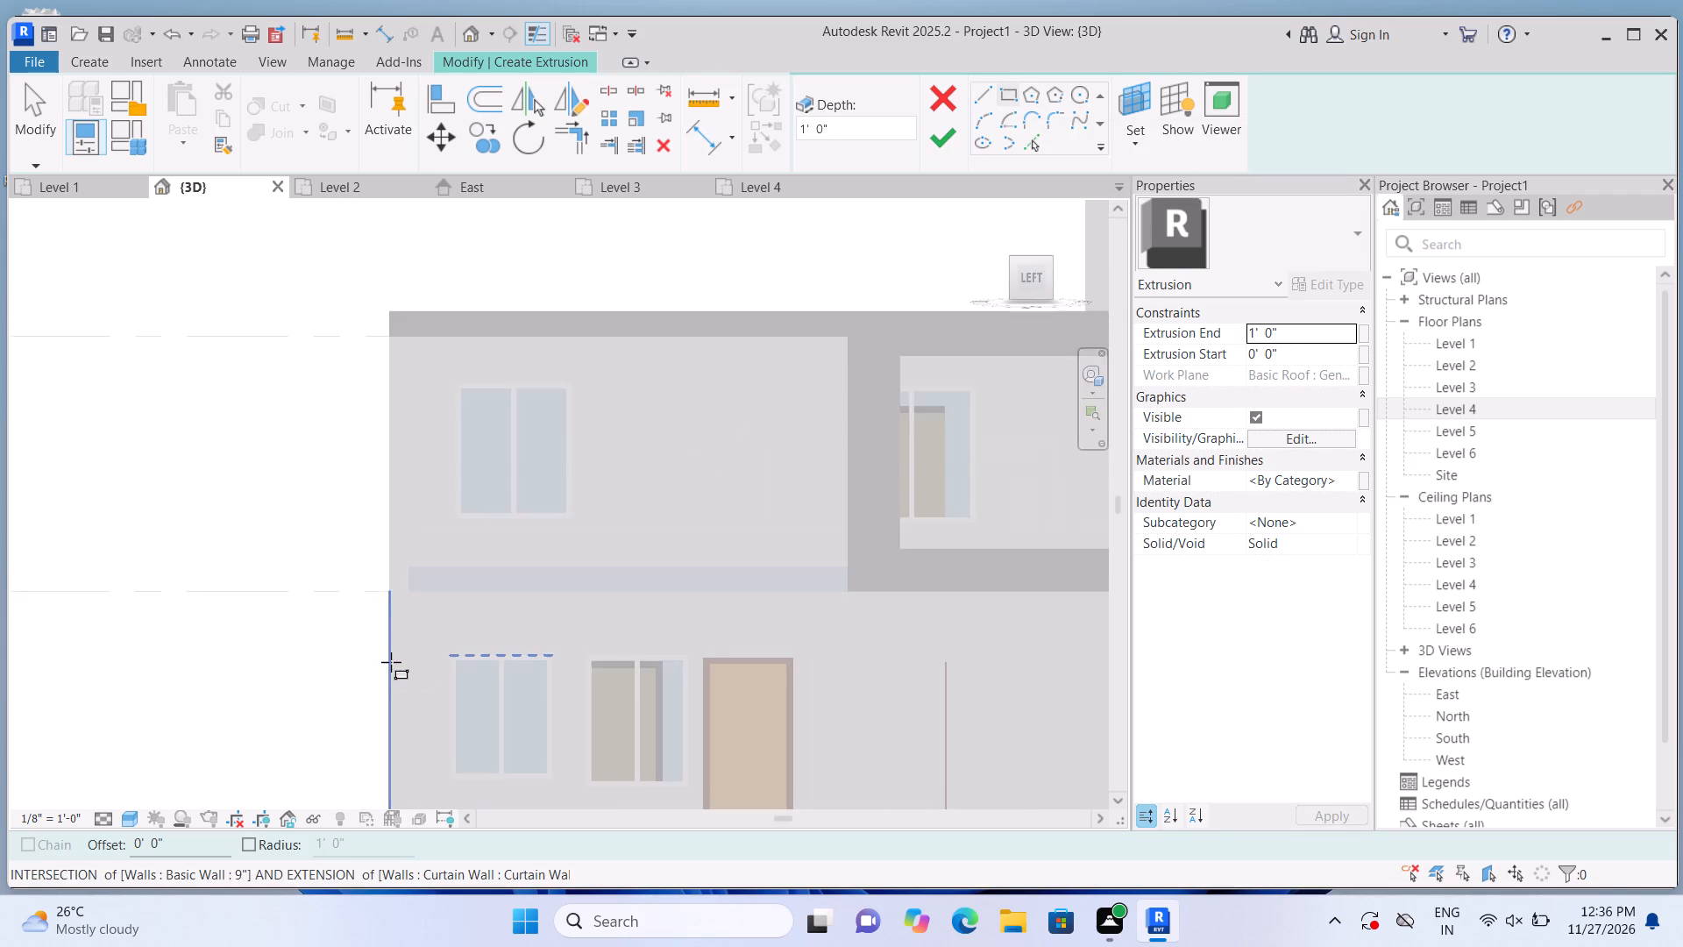
scroll(391, 662, "down", 2)
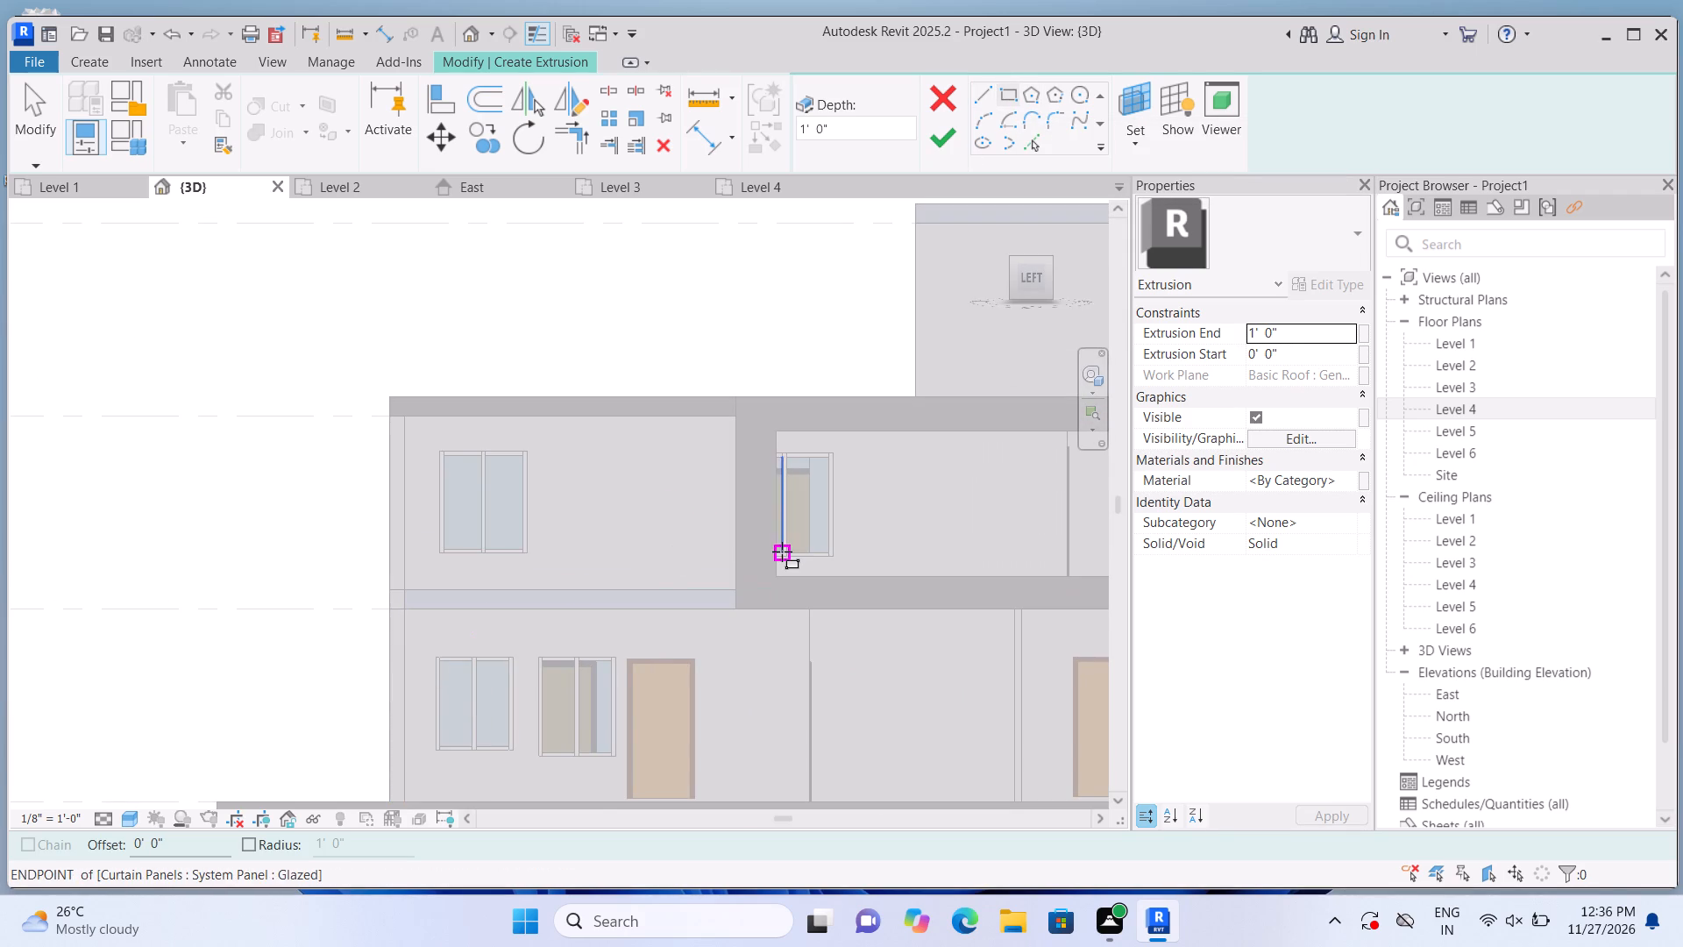
scroll(782, 552, "up", 2)
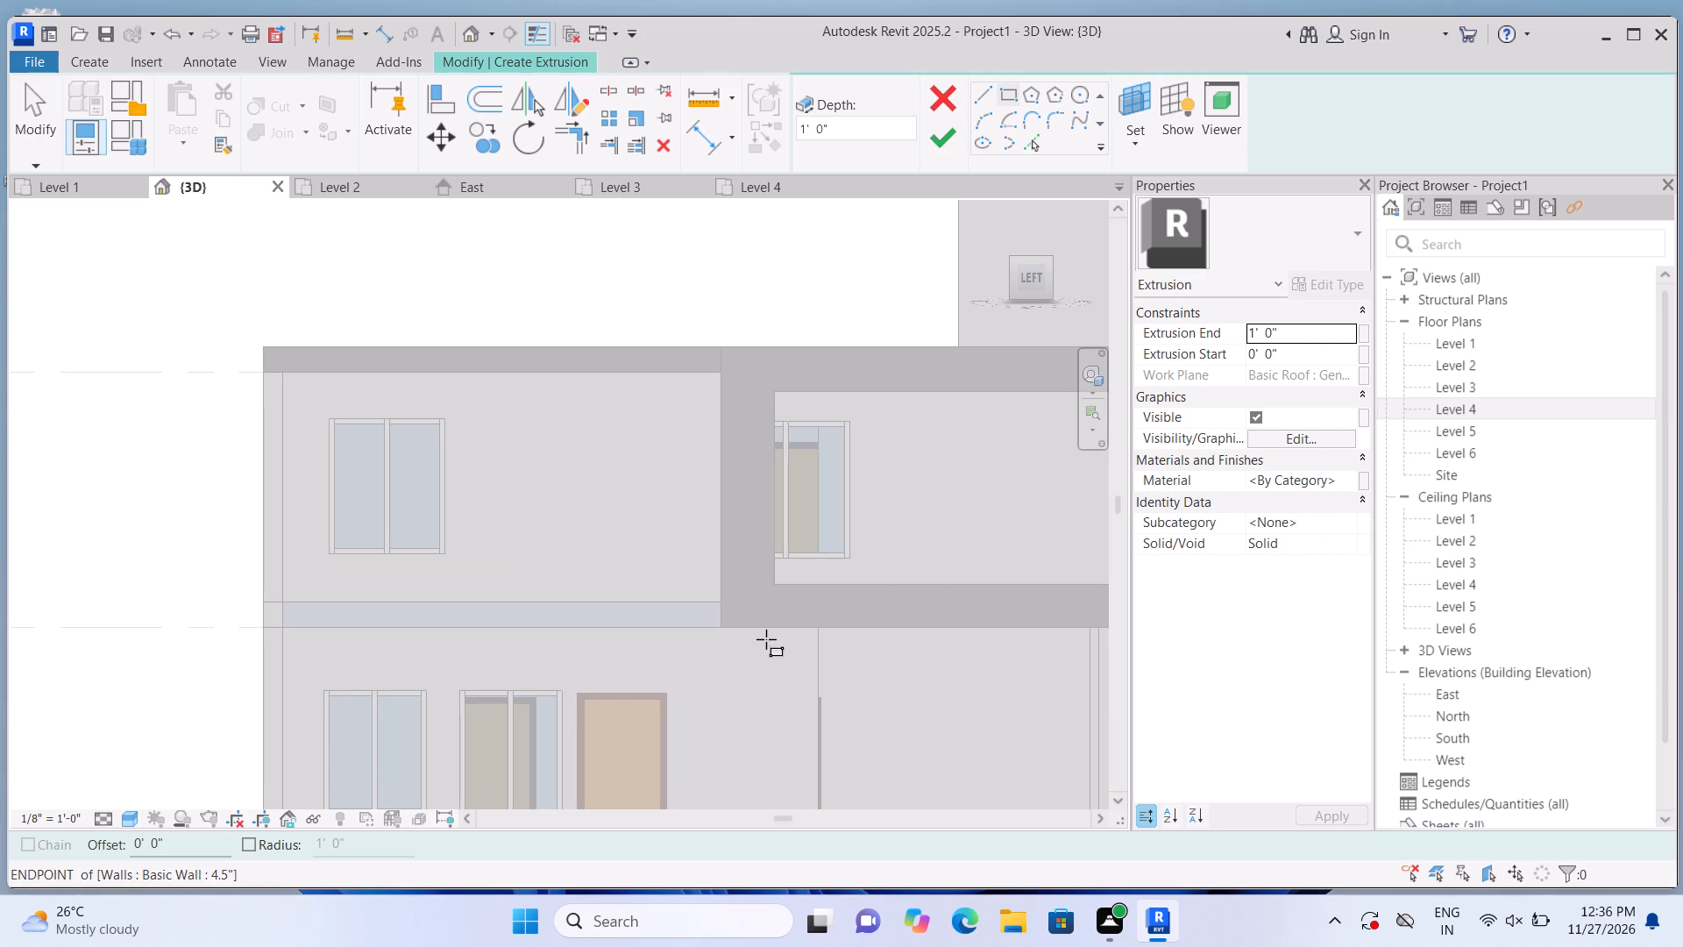
scroll(766, 639, "up", 2)
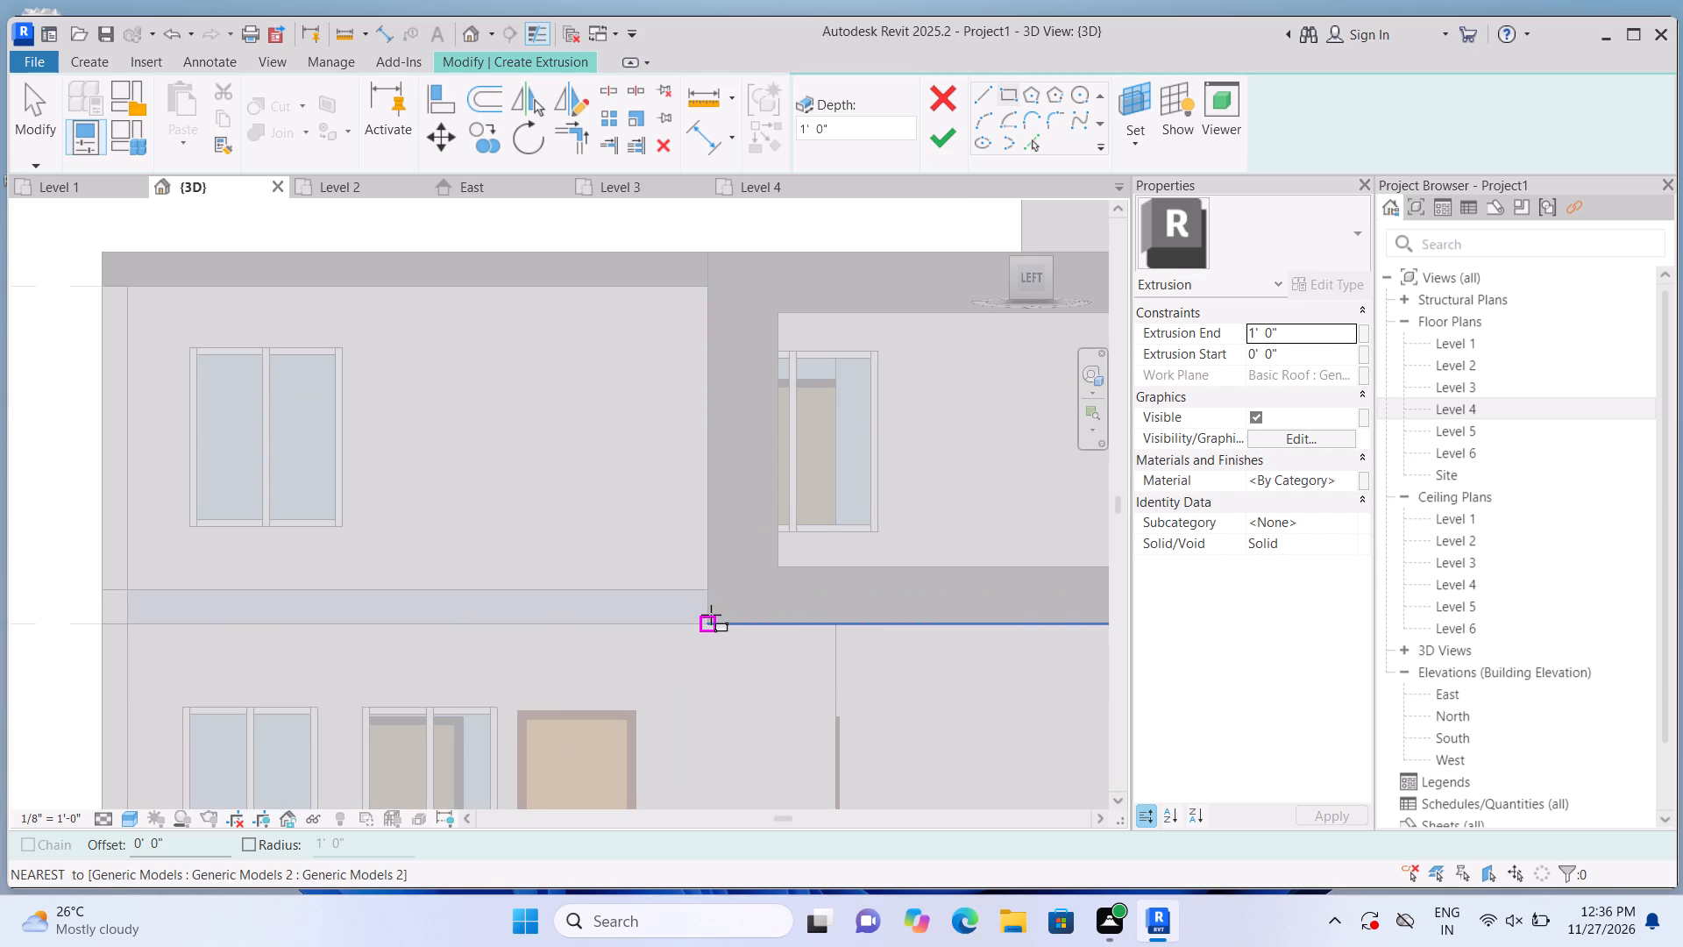
scroll(717, 616, "down", 1)
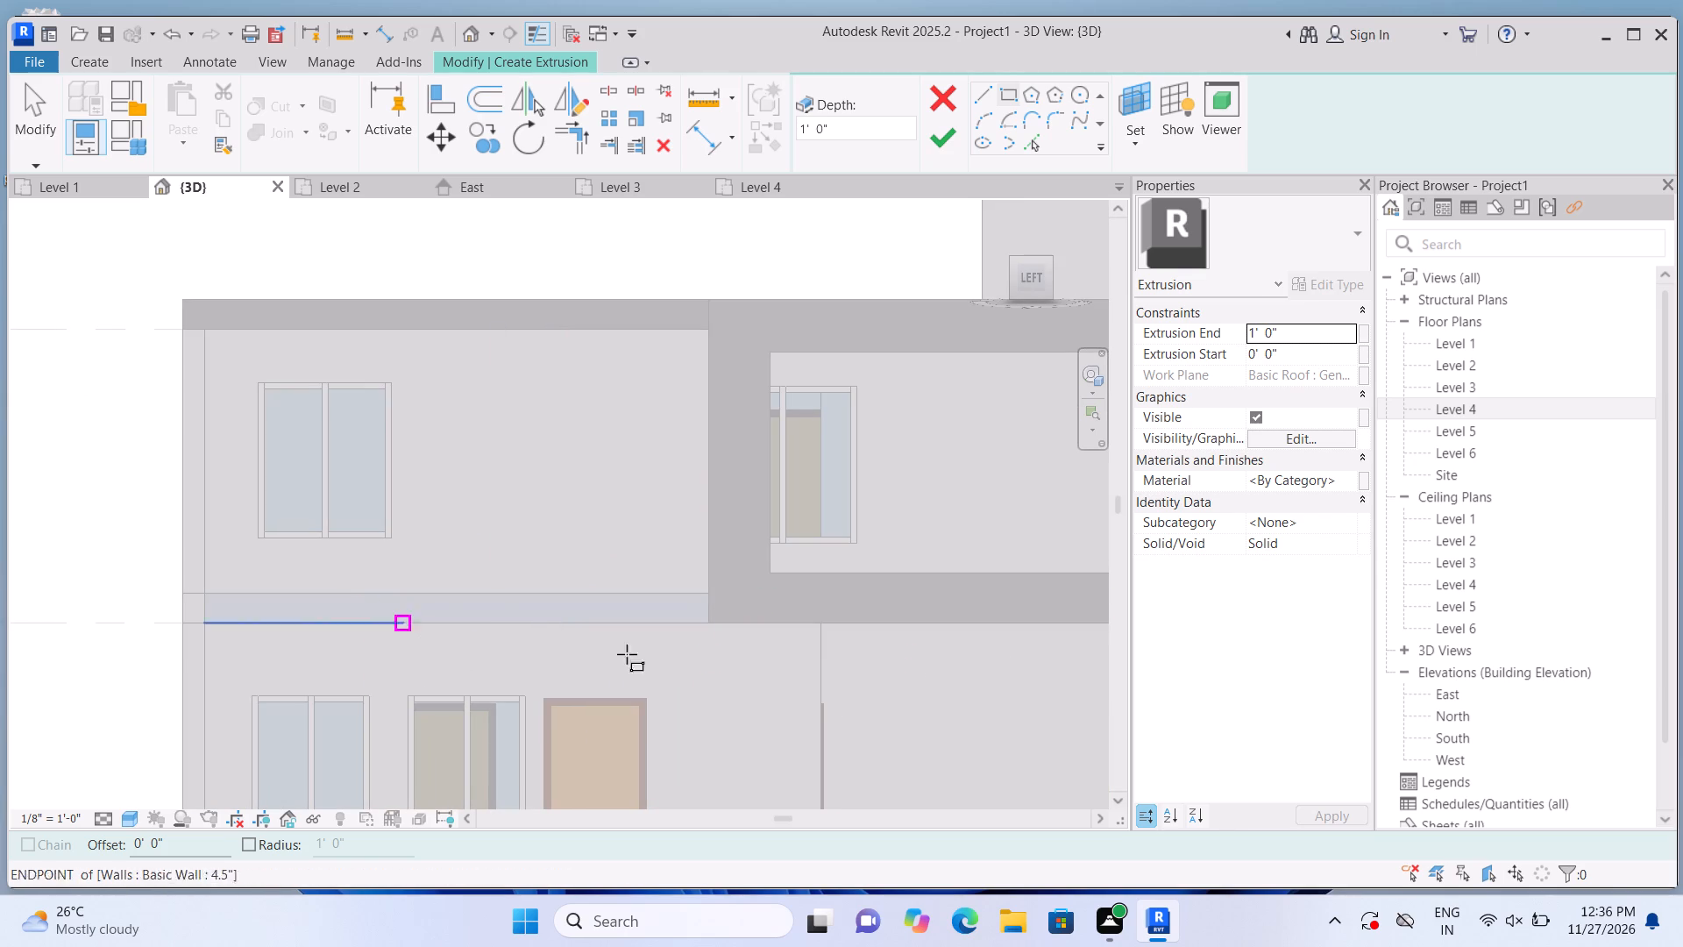
scroll(10, 643, "up", 4)
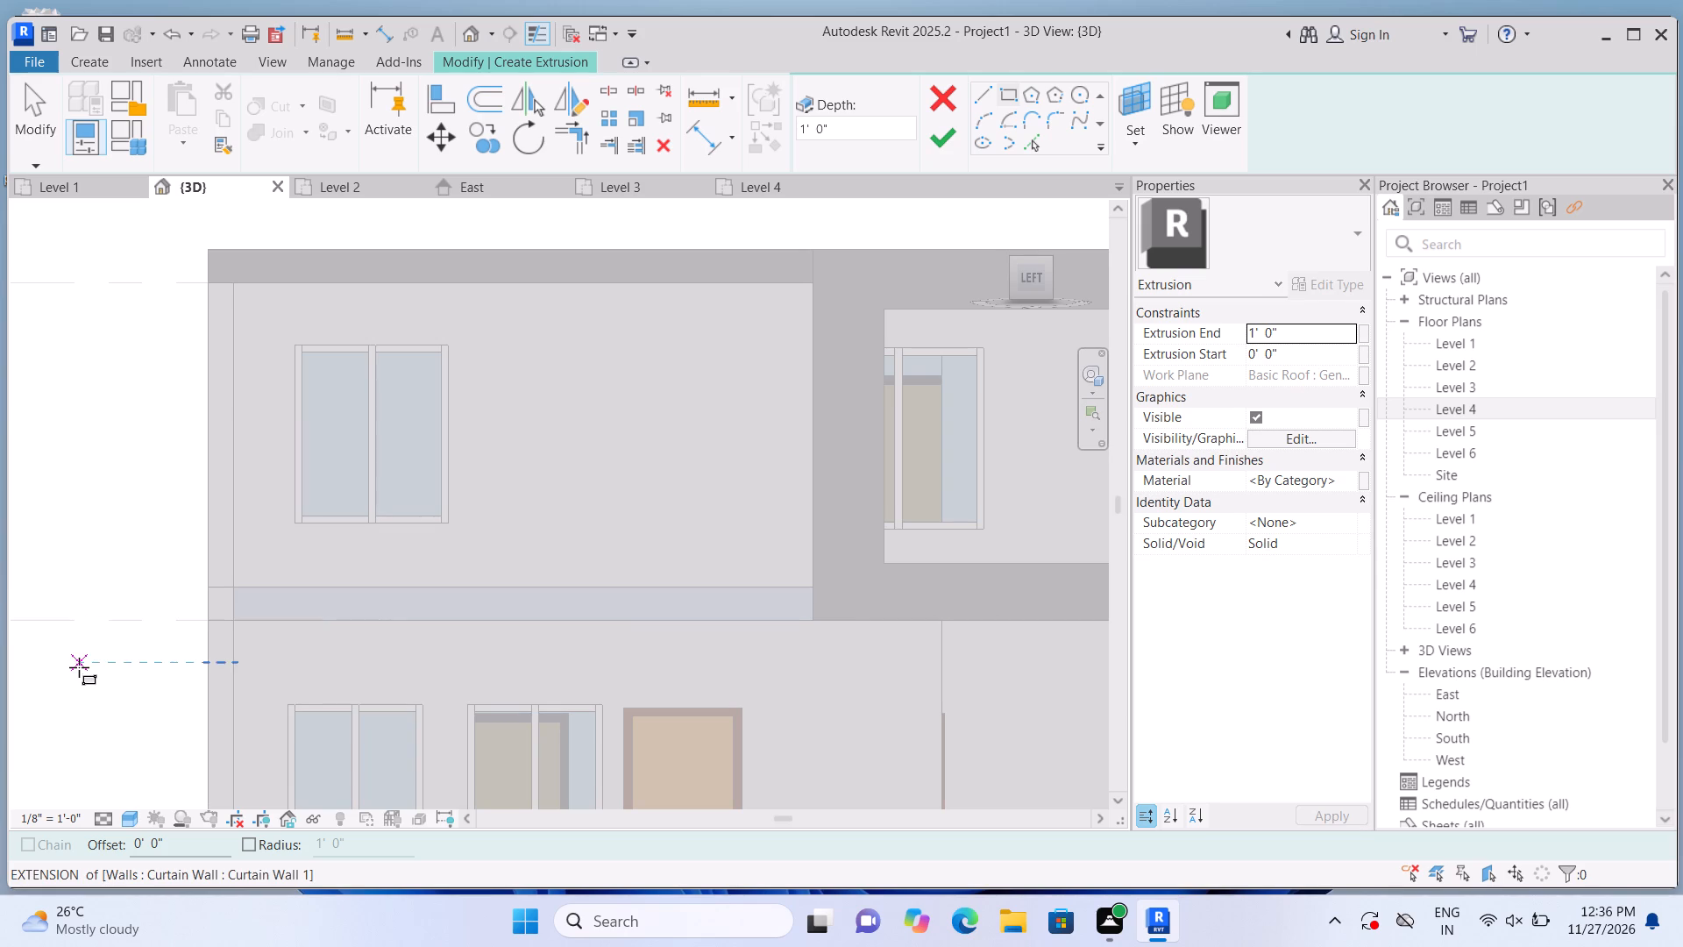
left_click(210, 239)
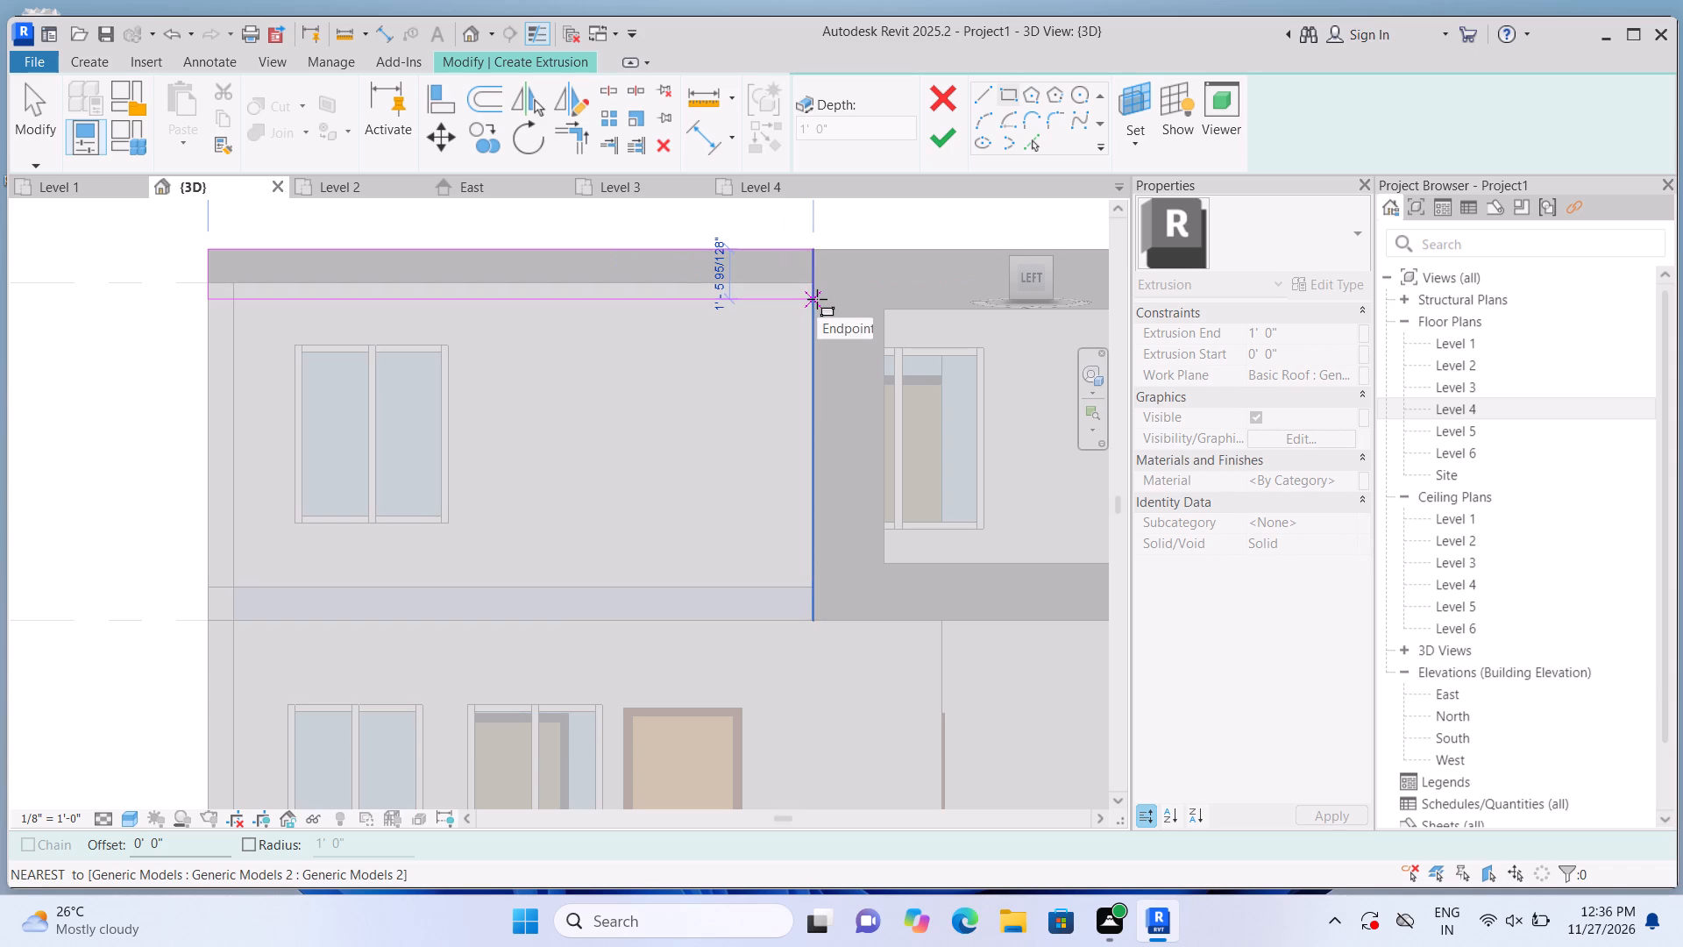
left_click(813, 281)
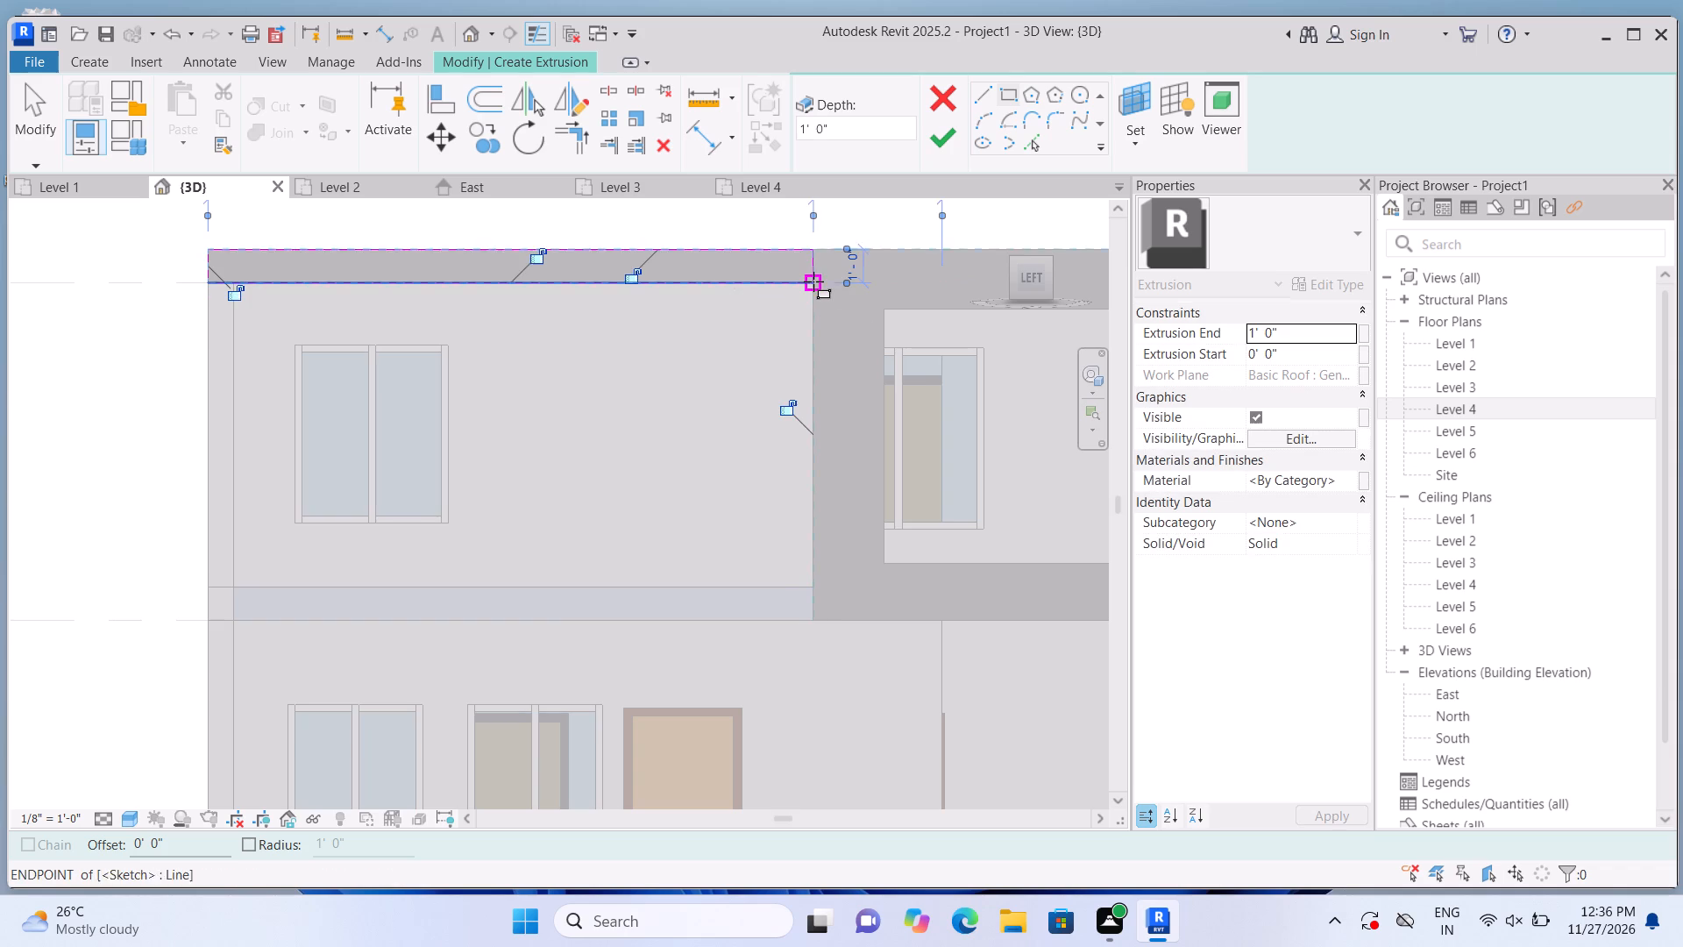
left_click(936, 143)
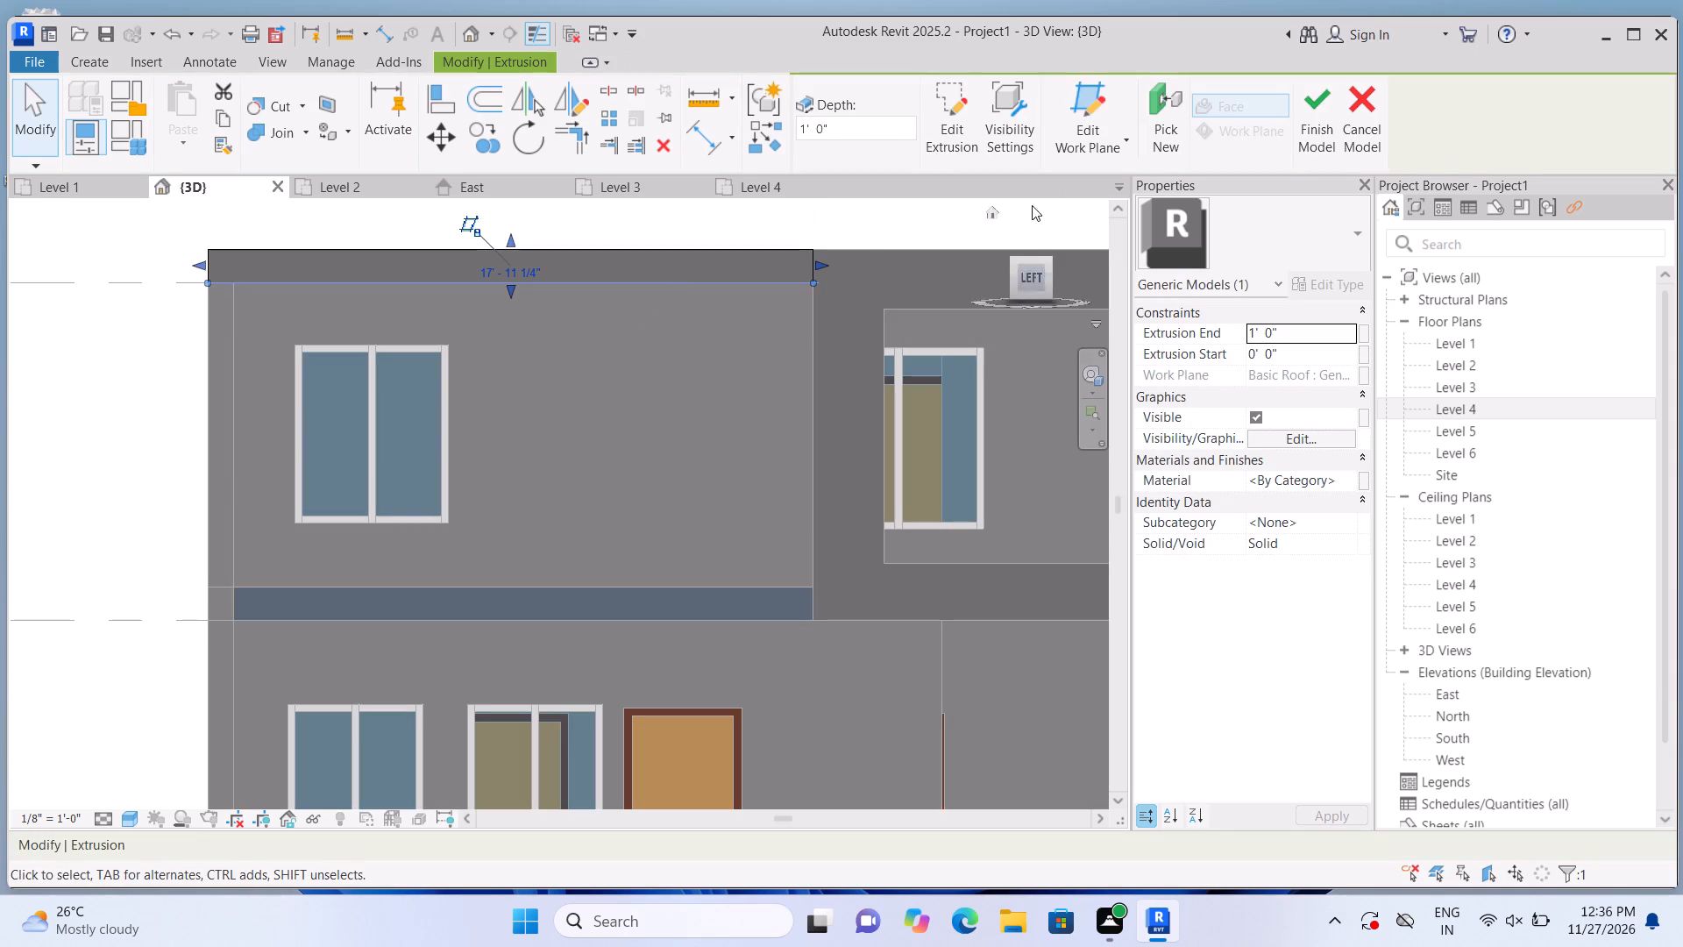
Set the Extrusion End of the new roof-edge extrusion above the upper window to 9".
left_click(842, 221)
left_click(791, 262)
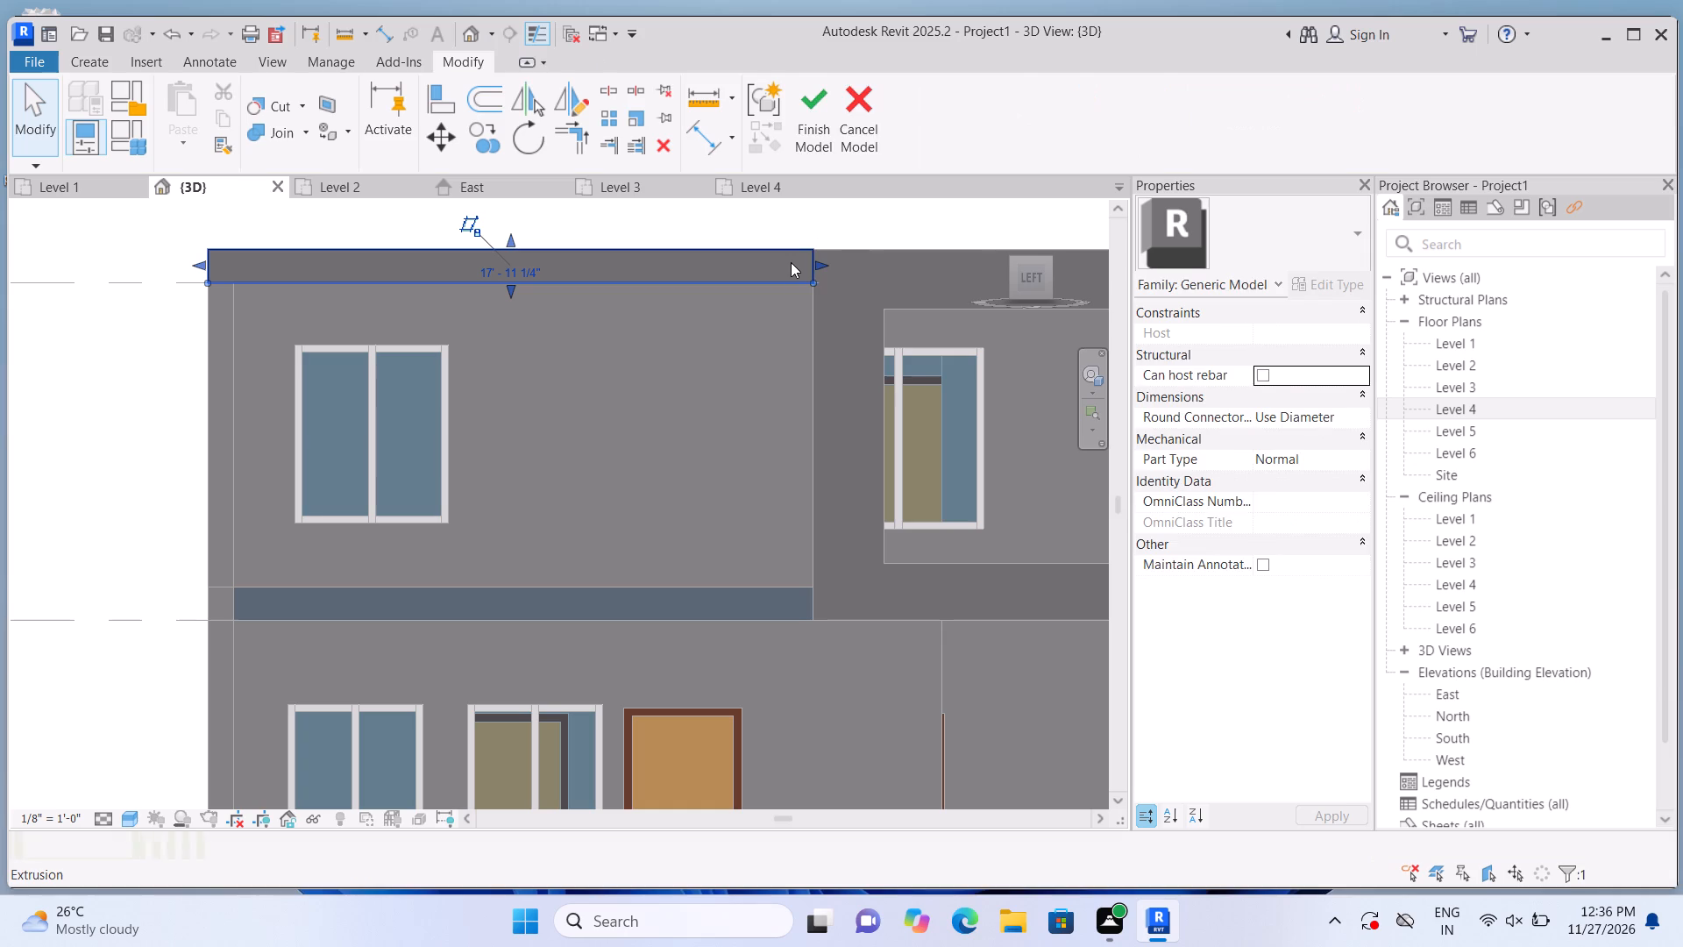
left_click(1297, 330)
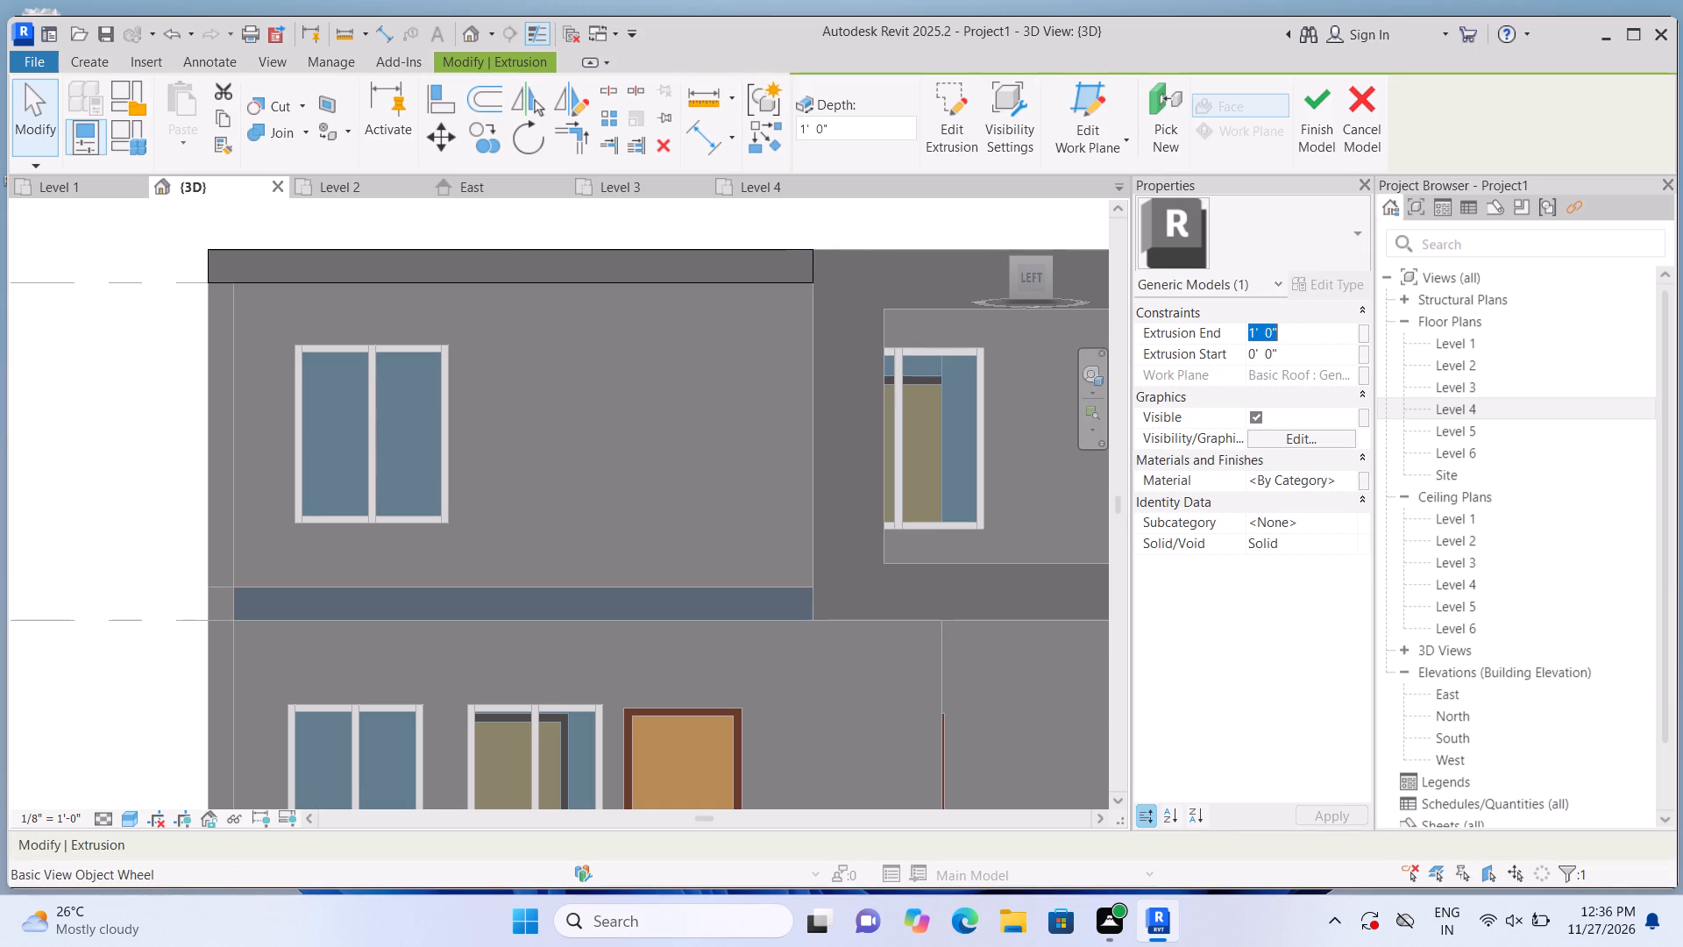
key("BackSpace")
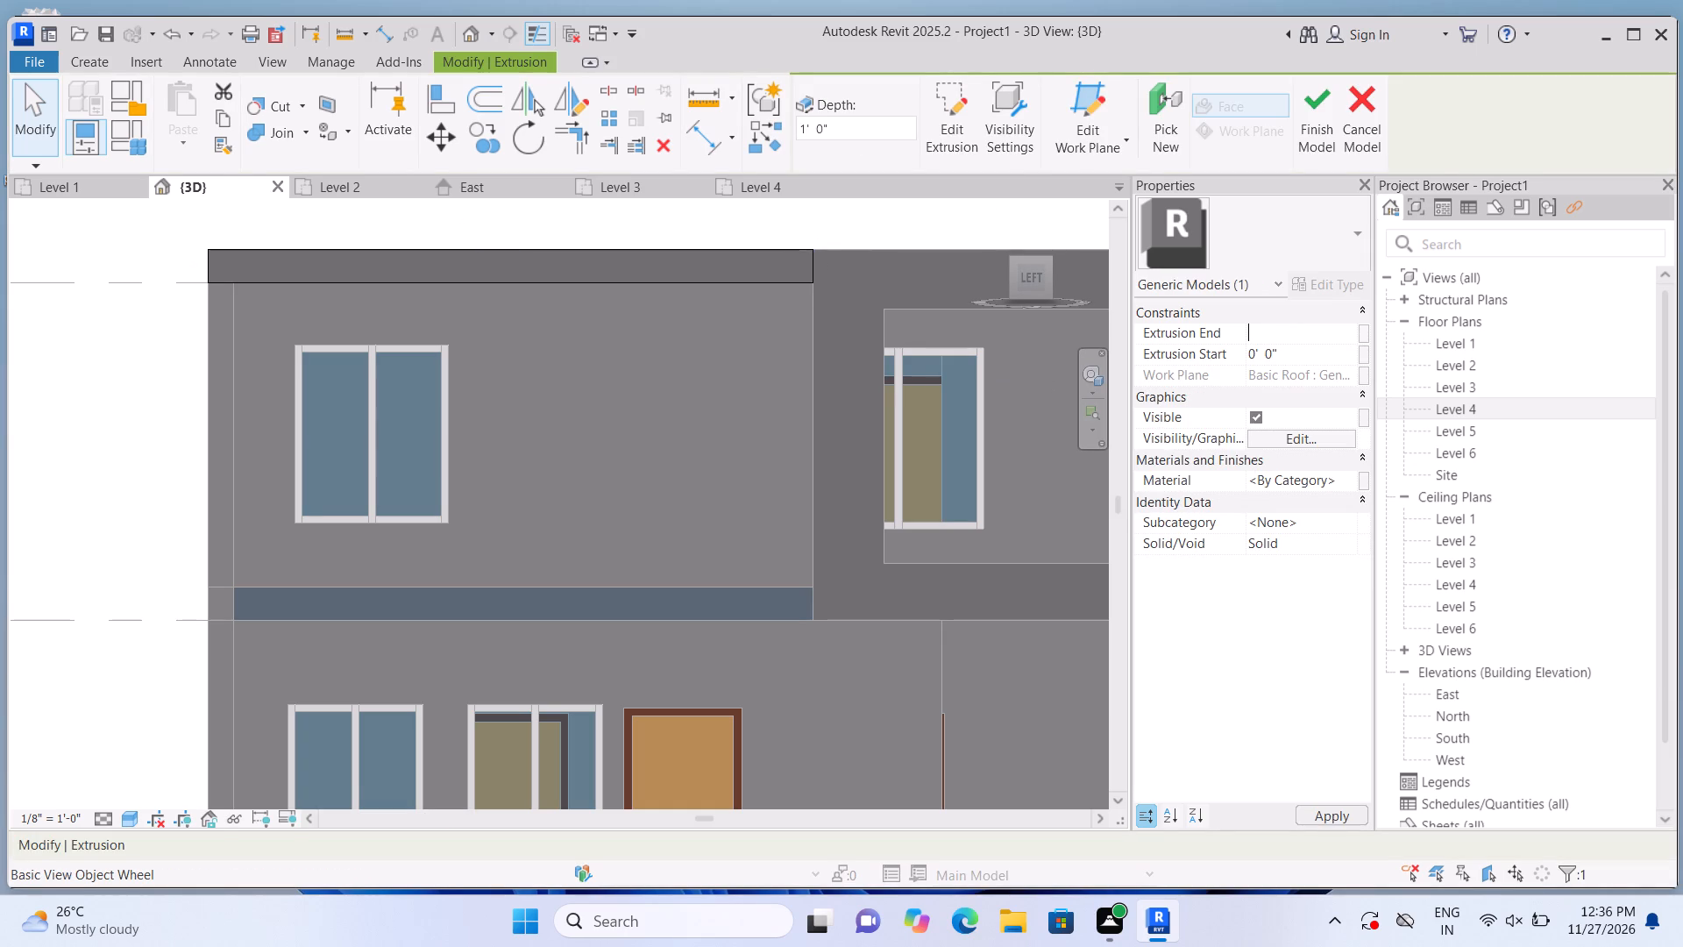
key("9")
key("shift+quotedbl")
key("Return")
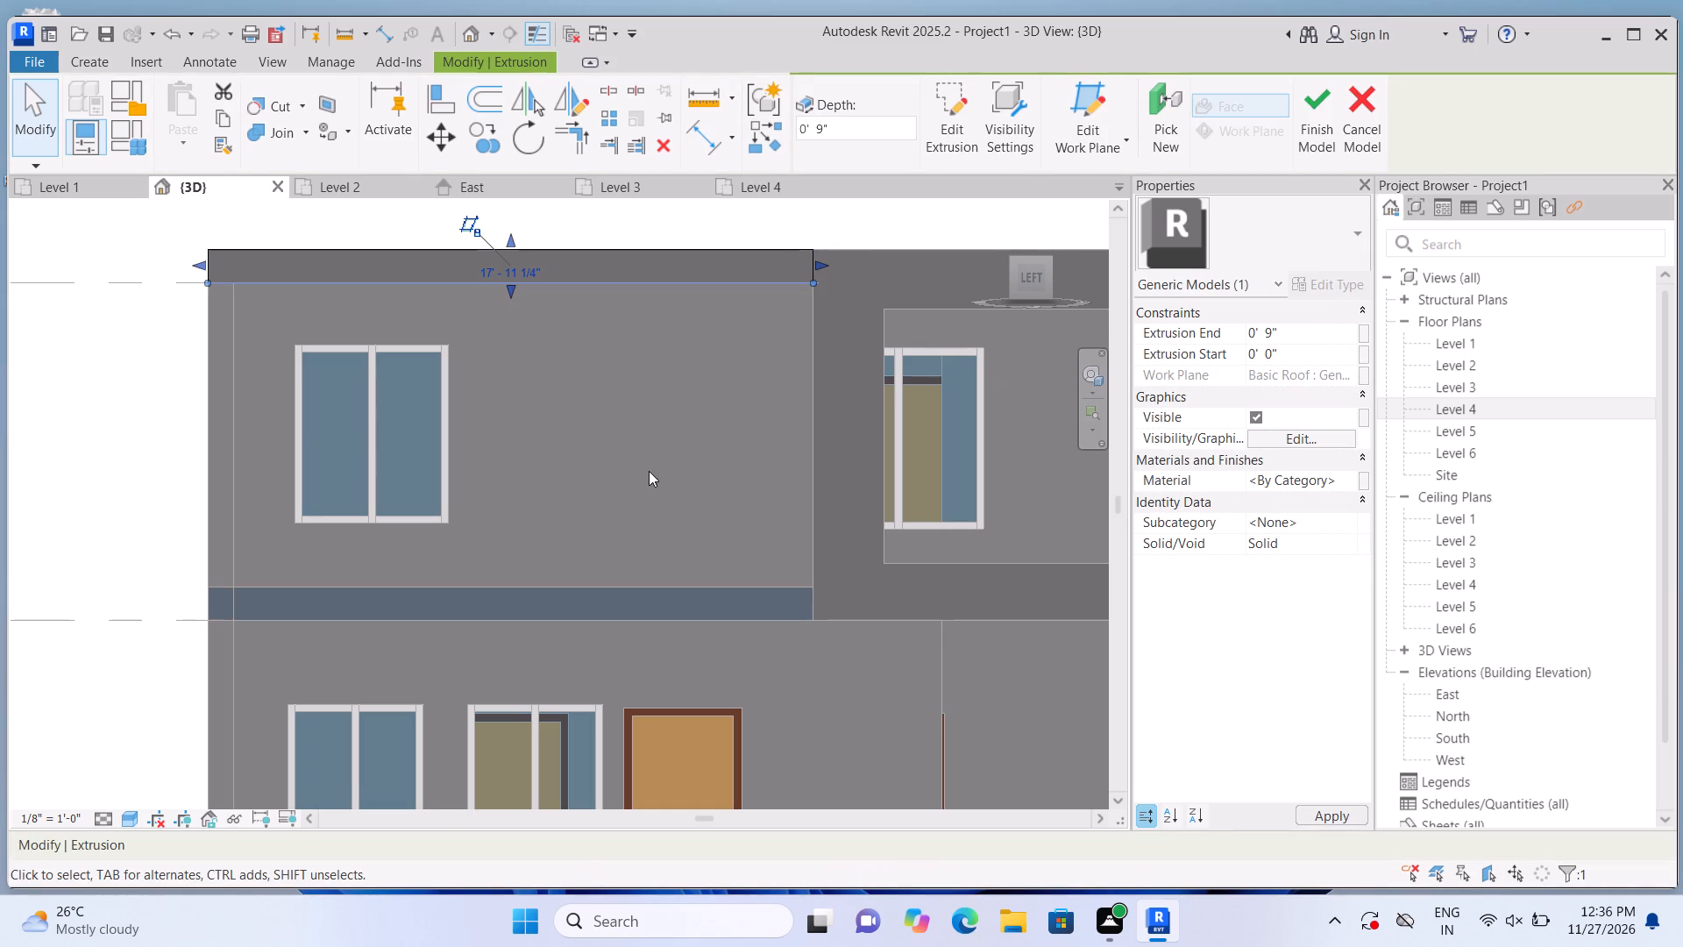
left_click(715, 210)
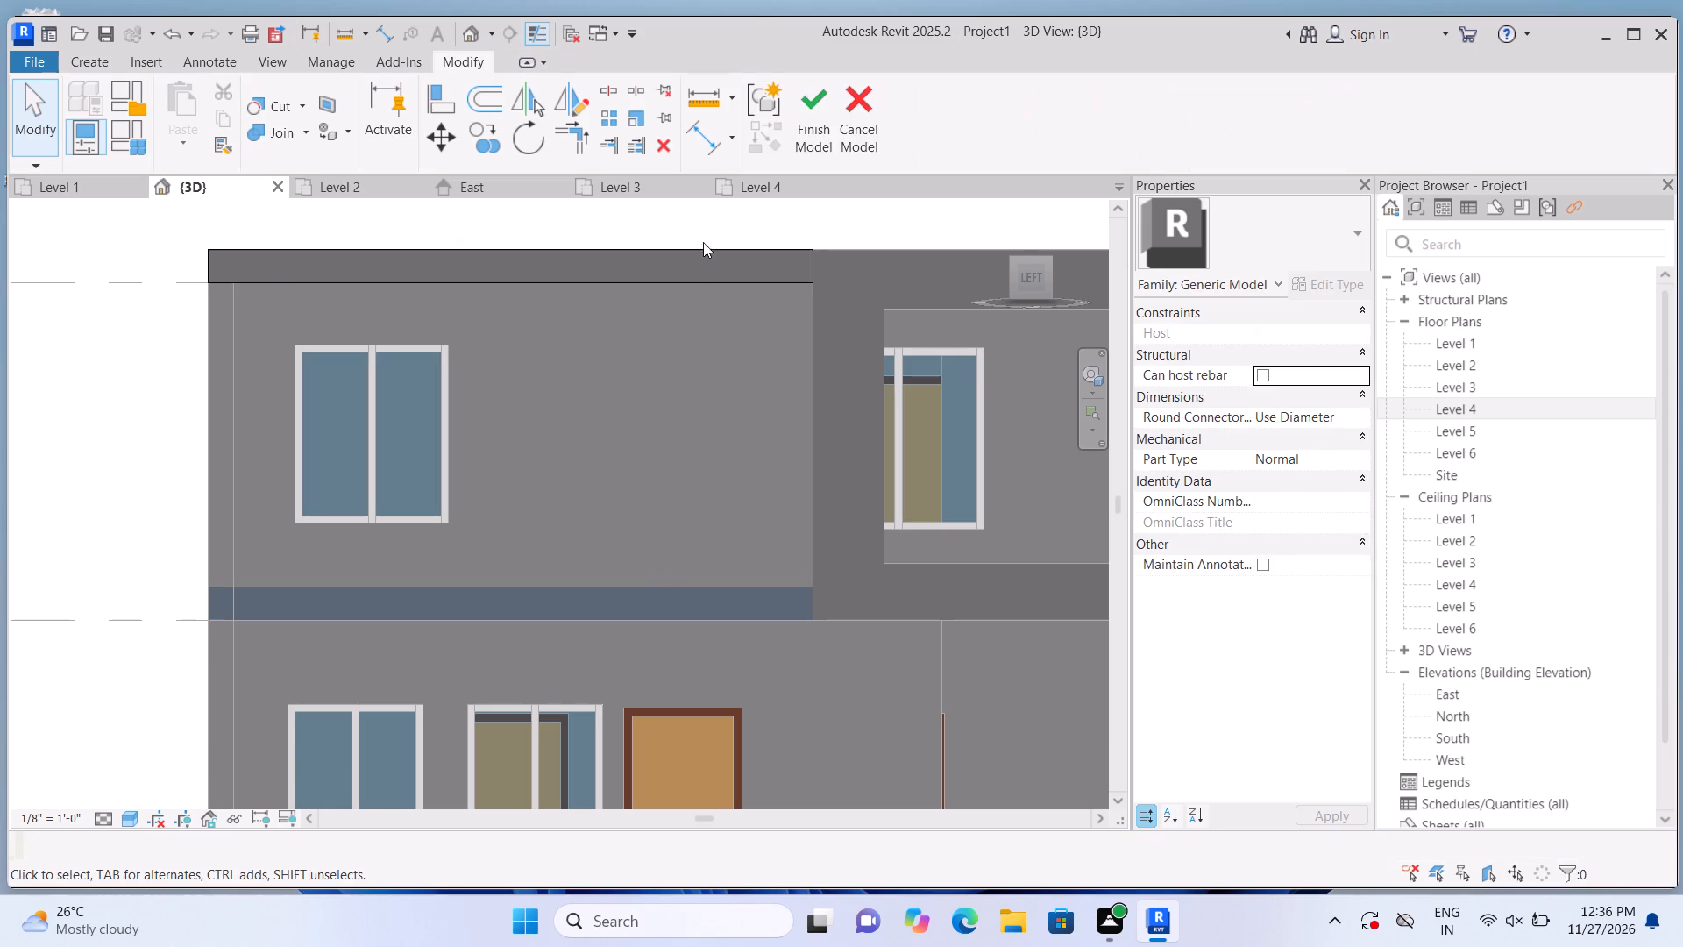
Set the Extrusion End of the other, overlapping extrusion on the same Level 3 roof edge to 9".
left_click(703, 252)
left_click(1288, 335)
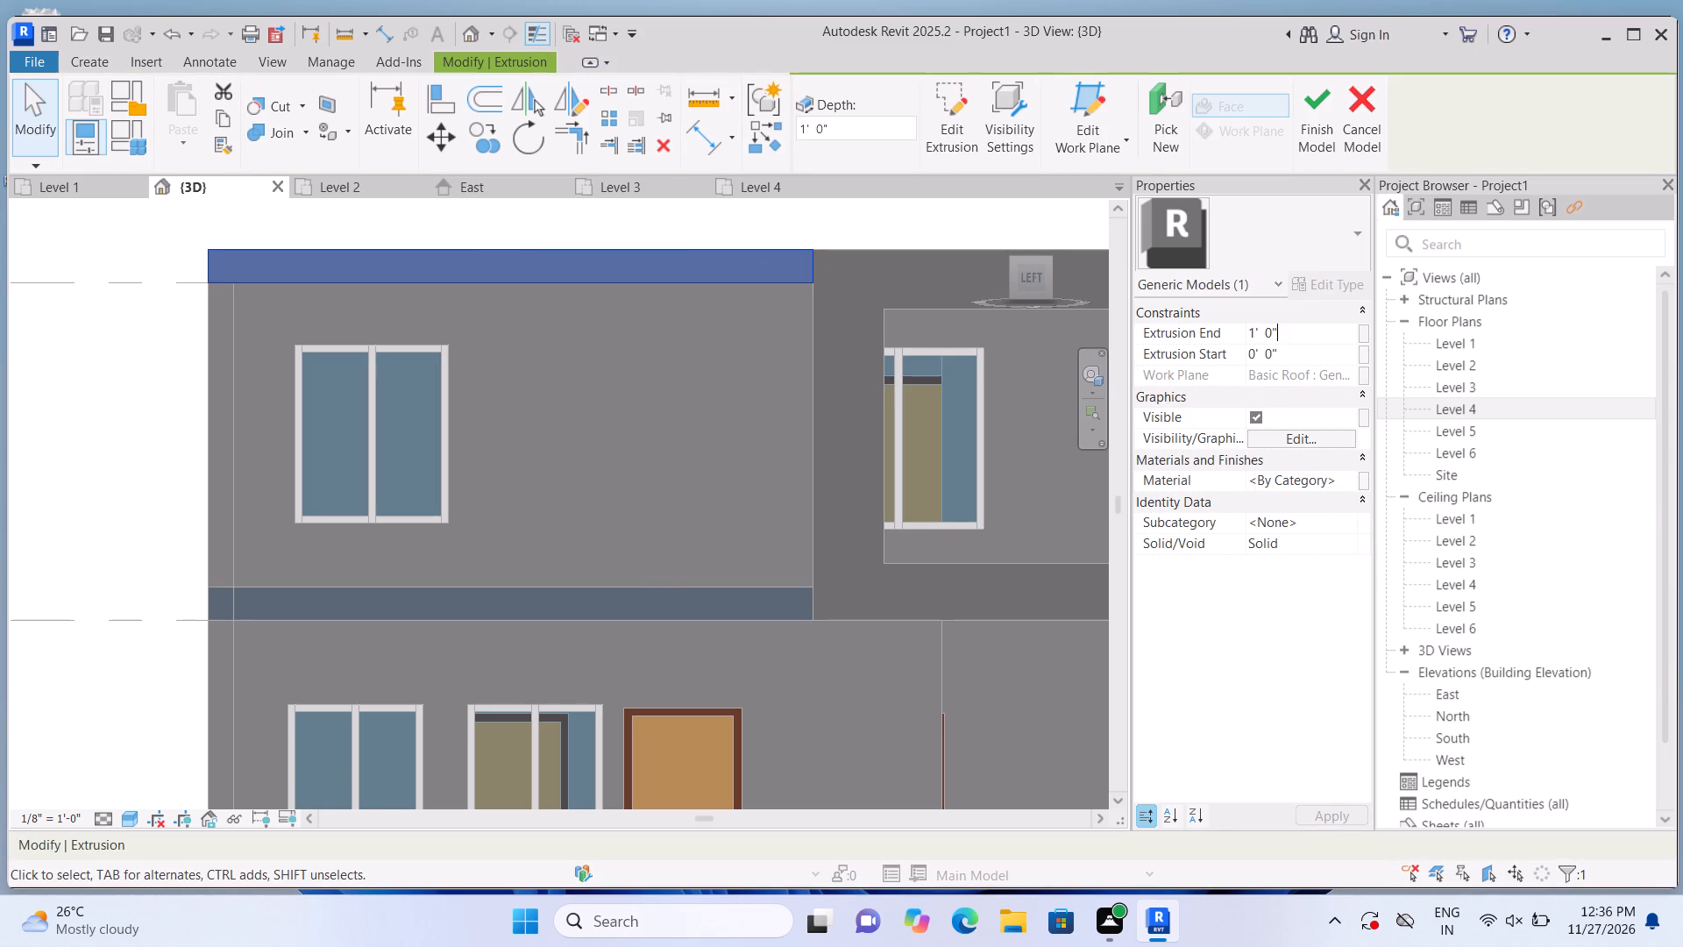
key("BackSpace")
key("BackSpace")
key("BackSpace")
key("BackSpace")
key("BackSpace")
key("BackSpace")
key("BackSpace")
key("BackSpace")
key("BackSpace")
key("BackSpace")
key("BackSpace")
type("9\"")
key("Return")
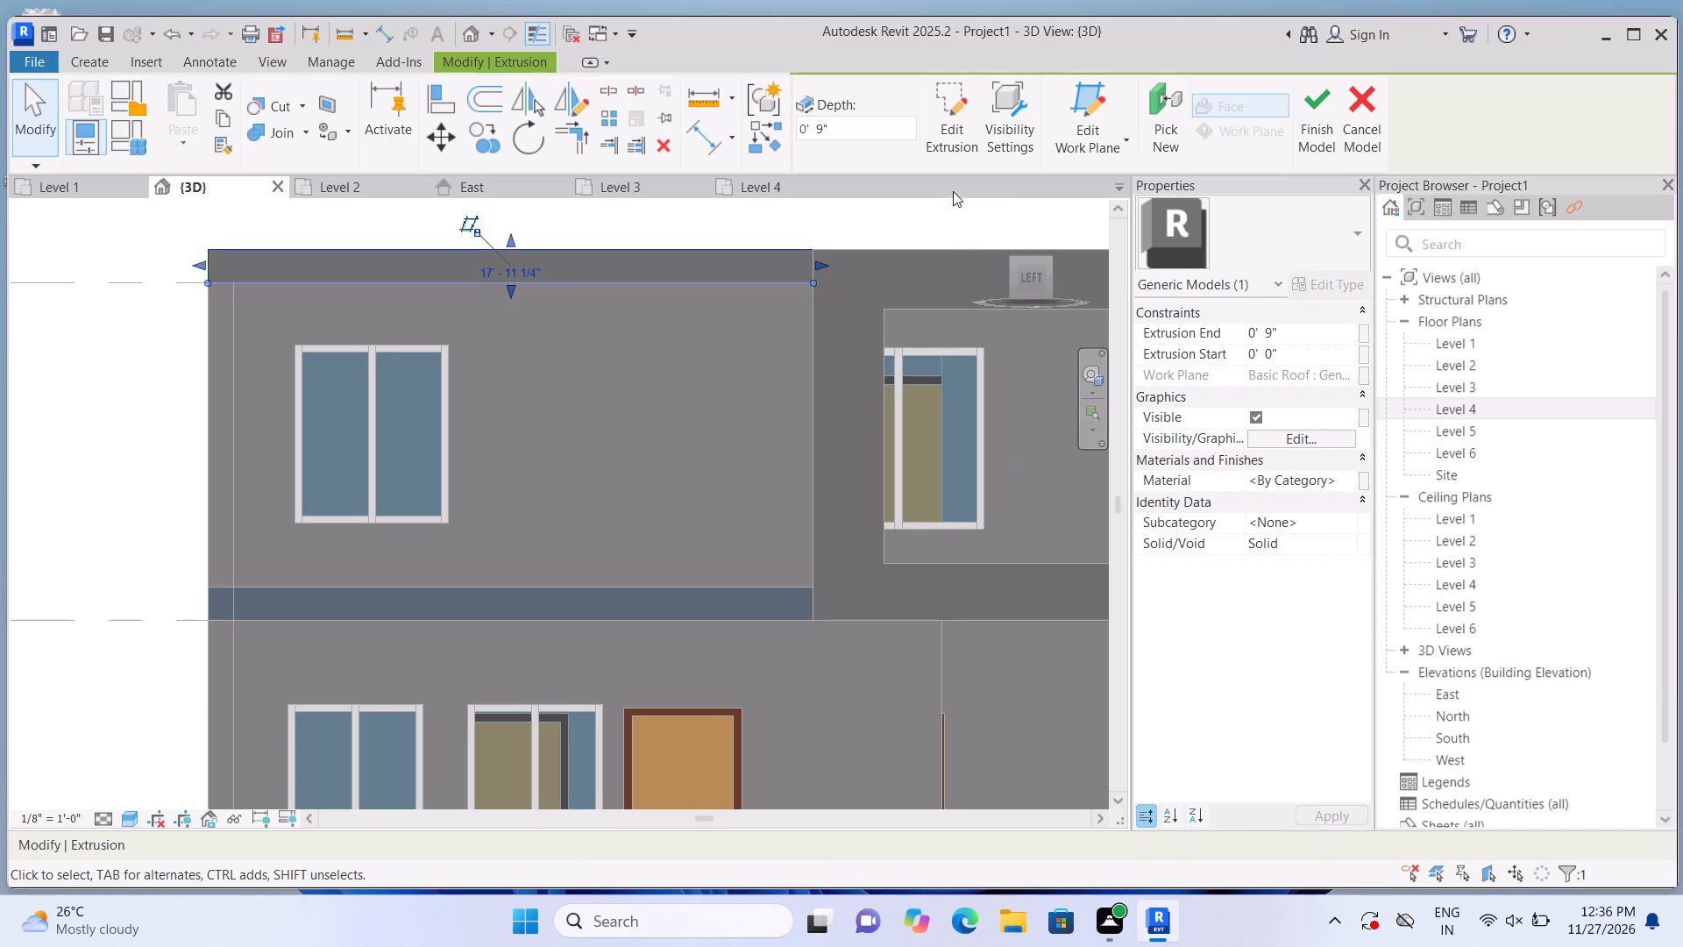
left_click(942, 231)
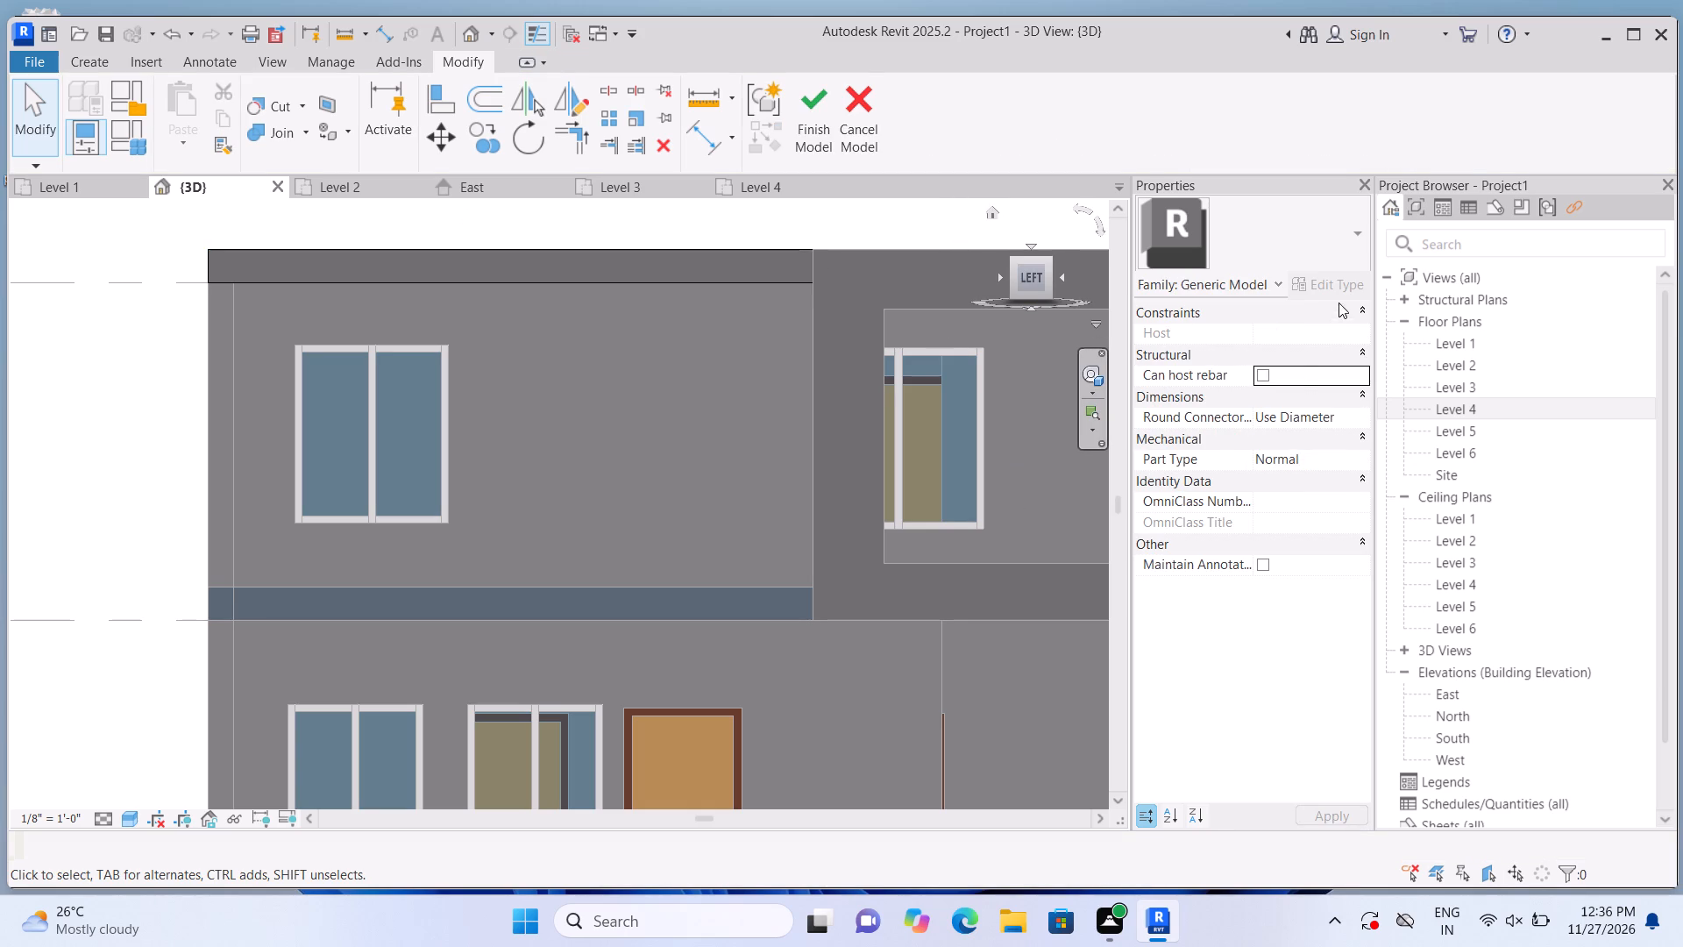
Extrude a 1'-0" high rectangle, 1'-0" deep, along the full Level 2 band below the upper window, using the band's face as work plane.
scroll(714, 625, "down", 2)
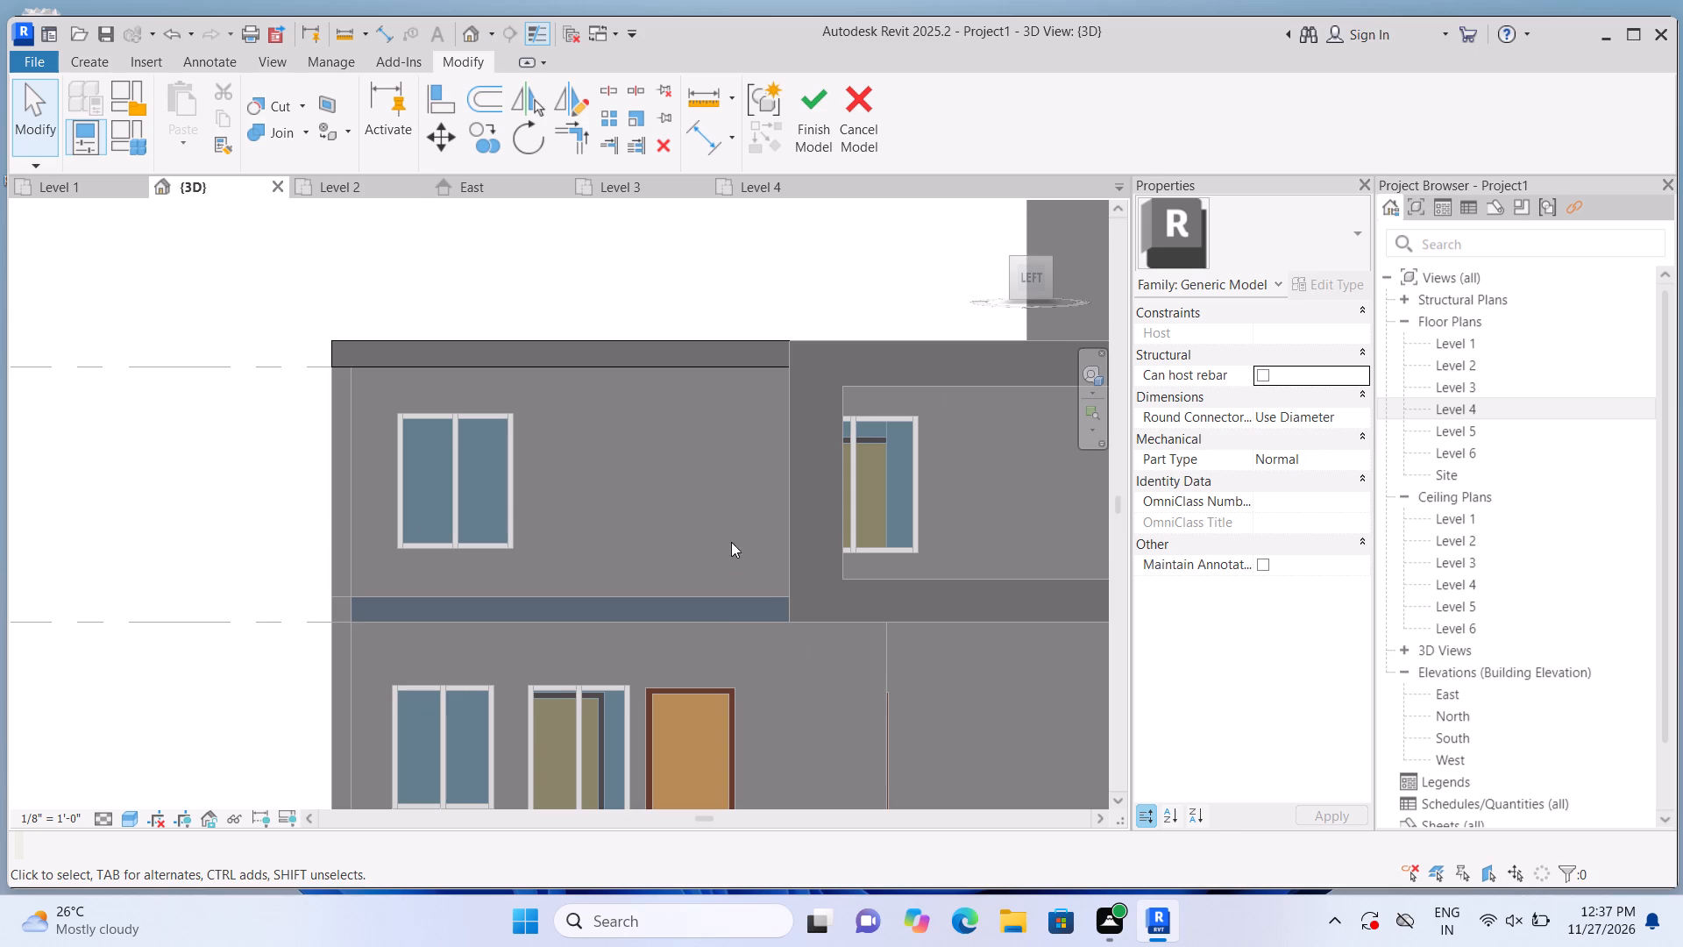
double_click(102, 68)
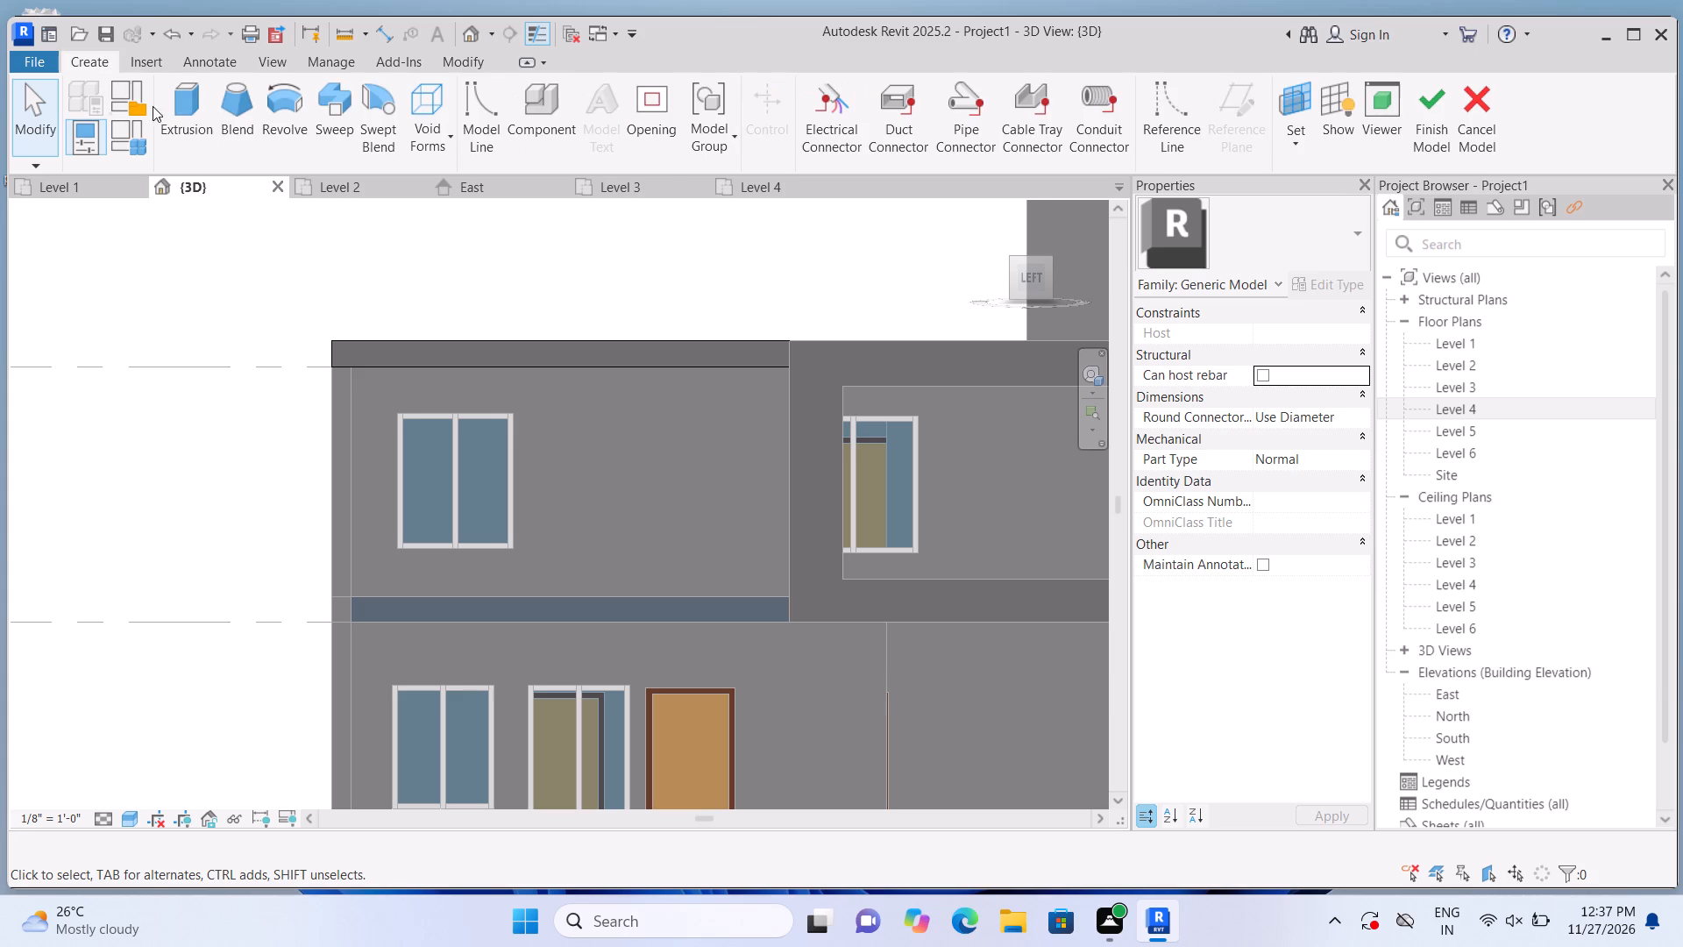
left_click(181, 108)
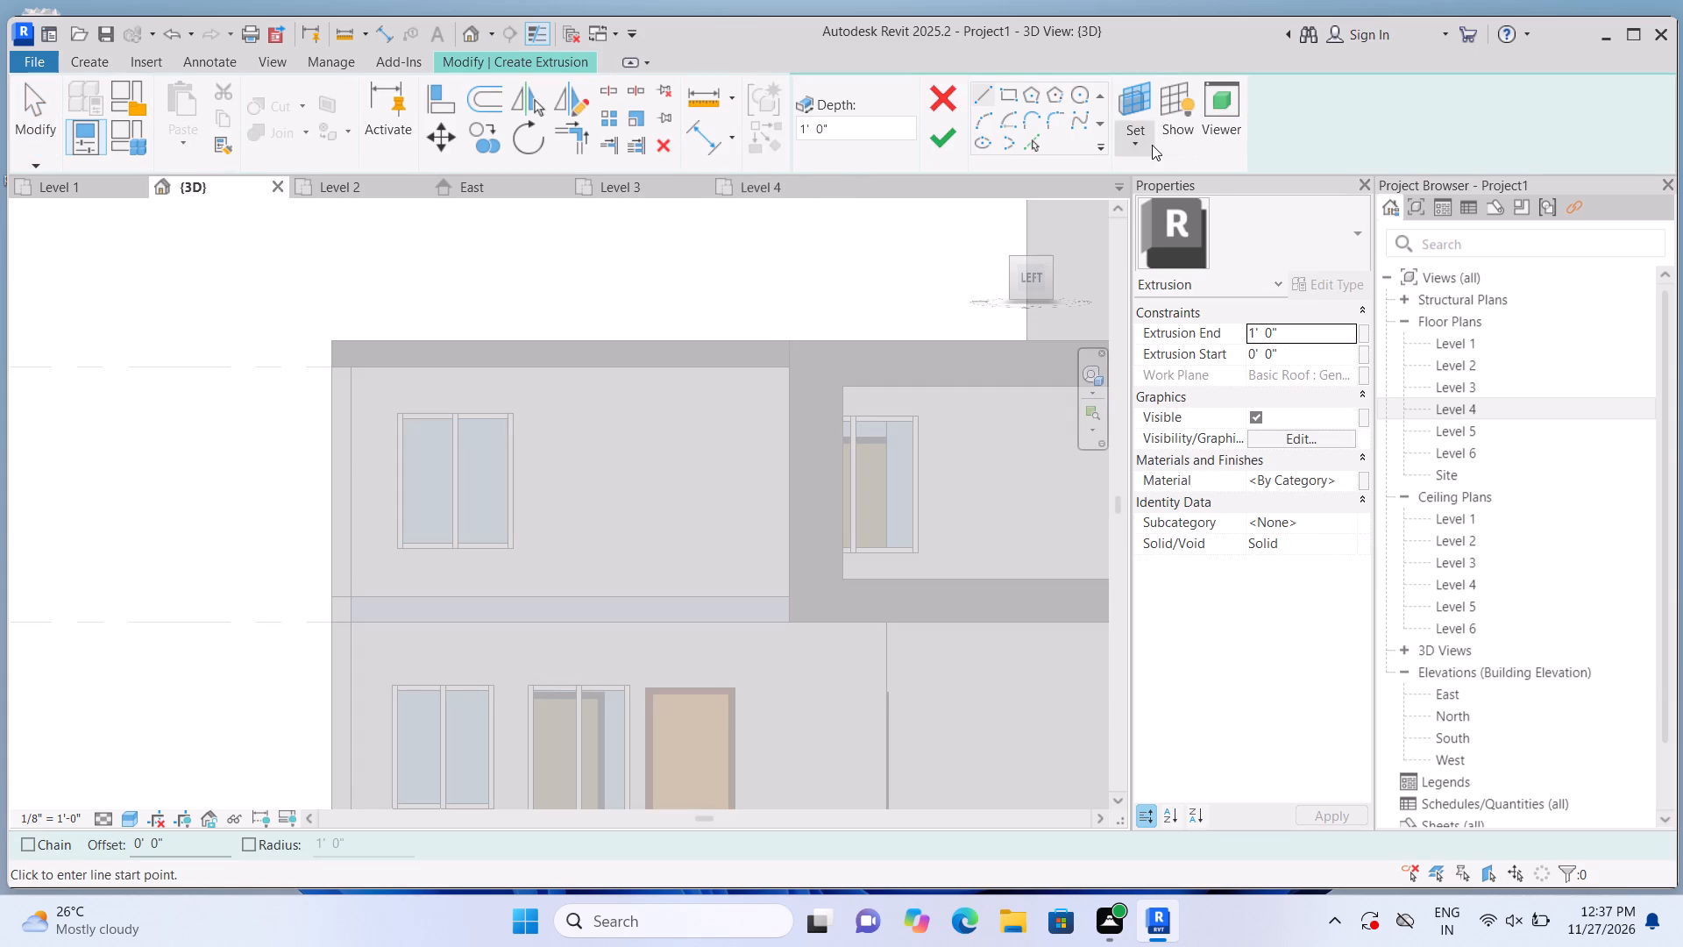
left_click(1152, 145)
left_click(1160, 209)
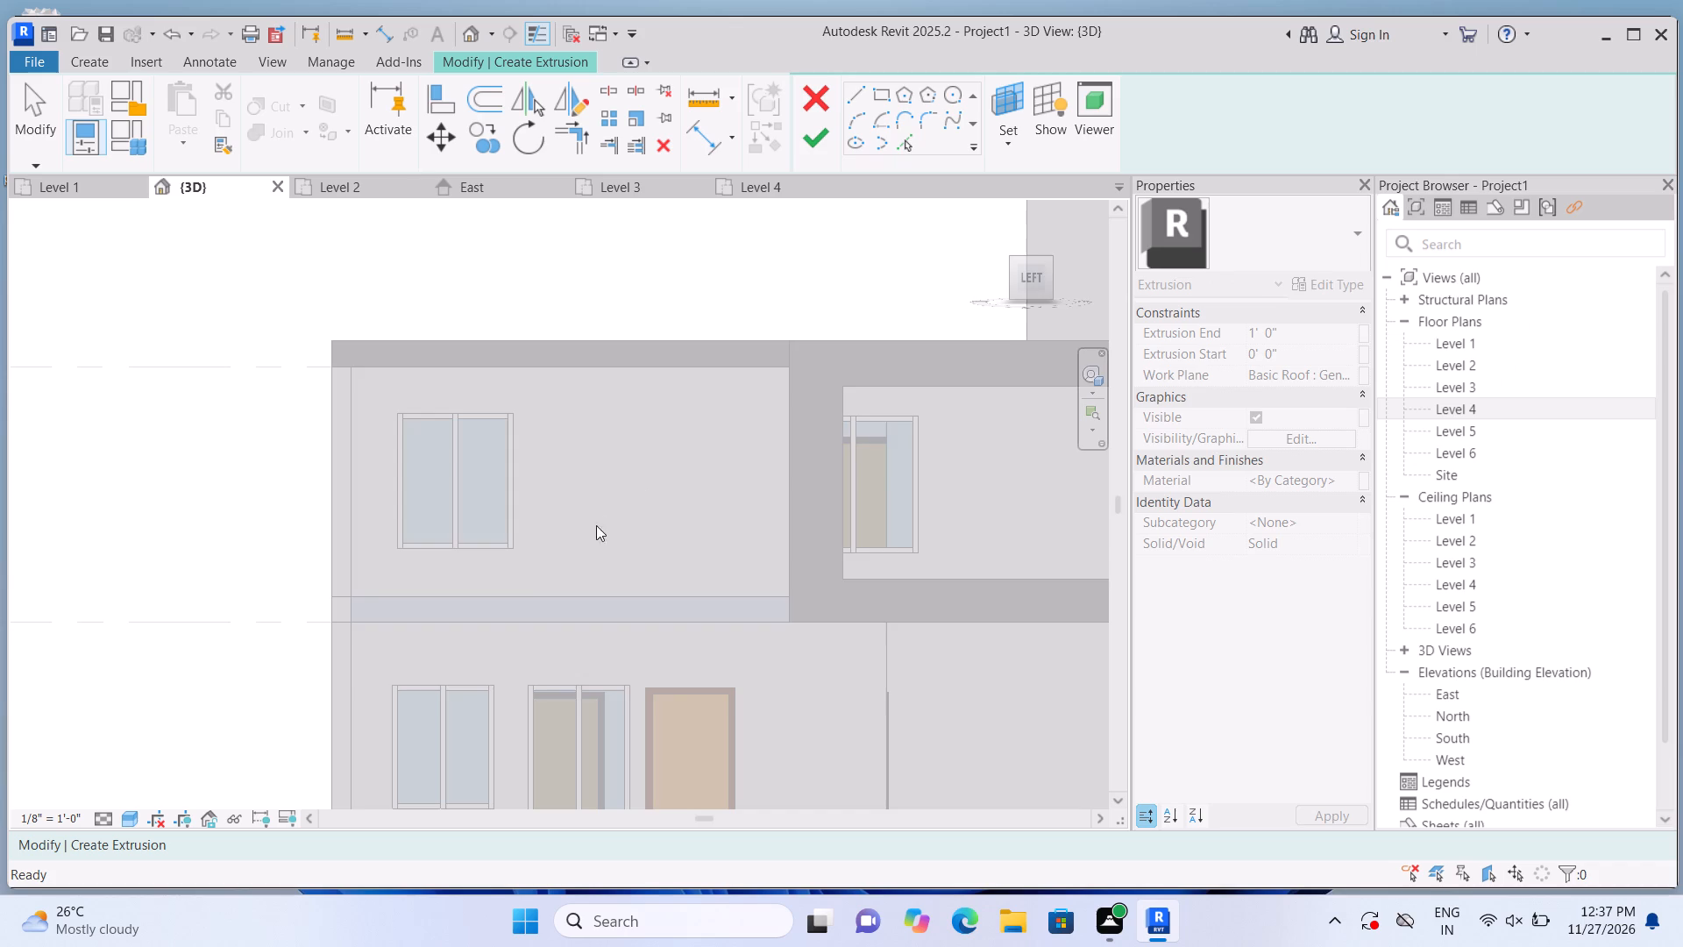
scroll(238, 732, "up", 1)
scroll(381, 585, "up", 3)
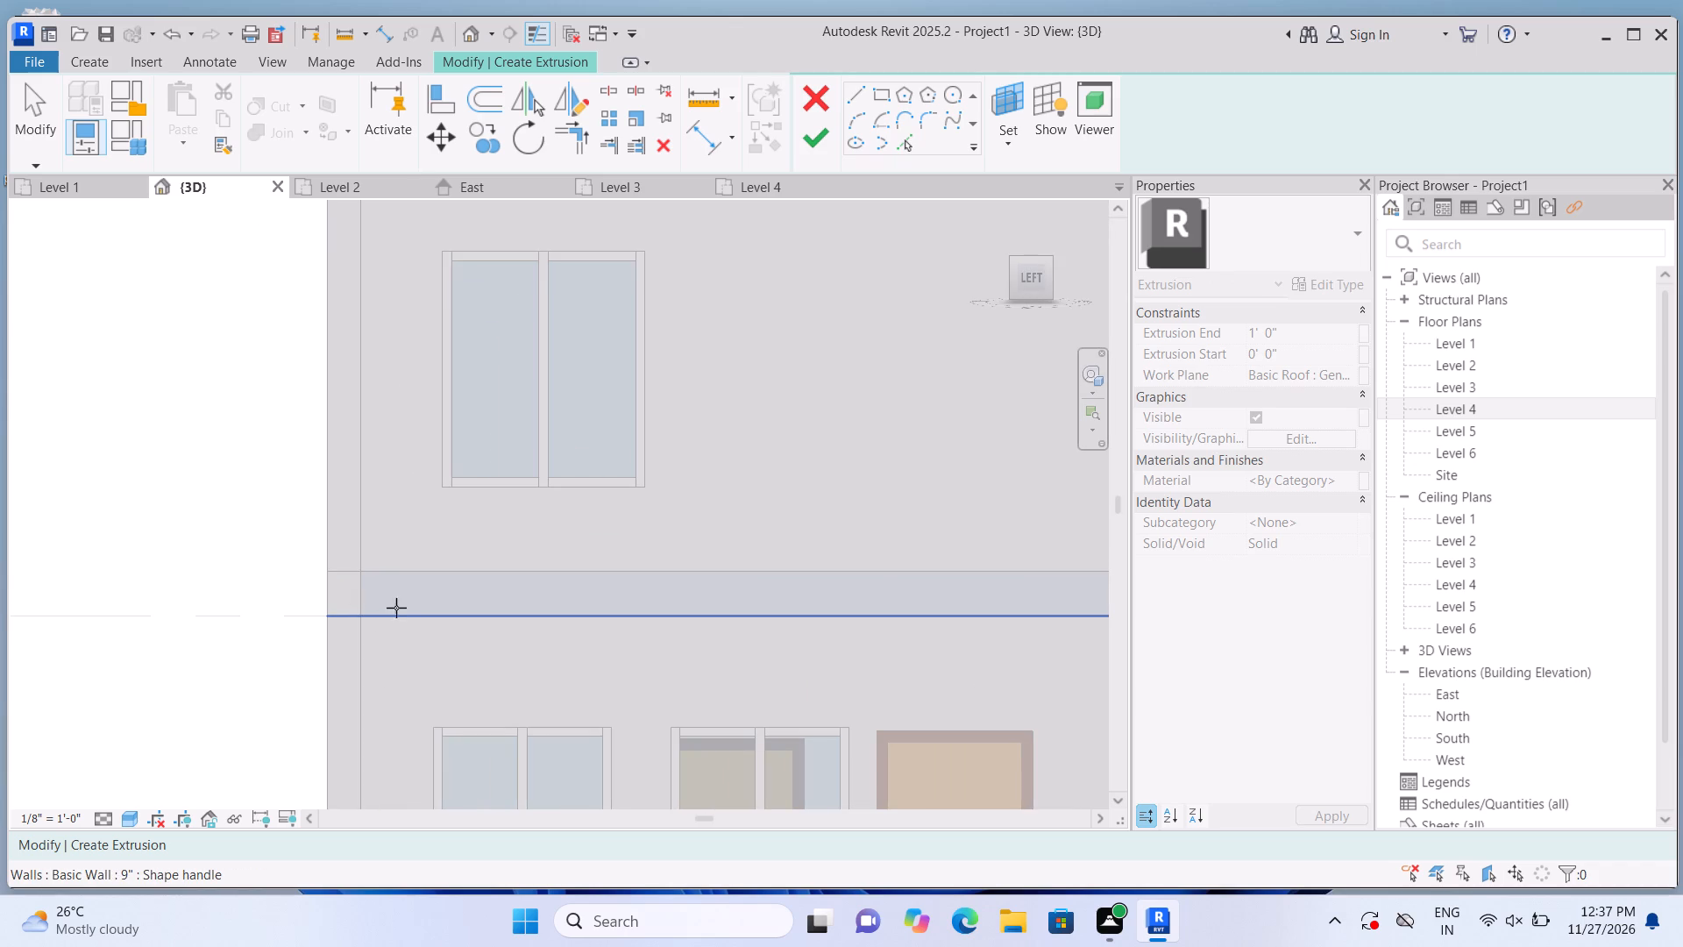
left_click(405, 589)
left_click(1015, 85)
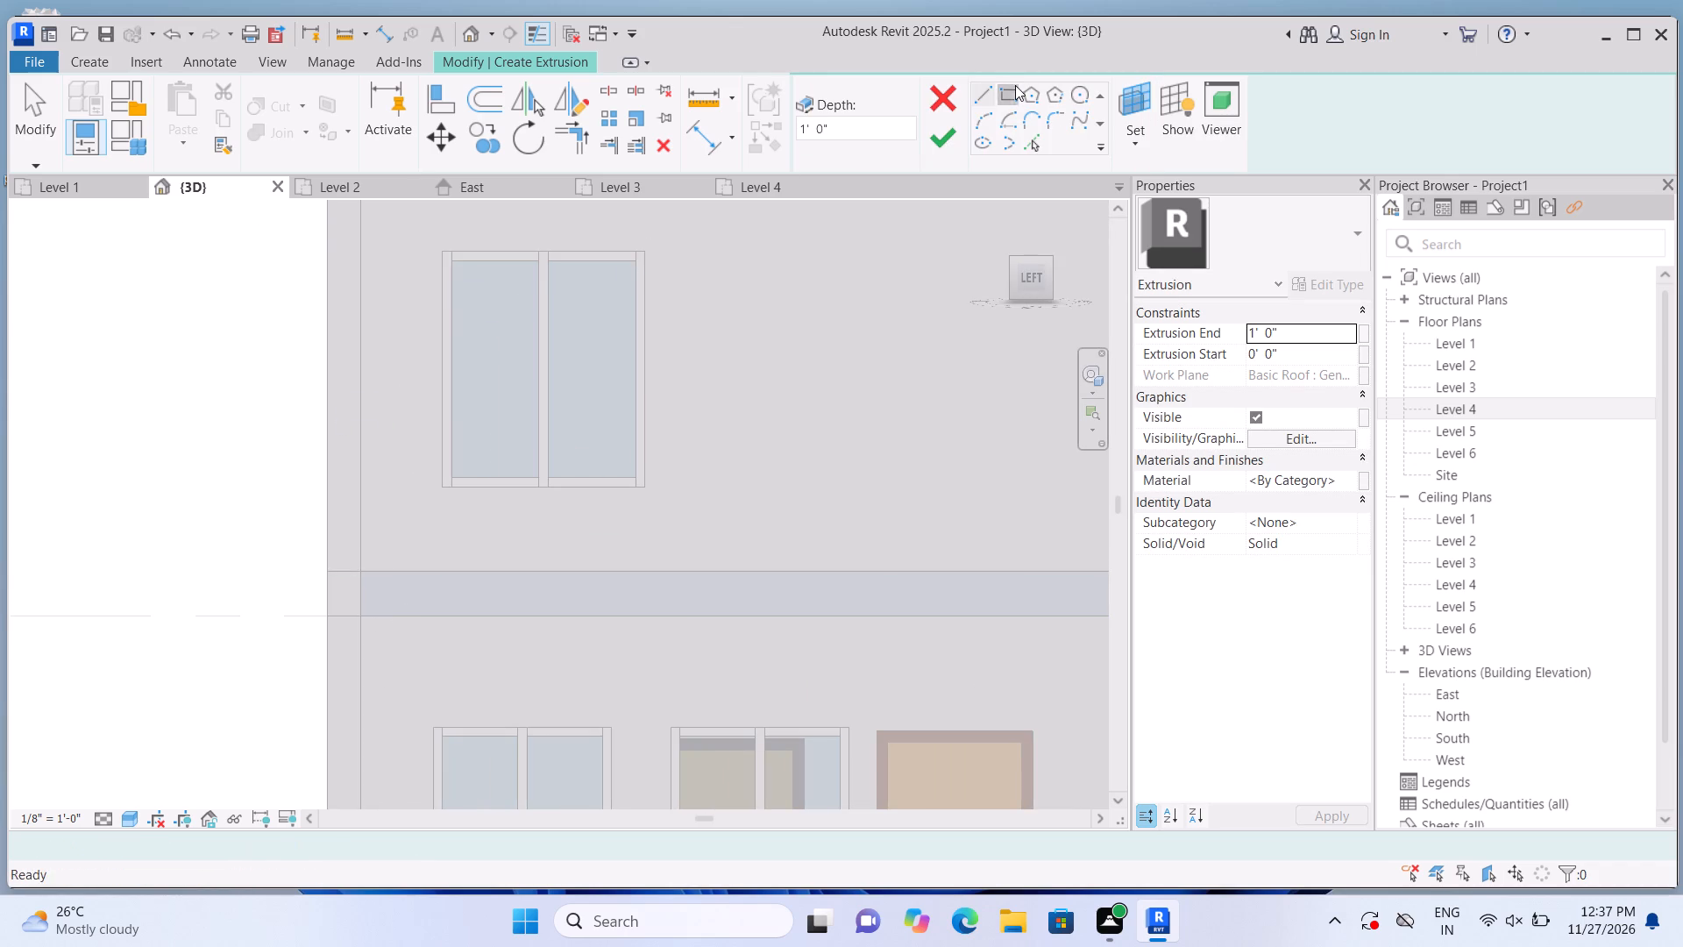
left_click(334, 575)
scroll(501, 632, "down", 3)
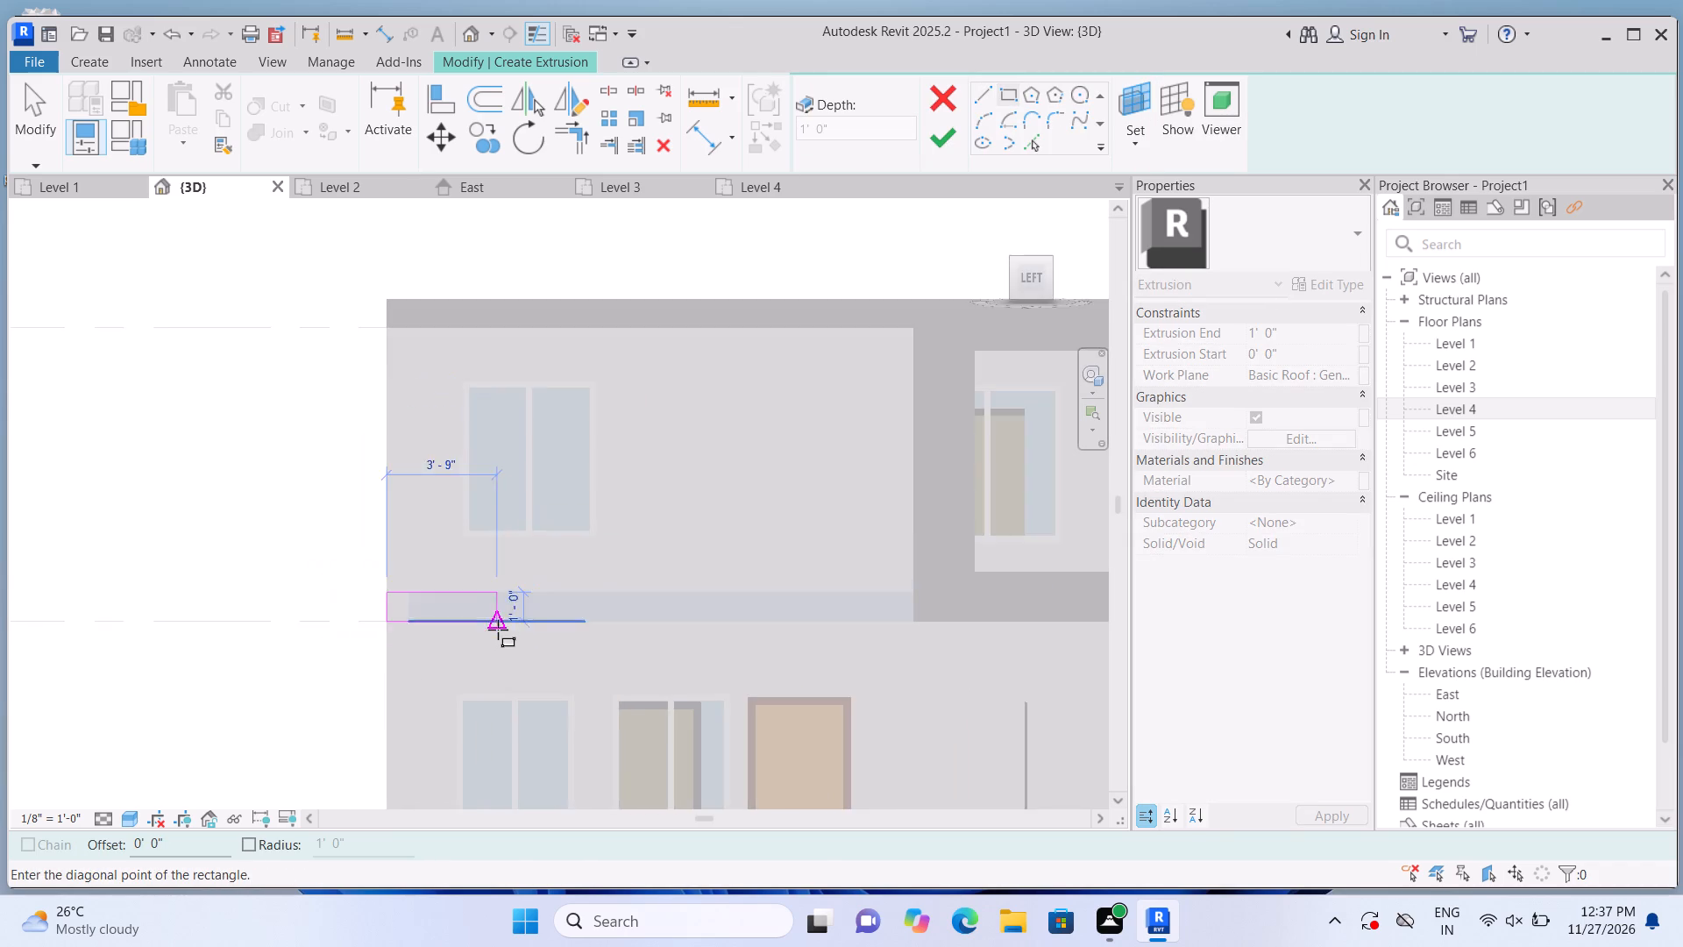
scroll(498, 630, "down", 3)
scroll(820, 588, "up", 10)
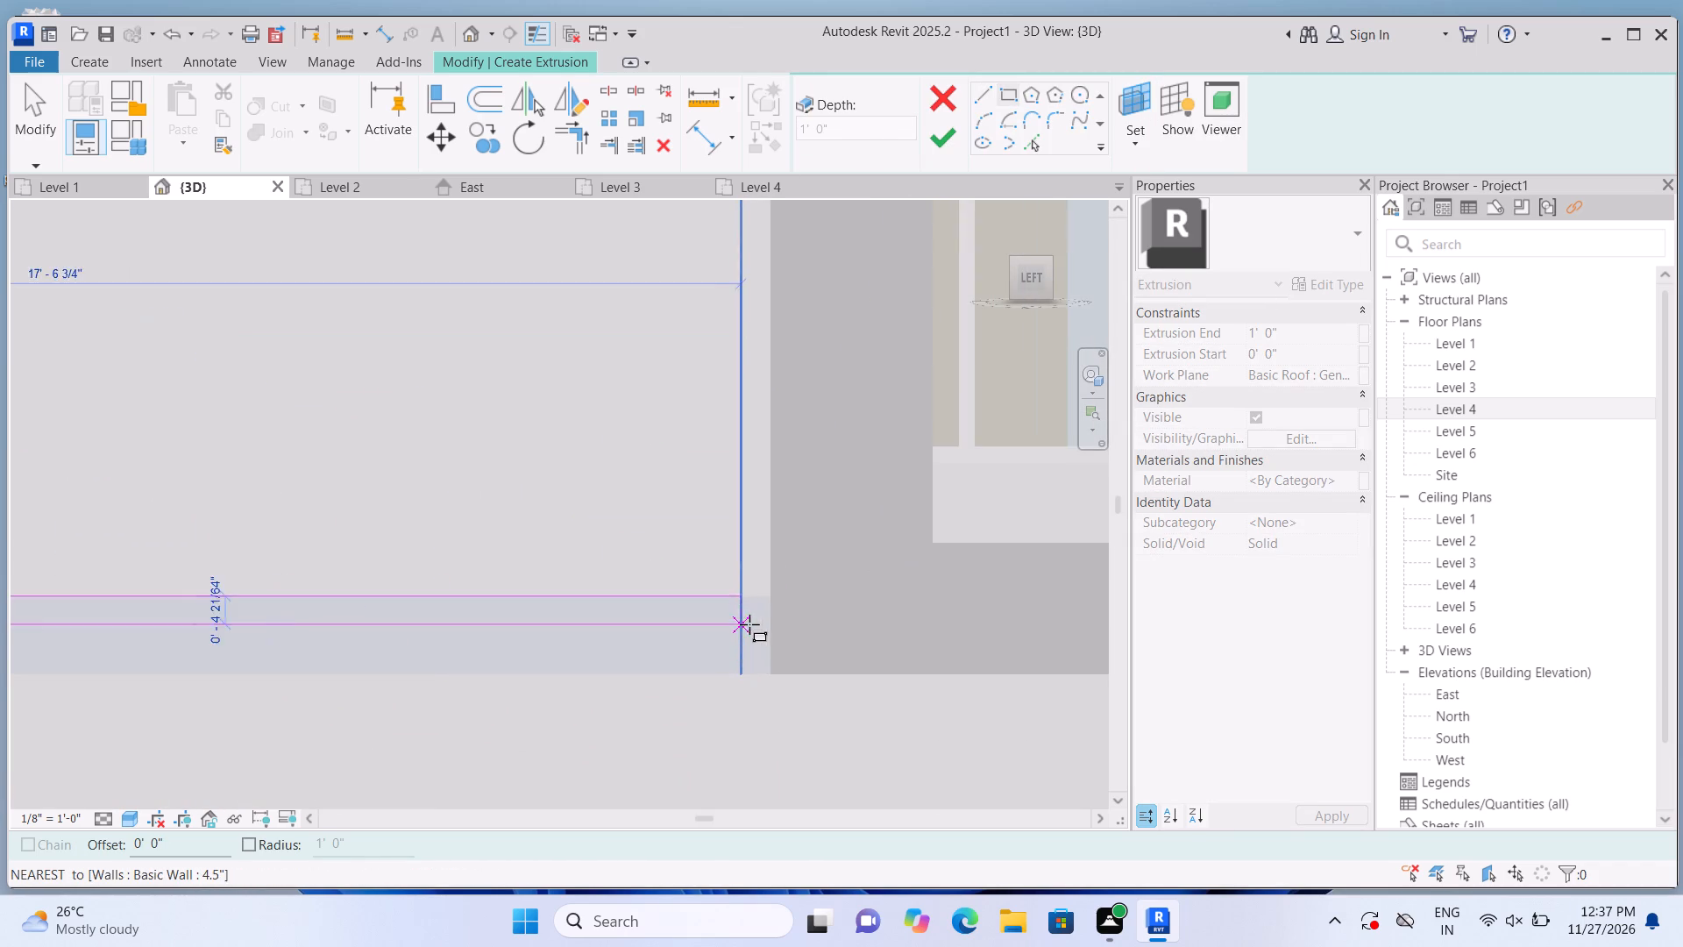
left_click(773, 671)
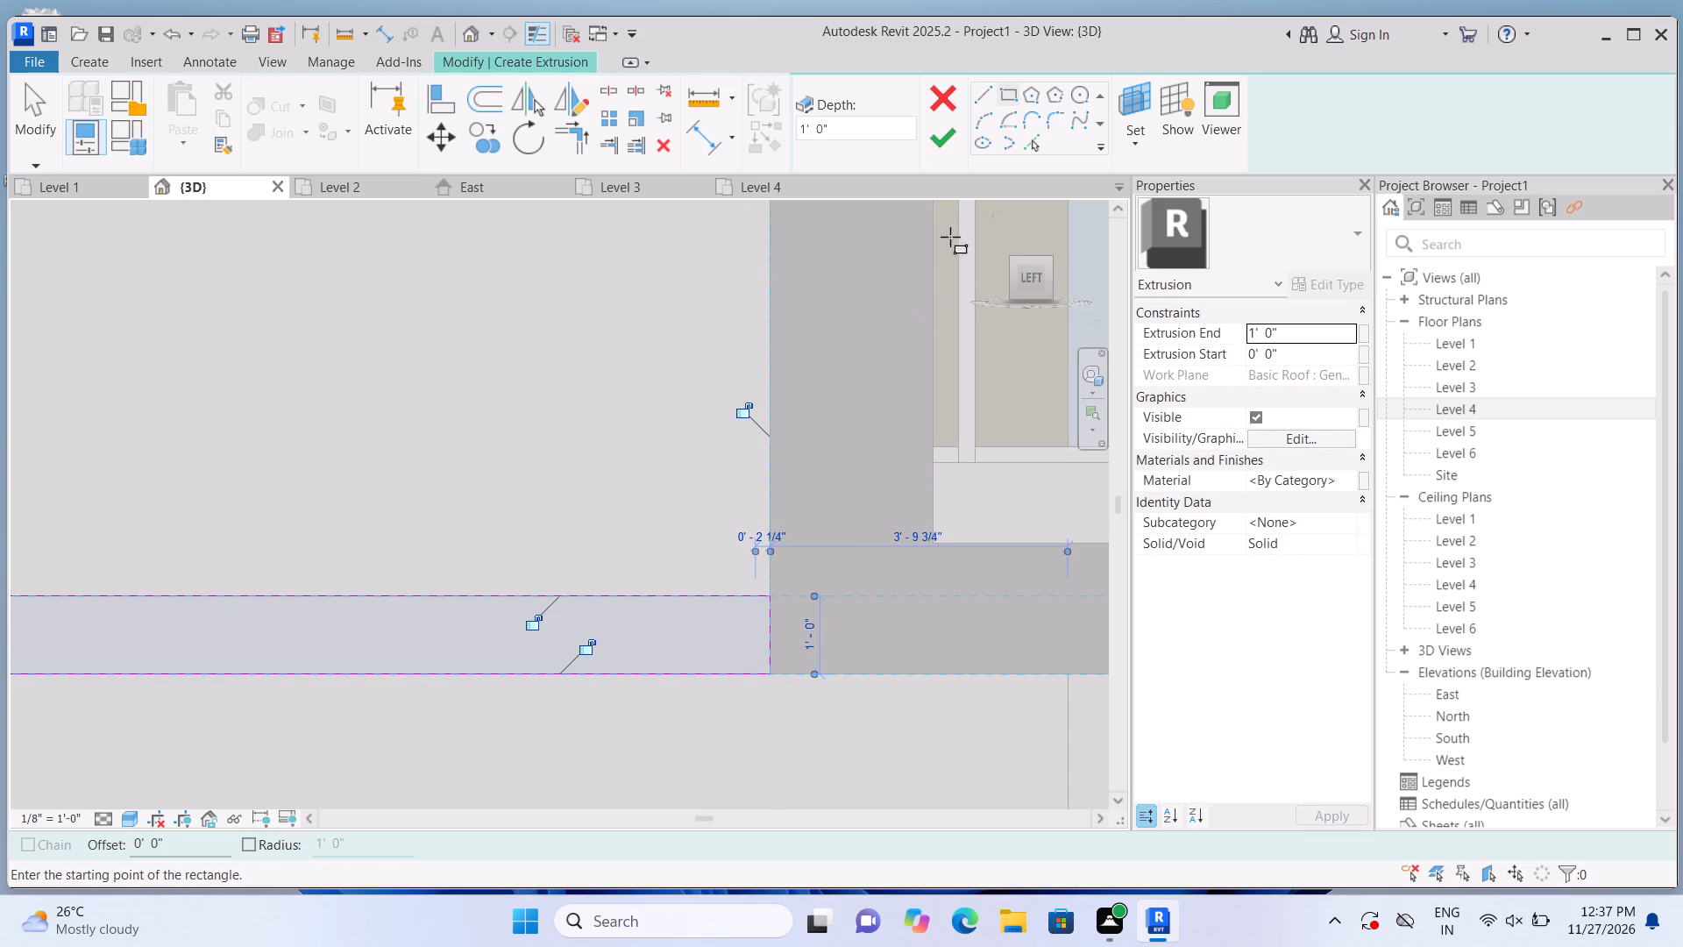
left_click(927, 143)
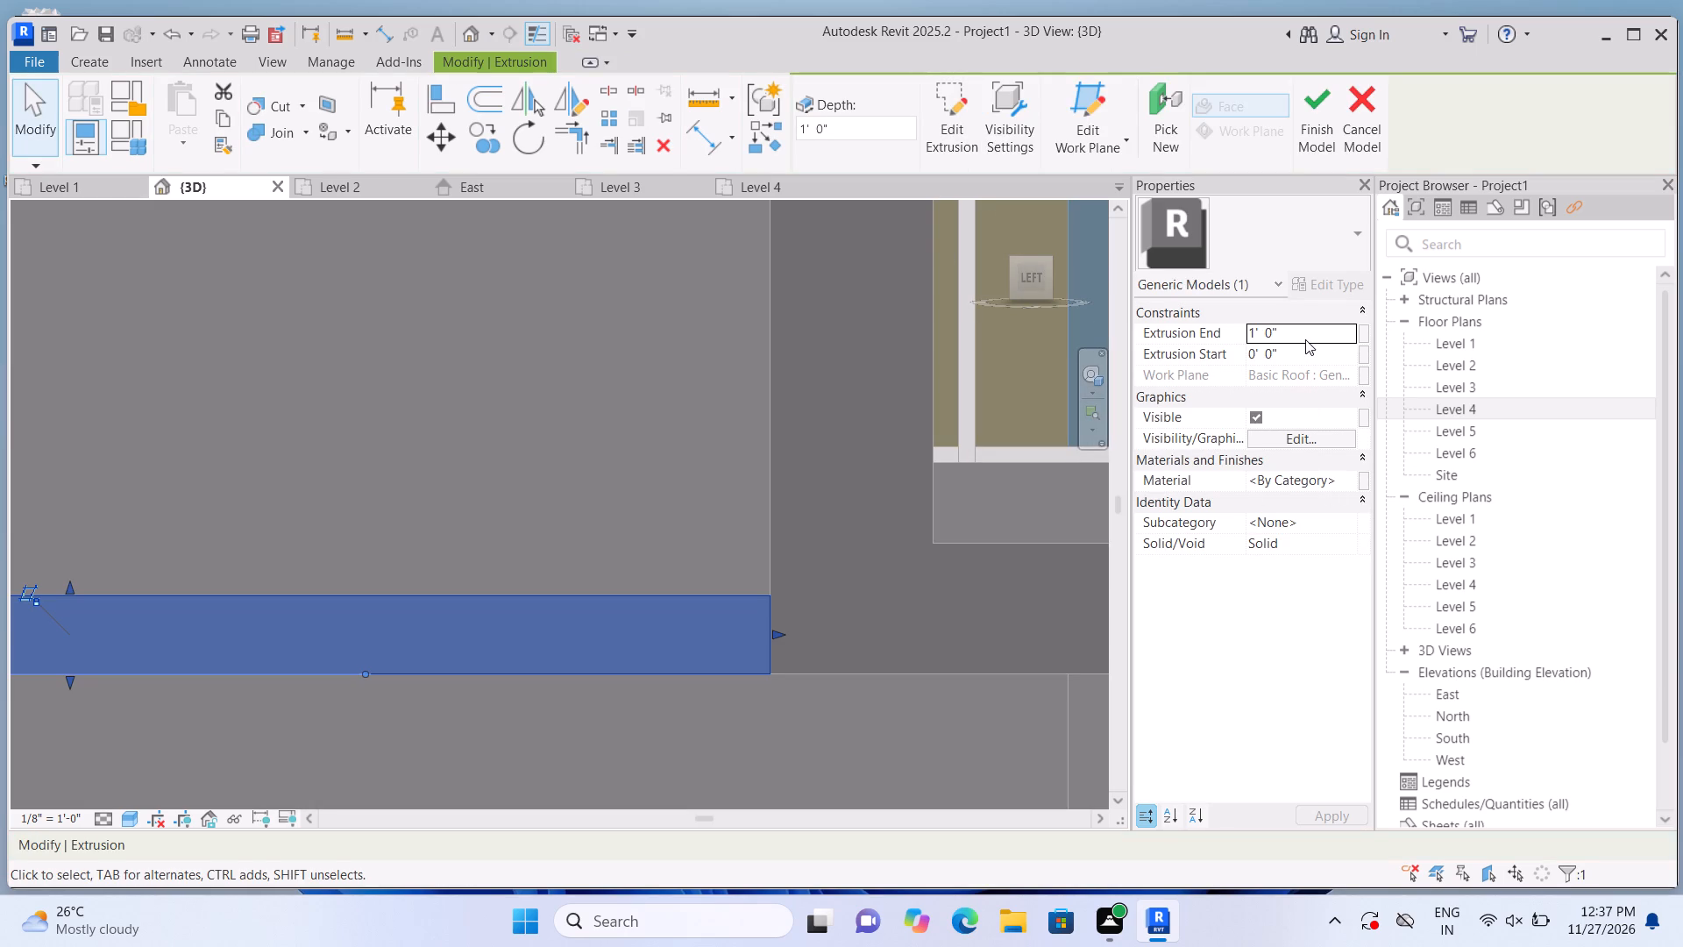
Set the Extrusion End of the new Level 2 band extrusion to 9".
left_click(1305, 337)
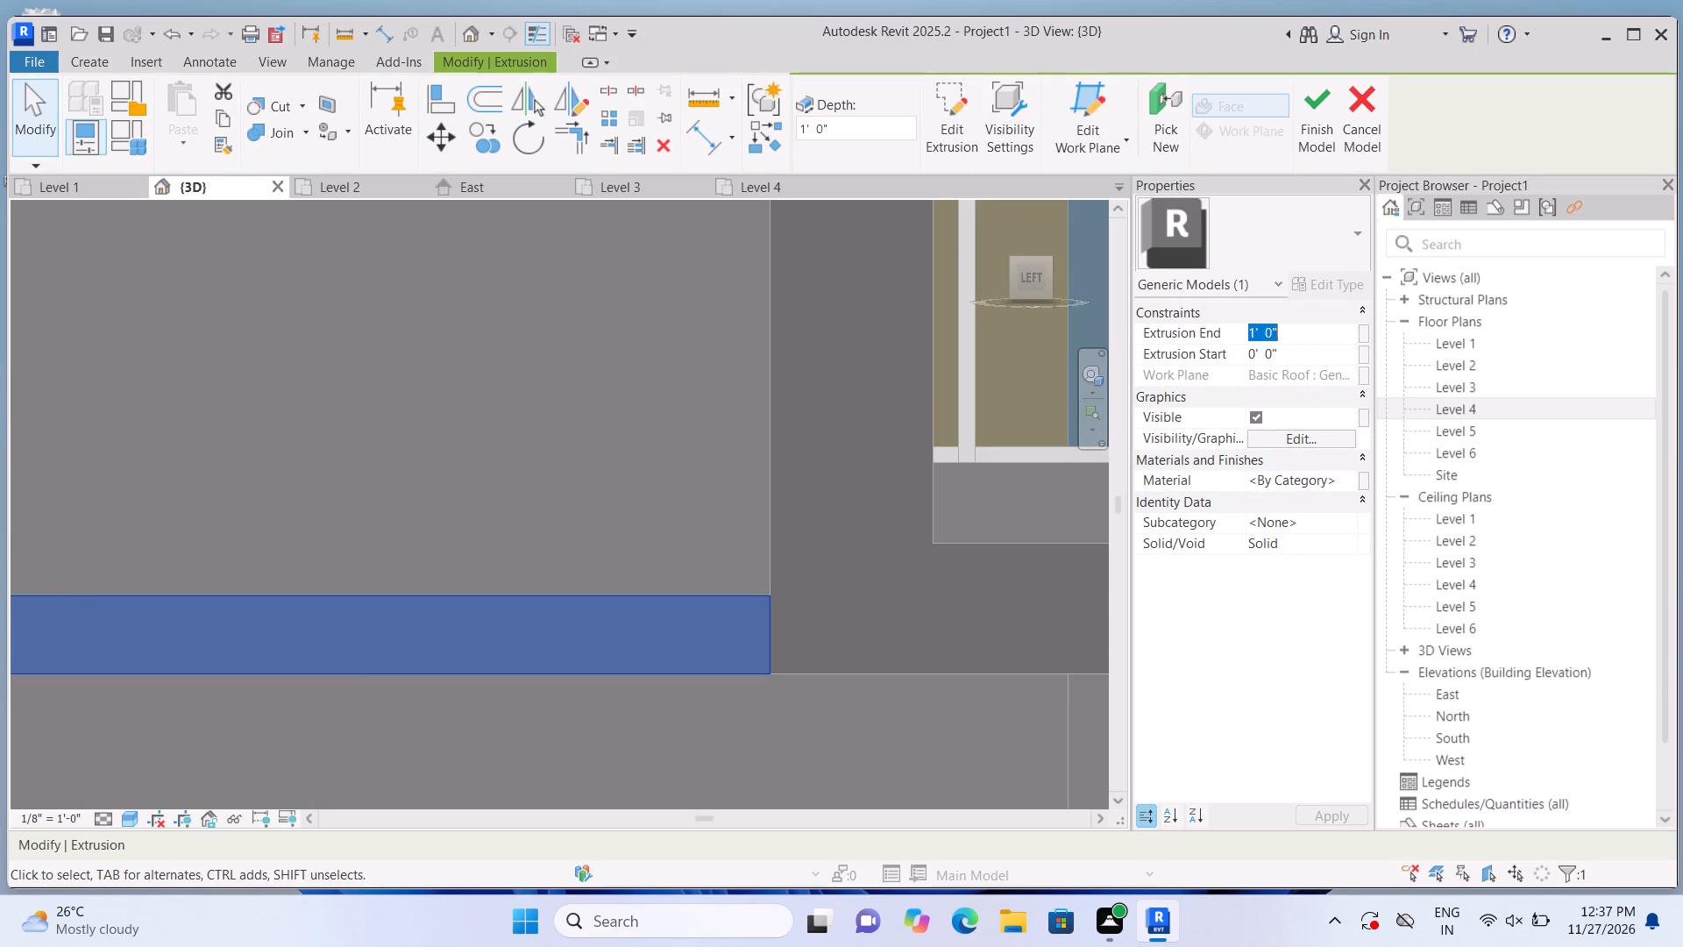
key("BackSpace")
key("9")
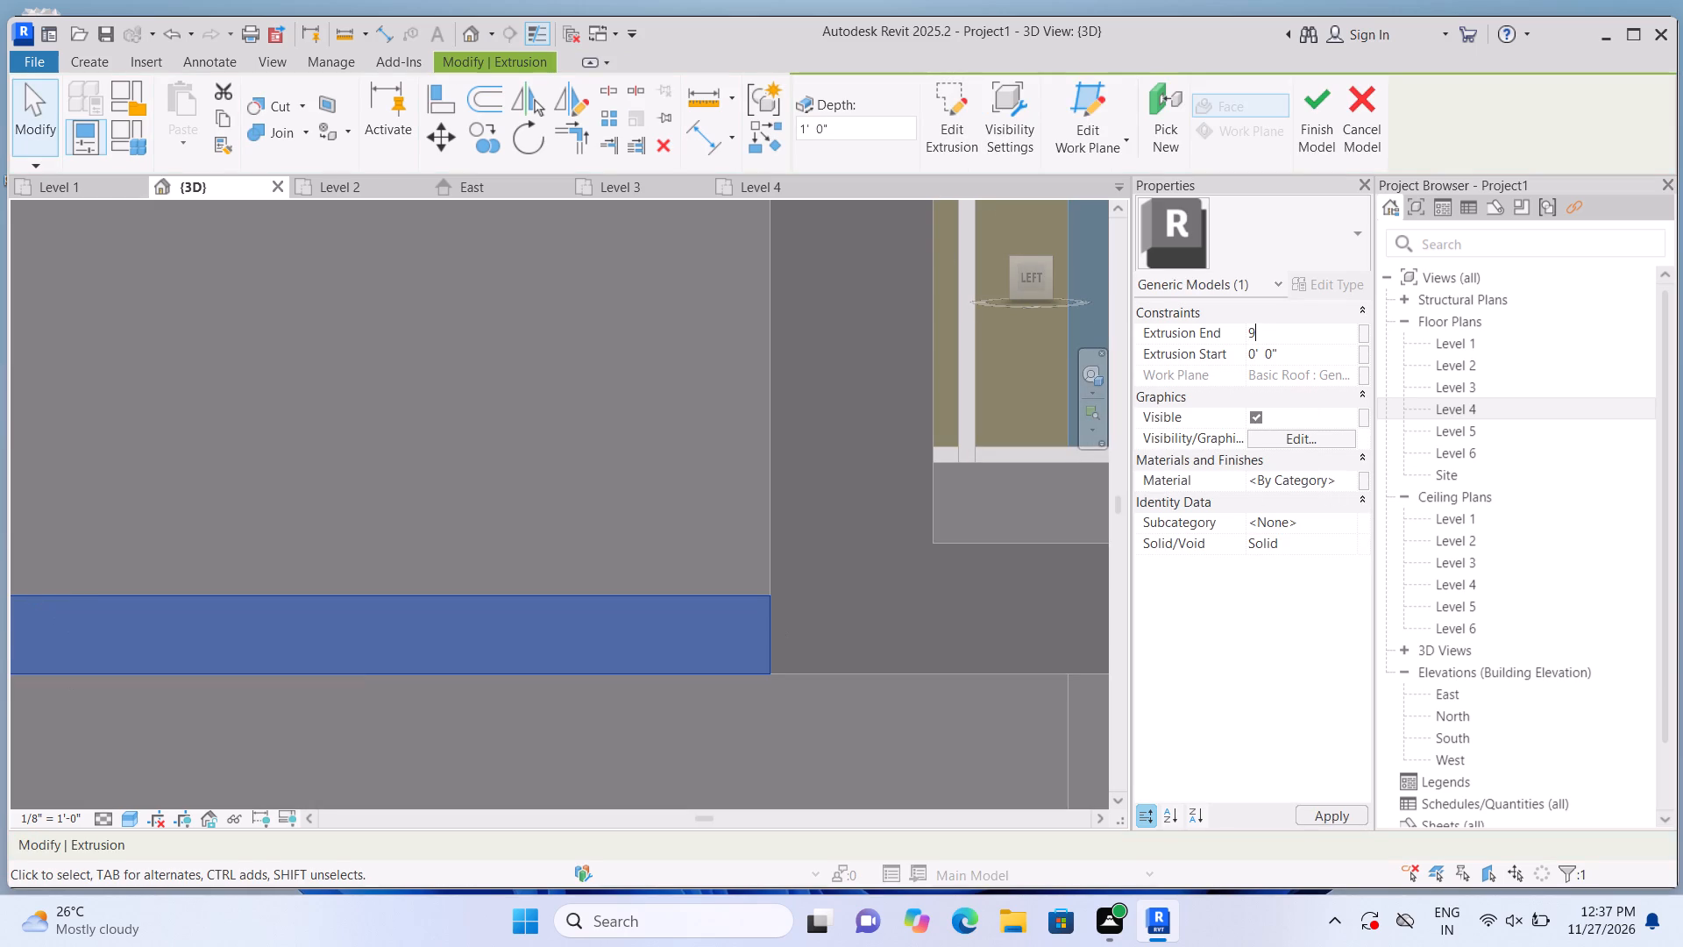
key("shift+quotedbl")
key("backslash")
scroll(856, 654, "down", 1)
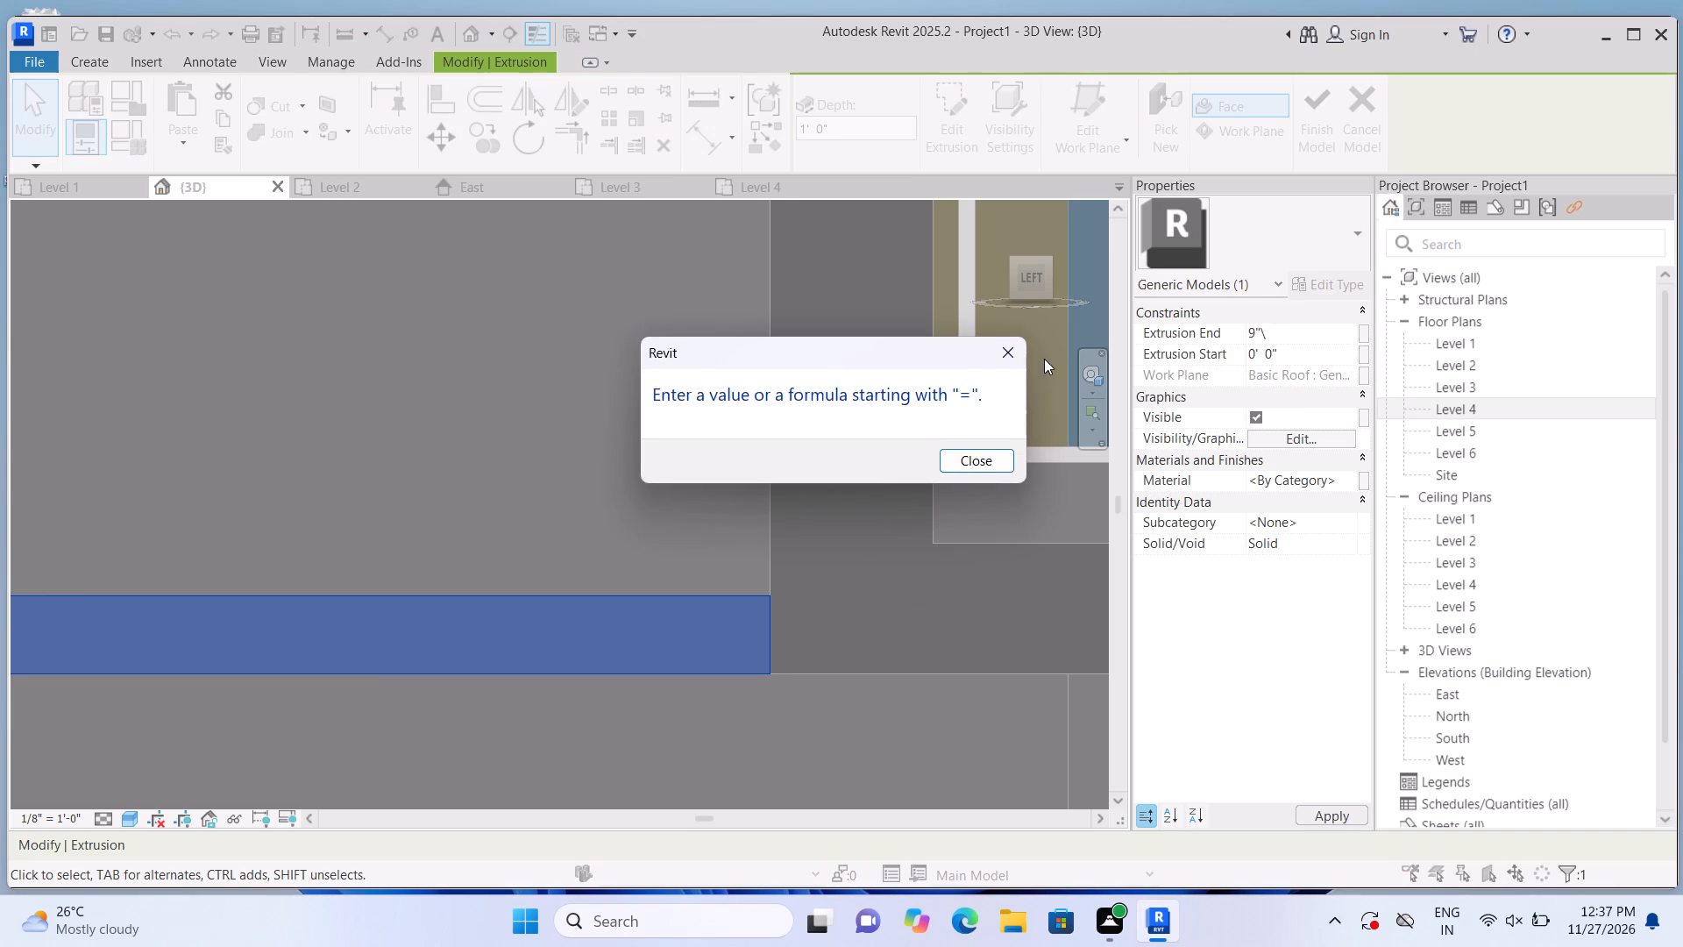
left_click(1015, 357)
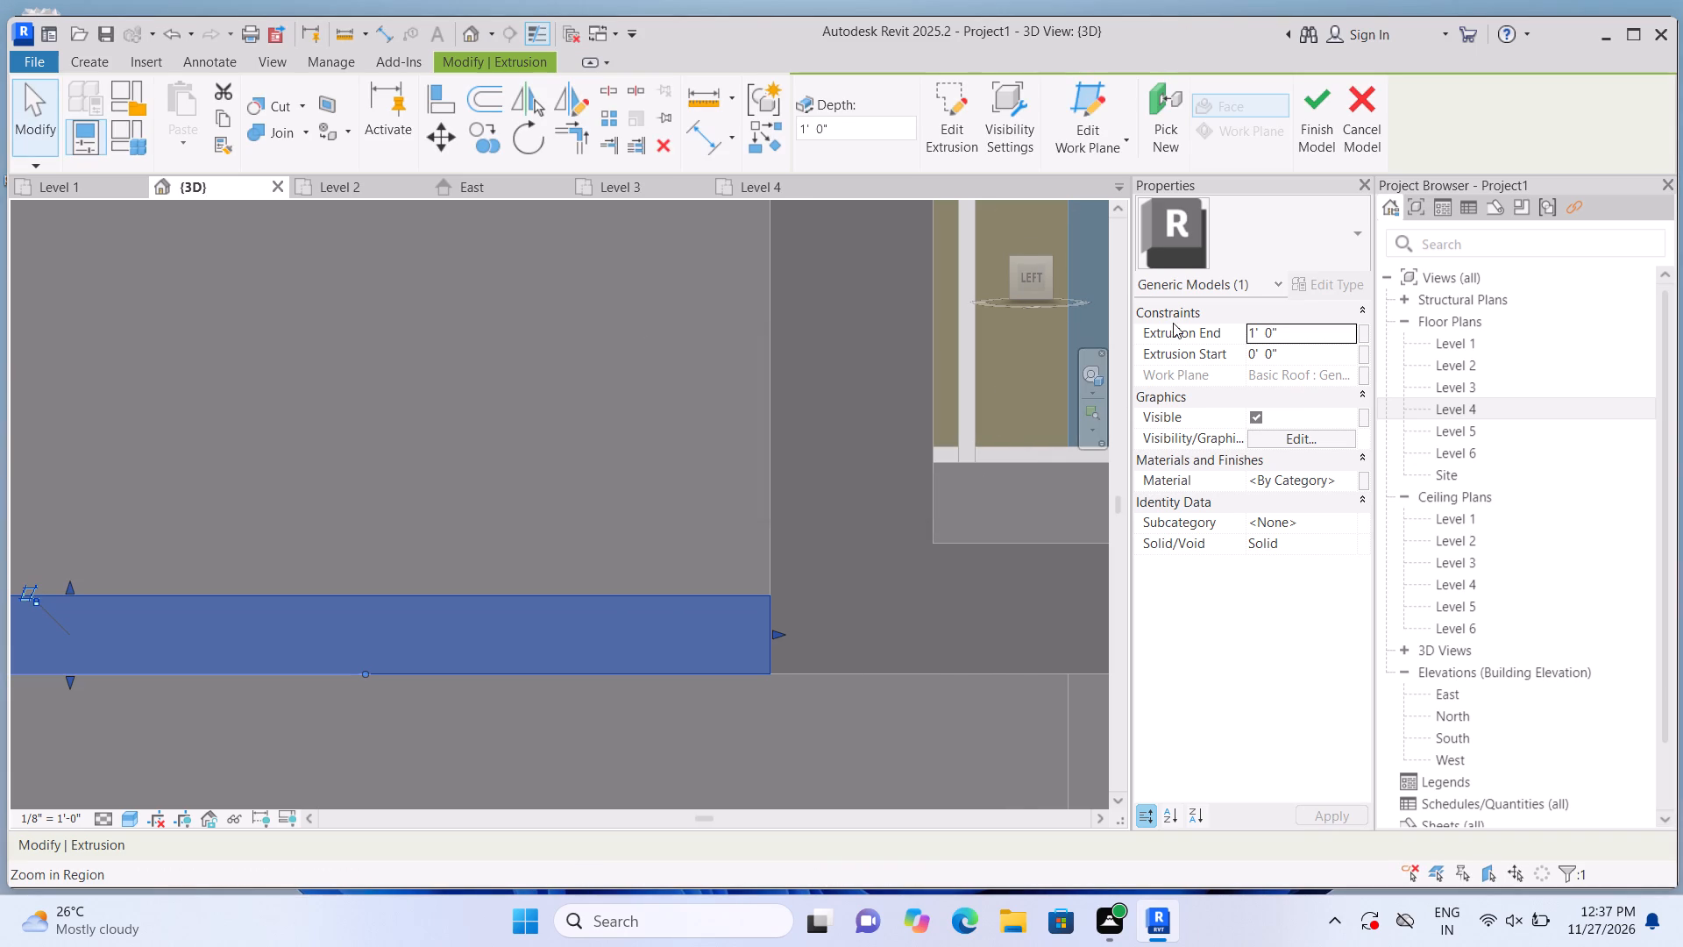
left_click(1327, 324)
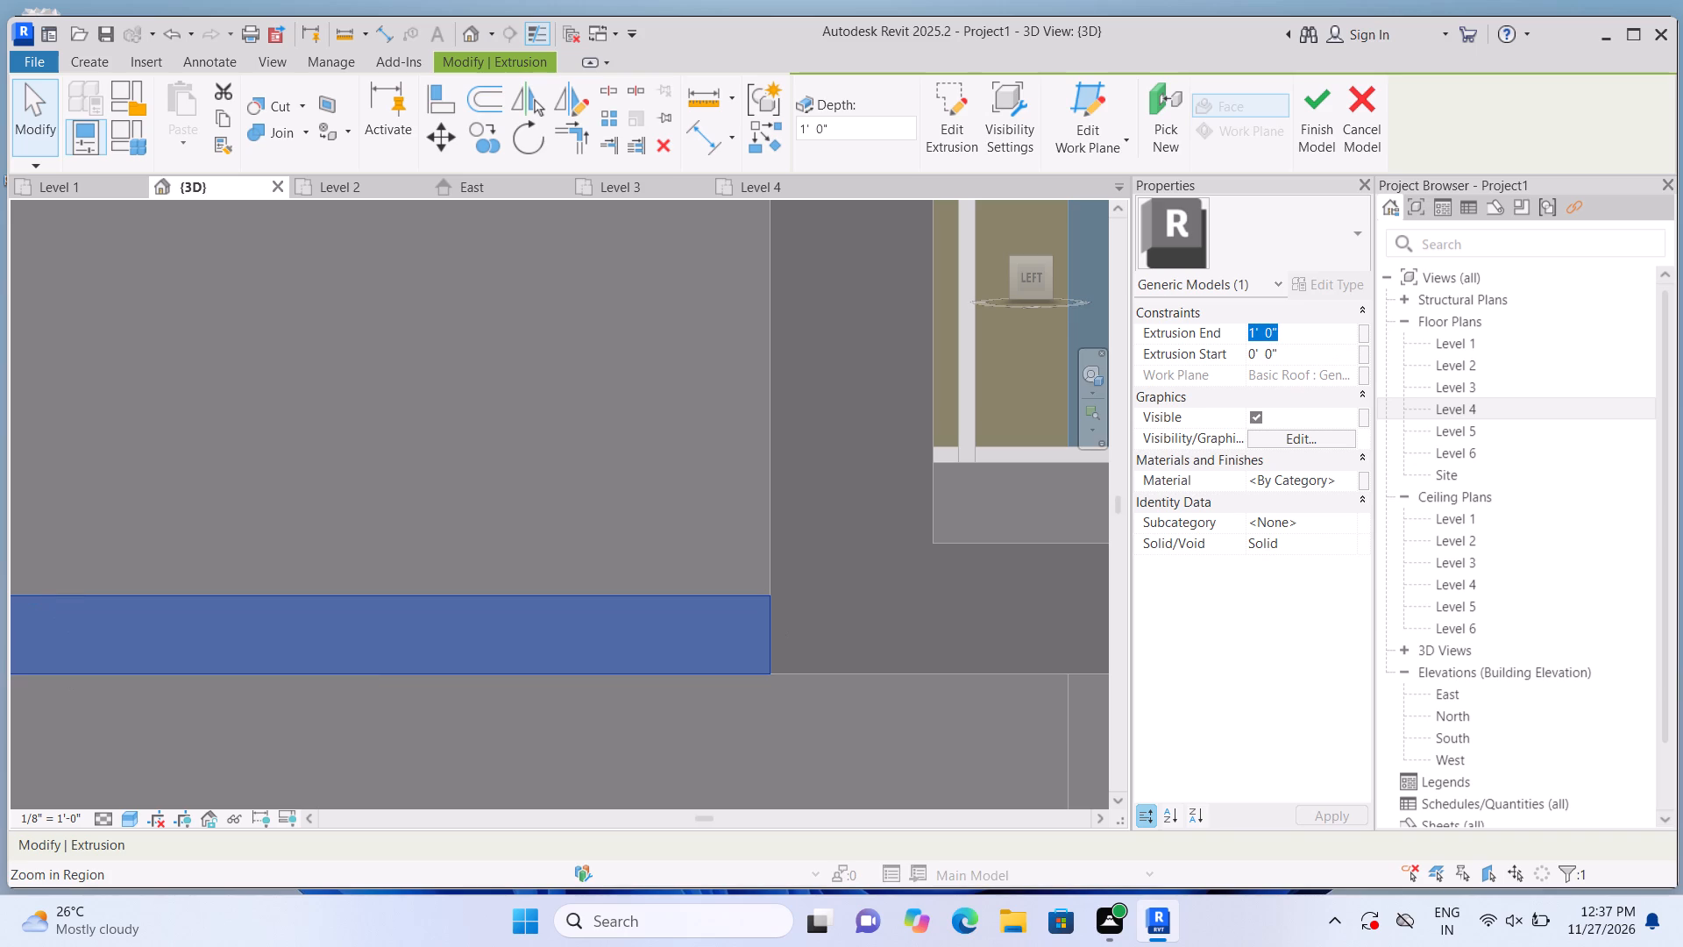
key("BackSpace")
type("9\"")
key("Return")
scroll(803, 611, "down", 5)
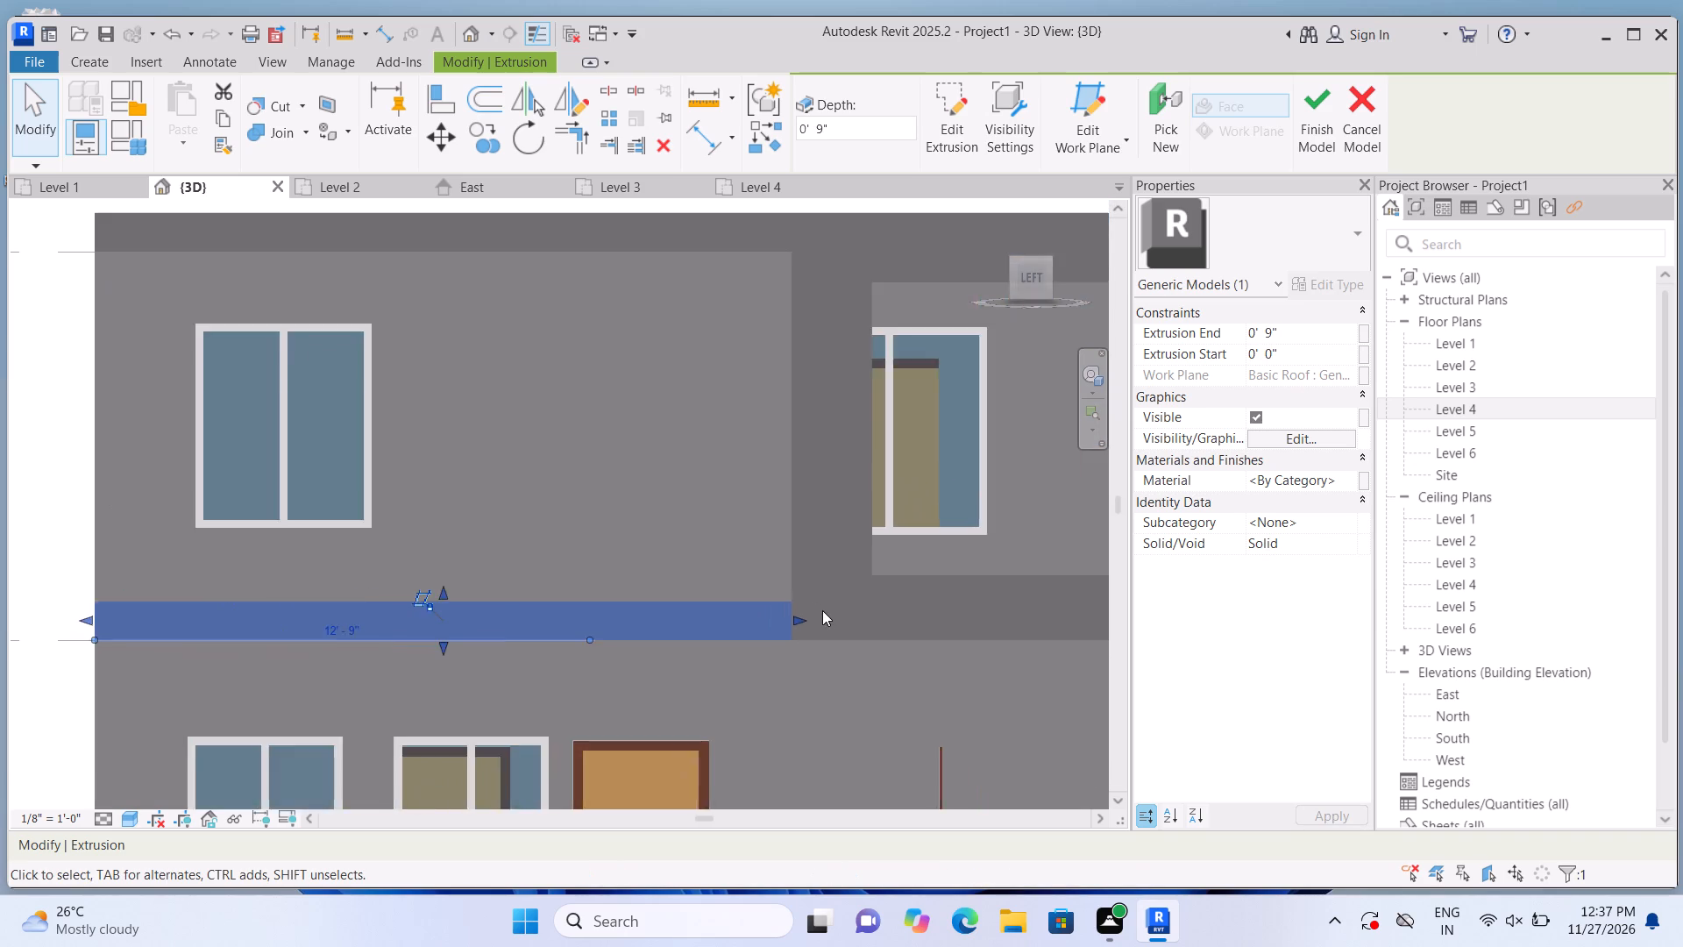
scroll(822, 610, "down", 4)
left_click(224, 596)
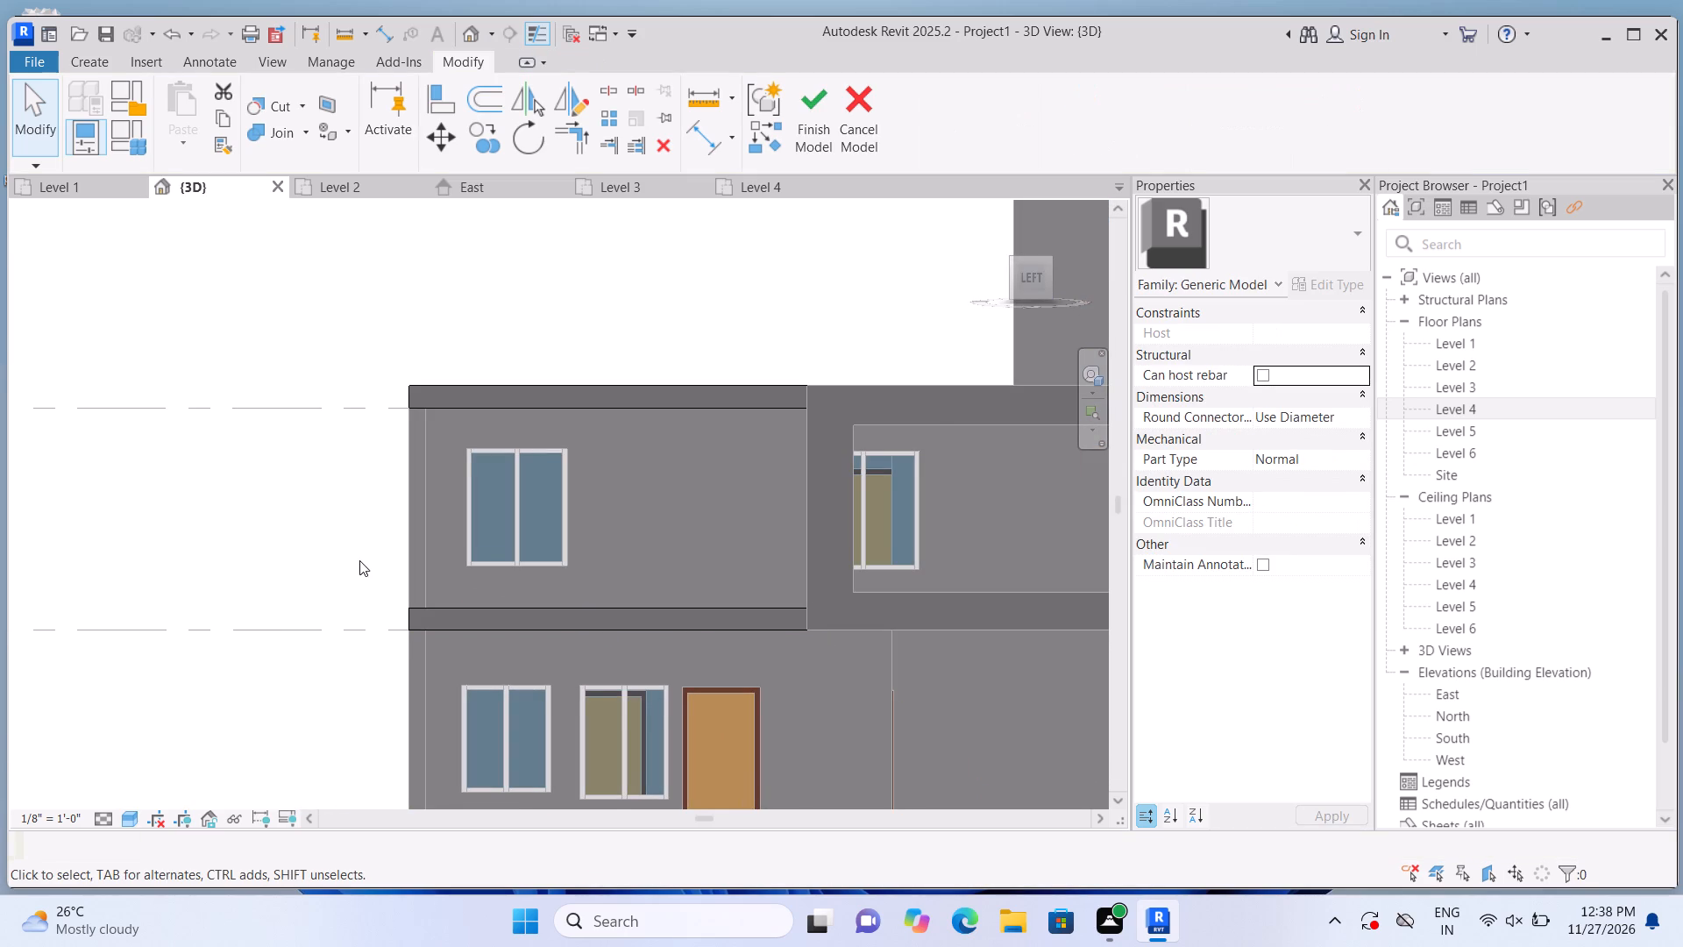
On the 9" wall's face, sketch a vertical extrusion rectangle about 9'-0" tall at the building corner, between the Level 3 roof edge and Level 2 band.
scroll(367, 568, "up", 1)
left_click(89, 55)
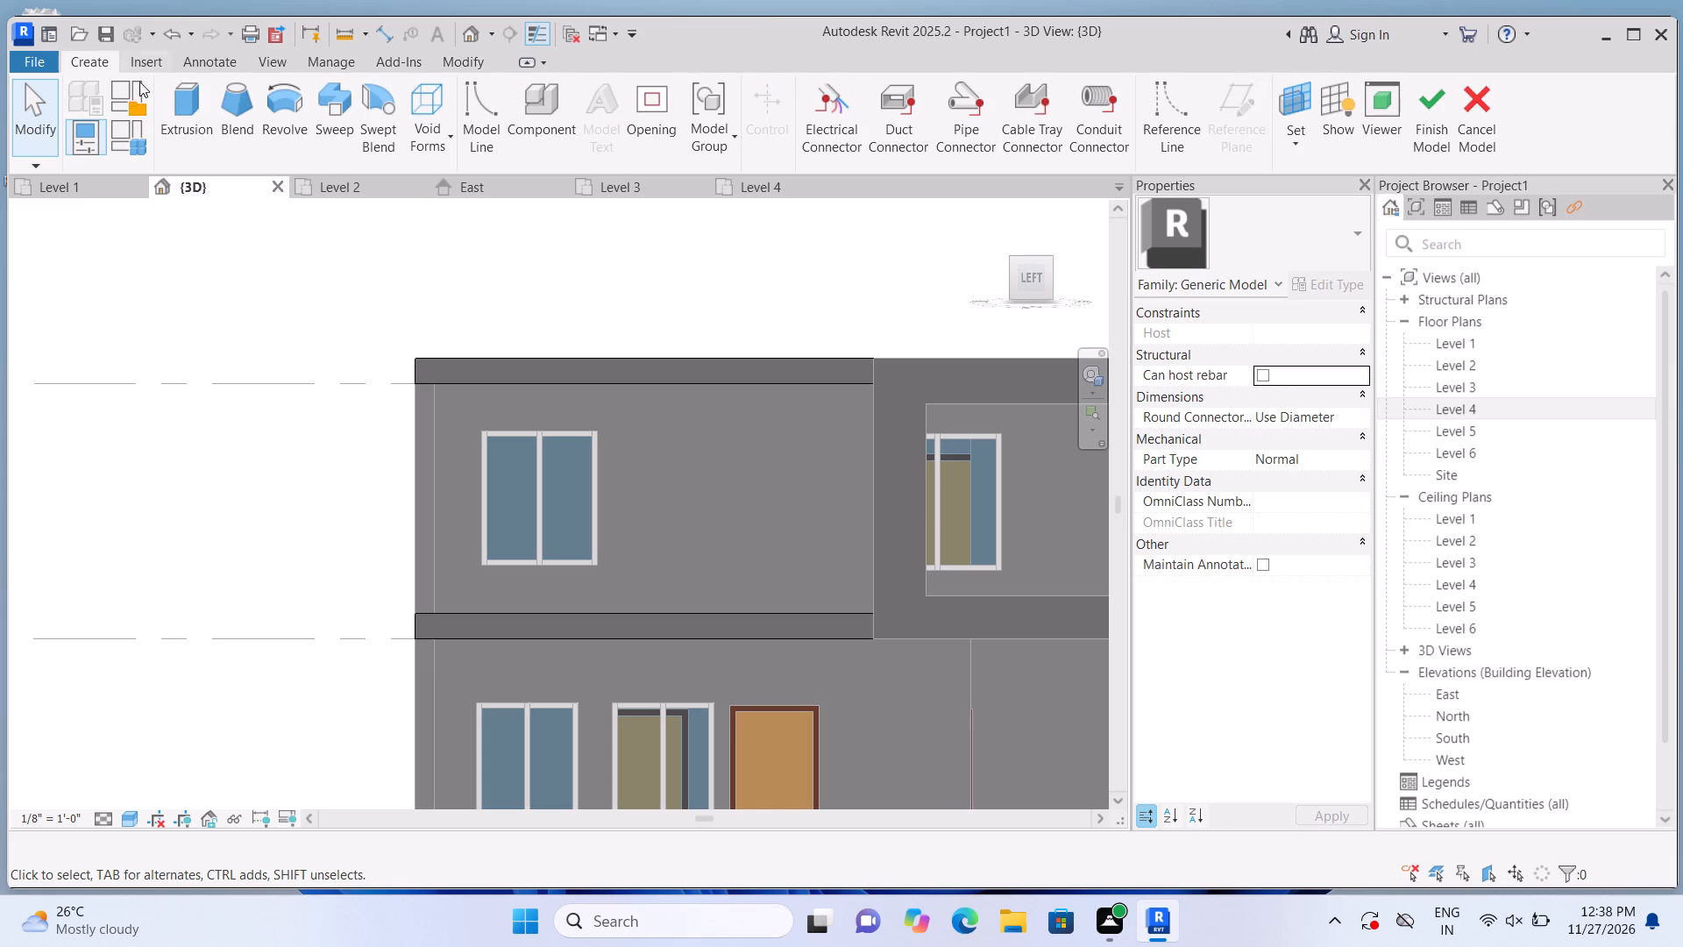
left_click(197, 113)
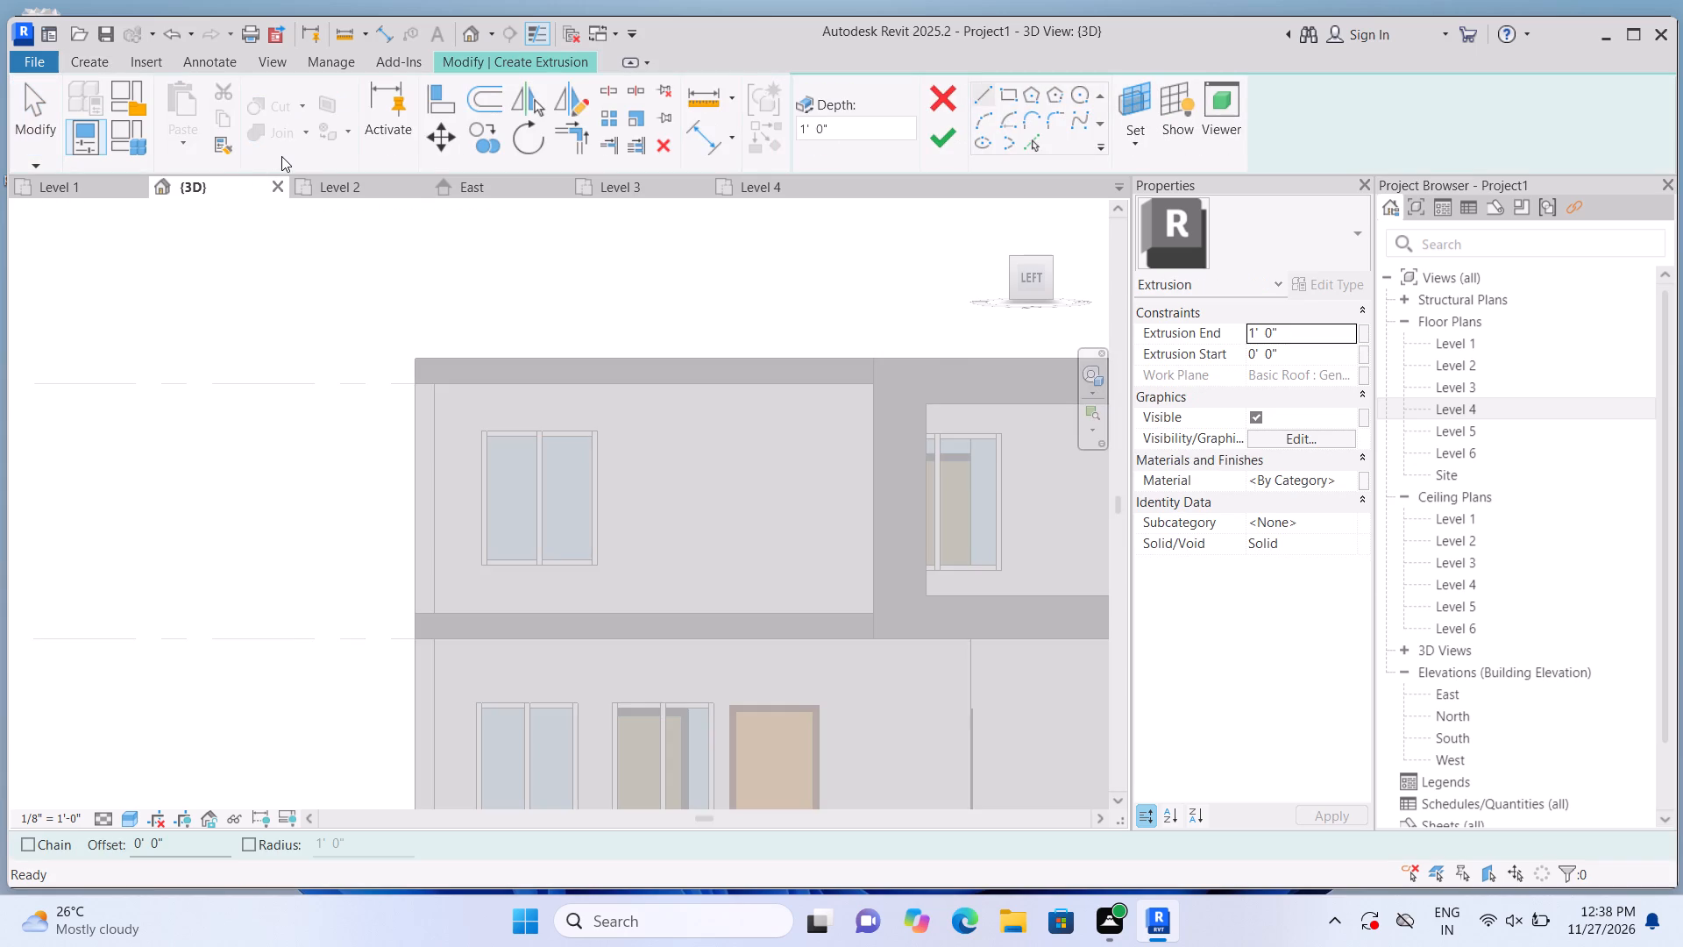
scroll(283, 157, "down", 1)
scroll(384, 390, "up", 6)
scroll(443, 470, "down", 4)
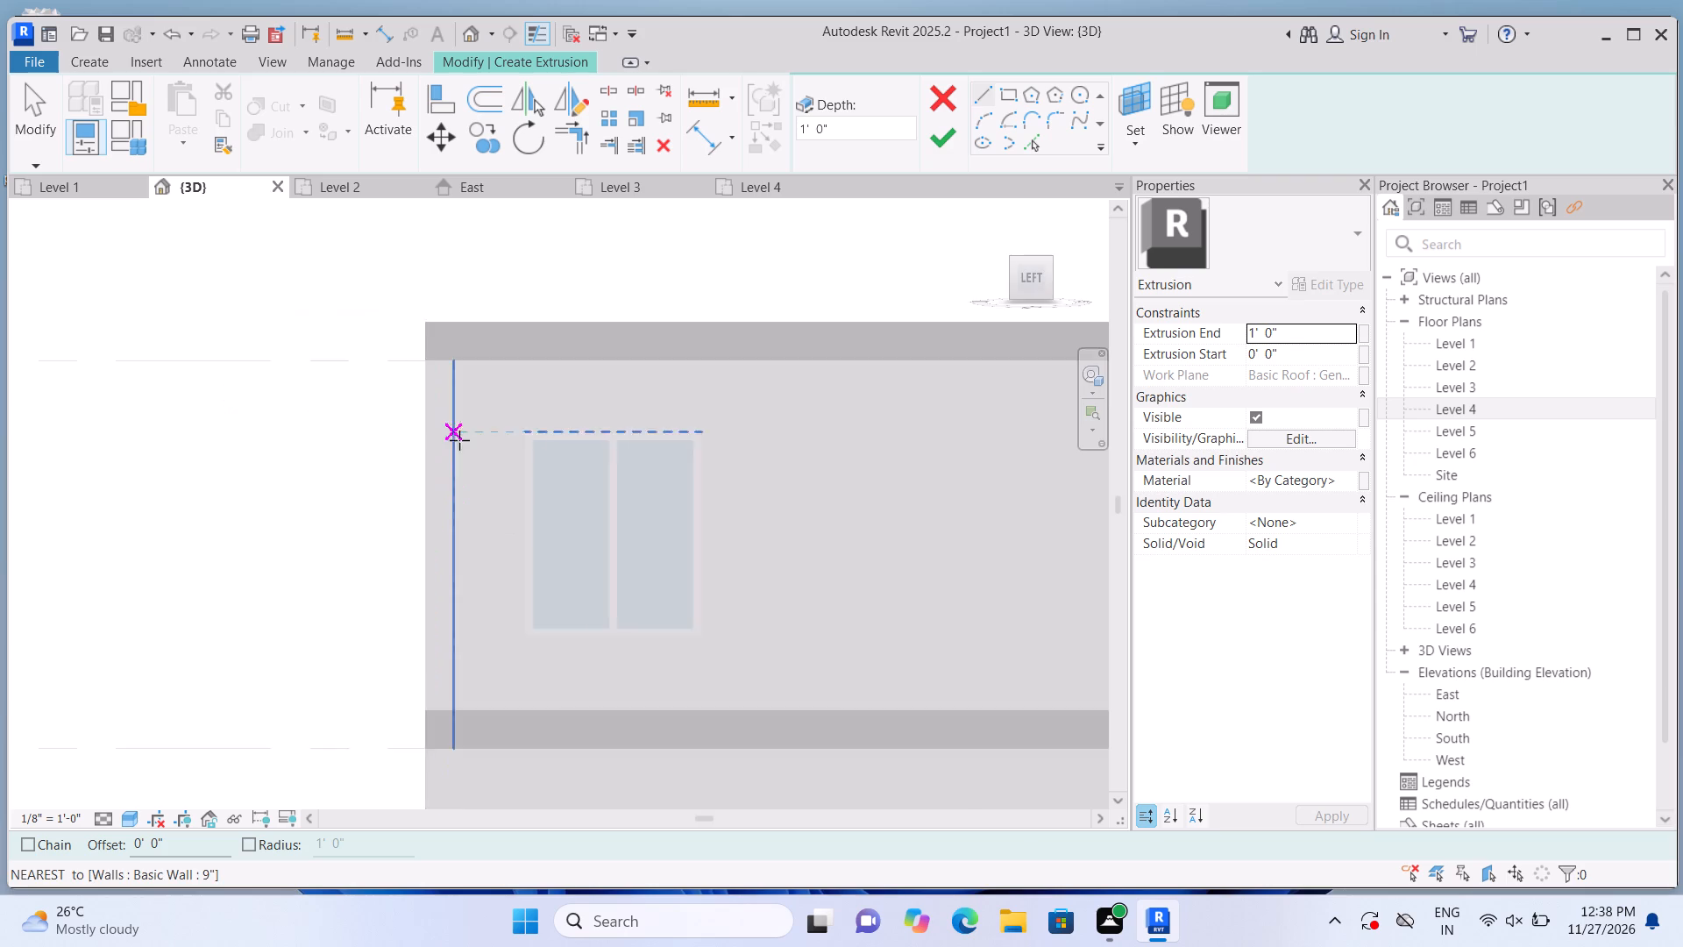
scroll(459, 440, "down", 2)
scroll(450, 545, "up", 7)
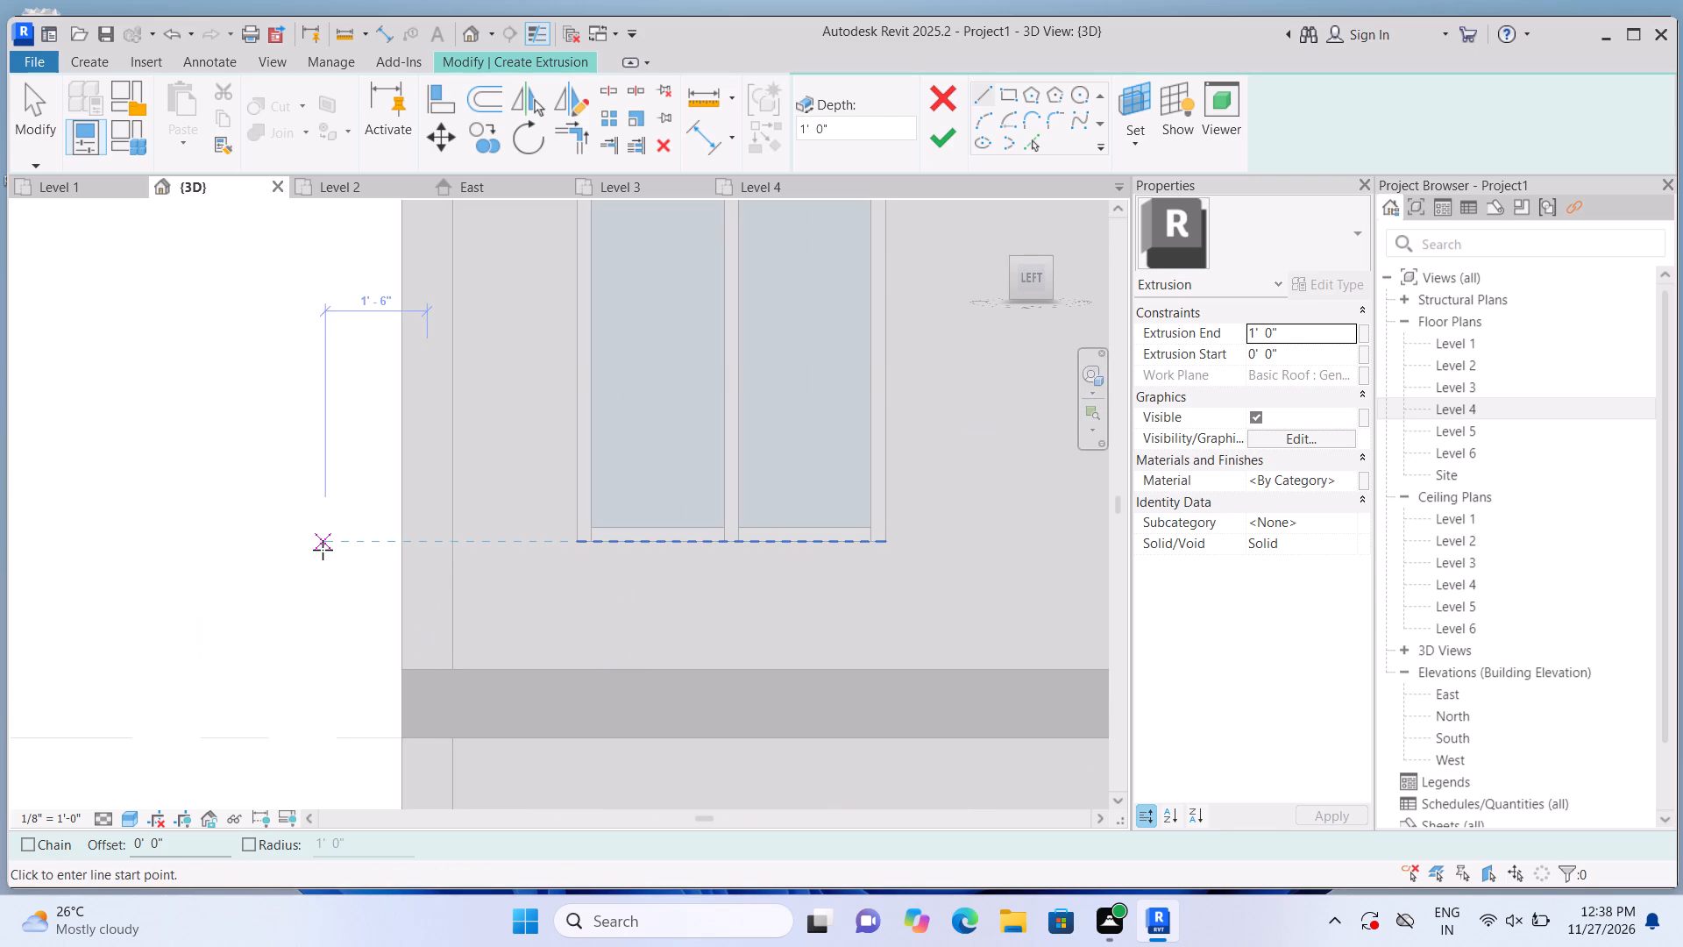
key("Escape")
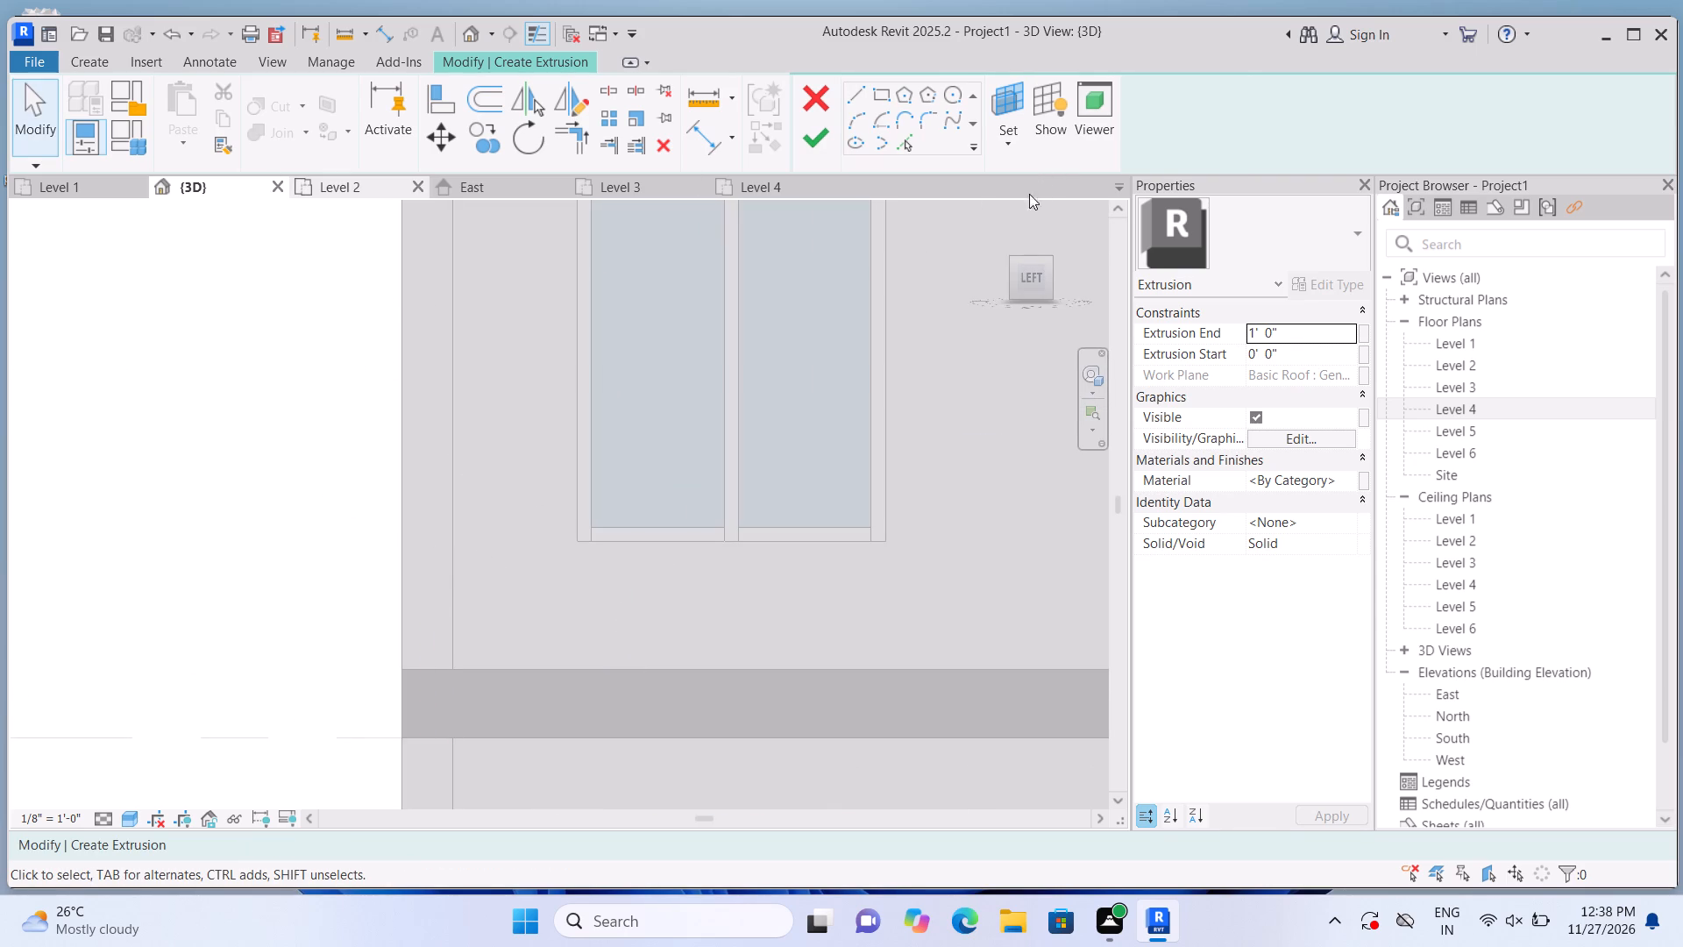
left_click(1021, 156)
left_click(1029, 210)
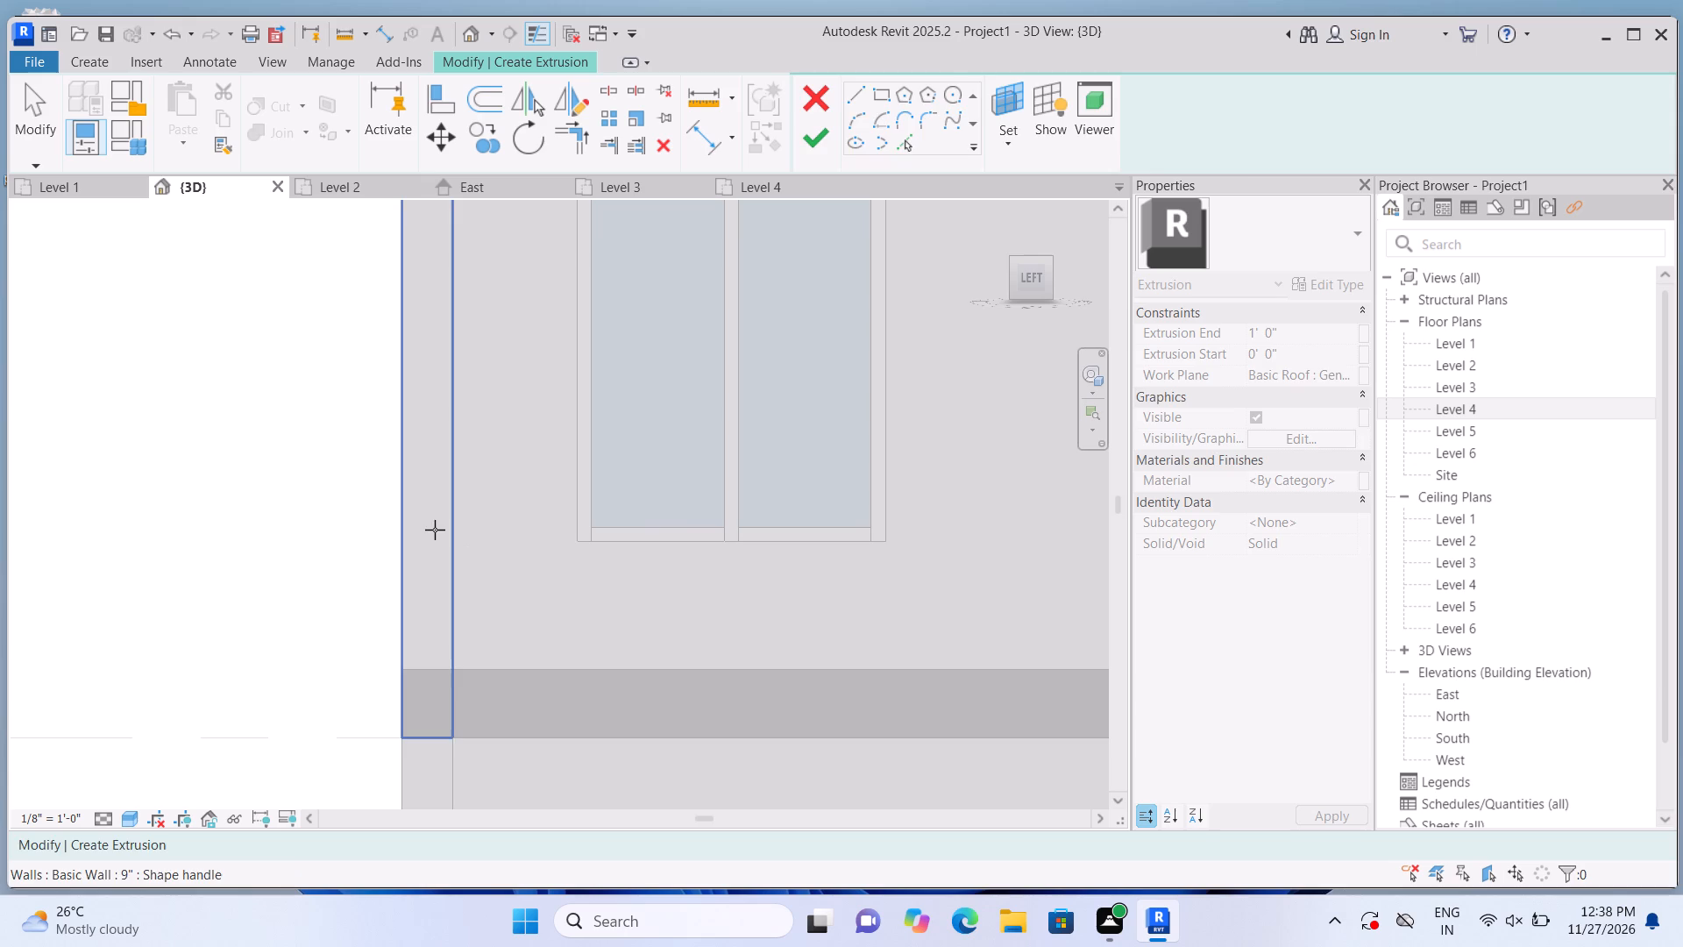
left_click(435, 530)
left_click(1013, 92)
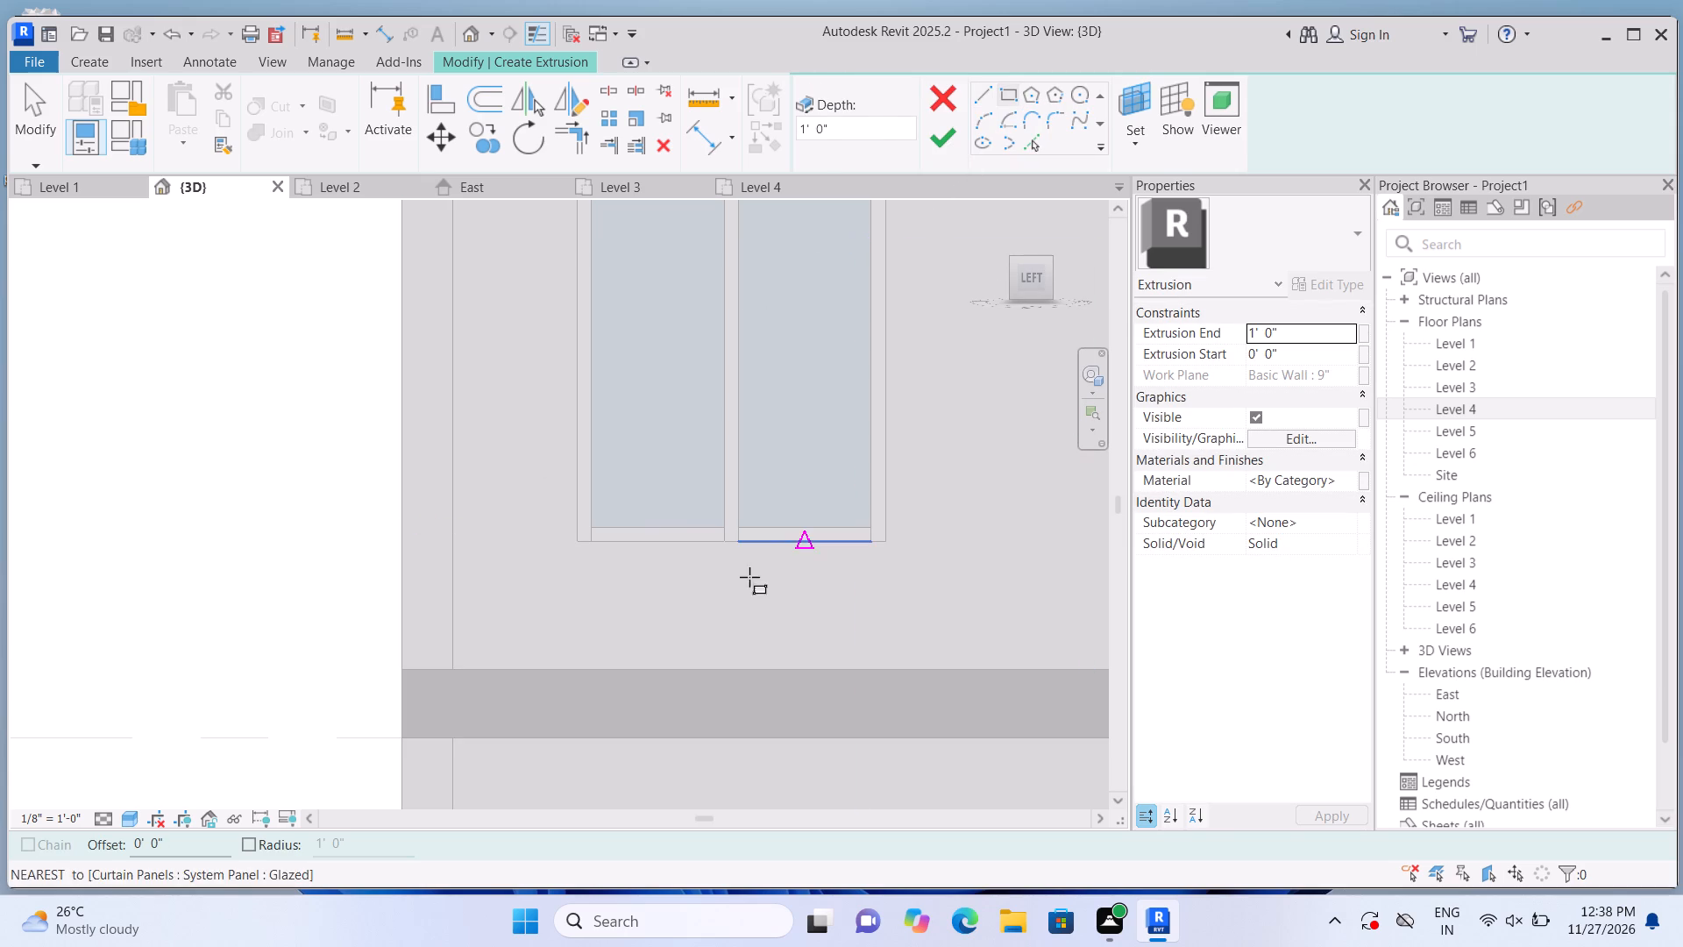
scroll(692, 591, "down", 5)
scroll(663, 331, "up", 3)
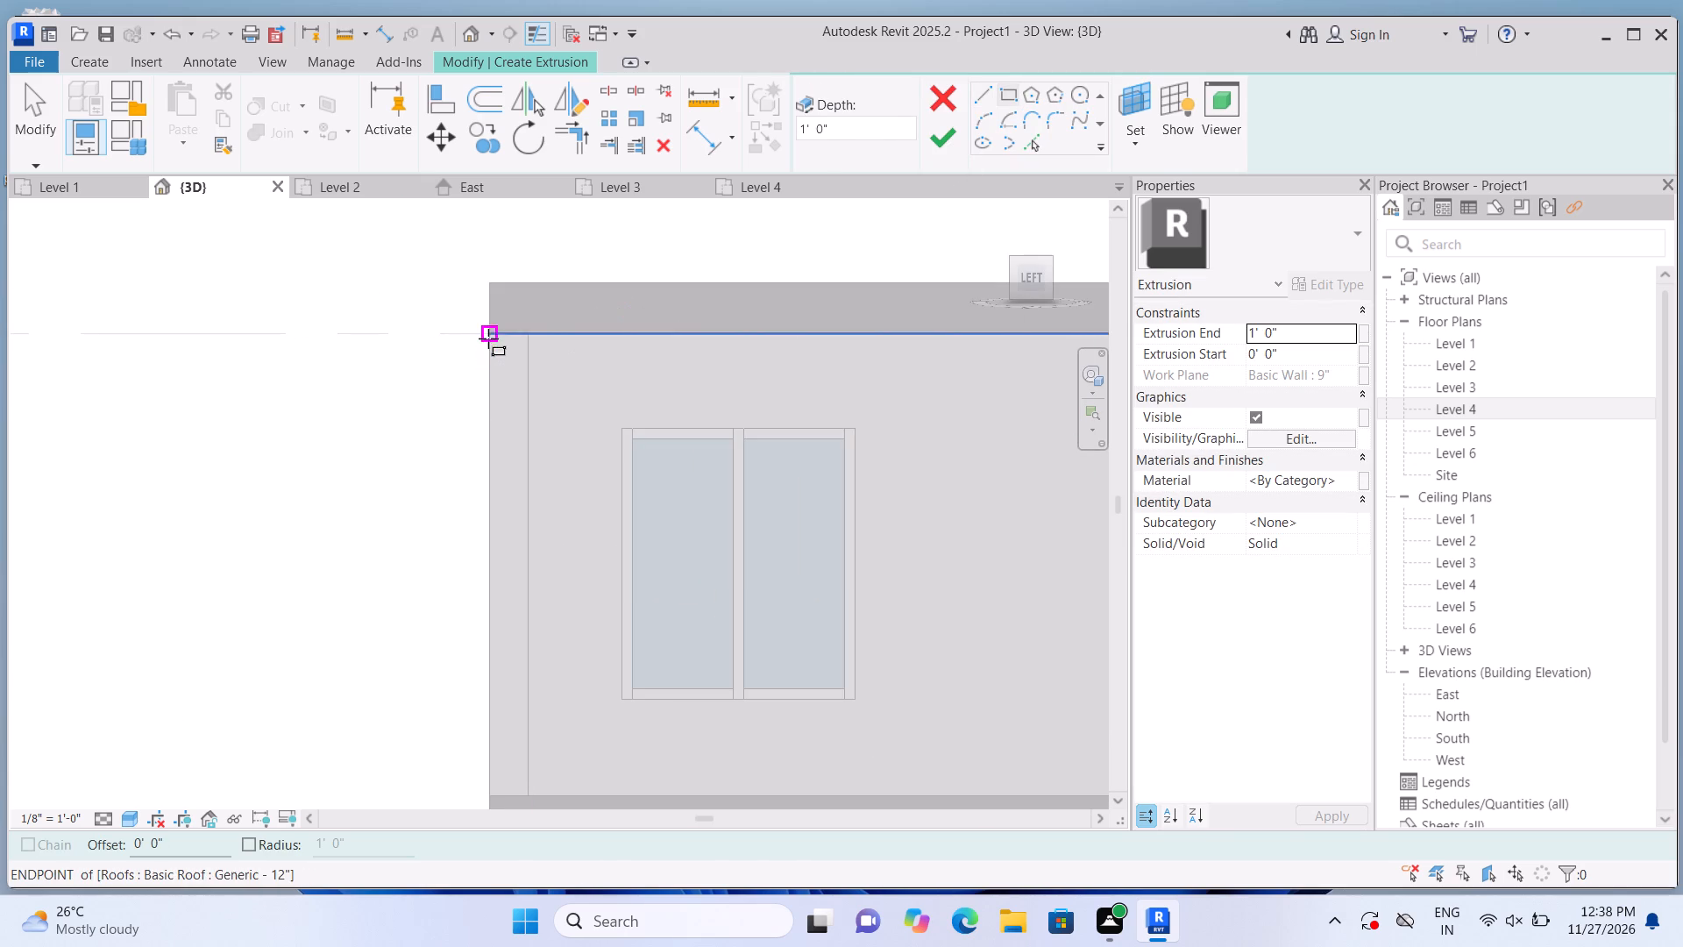
left_click(489, 336)
scroll(525, 414, "down", 4)
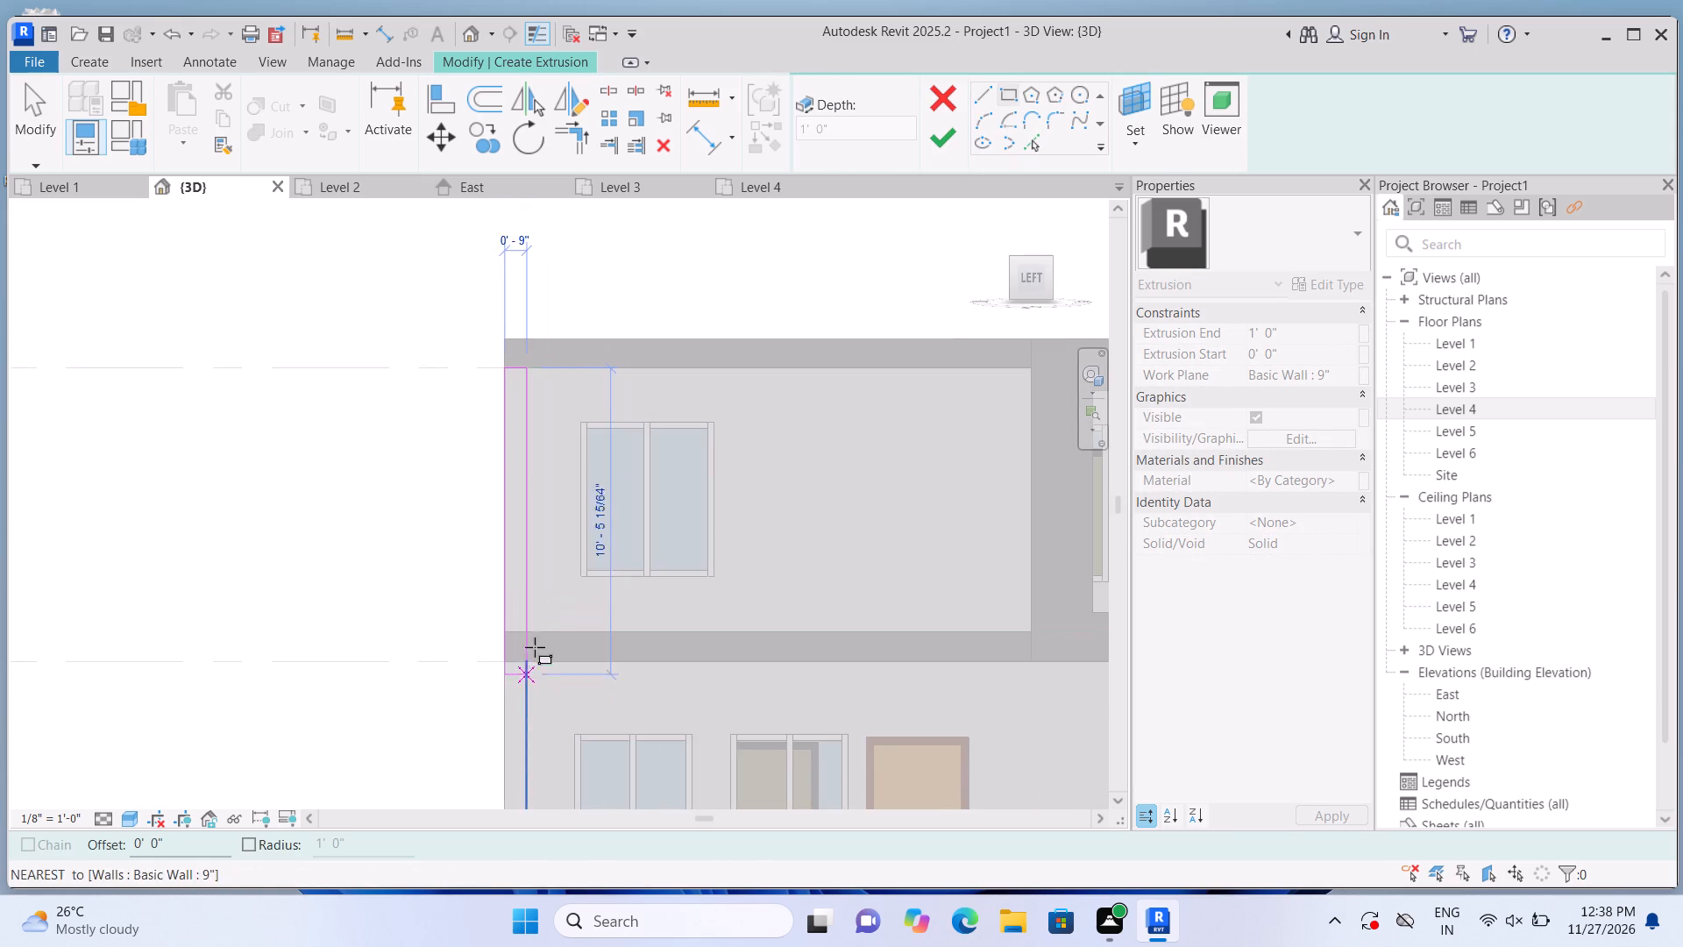
scroll(537, 642, "up", 8)
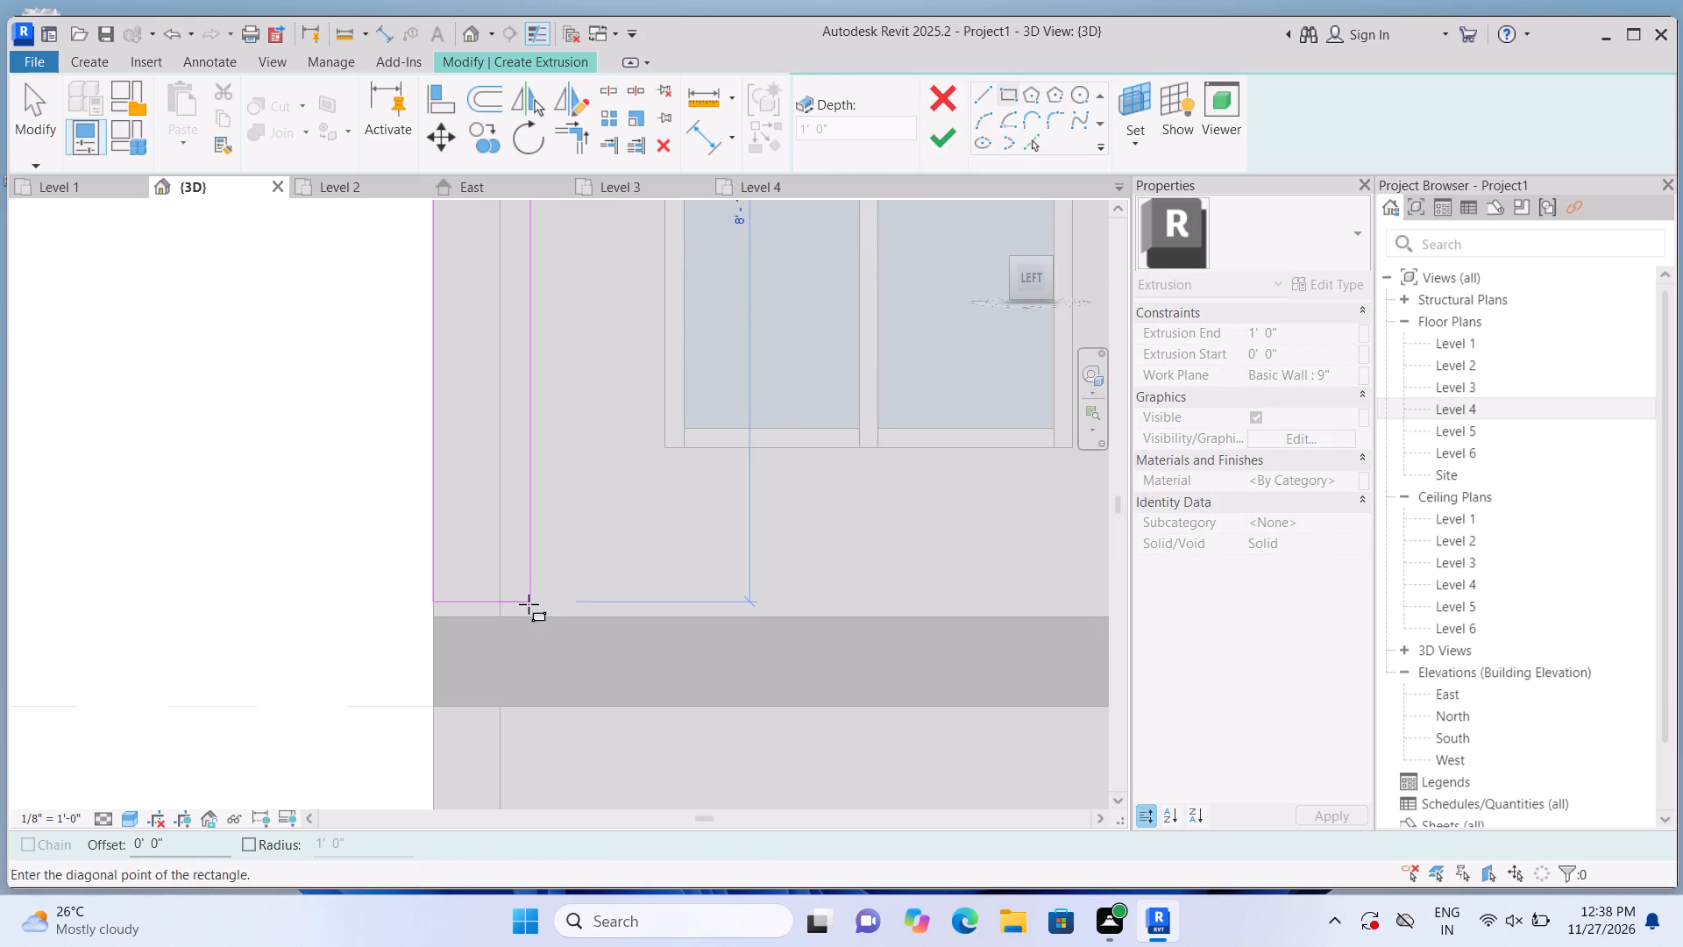
left_click(517, 617)
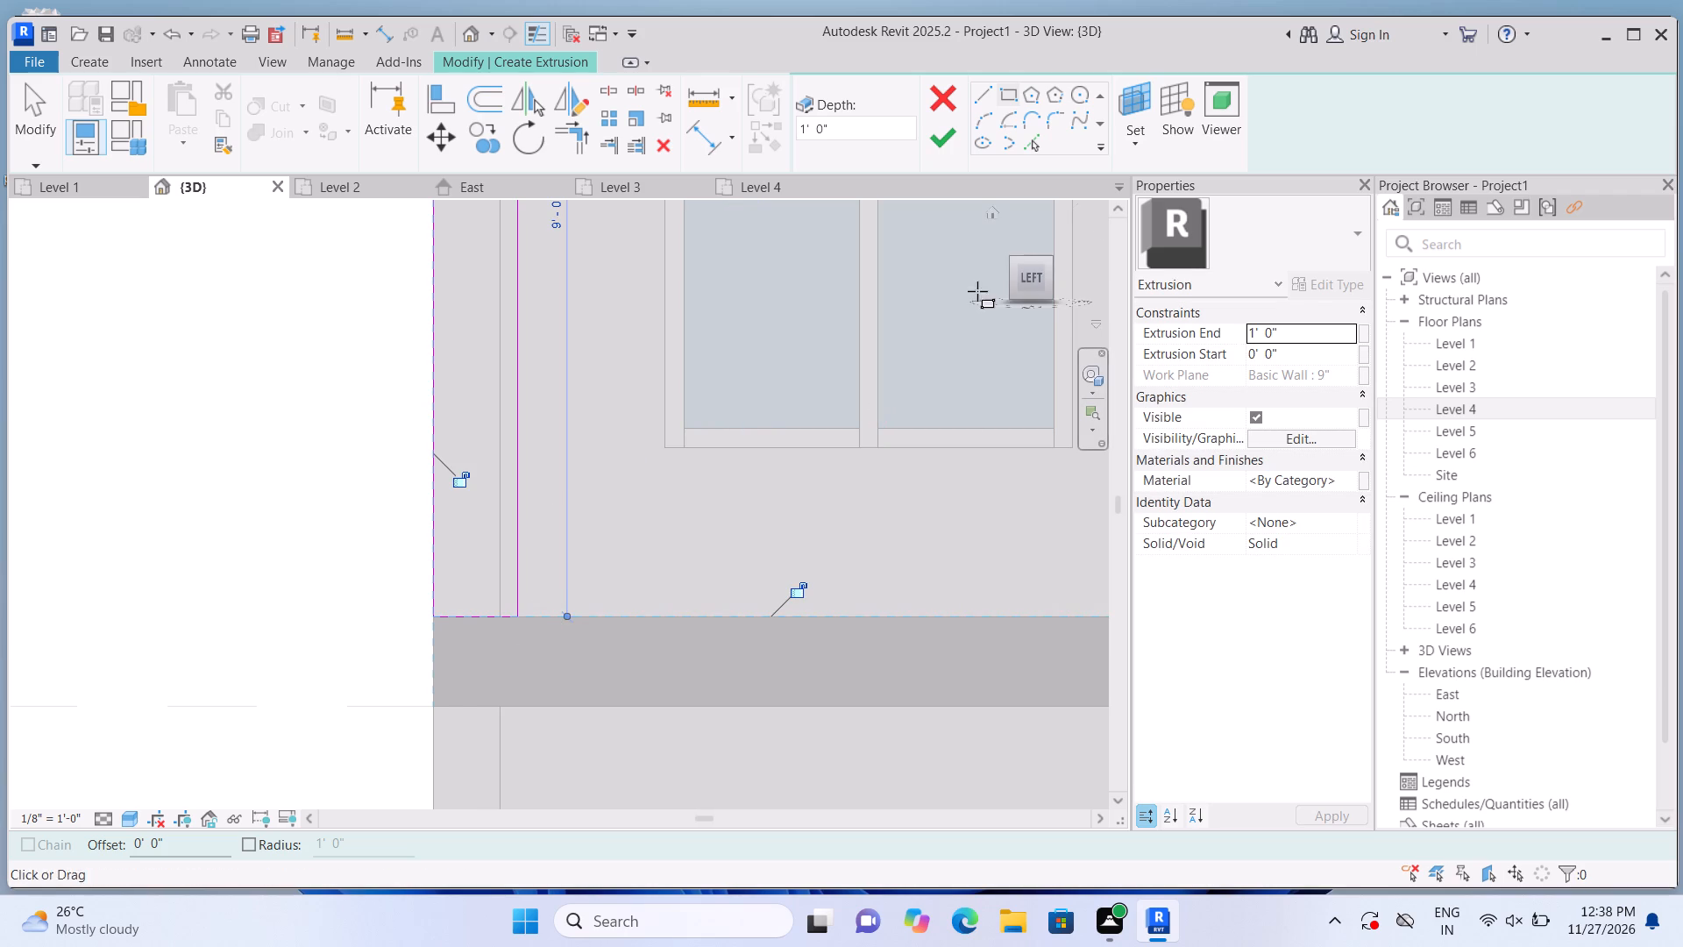
Set the Extrusion End of the vertical corner strip to 9" and finish its sketch.
left_click(1313, 333)
key("BackSpace")
type("9\"")
key("Return")
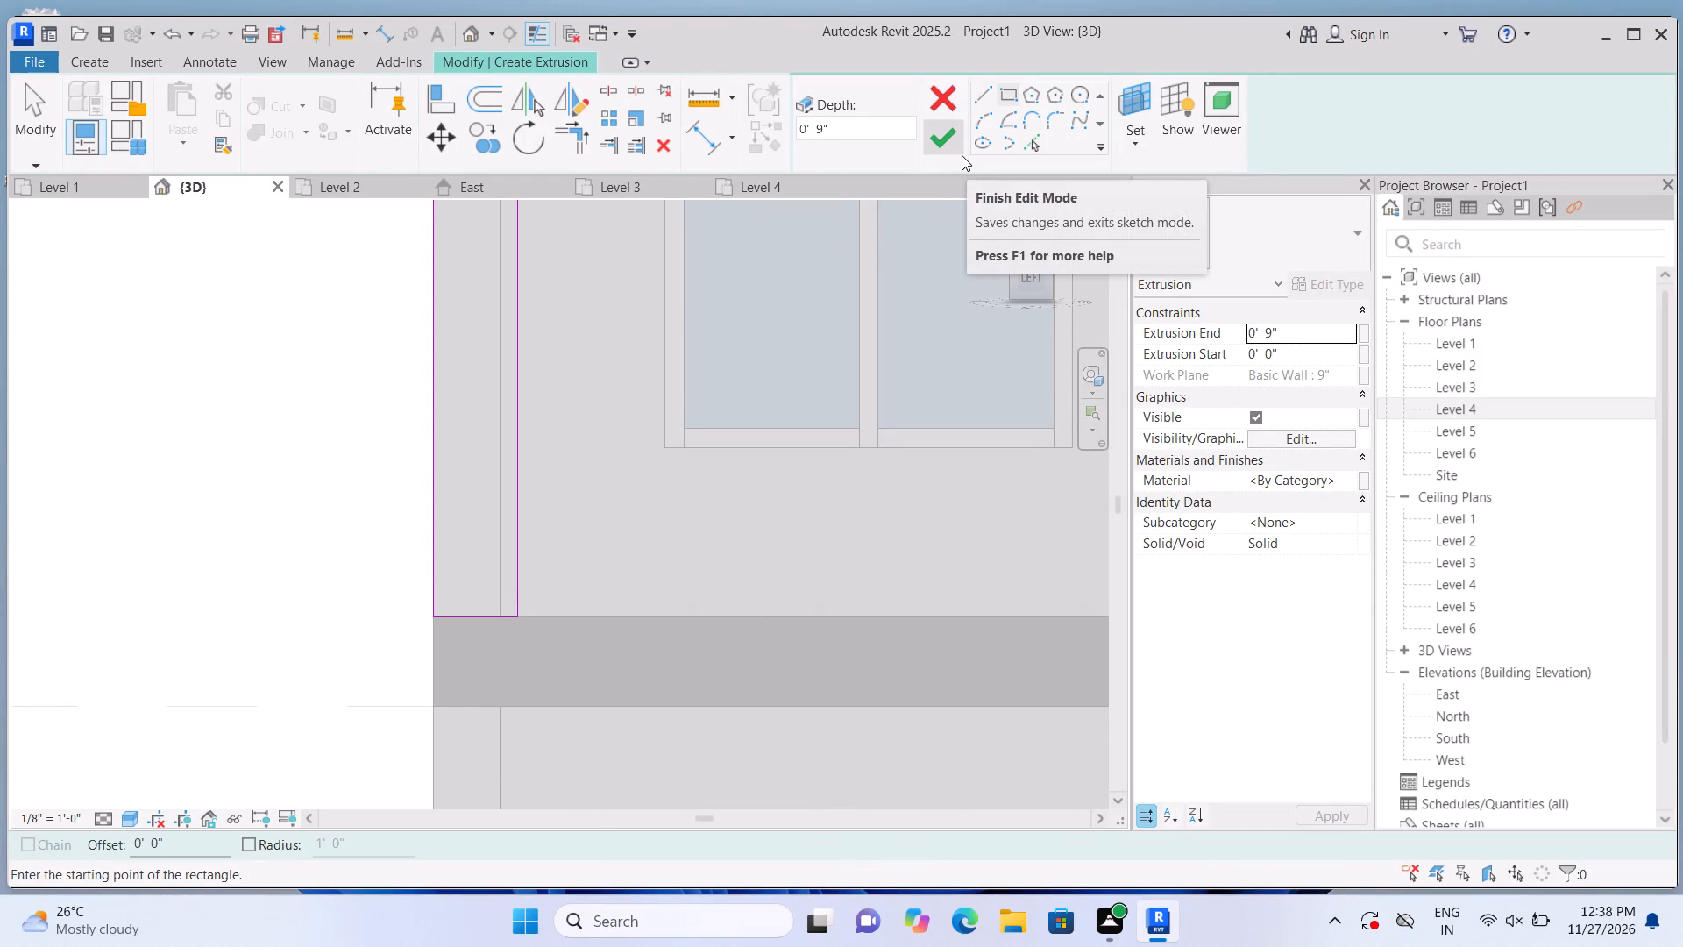
left_click(942, 153)
left_click(297, 597)
scroll(345, 775, "down", 2)
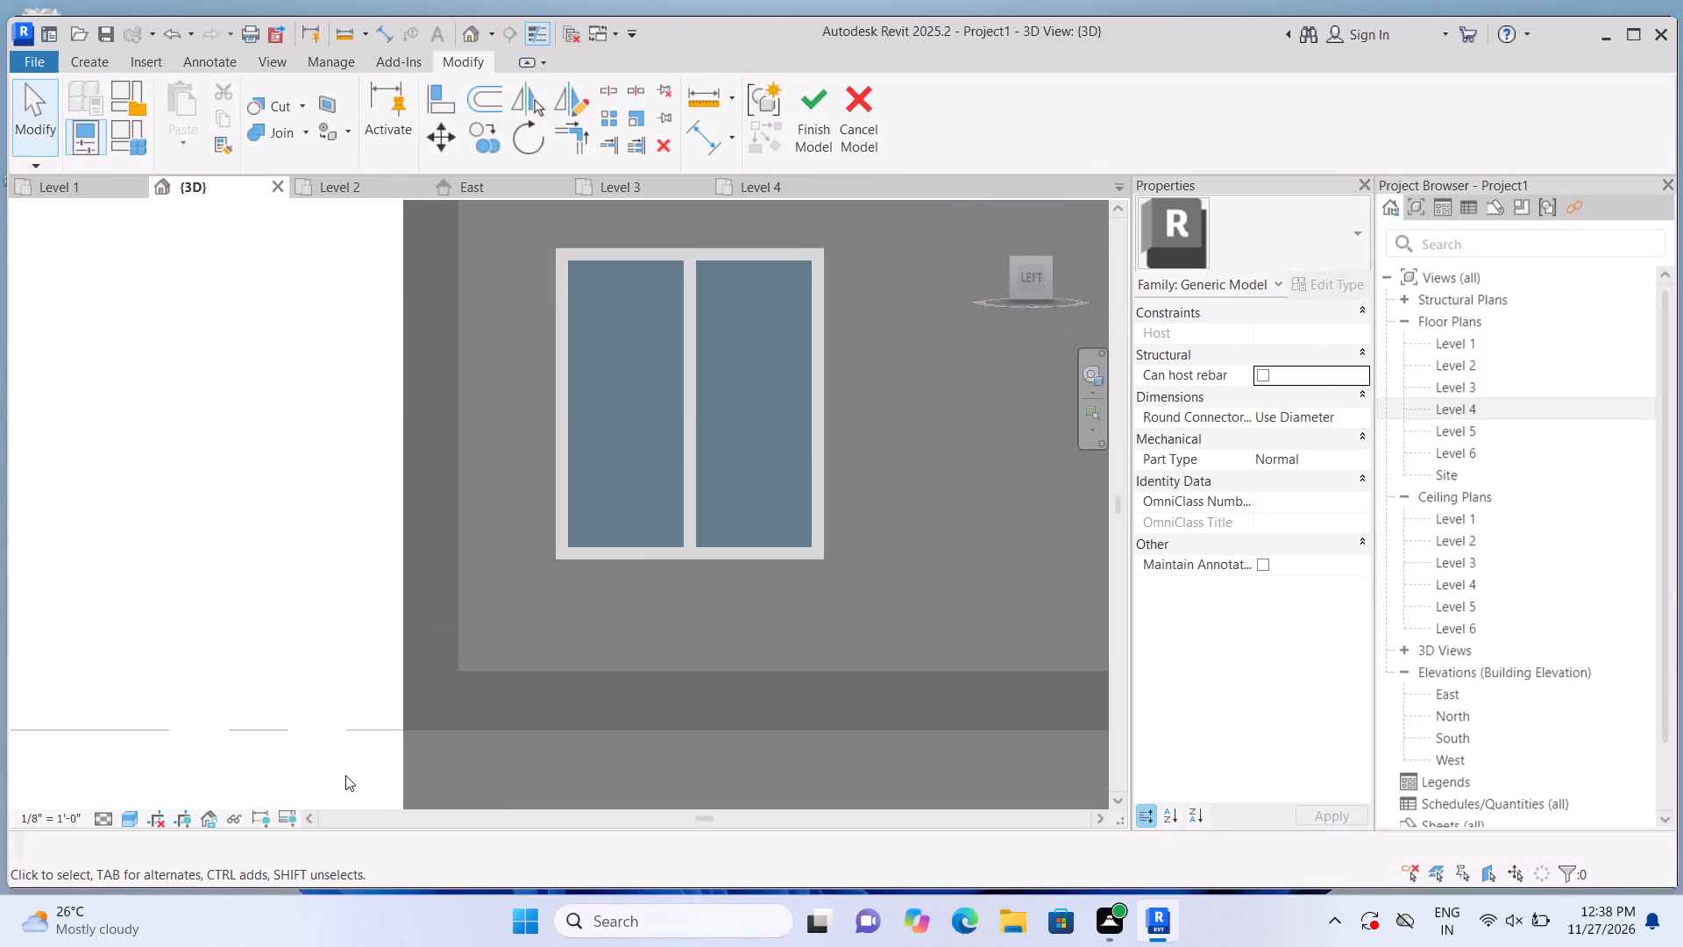
scroll(345, 775, "down", 4)
scroll(423, 750, "down", 1)
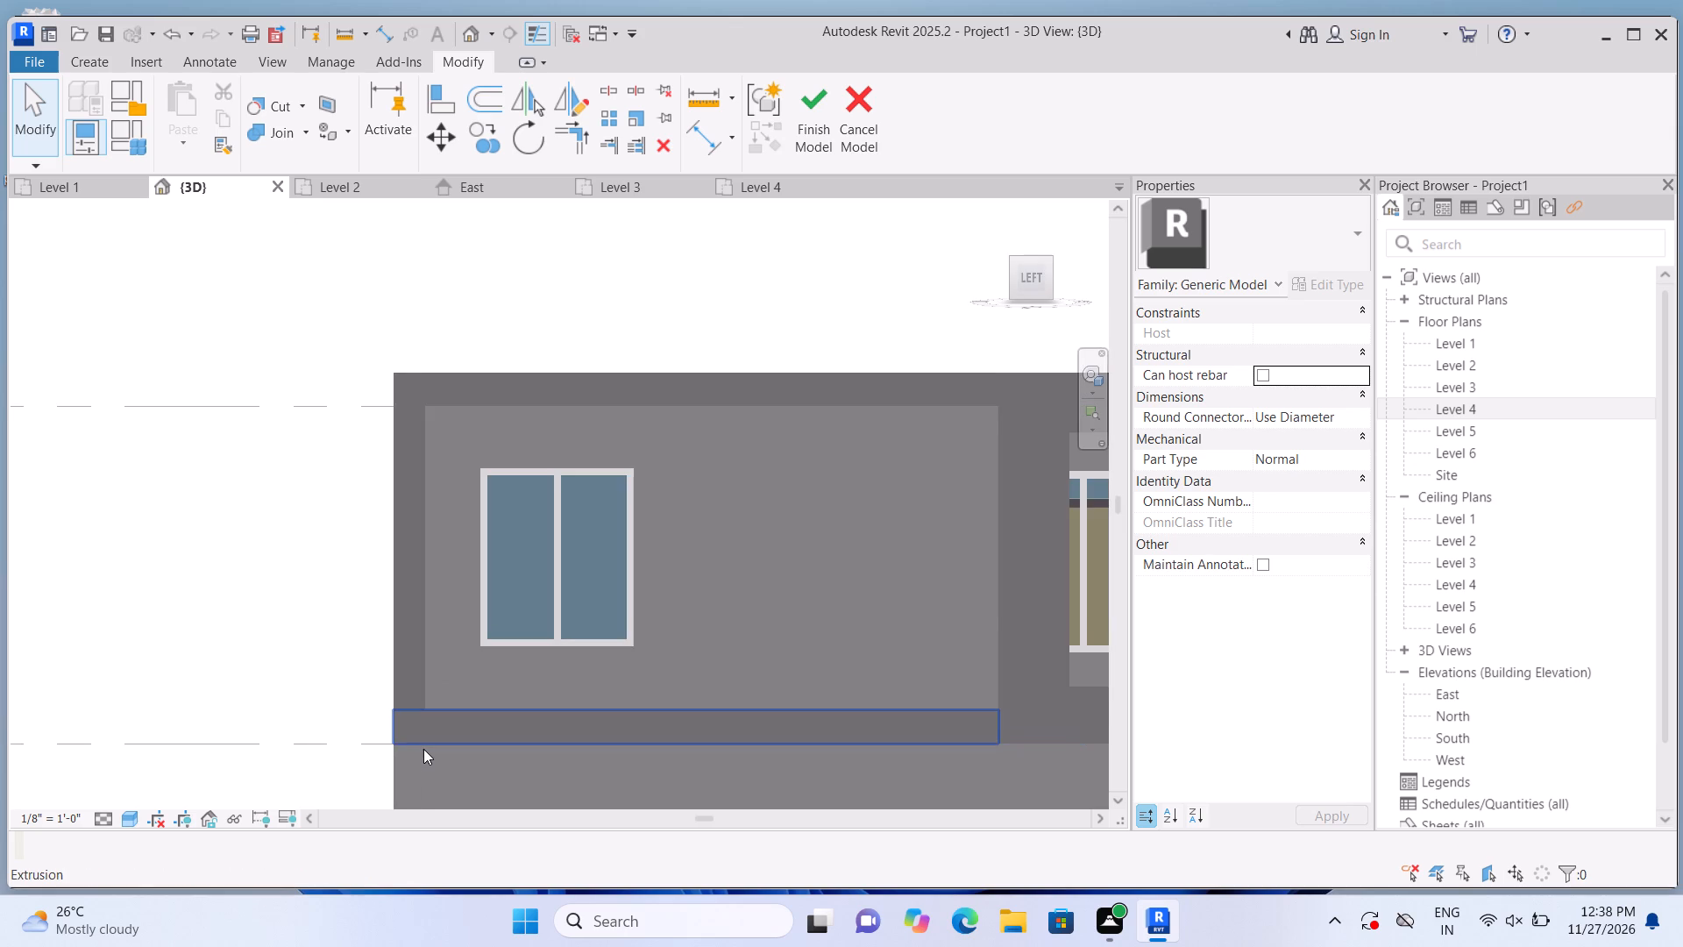
scroll(428, 758, "up", 1)
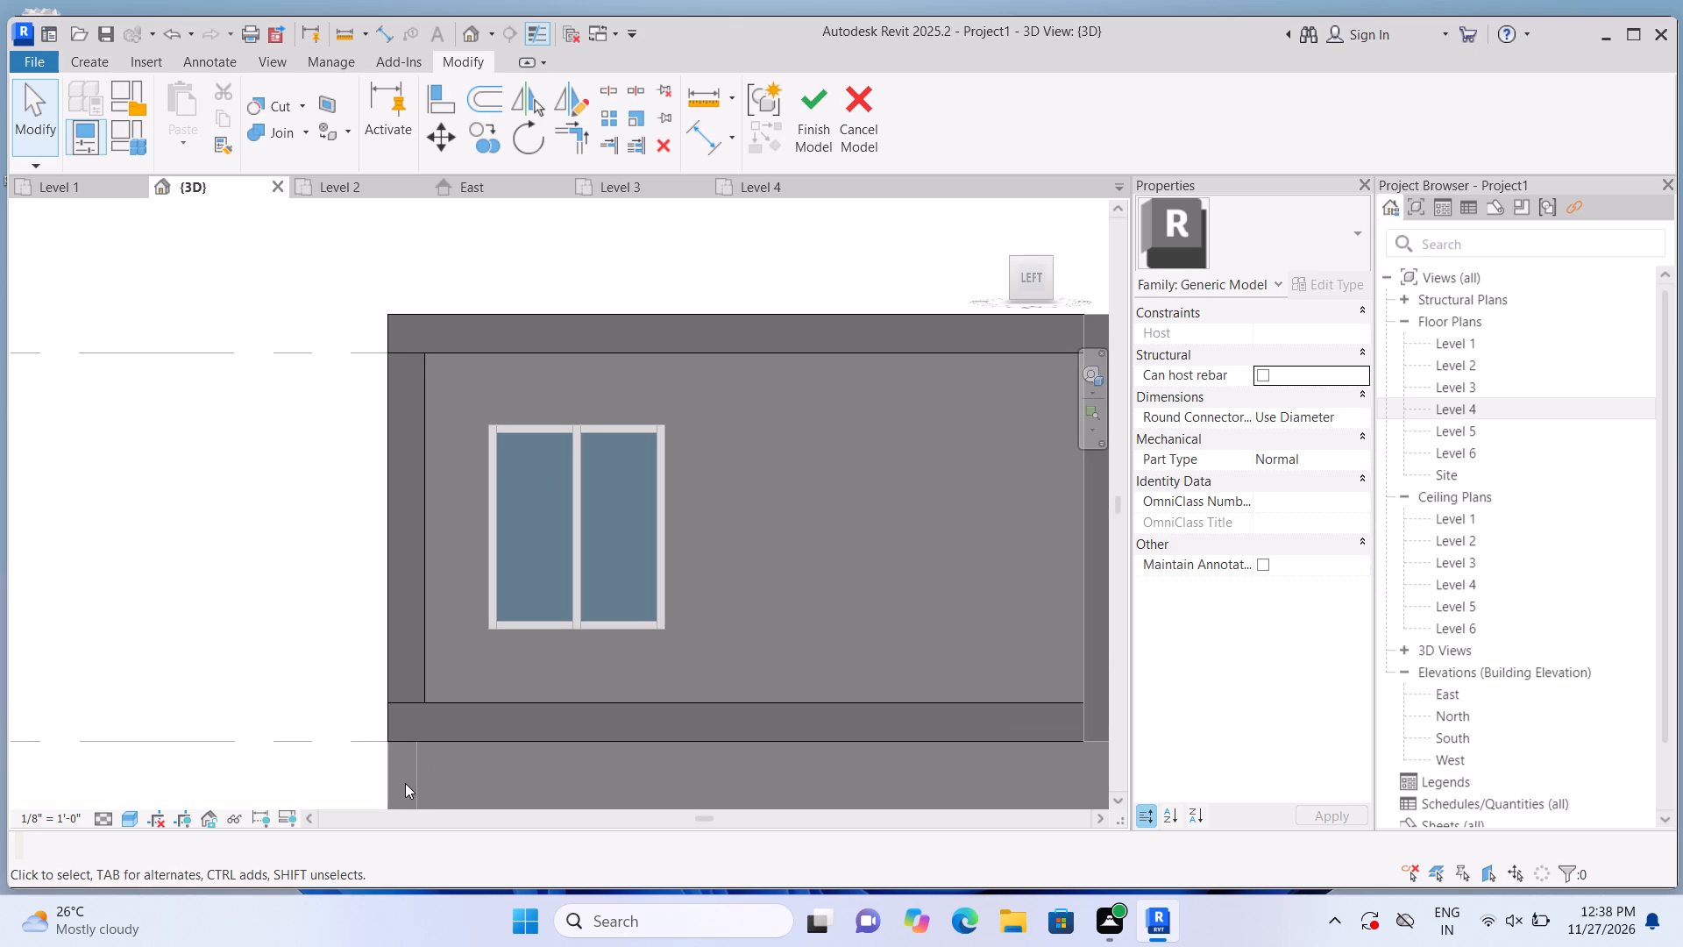
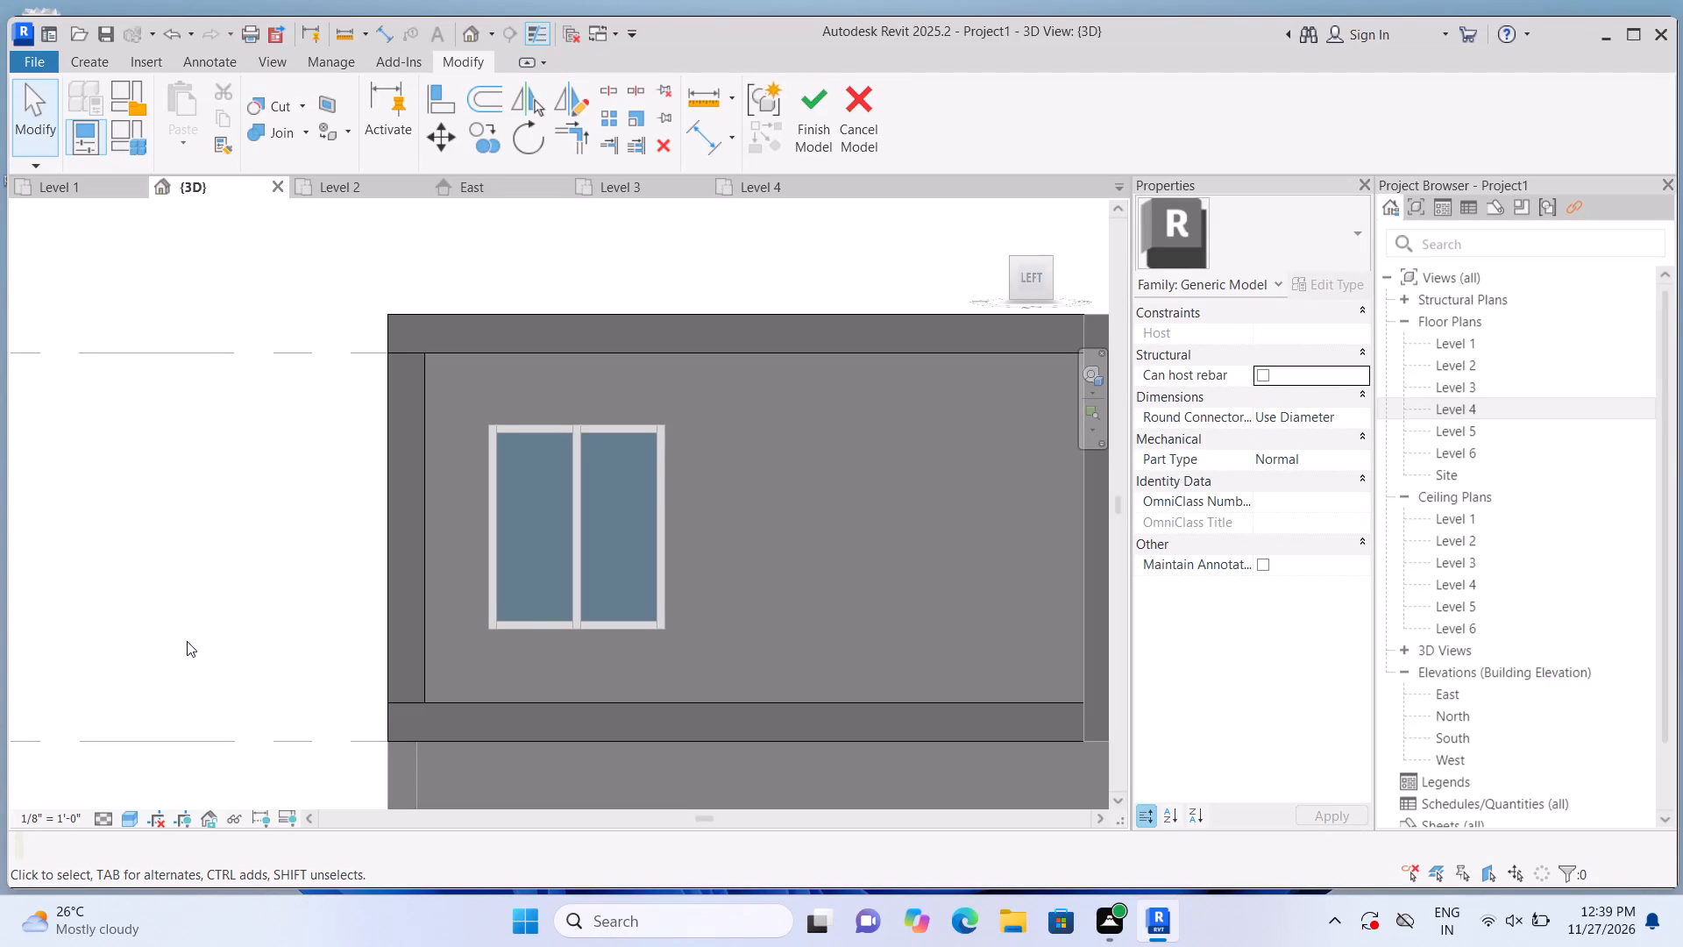
Stretch the Level 2 band extrusion's top edge upward to align with the bottom edge of the adjacent bay's recessed wall.
scroll(273, 689, "down", 1)
scroll(412, 559, "down", 7)
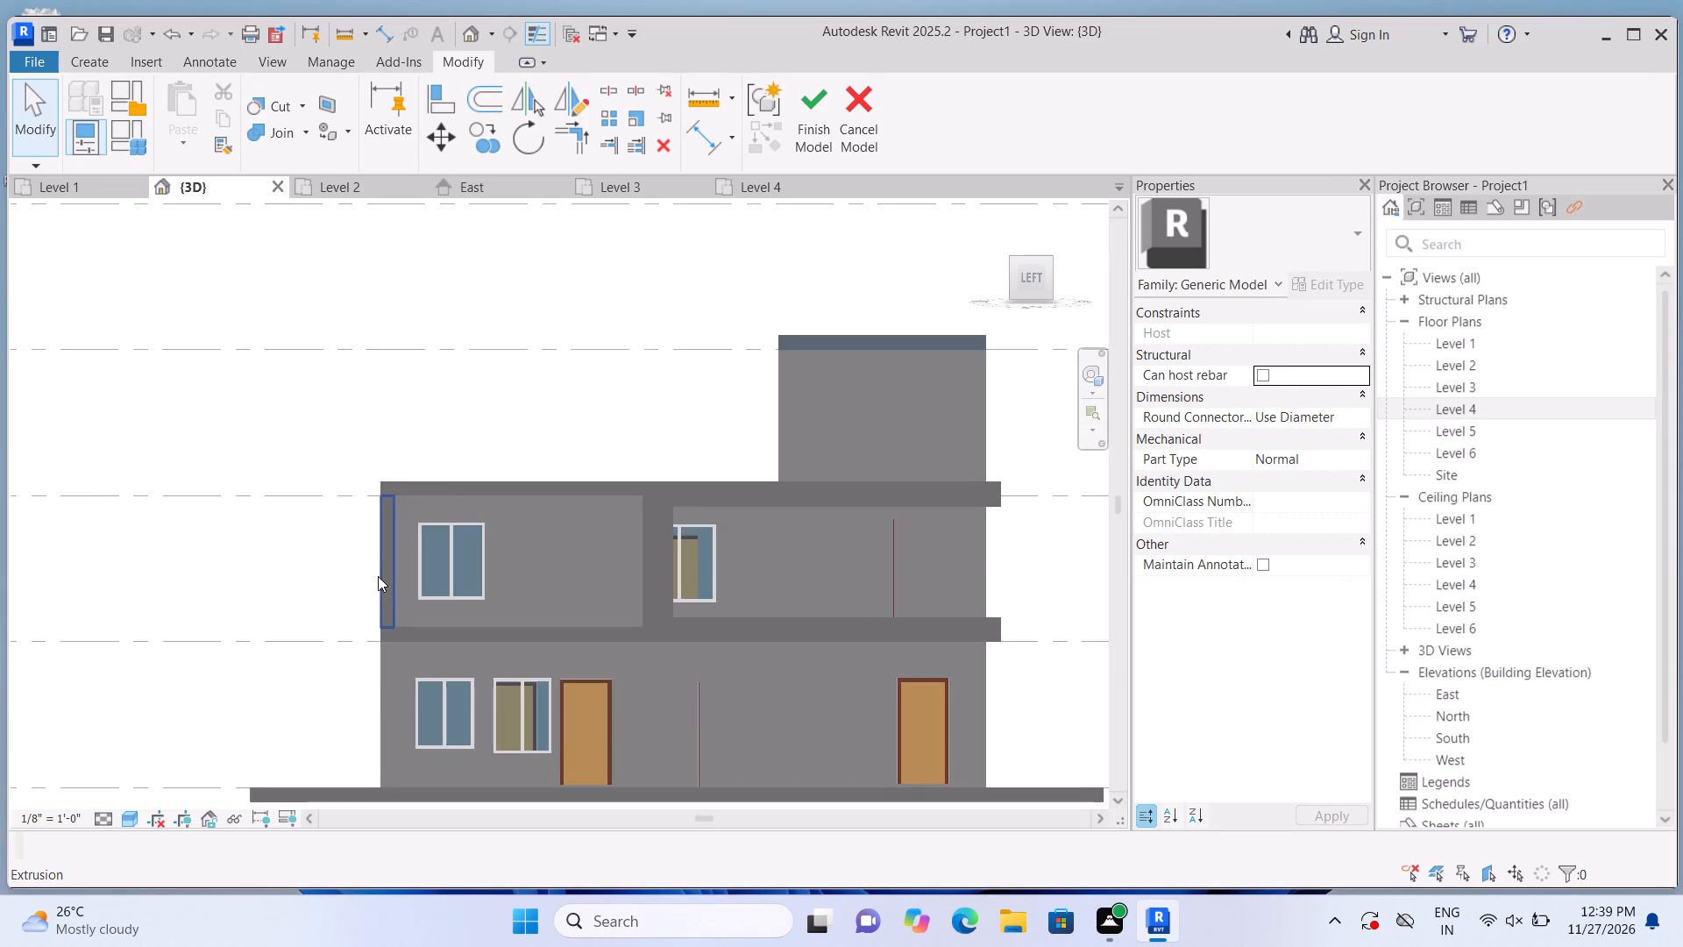
scroll(563, 666, "up", 7)
left_click(555, 611)
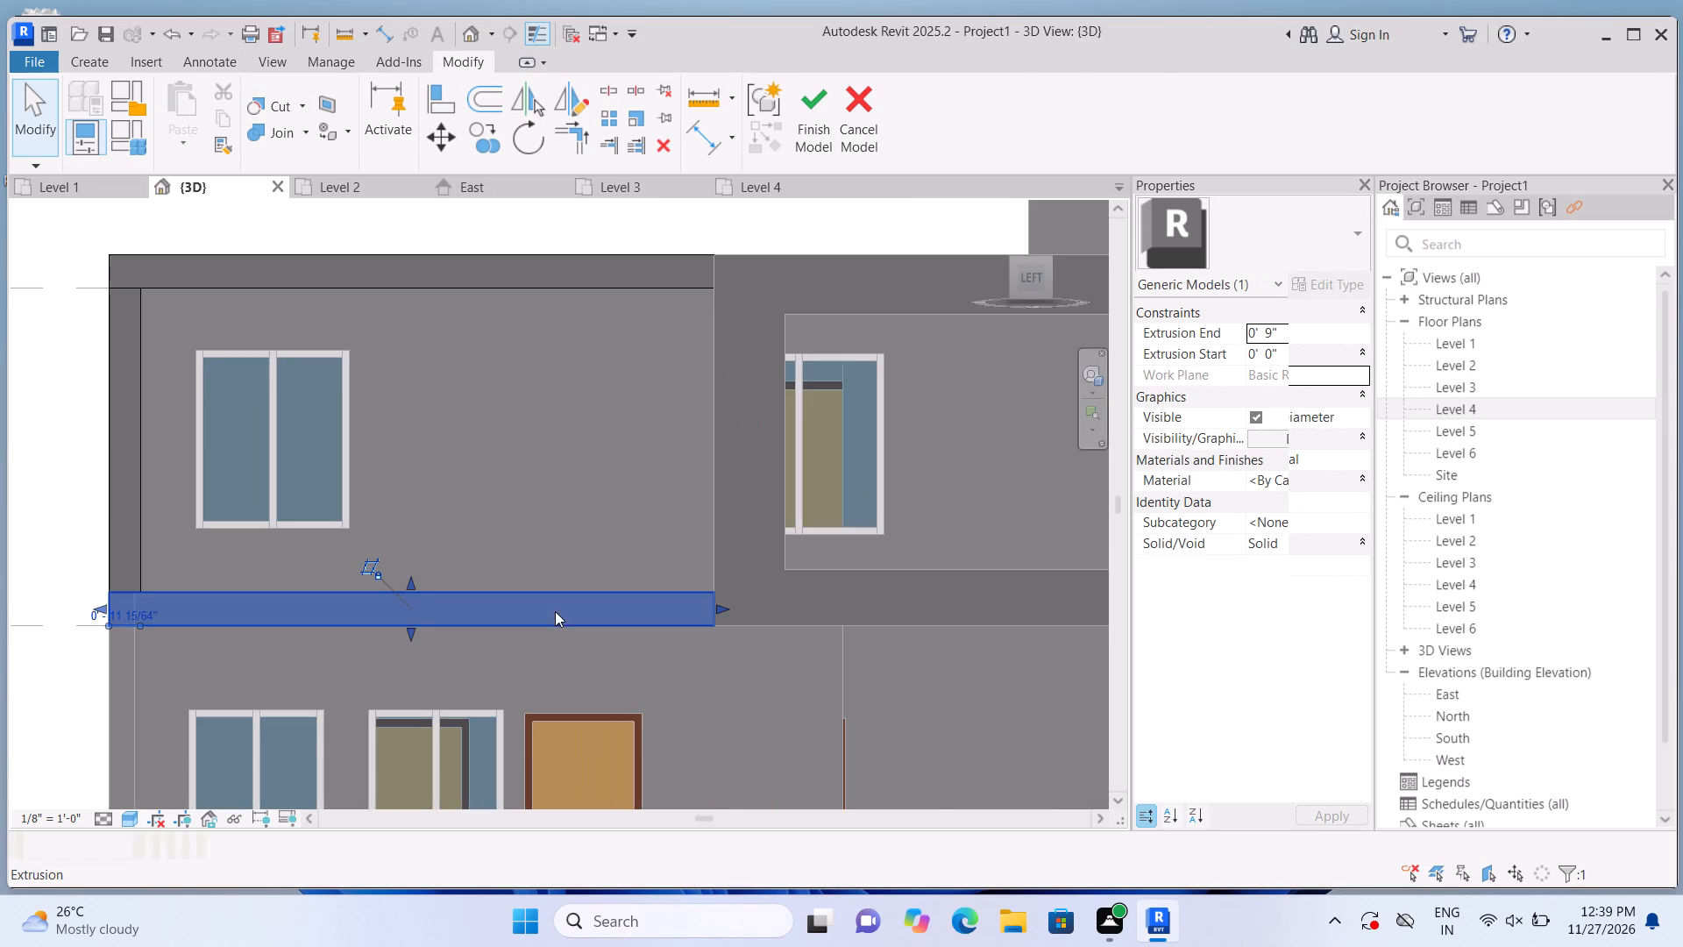
scroll(555, 609, "up", 2)
left_click_drag(362, 574, 364, 562)
scroll(413, 615, "down", 2)
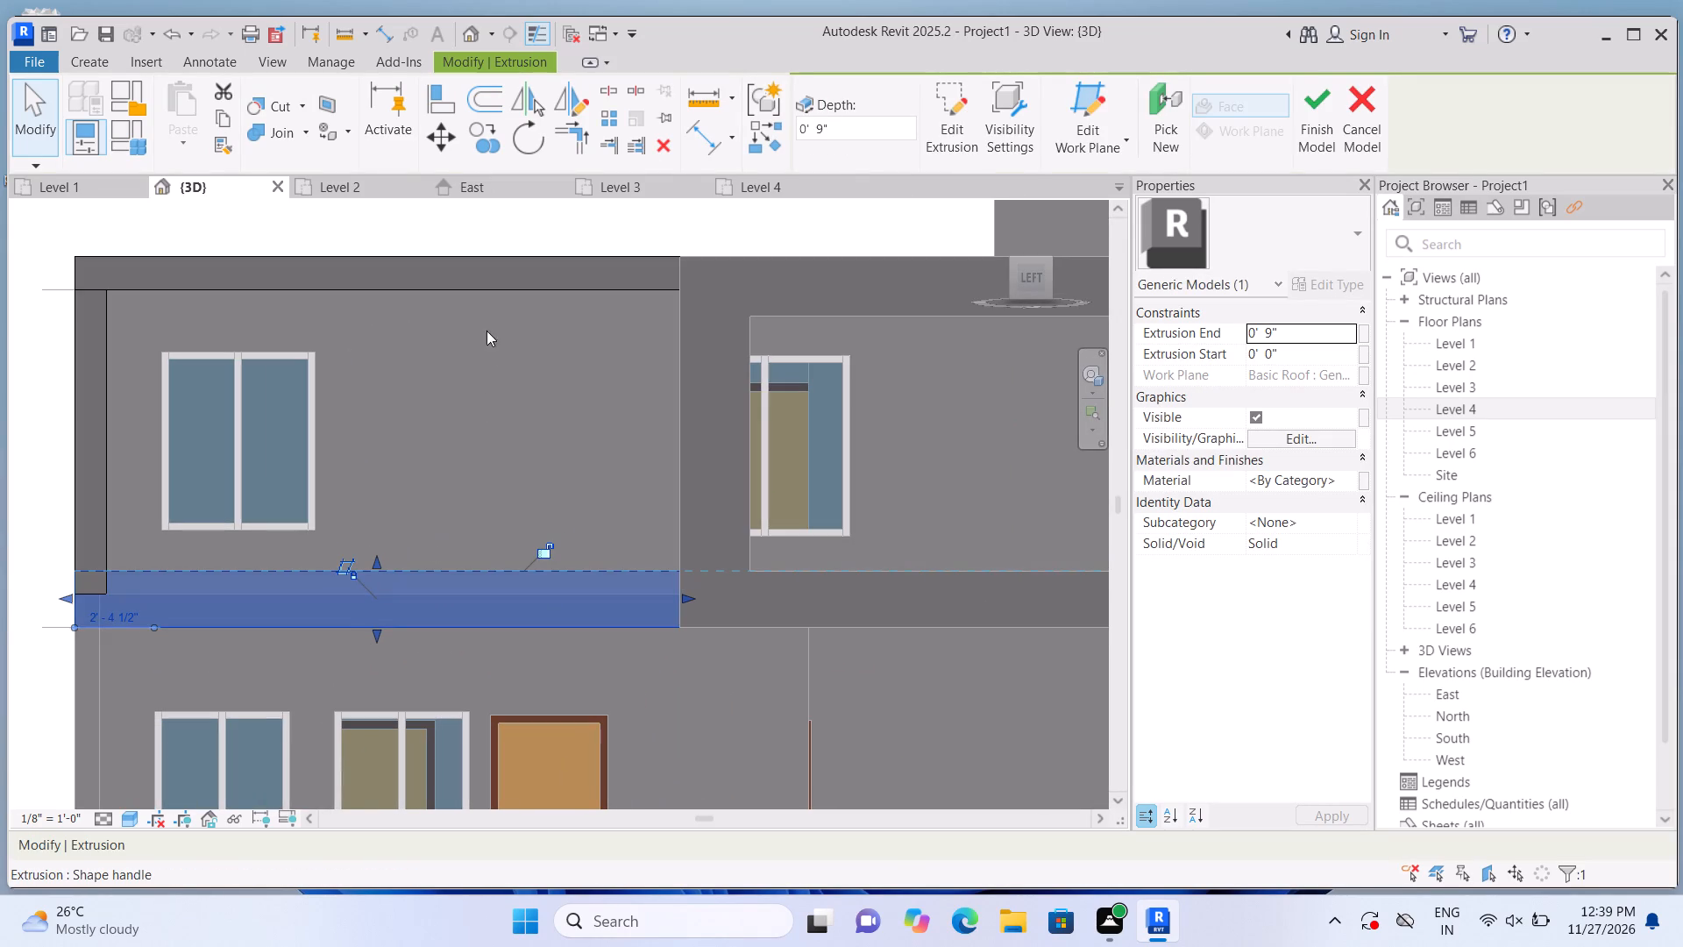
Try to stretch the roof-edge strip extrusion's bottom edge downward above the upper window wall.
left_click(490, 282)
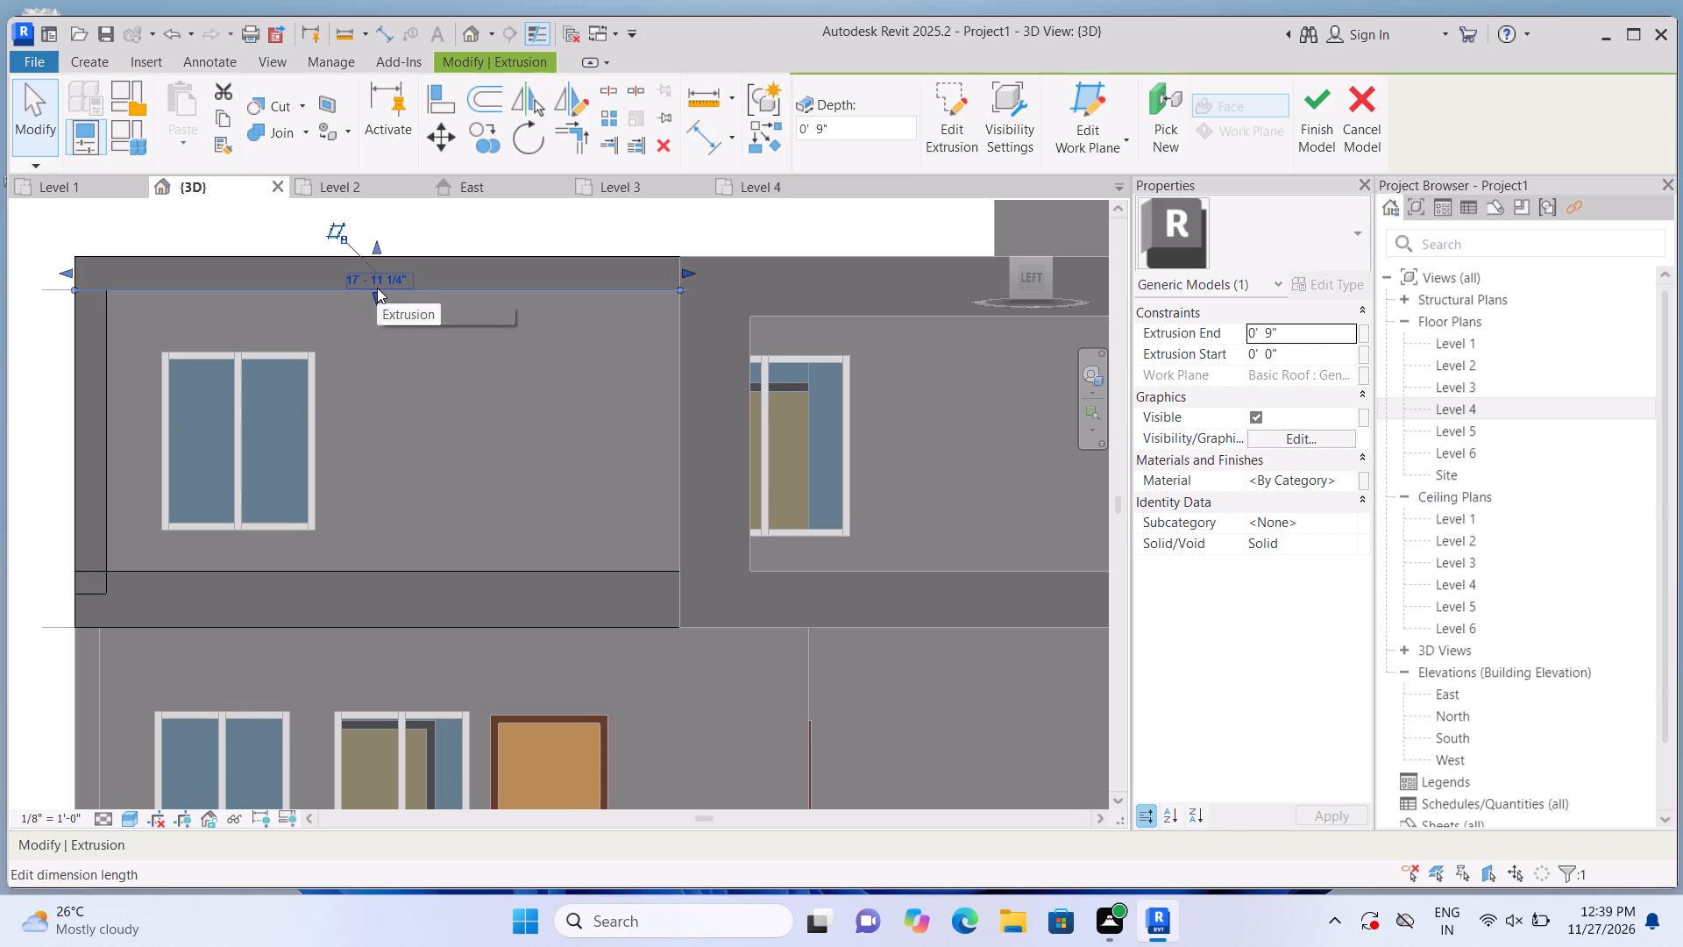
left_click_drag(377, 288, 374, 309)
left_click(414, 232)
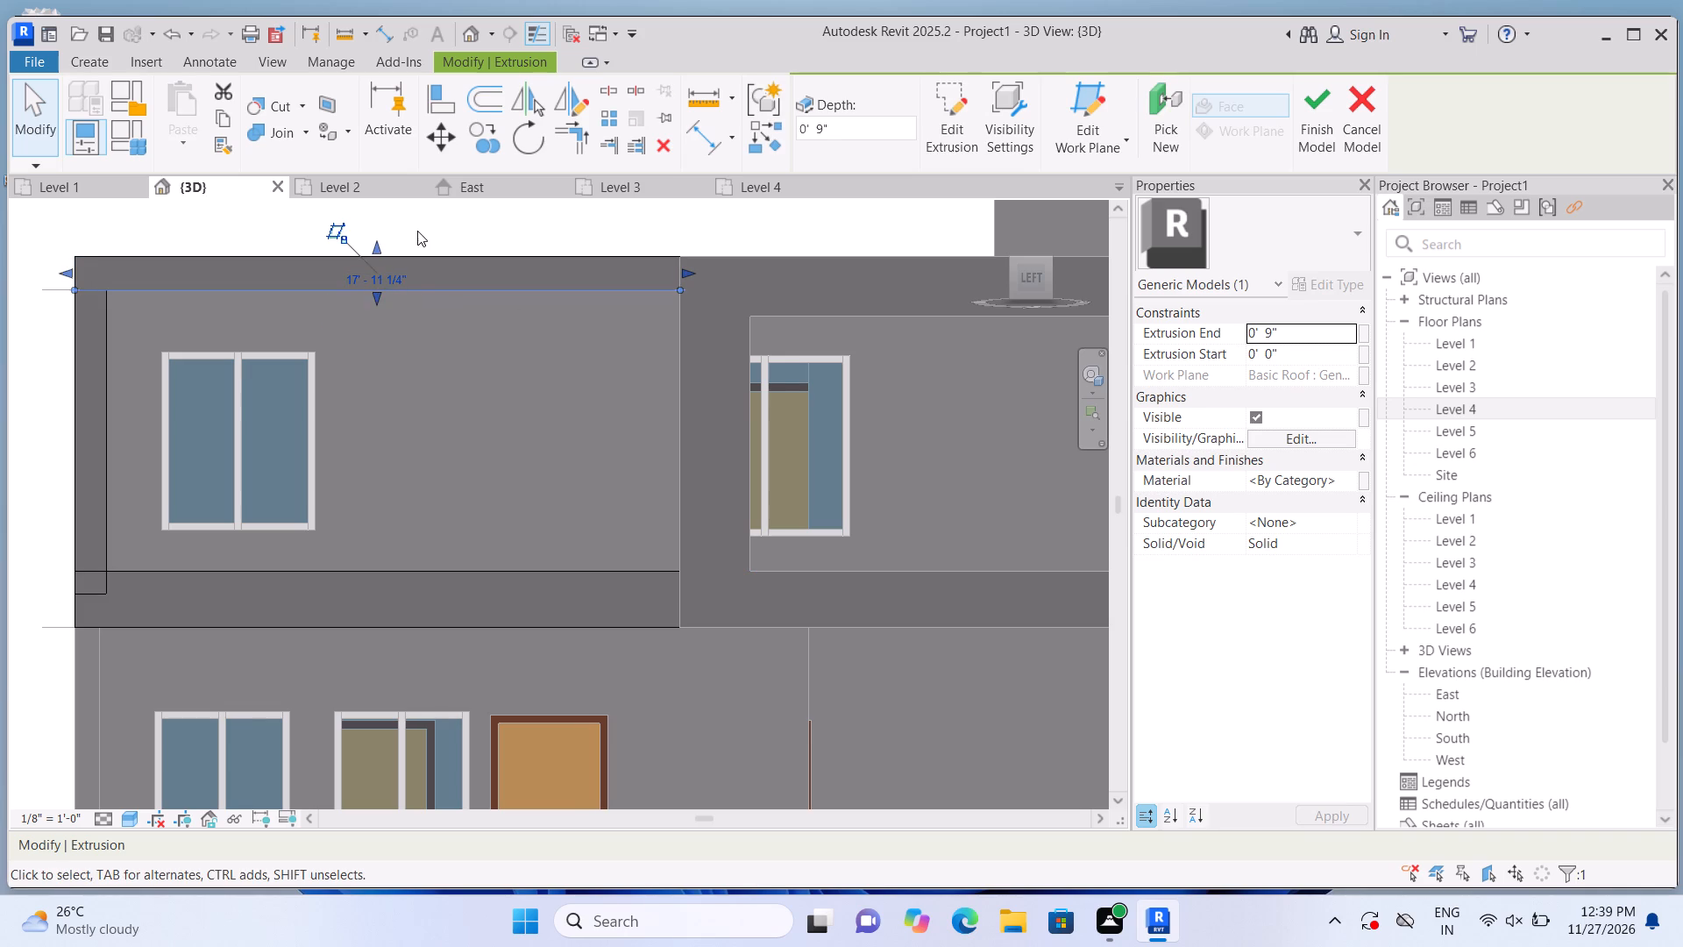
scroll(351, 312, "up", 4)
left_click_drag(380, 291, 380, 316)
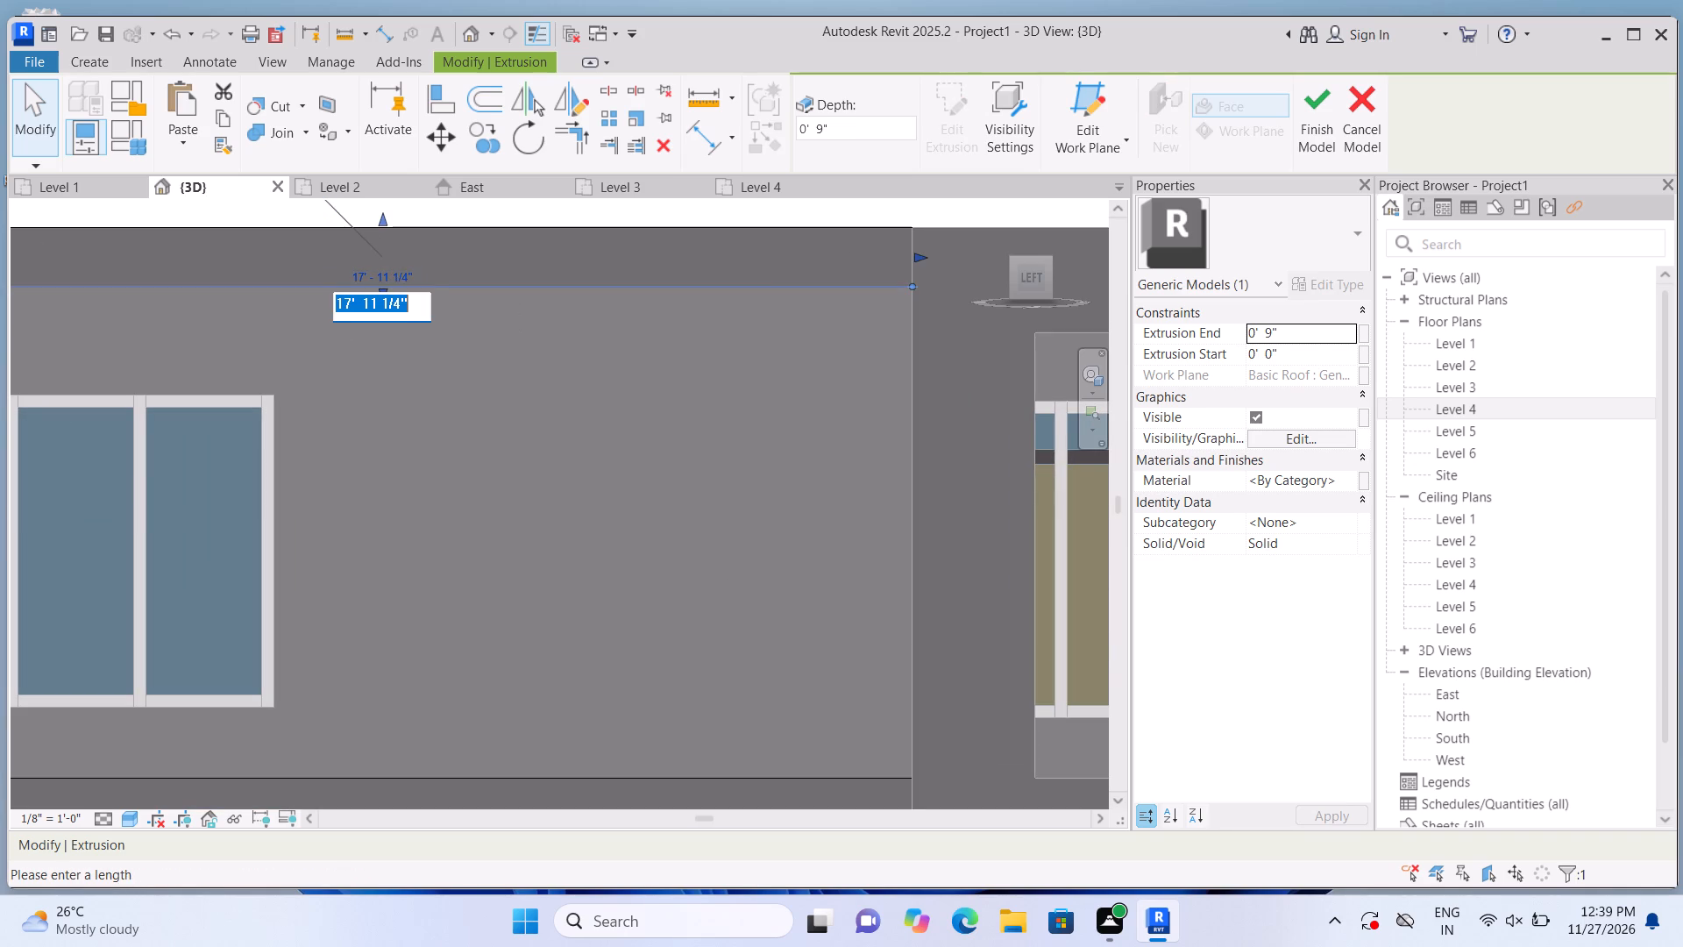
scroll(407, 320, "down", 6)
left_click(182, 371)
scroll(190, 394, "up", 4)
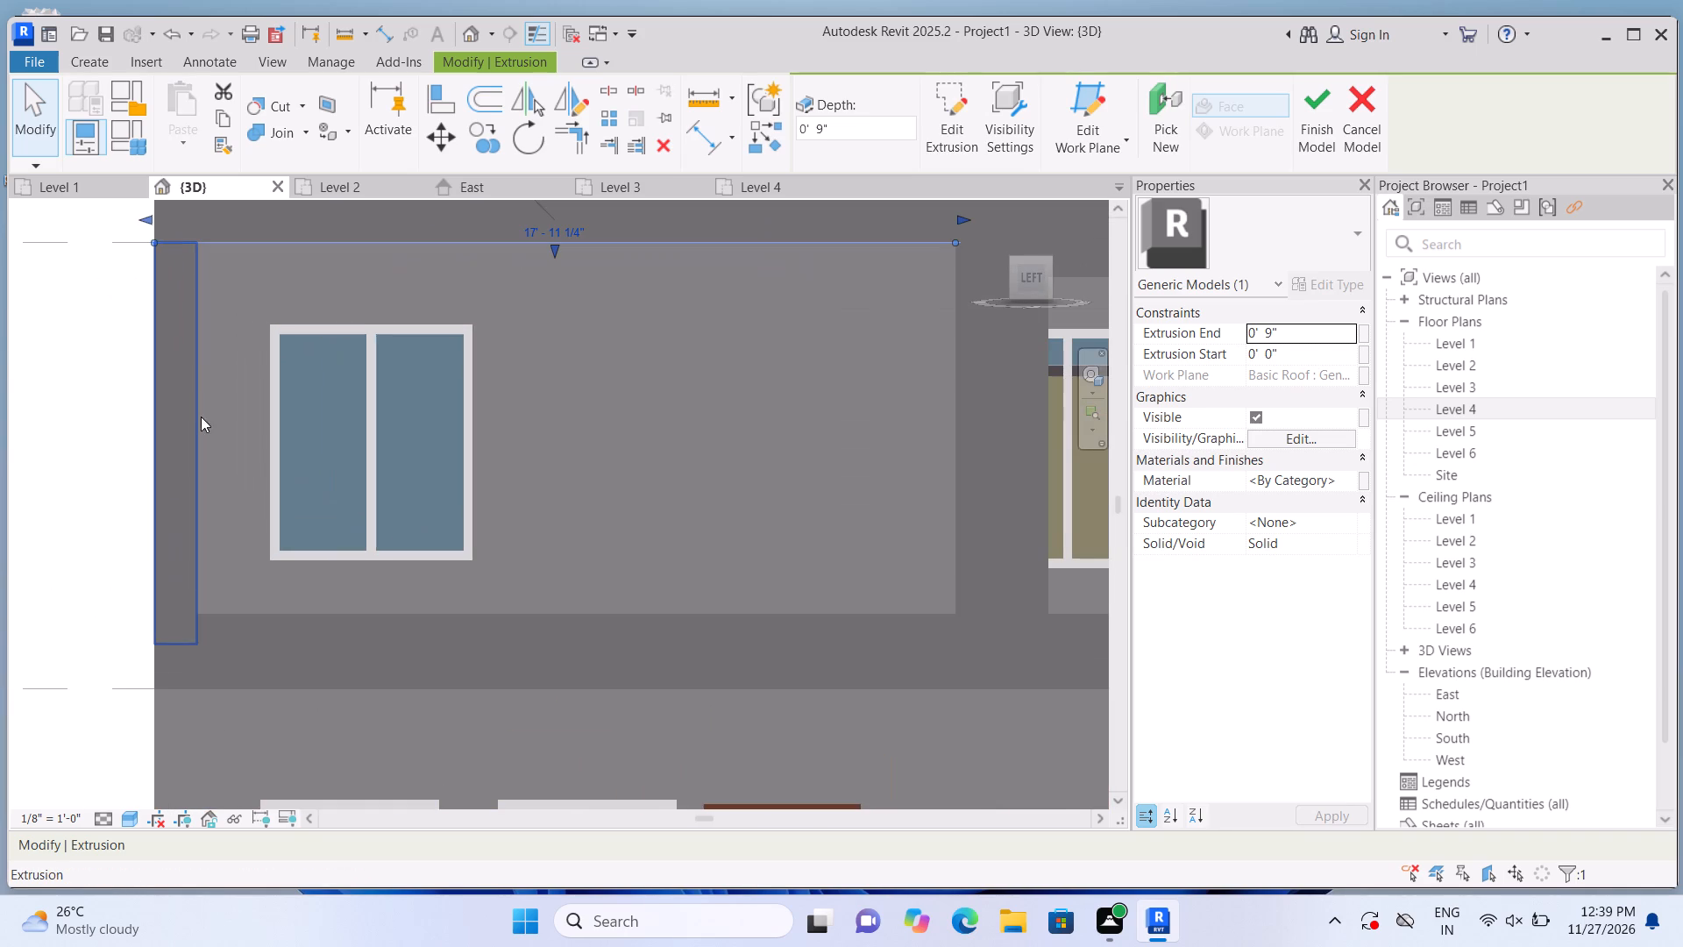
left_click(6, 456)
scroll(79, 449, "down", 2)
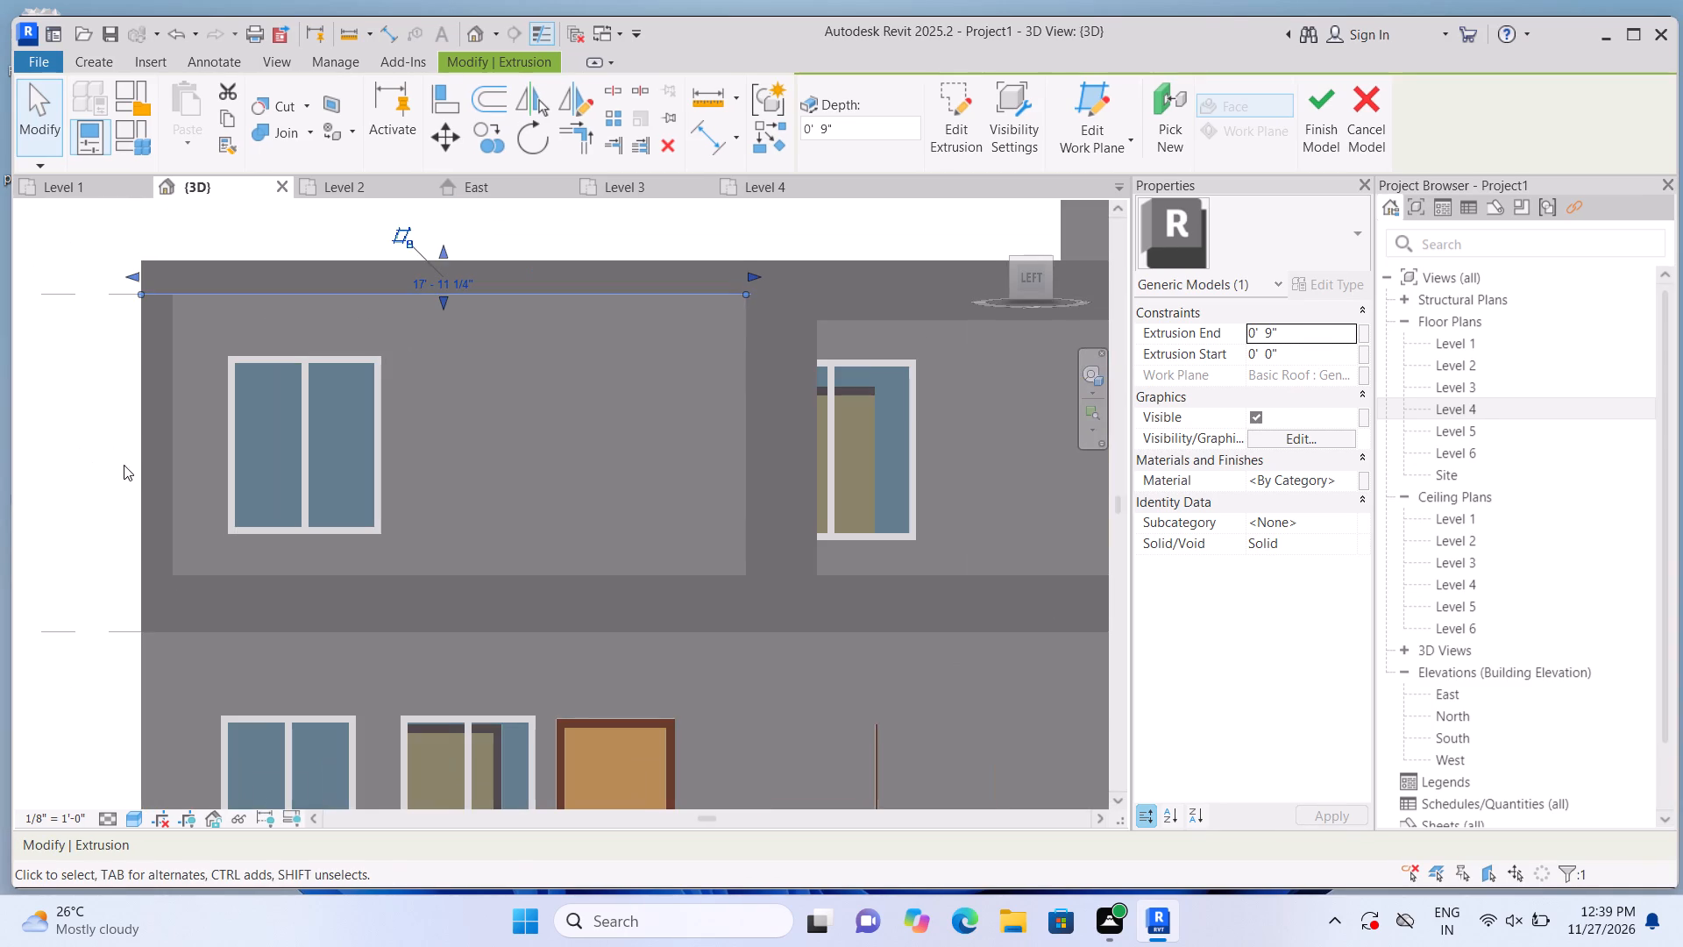
Widen the vertical corner strip extrusion by stretching its inner edge slightly towards the upper window.
left_click(120, 426)
left_click(166, 453)
scroll(173, 451, "up", 3)
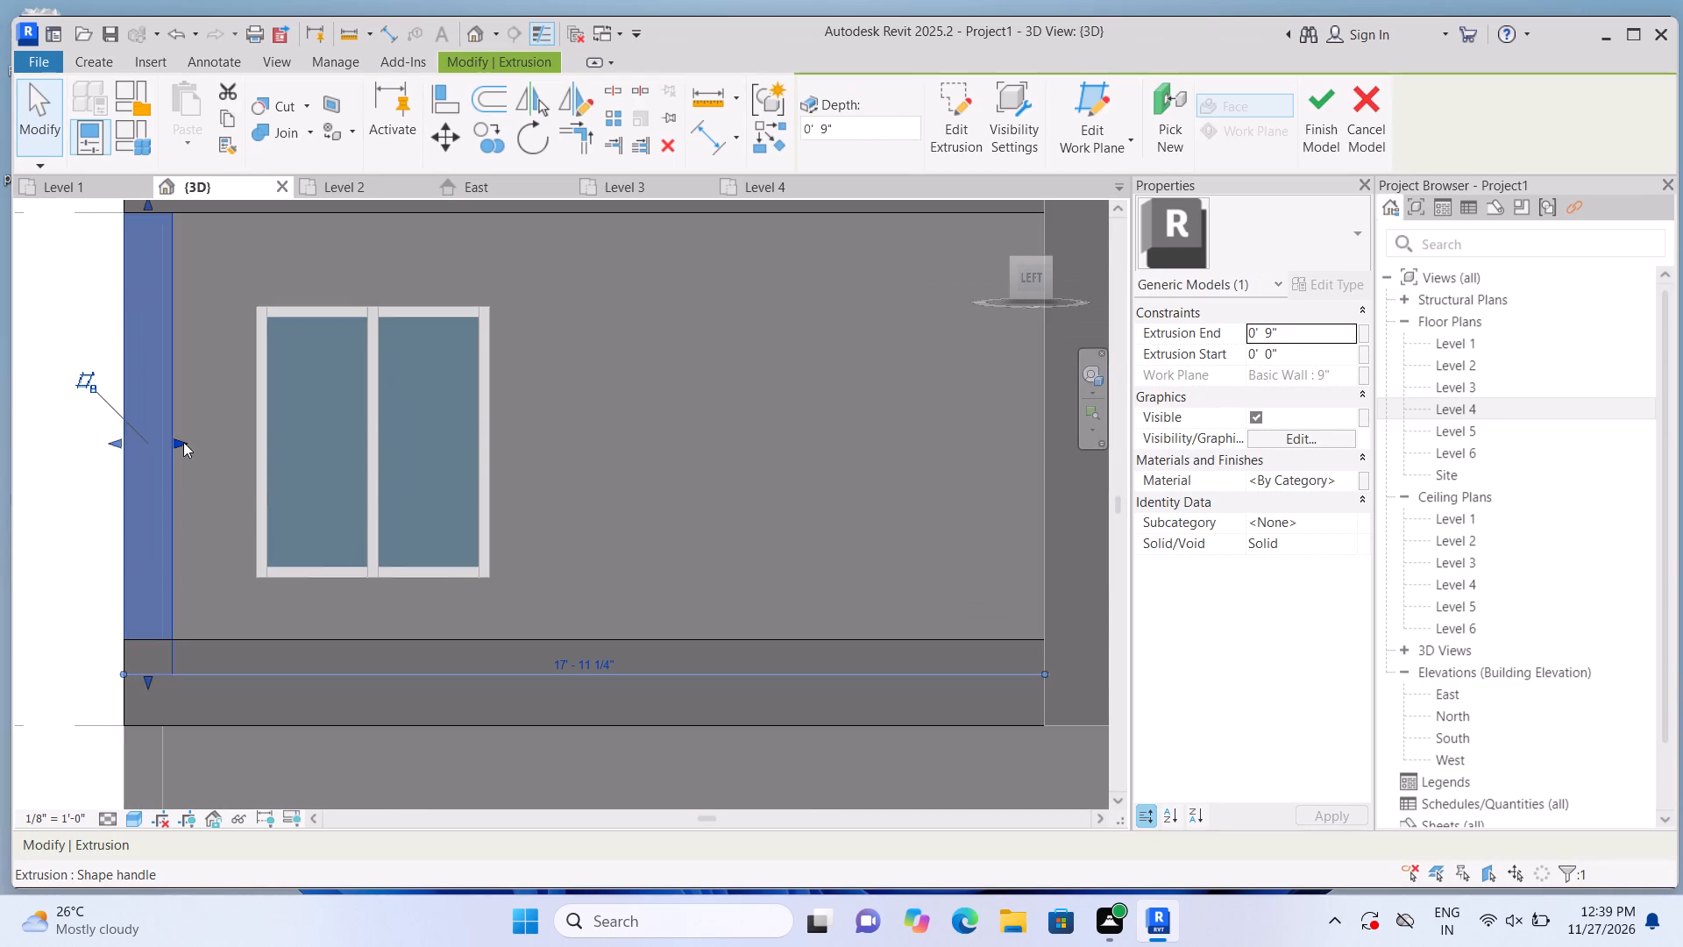
left_click_drag(183, 437, 196, 441)
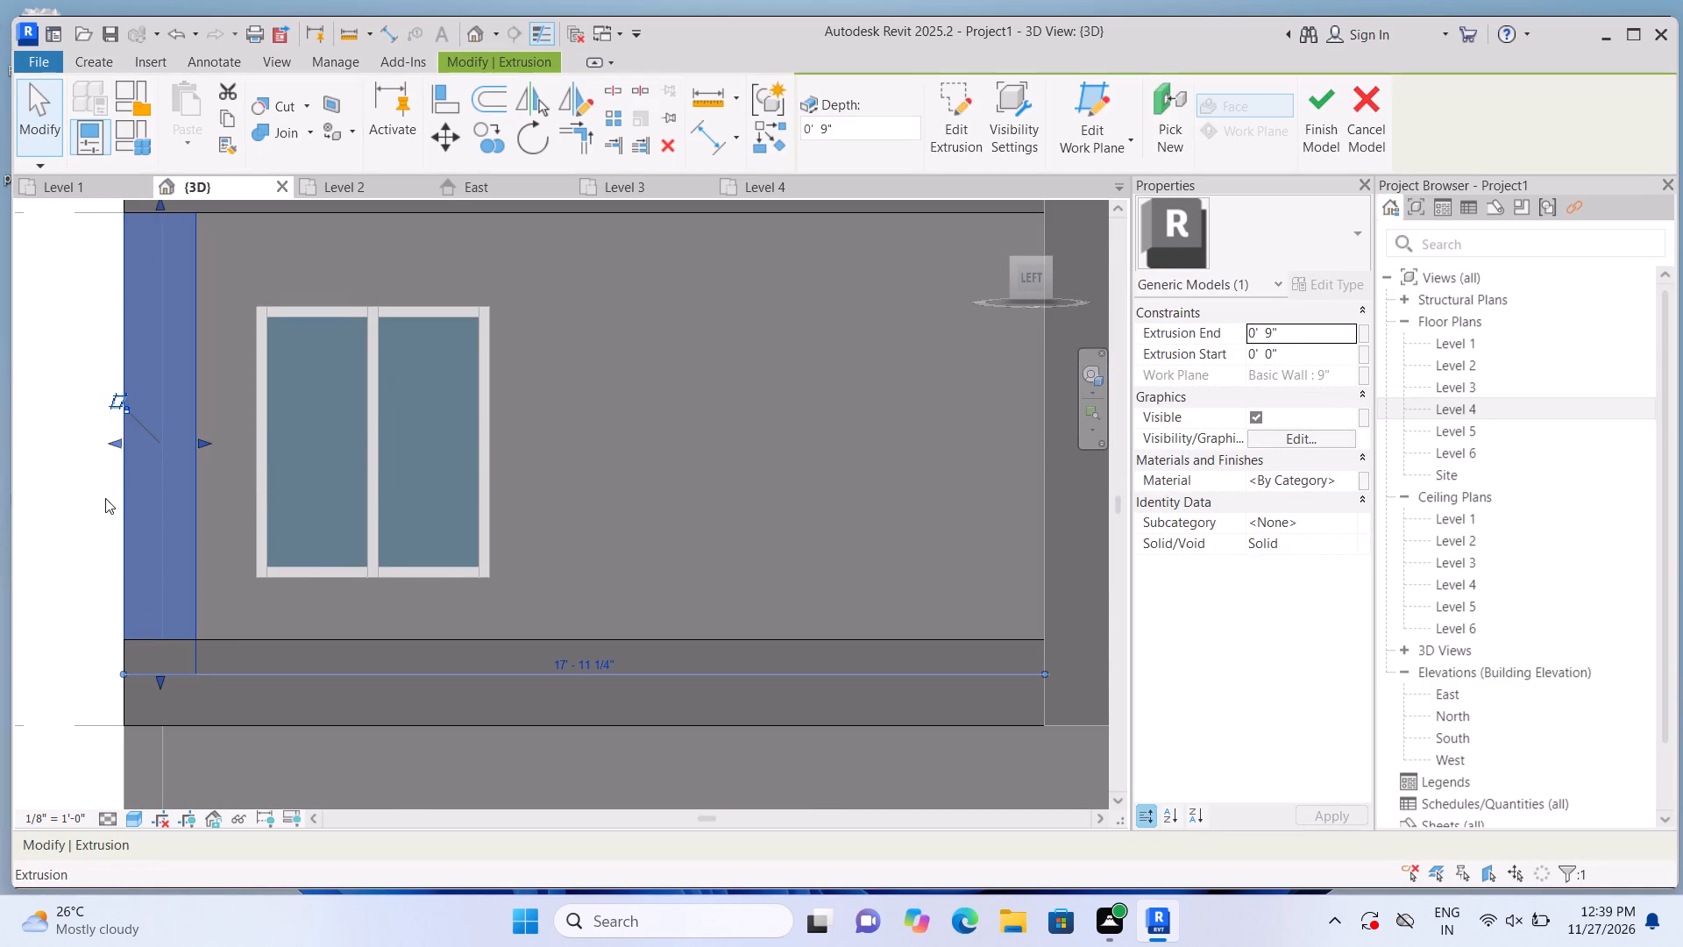
left_click(86, 526)
scroll(210, 492, "down", 5)
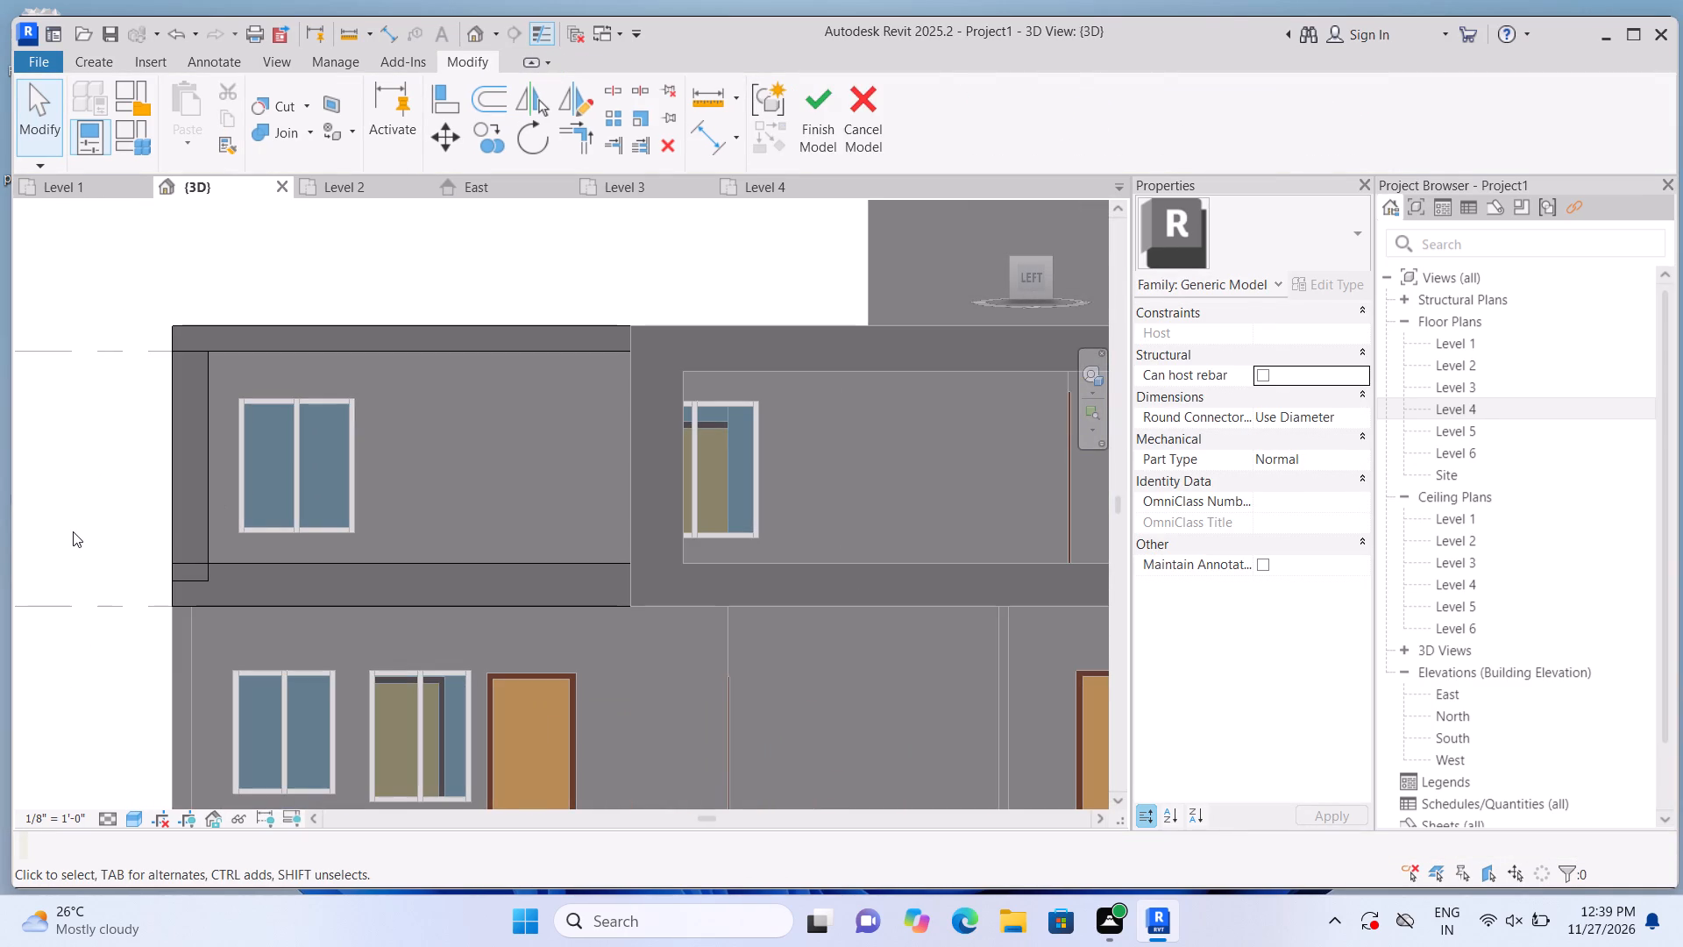
From an angled 3D view, stretch the roof-edge strip extrusion's bottom edge slightly downward over the upper window wall.
scroll(73, 531, "down", 1)
middle_click_drag(73, 545, 128, 576)
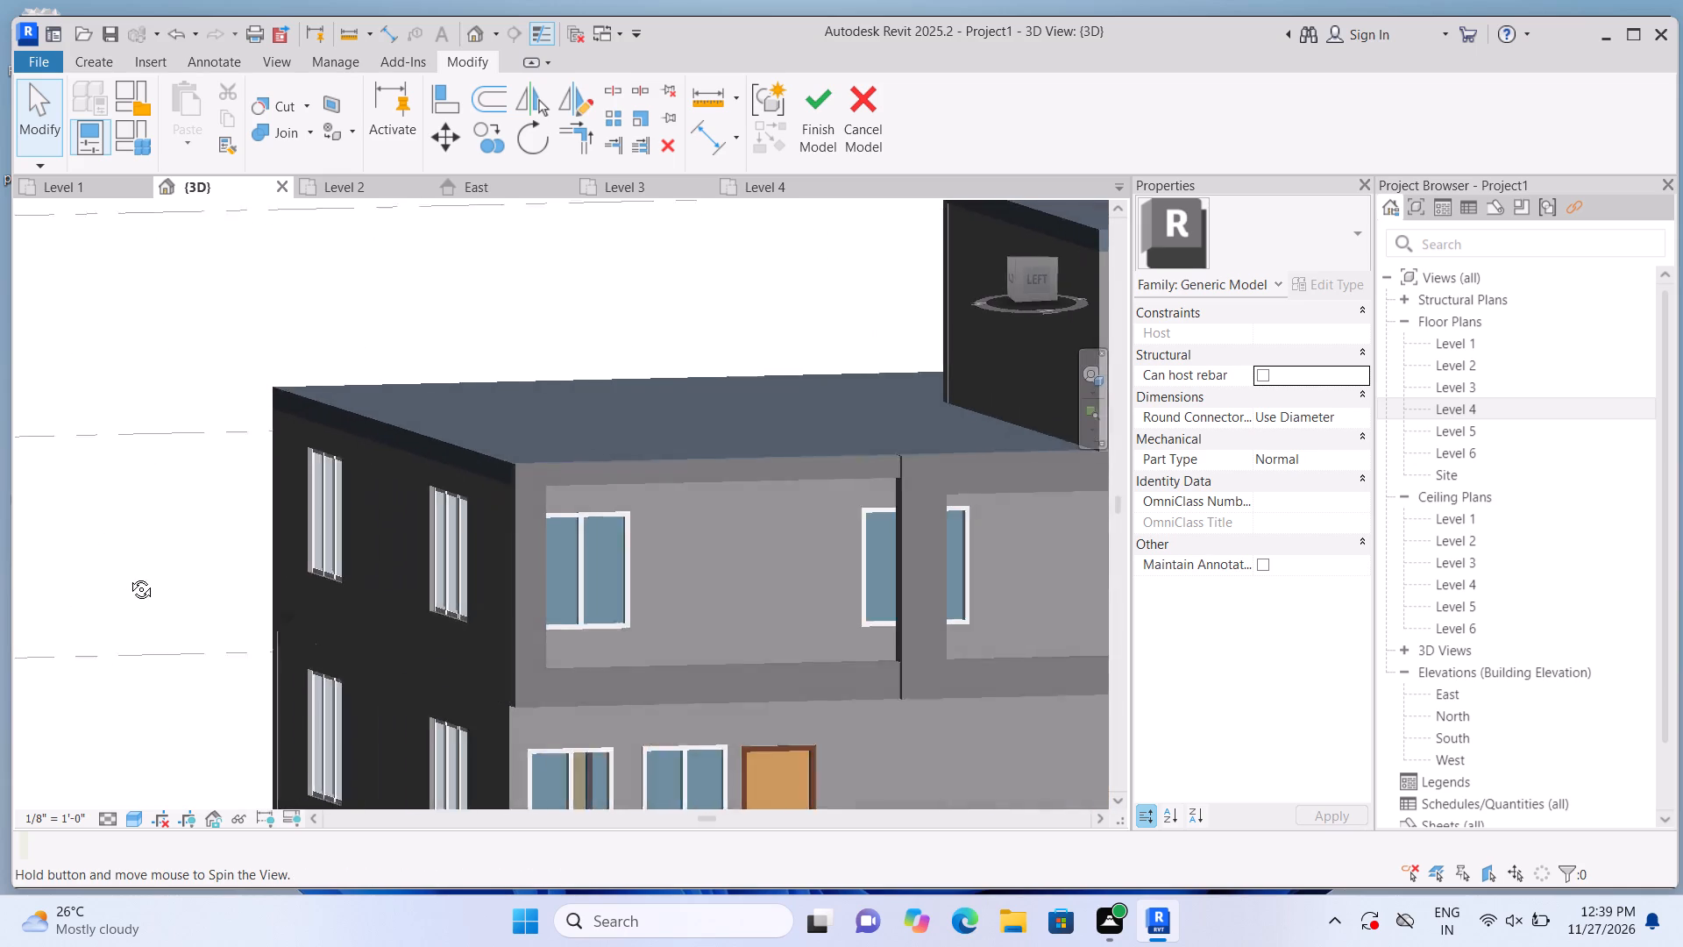
middle_click_drag(128, 576, 142, 588)
middle_click_drag(365, 643, 182, 582)
scroll(182, 582, "up", 1)
scroll(695, 566, "up", 1)
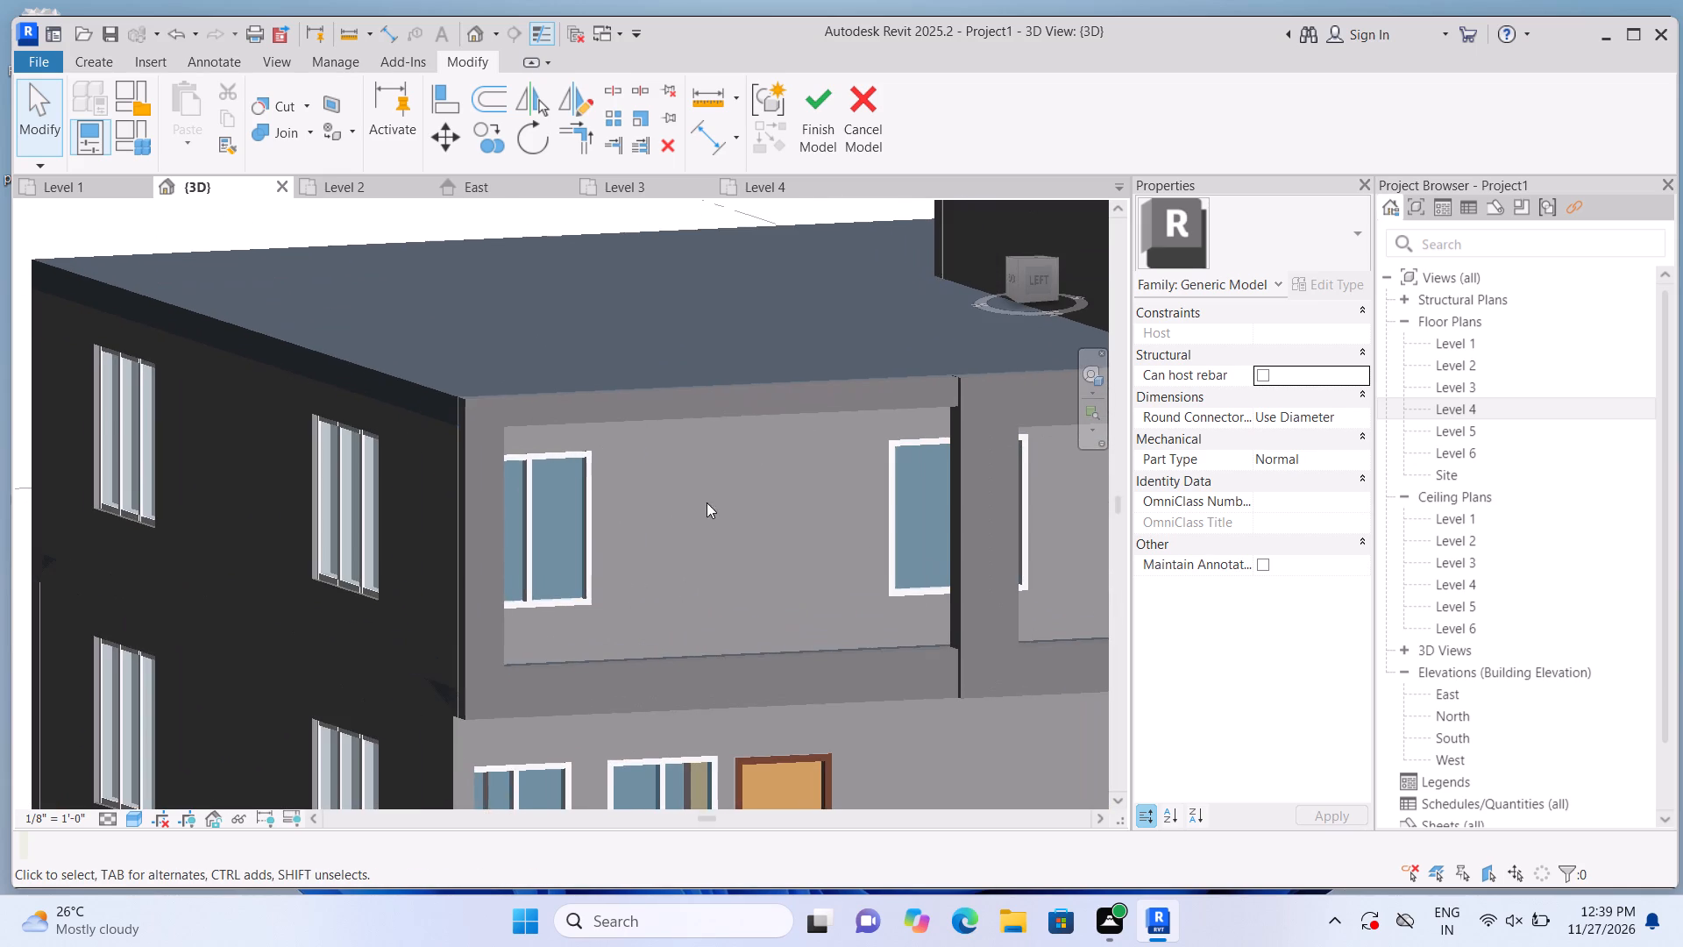
middle_click_drag(744, 417, 557, 428)
left_click(579, 417)
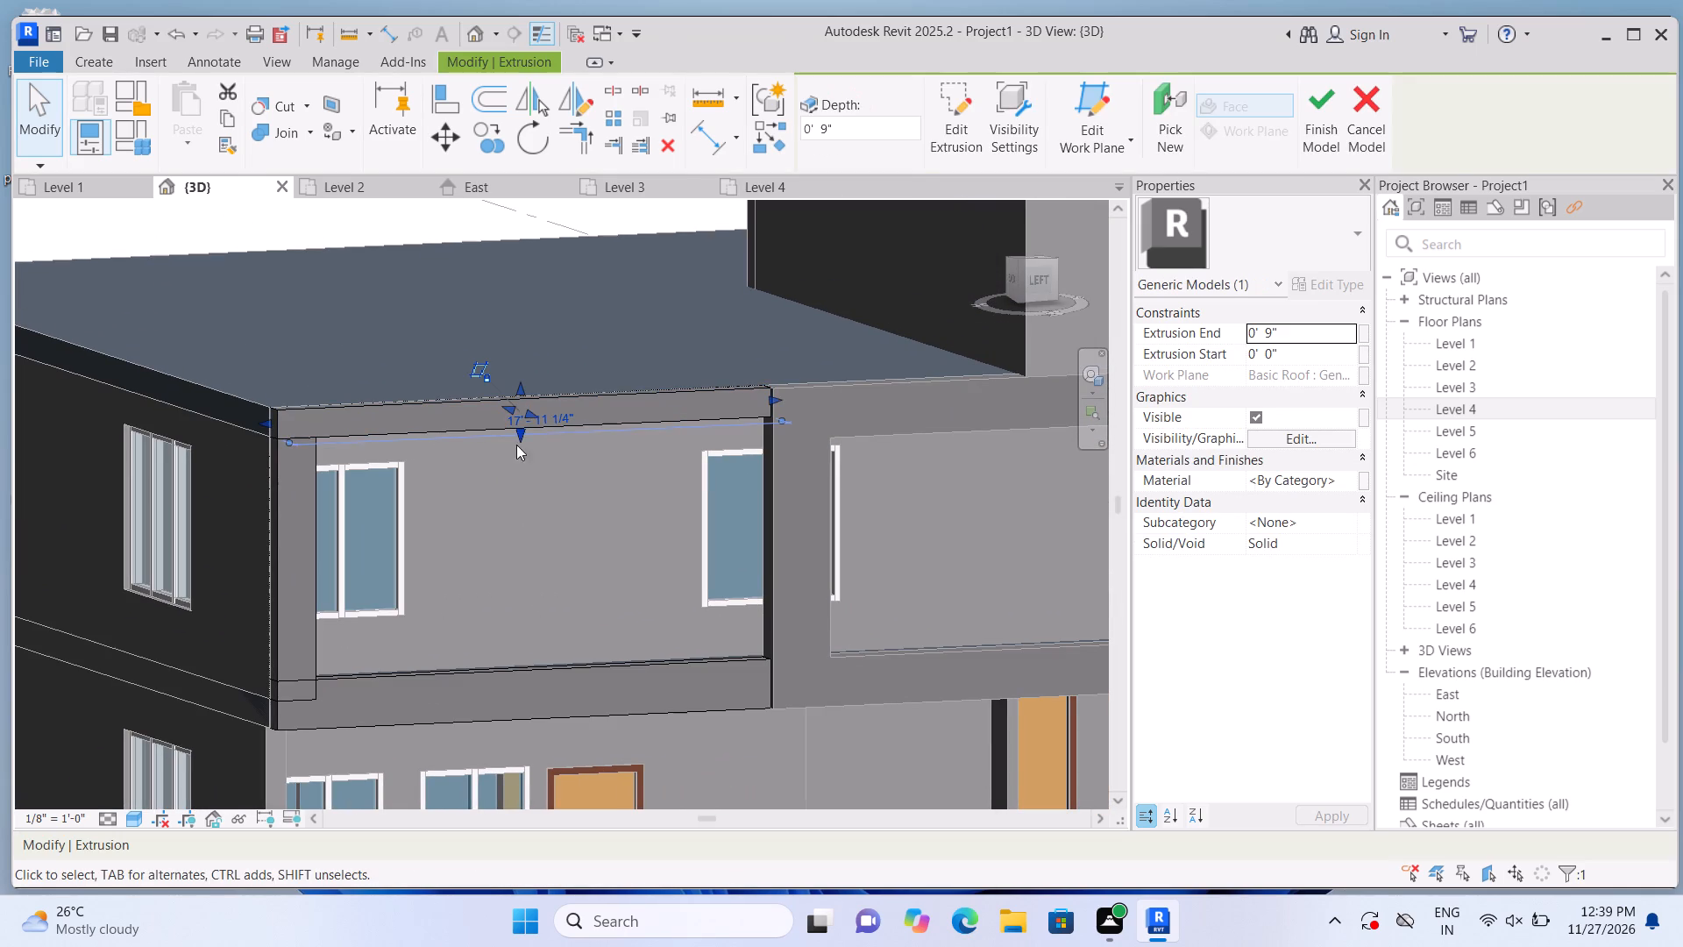
left_click_drag(525, 426, 520, 475)
left_click(520, 475)
key("Escape")
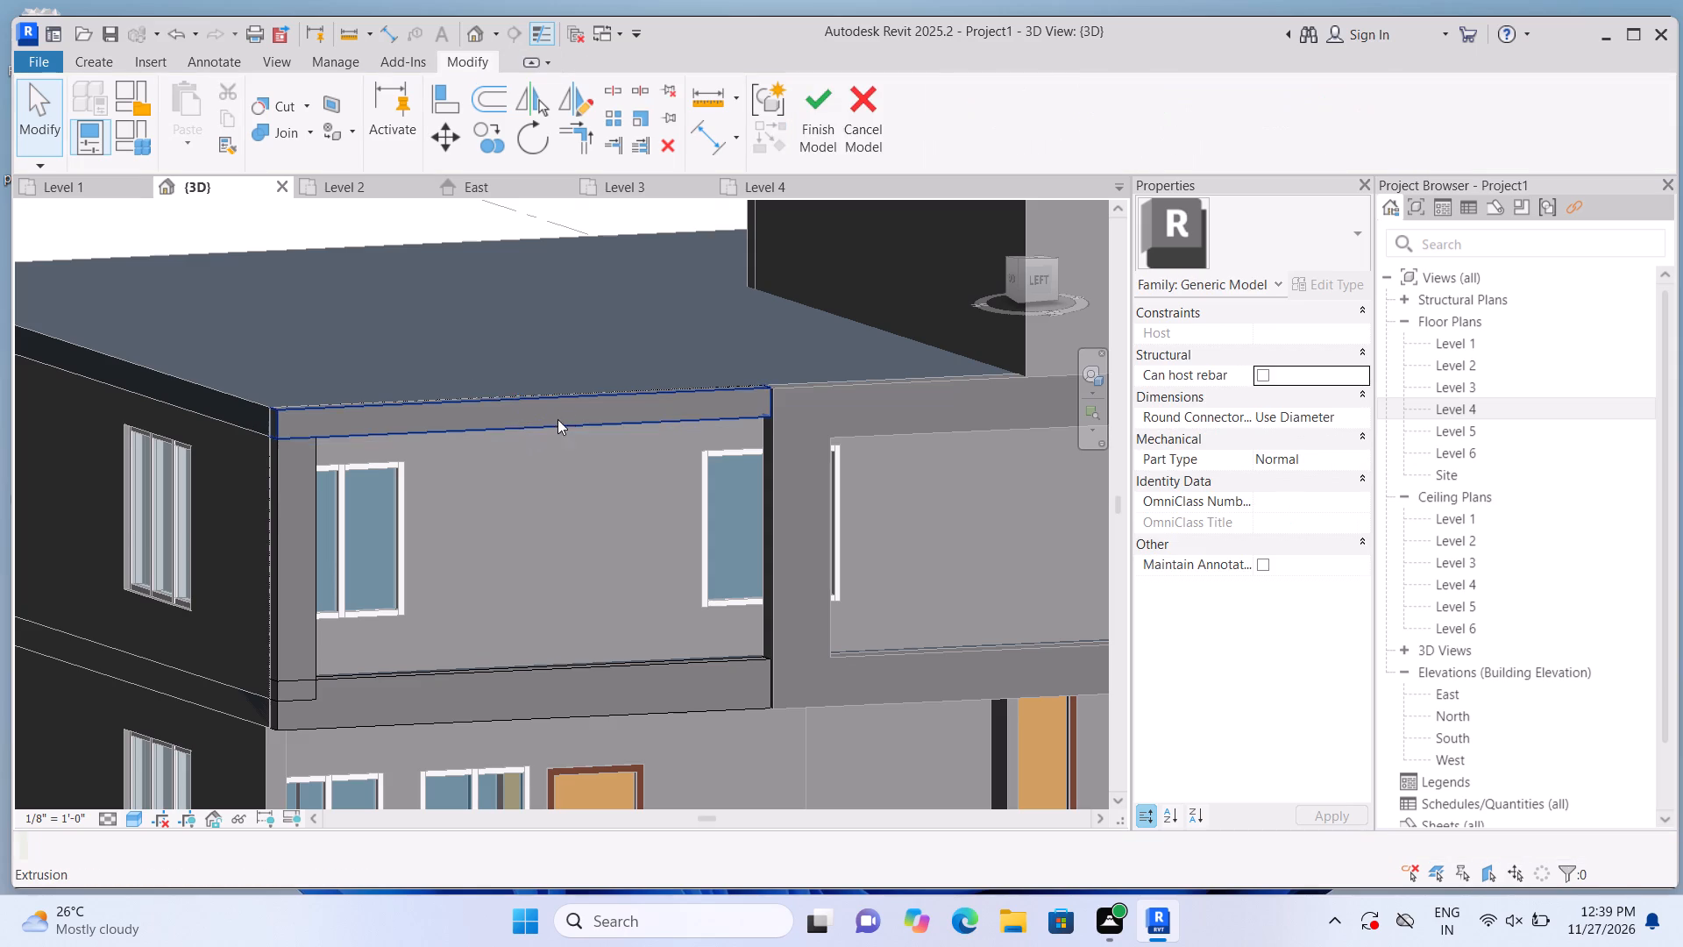
left_click(571, 411)
scroll(560, 432, "up", 8)
left_click_drag(491, 422, 491, 450)
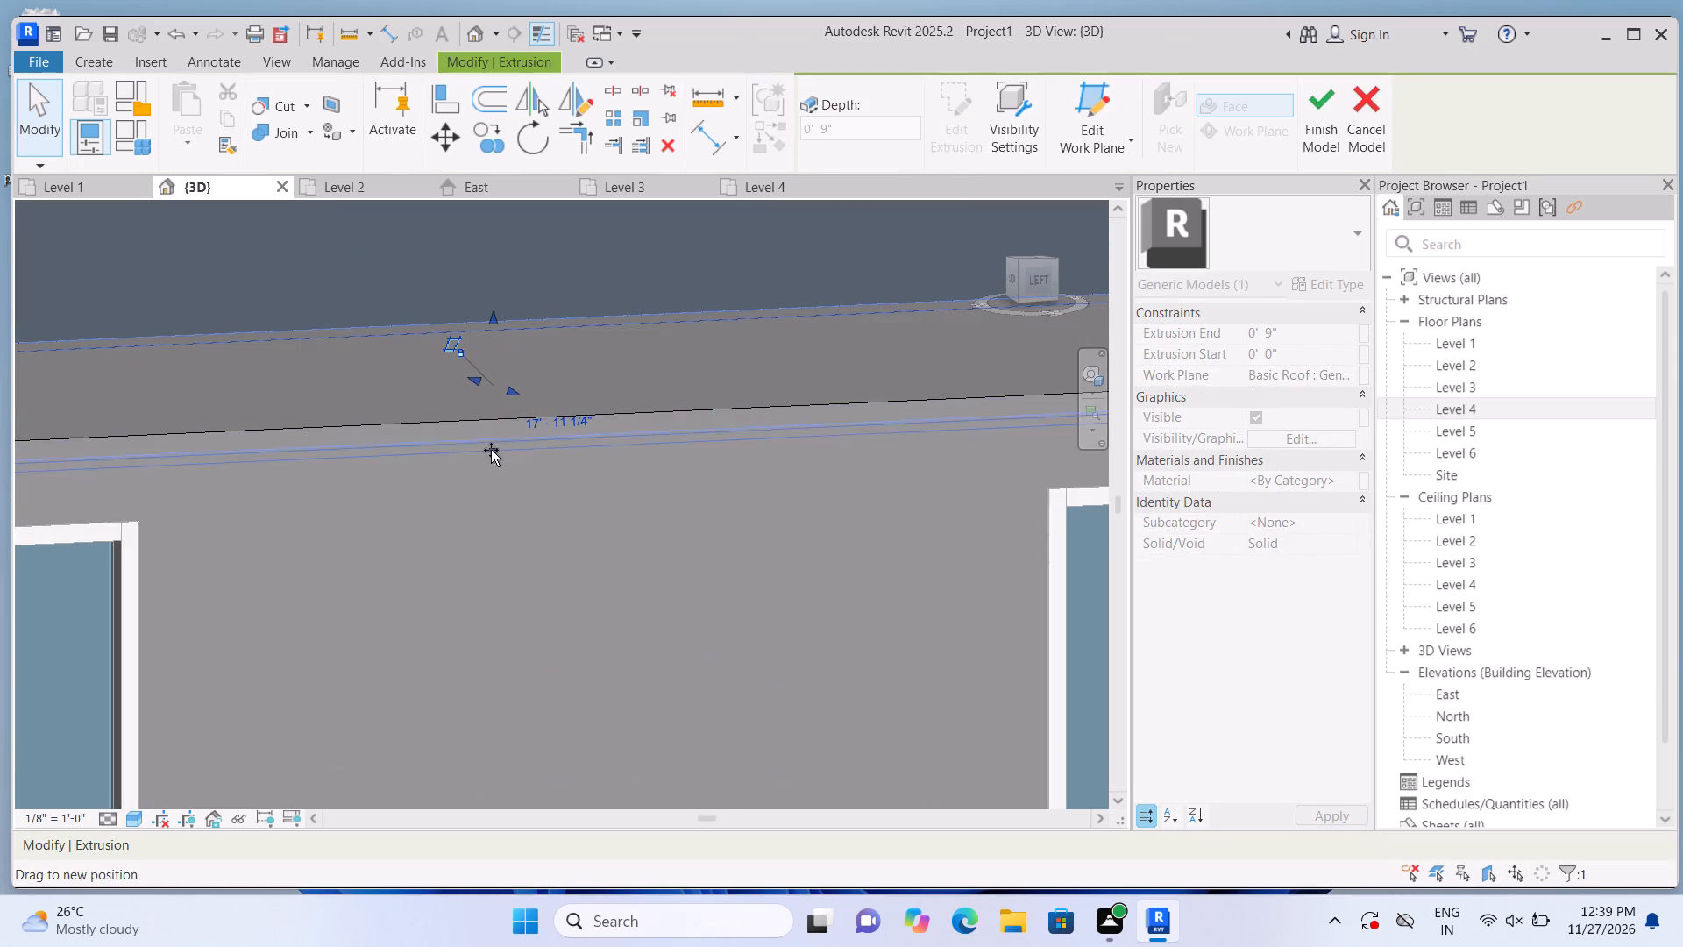
left_click_drag(491, 450, 491, 452)
scroll(501, 436, "down", 6)
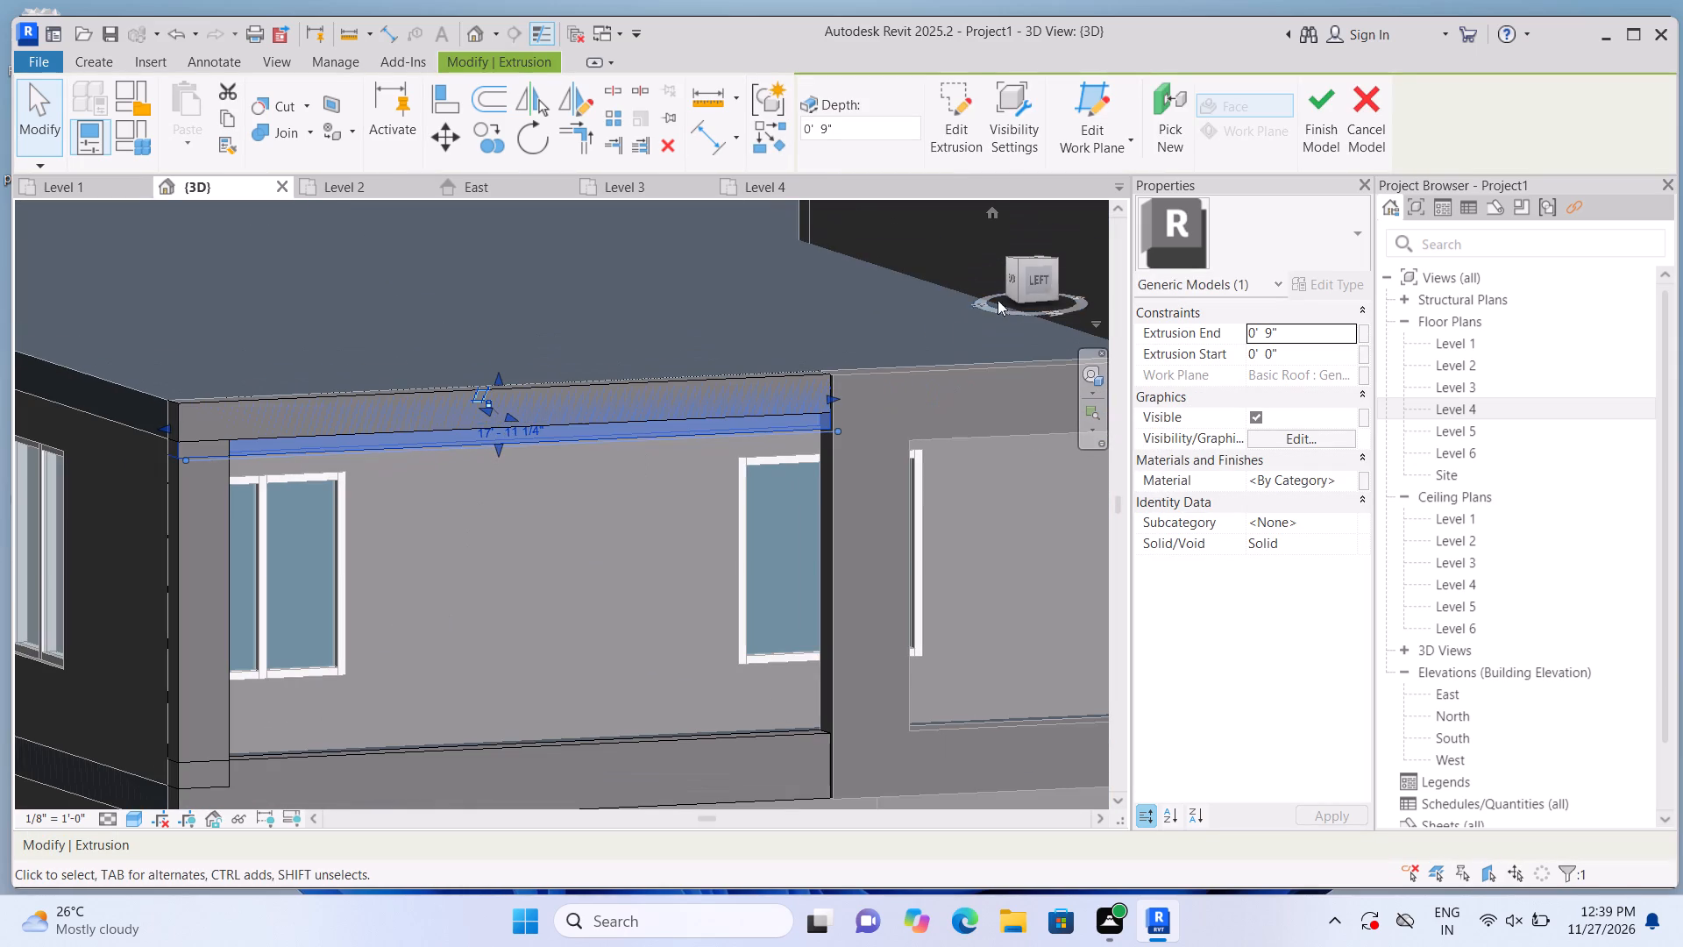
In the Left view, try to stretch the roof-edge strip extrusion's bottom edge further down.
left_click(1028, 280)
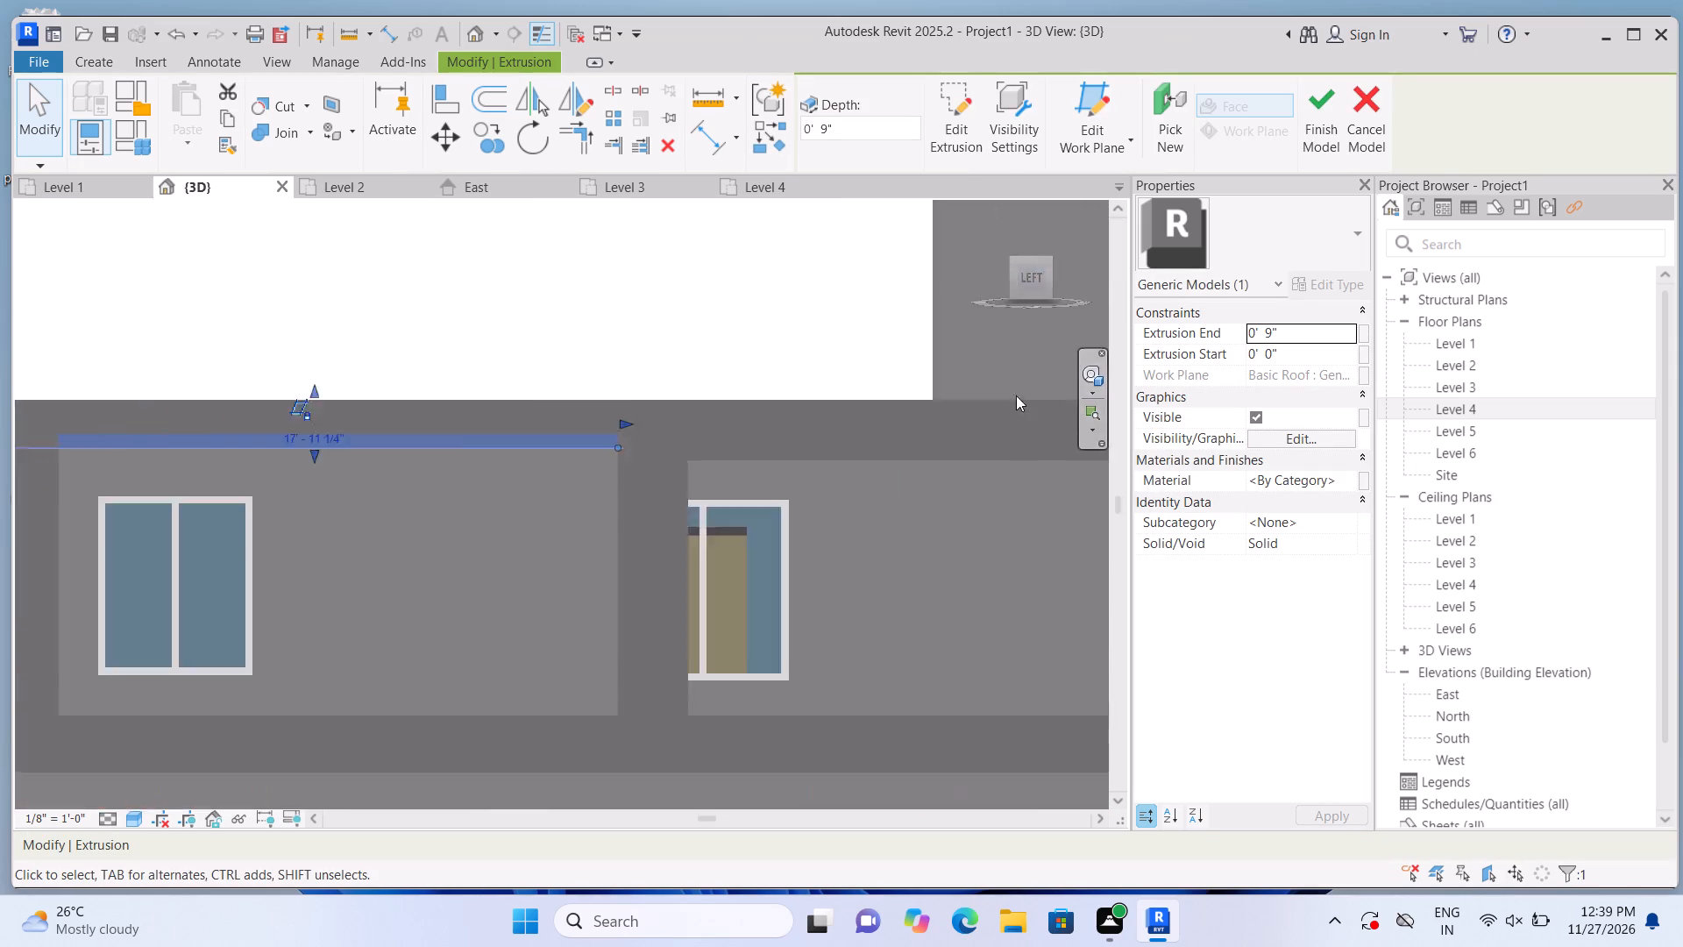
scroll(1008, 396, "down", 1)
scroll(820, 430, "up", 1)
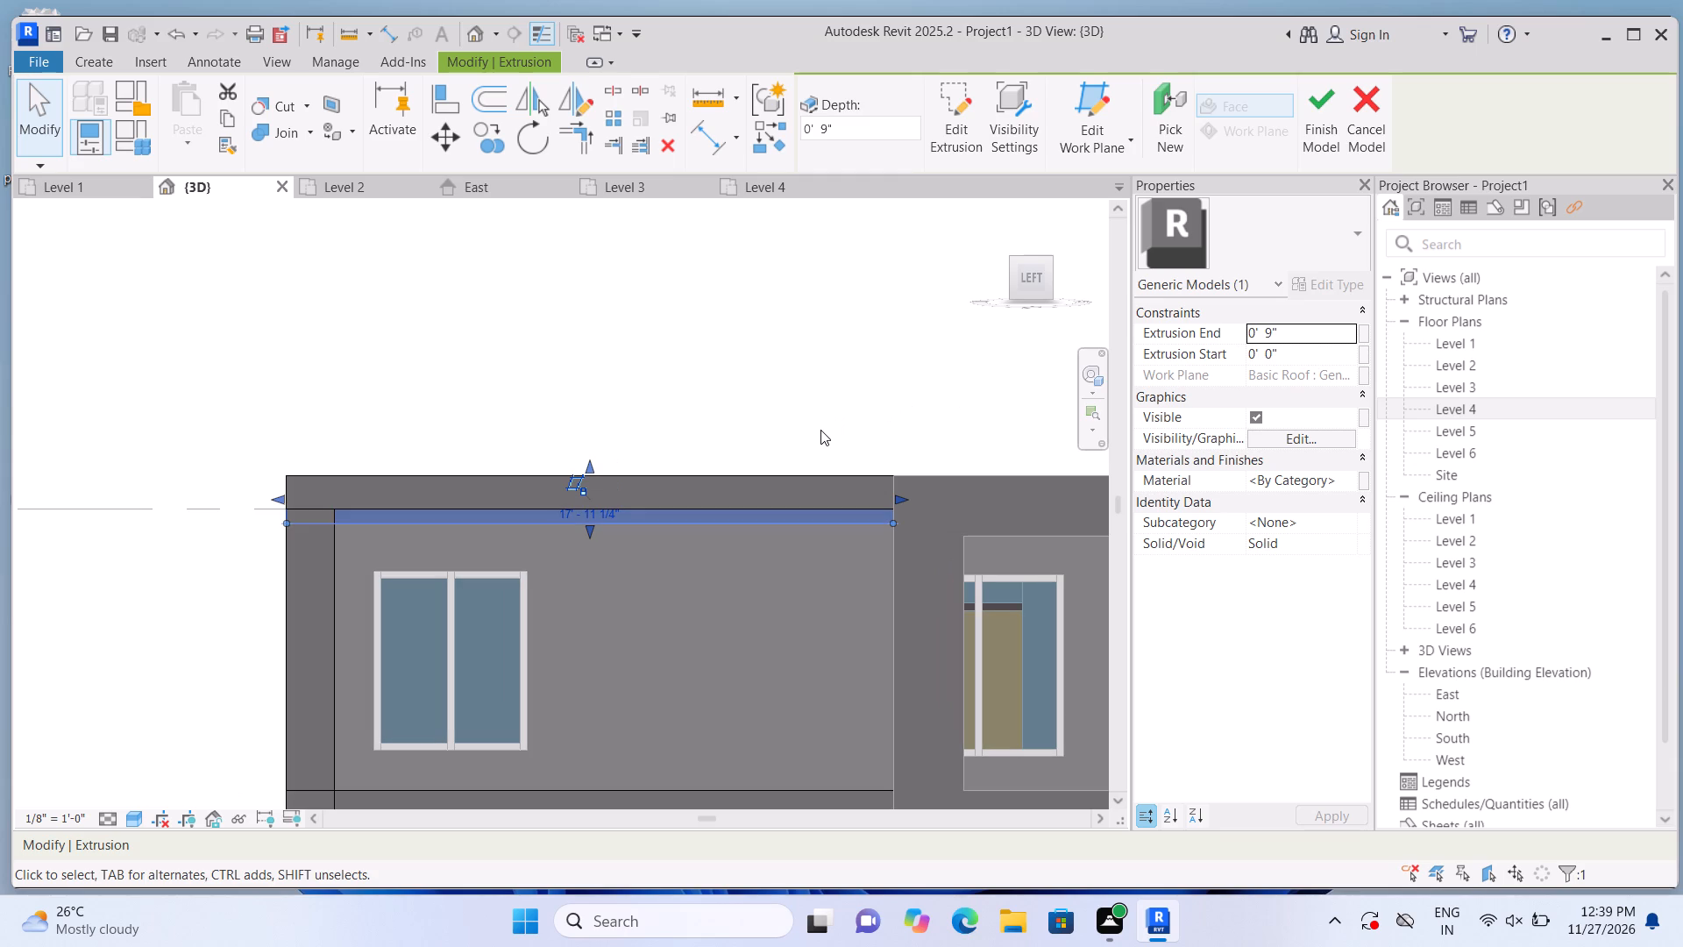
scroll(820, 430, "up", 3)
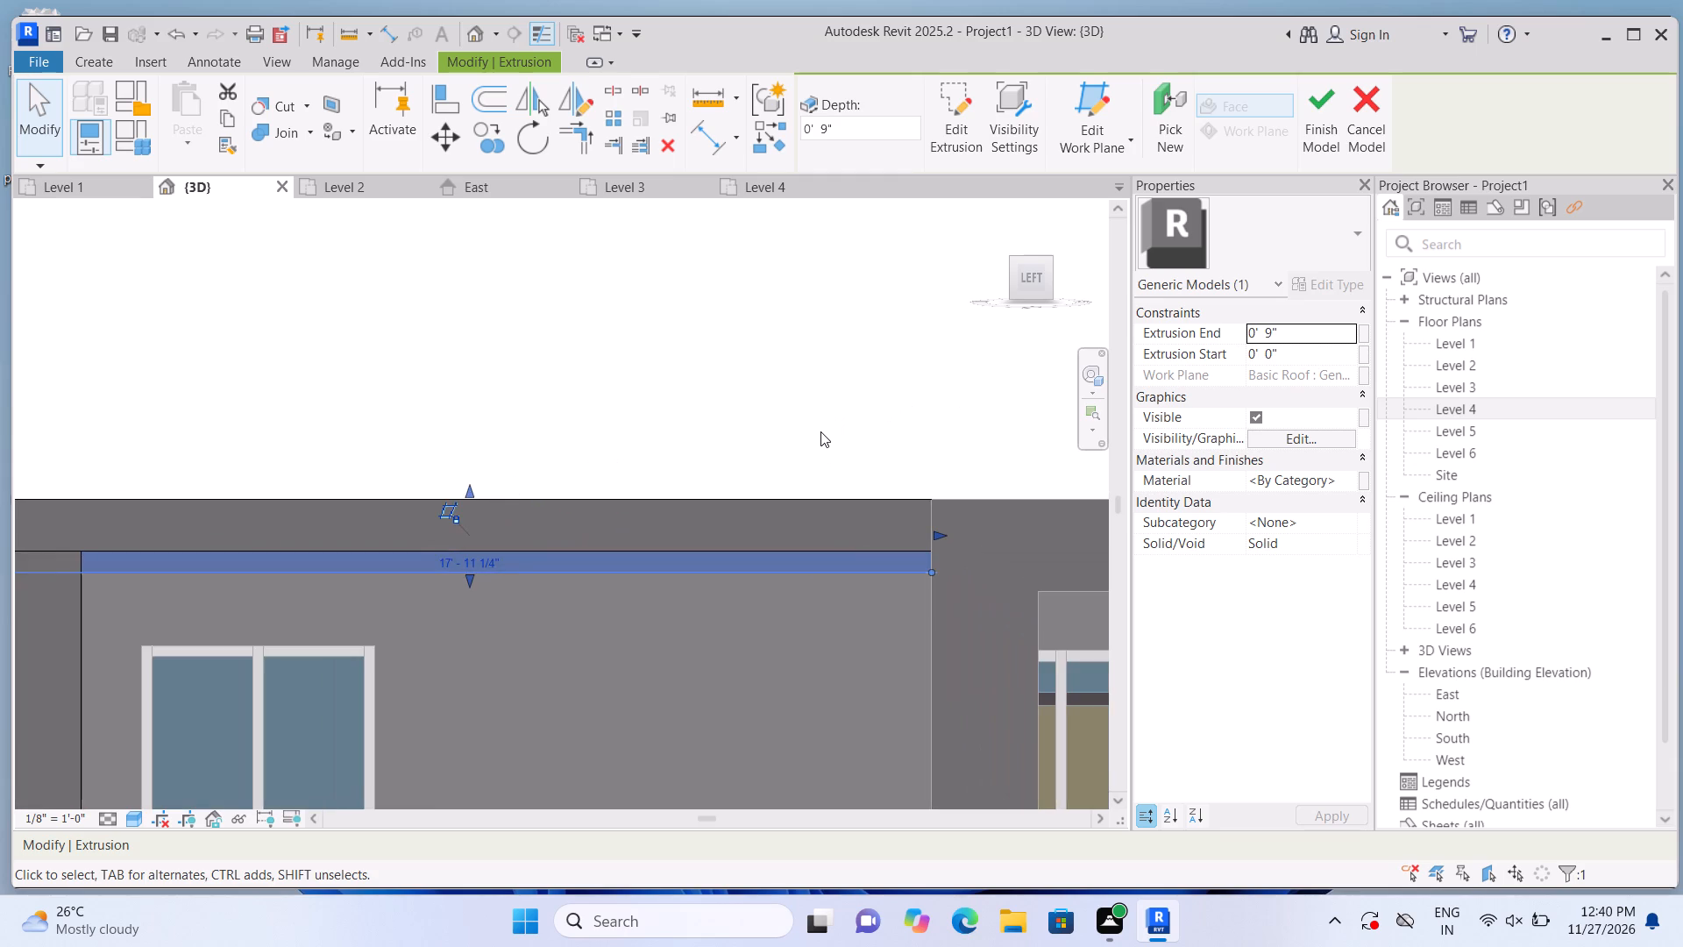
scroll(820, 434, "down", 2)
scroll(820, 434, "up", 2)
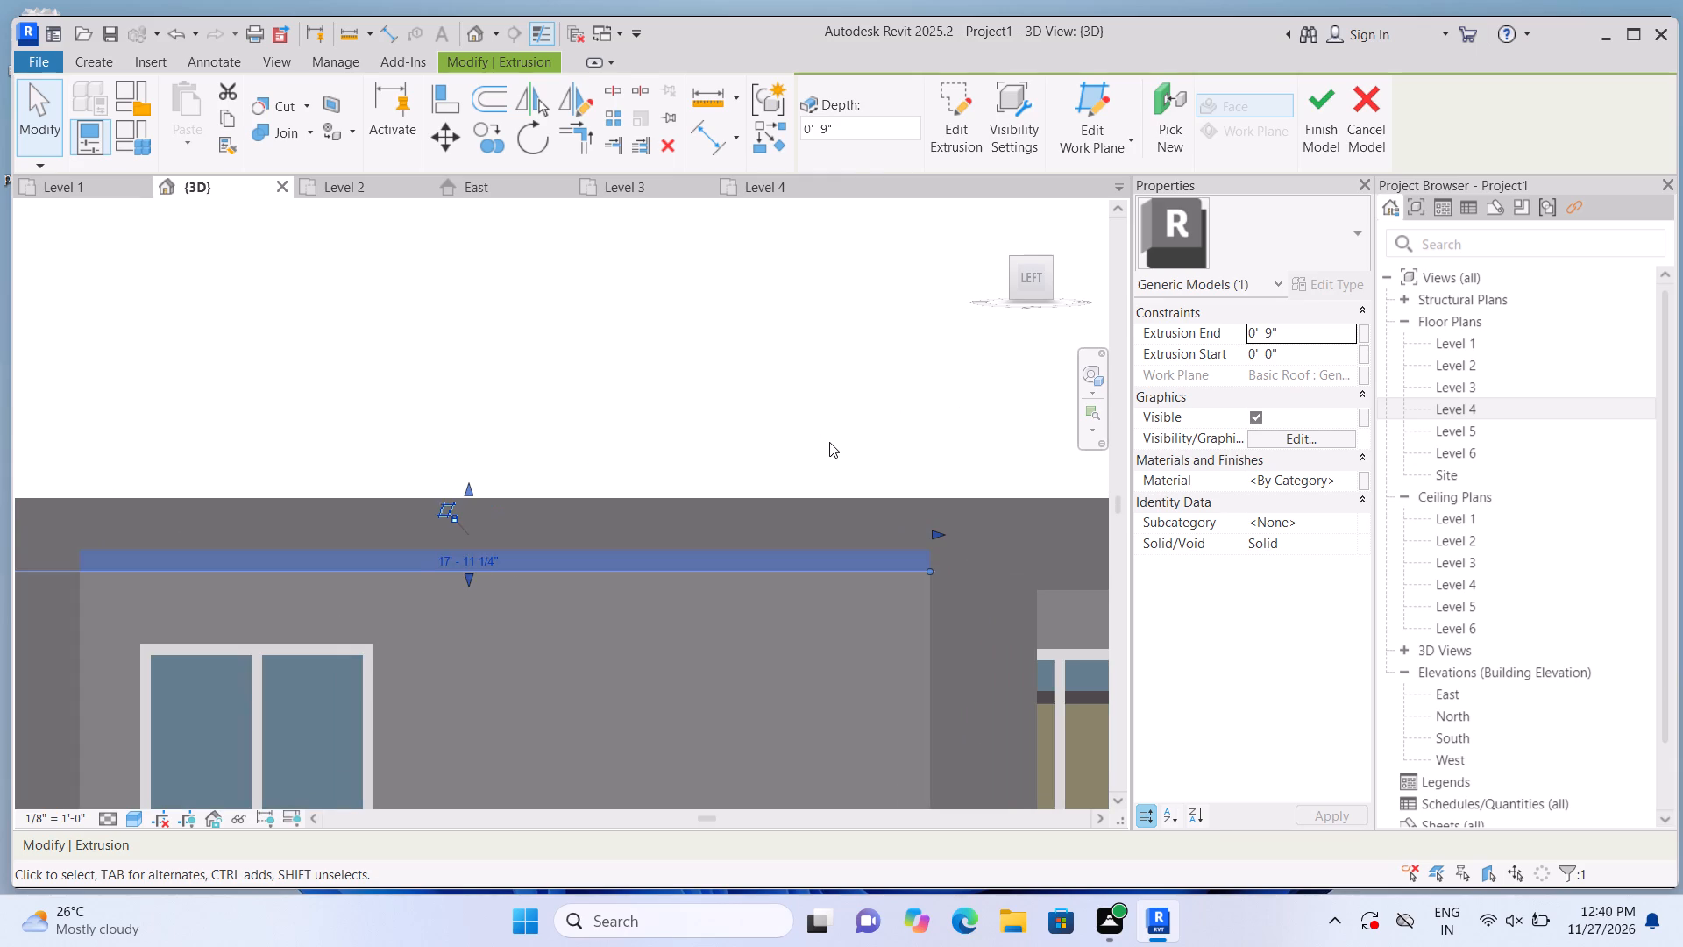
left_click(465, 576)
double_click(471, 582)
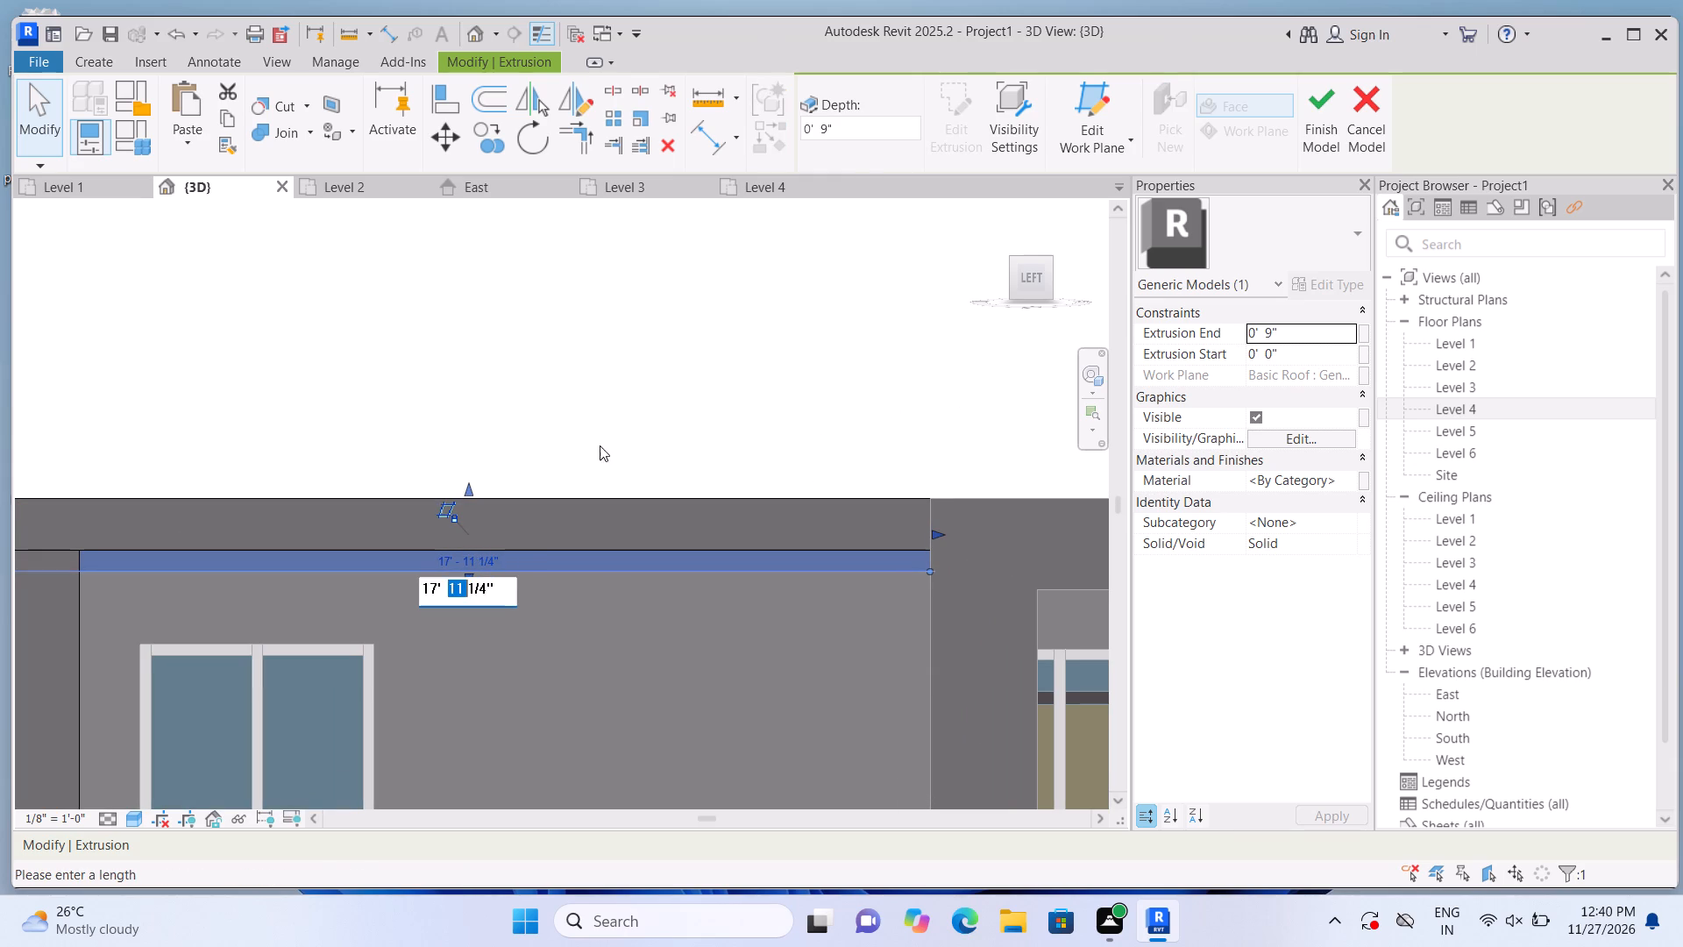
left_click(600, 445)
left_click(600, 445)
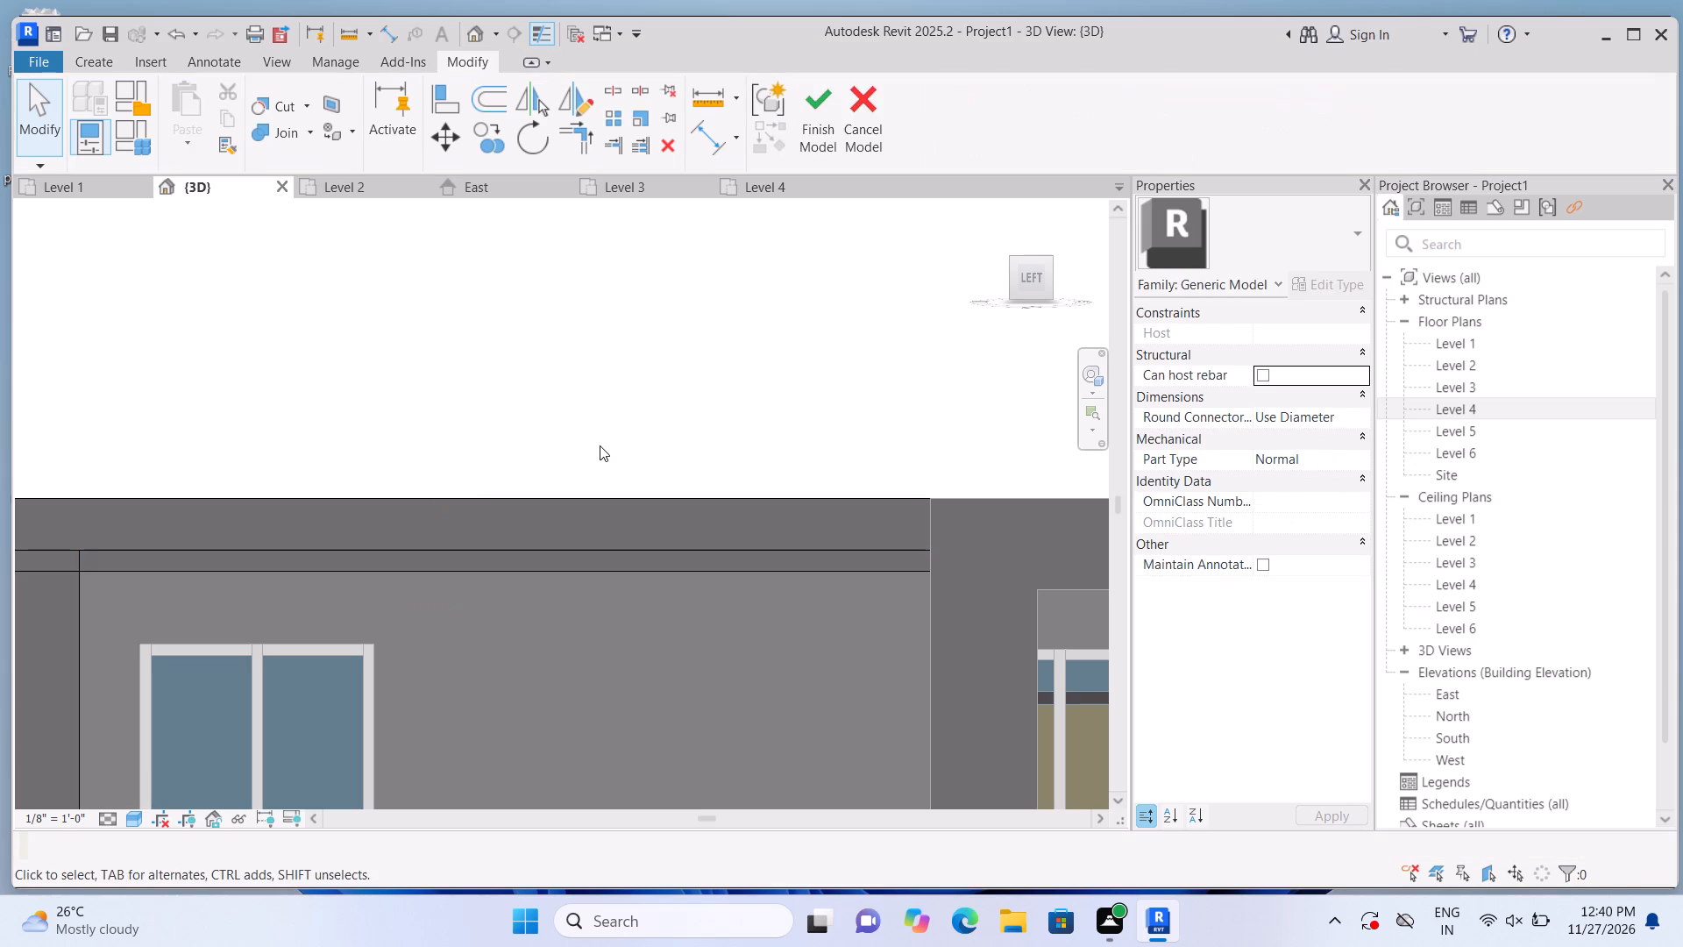
Stretch the roof-edge strip extrusion's bottom edge further down, level with the top edge of the adjacent bay's recessed wall.
scroll(600, 445, "down", 3)
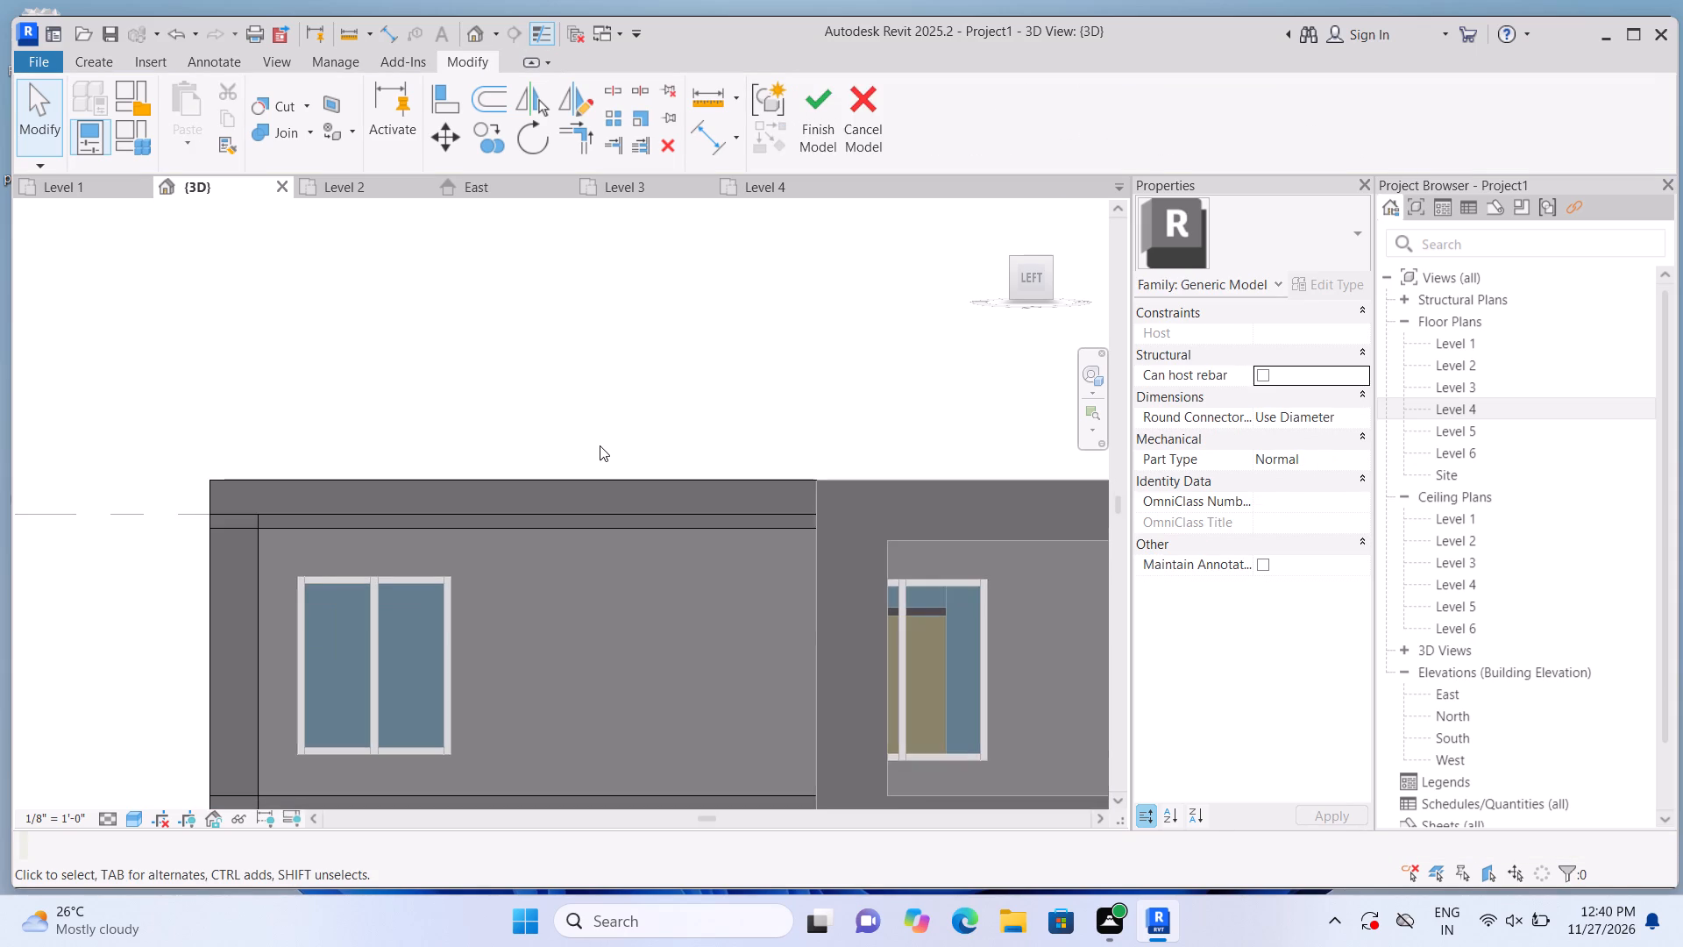
scroll(600, 445, "down", 2)
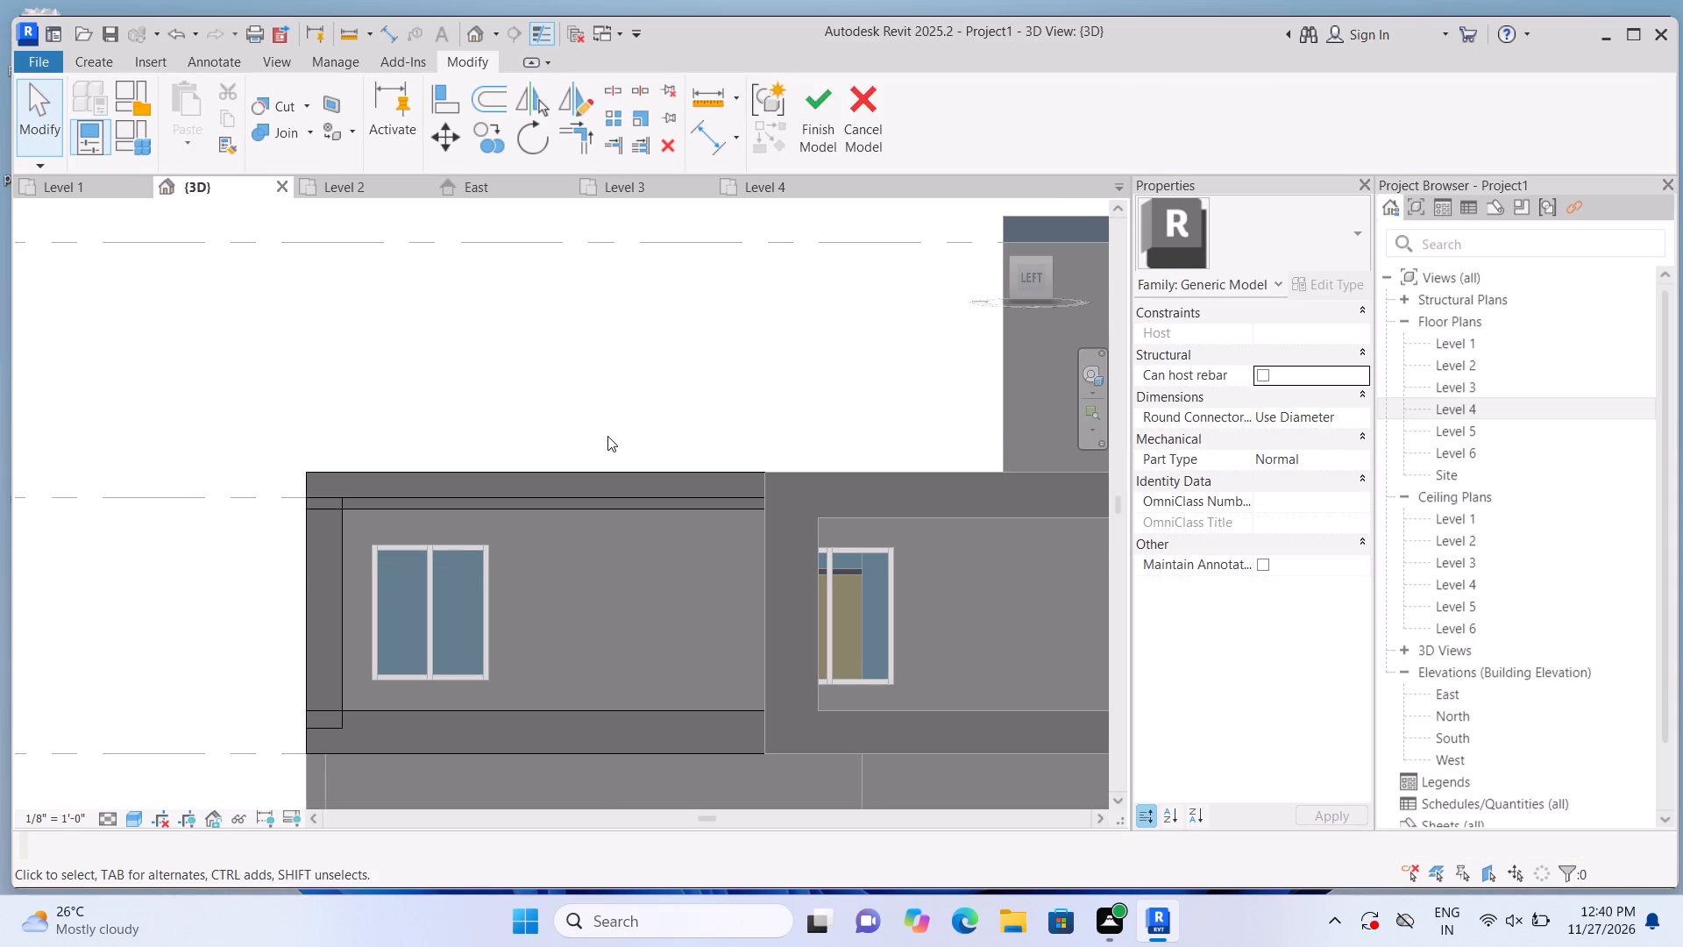
middle_click_drag(320, 424, 416, 435, "shift")
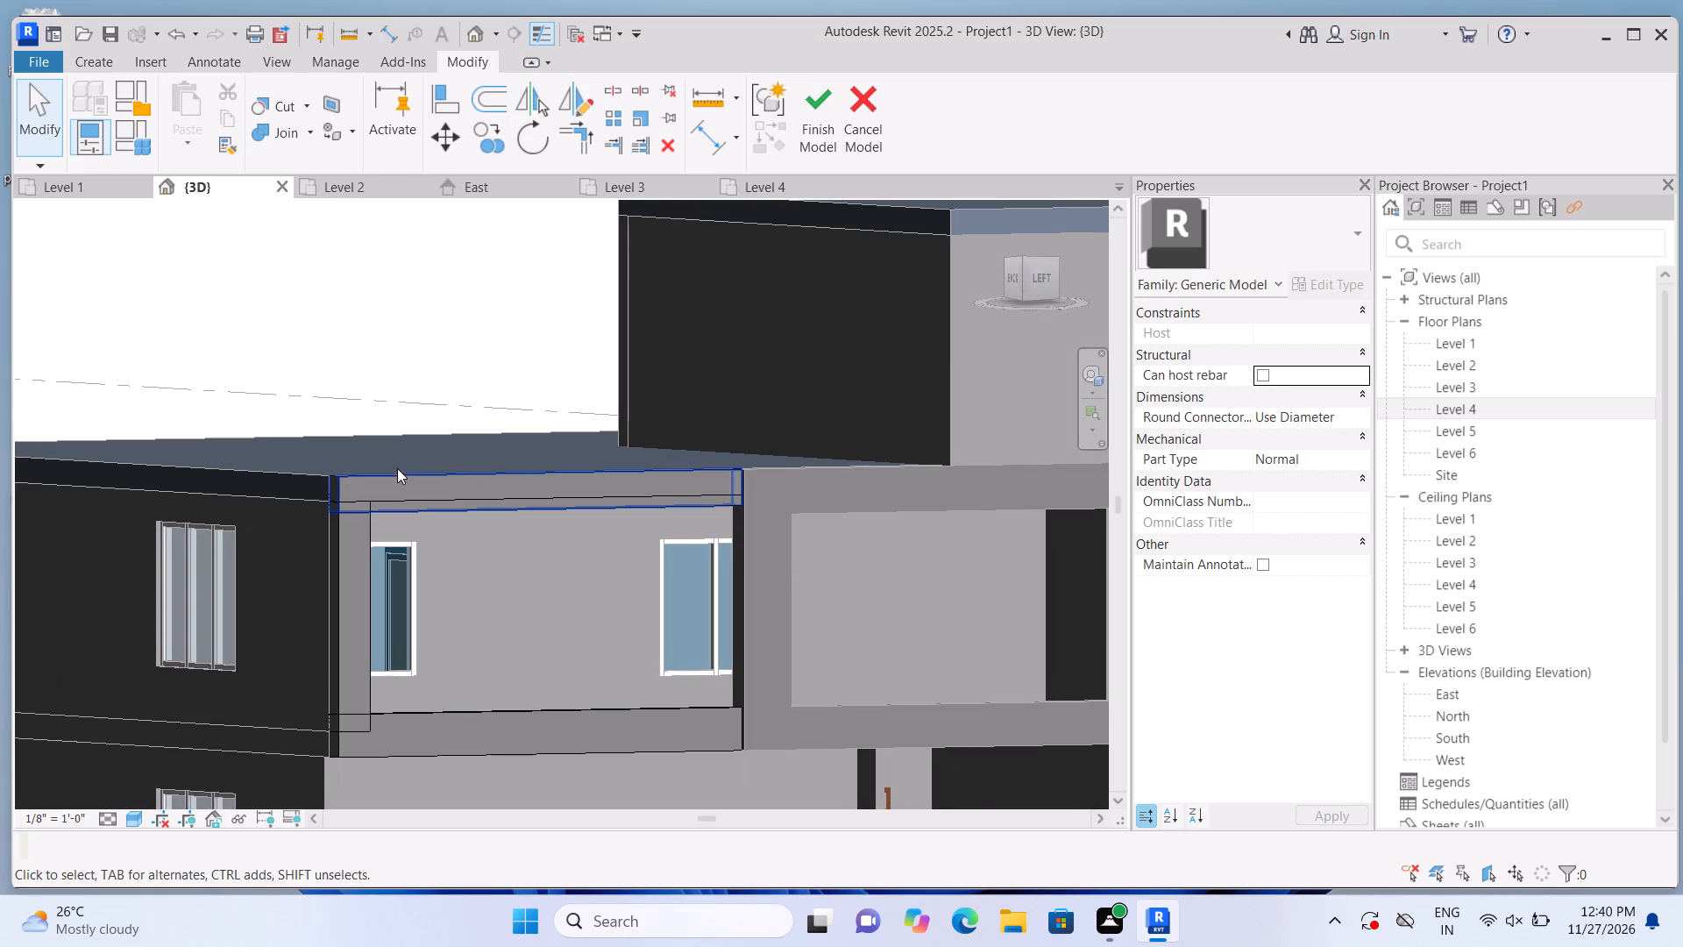
scroll(500, 502, "up", 1)
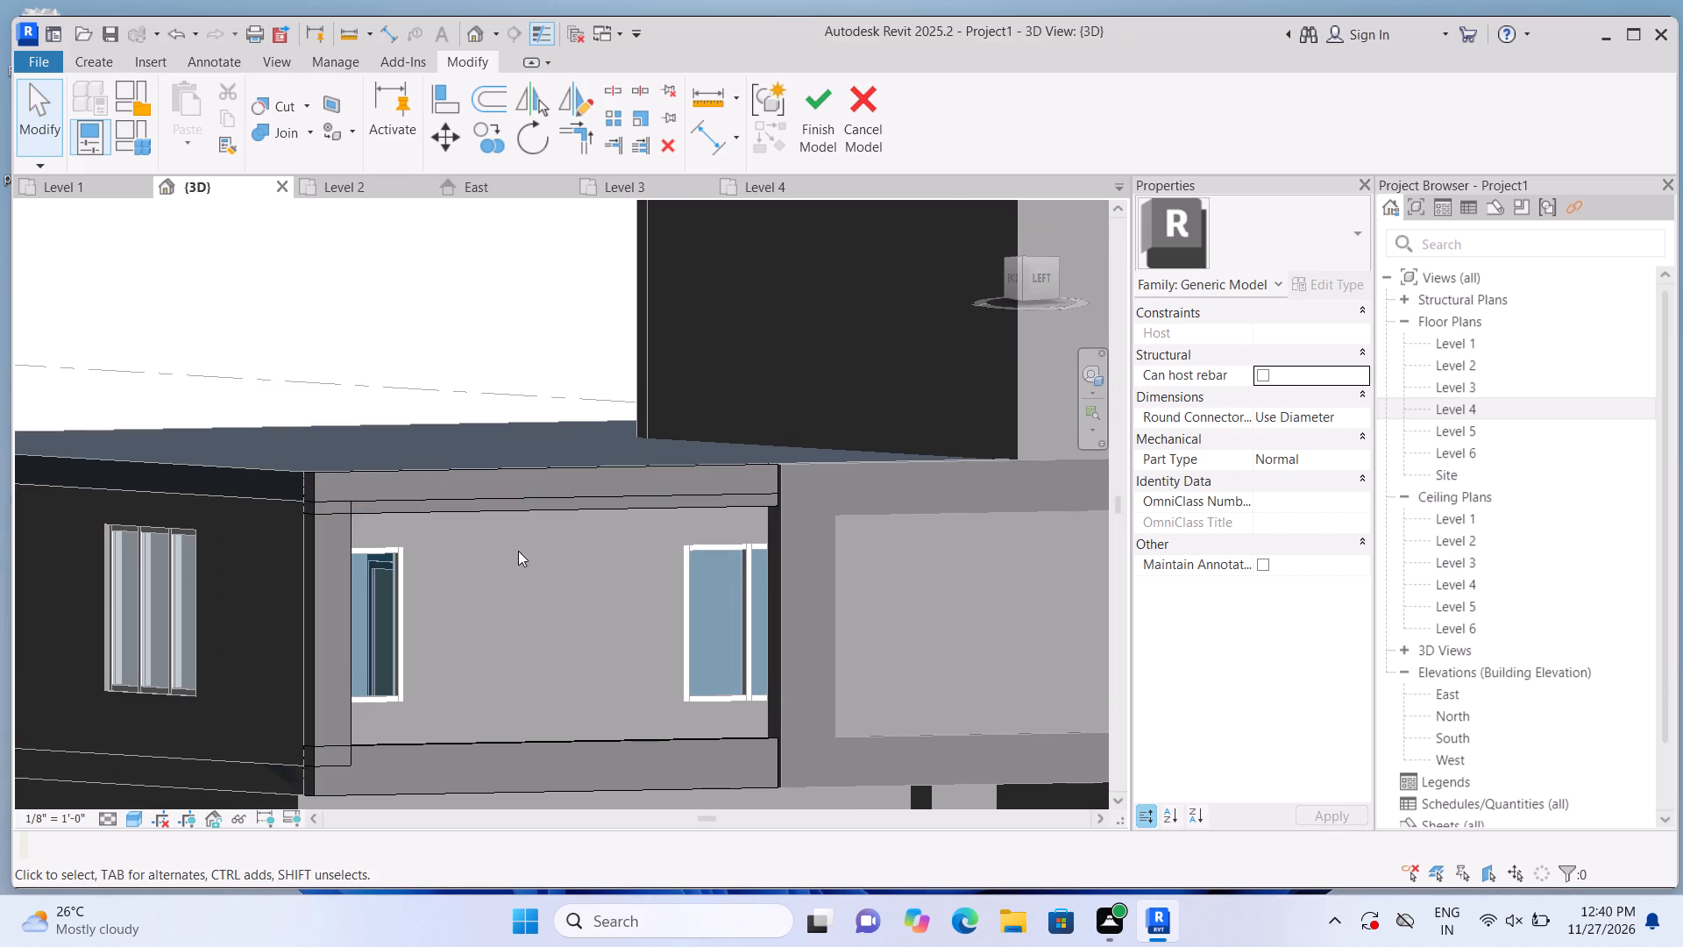
middle_click_drag(560, 610, 446, 587, "shift")
scroll(505, 472, "up", 2)
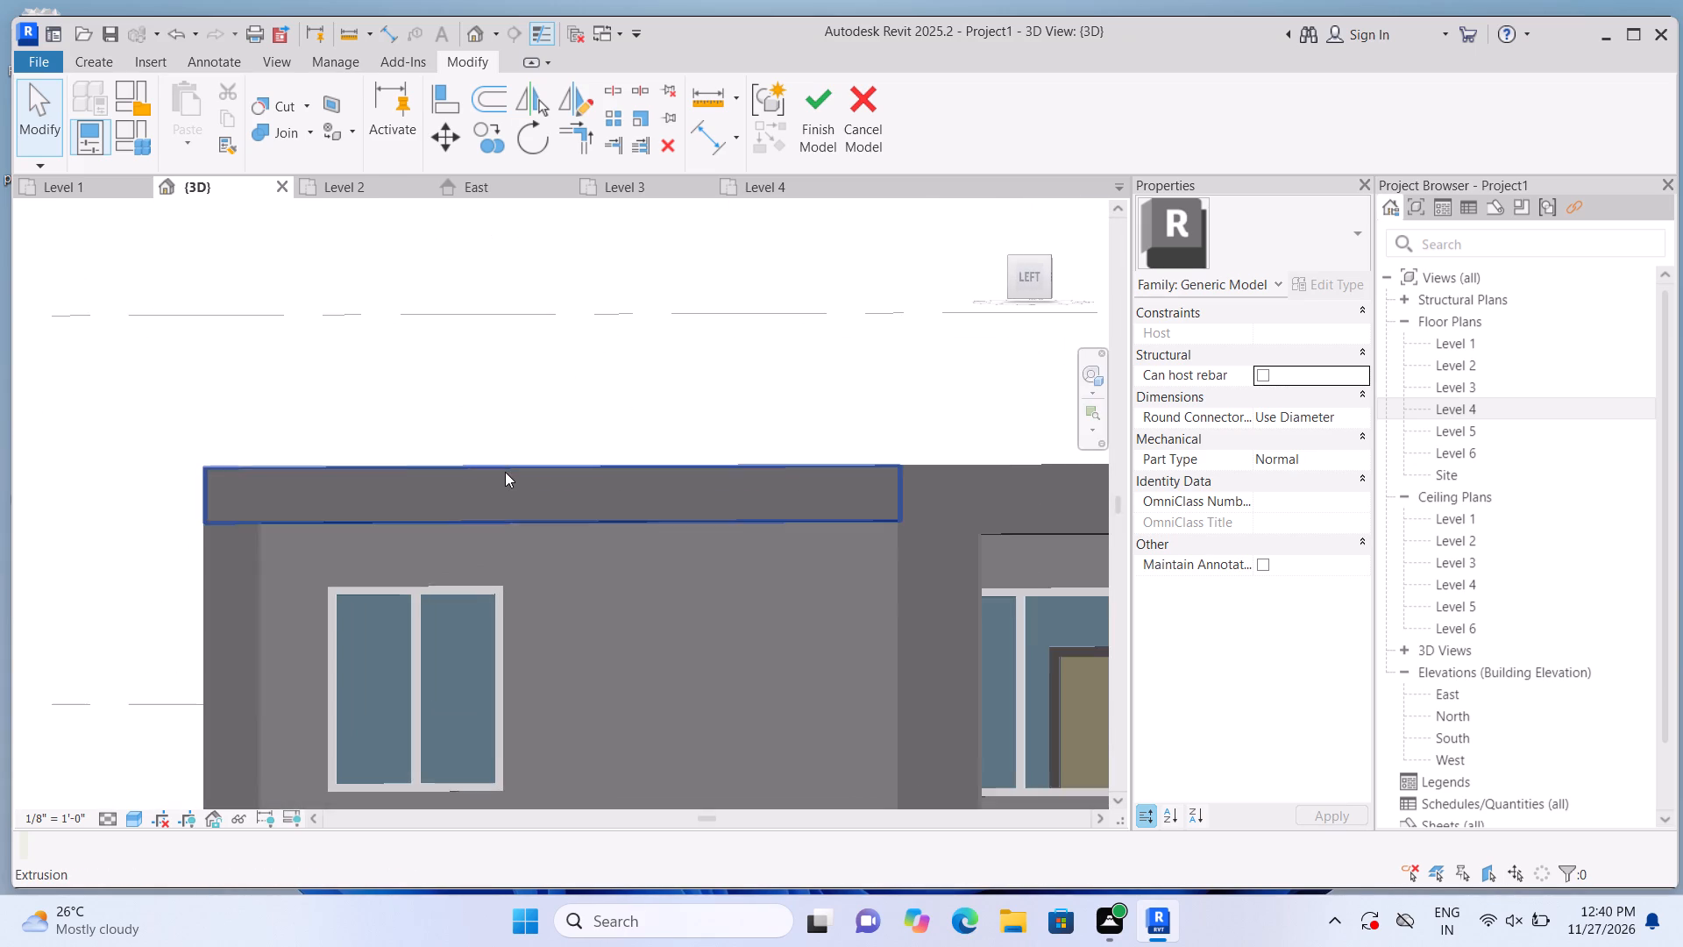
left_click(505, 472)
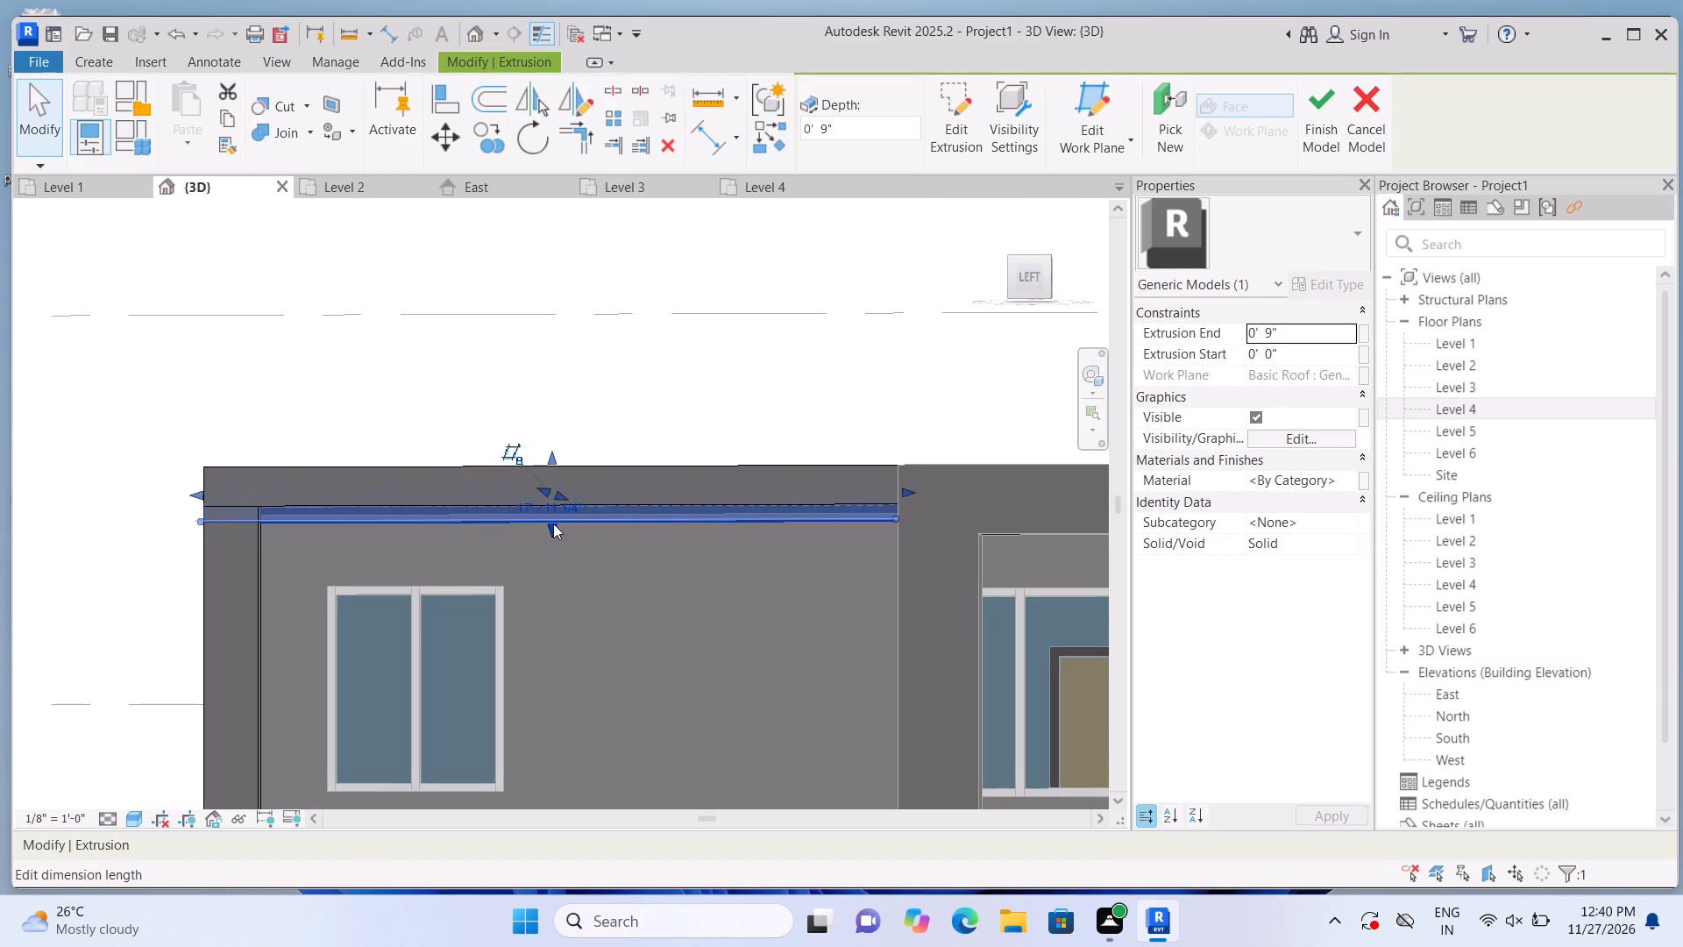
left_click_drag(553, 524, 551, 535)
left_click(550, 409)
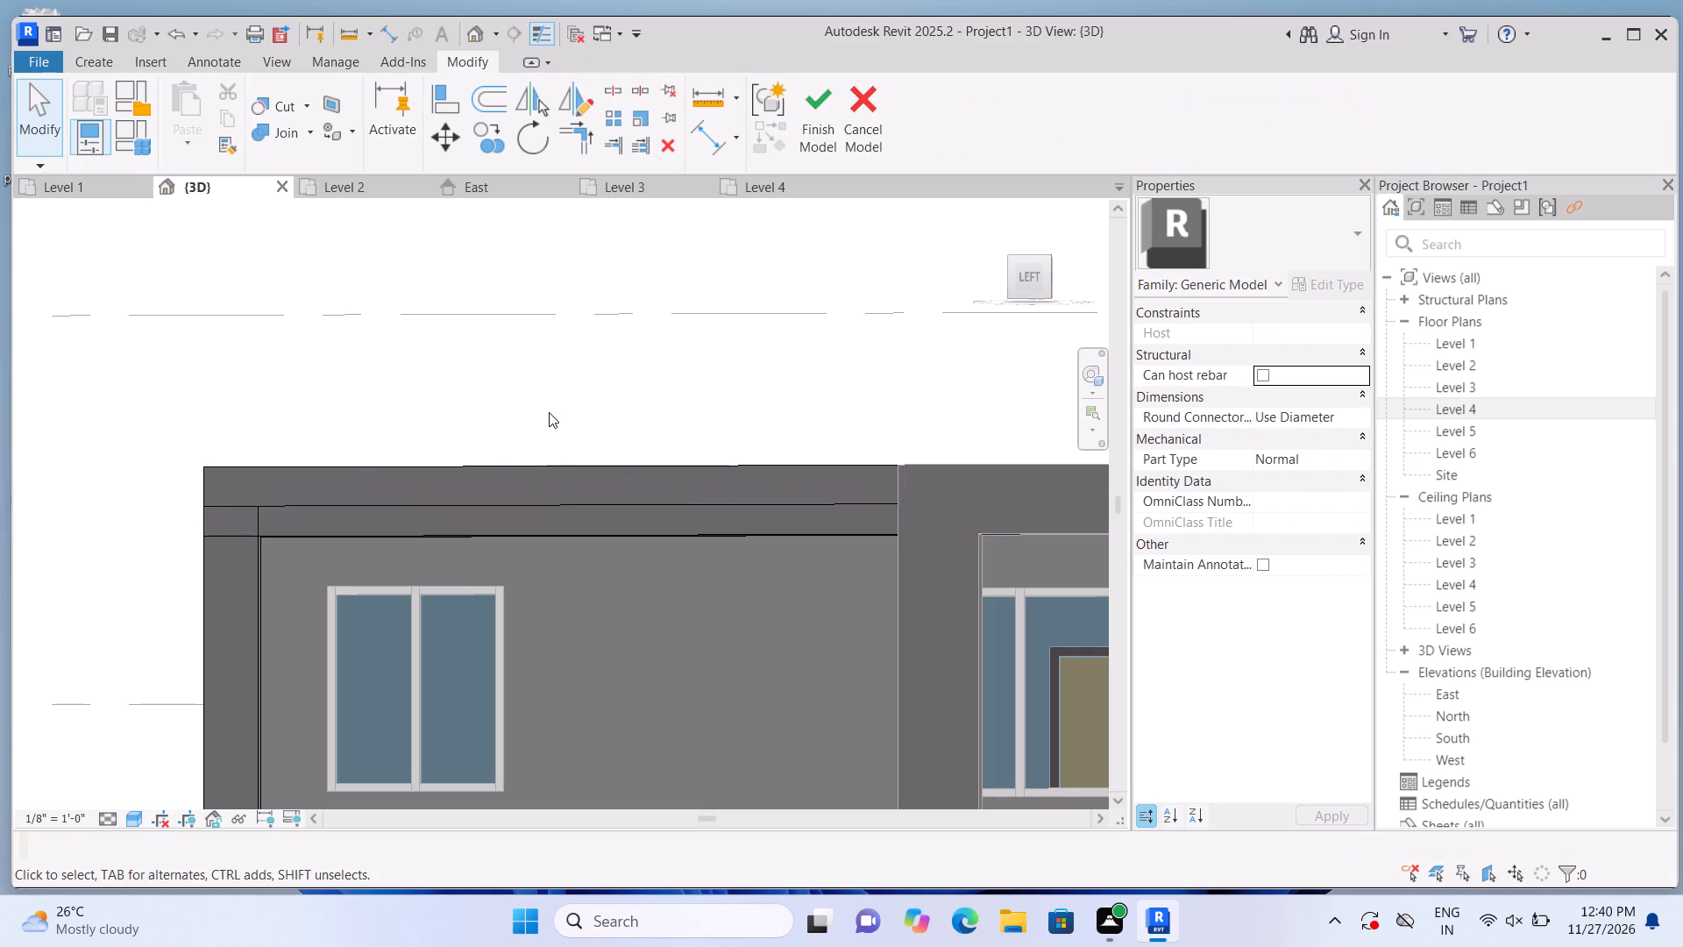
Join the vertical corner strip's geometry with the roof-edge strip and with the Level 2 band extrusion.
scroll(549, 415, "down", 3)
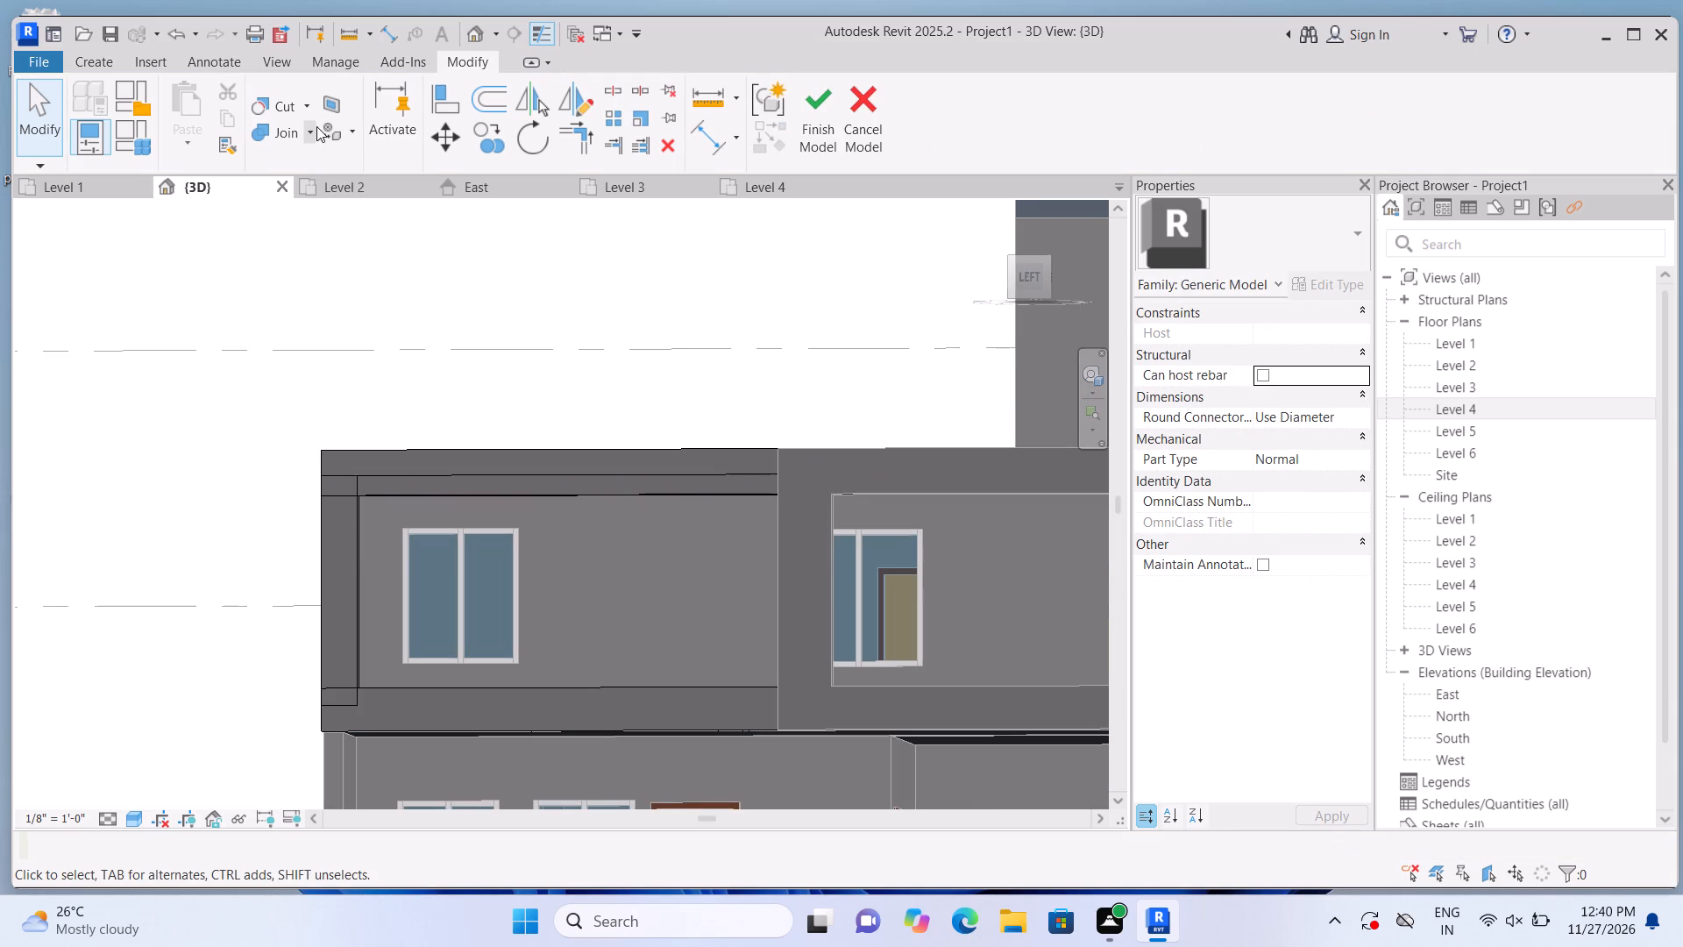
left_click(316, 126)
left_click(330, 162)
left_click(364, 568)
left_click(410, 473)
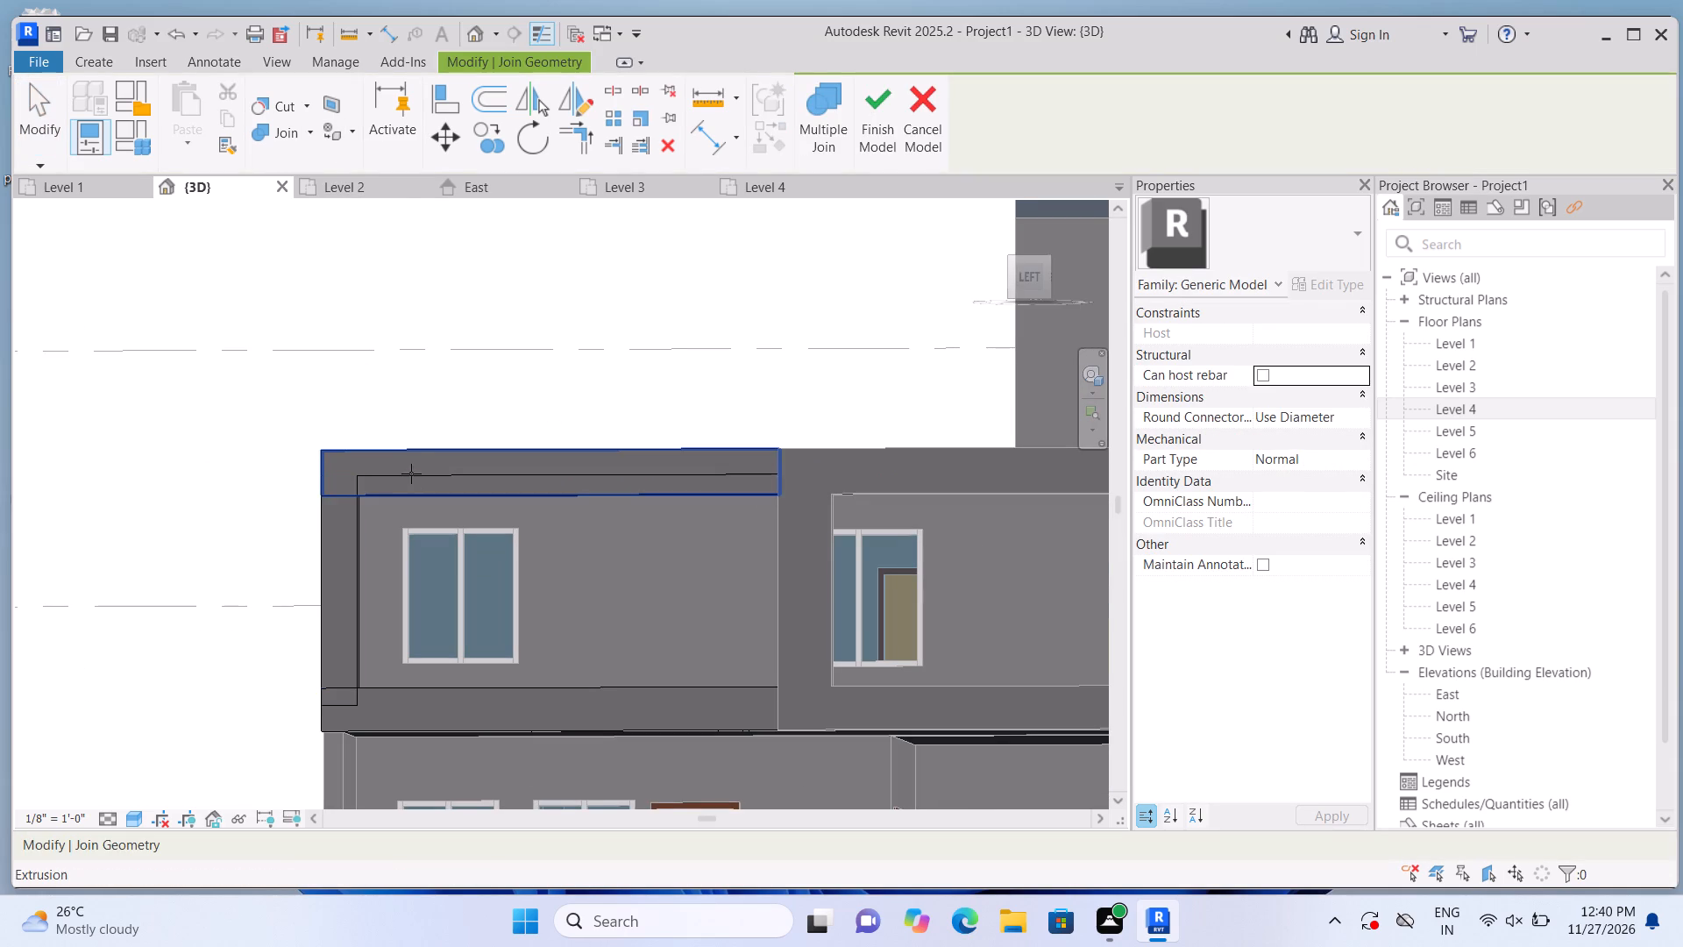
left_click(408, 708)
left_click(344, 634)
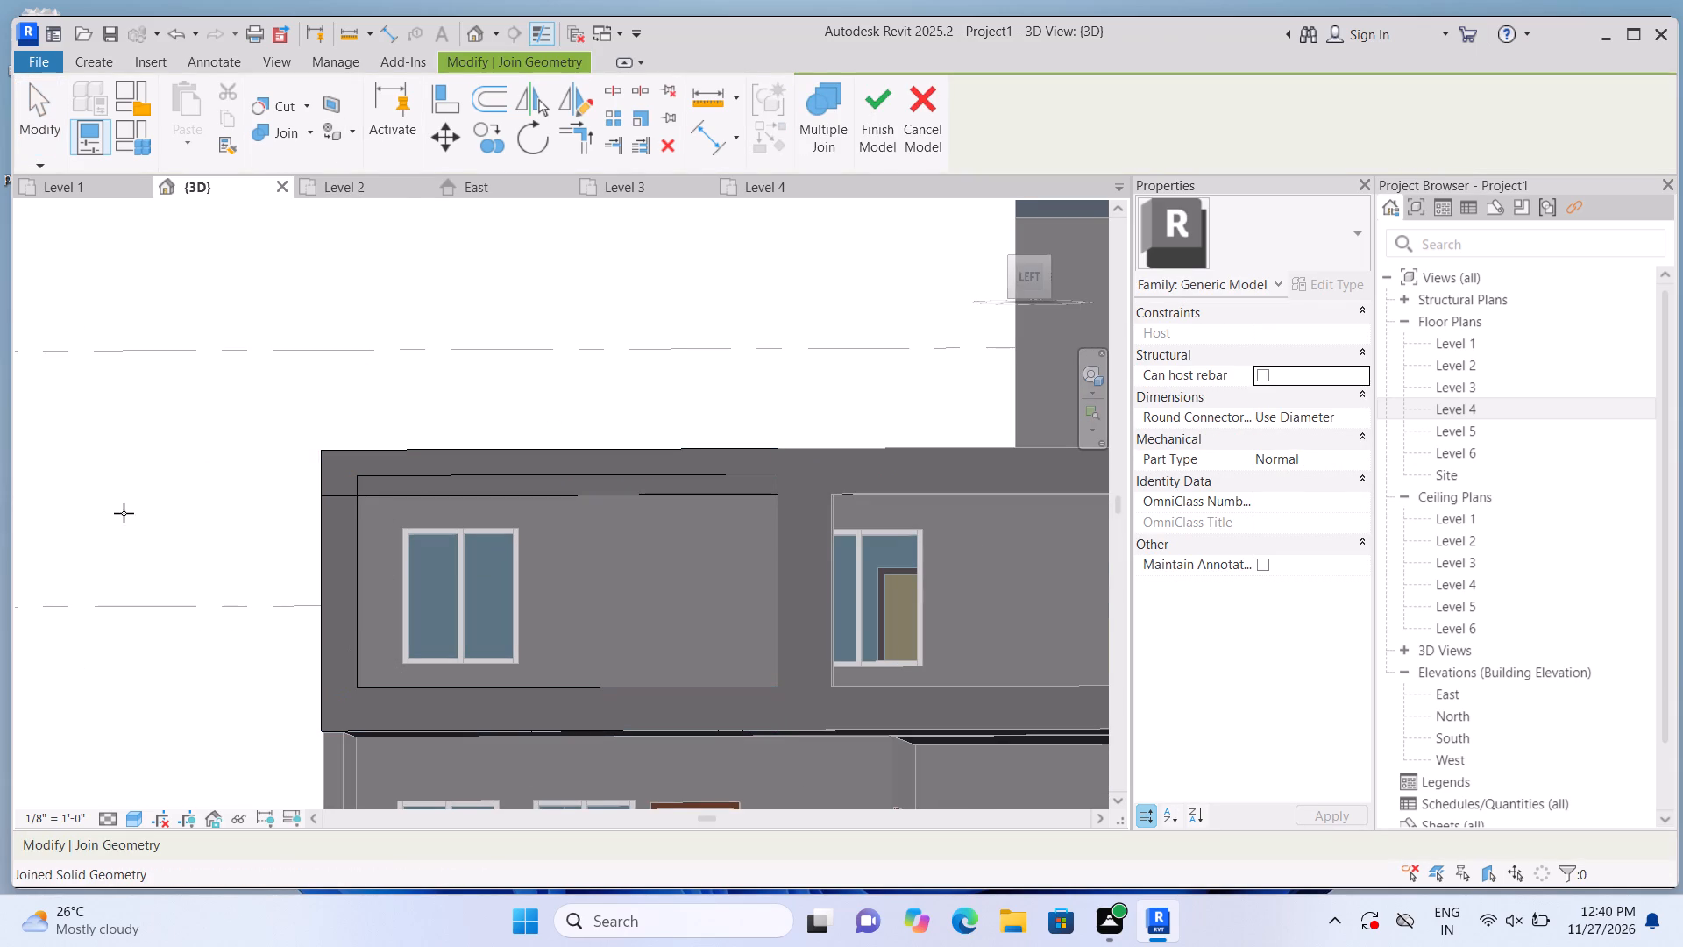
key("Escape")
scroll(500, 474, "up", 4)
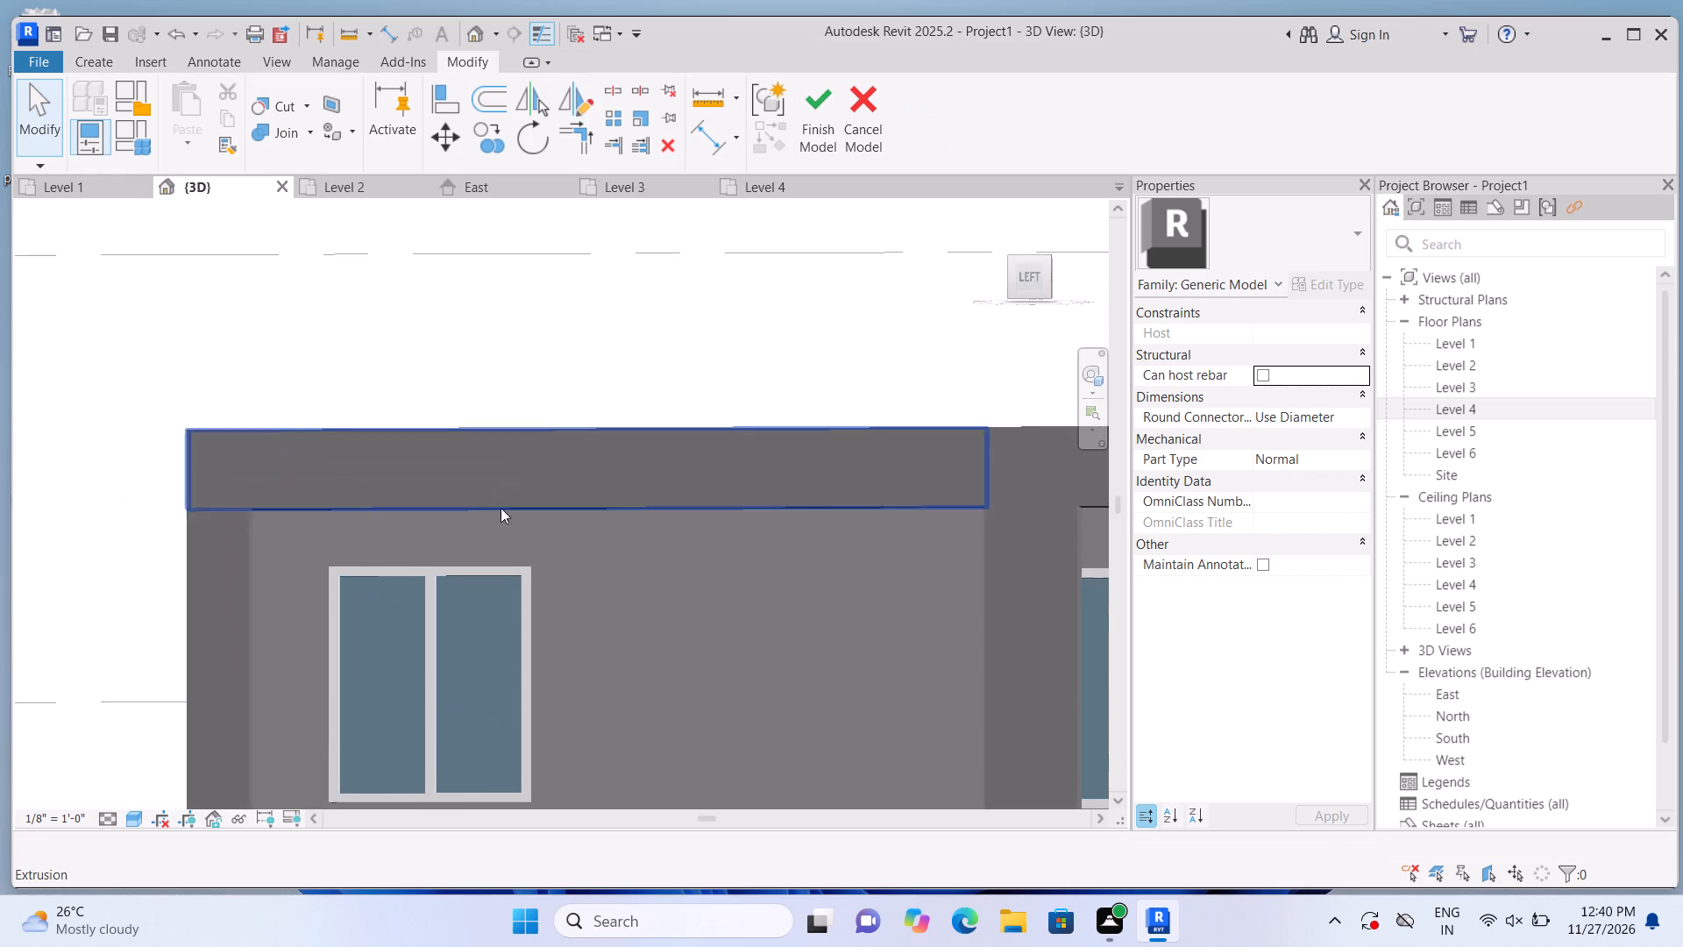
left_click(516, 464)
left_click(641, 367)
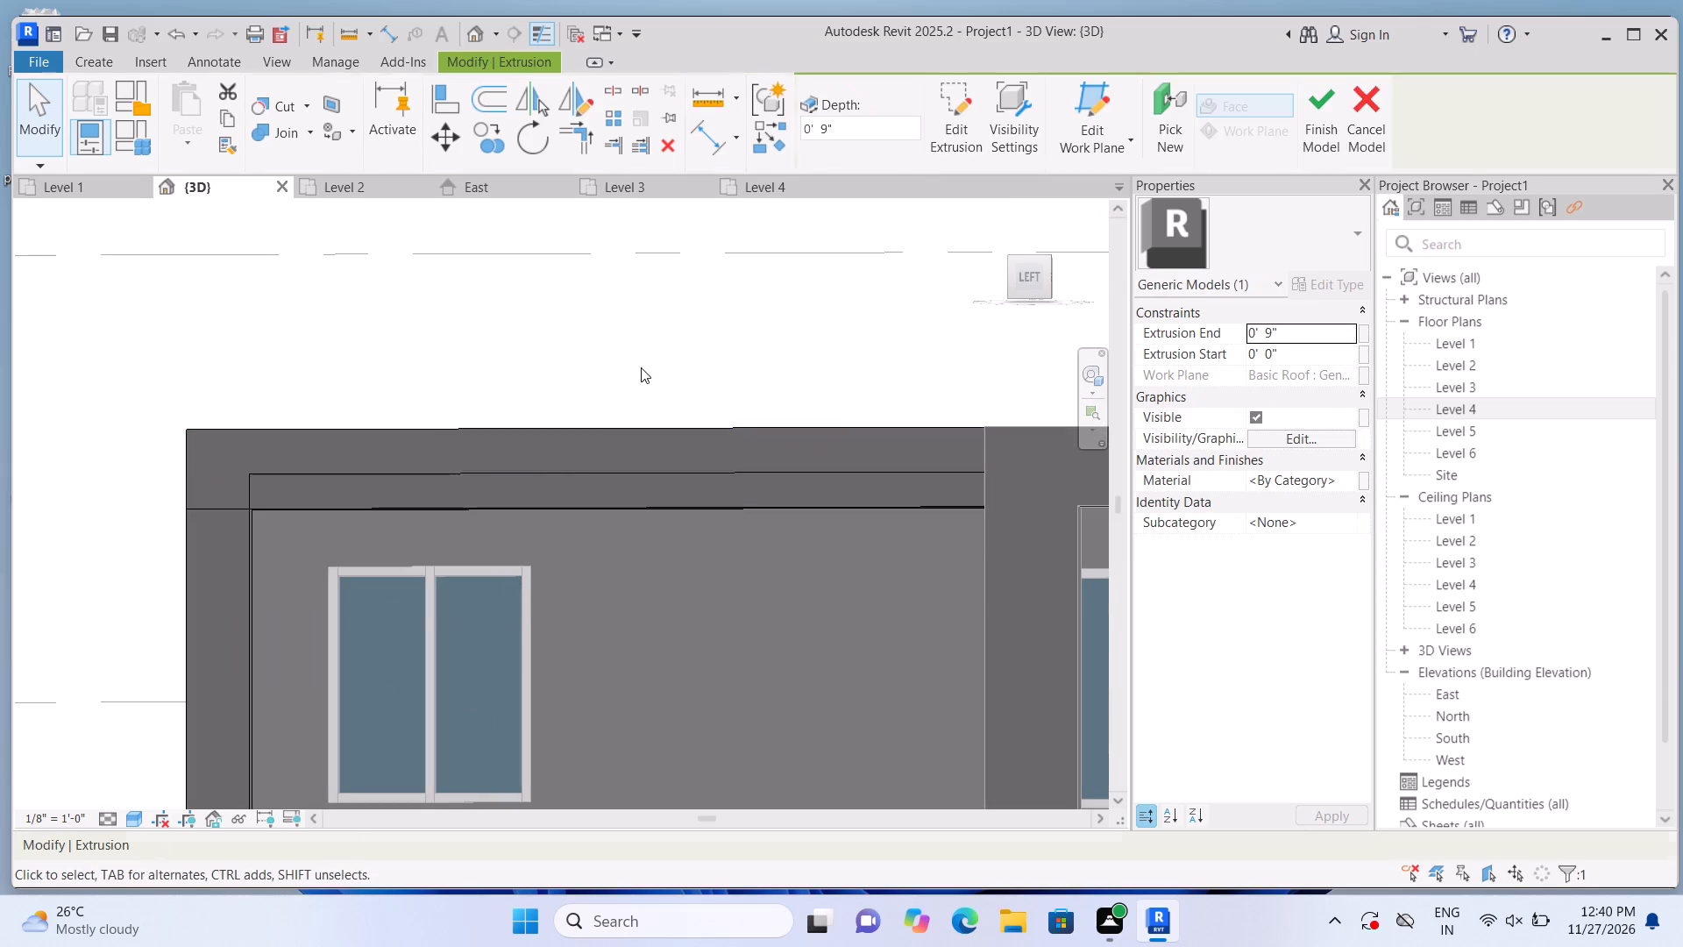
Delete the overlapping duplicate strip extrusion along the roof edge above the Left facade's upper window wall.
left_click(603, 468)
left_click(607, 506)
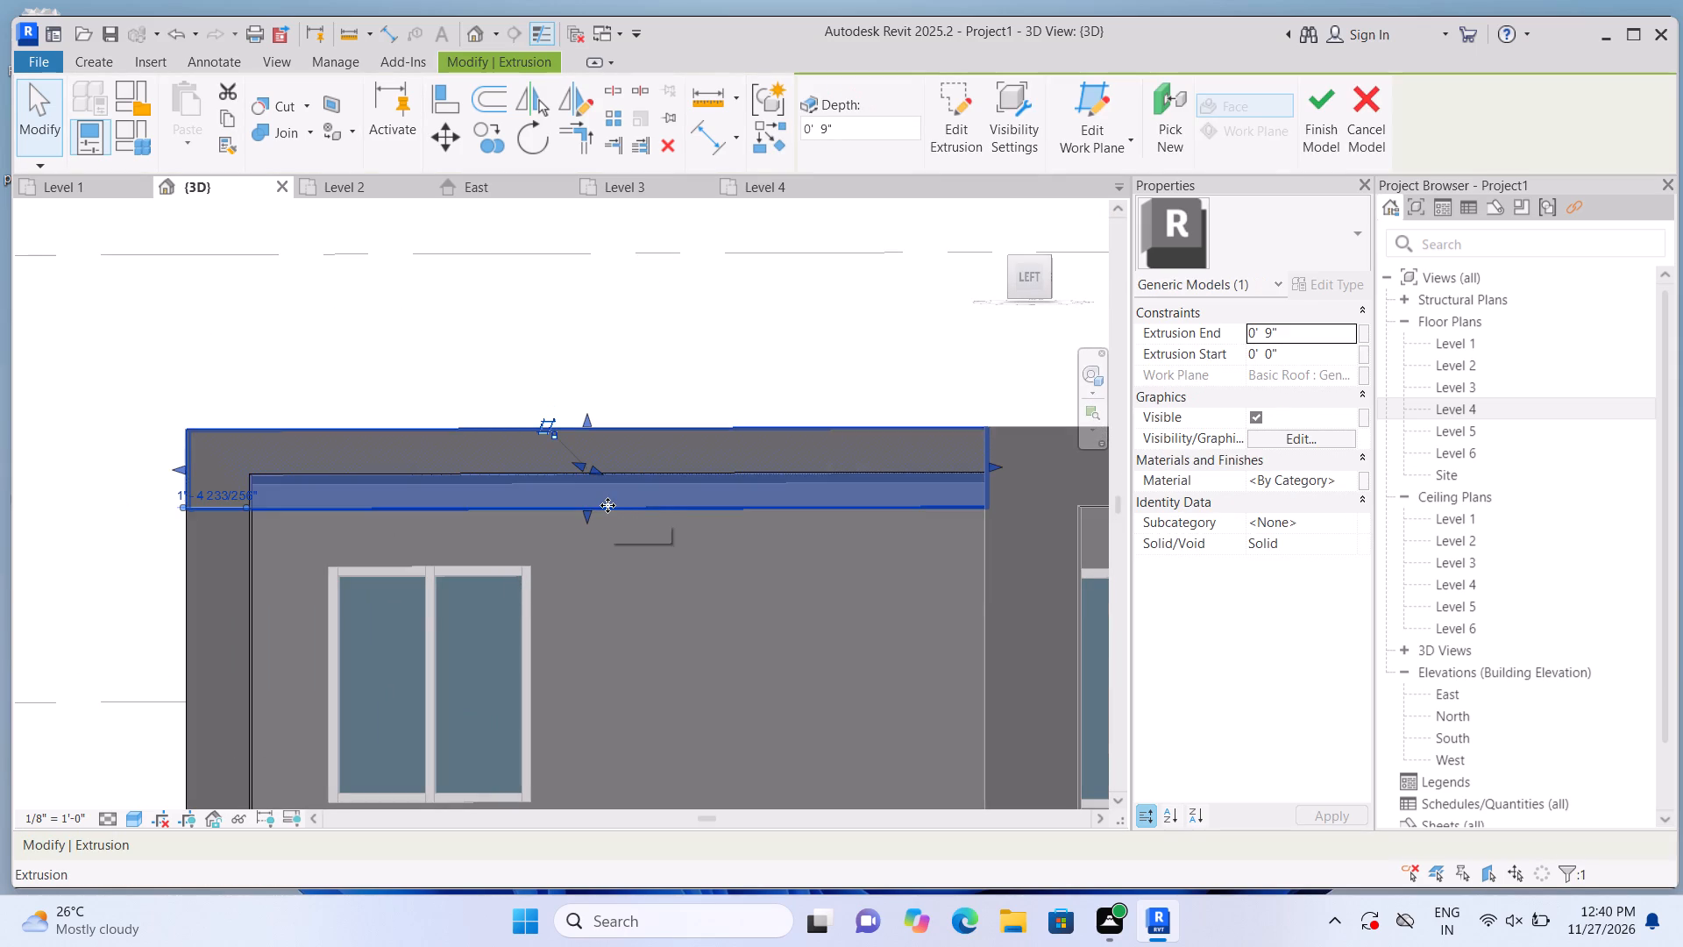
key("Delete")
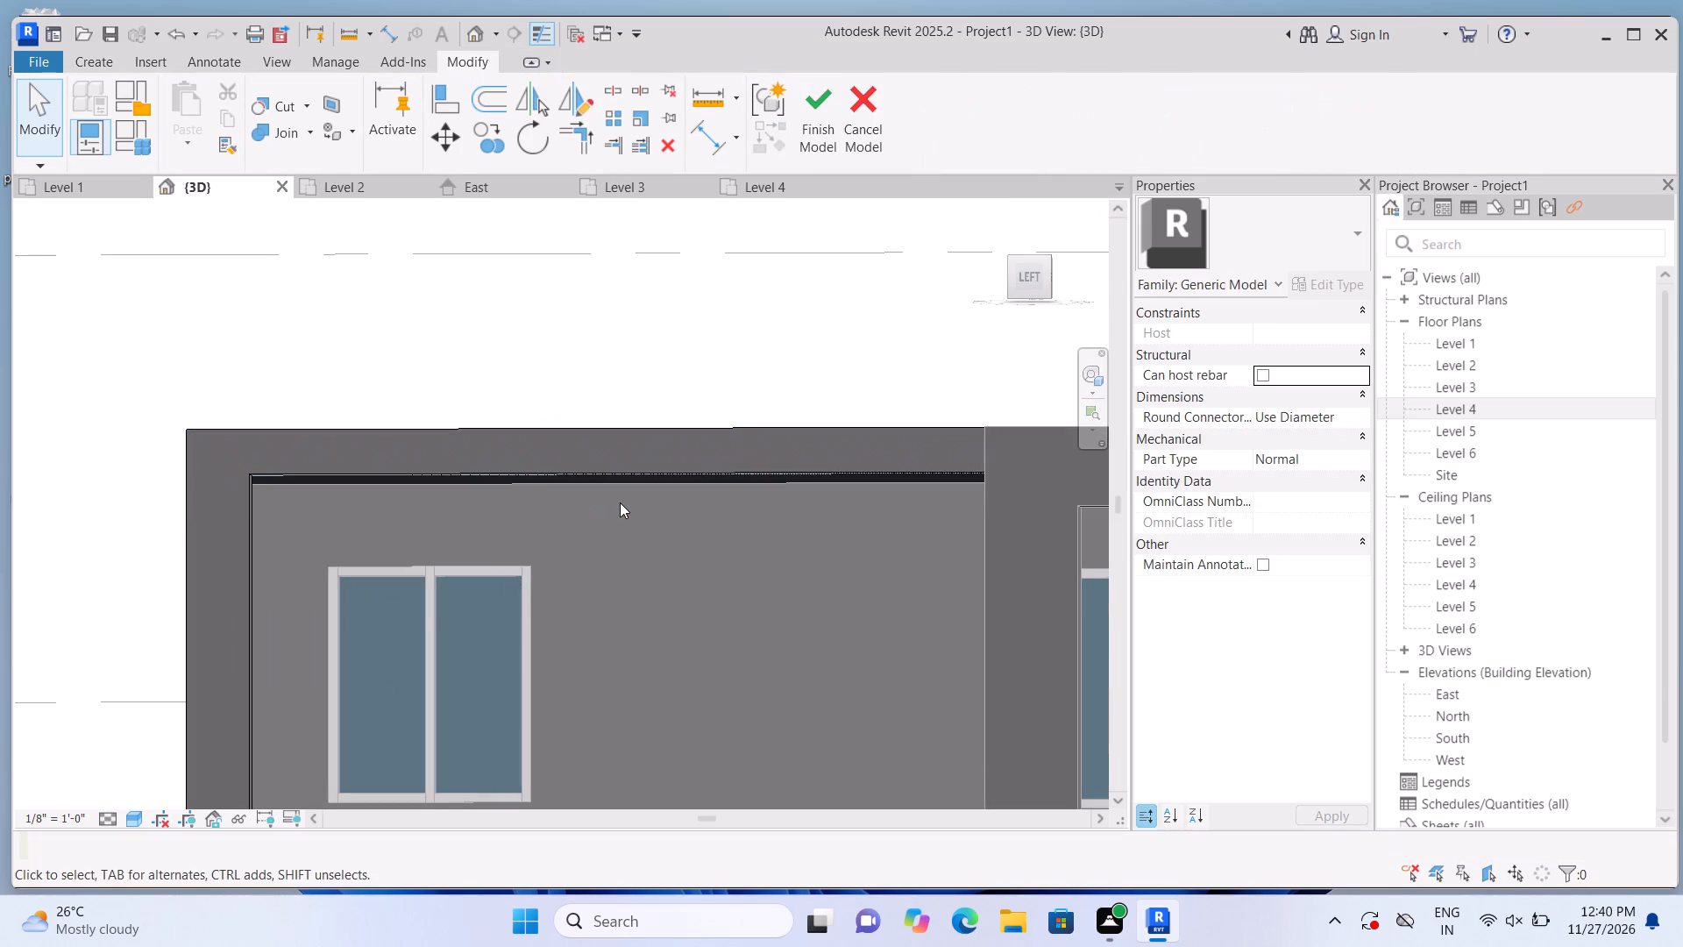
Stretch the remaining roof-edge strip extrusion's bottom edge down, level with the top edge of the adjacent bay's recessed wall.
middle_click_drag(379, 338, 485, 399)
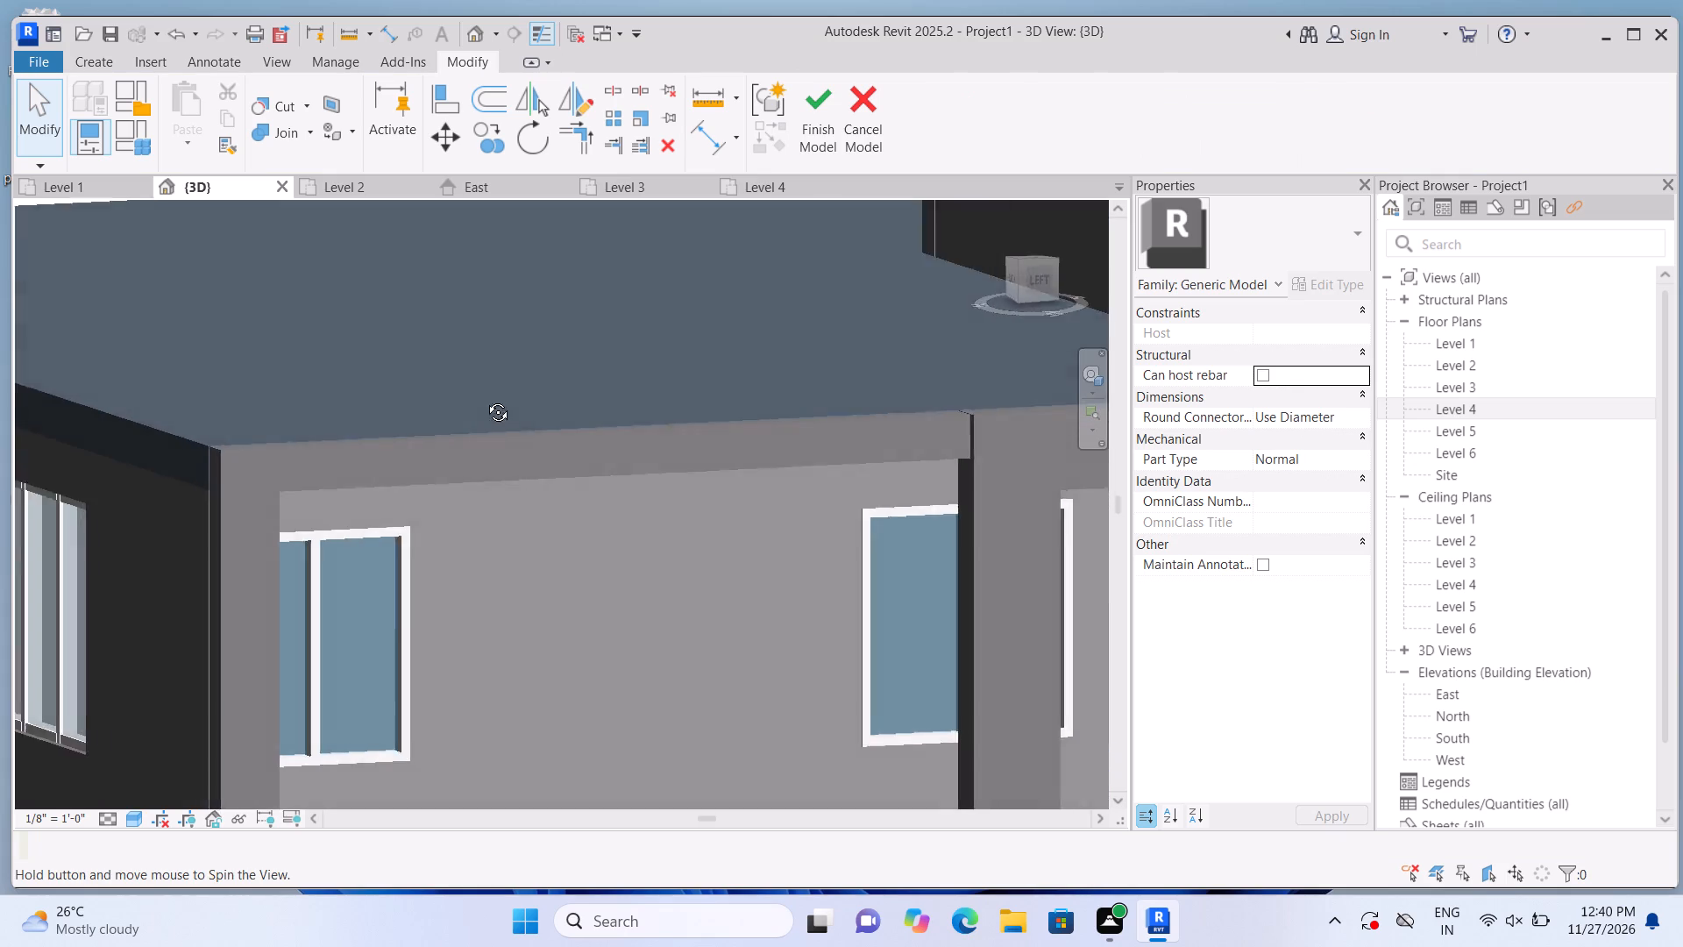
middle_click_drag(485, 399, 482, 396)
left_click(495, 438)
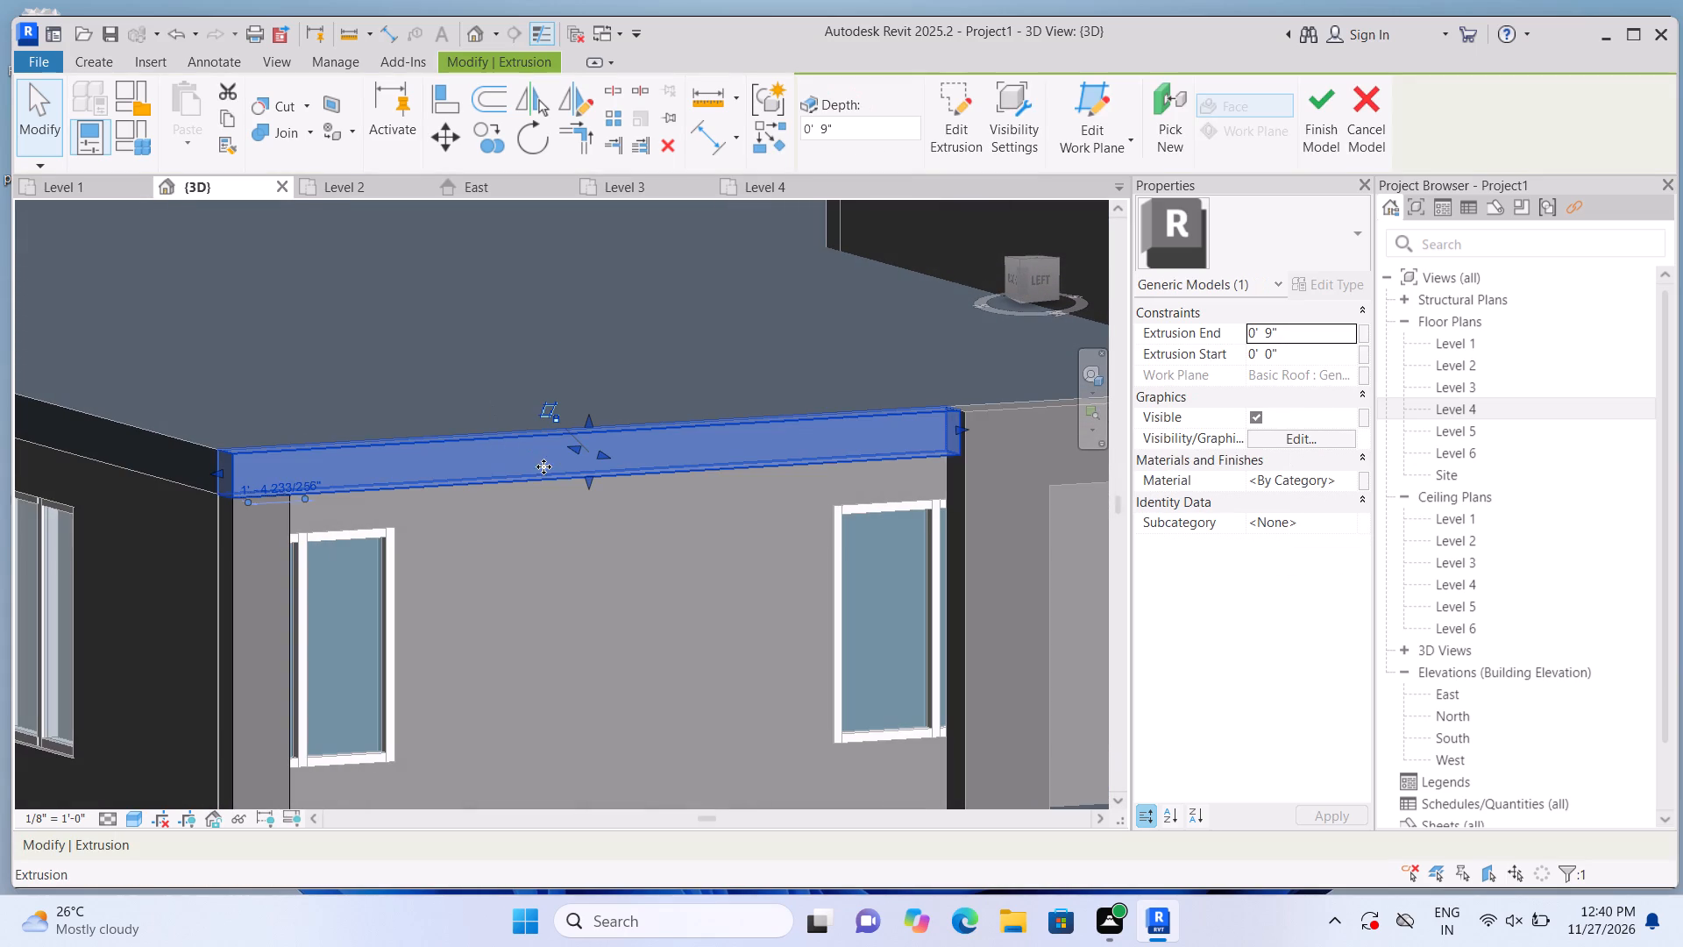
scroll(537, 509, "up", 1)
middle_click_drag(525, 507, 422, 438)
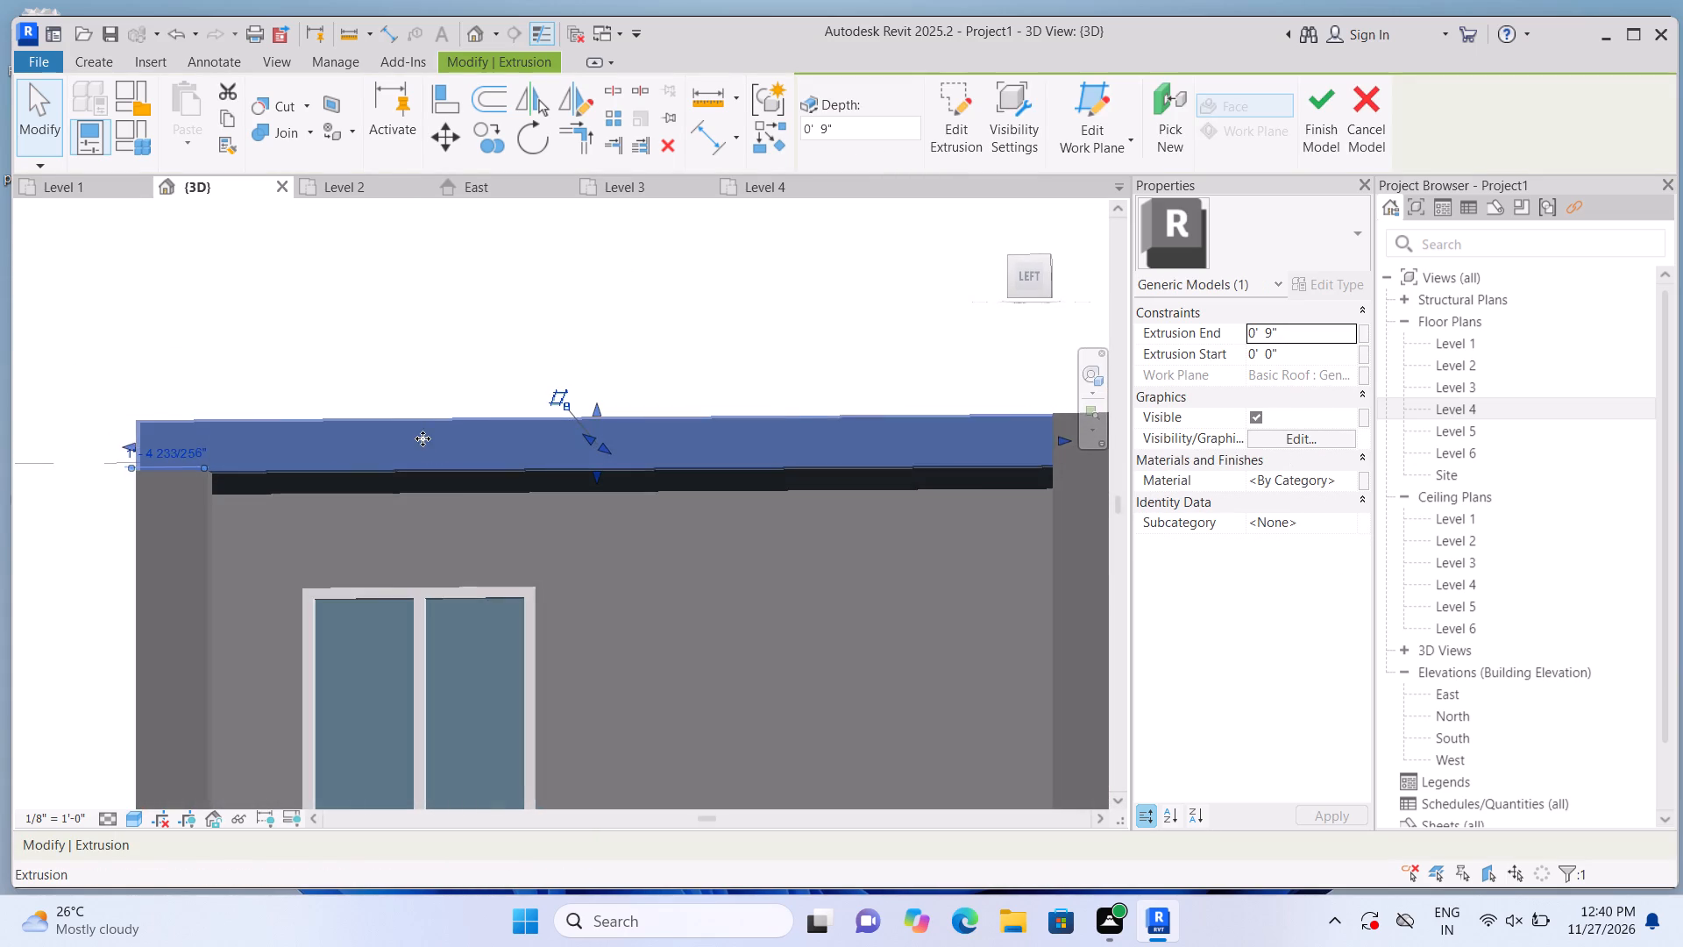
scroll(441, 444, "down", 3)
scroll(501, 469, "up", 1)
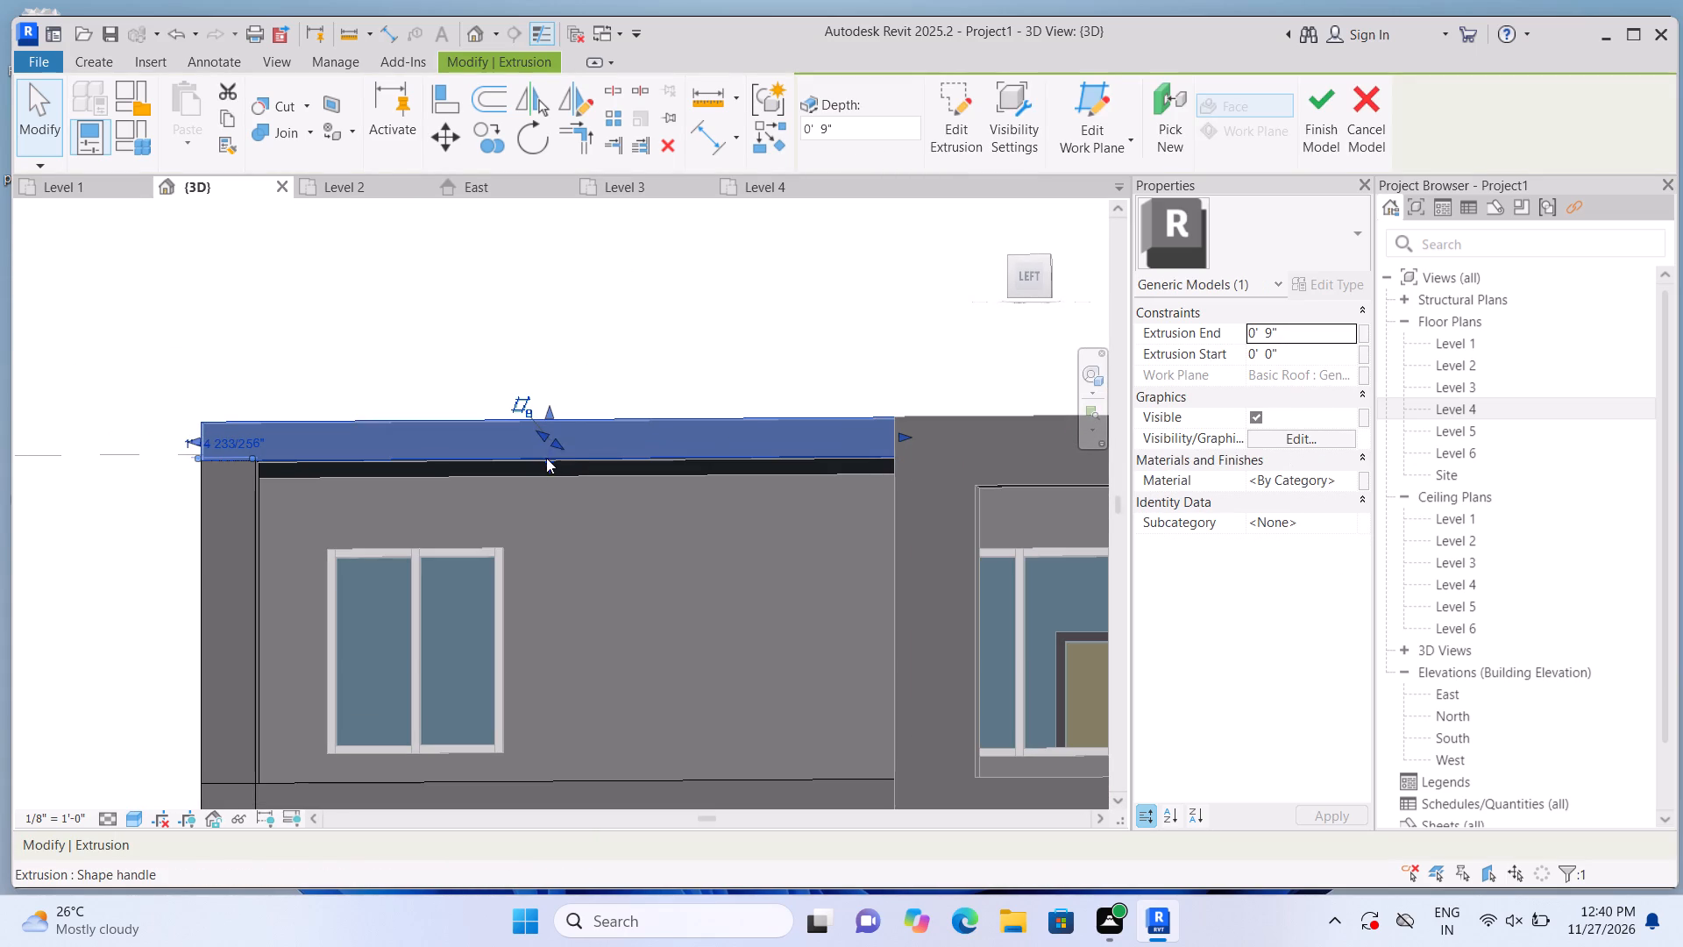
left_click_drag(549, 462, 552, 489)
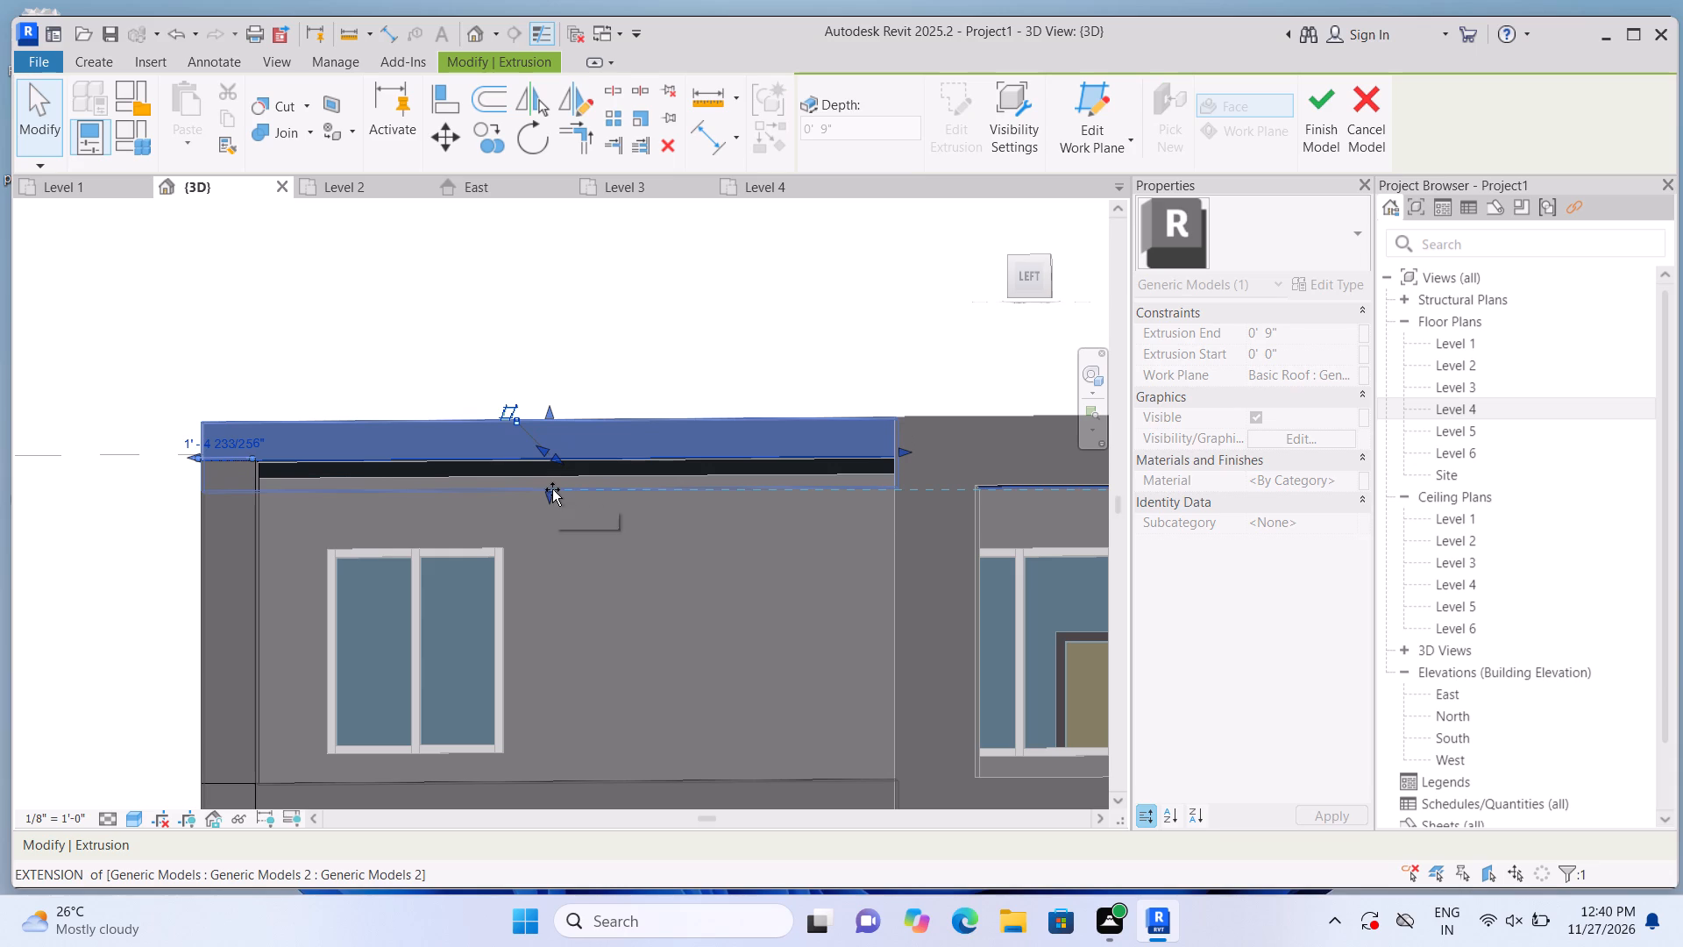
left_click_drag(552, 489, 555, 483)
left_click(619, 353)
scroll(619, 363, "down", 3)
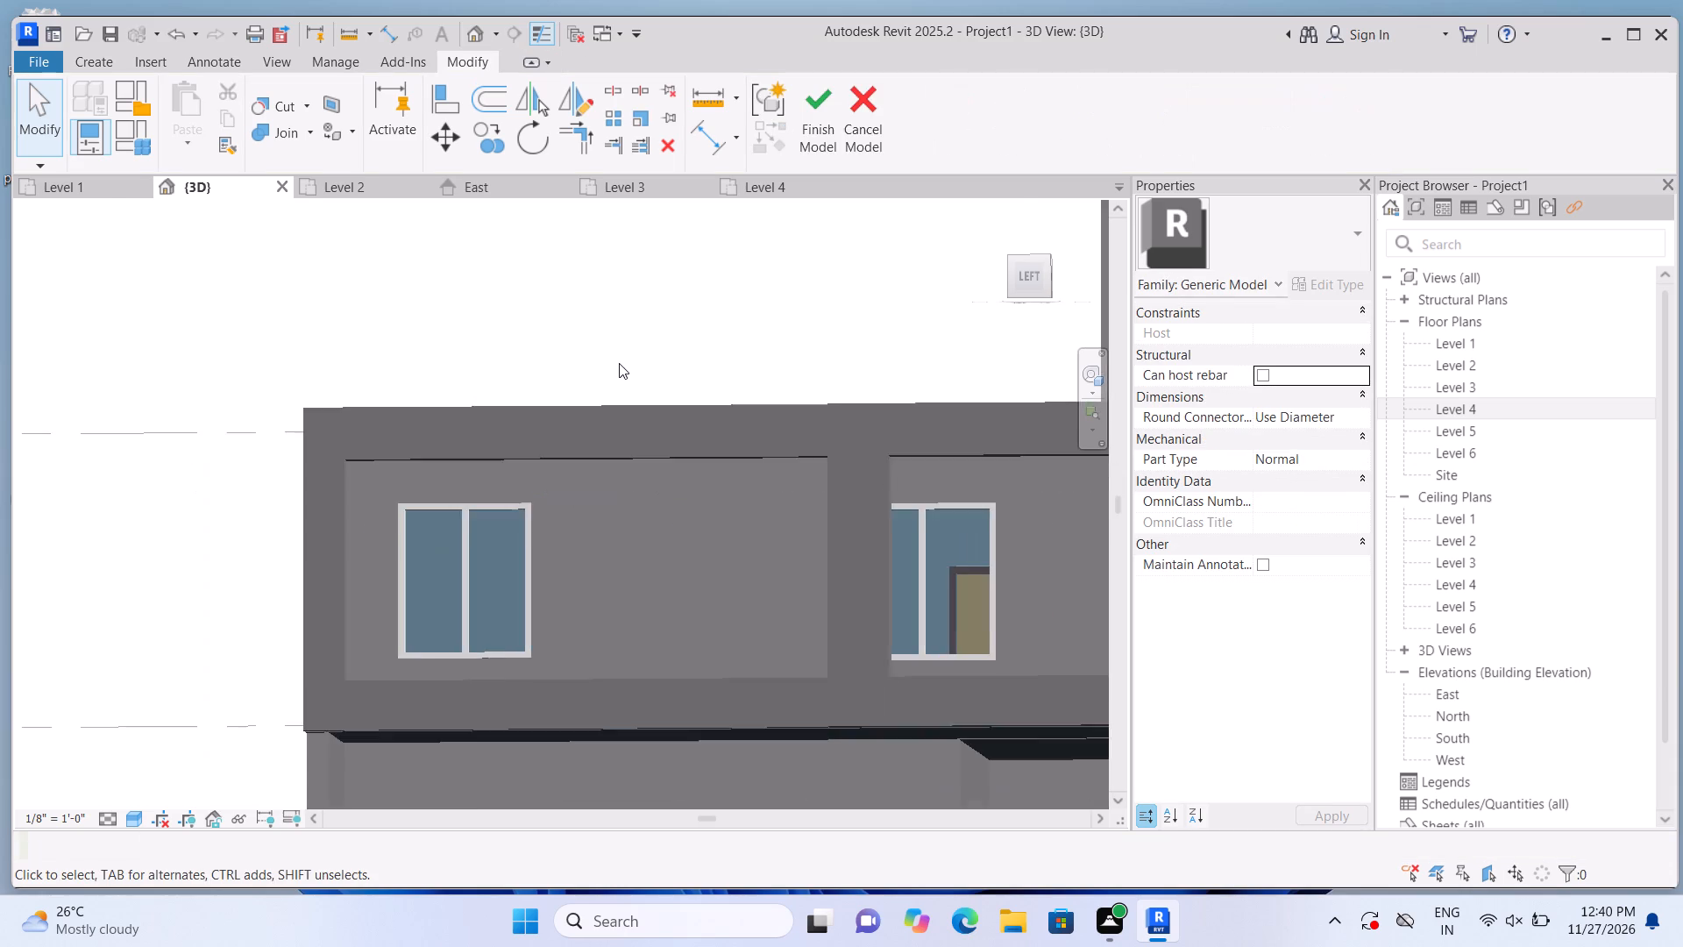
Examine the whole house from the Back, Left and Front sides to check the facade framing.
scroll(619, 363, "down", 4)
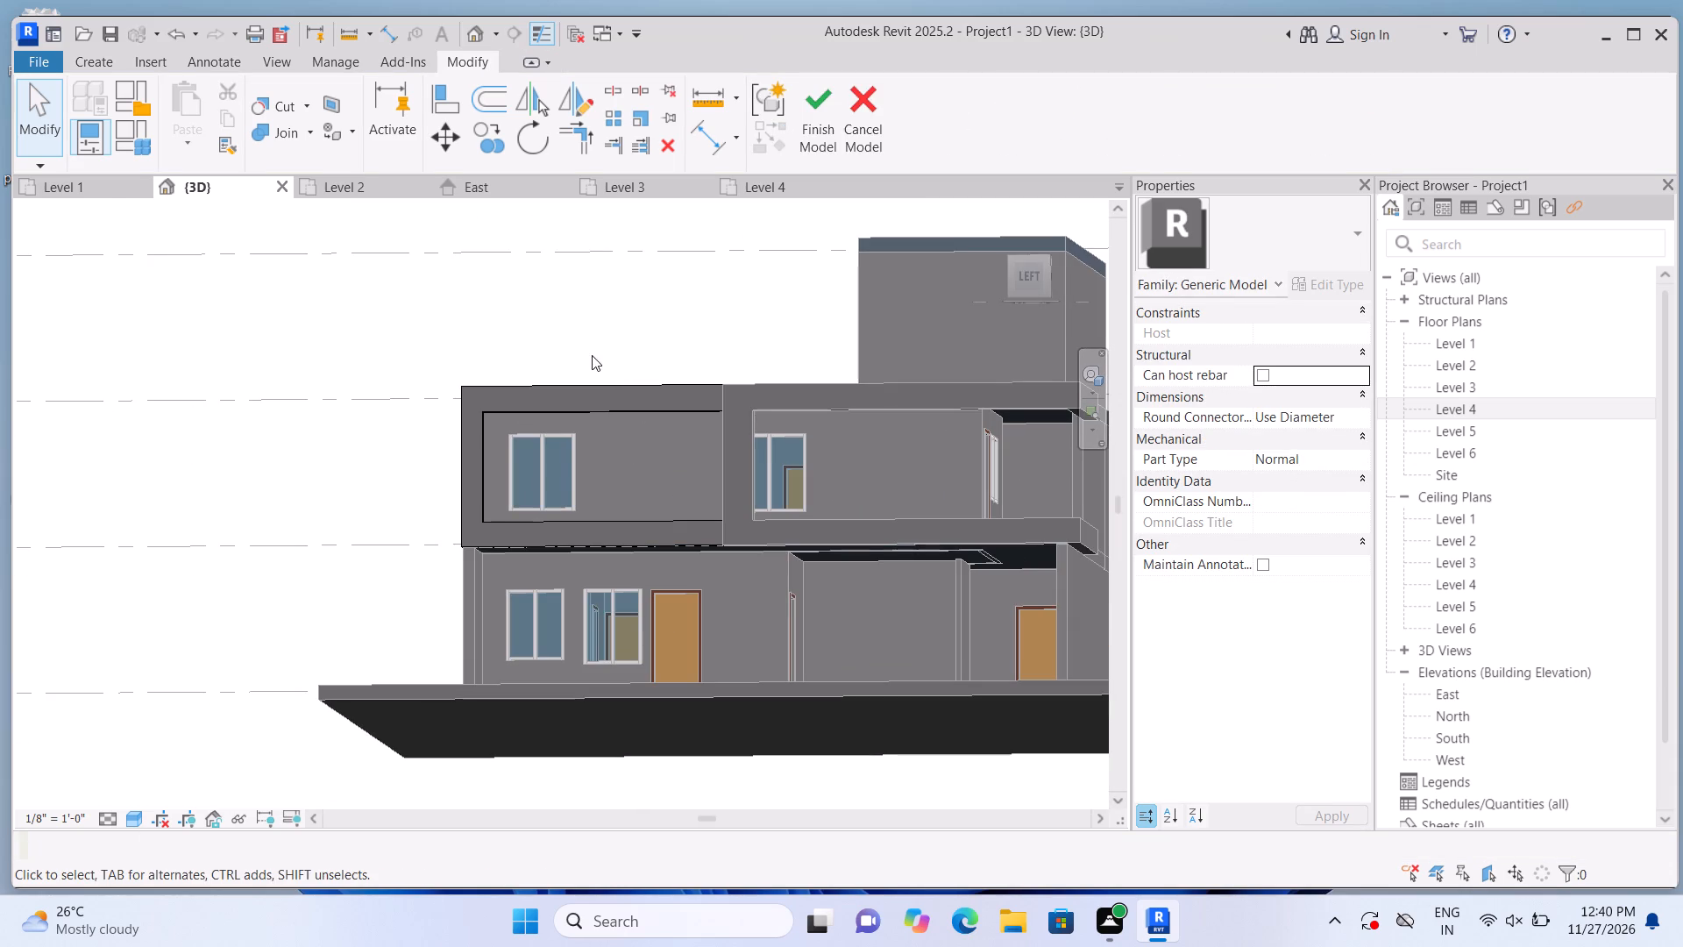
middle_click_drag(592, 355, 704, 378)
middle_click_drag(607, 318, 650, 335, "shift")
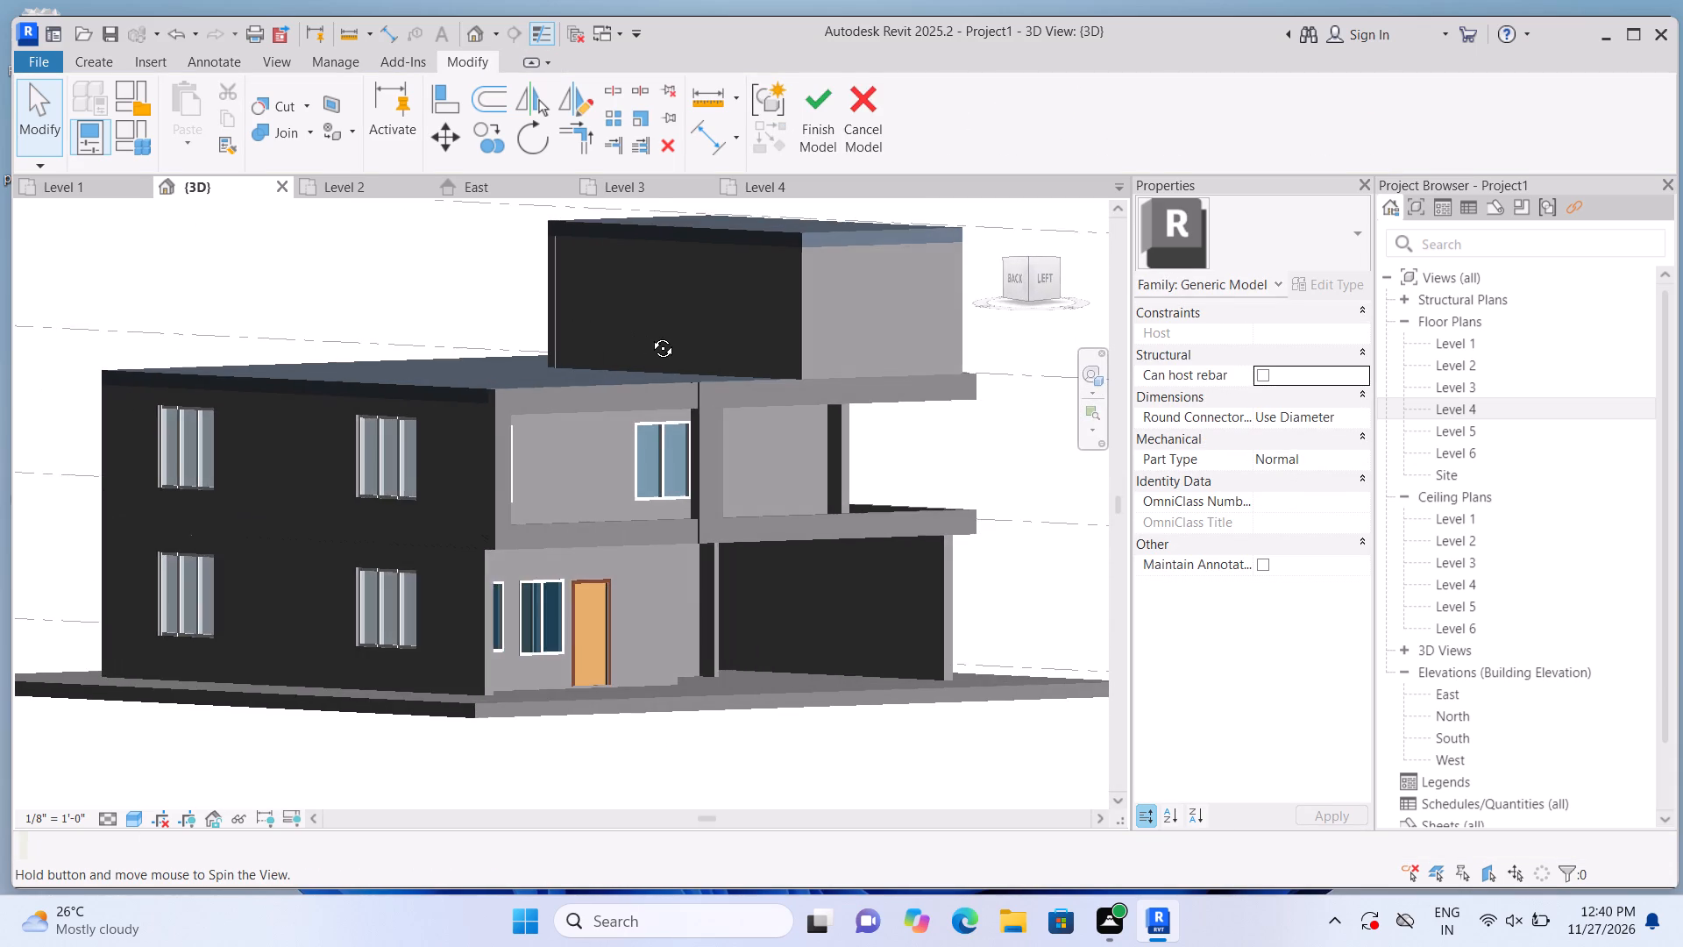
middle_click_drag(650, 335, 440, 395, "shift")
scroll(485, 364, "down", 2)
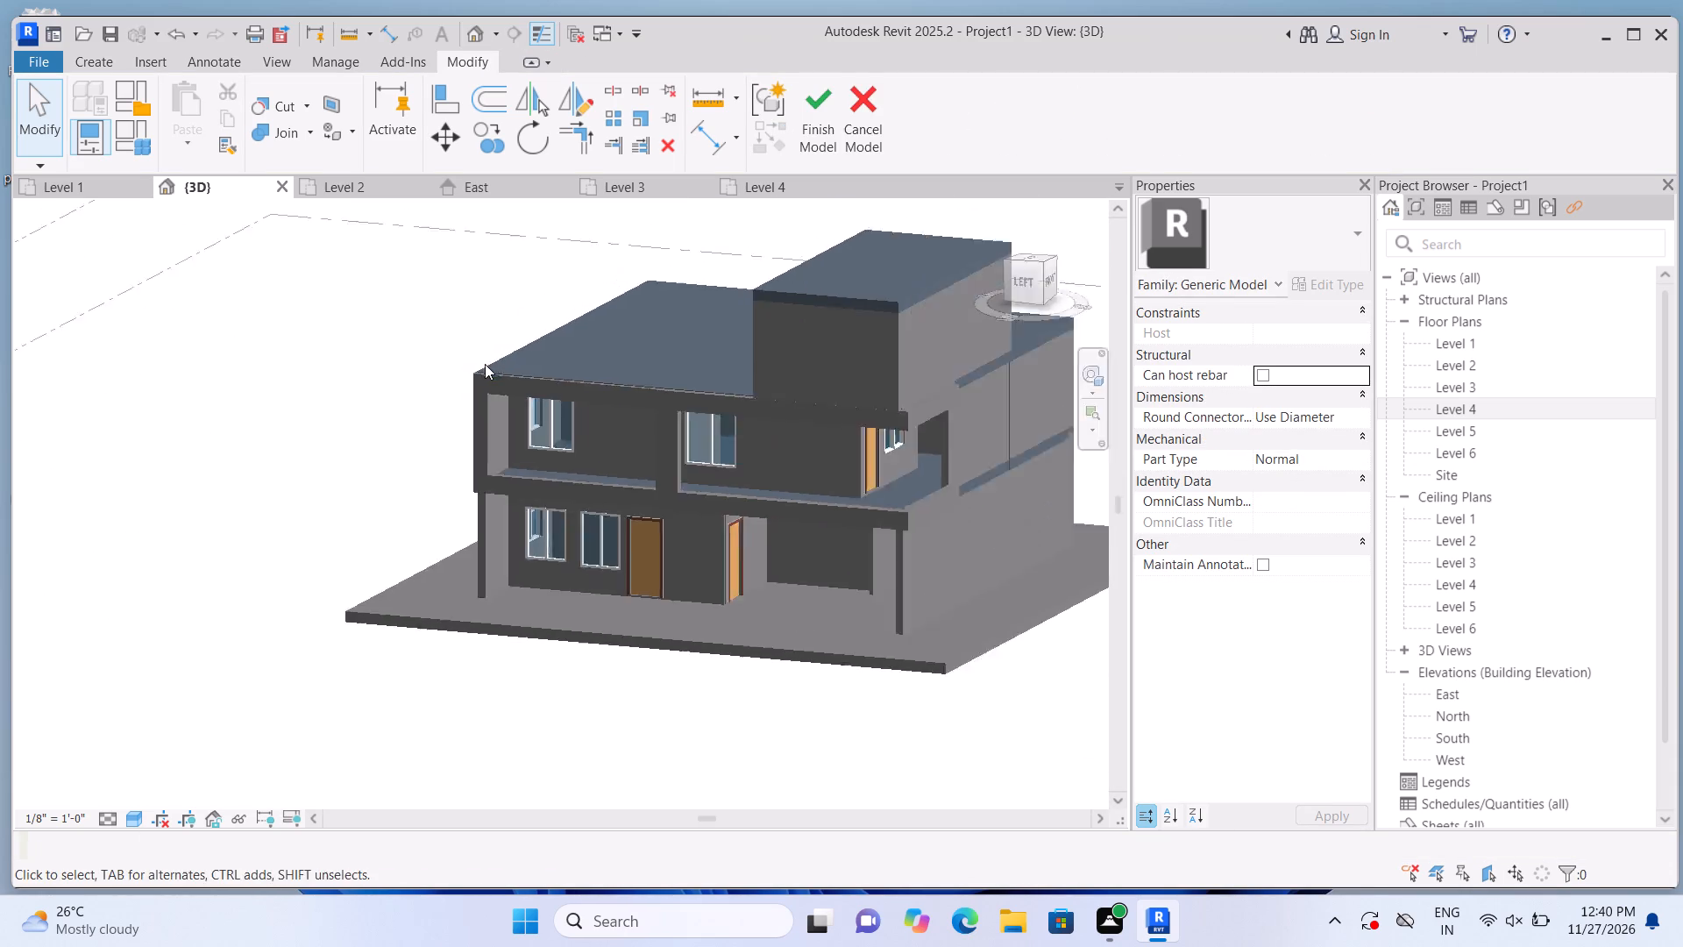
scroll(486, 364, "down", 1)
scroll(675, 537, "up", 1)
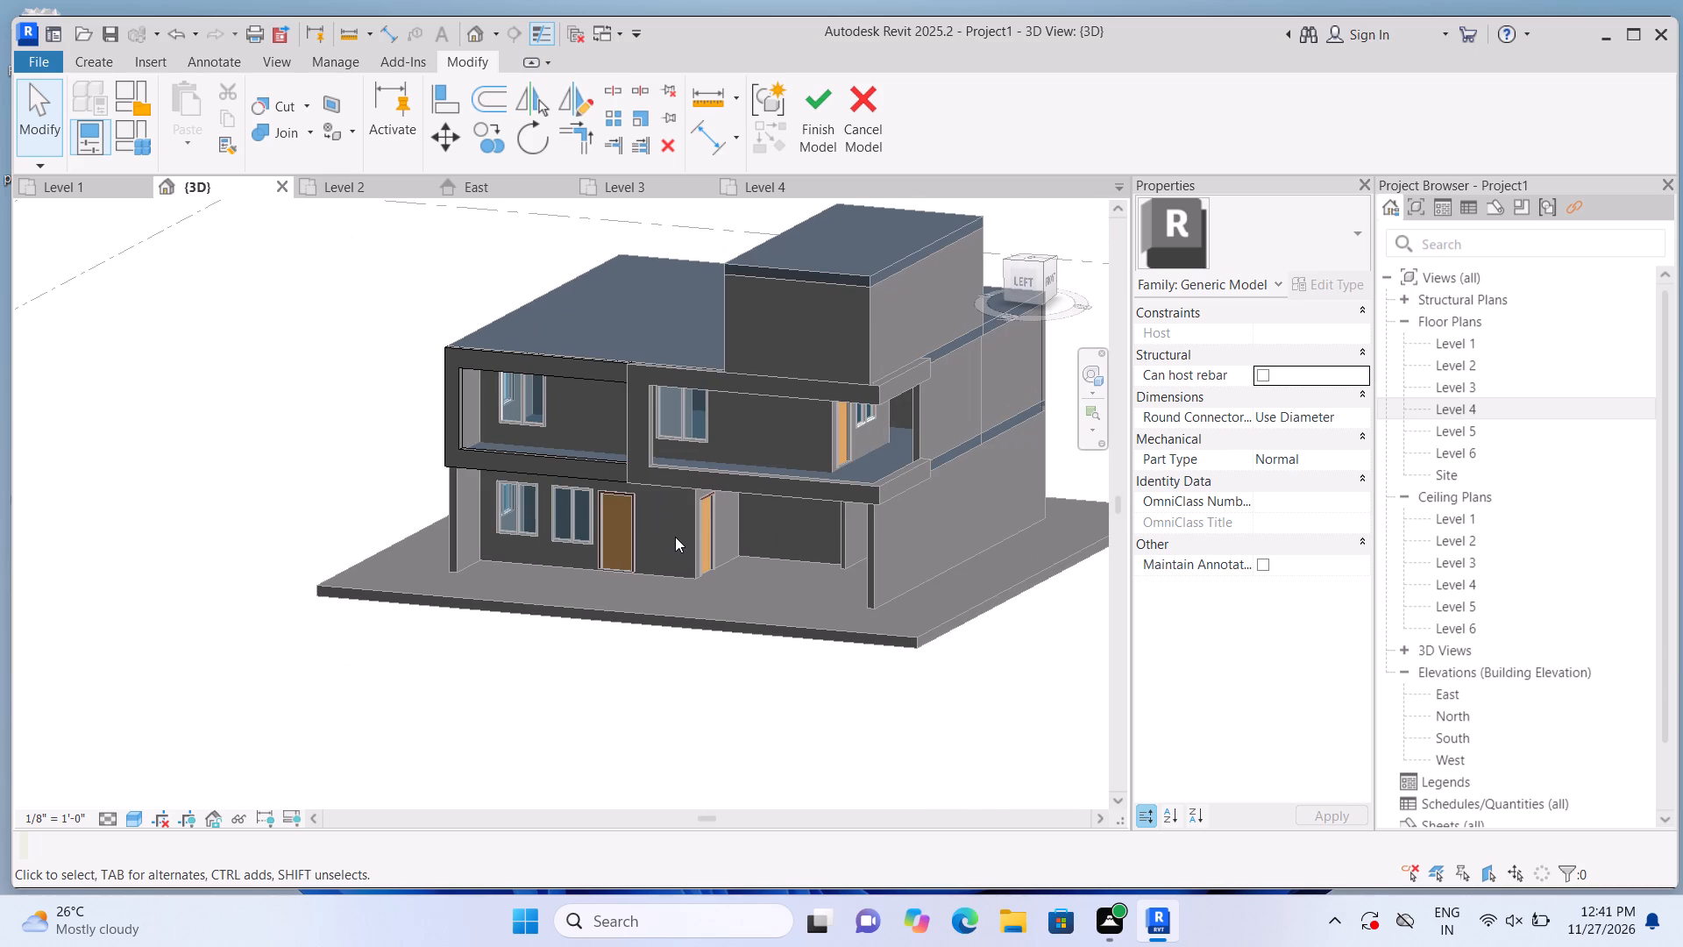
scroll(675, 537, "up", 2)
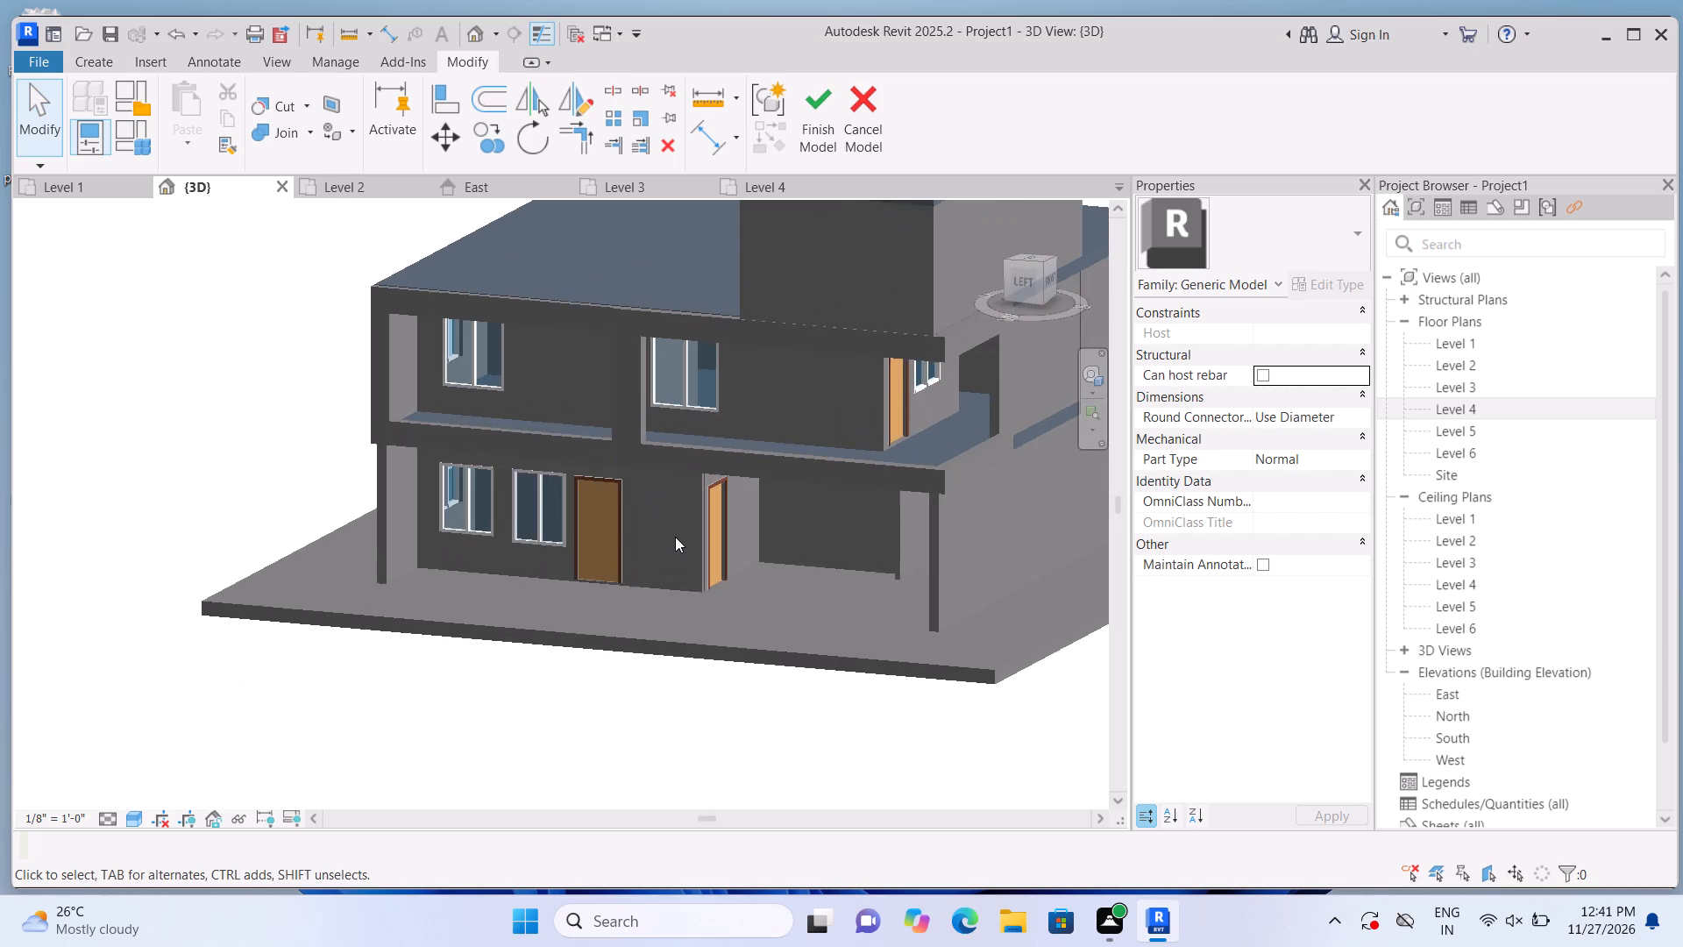
middle_click_drag(691, 647, 687, 647)
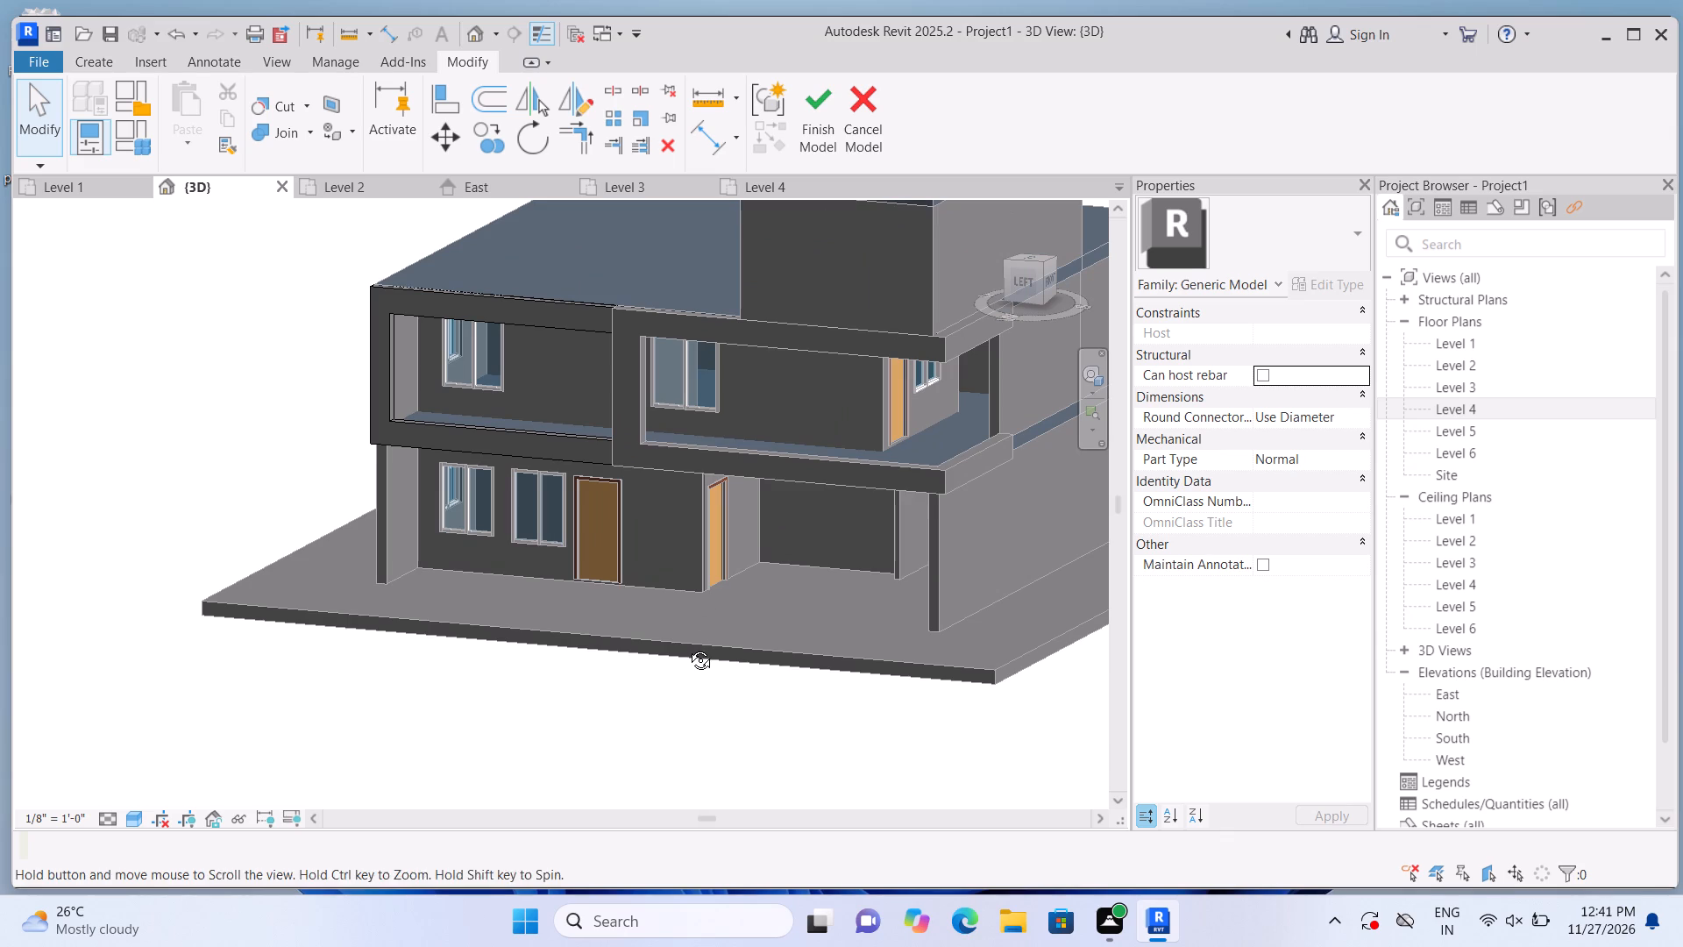
middle_click_drag(687, 647, 627, 641)
middle_click_drag(614, 652, 399, 690)
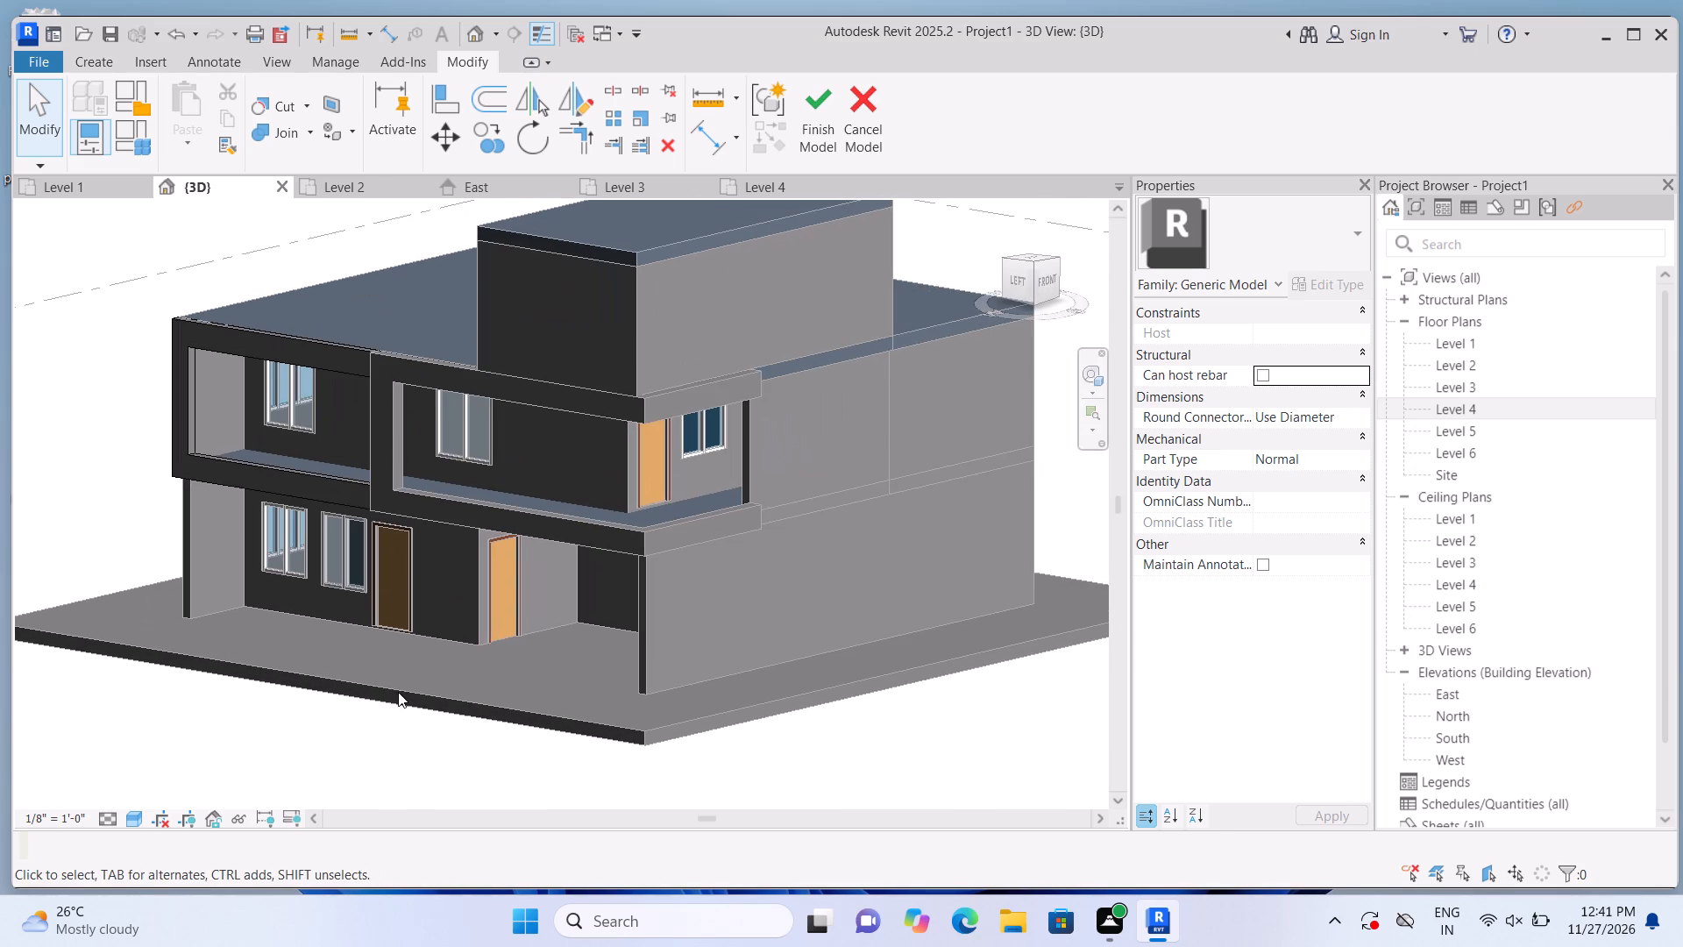
scroll(398, 694, "down", 1)
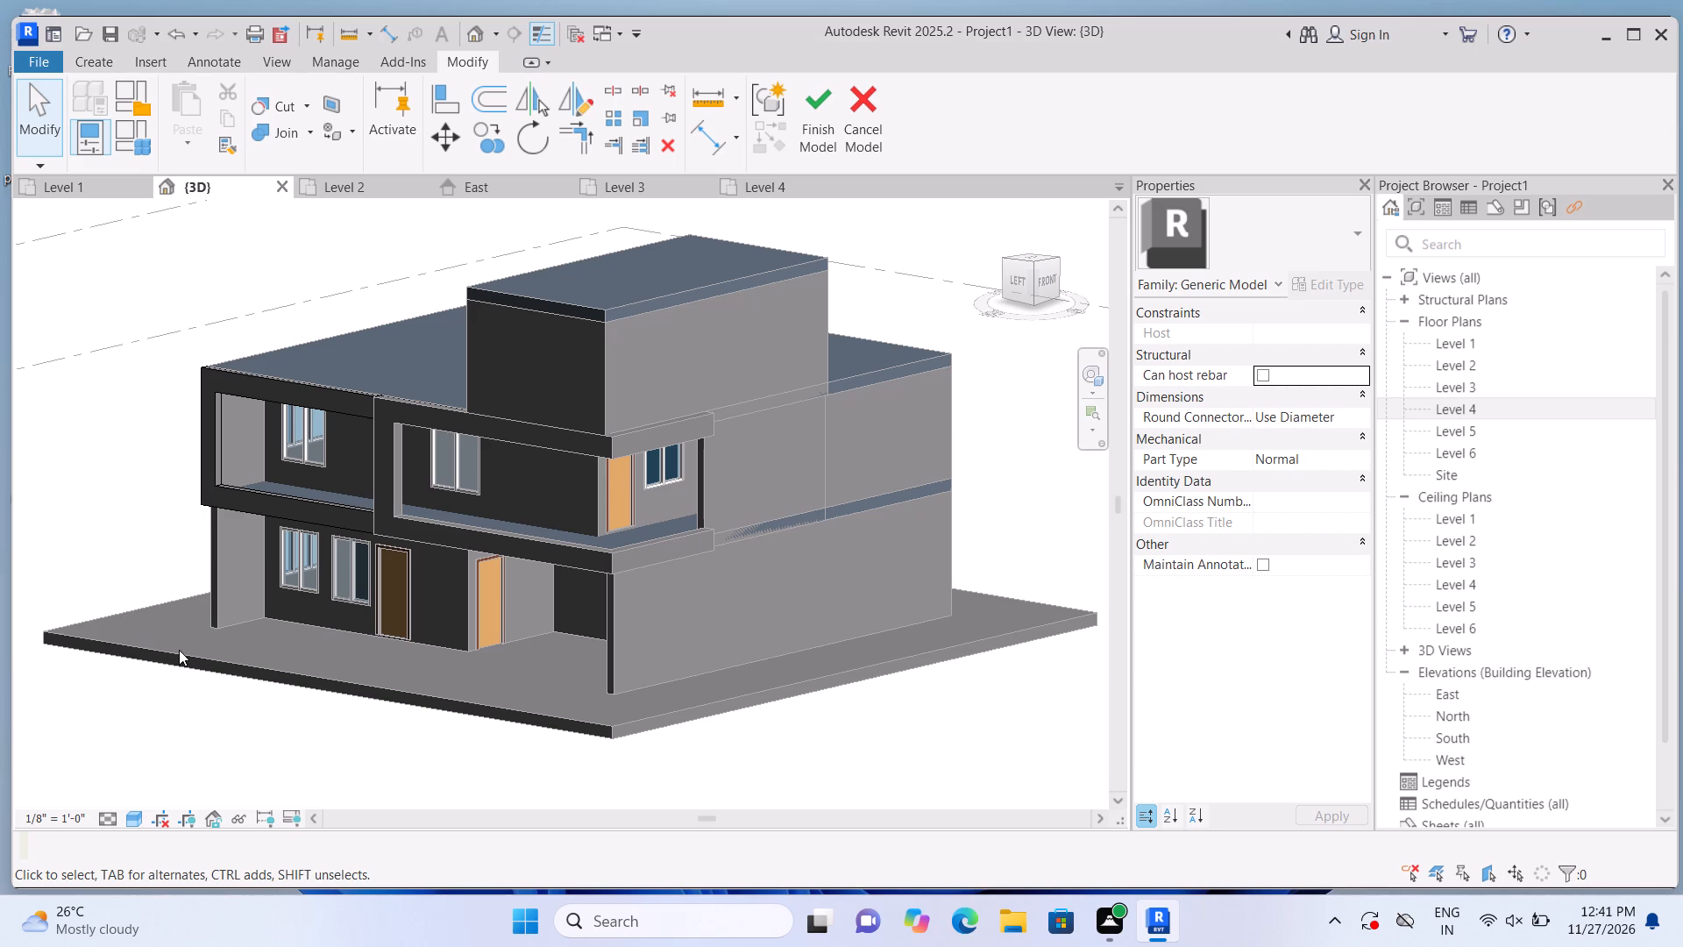
On the Front side's 9" wall face, extrude a narrow vertical strip 9" deep and 31'-0" tall from the upper block's roof edge to Level 1.
left_click(86, 64)
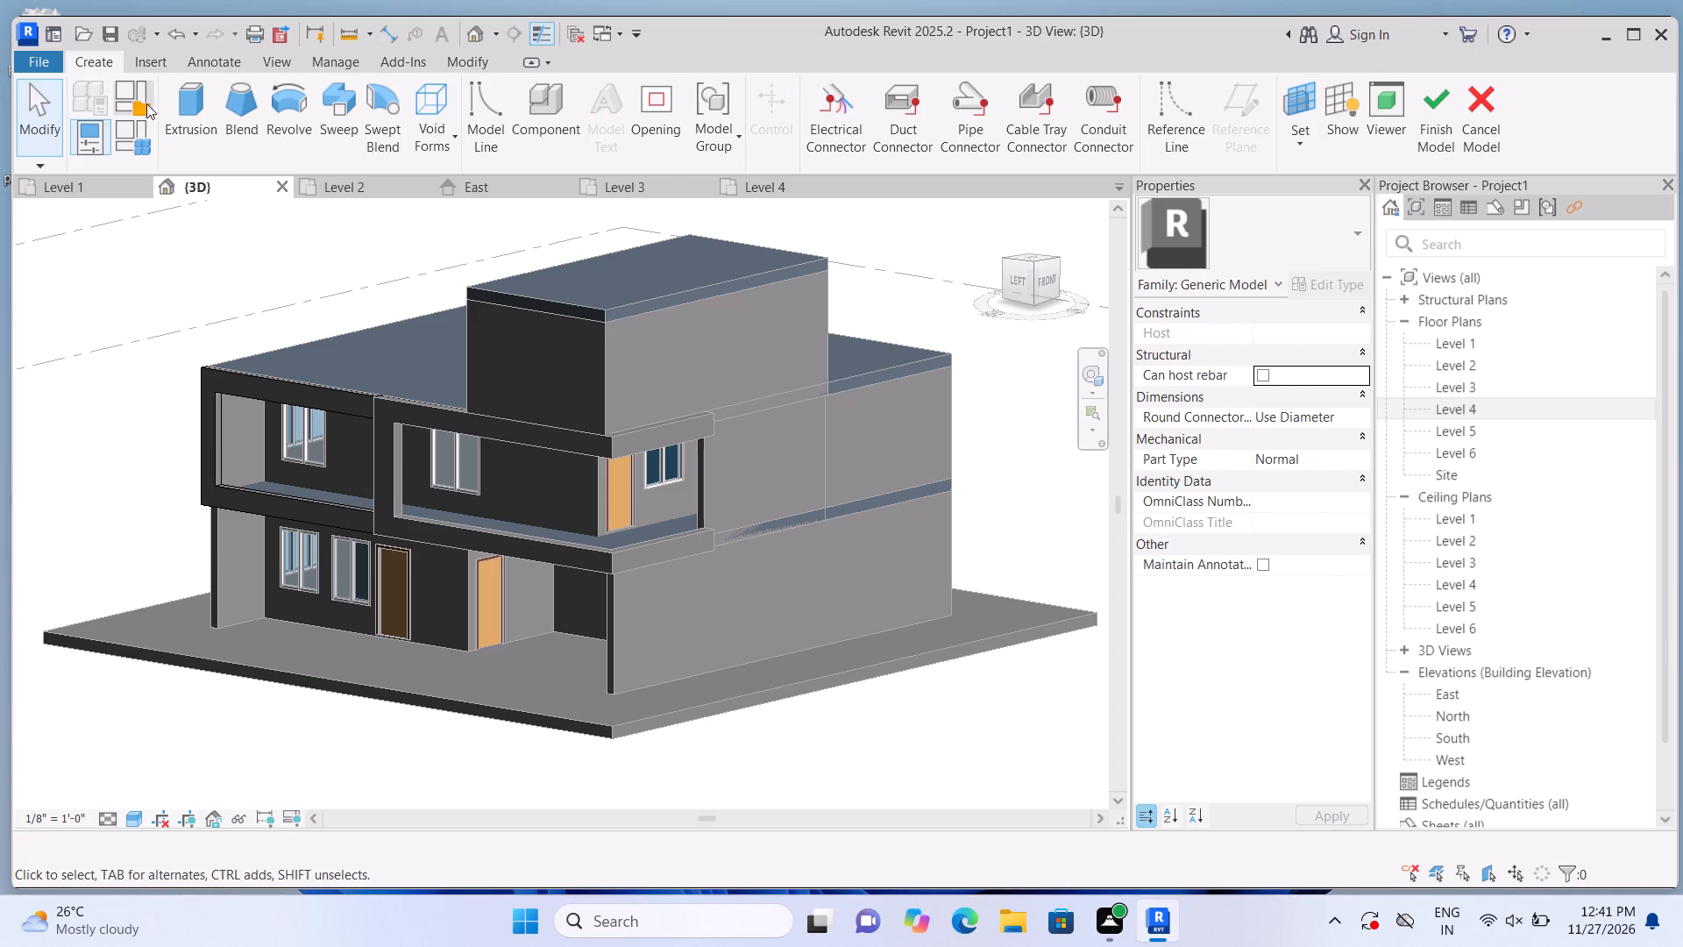
left_click(189, 116)
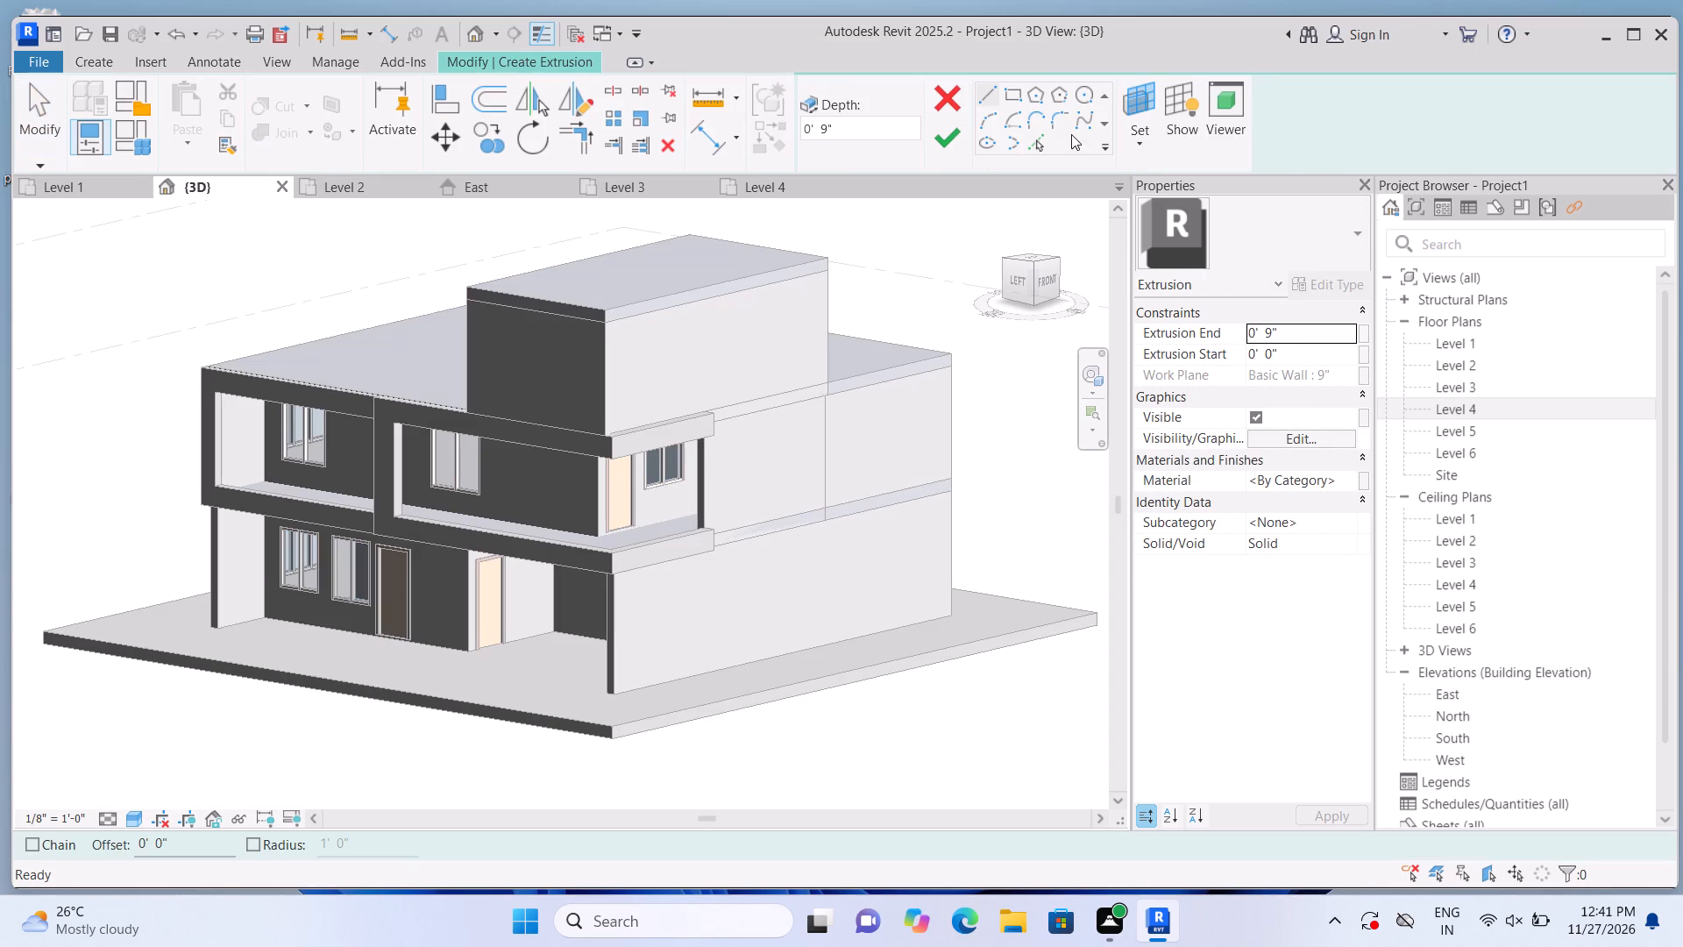
left_click(1136, 139)
left_click(1164, 218)
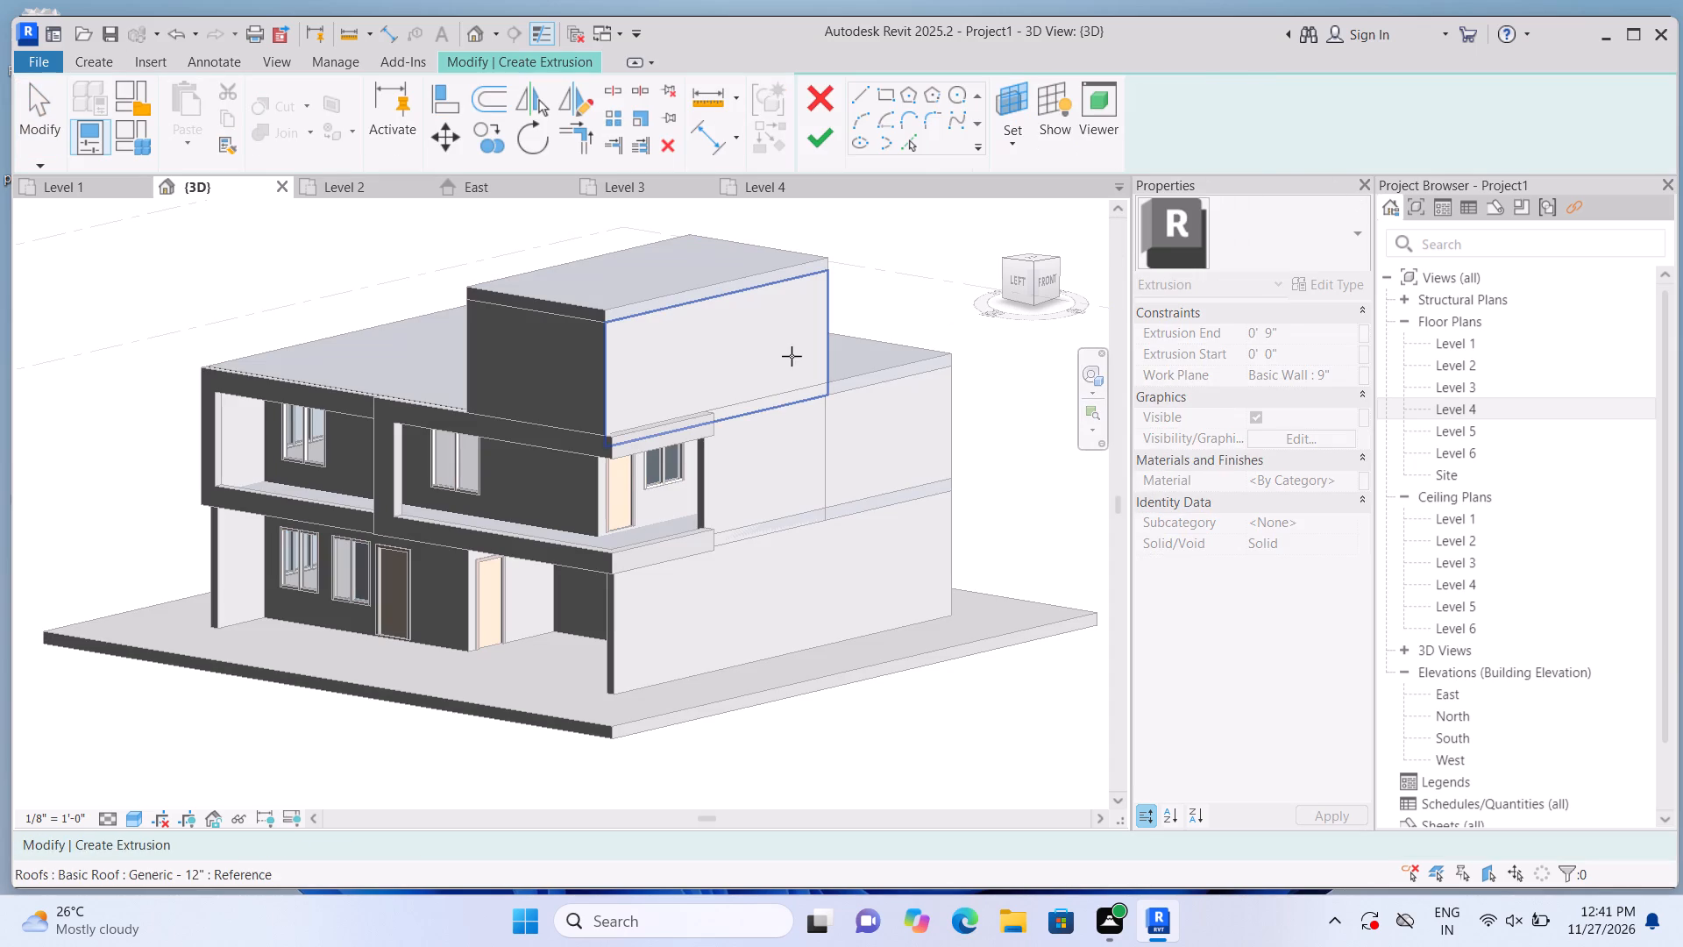
left_click(788, 354)
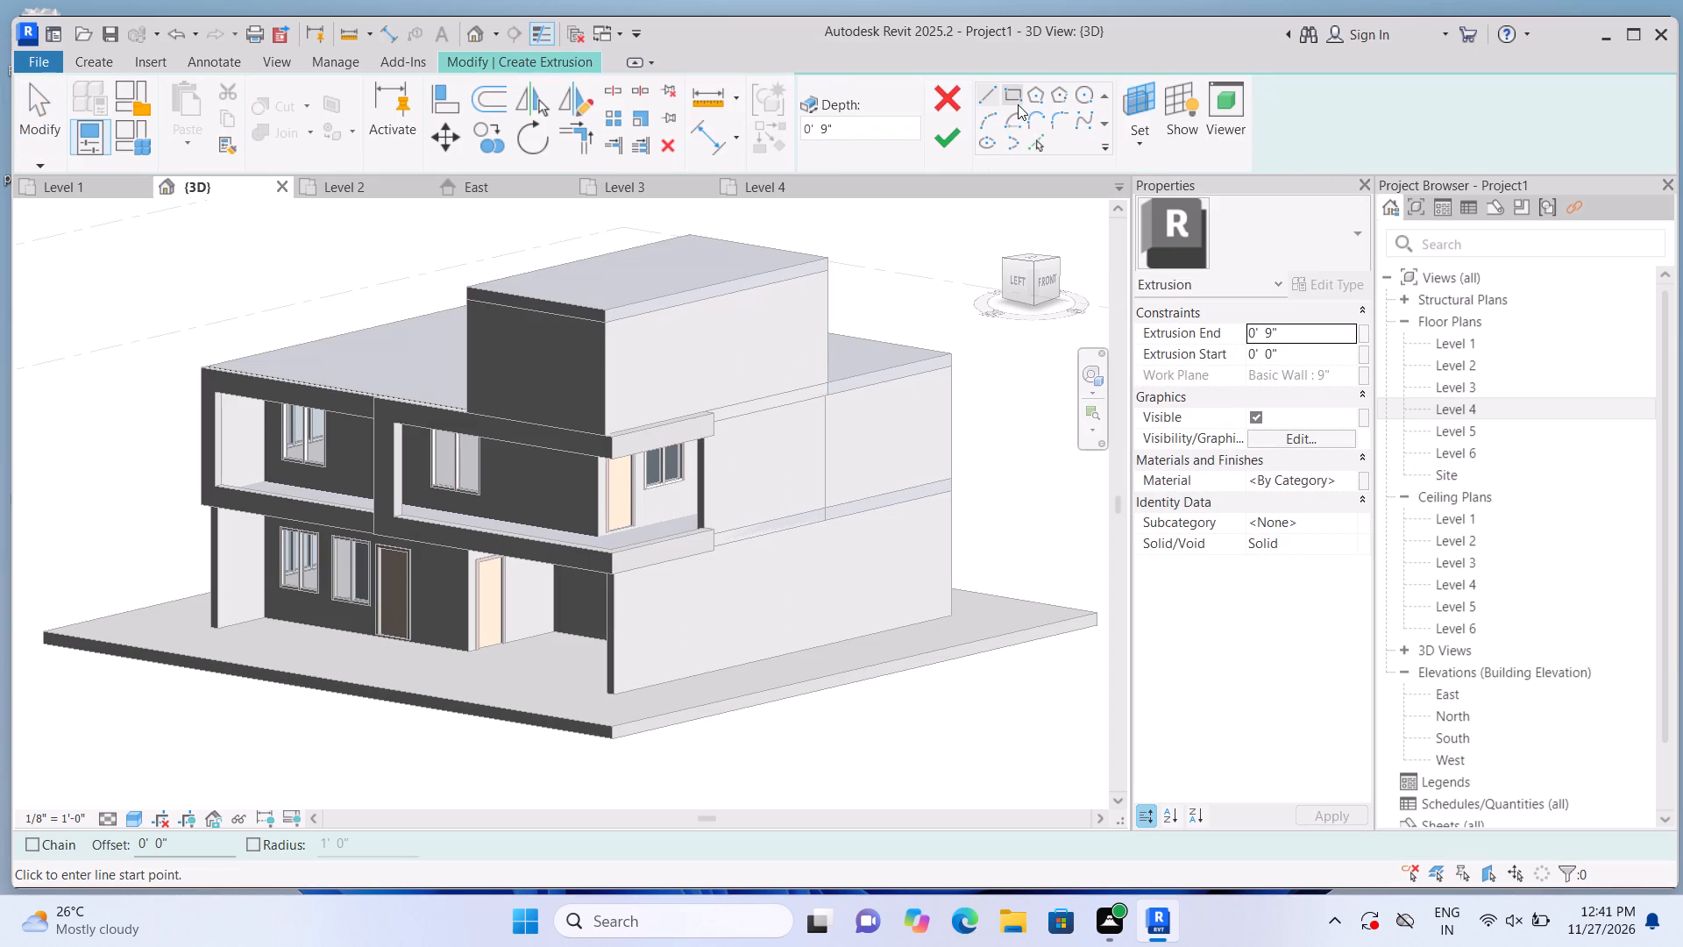
left_click(1018, 101)
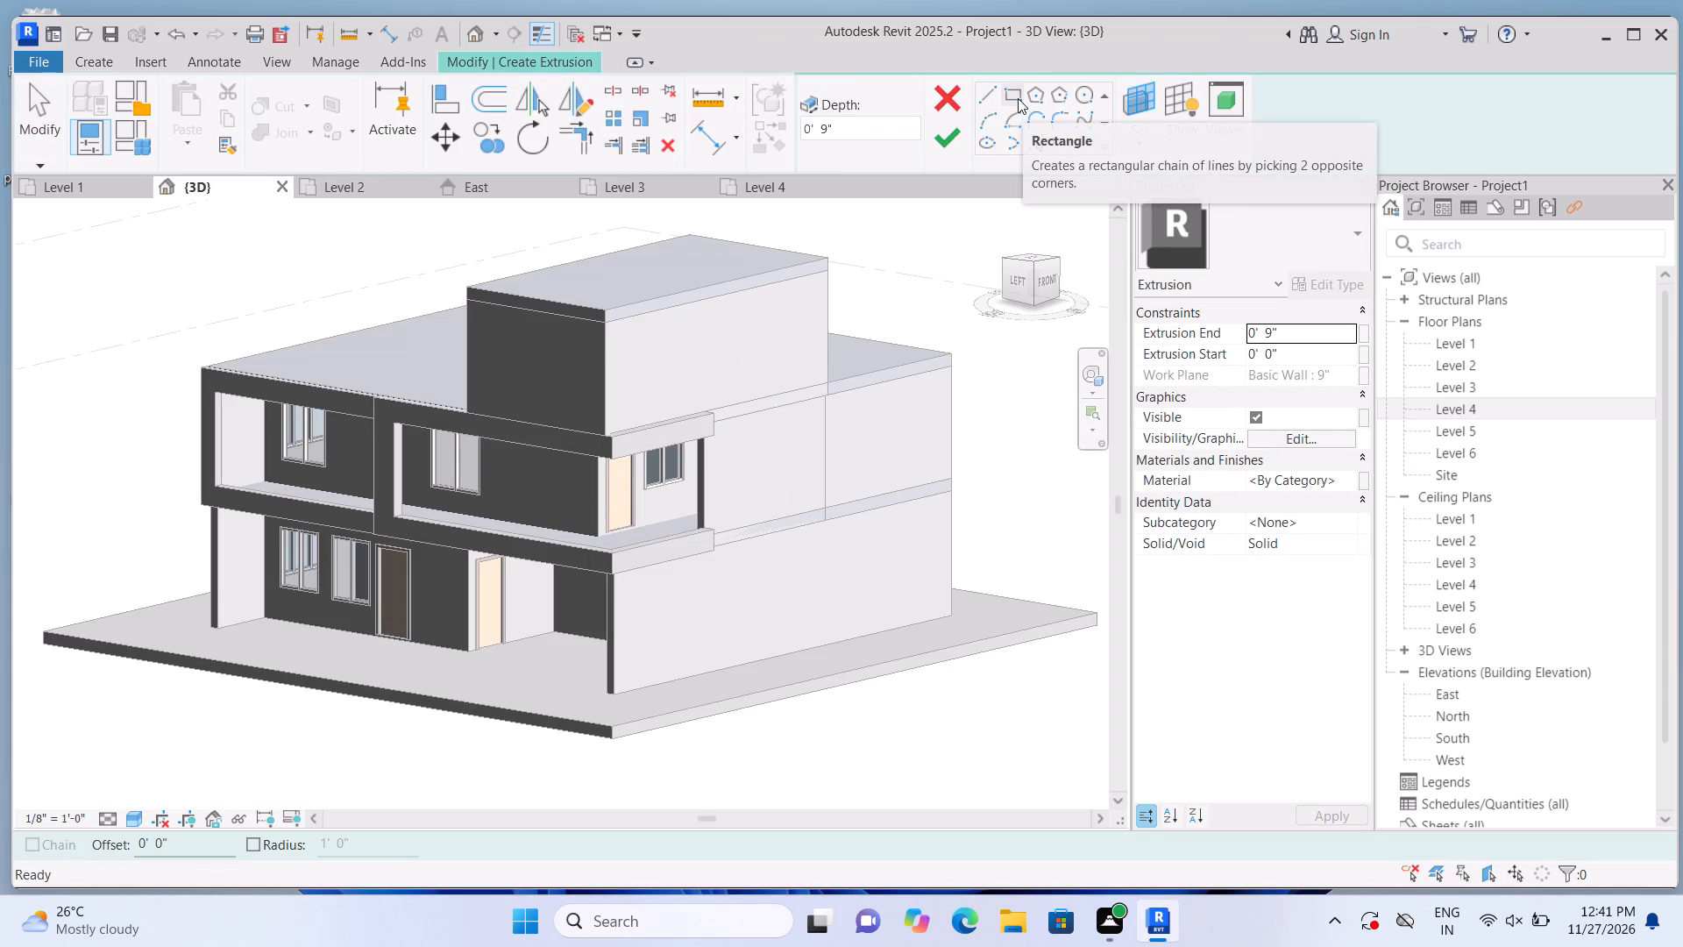
left_click(827, 256)
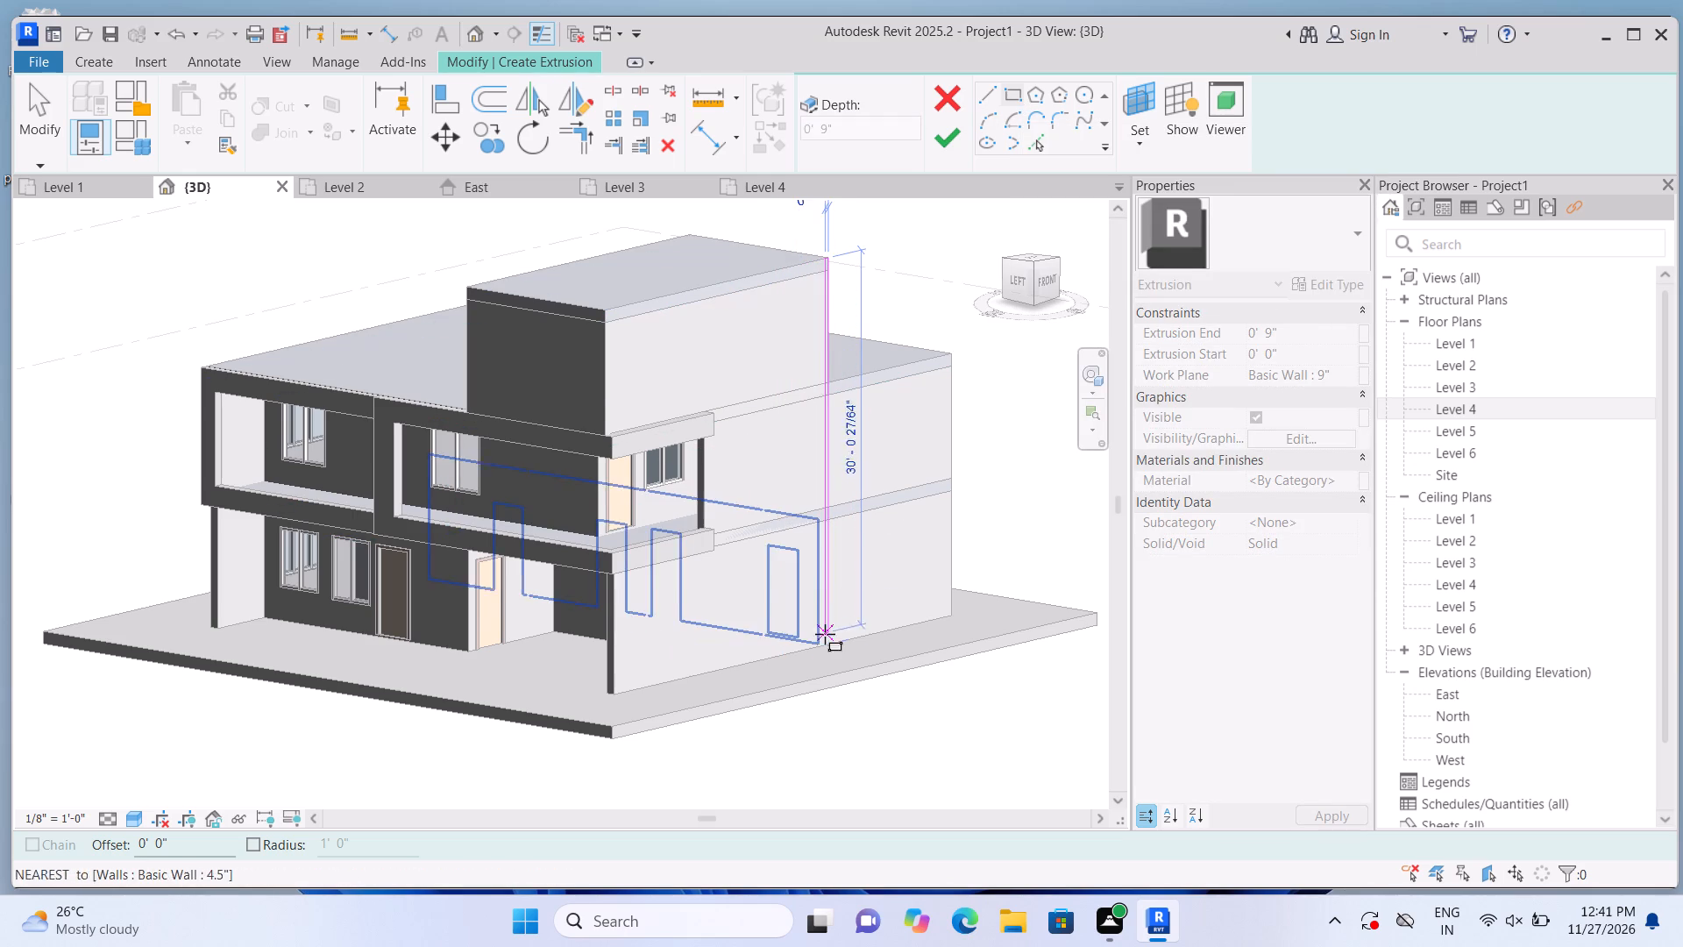
scroll(814, 652, "up", 2)
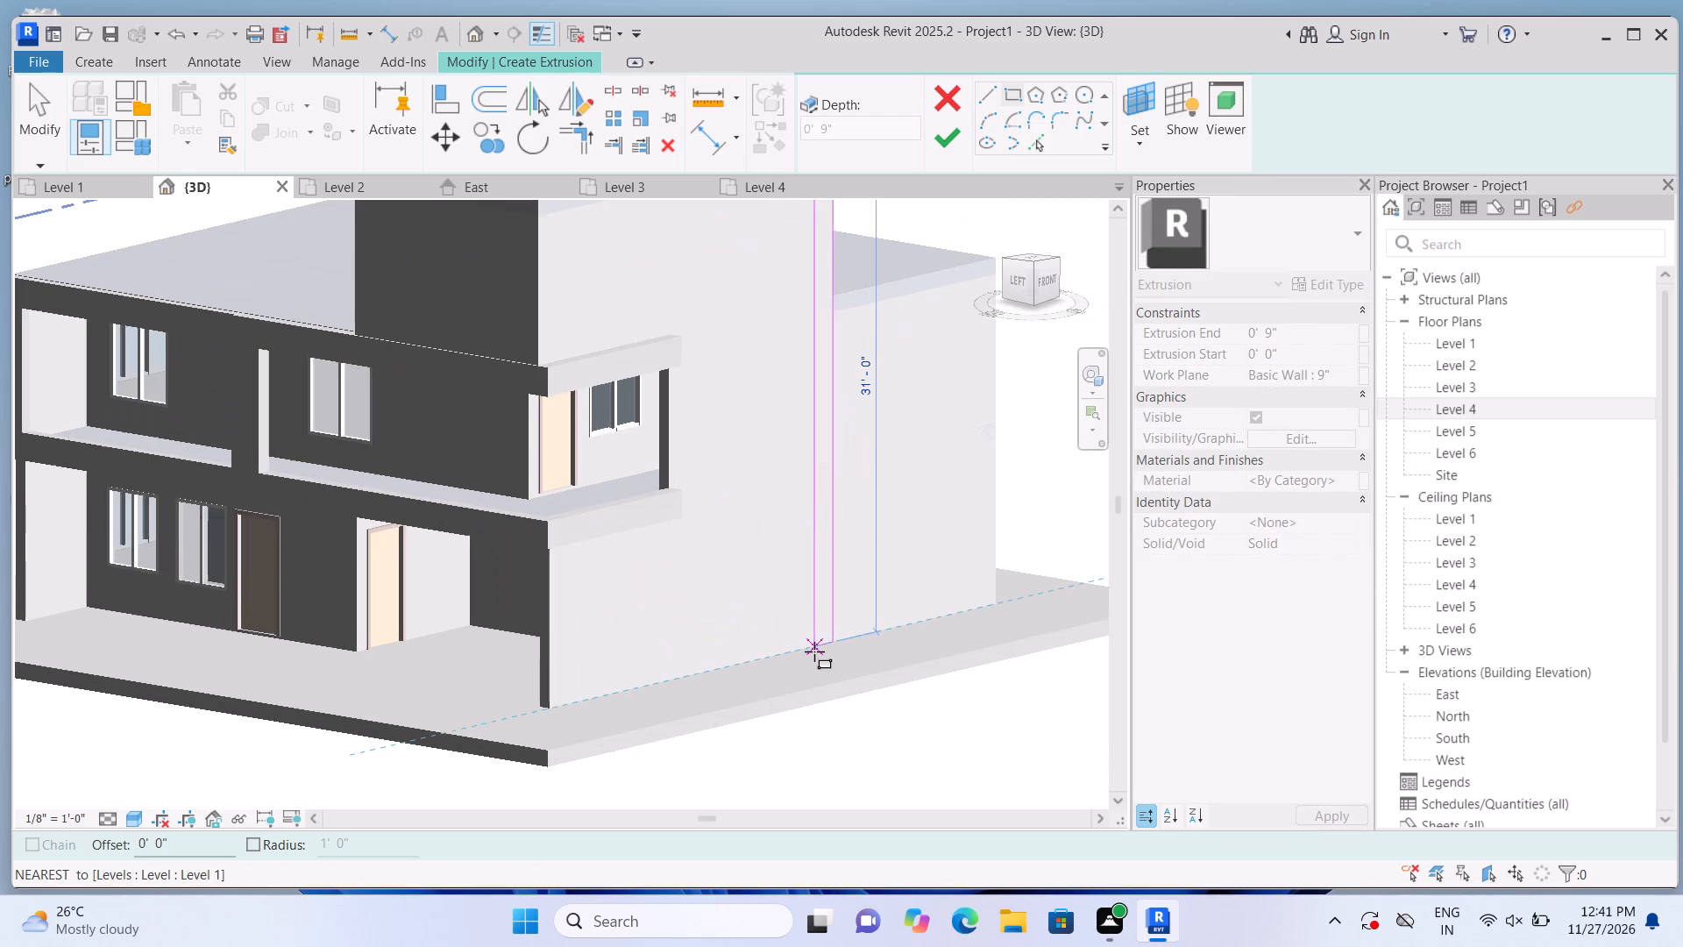
left_click(814, 652)
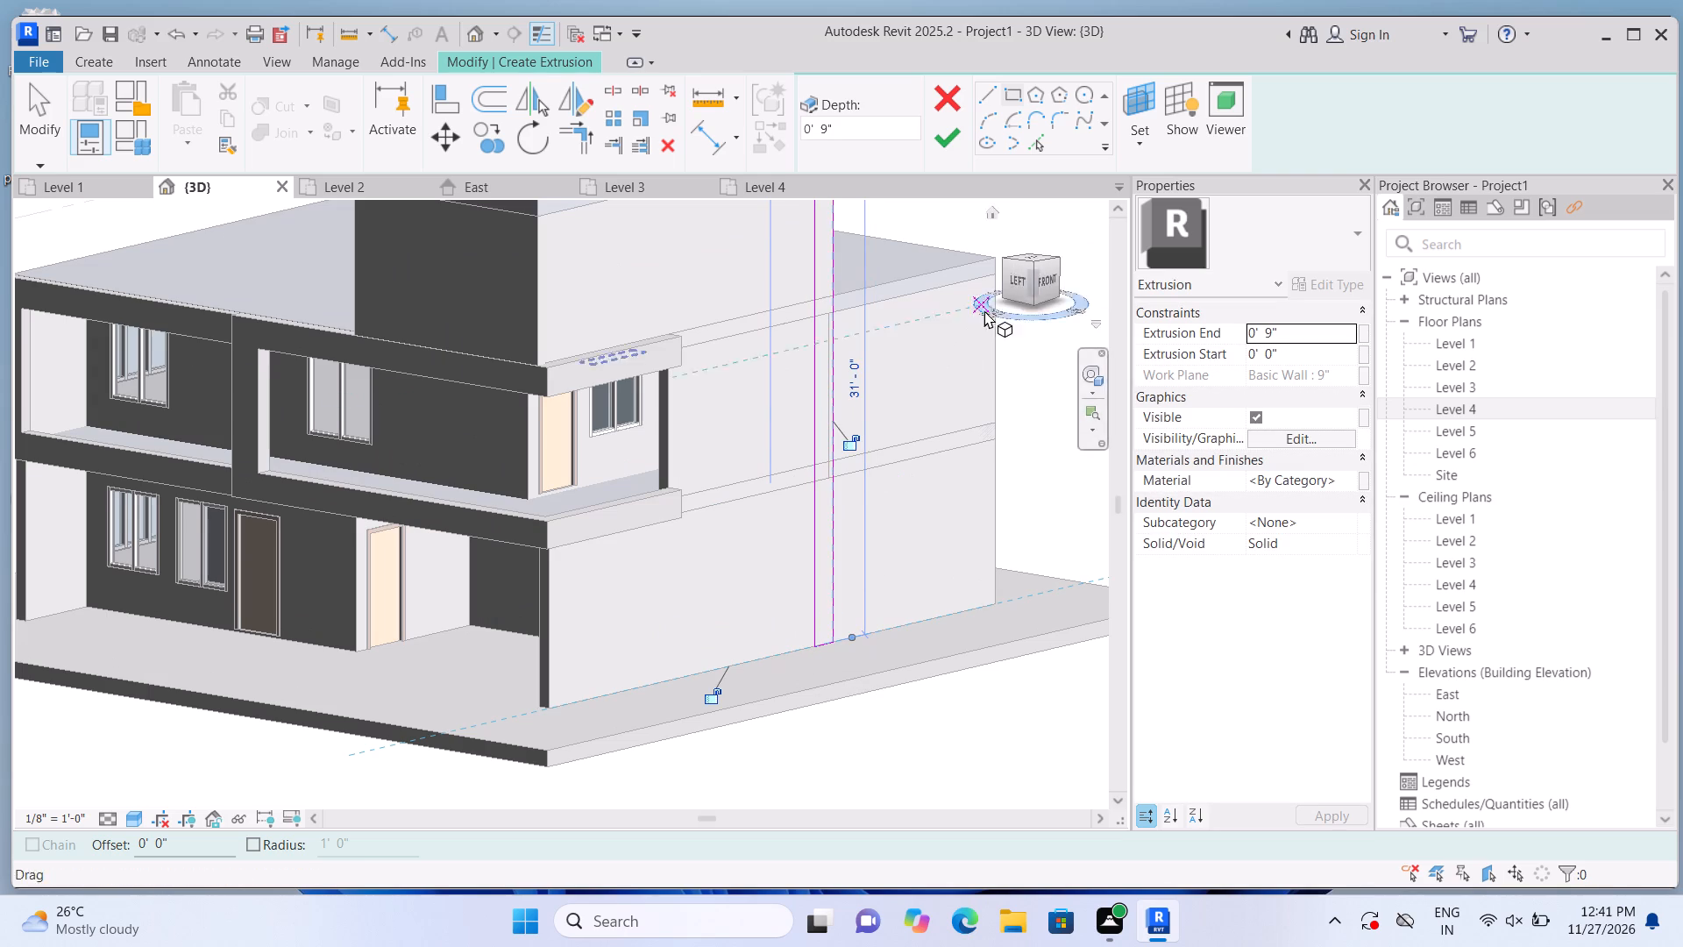
left_click(956, 149)
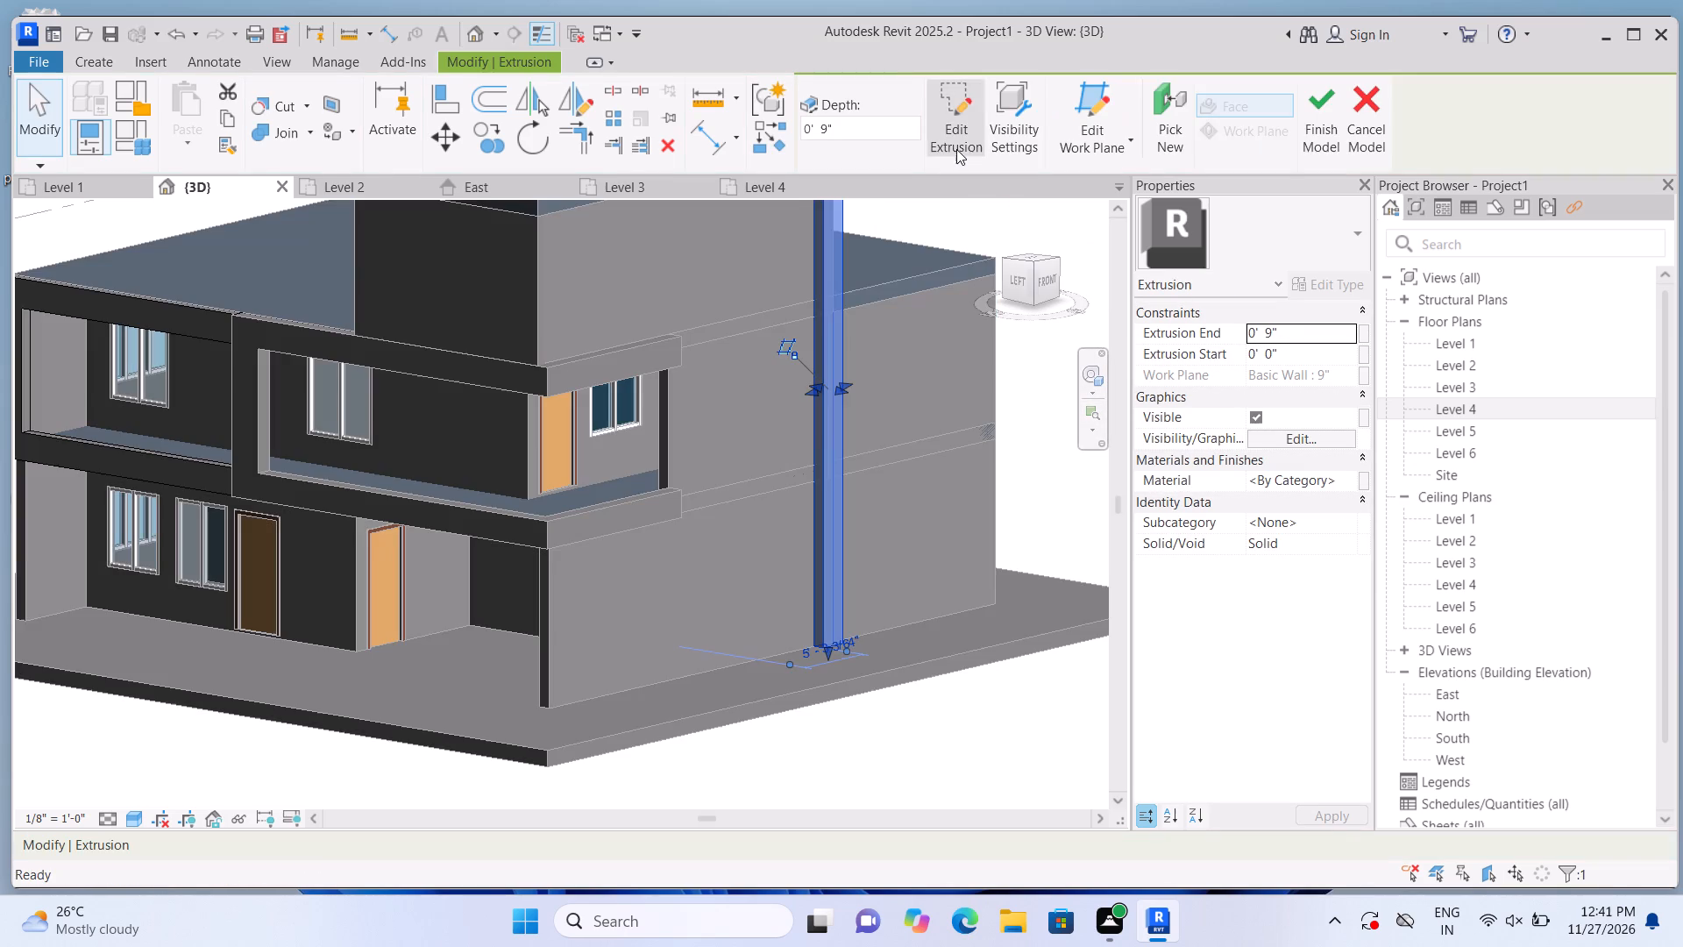
scroll(735, 544, "down", 3)
left_click_drag(809, 656, 807, 666)
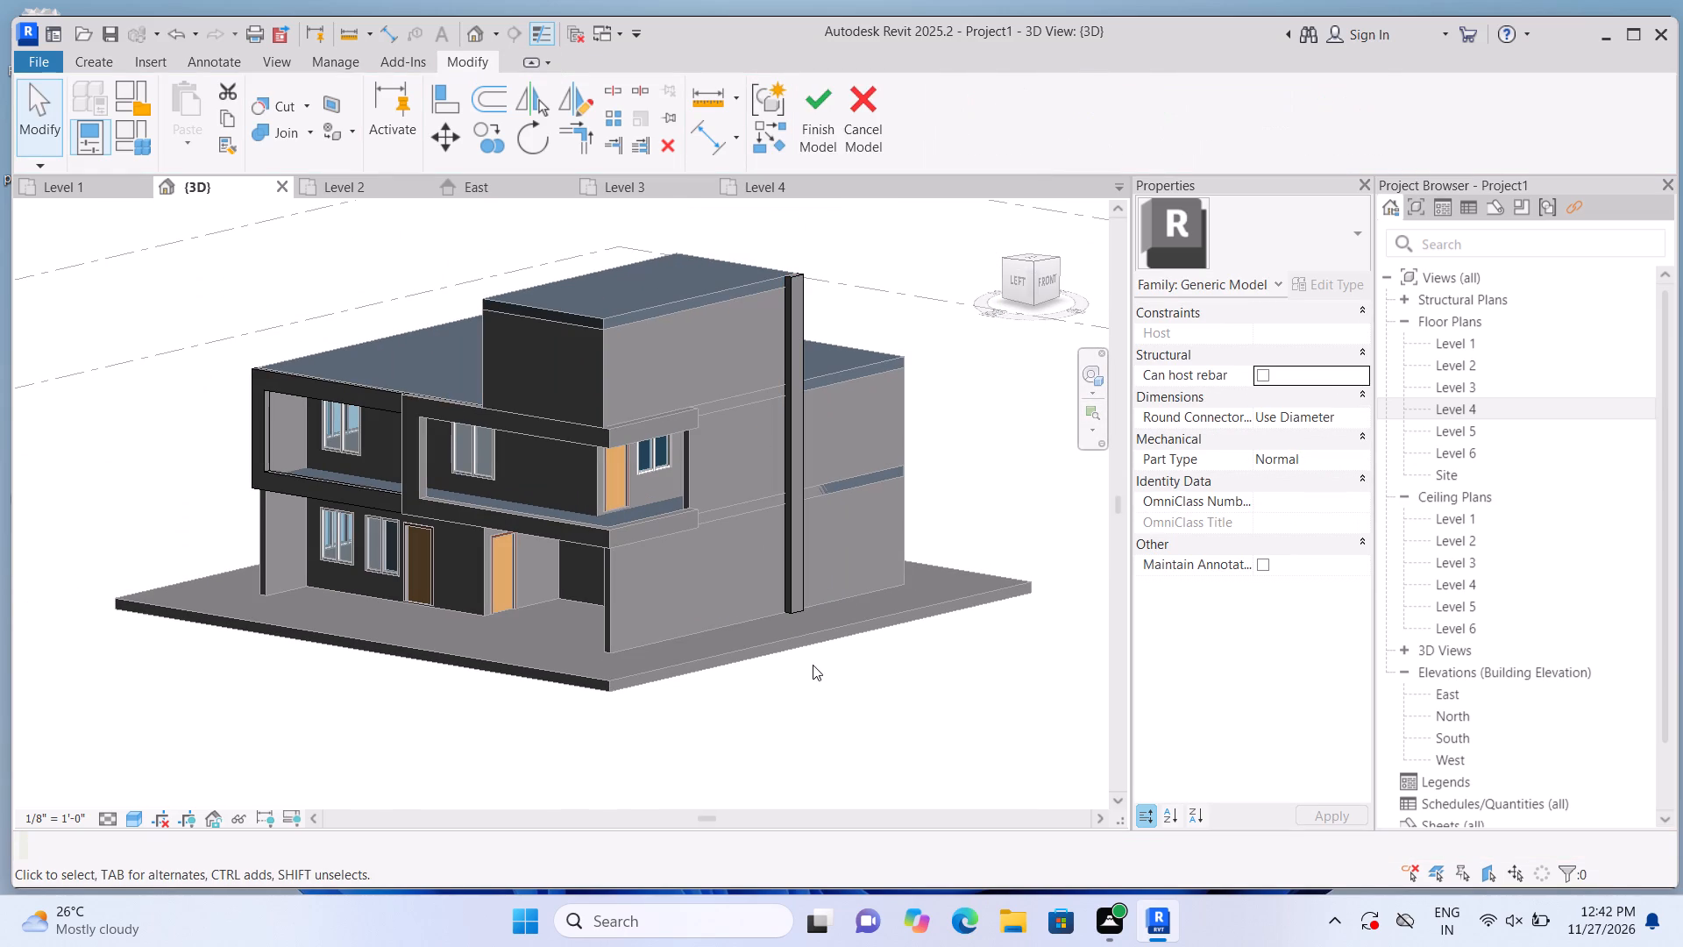
Extrude a 9" deep, 1'-0" tall strip along the upper block's Front roof edge, about 25'-6" long, from the vertical strip to the Left corner.
middle_click_drag(806, 682, 834, 867)
scroll(827, 820, "down", 1)
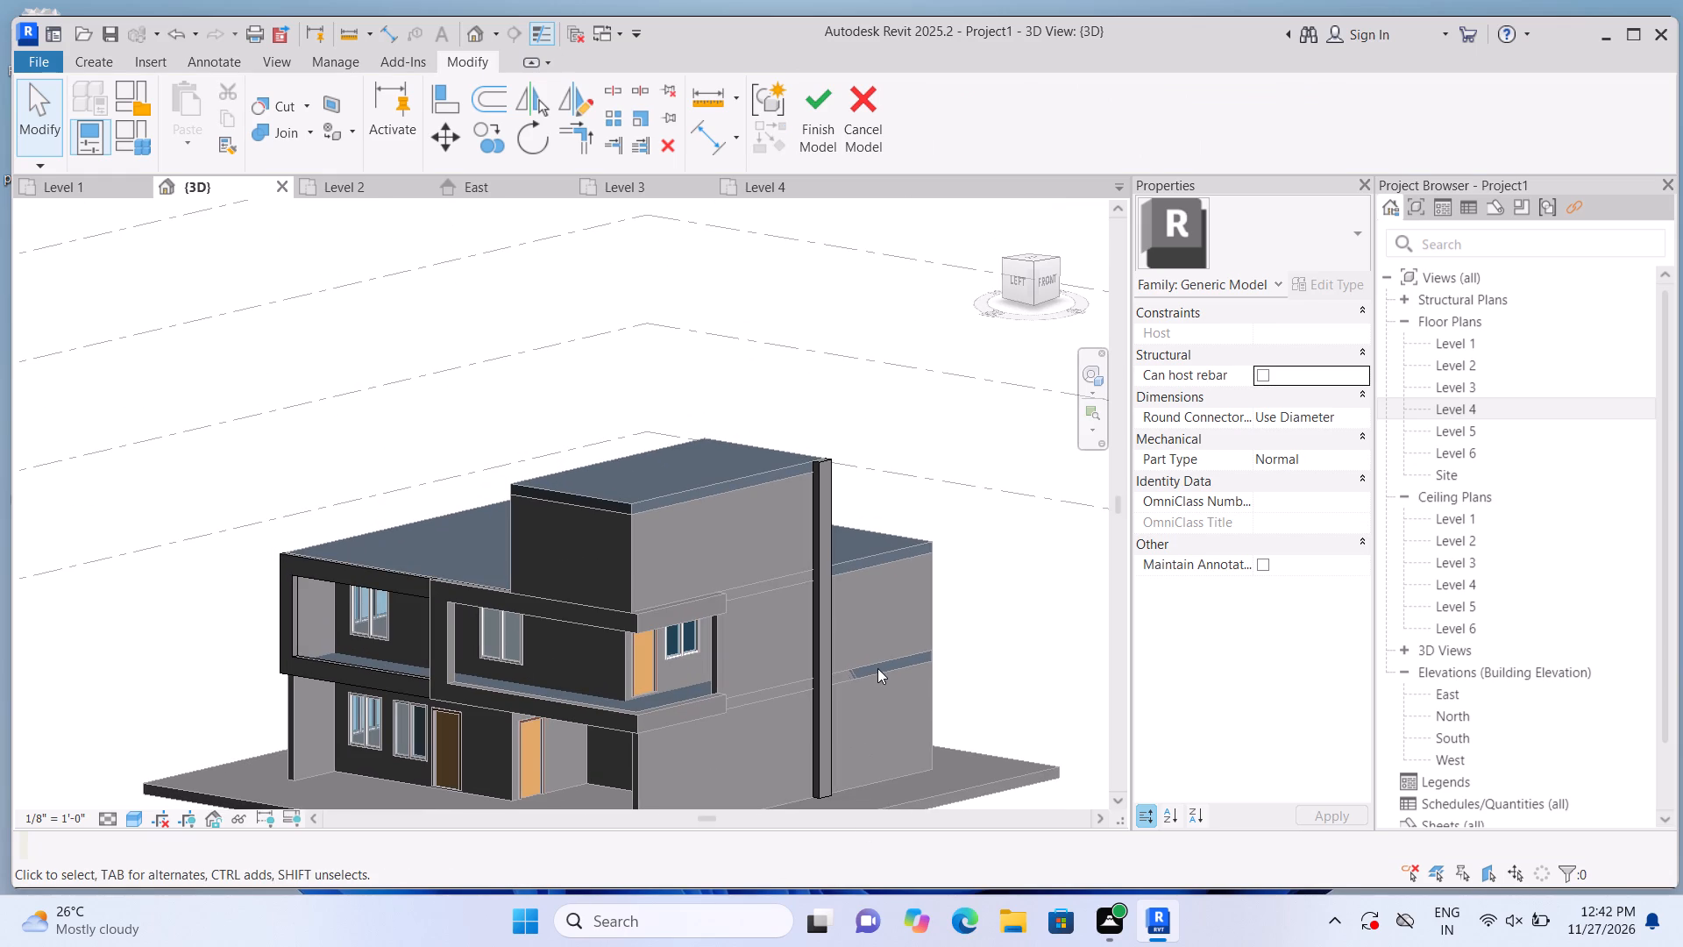
scroll(843, 476, "up", 5)
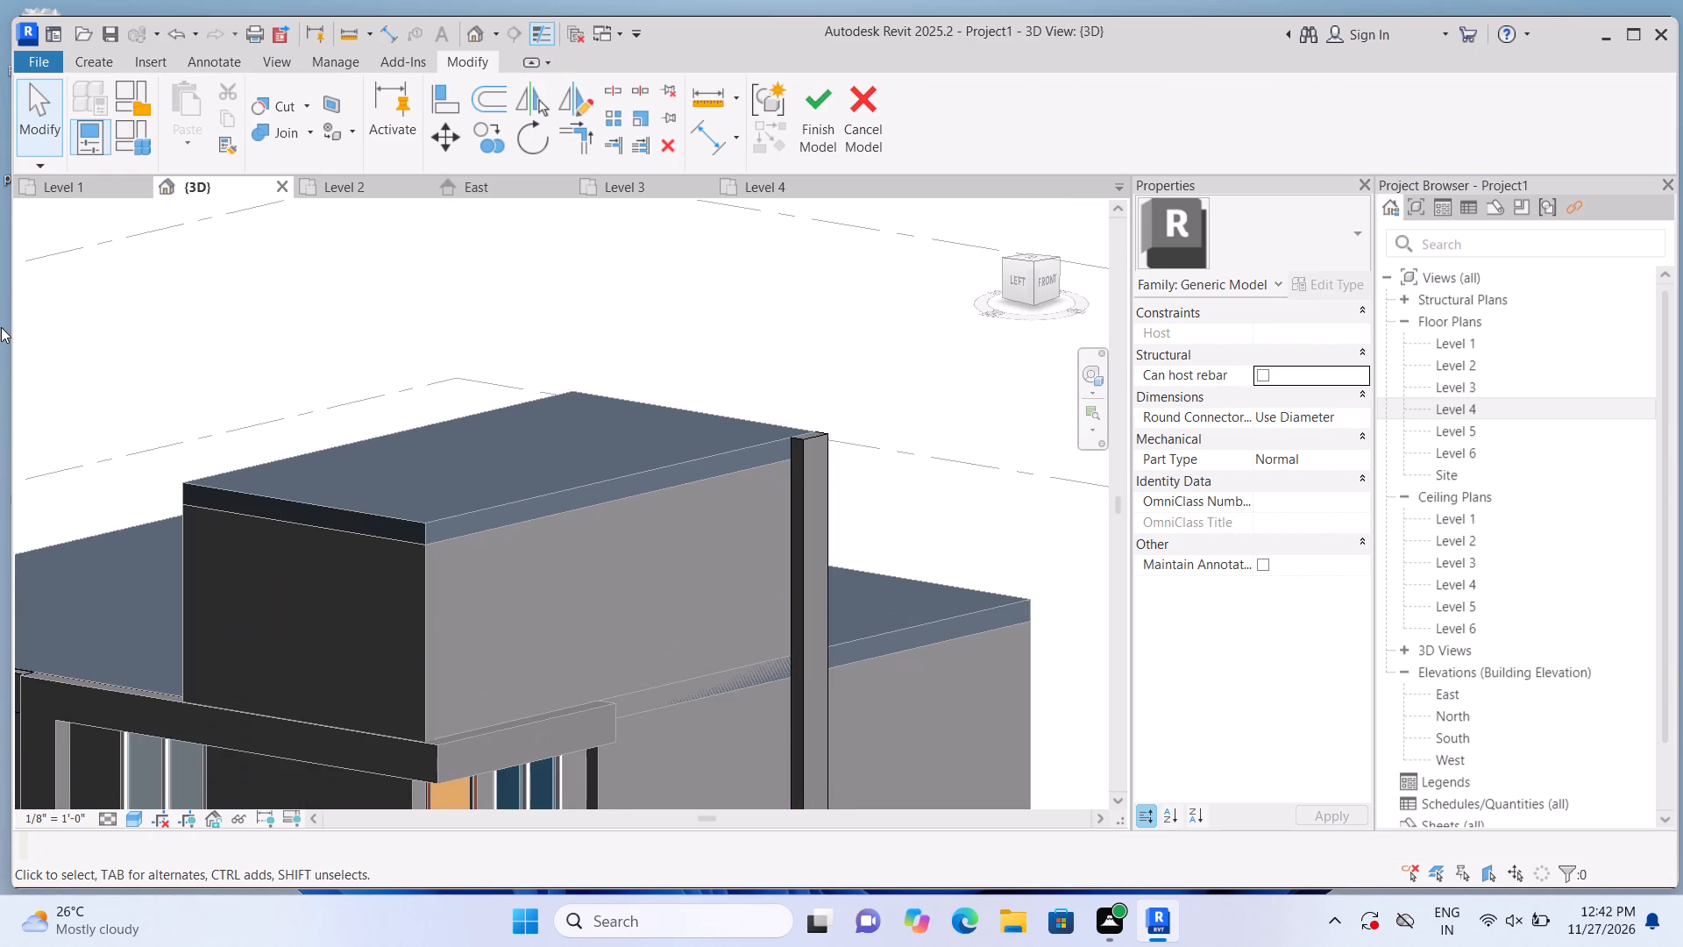
left_click(96, 63)
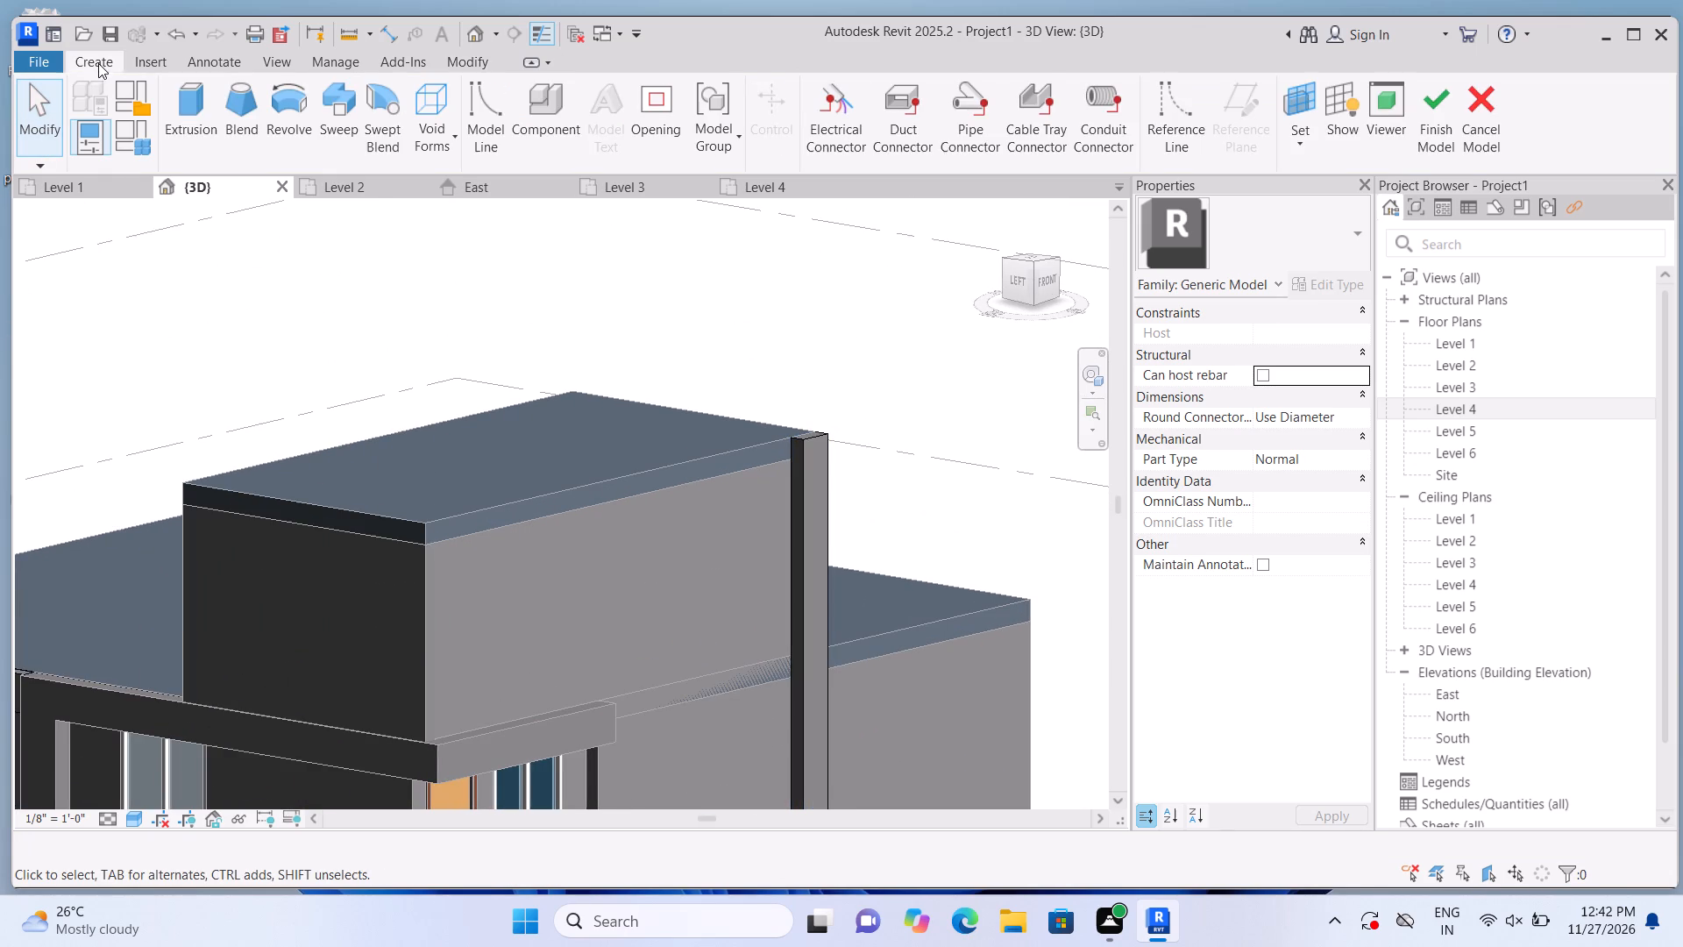
left_click(184, 107)
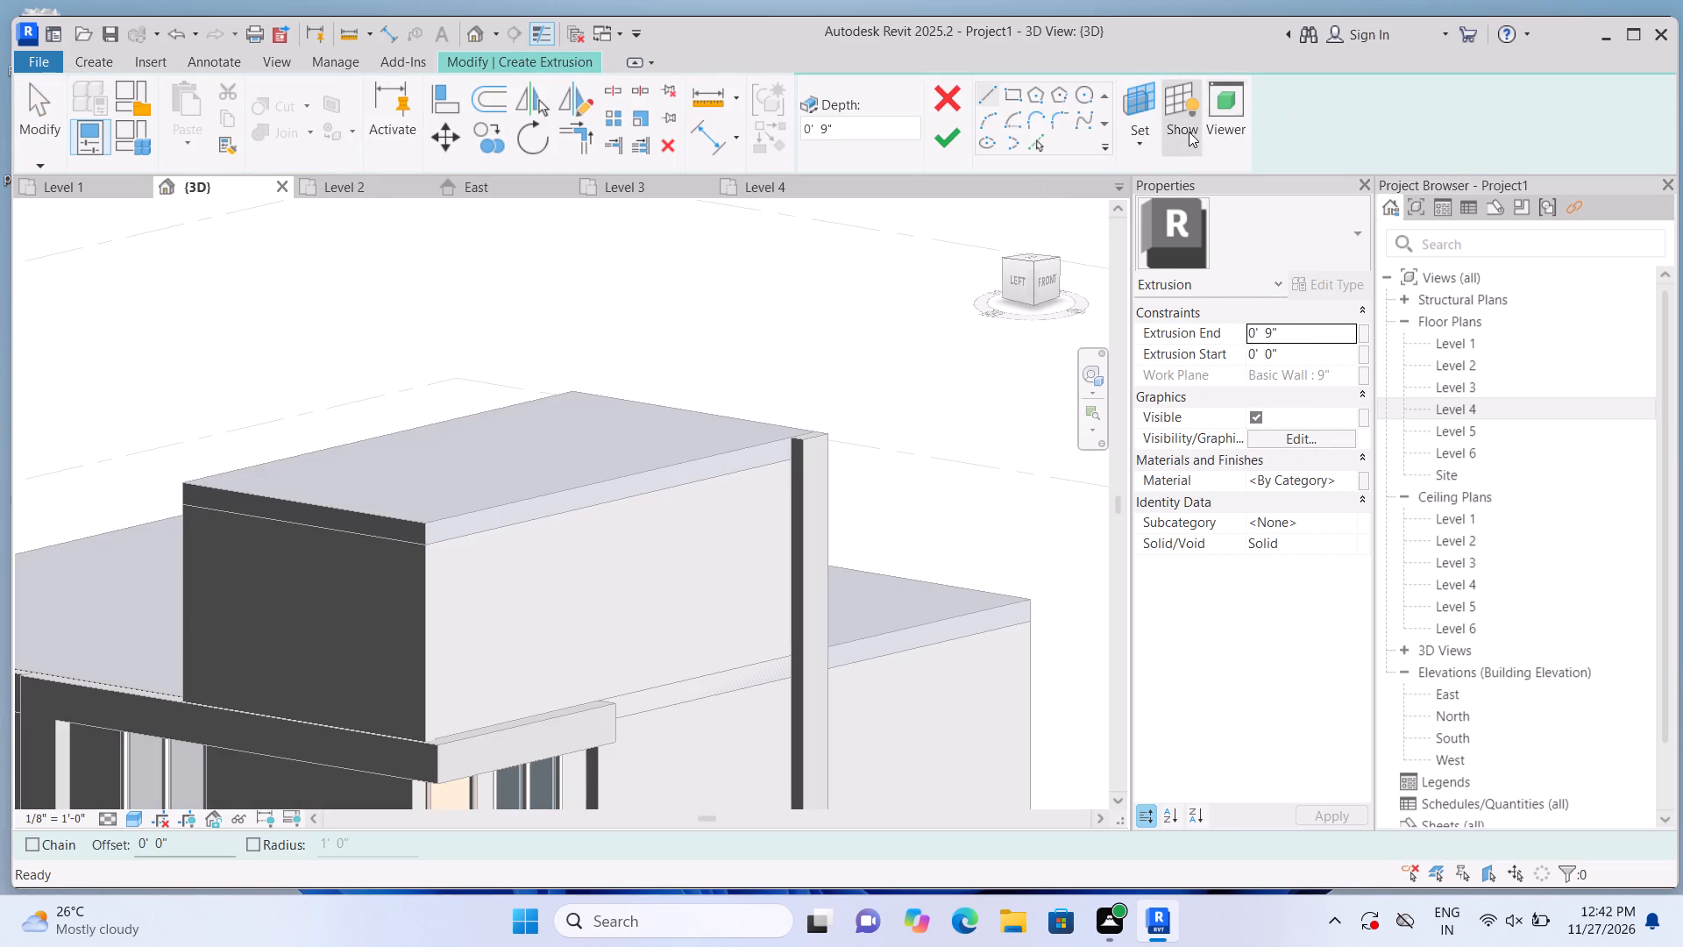
left_click(1152, 141)
left_click(1163, 208)
scroll(755, 426, "up", 2)
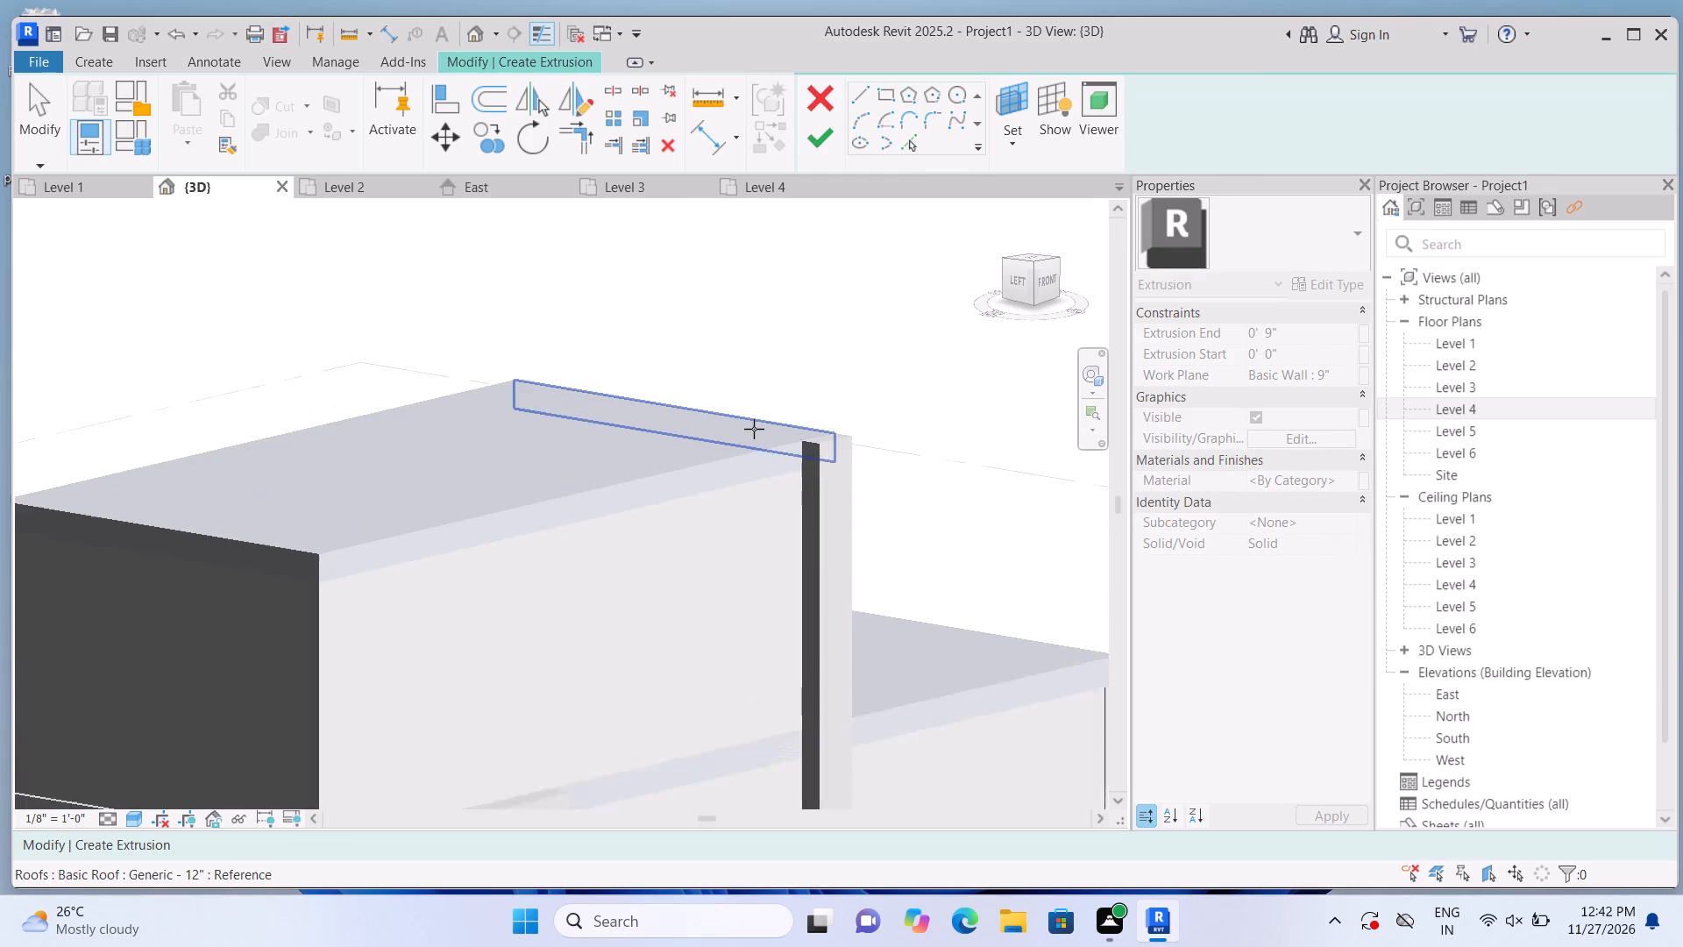
scroll(754, 429, "up", 1)
left_click(728, 479)
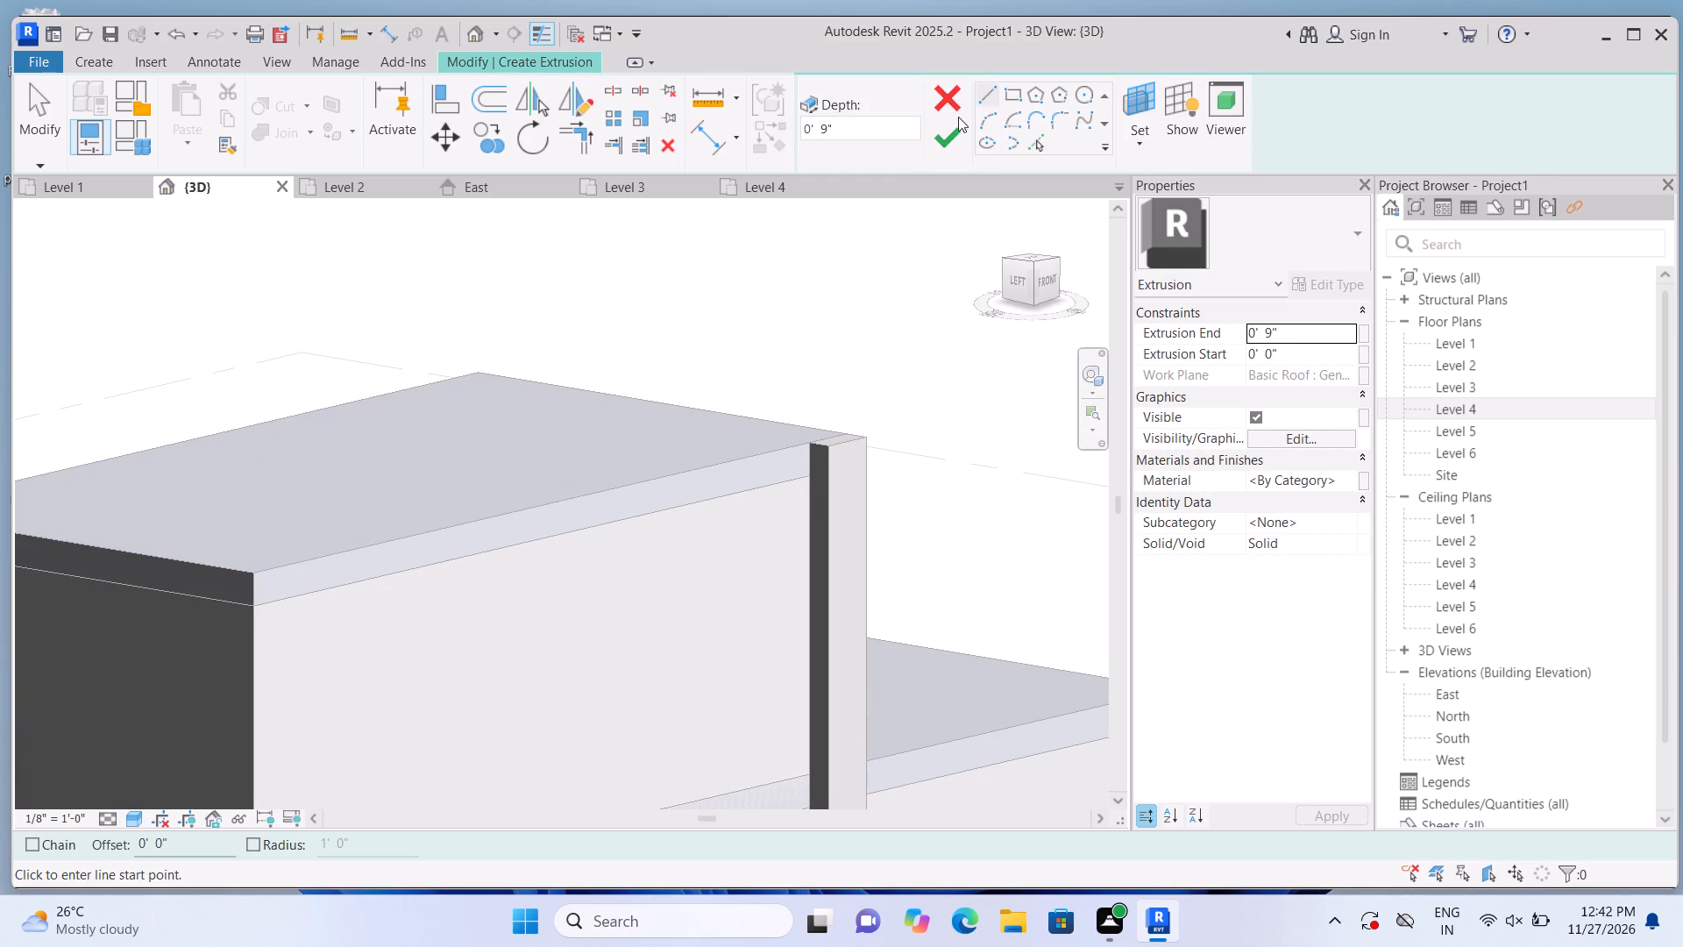
left_click(1016, 94)
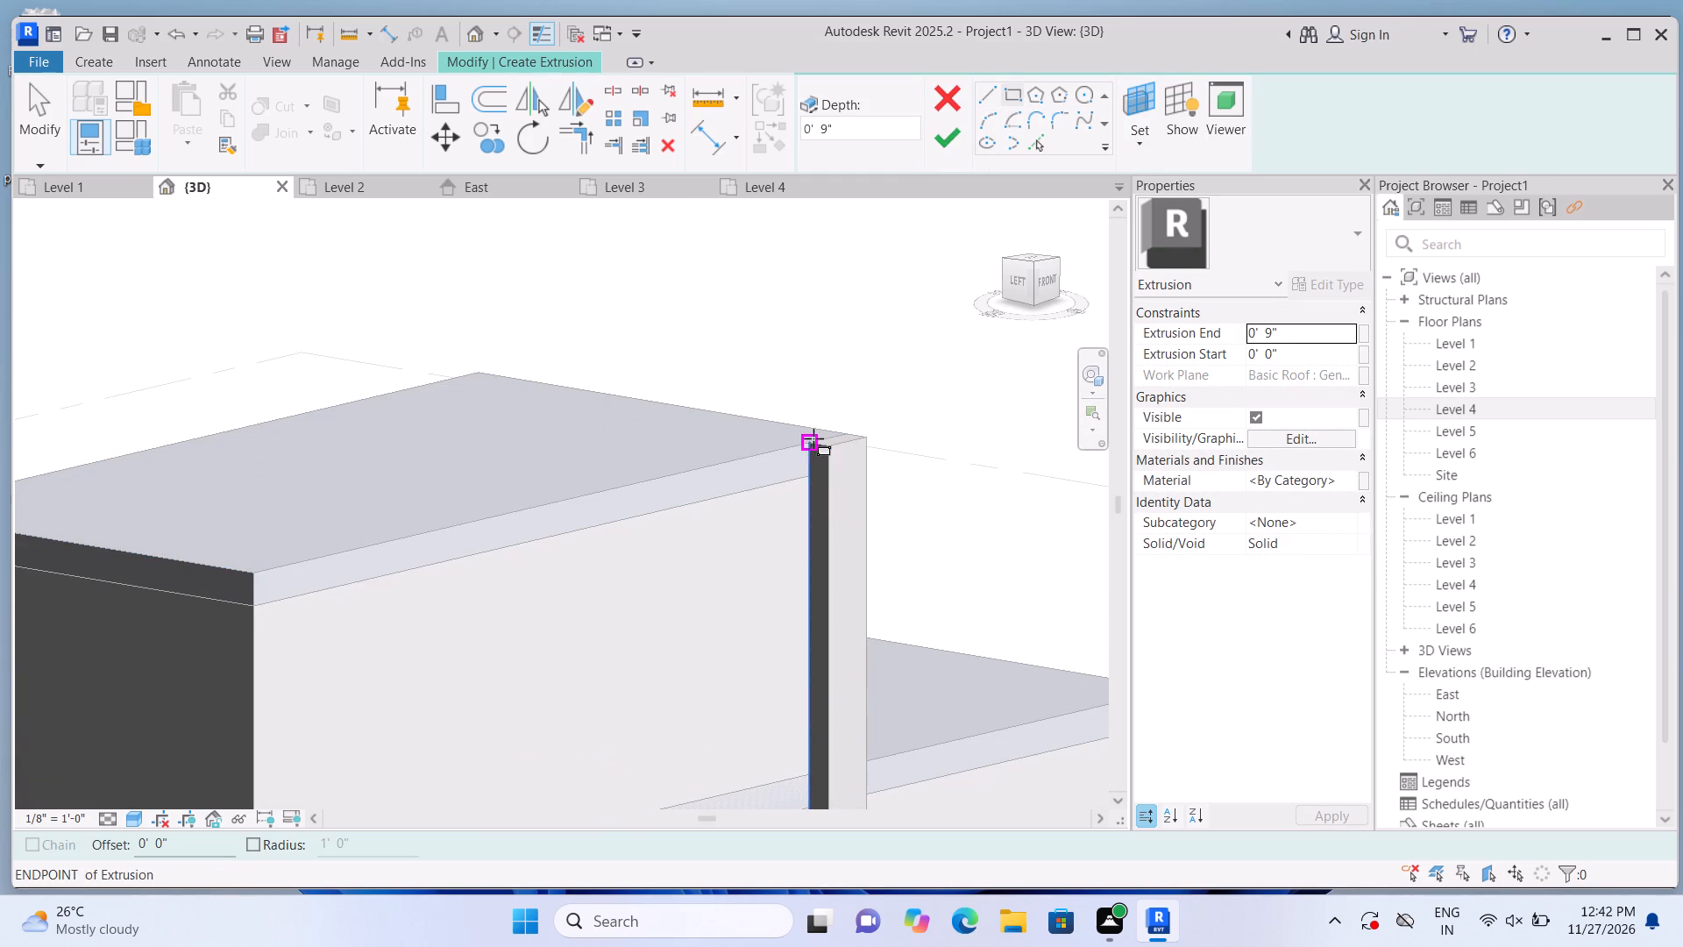
left_click(813, 438)
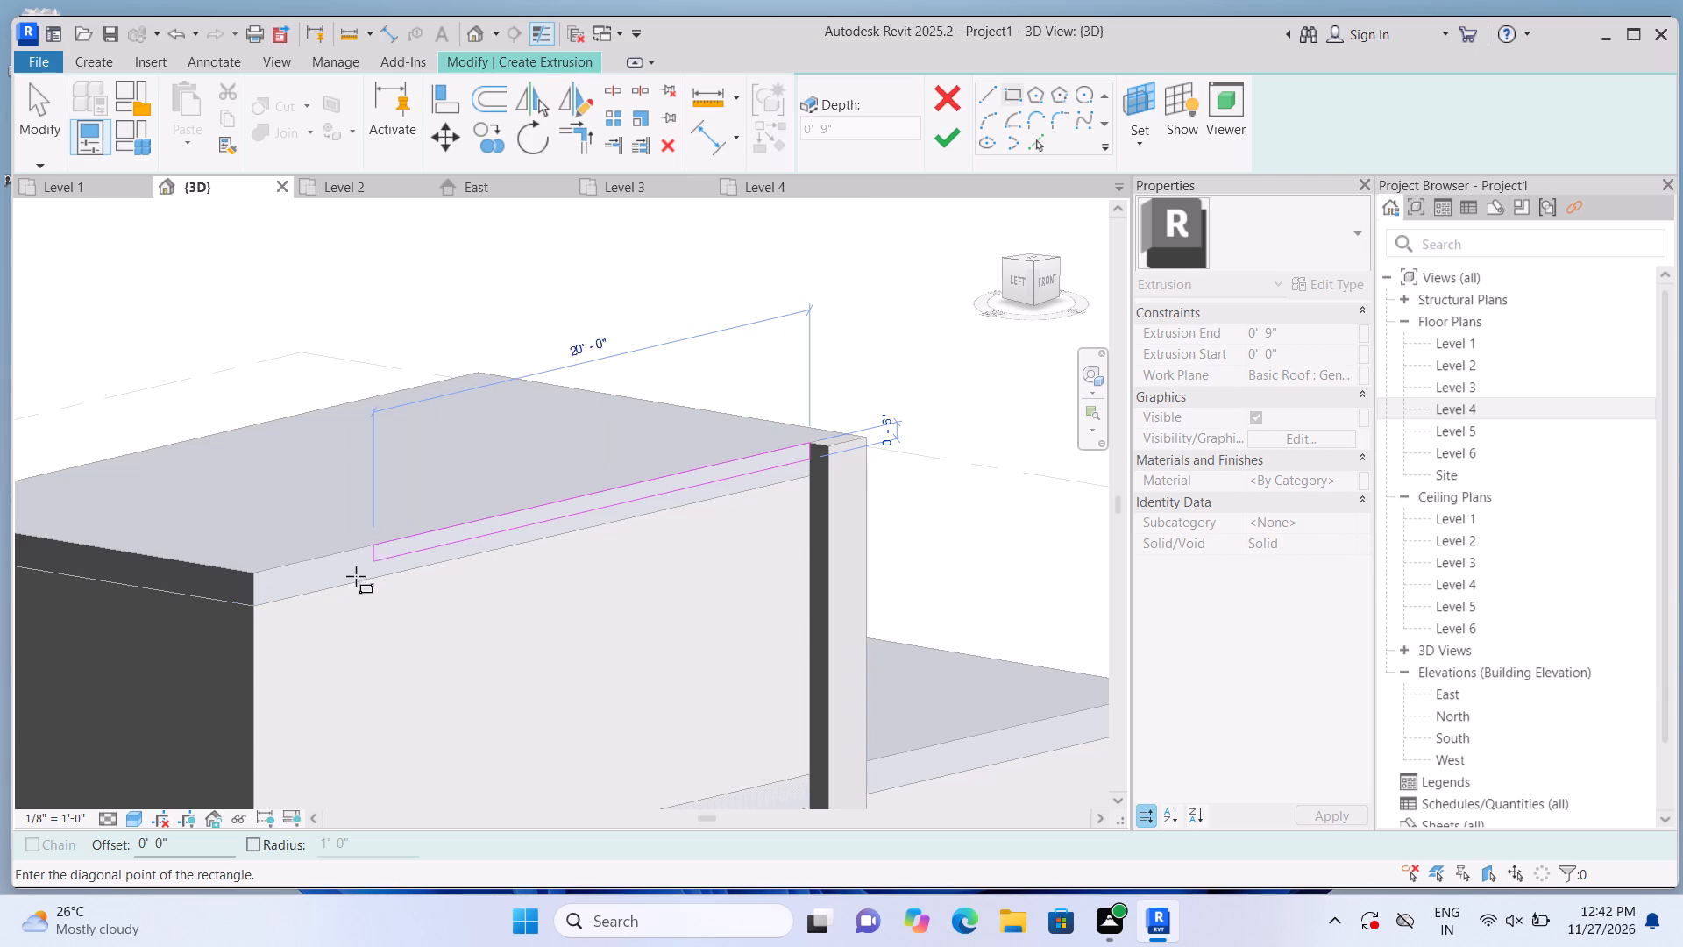
left_click(253, 609)
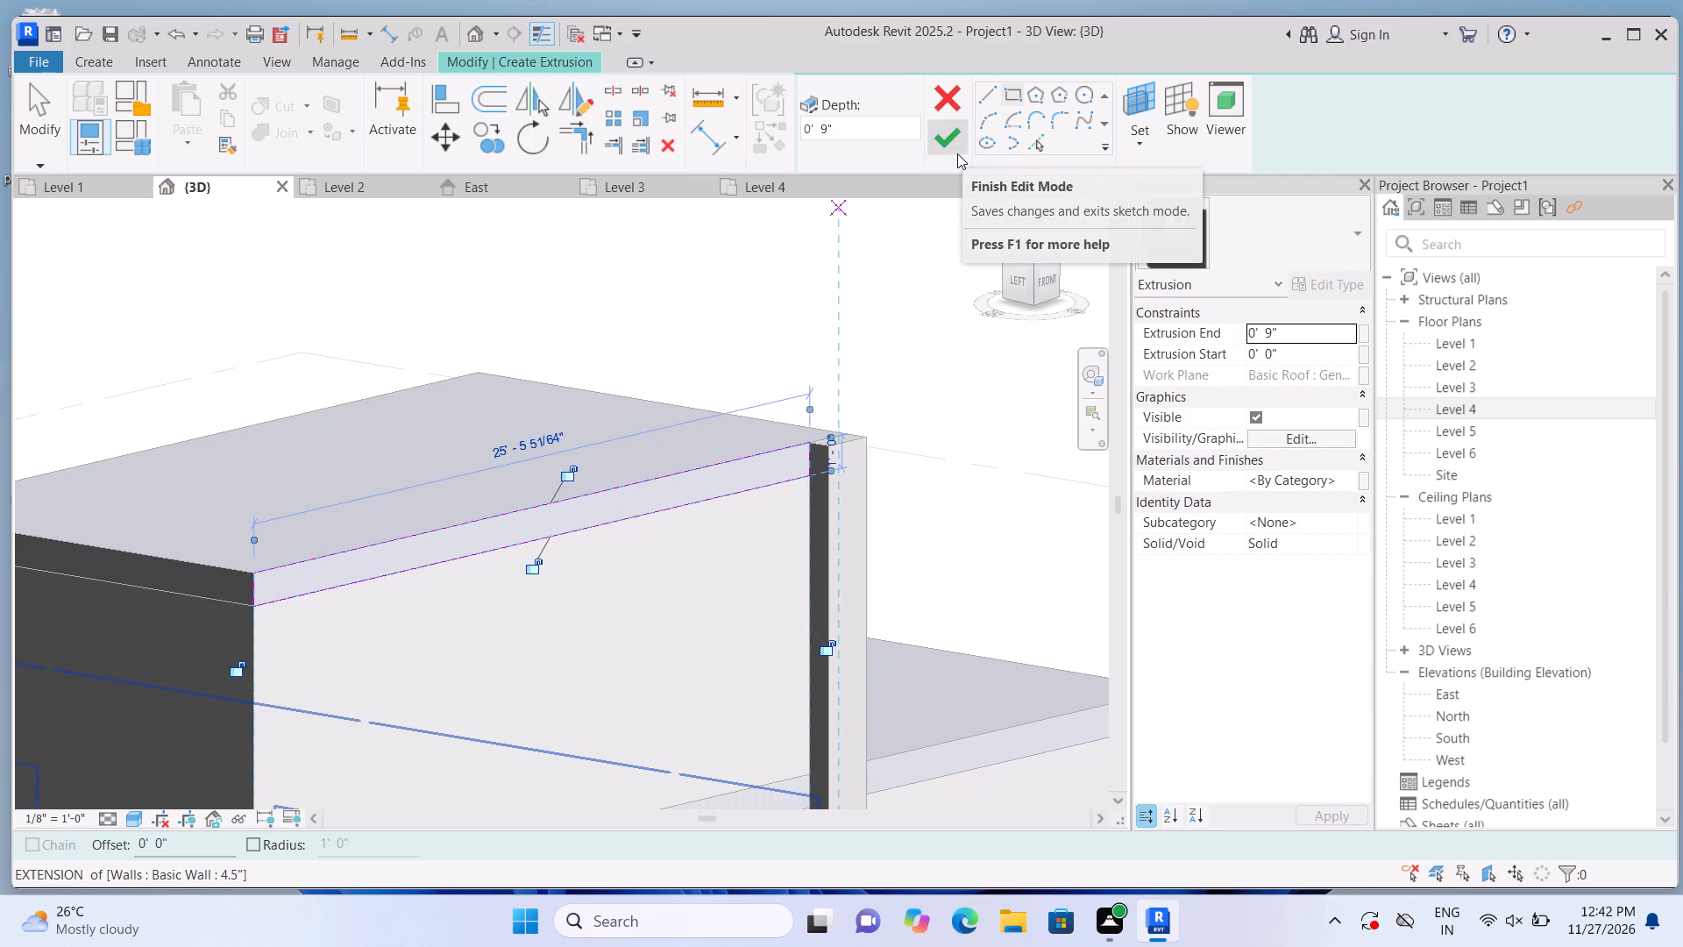
left_click(956, 138)
scroll(938, 311, "down", 2)
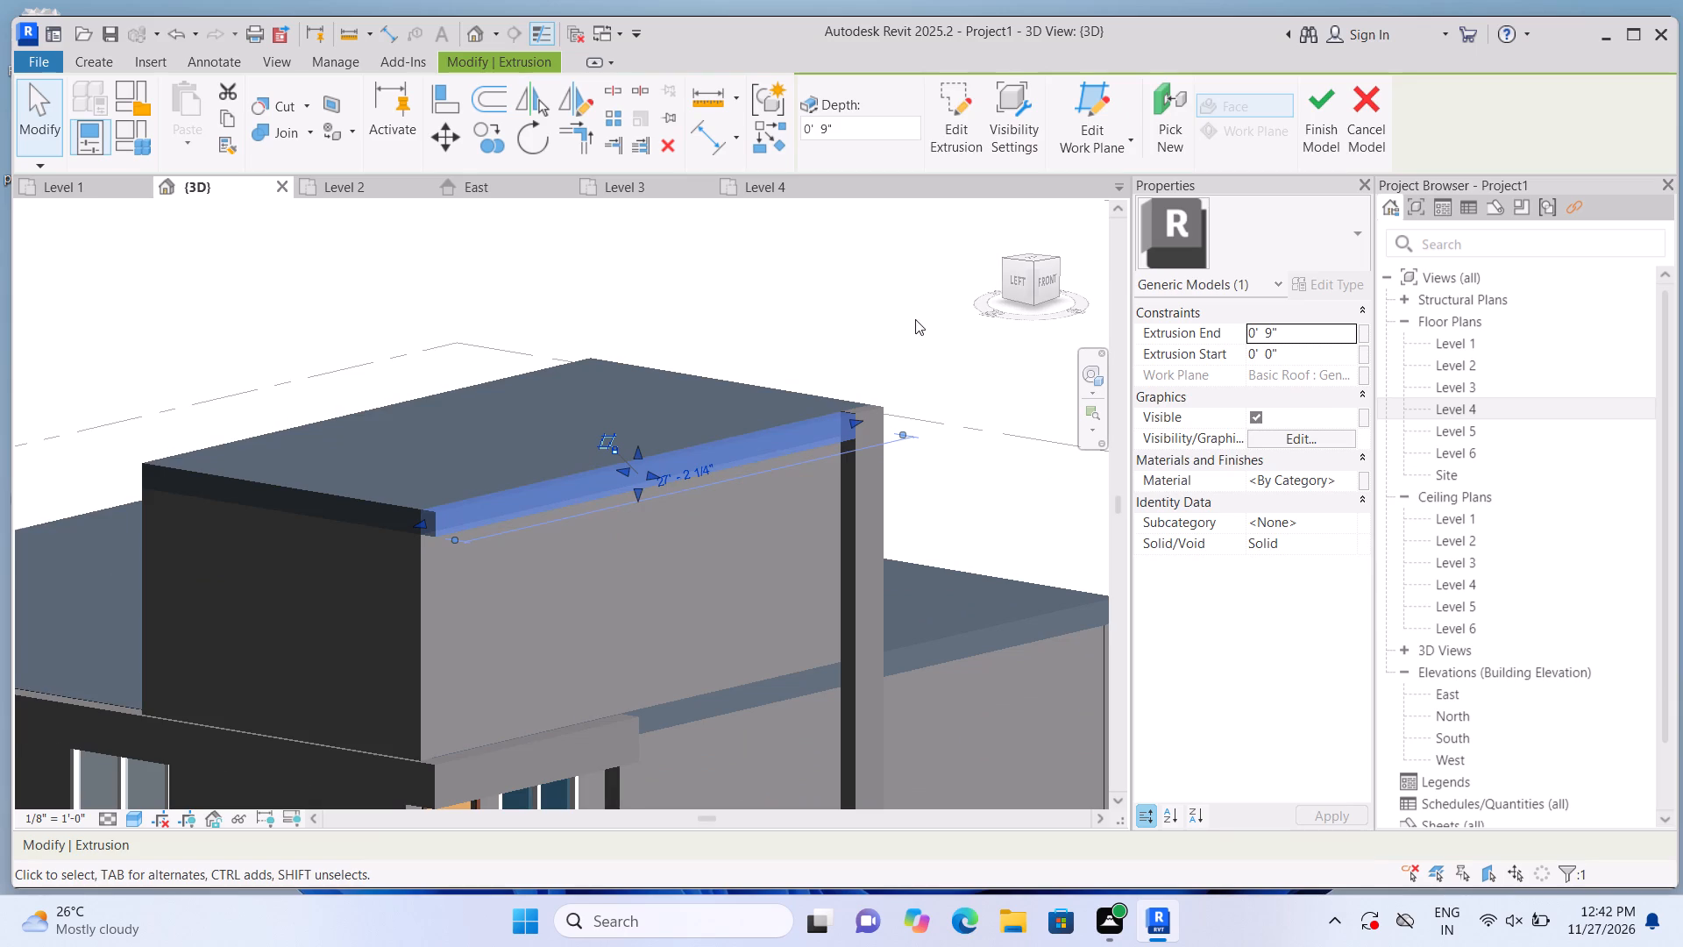
left_click(914, 319)
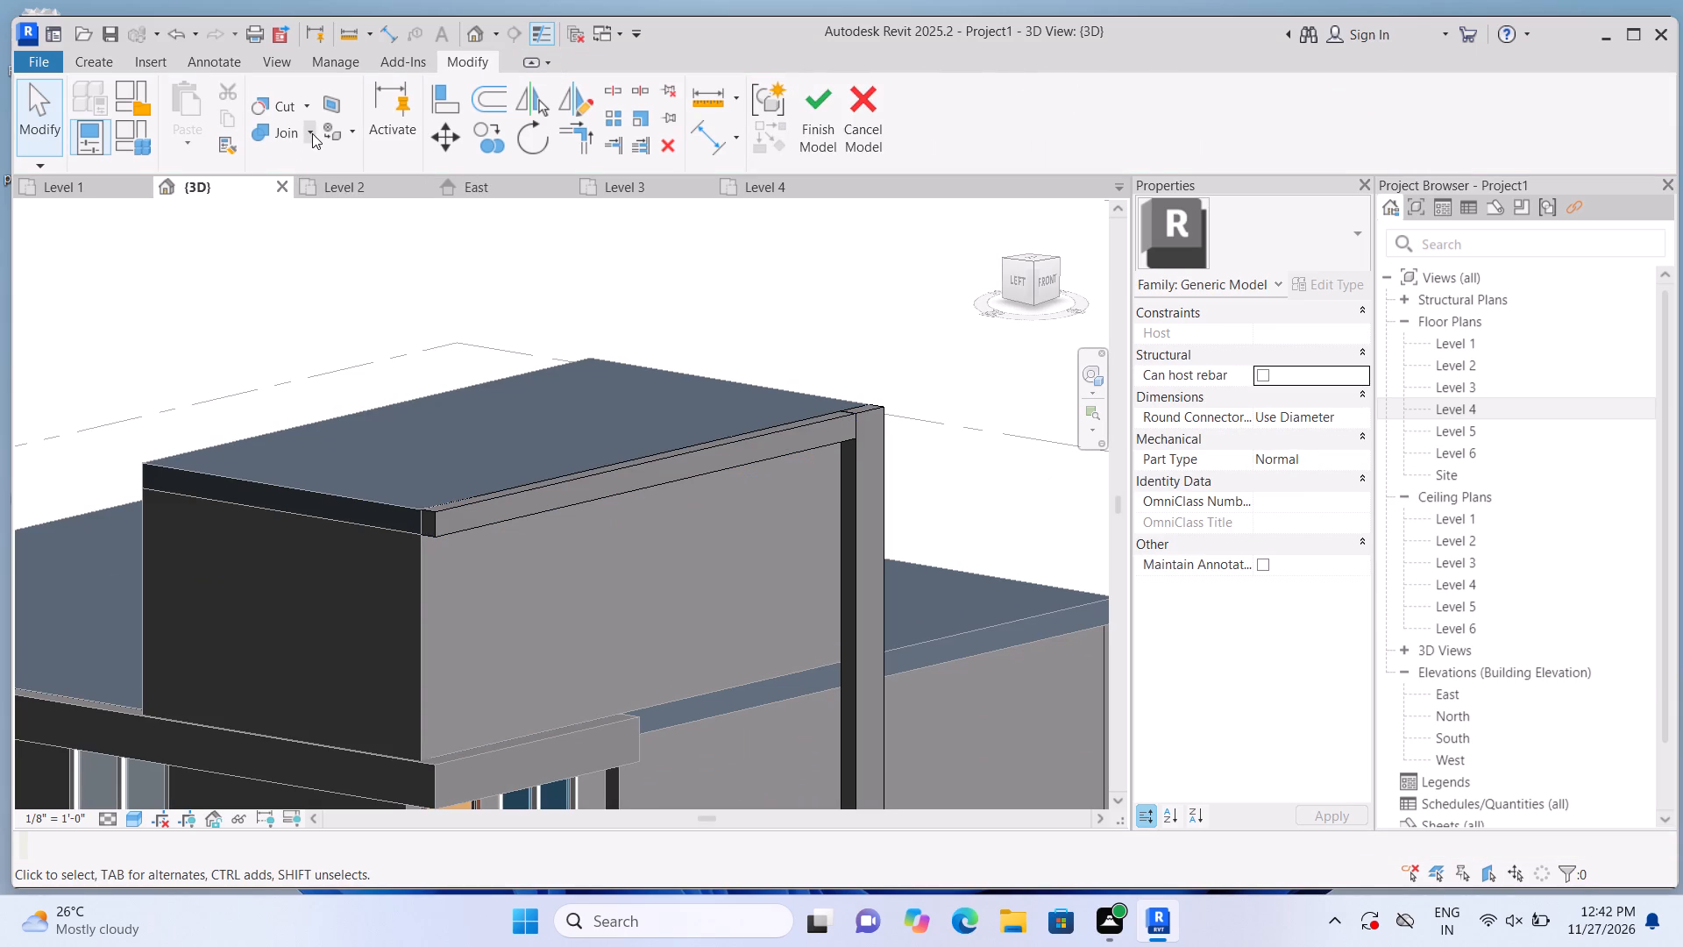
Join the geometry of the Front side's 31'-0" vertical strip with the new roof-edge strip.
double_click(312, 133)
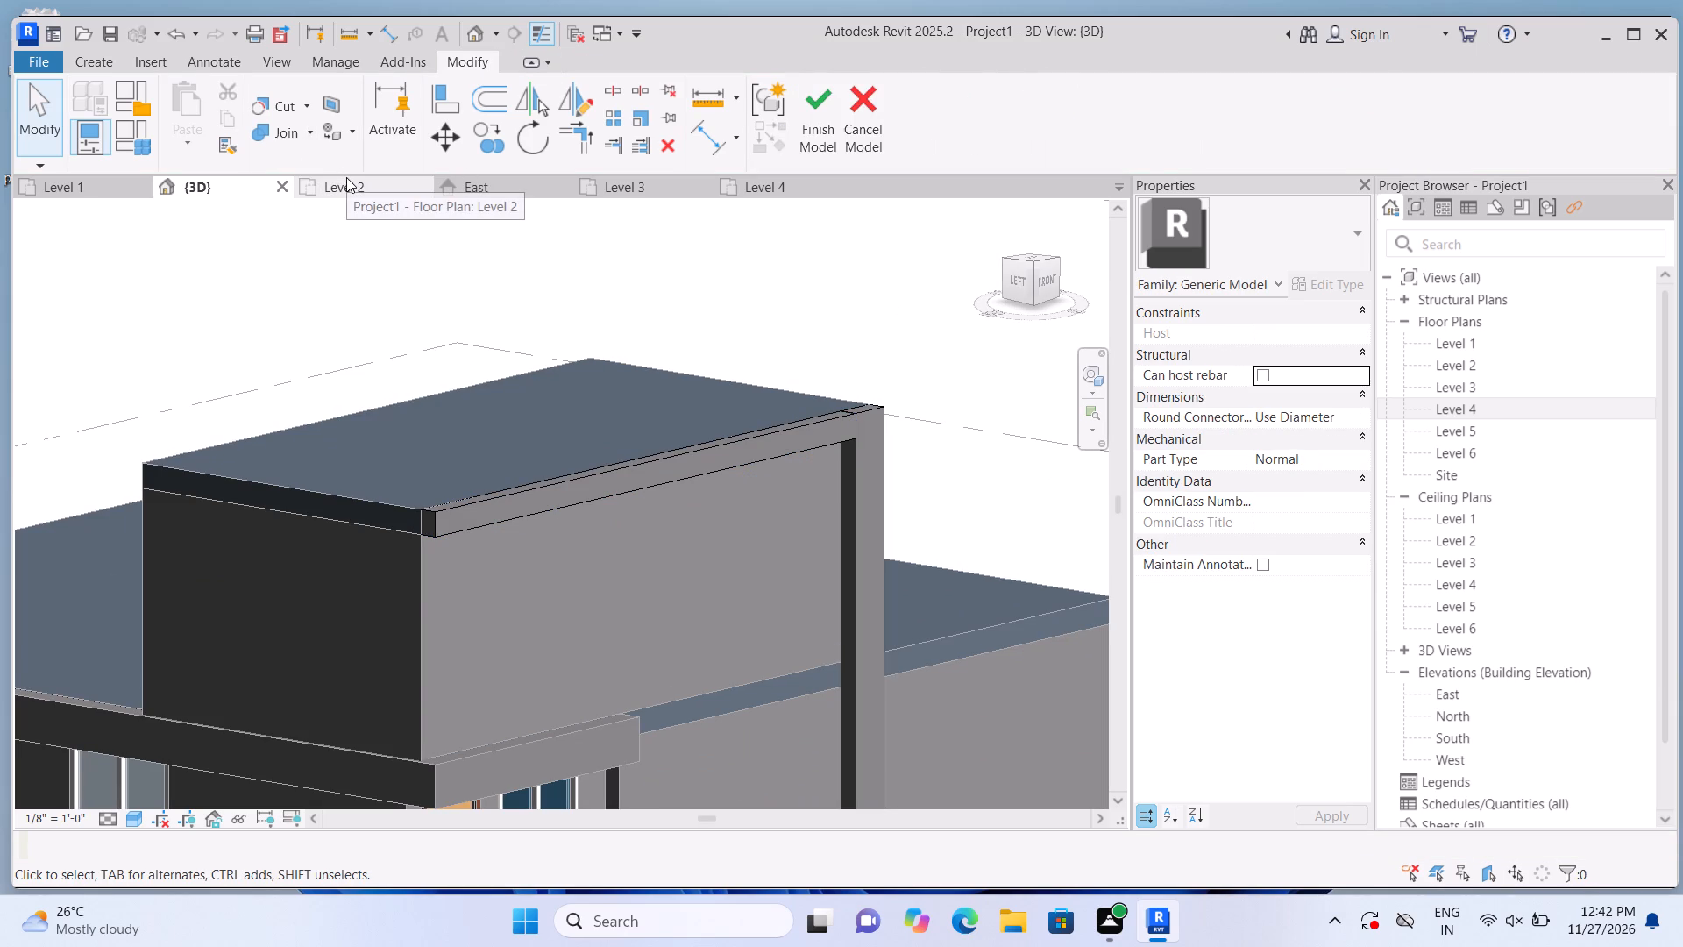
left_click(308, 137)
left_click_drag(318, 173, 336, 160)
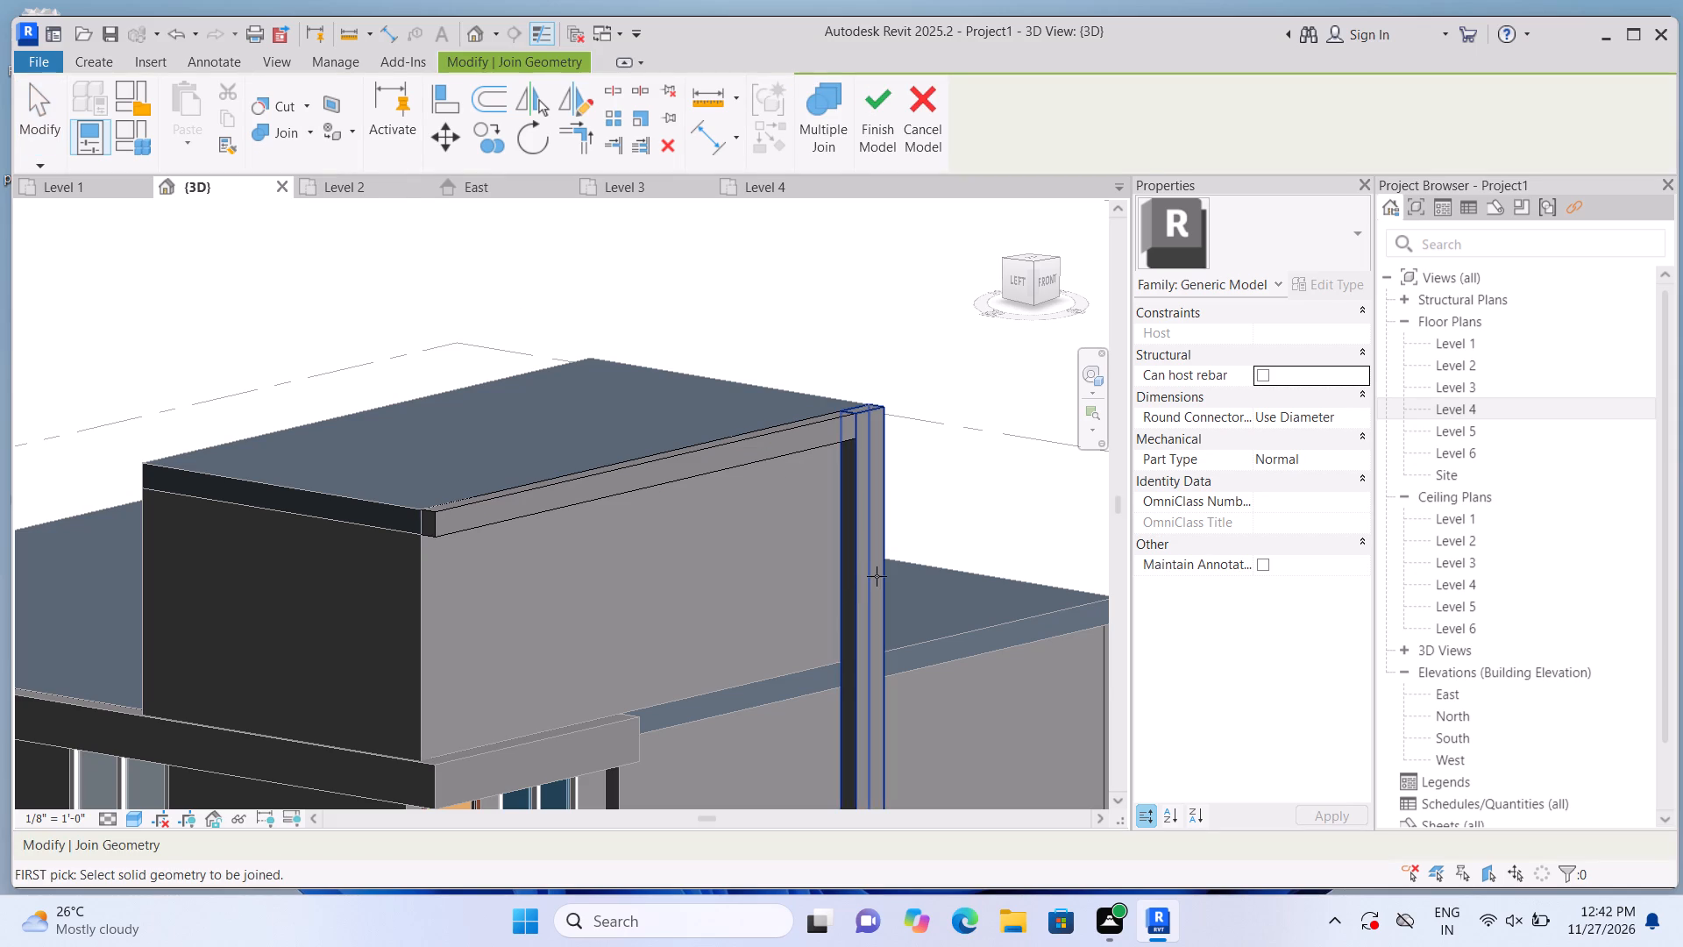
left_click(877, 576)
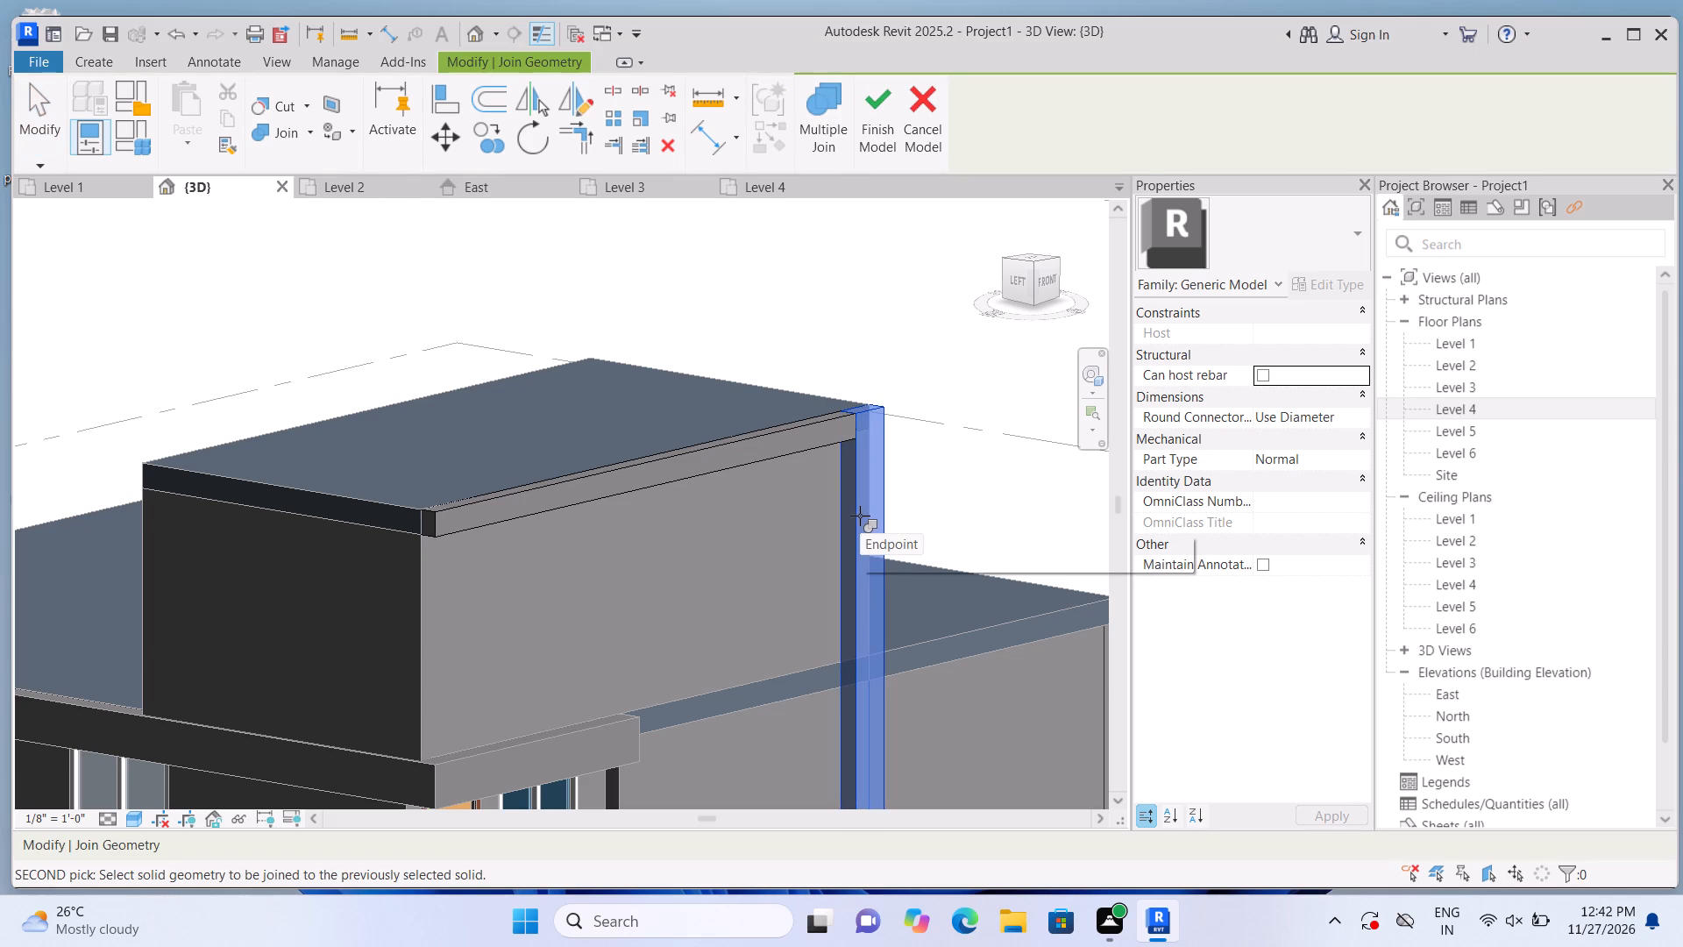
left_click(815, 431)
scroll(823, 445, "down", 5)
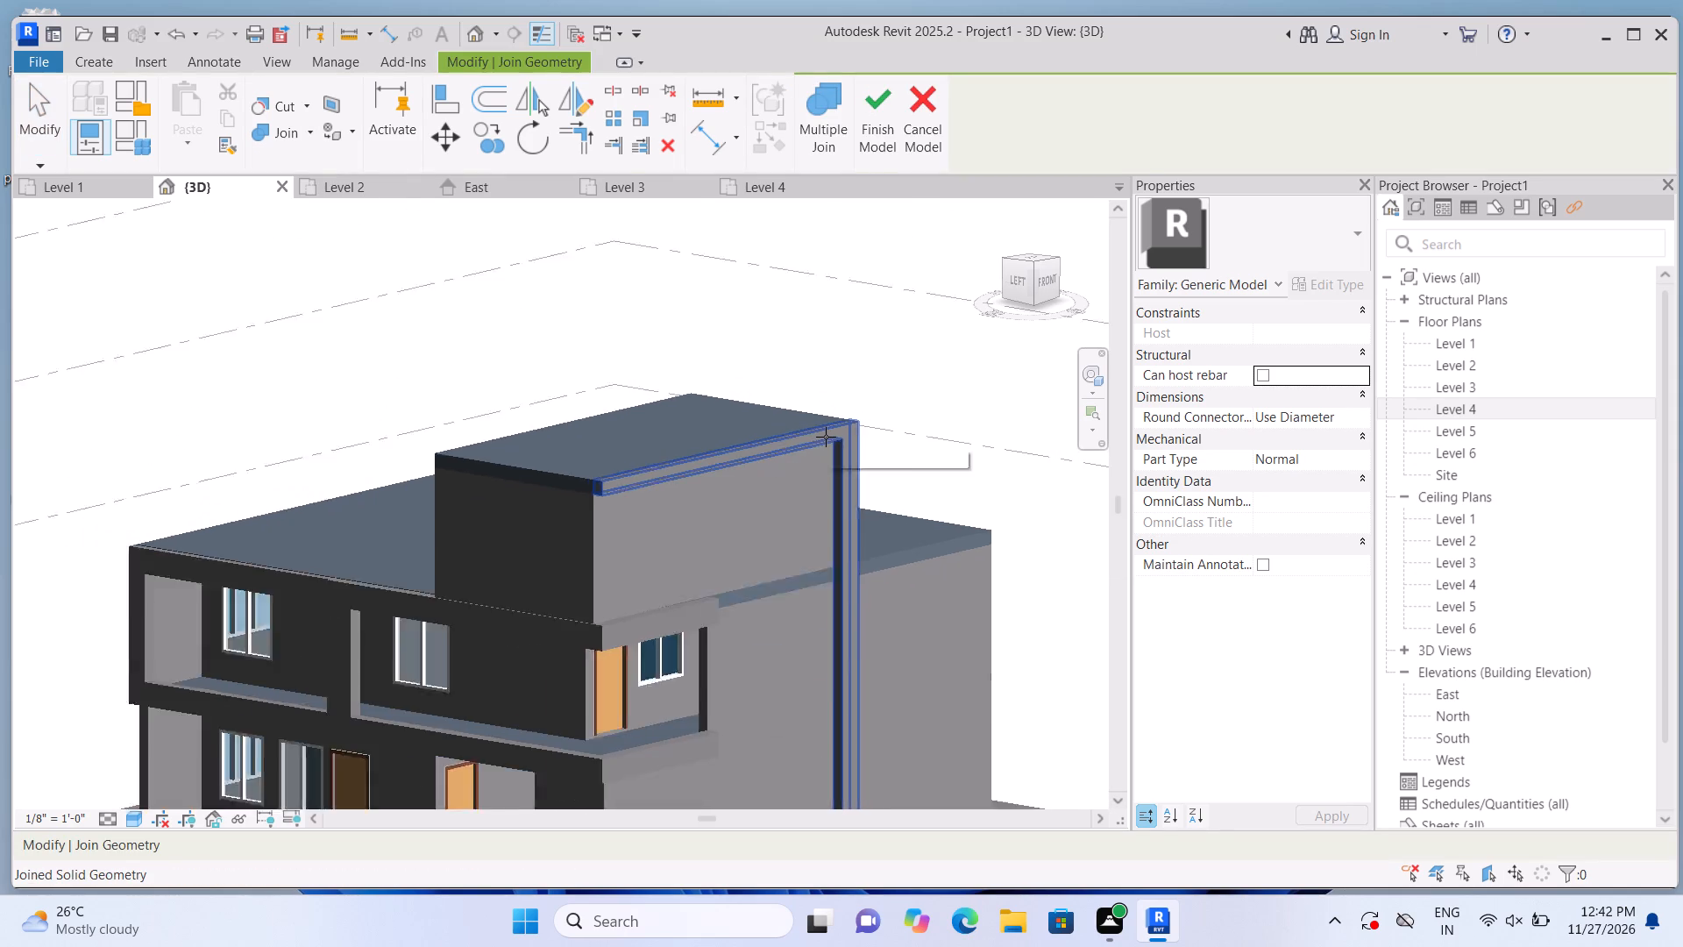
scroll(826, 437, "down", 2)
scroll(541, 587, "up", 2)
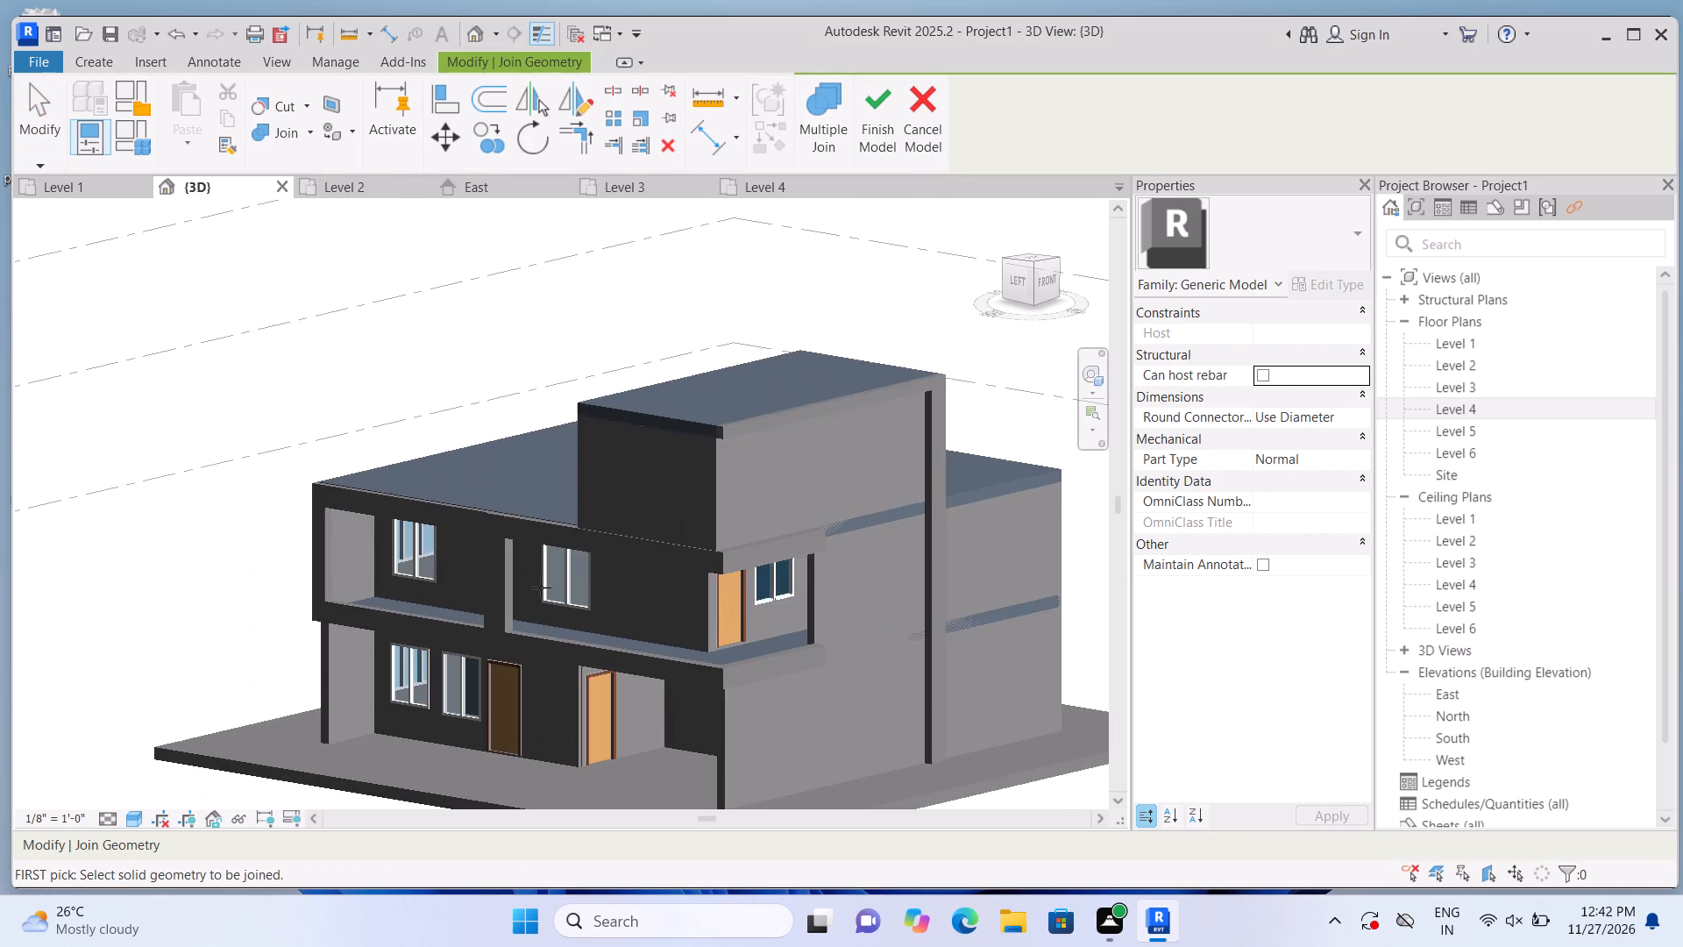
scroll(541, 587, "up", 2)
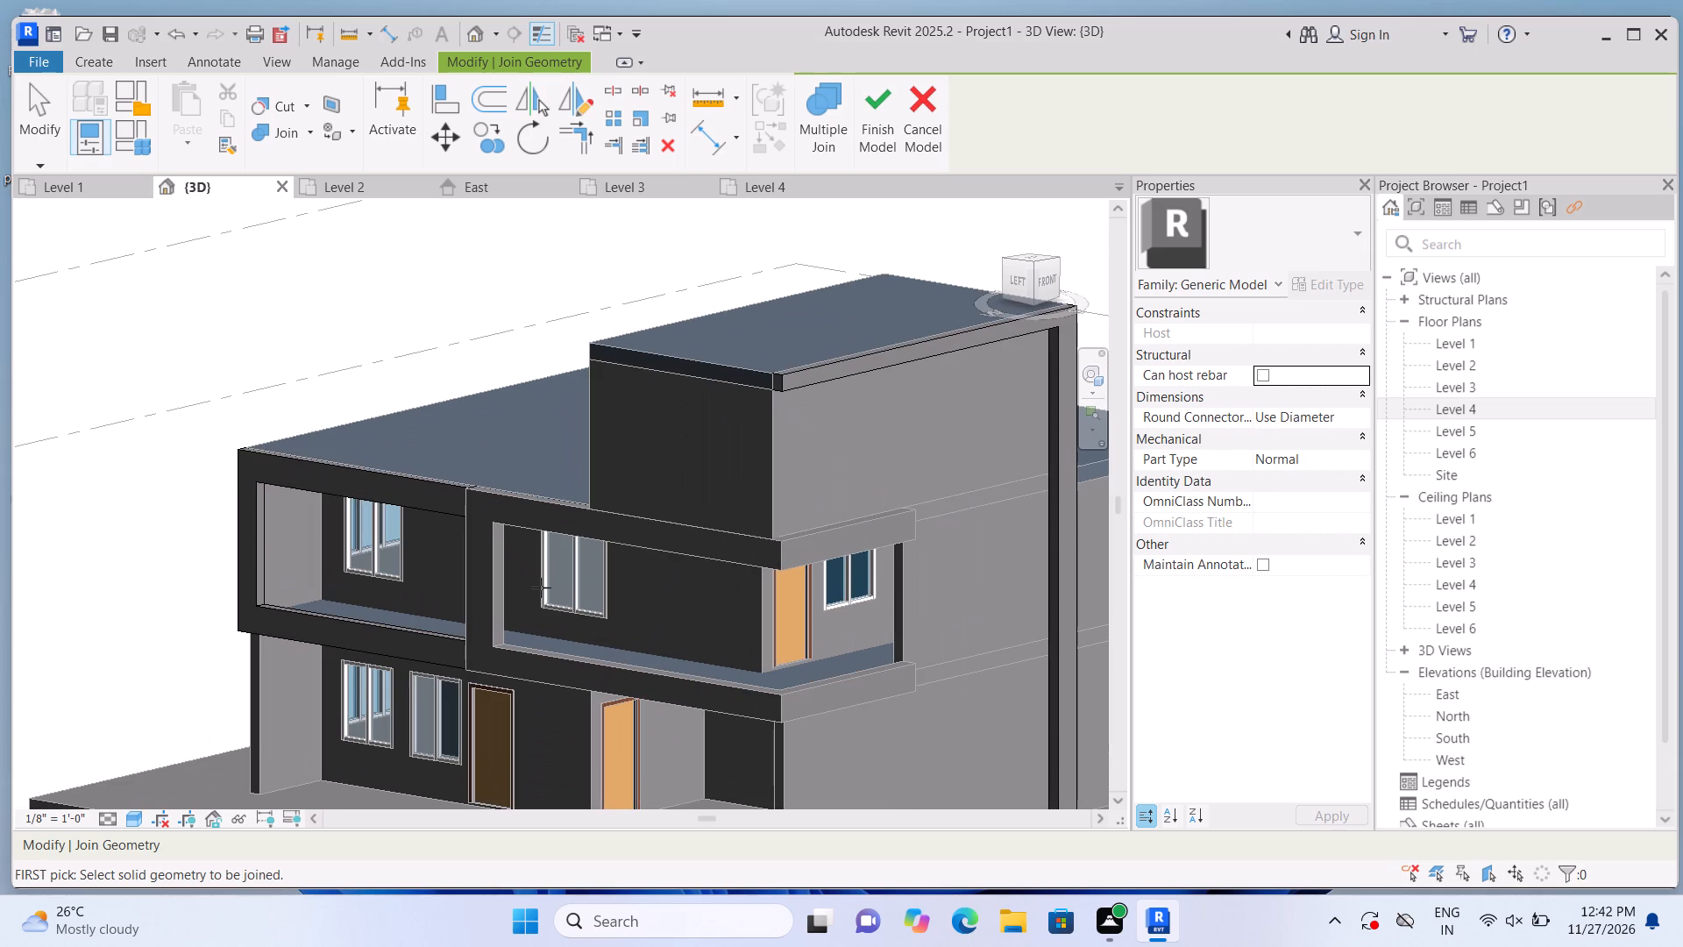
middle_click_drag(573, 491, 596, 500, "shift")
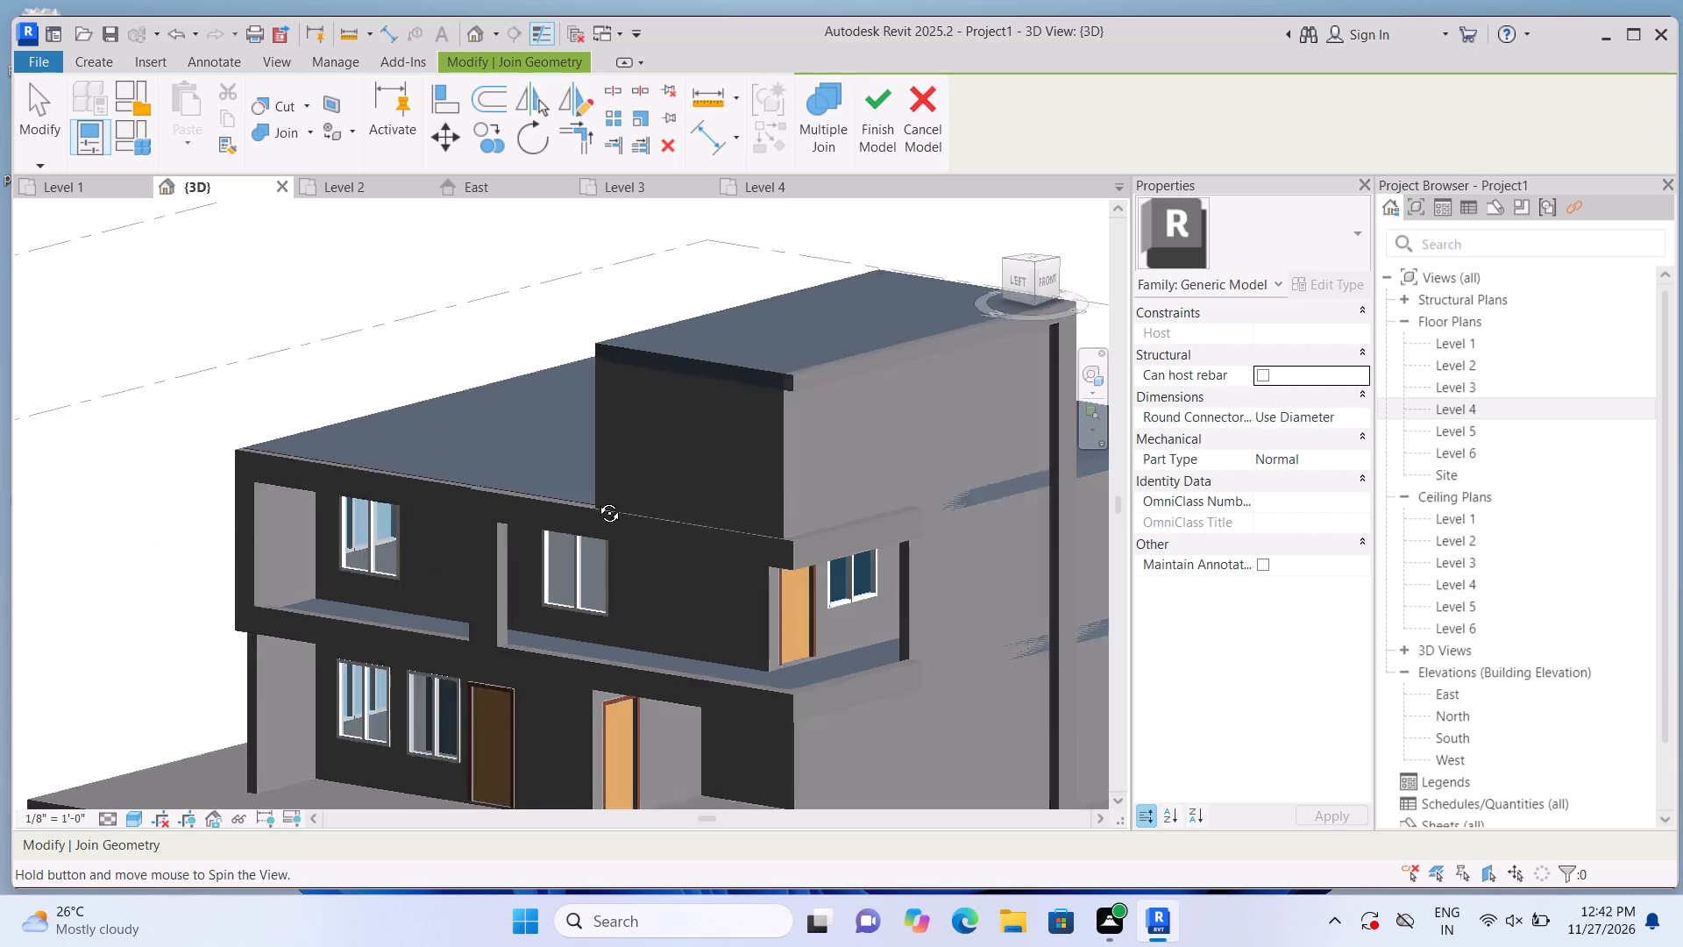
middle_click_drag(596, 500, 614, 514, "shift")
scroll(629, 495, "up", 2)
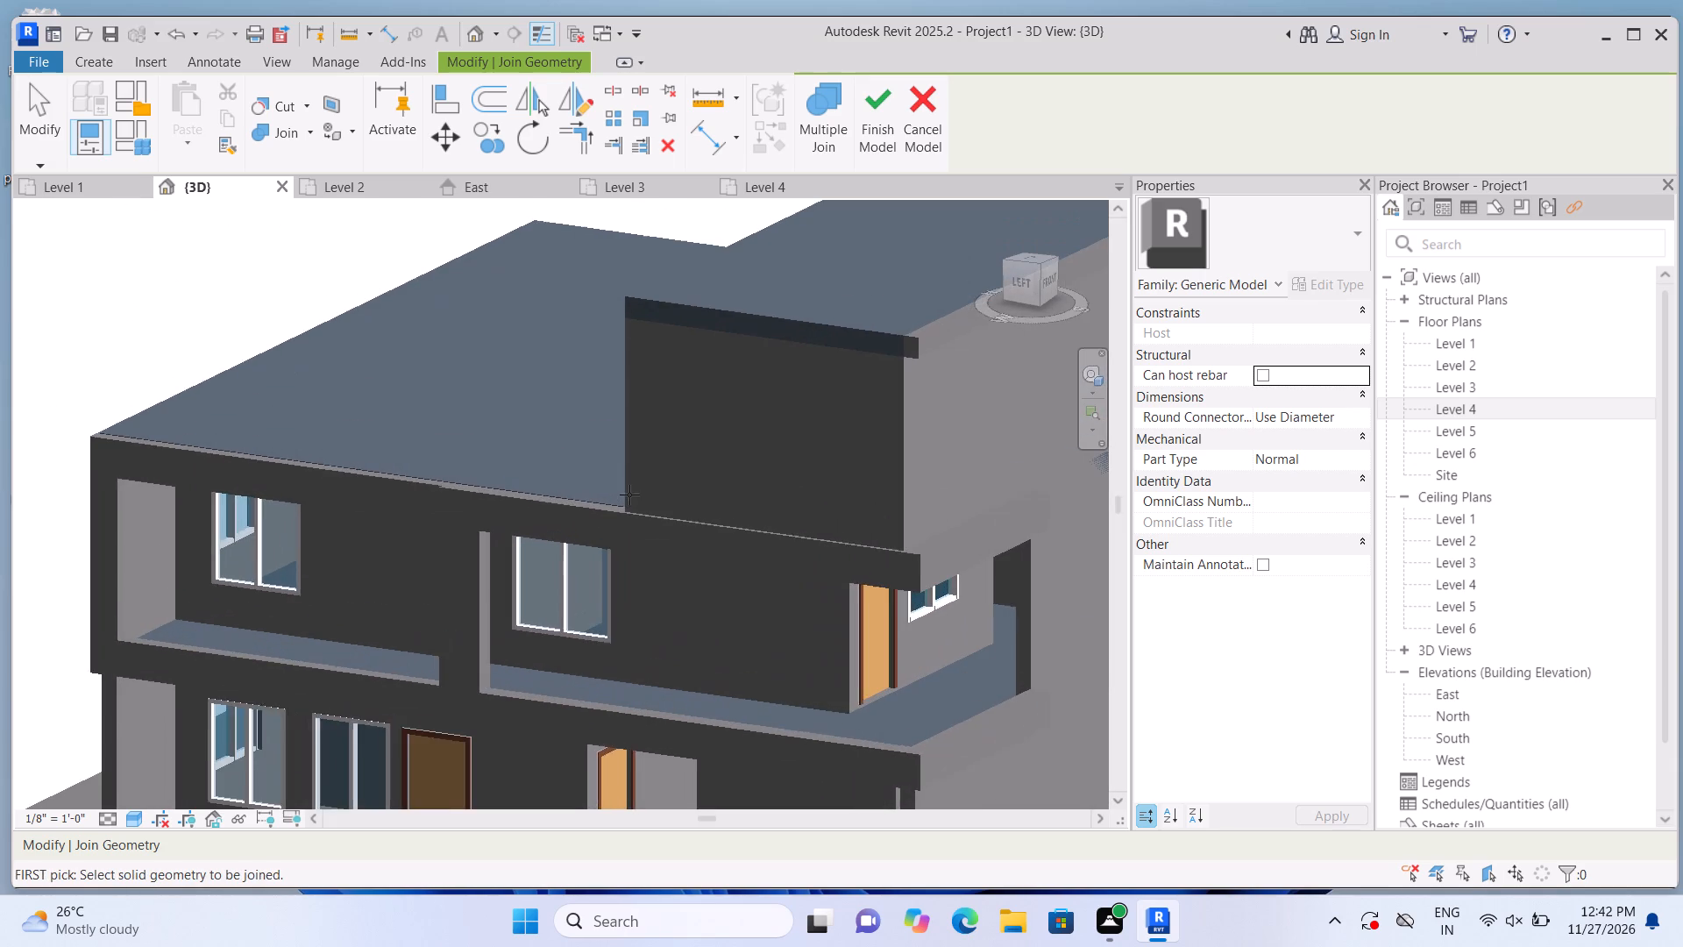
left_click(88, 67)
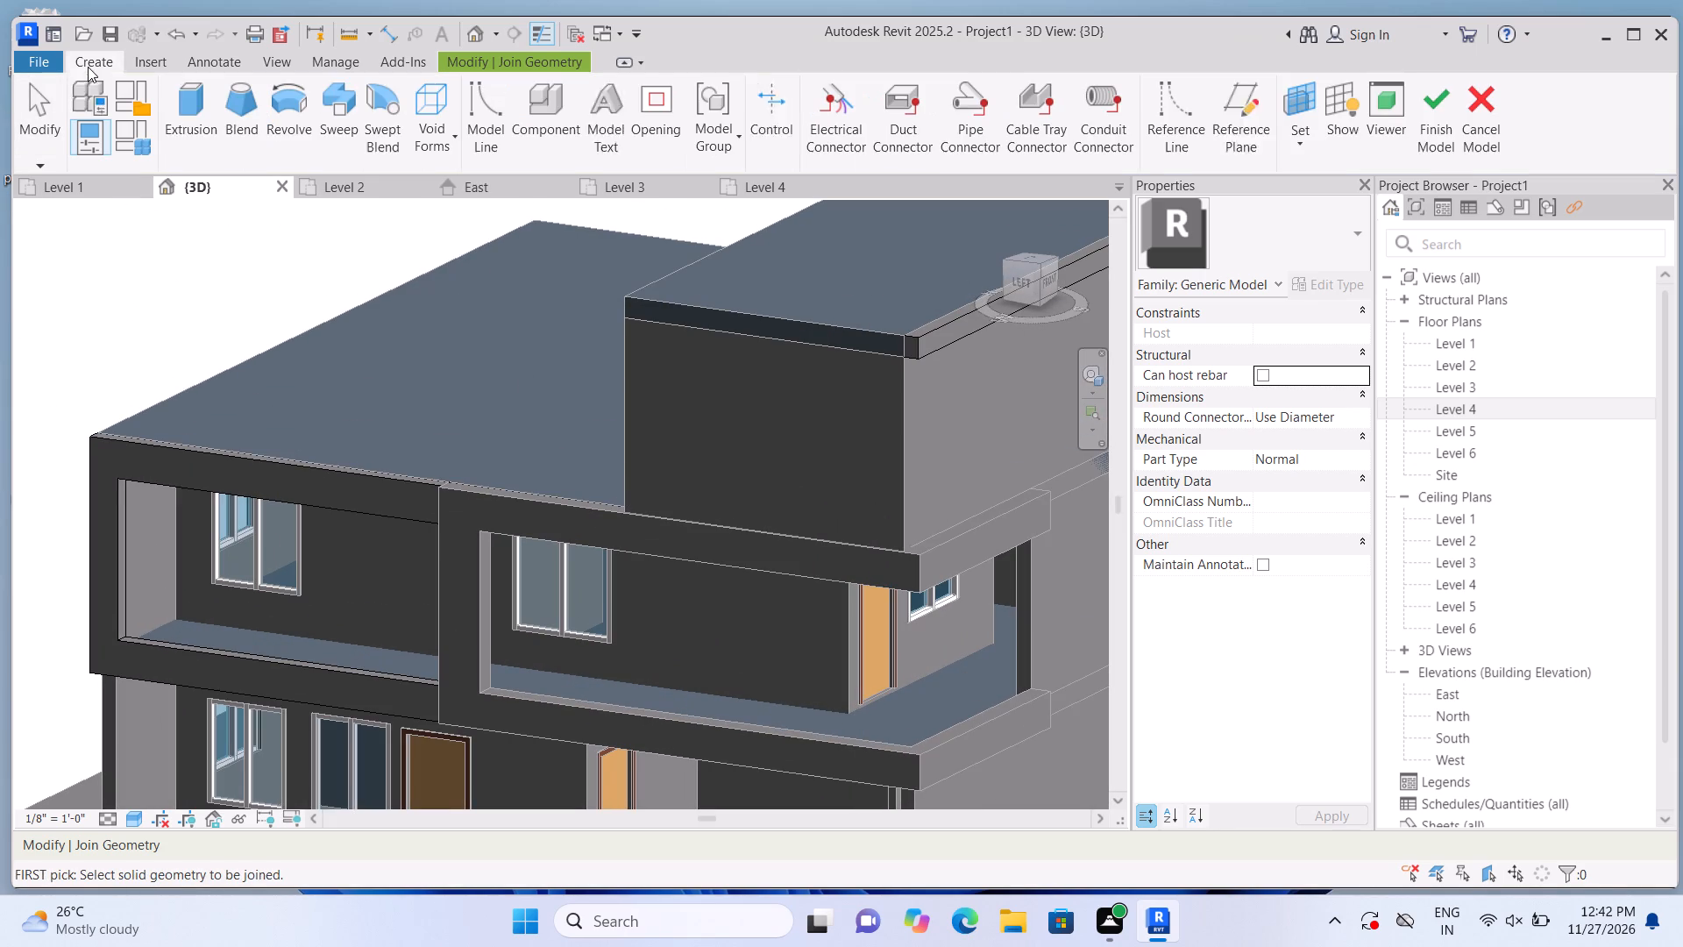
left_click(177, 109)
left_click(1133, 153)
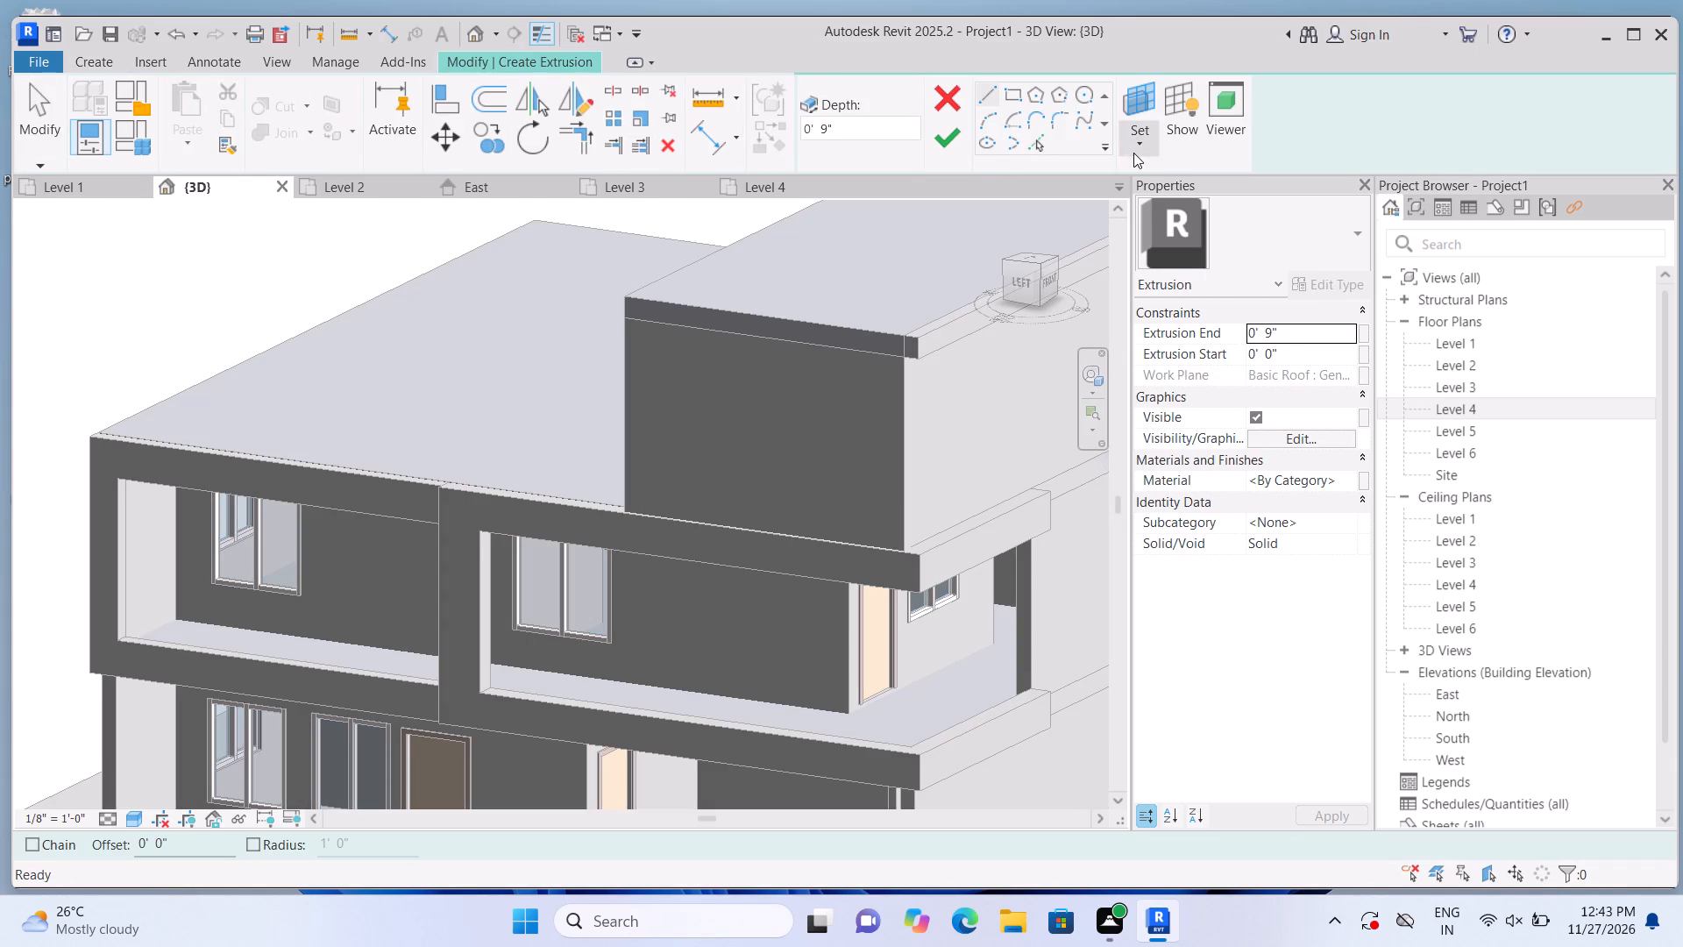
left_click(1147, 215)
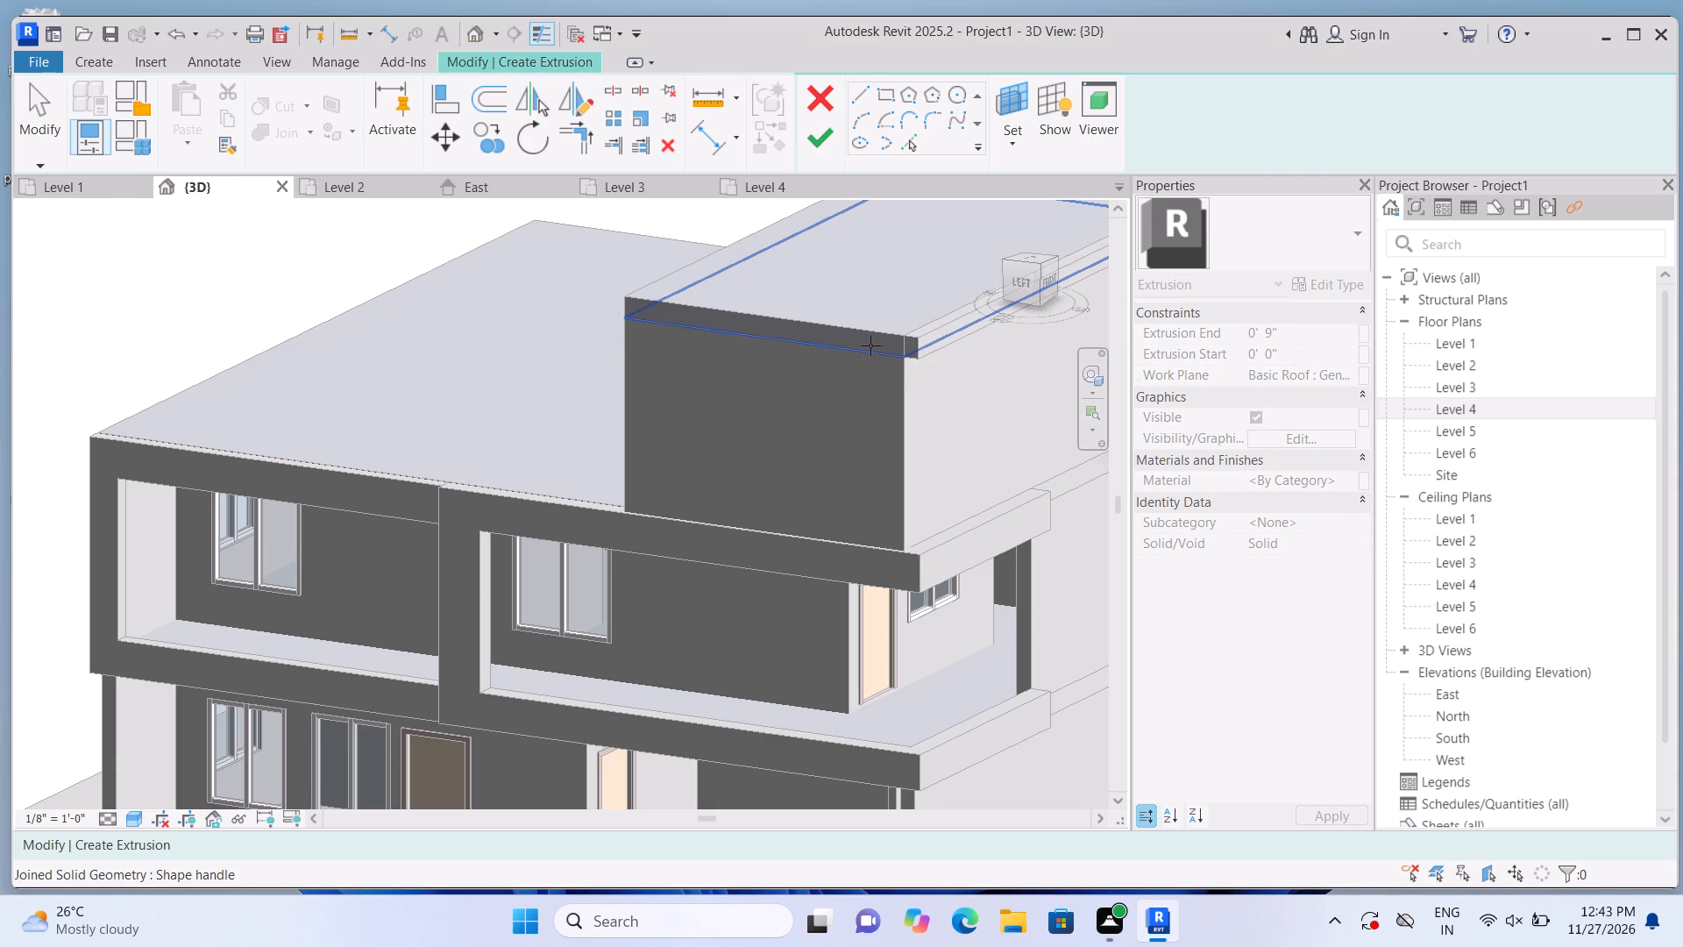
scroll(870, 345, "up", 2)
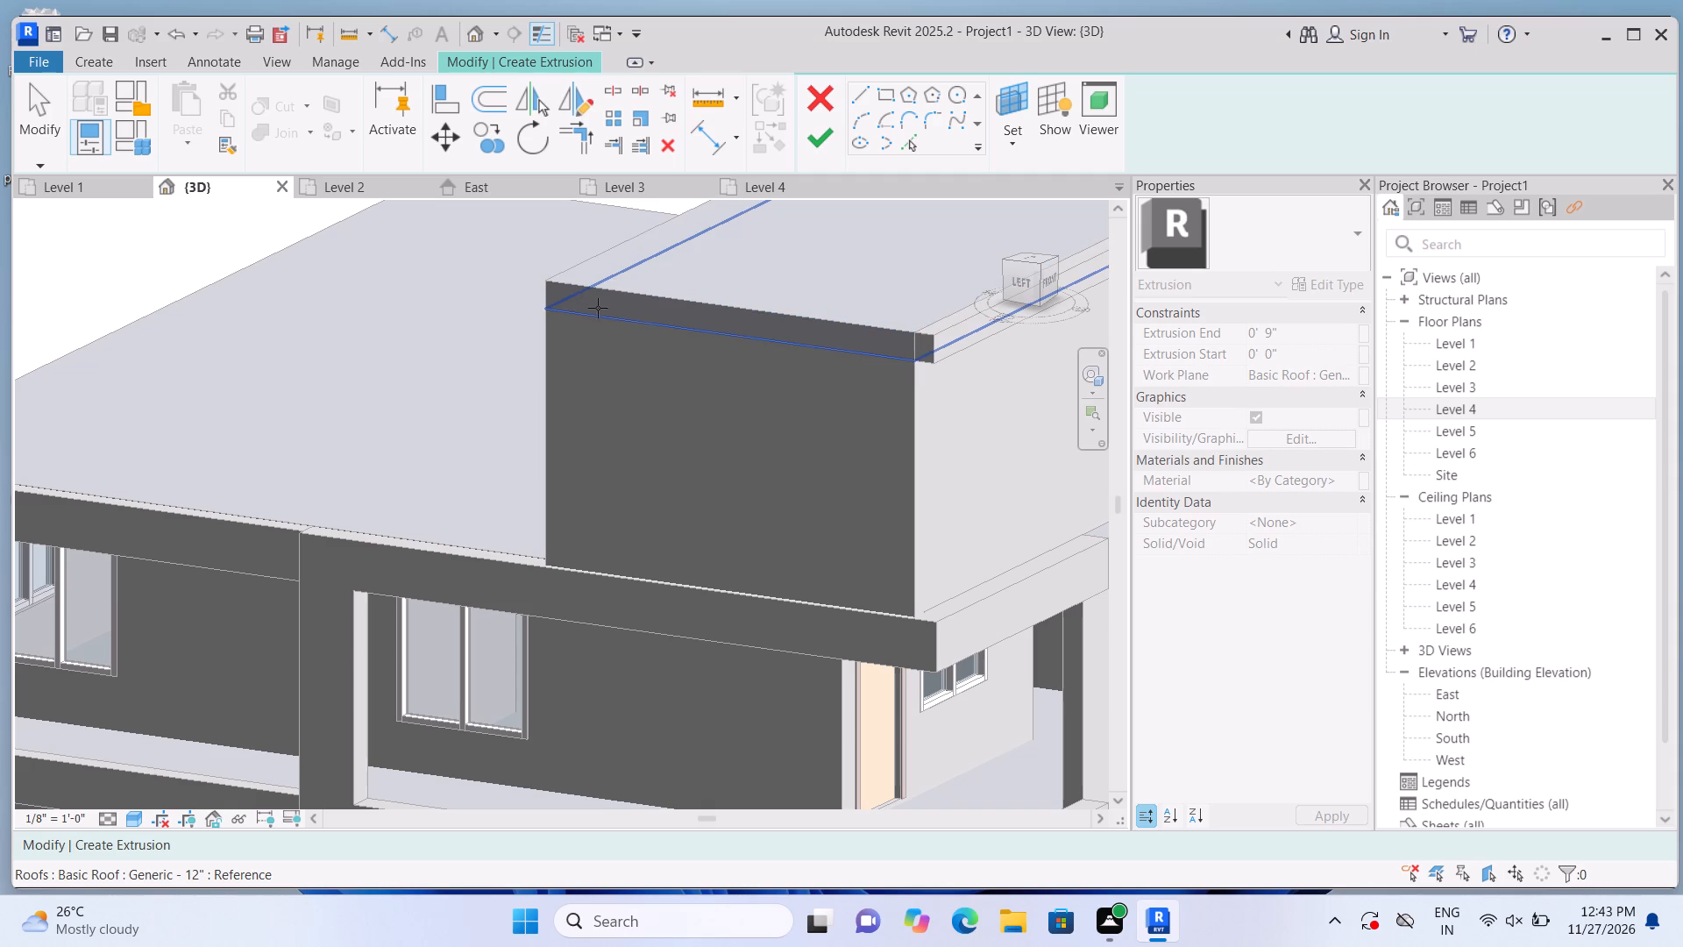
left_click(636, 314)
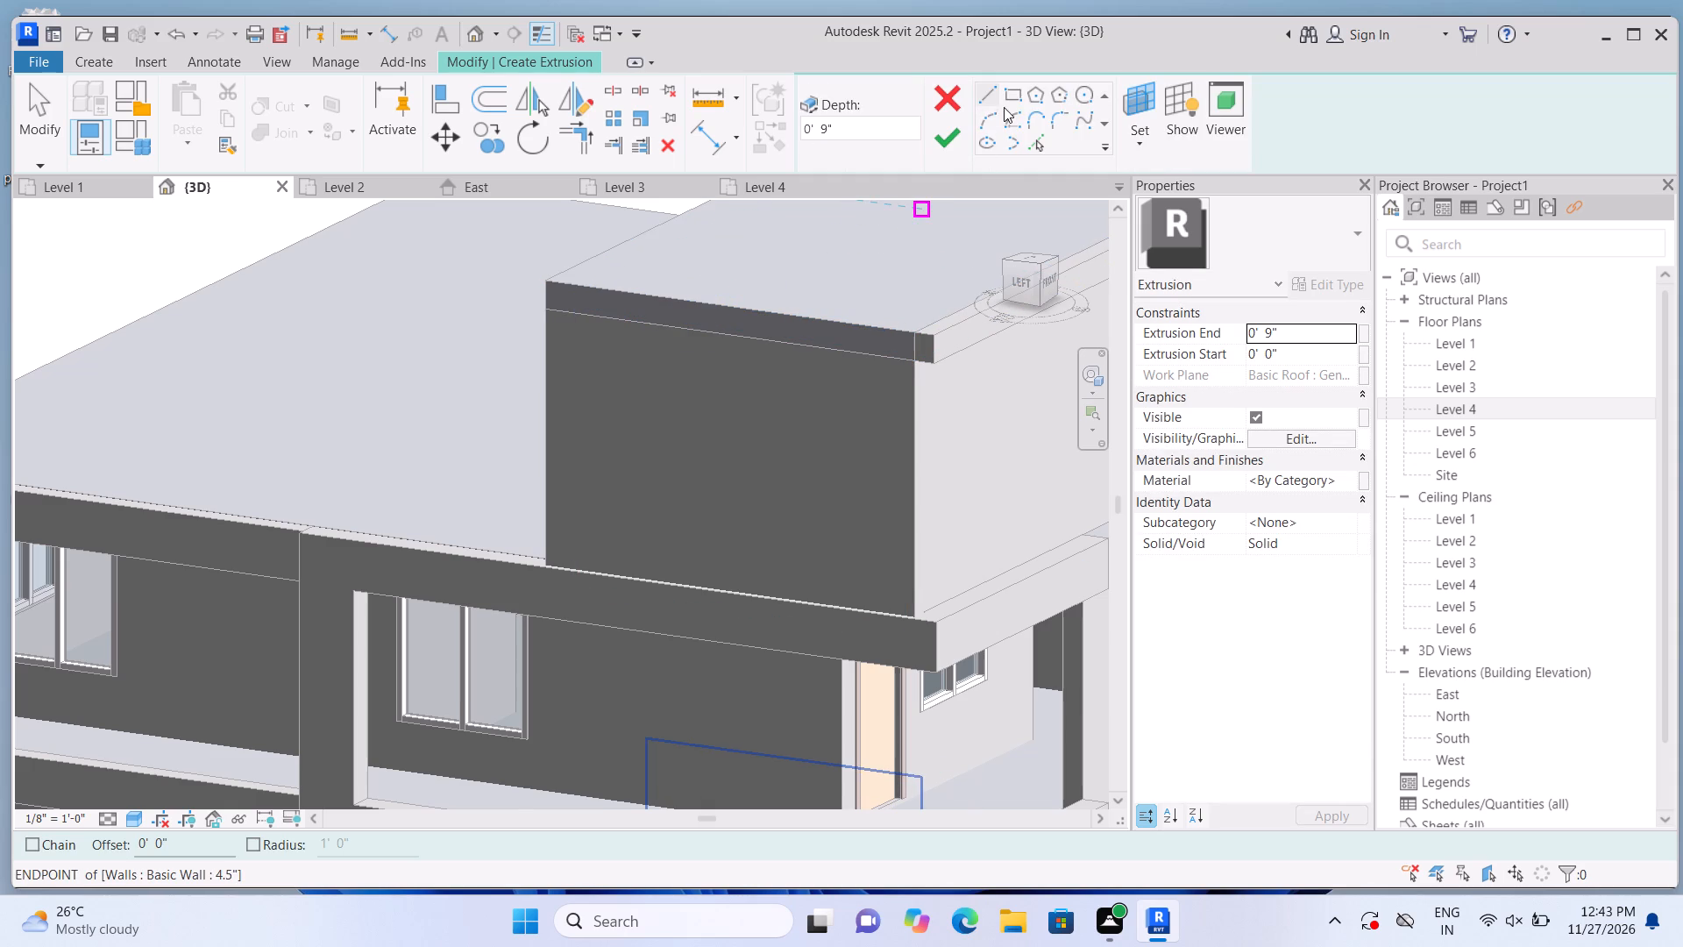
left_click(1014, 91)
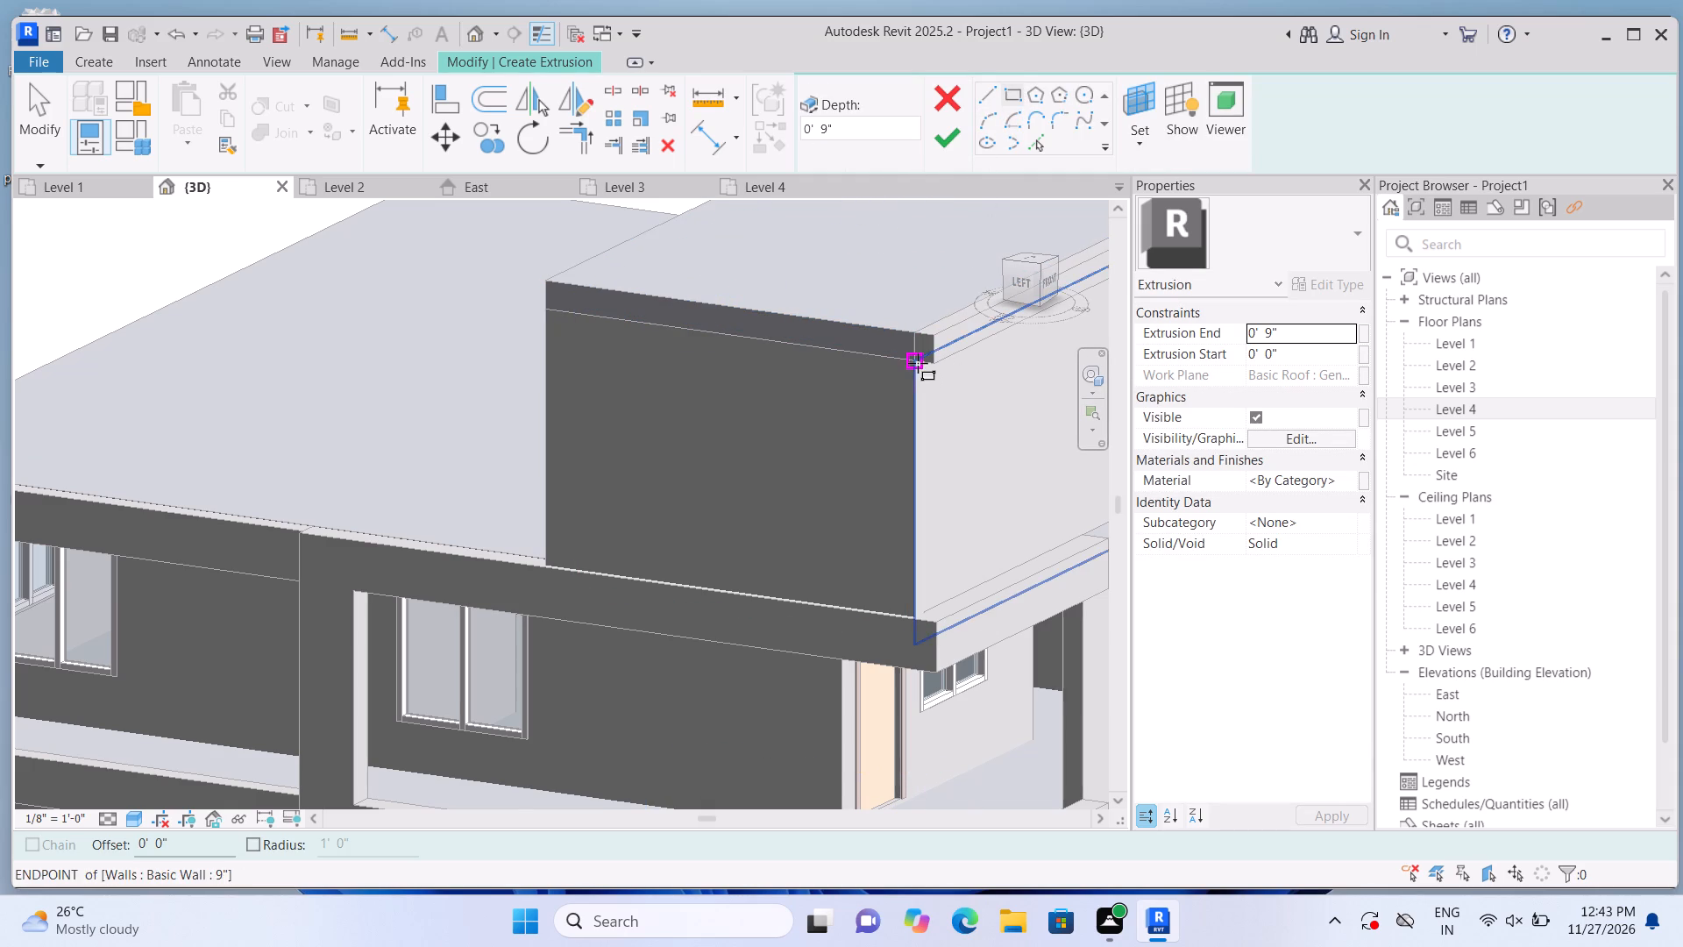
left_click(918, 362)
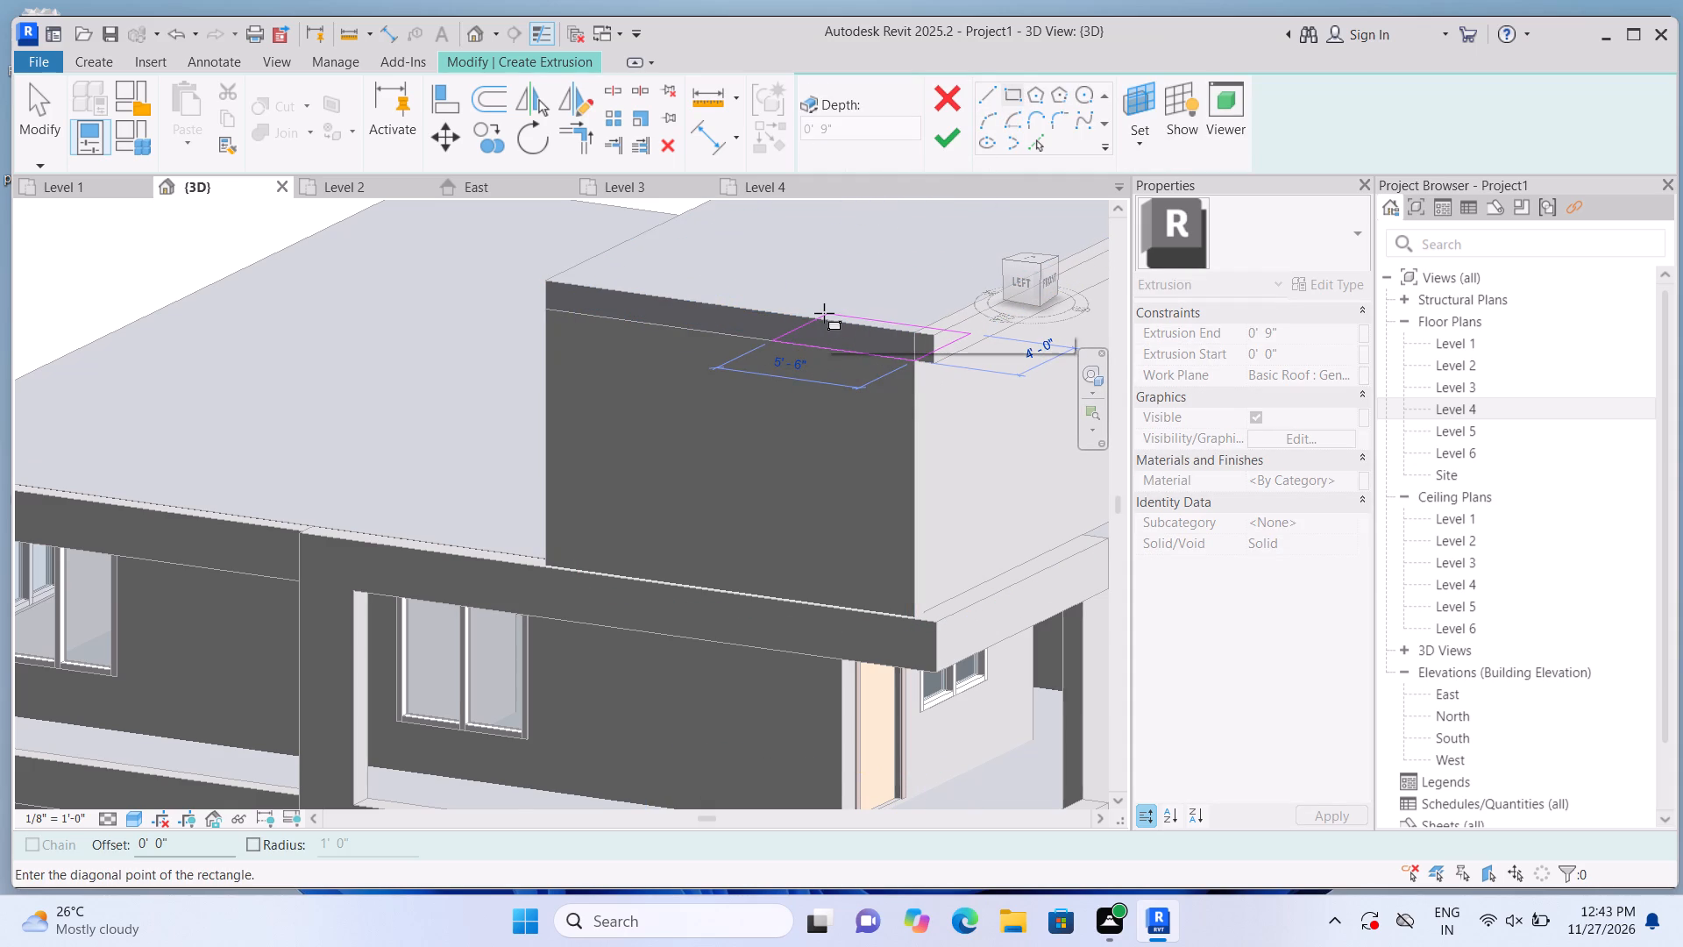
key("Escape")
On the upper block's Left roof-edge face, extrude a 9" deep rectangular strip covering the roof edge's full length and height.
left_click(1135, 144)
left_click(1146, 219)
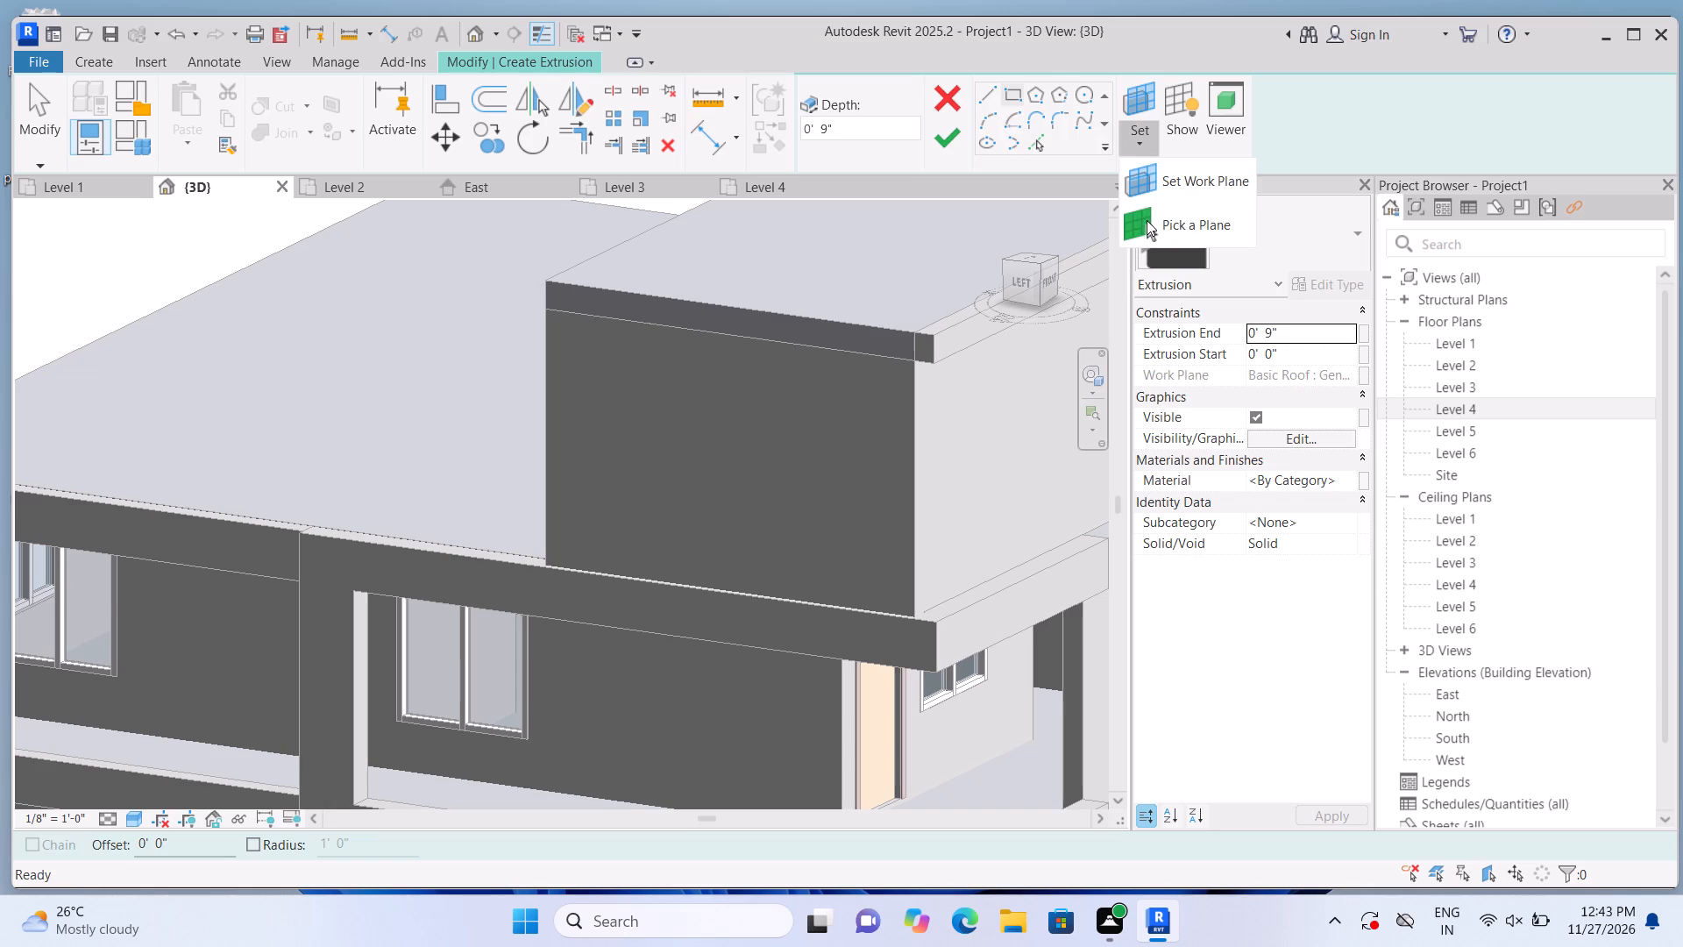
scroll(896, 349, "up", 5)
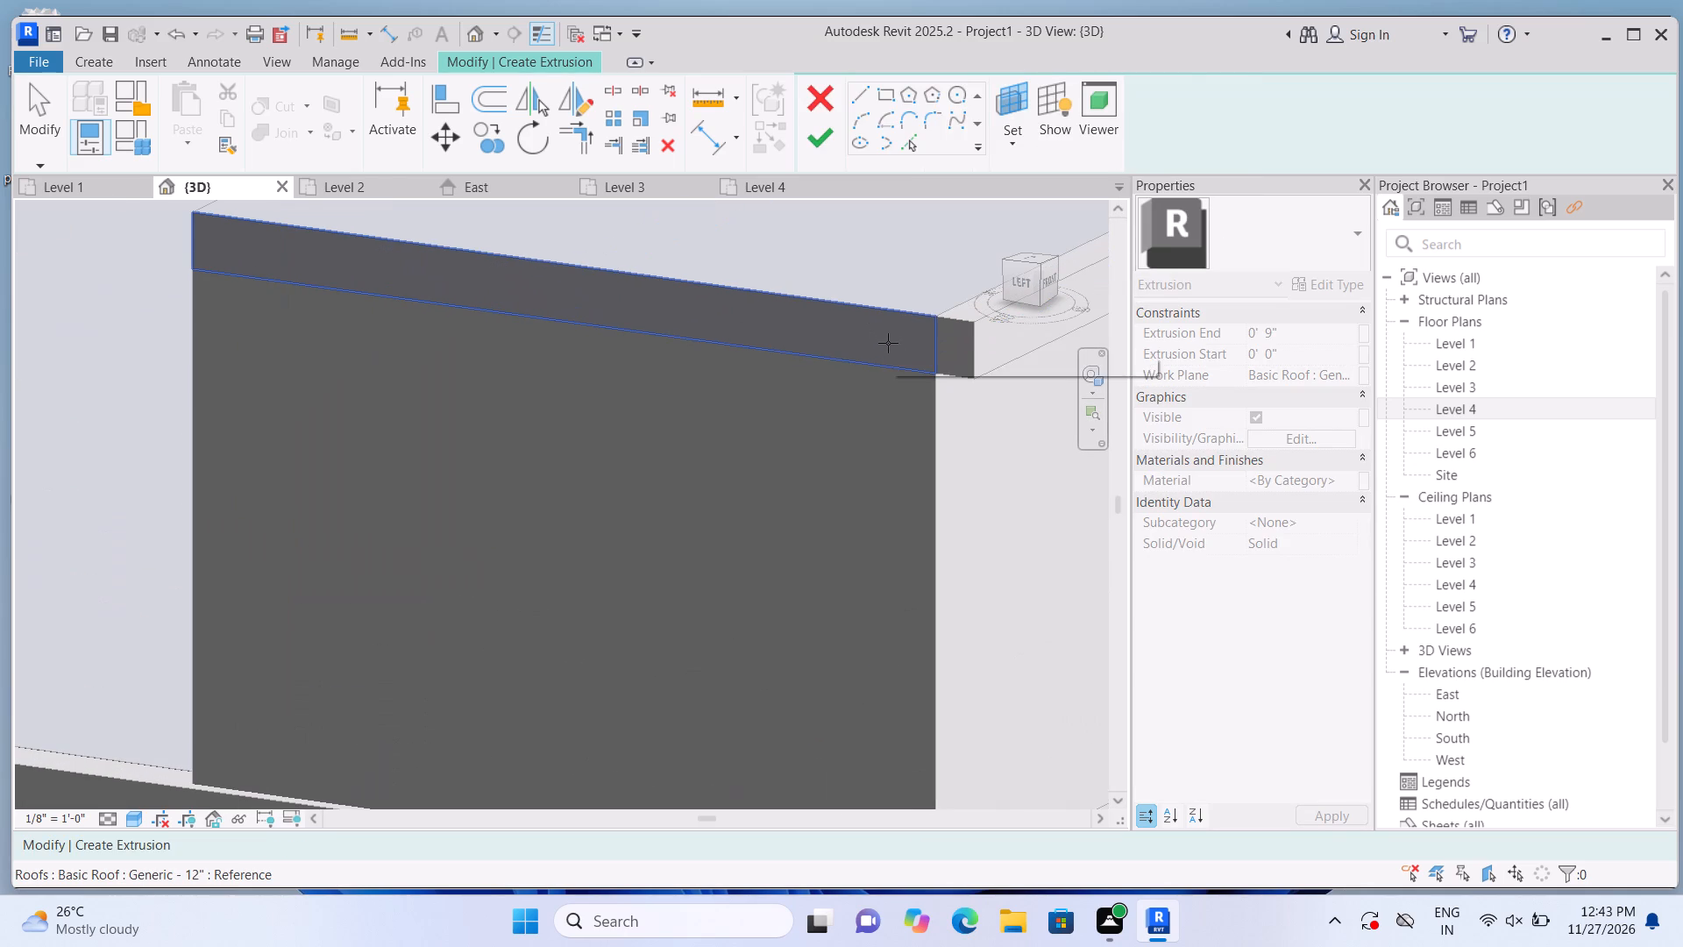
left_click(888, 340)
scroll(929, 253, "down", 1)
left_click(1022, 91)
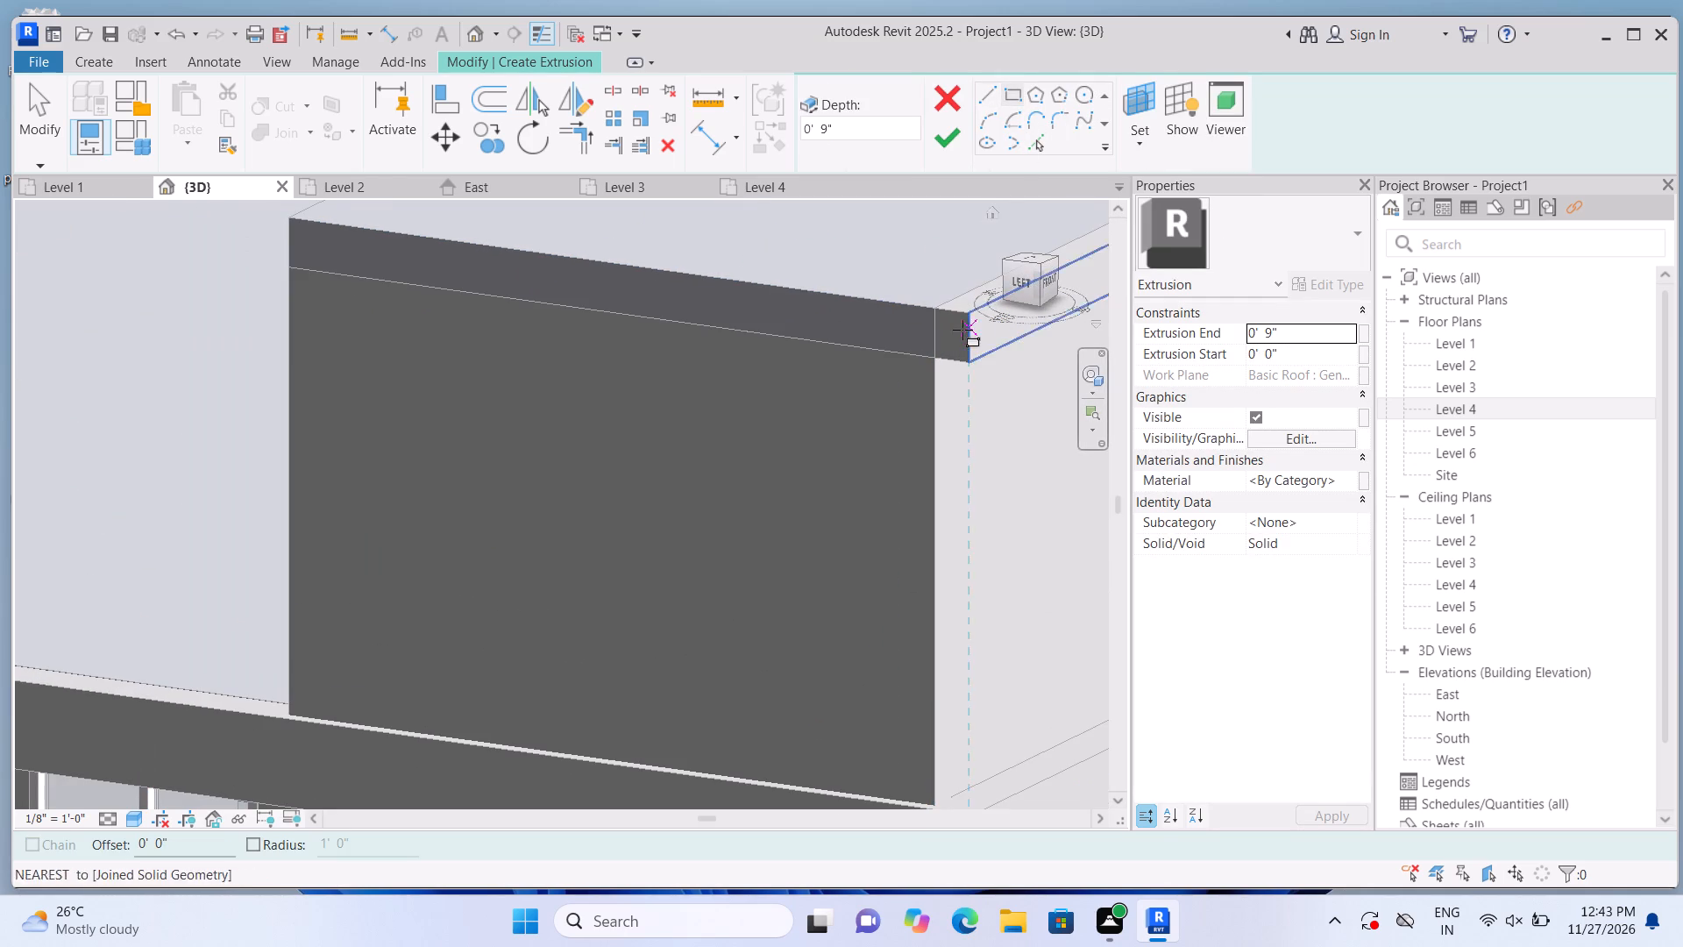
left_click(941, 314)
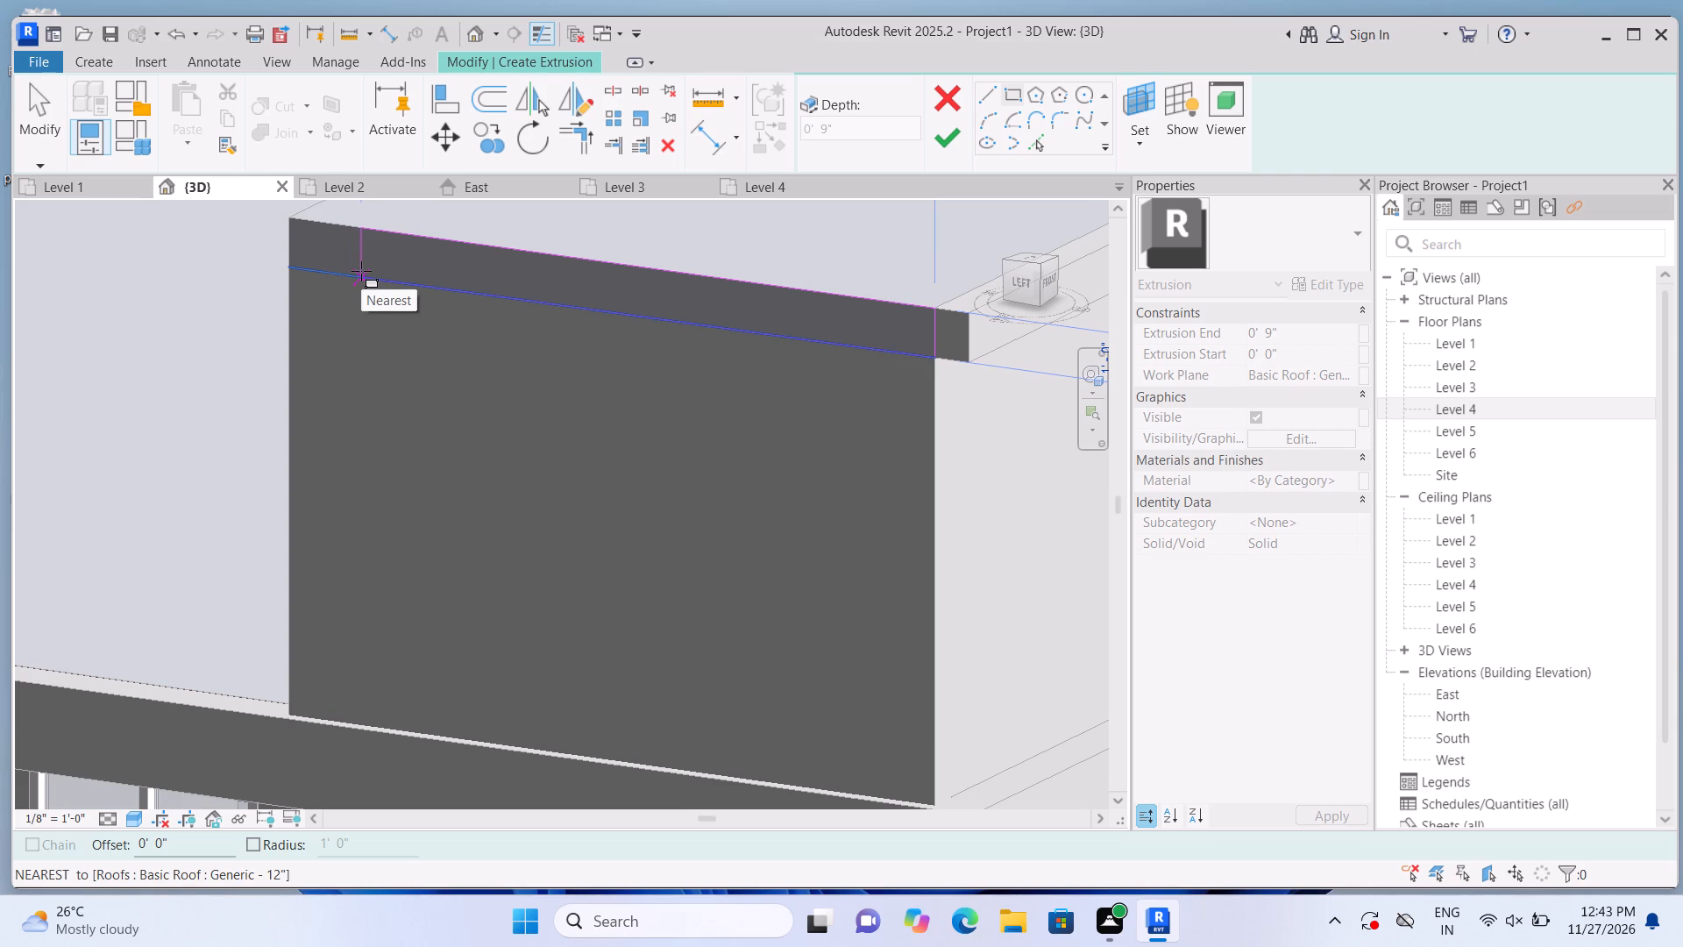
left_click(295, 271)
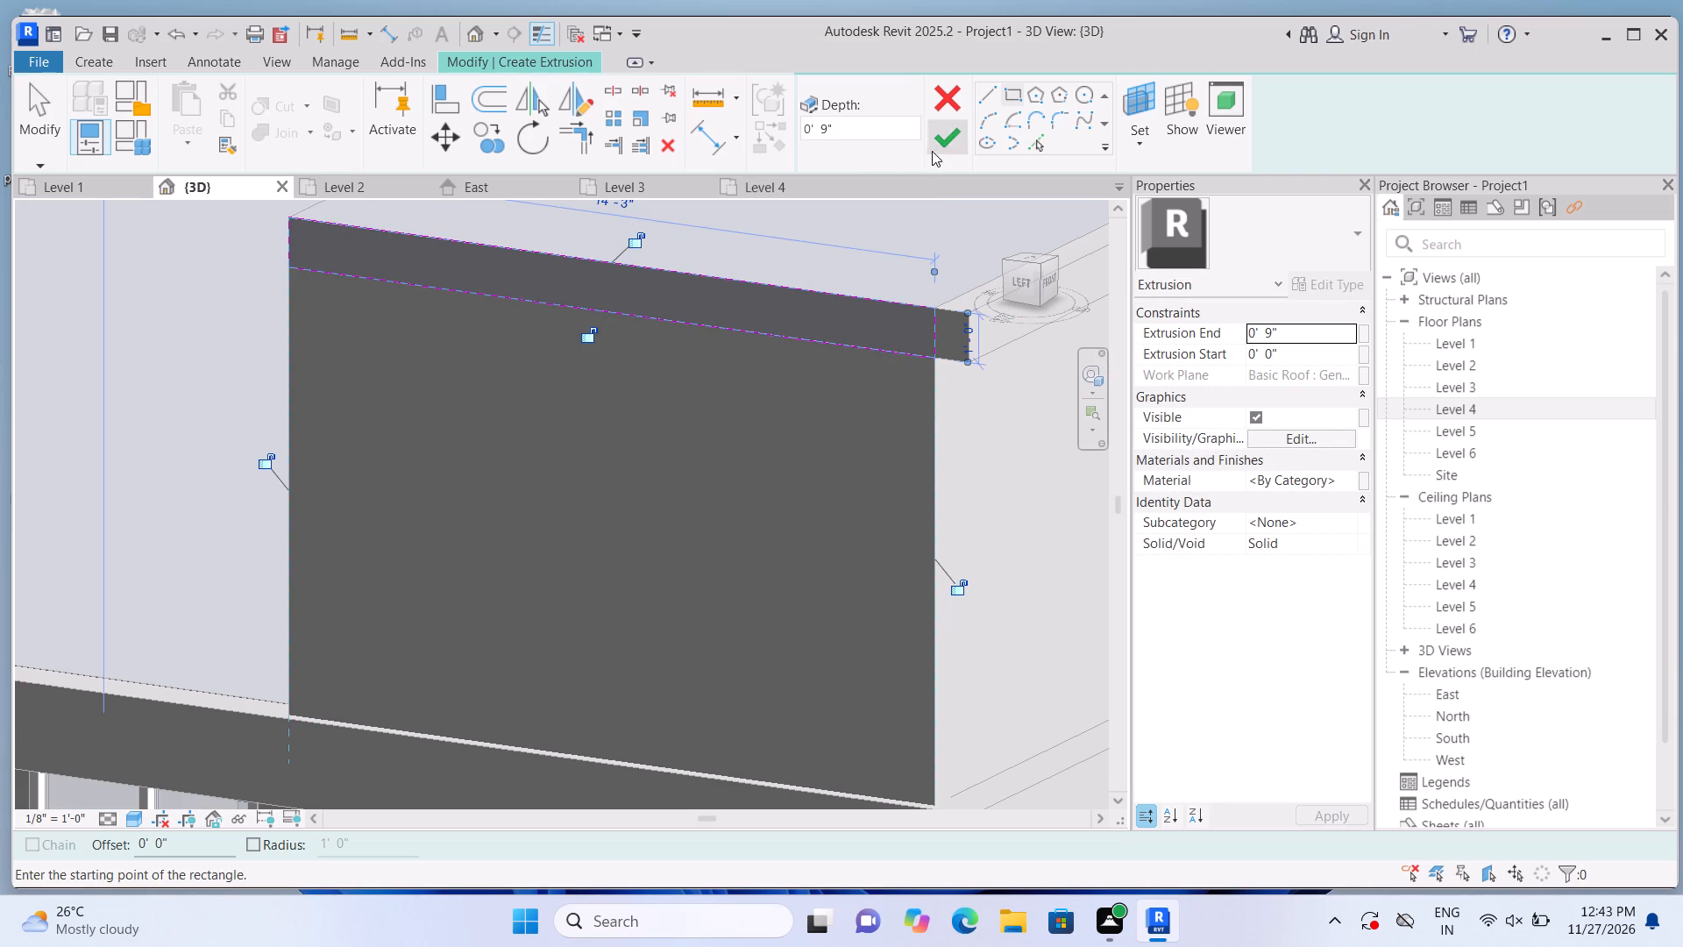
left_click(940, 144)
scroll(586, 506, "down", 4)
Stretch the Front roof-edge strip's end at the Left corner out to the outer face of the Left roof-edge strip.
scroll(905, 384, "up", 2)
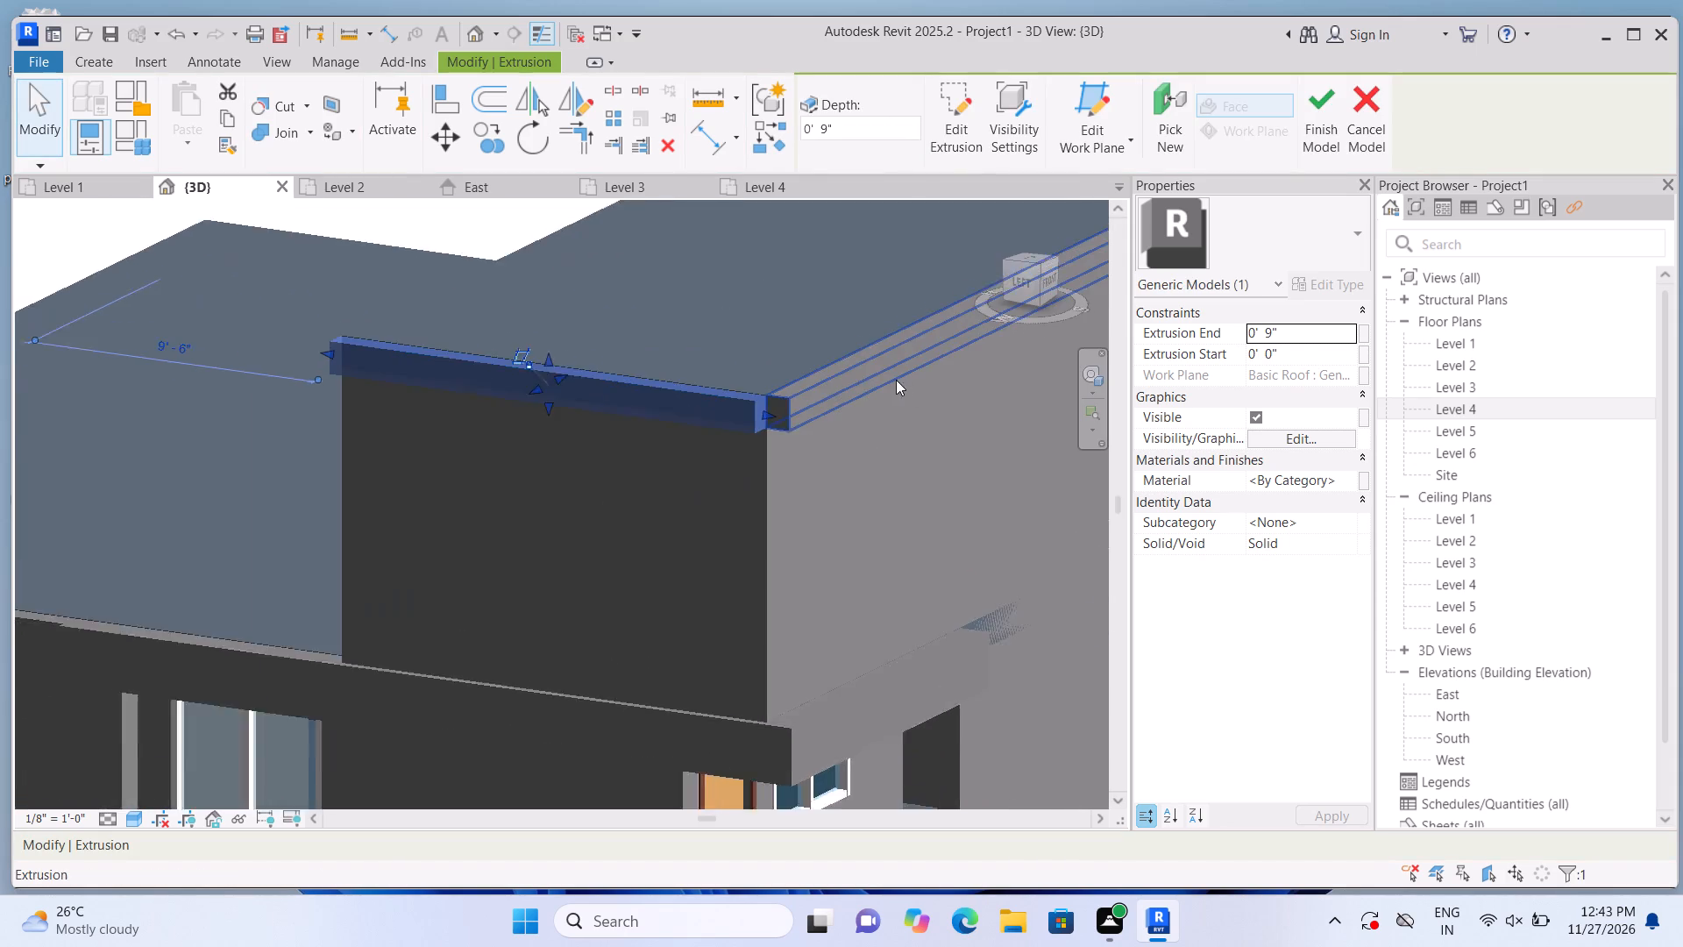
scroll(896, 380, "up", 3)
left_click(815, 390)
scroll(763, 424, "up", 2)
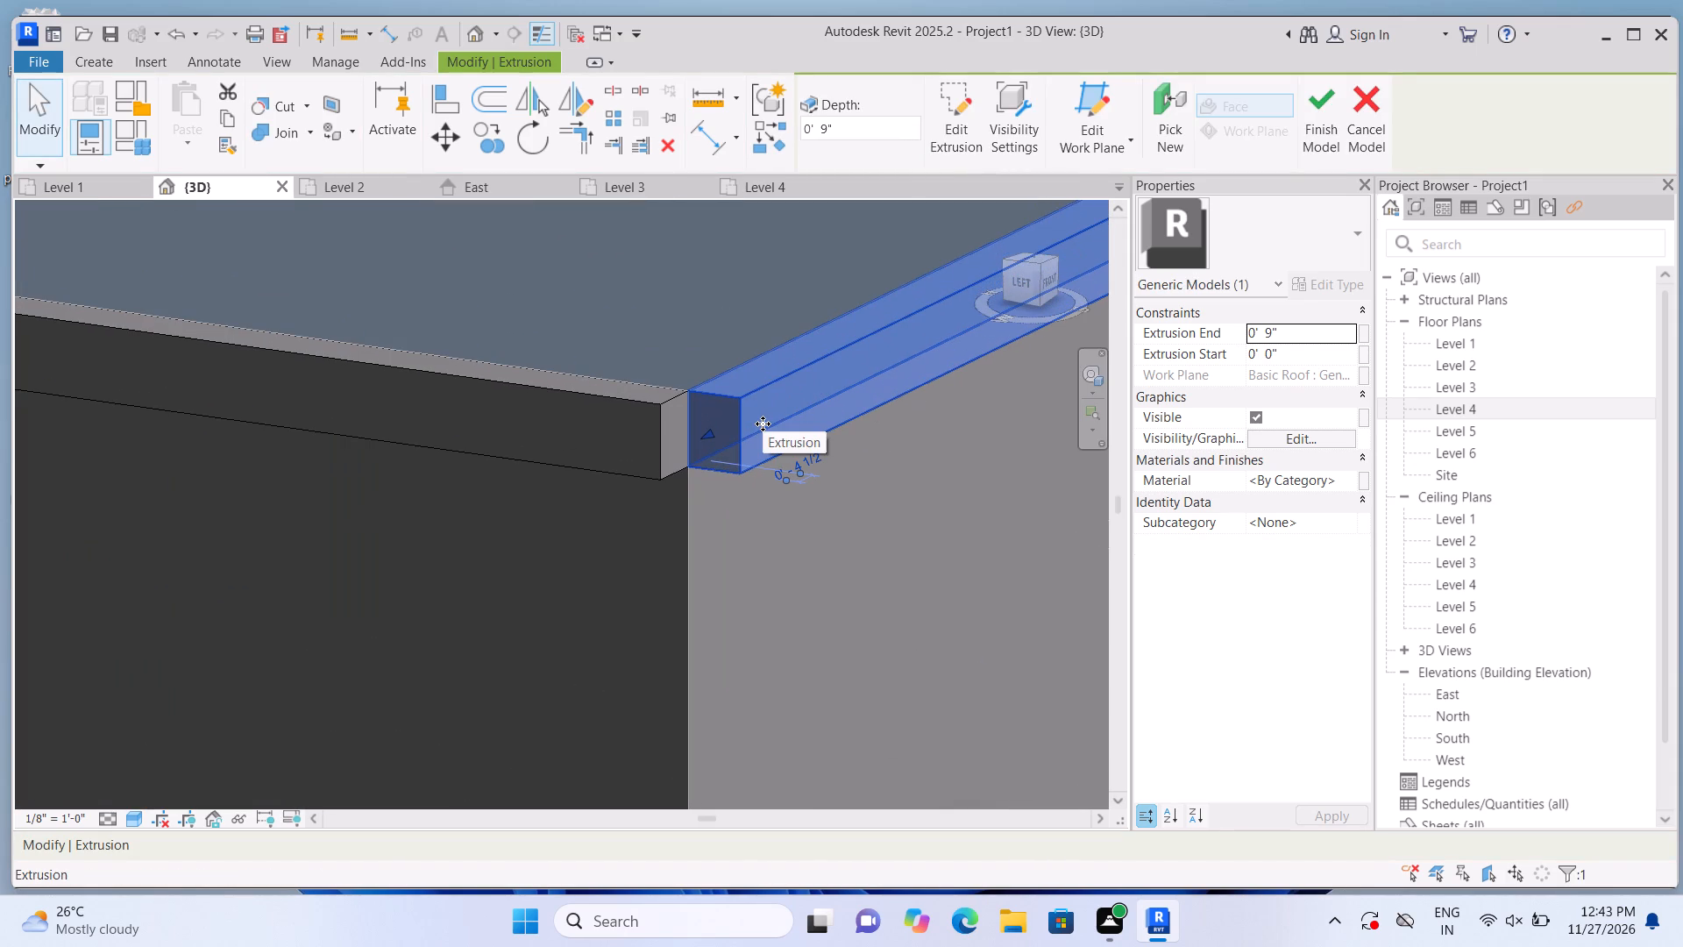
scroll(756, 424, "up", 1)
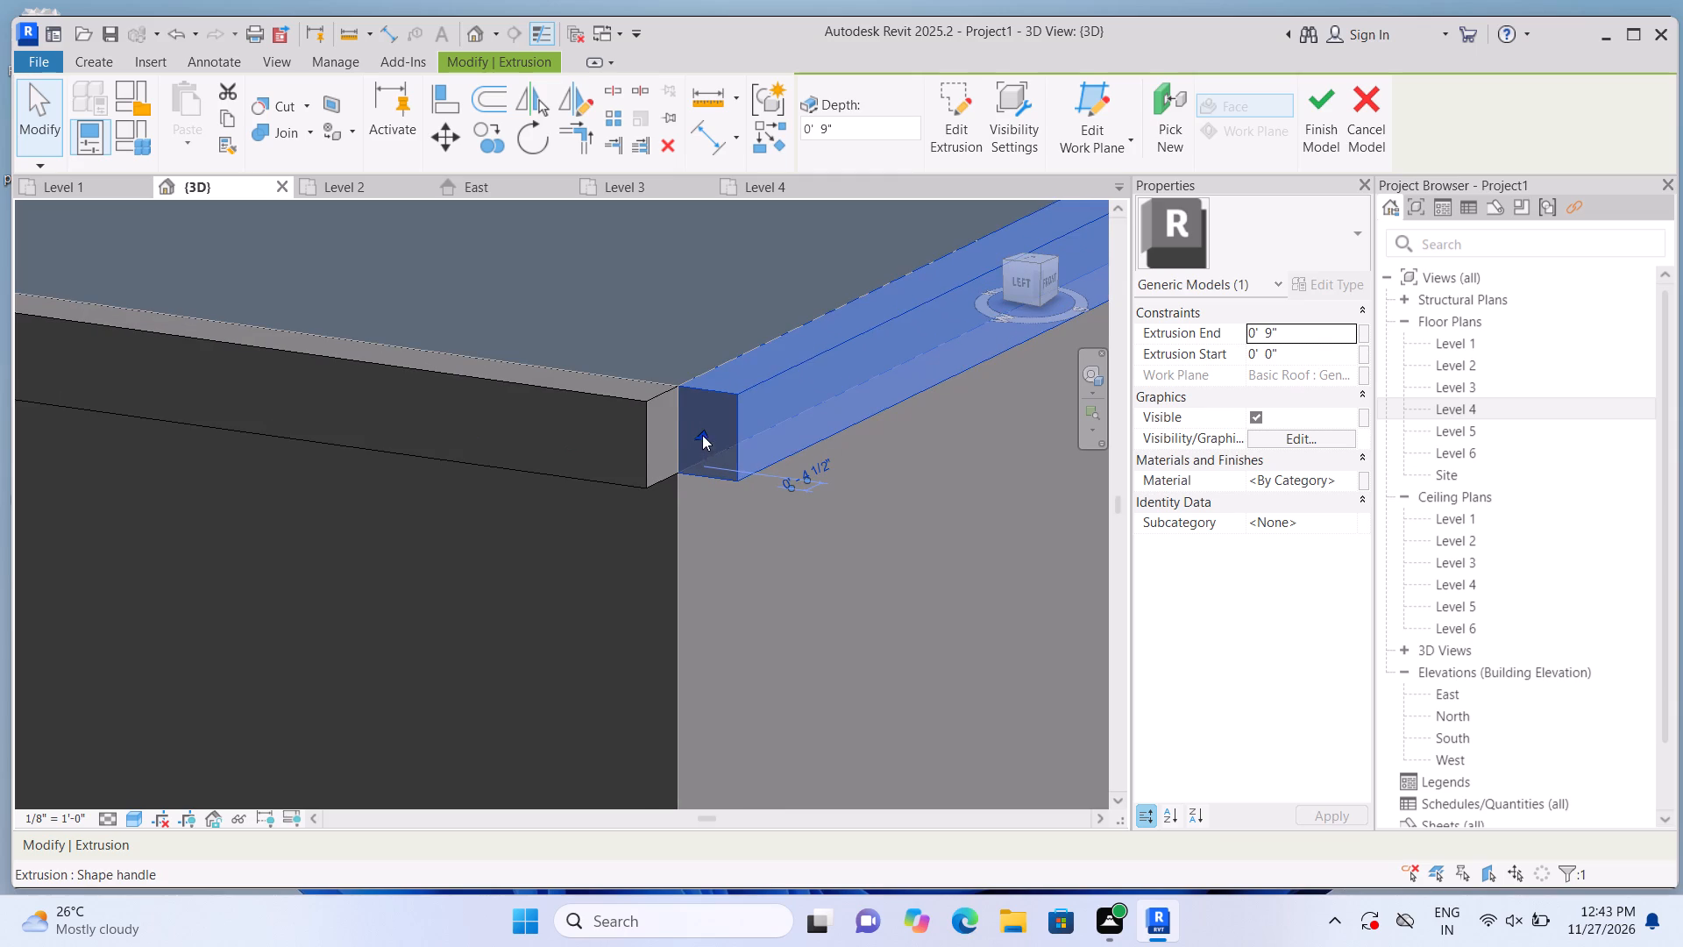
left_click_drag(702, 435, 669, 441)
left_click(669, 441)
scroll(681, 431, "down", 1)
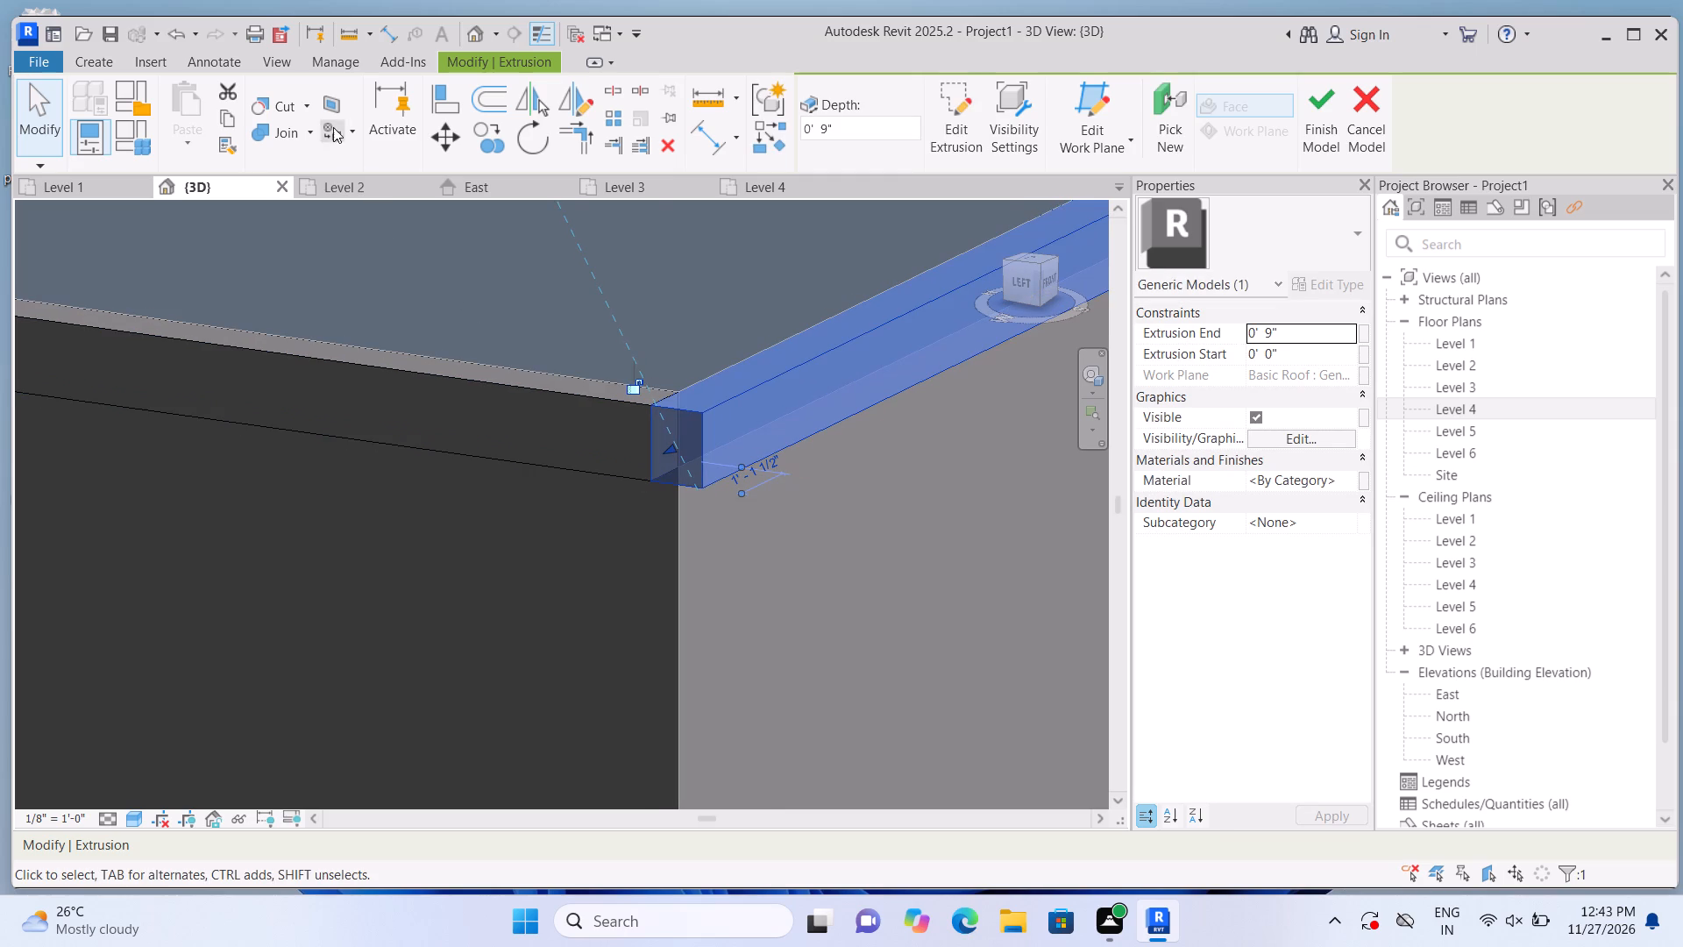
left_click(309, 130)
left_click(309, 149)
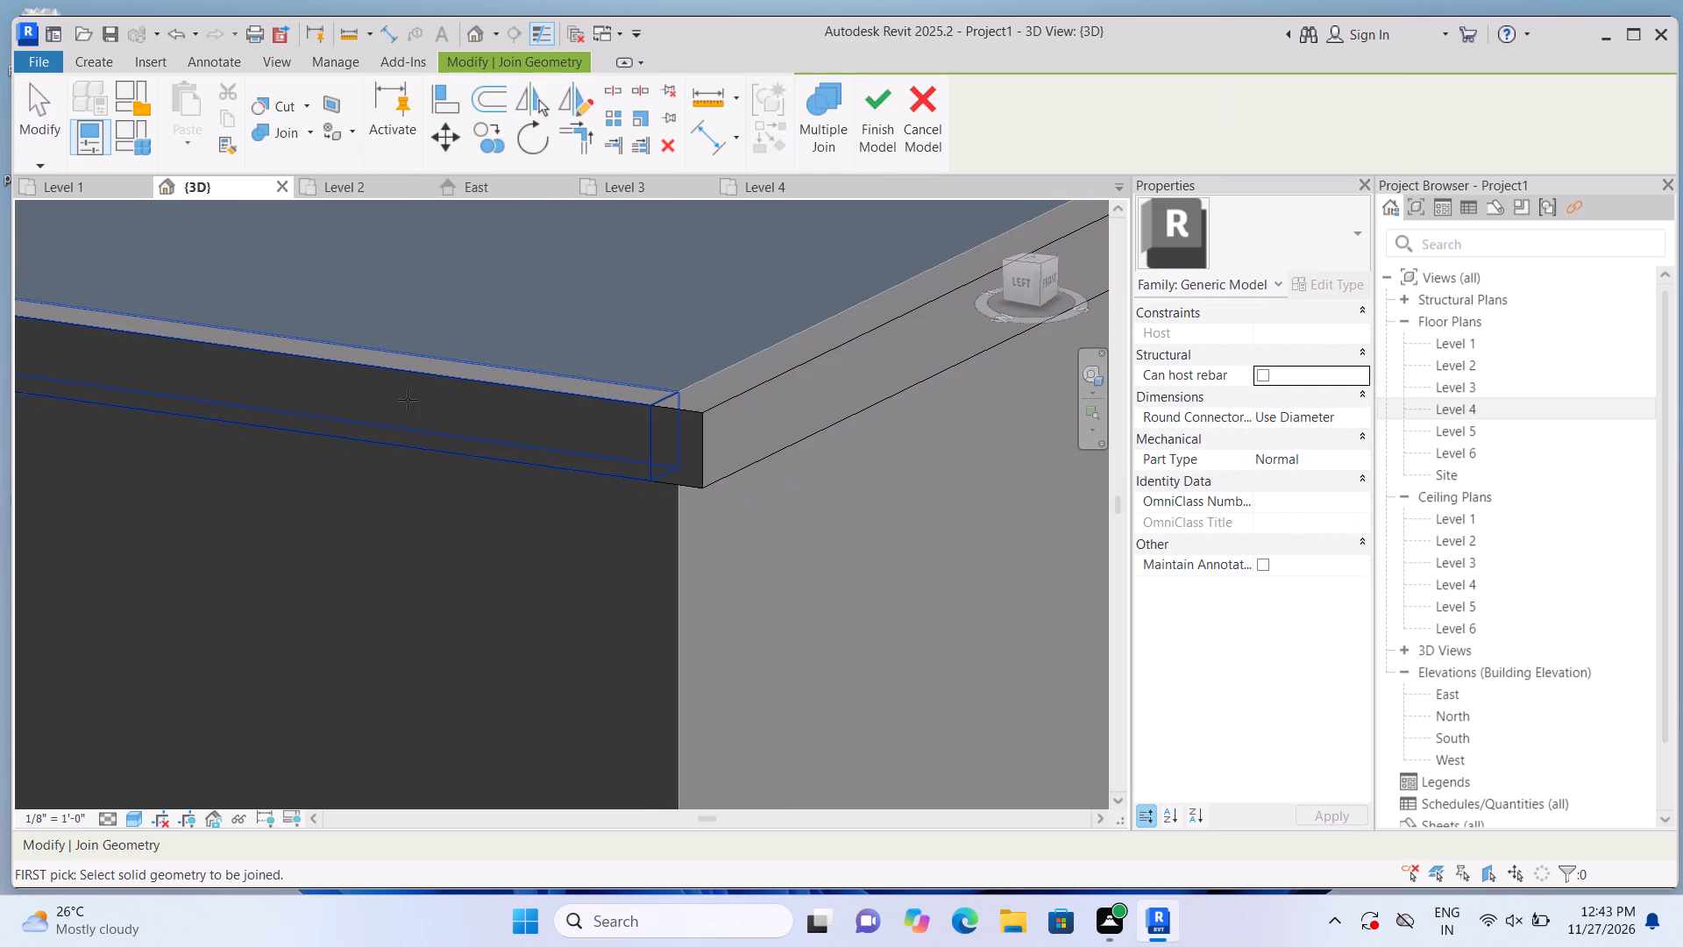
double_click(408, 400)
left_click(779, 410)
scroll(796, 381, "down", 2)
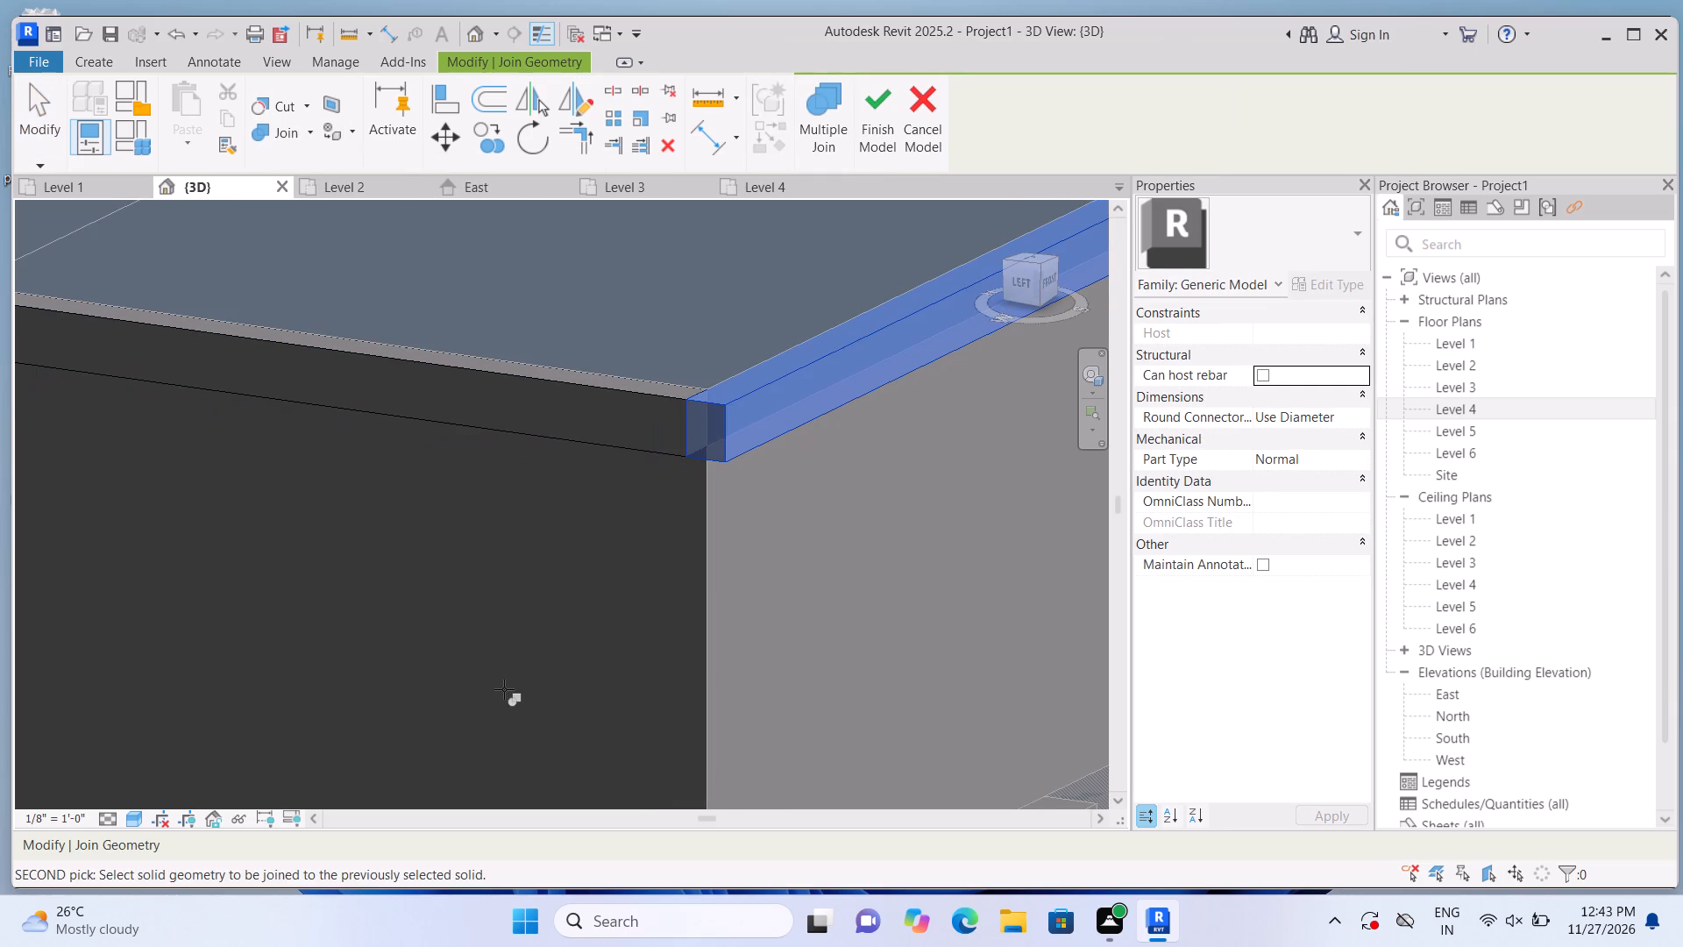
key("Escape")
Stretch the Left roof-edge strip's end at the Front corner out to the outer face of the Front roof-edge strip.
scroll(685, 516, "up", 2)
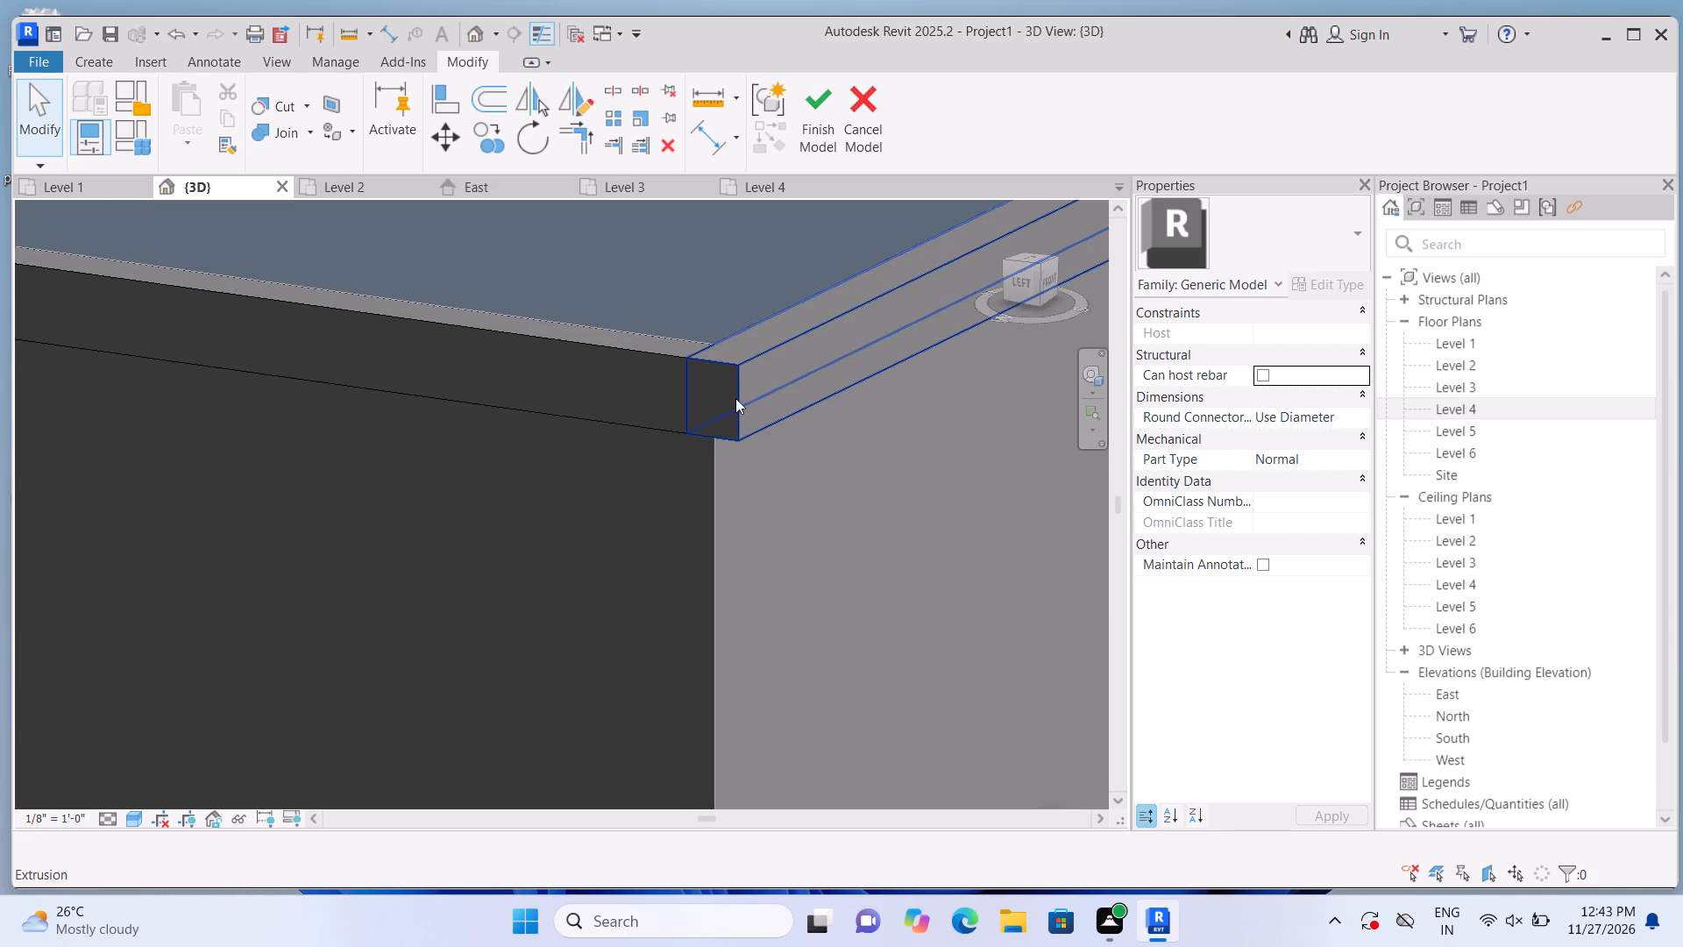
left_click(735, 396)
left_click(651, 392)
scroll(678, 398, "up", 2)
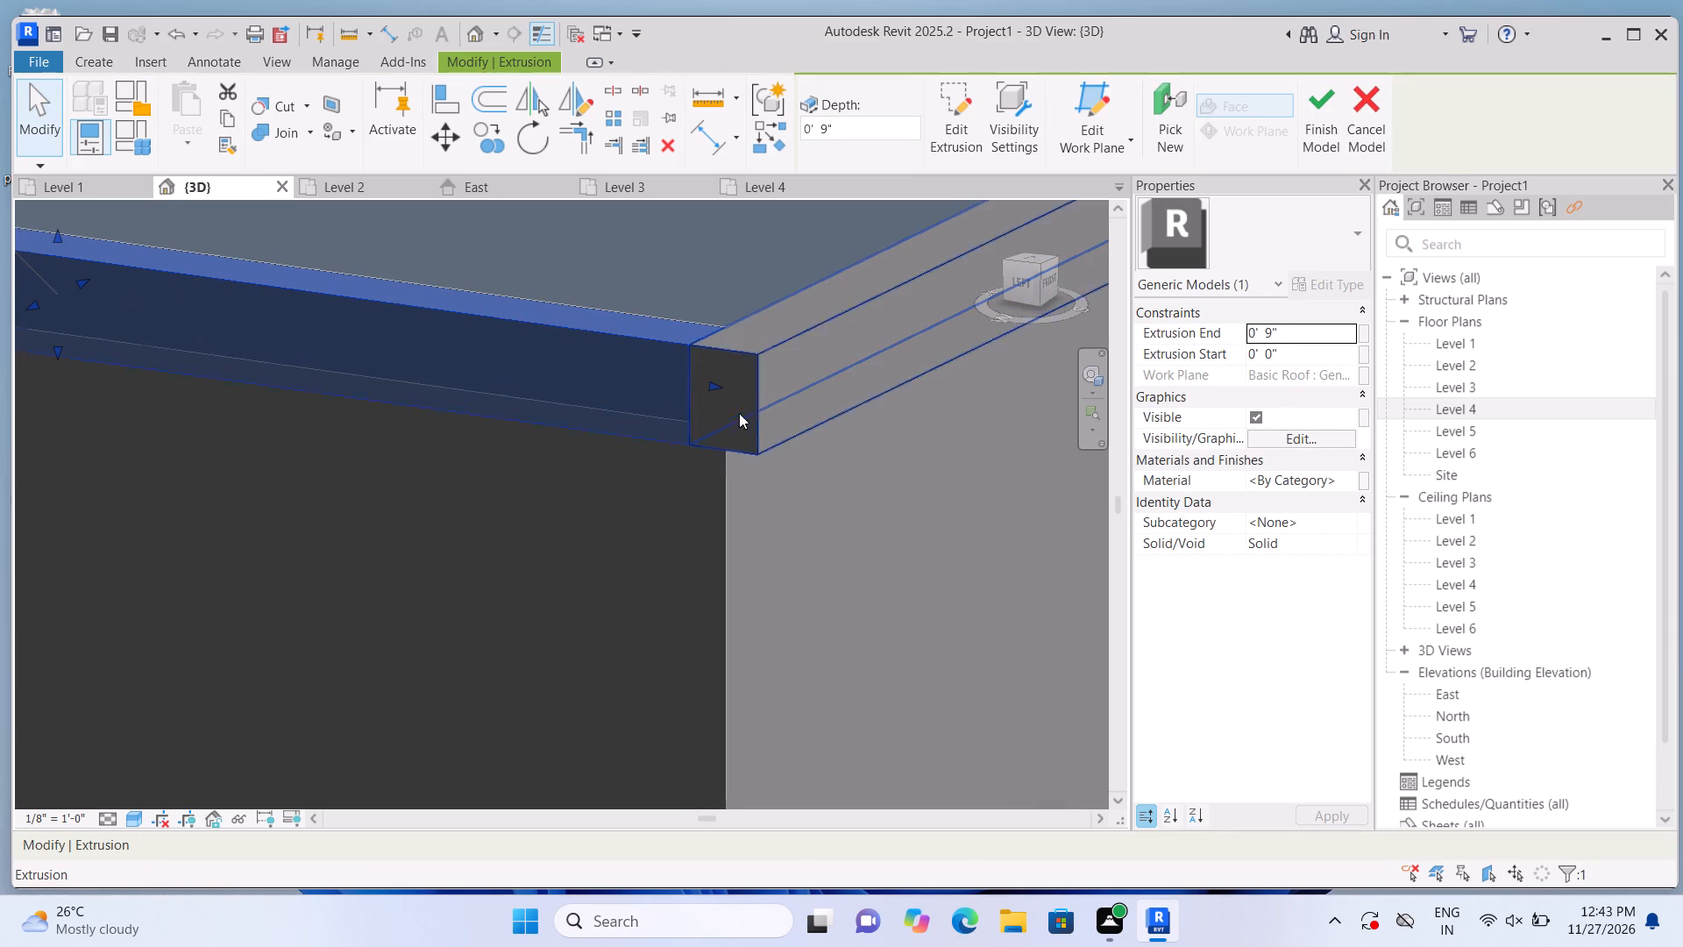
left_click_drag(707, 386, 770, 402)
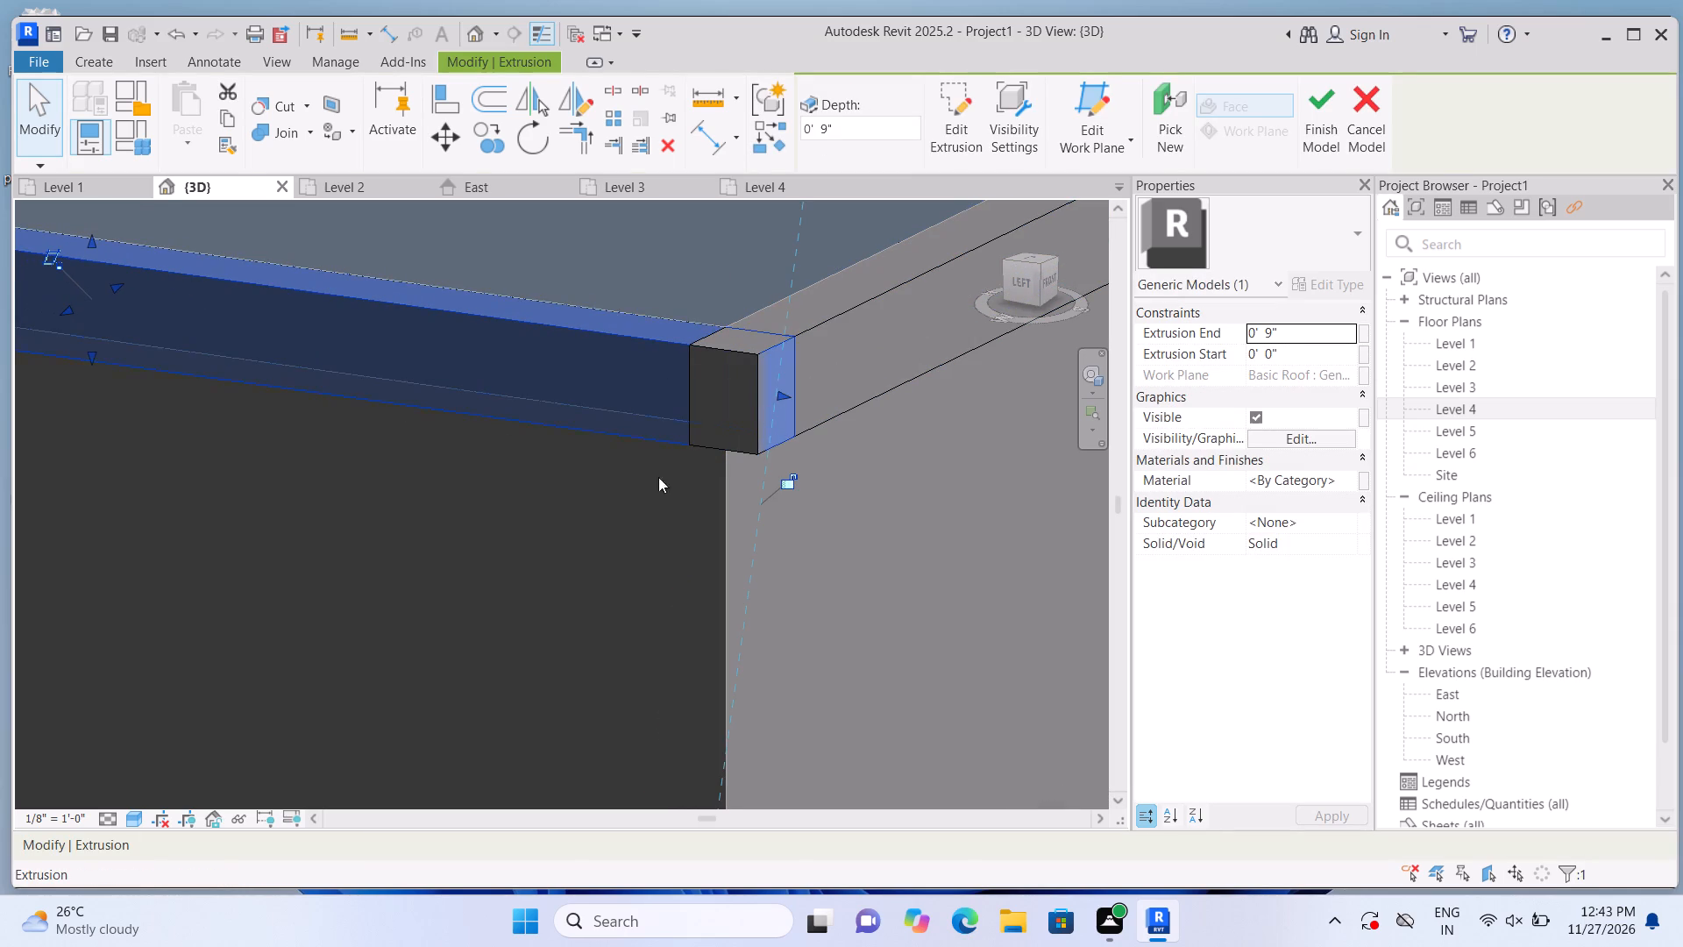
key("Escape")
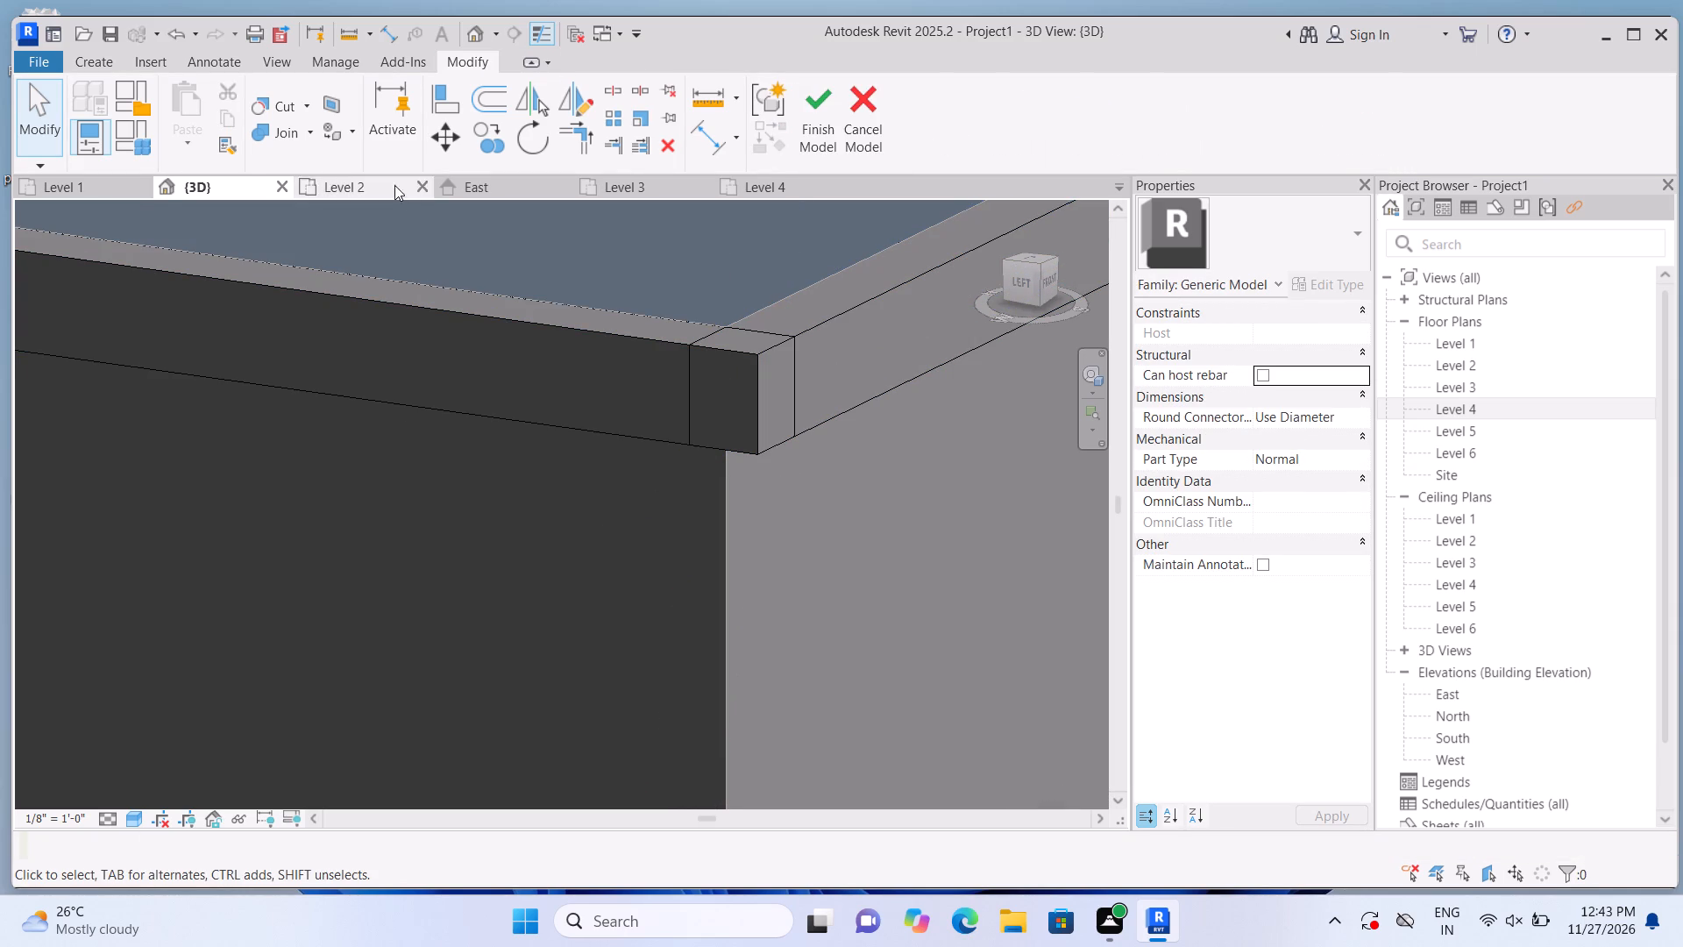
Join the geometry of the upper block's Left and Front roof-edge strips at their shared corner.
left_click(309, 130)
left_click(315, 167)
left_click(464, 352)
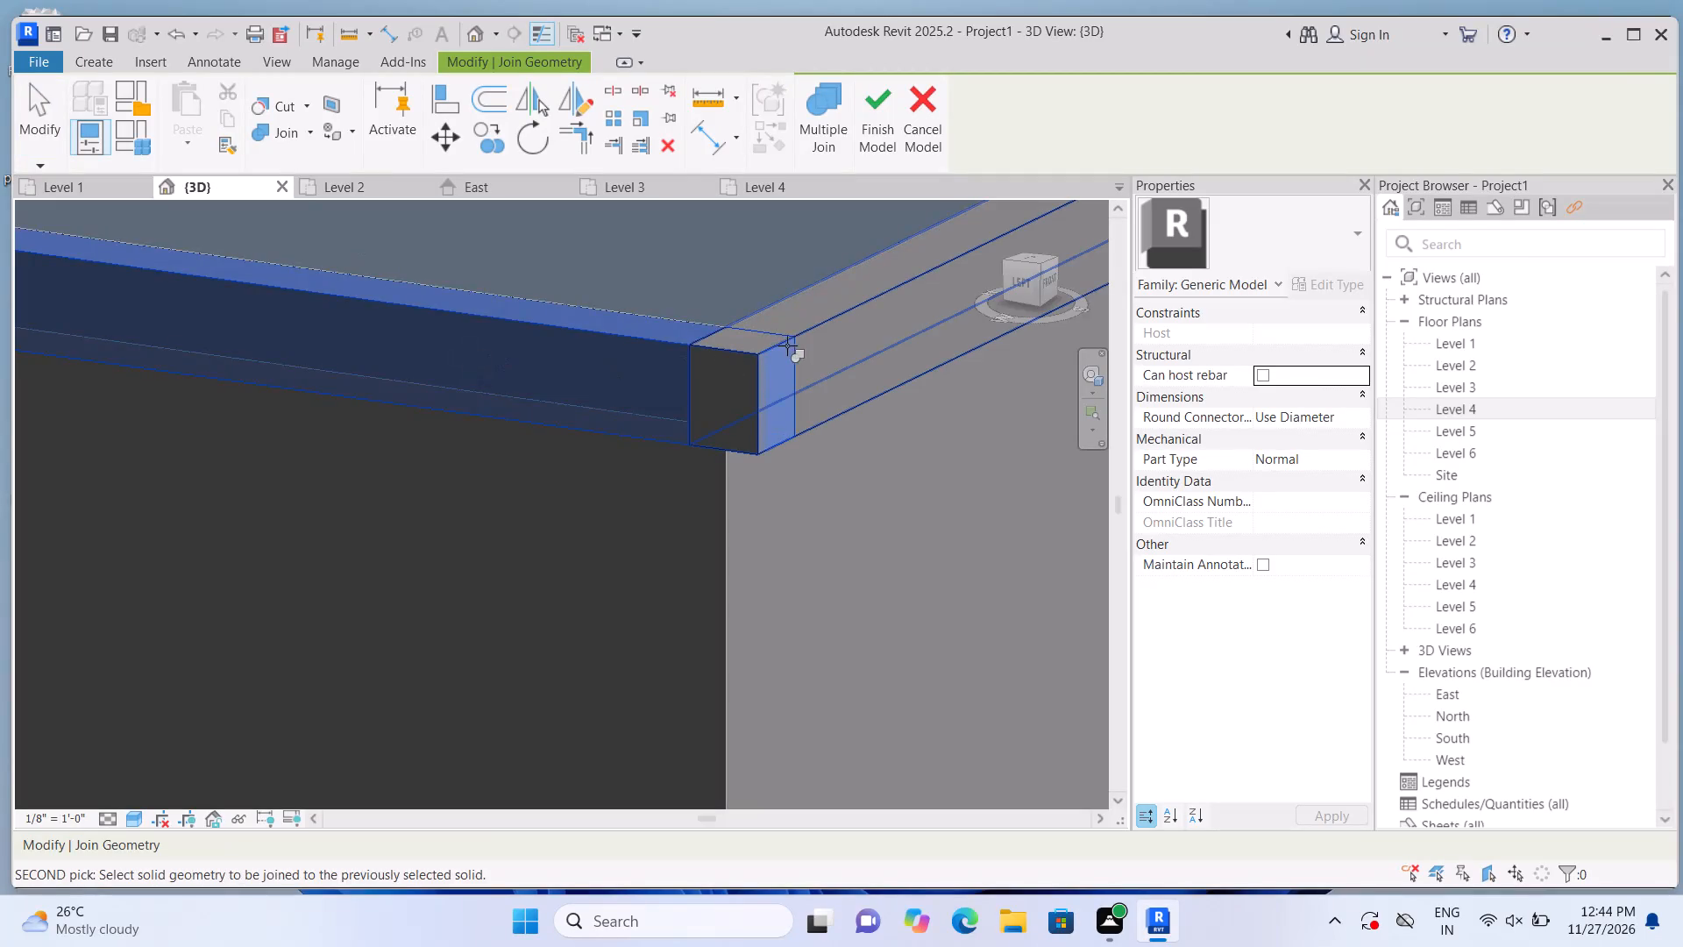
left_click(791, 345)
scroll(689, 449, "down", 10)
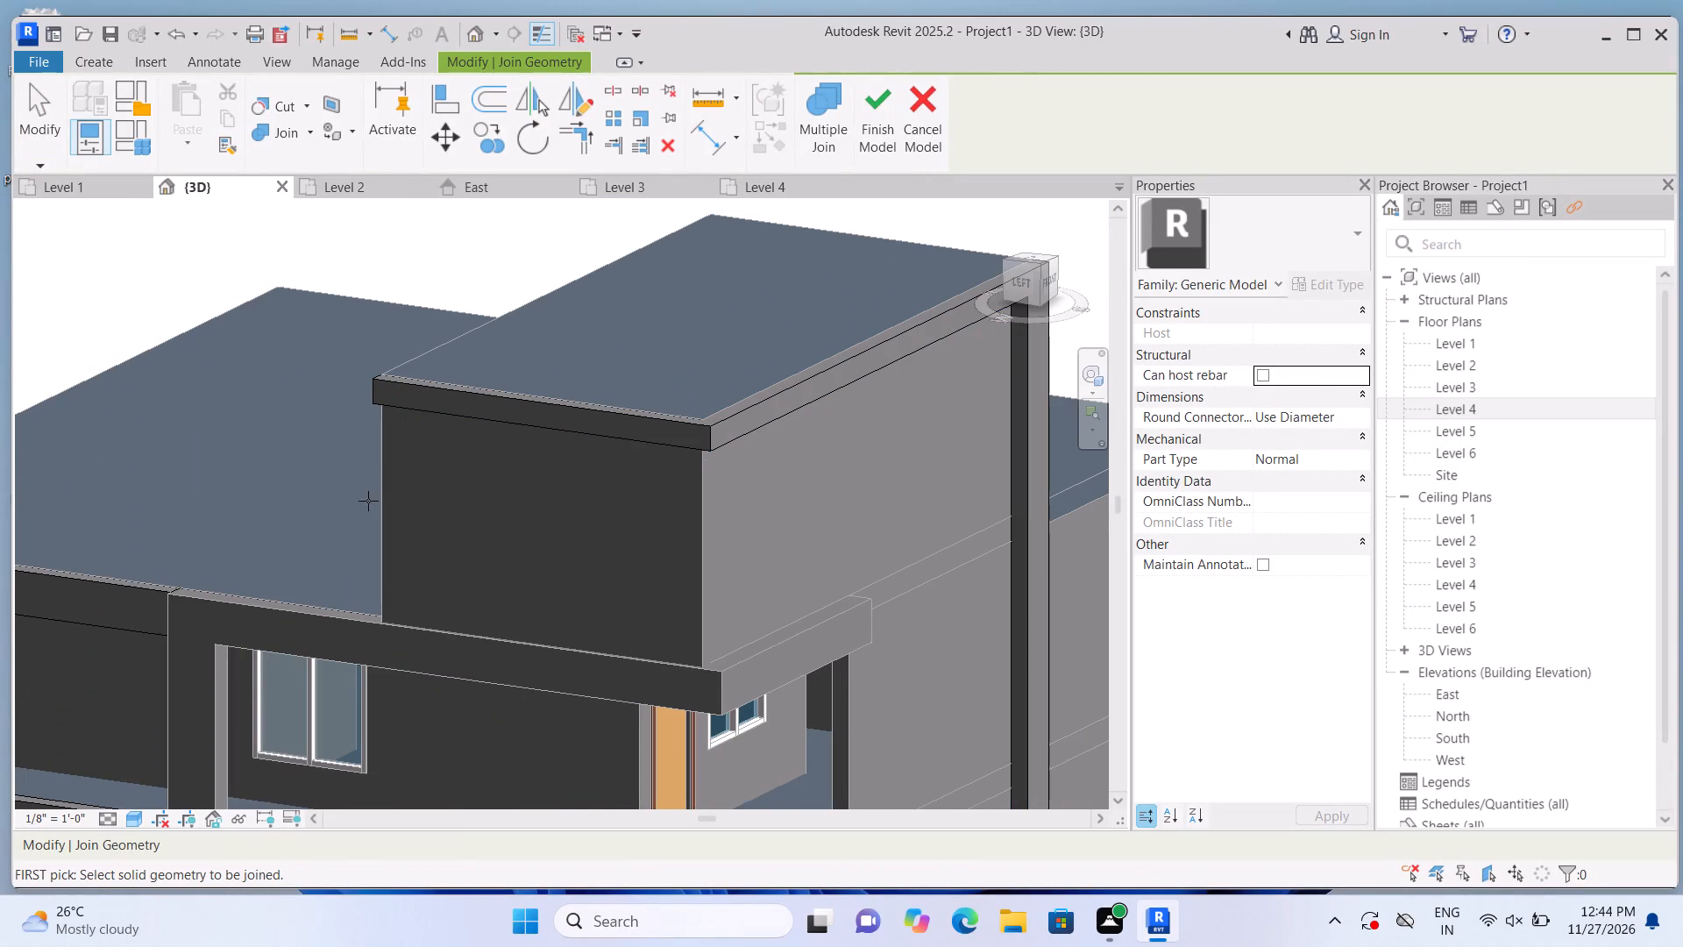
On the upper block's Back roof-edge face, extrude a 9" deep rectangular strip about 27'-2" long covering the roof edge's full height.
scroll(375, 544, "down", 2)
middle_click_drag(315, 499, 534, 495, "shift")
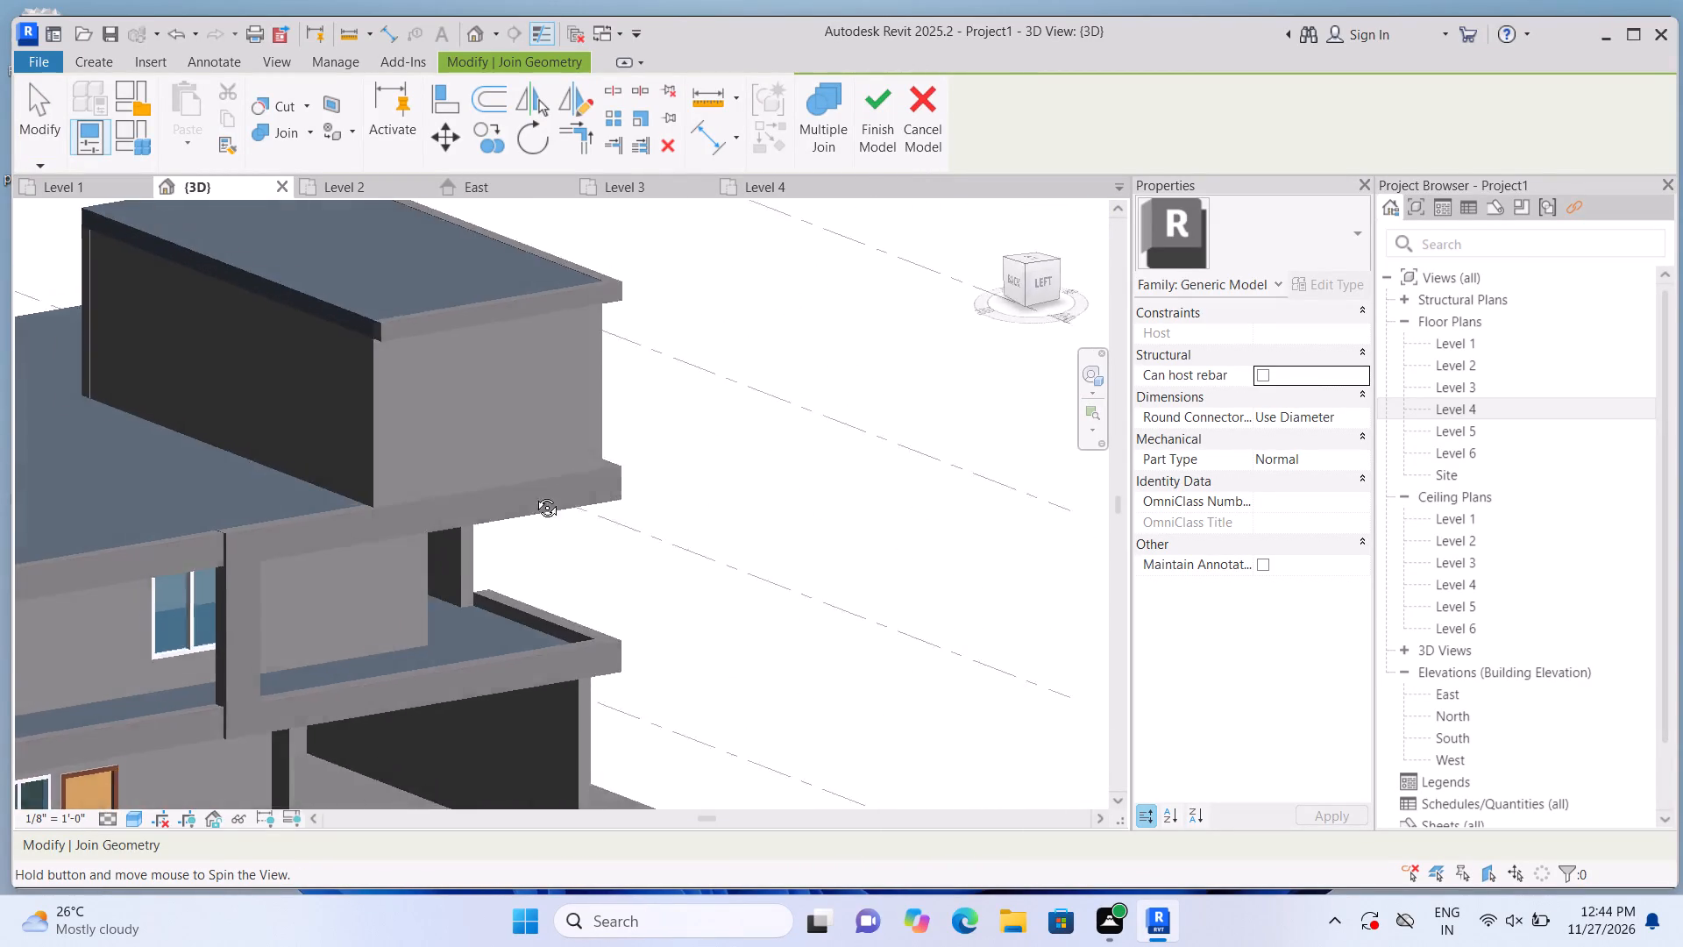
middle_click_drag(534, 495, 565, 479, "shift")
middle_click_drag(285, 486, 517, 496)
middle_click(517, 496)
middle_click_drag(399, 567, 554, 545, "shift")
scroll(637, 510, "down", 6)
middle_click_drag(565, 550, 499, 566, "shift")
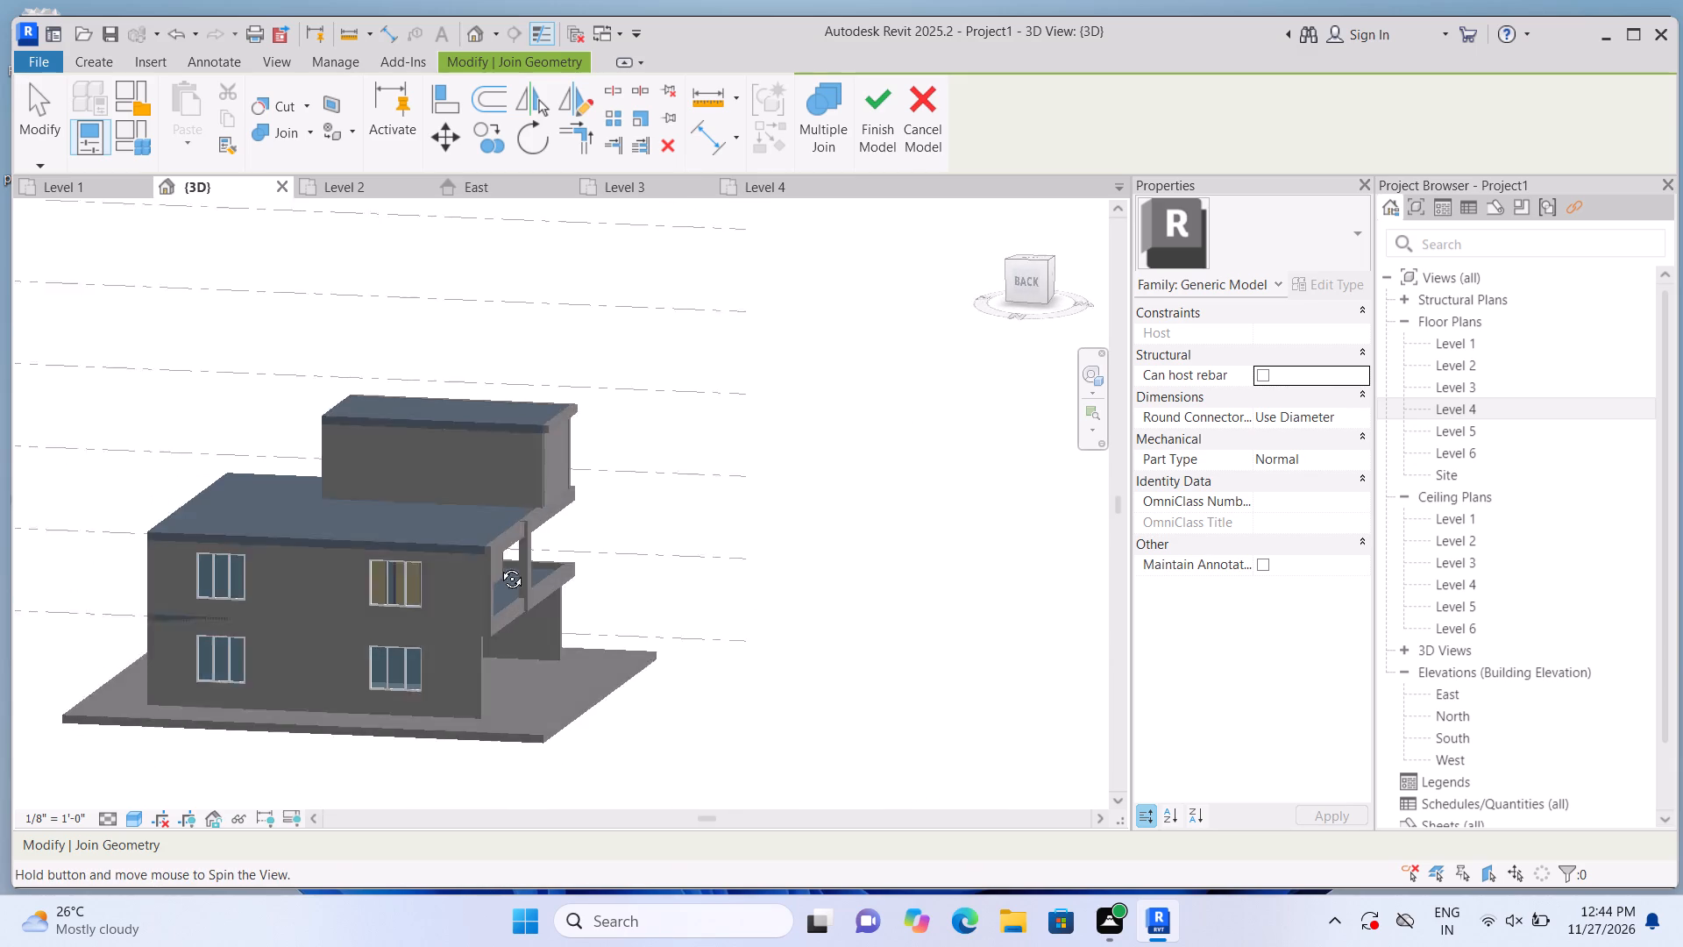
middle_click_drag(499, 566, 493, 567, "shift")
scroll(435, 431, "up", 7)
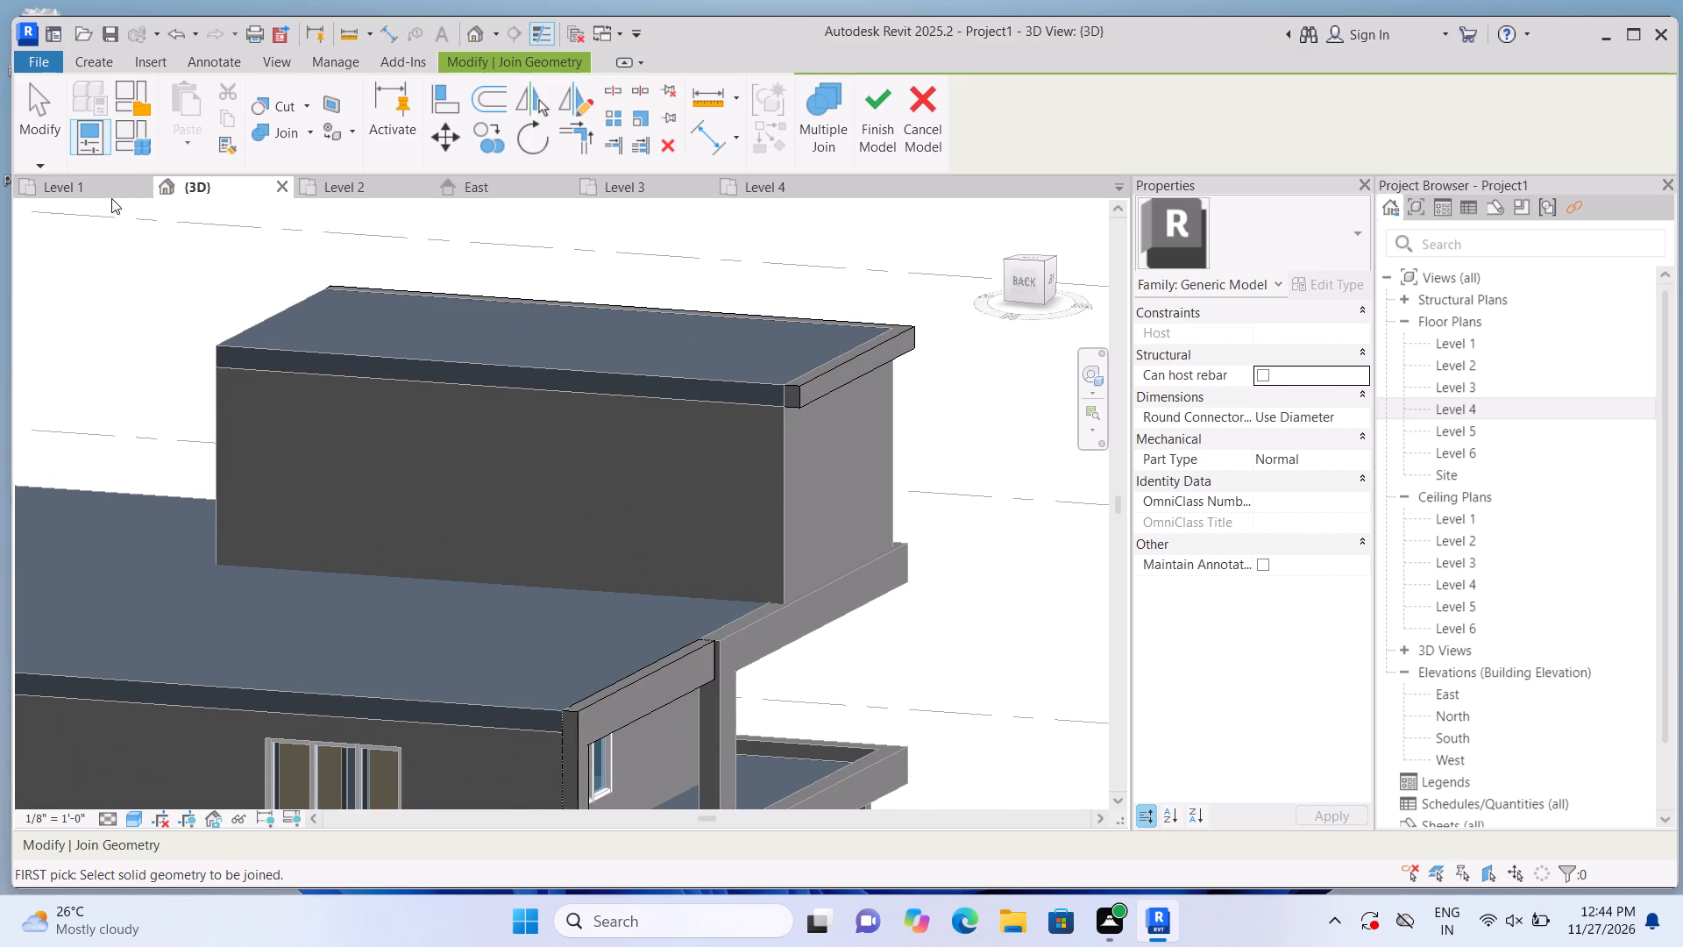
left_click(100, 69)
left_click(205, 117)
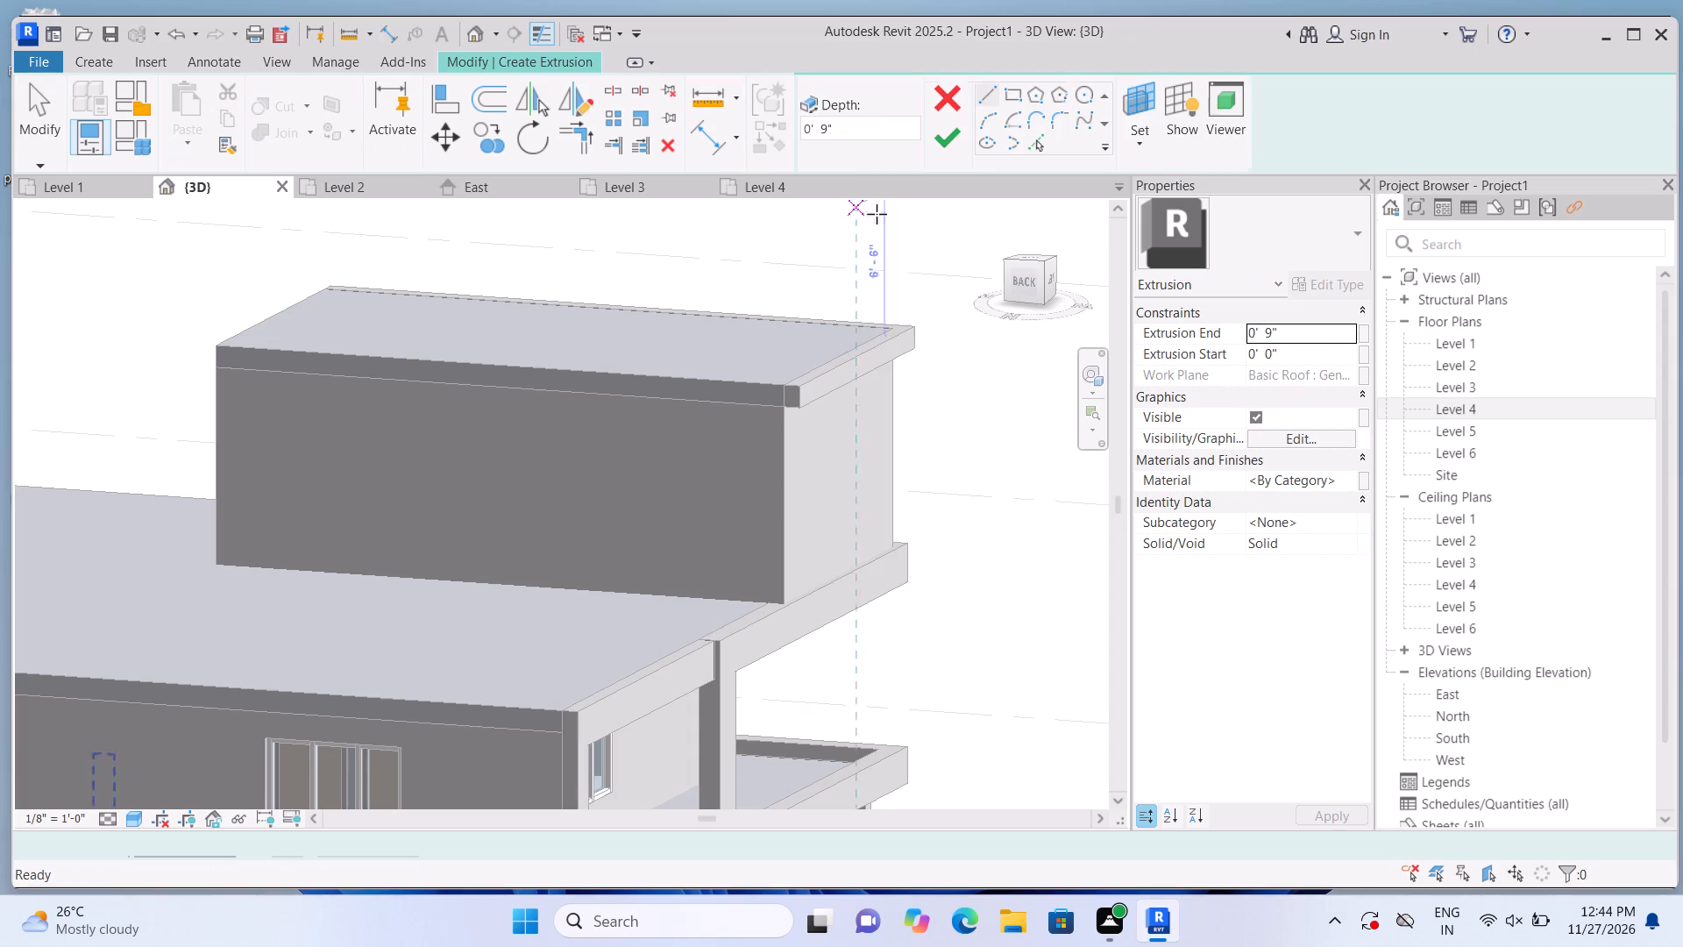
double_click(1132, 157)
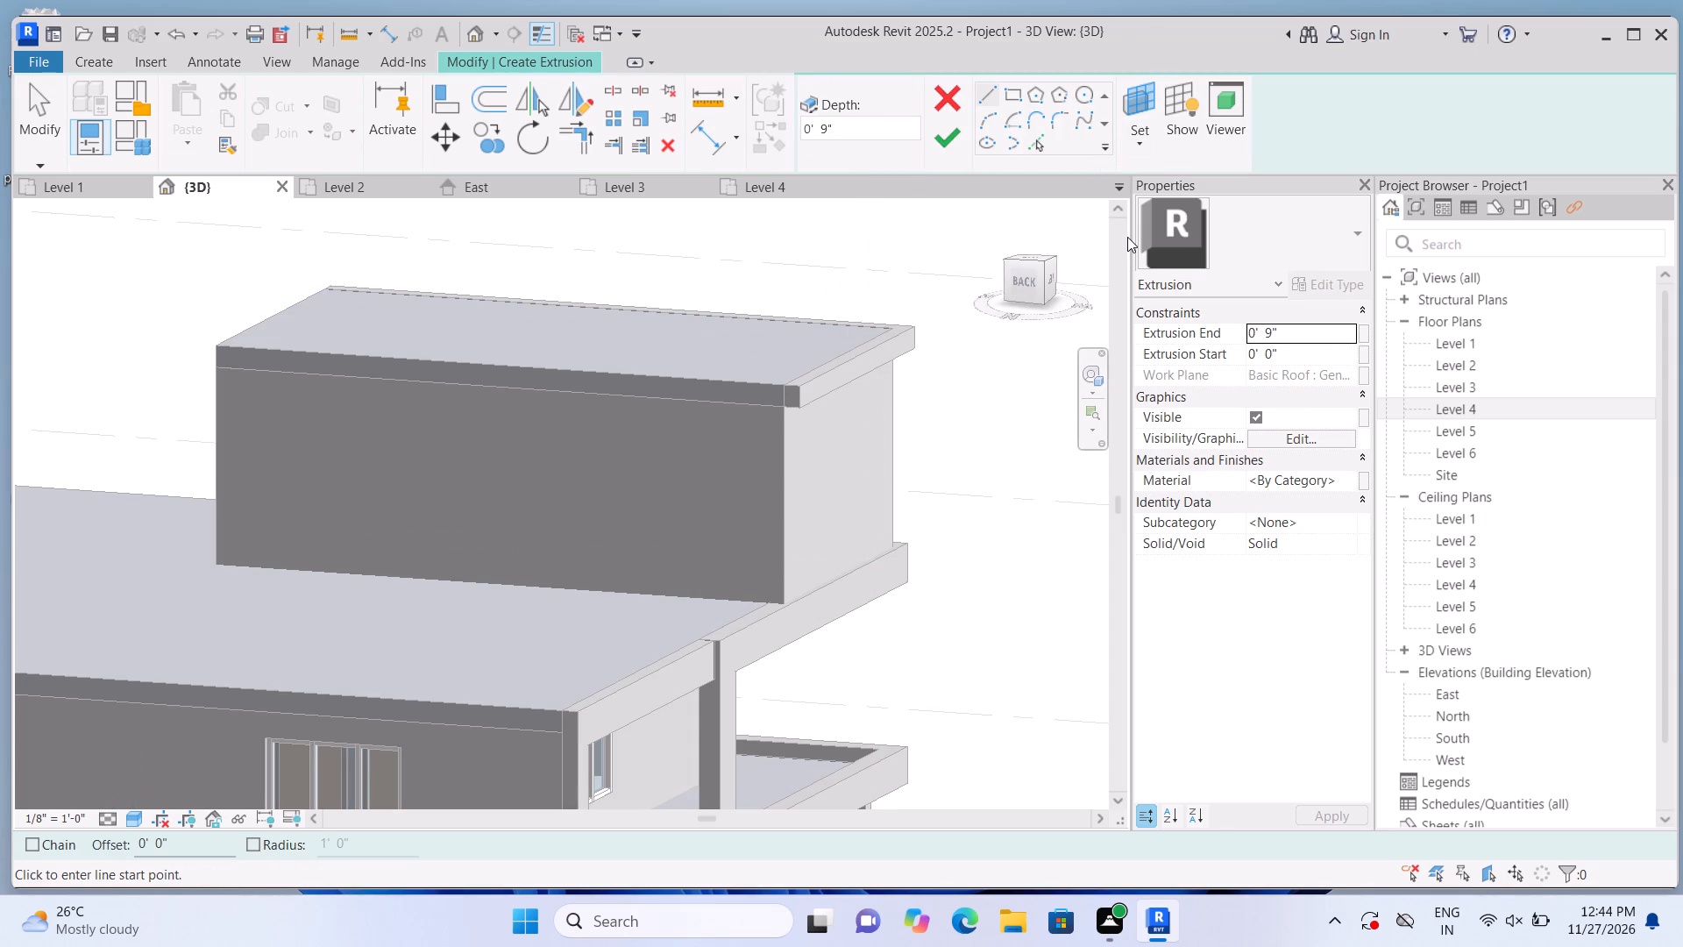
left_click(1135, 146)
left_click(1140, 224)
scroll(476, 470, "up", 3)
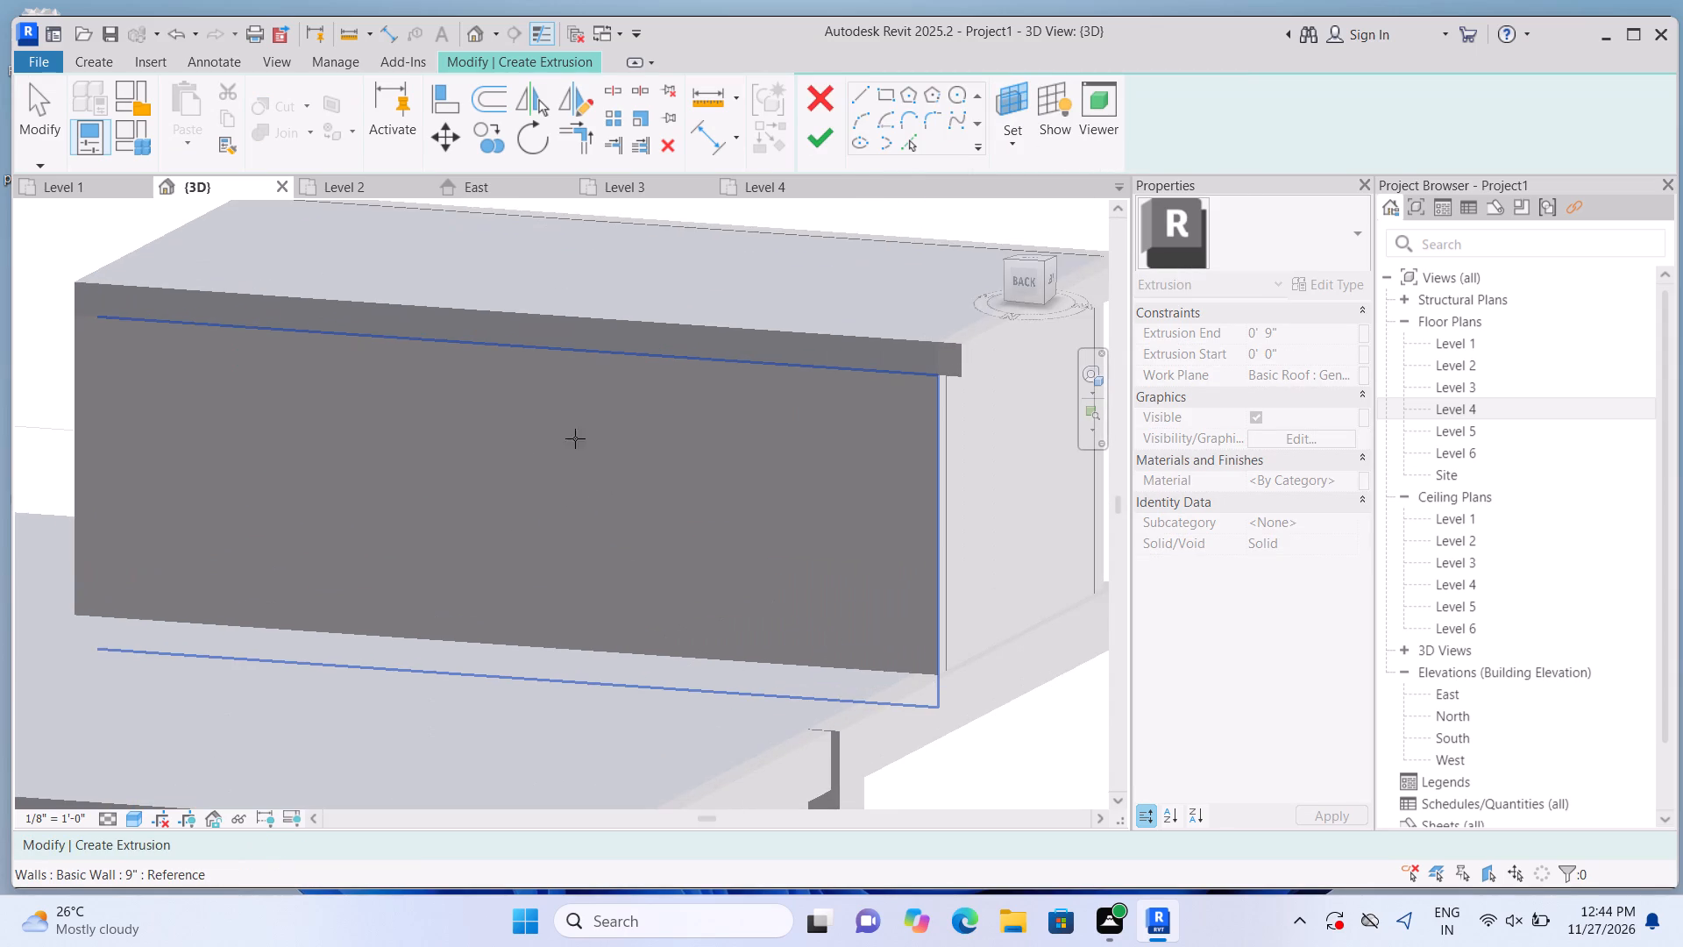
left_click(698, 340)
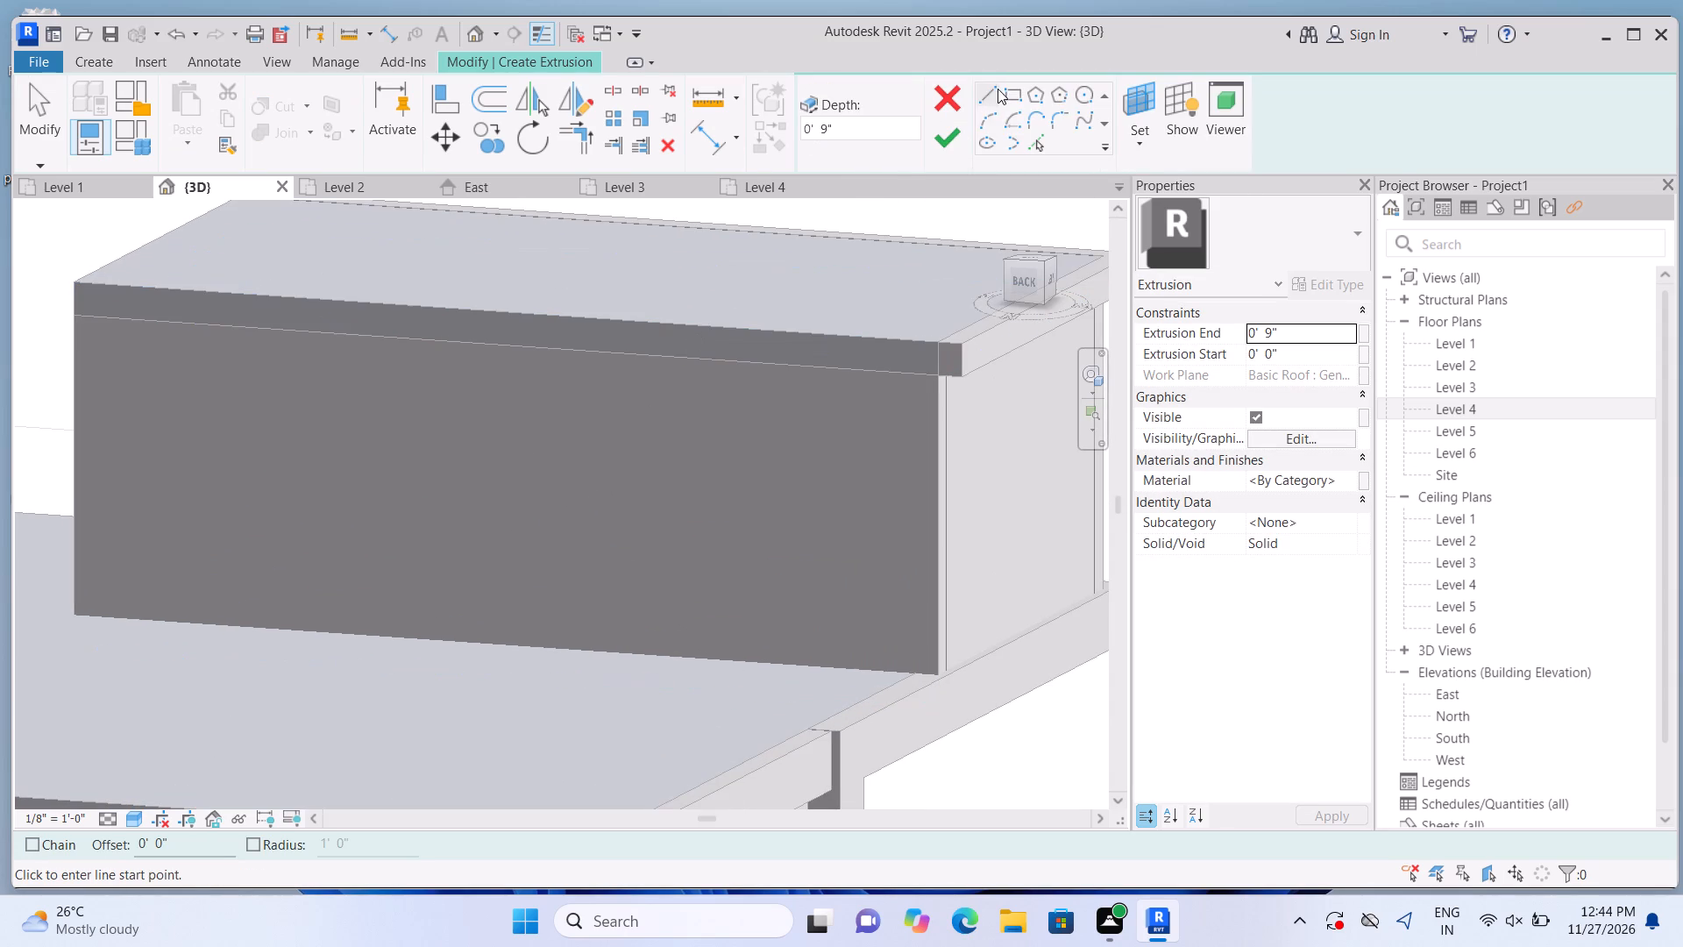
left_click(1025, 96)
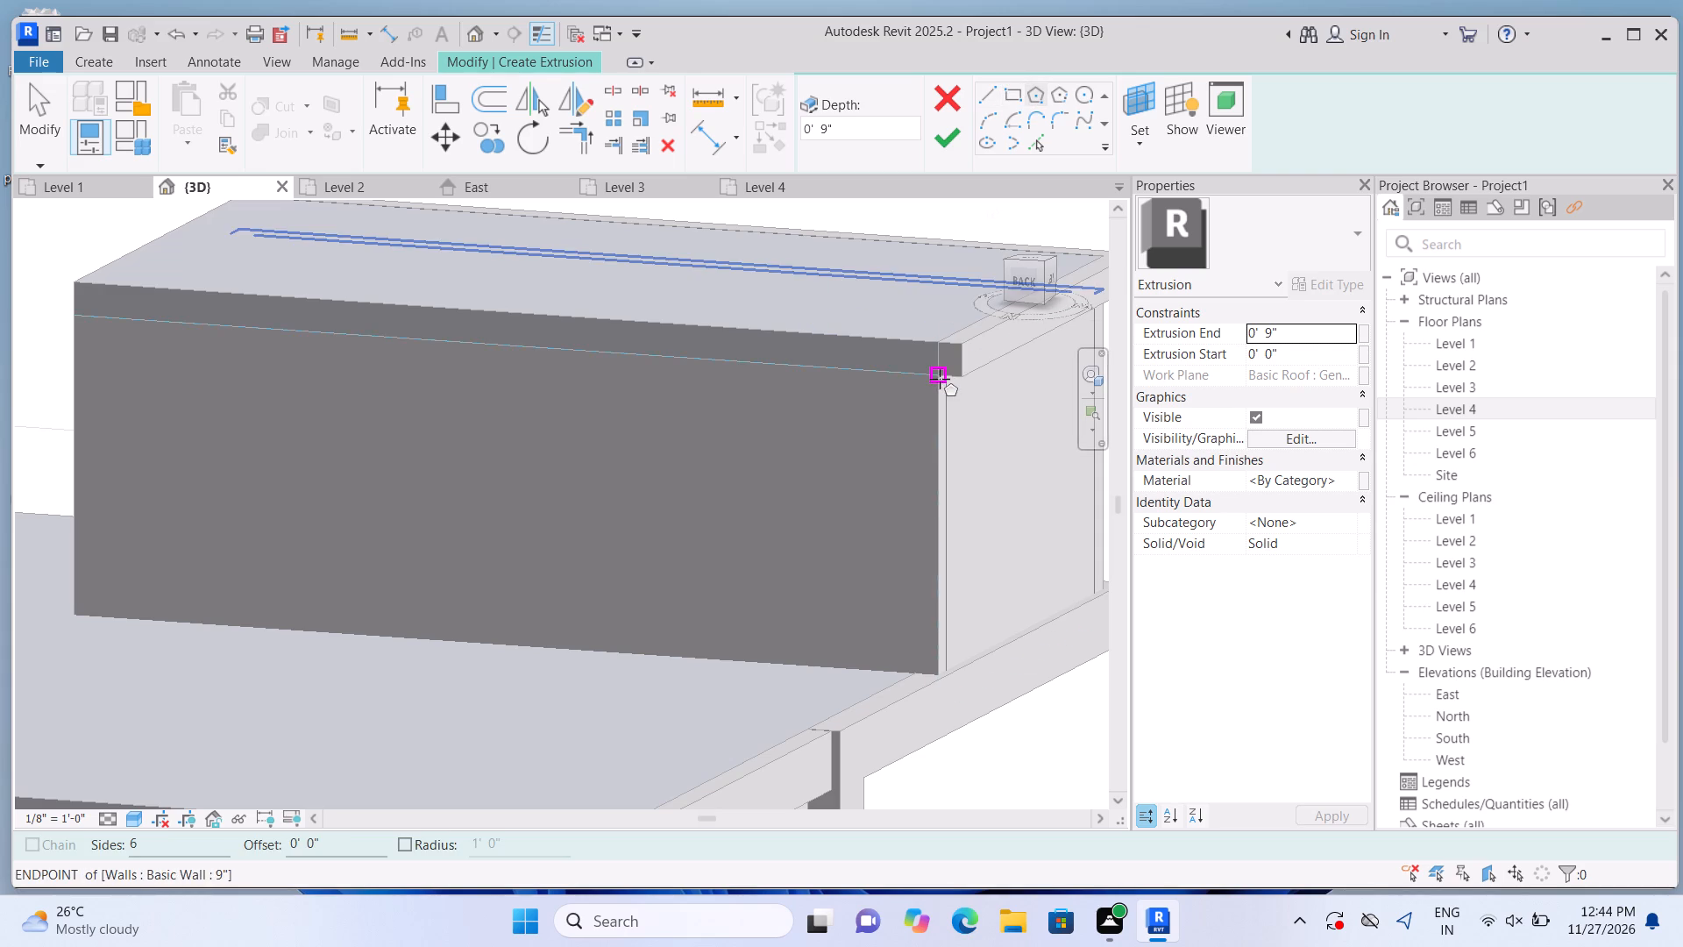
left_click(940, 379)
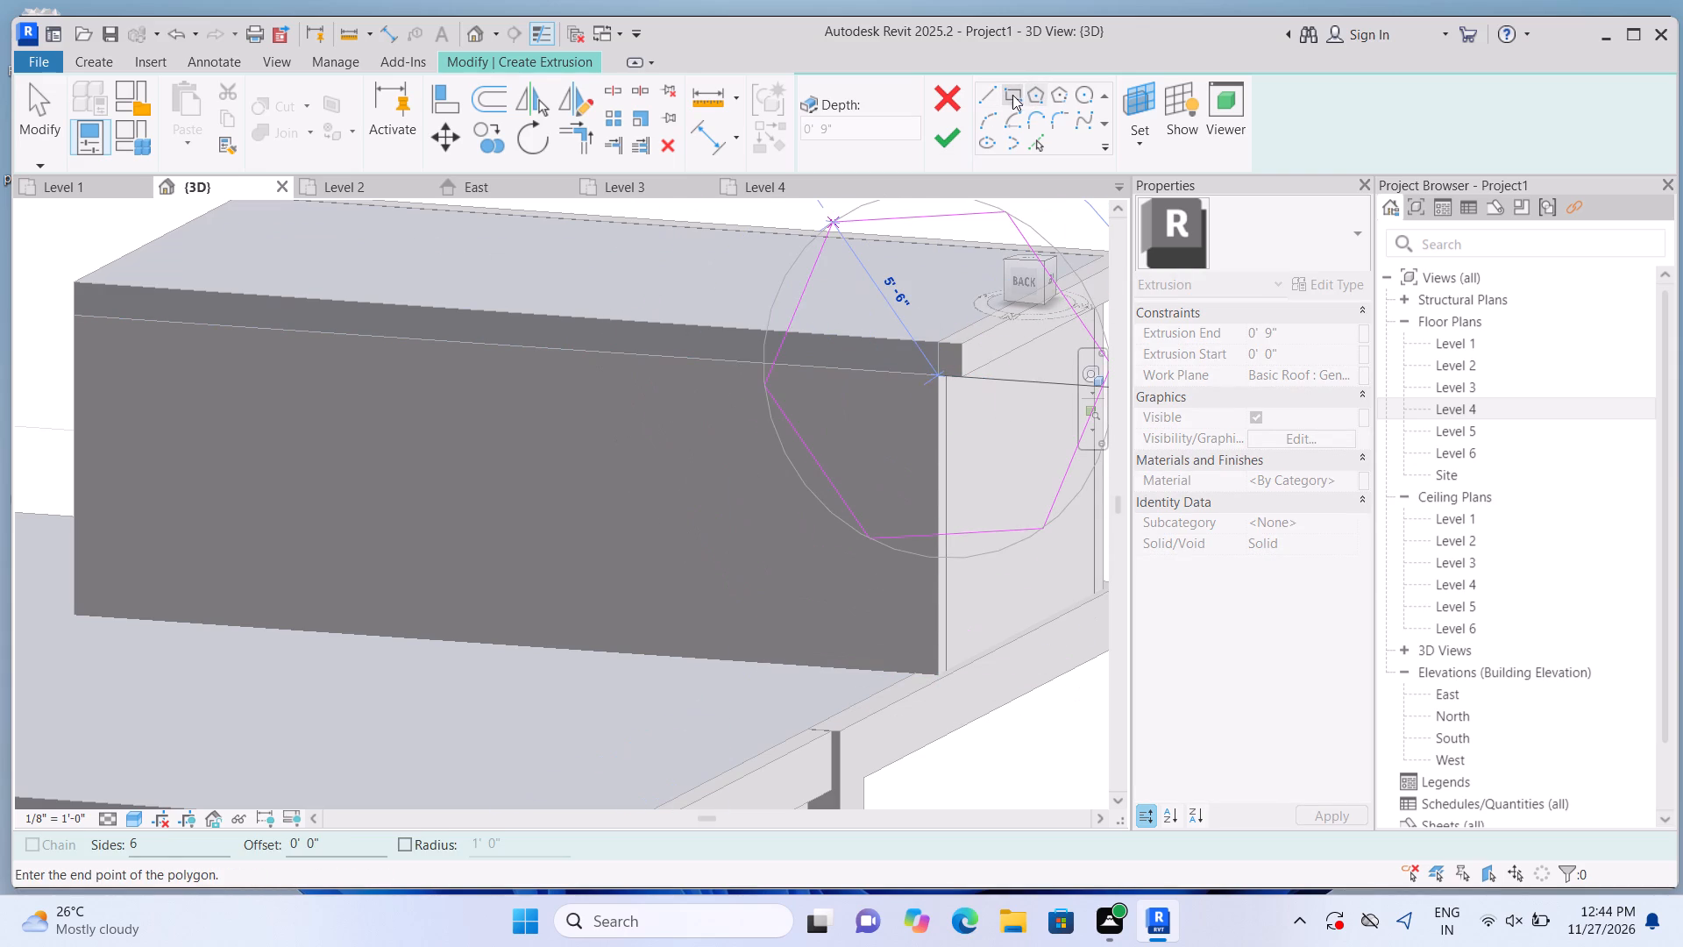
left_click(1012, 95)
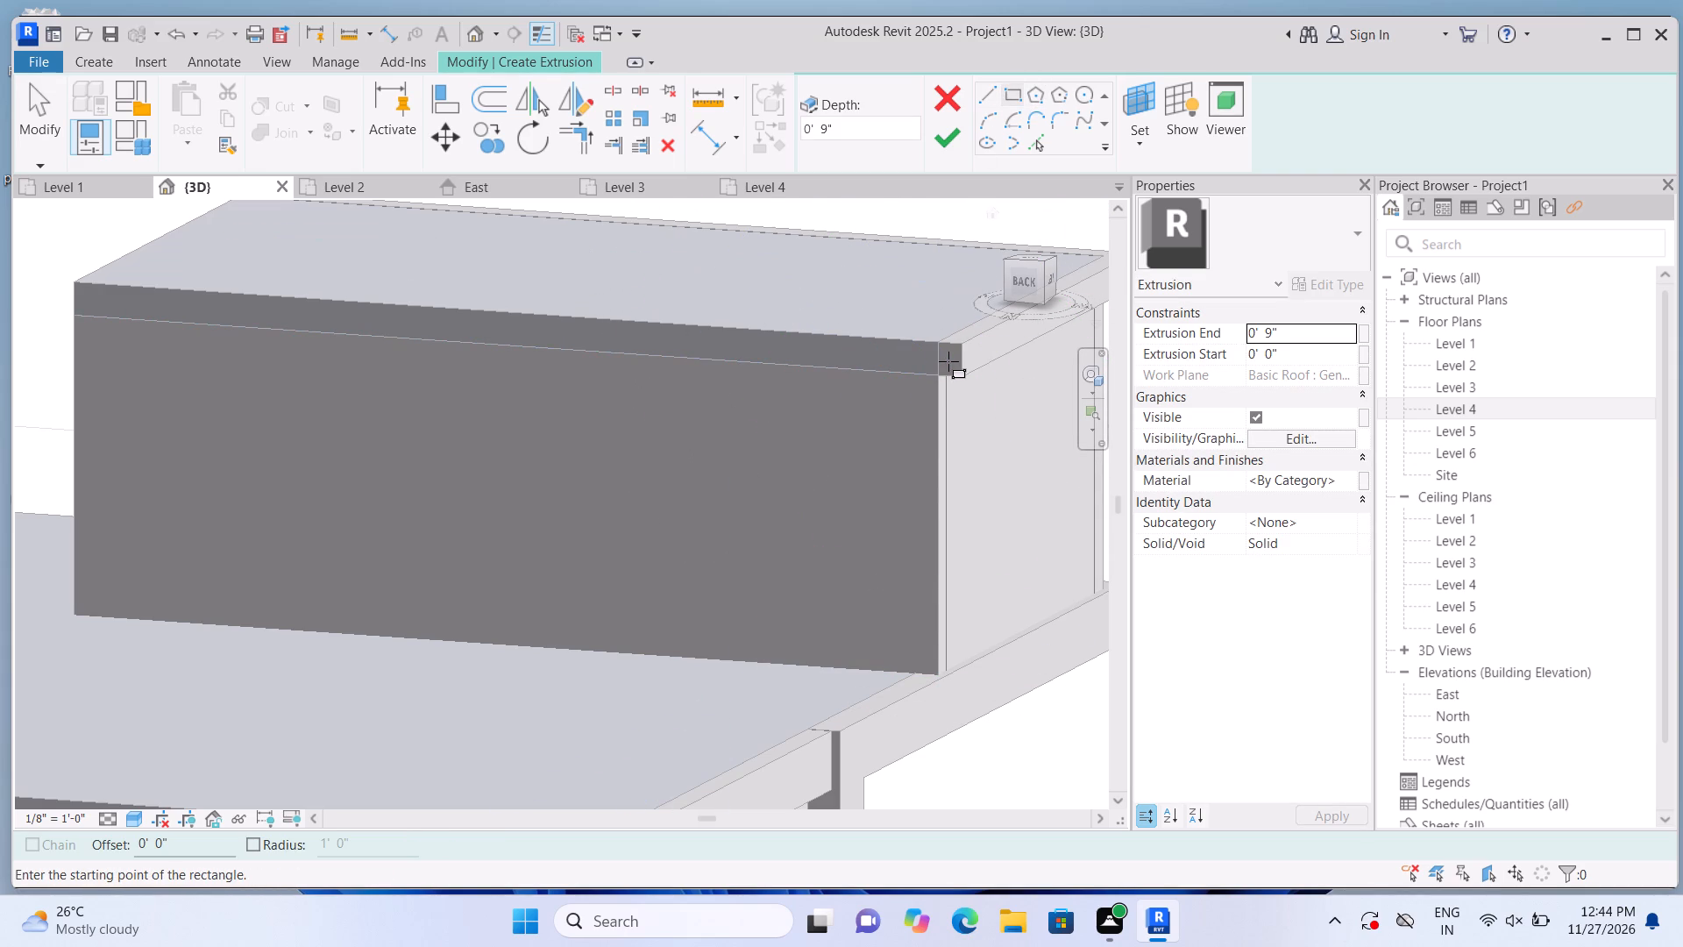
scroll(948, 361, "up", 2)
left_click(940, 338)
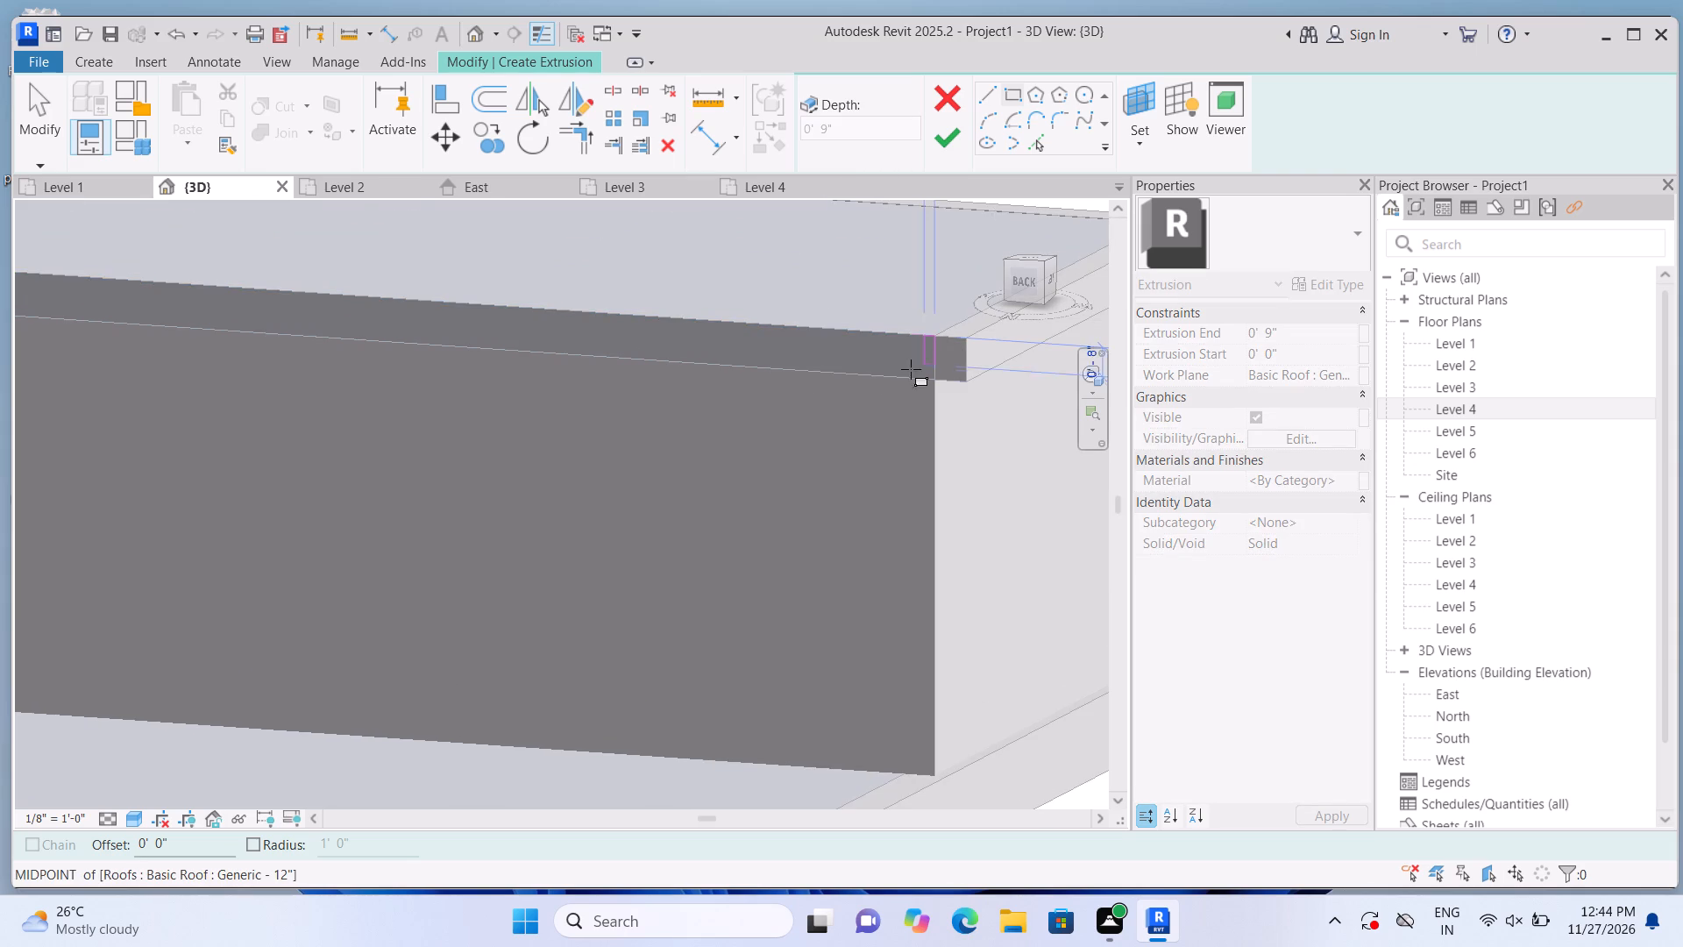
scroll(747, 352, "down", 3)
scroll(120, 332, "up", 3)
left_click(116, 308)
scroll(114, 329, "down", 4)
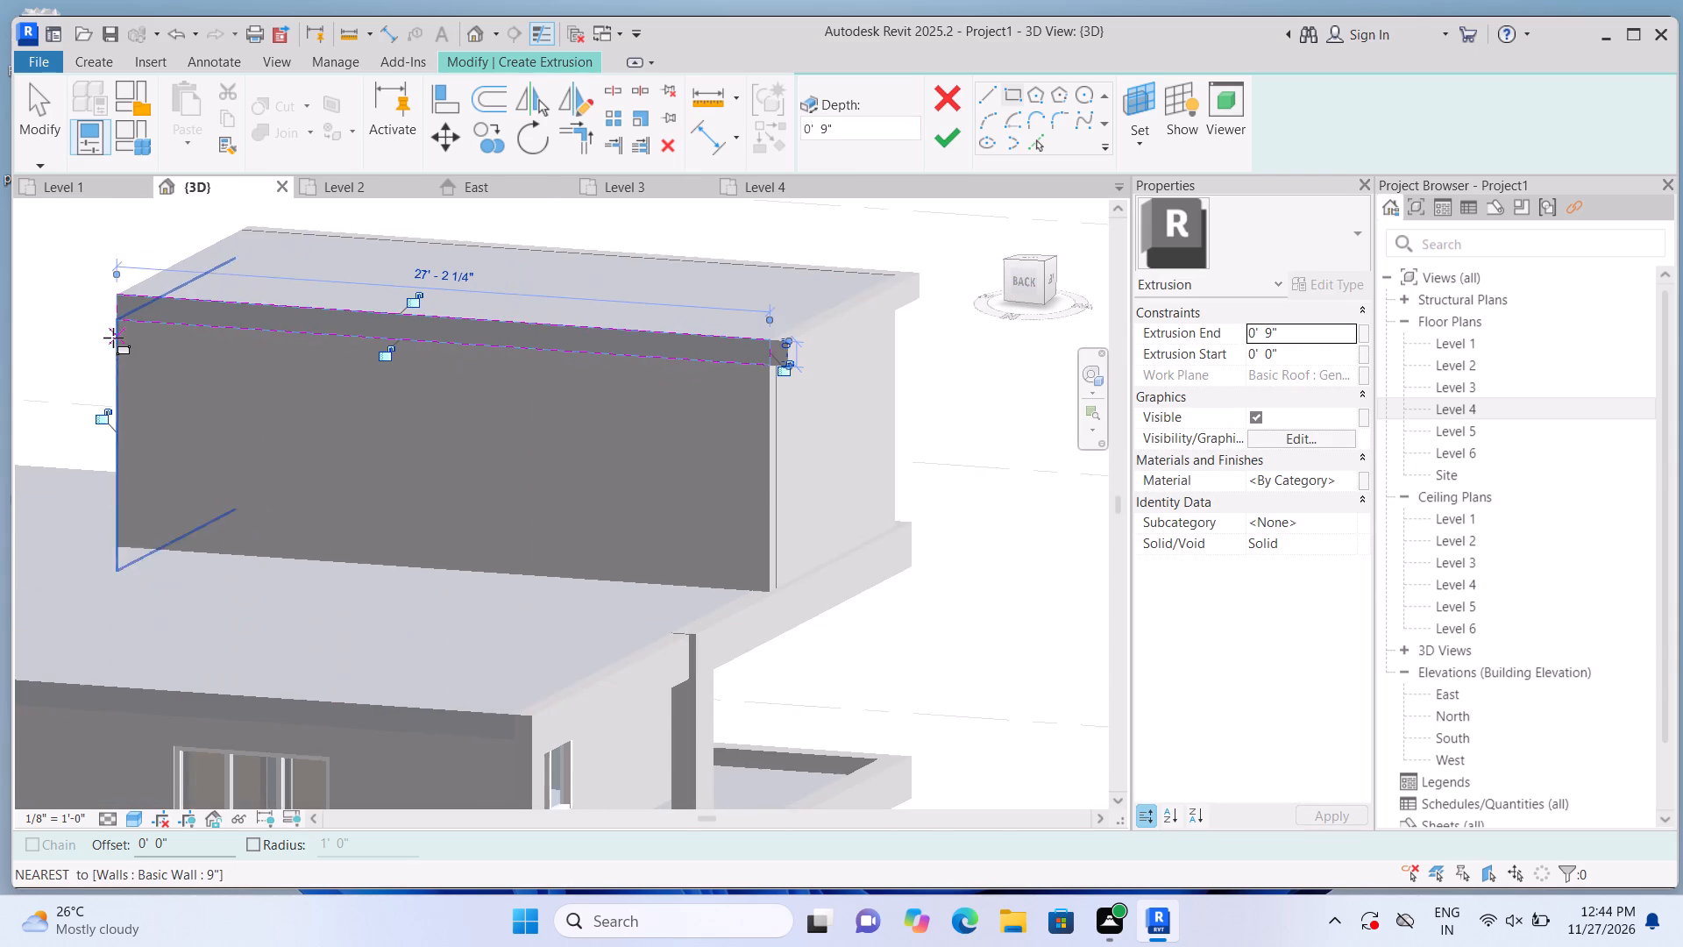
left_click(950, 144)
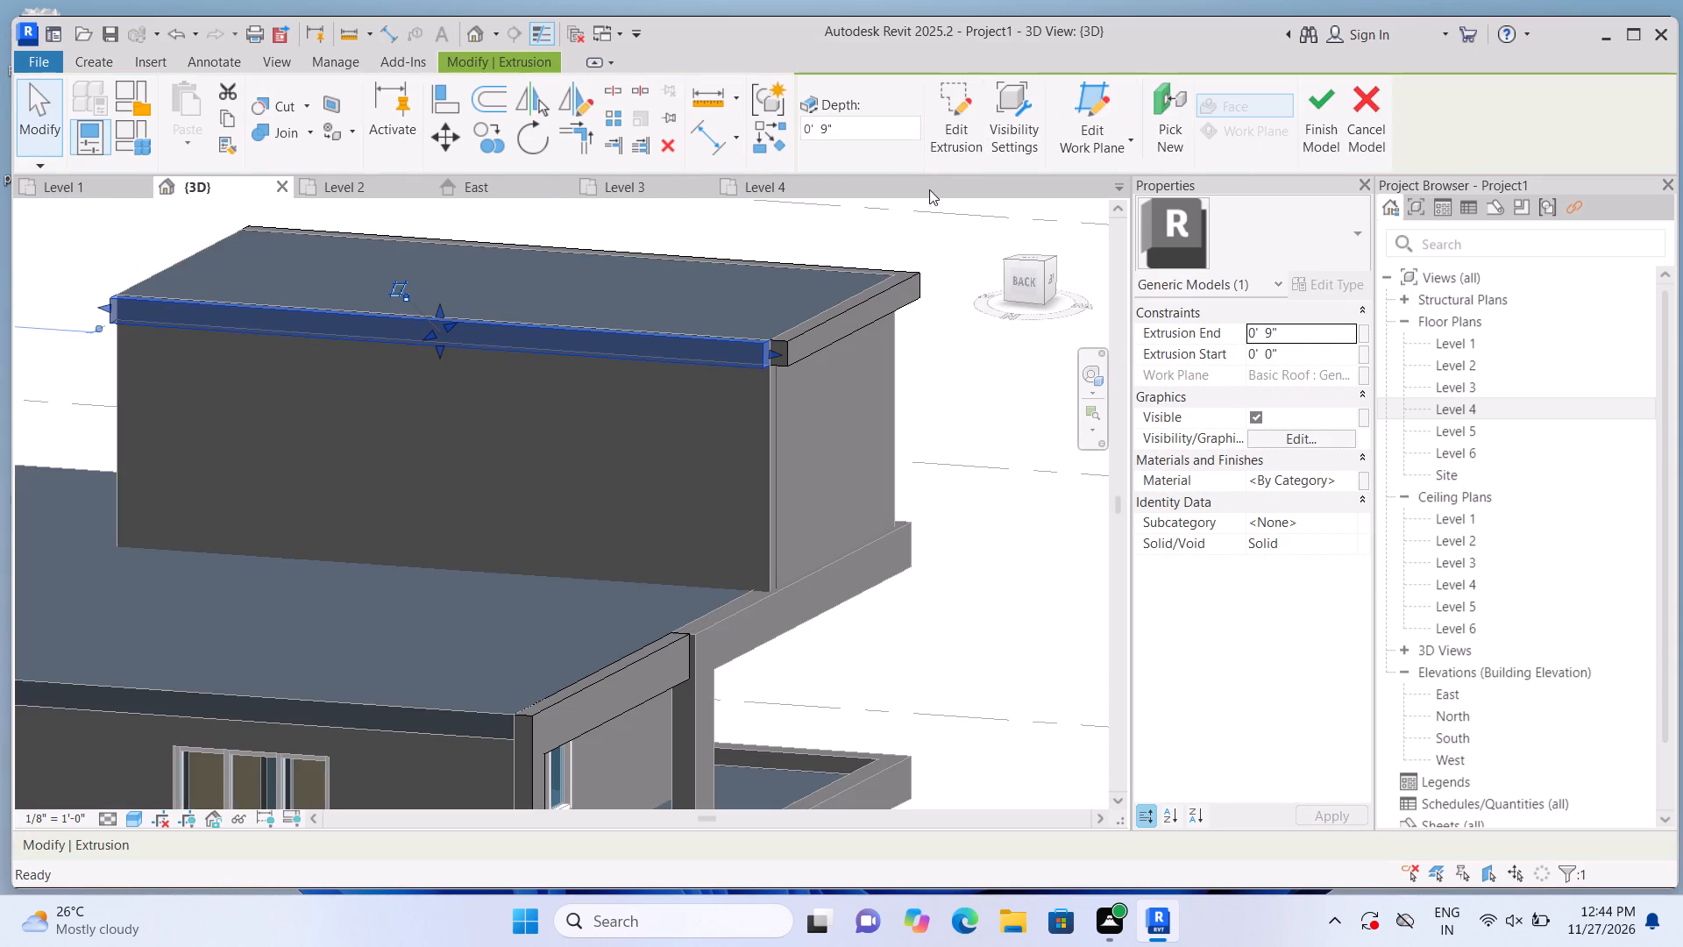
scroll(704, 416, "up", 8)
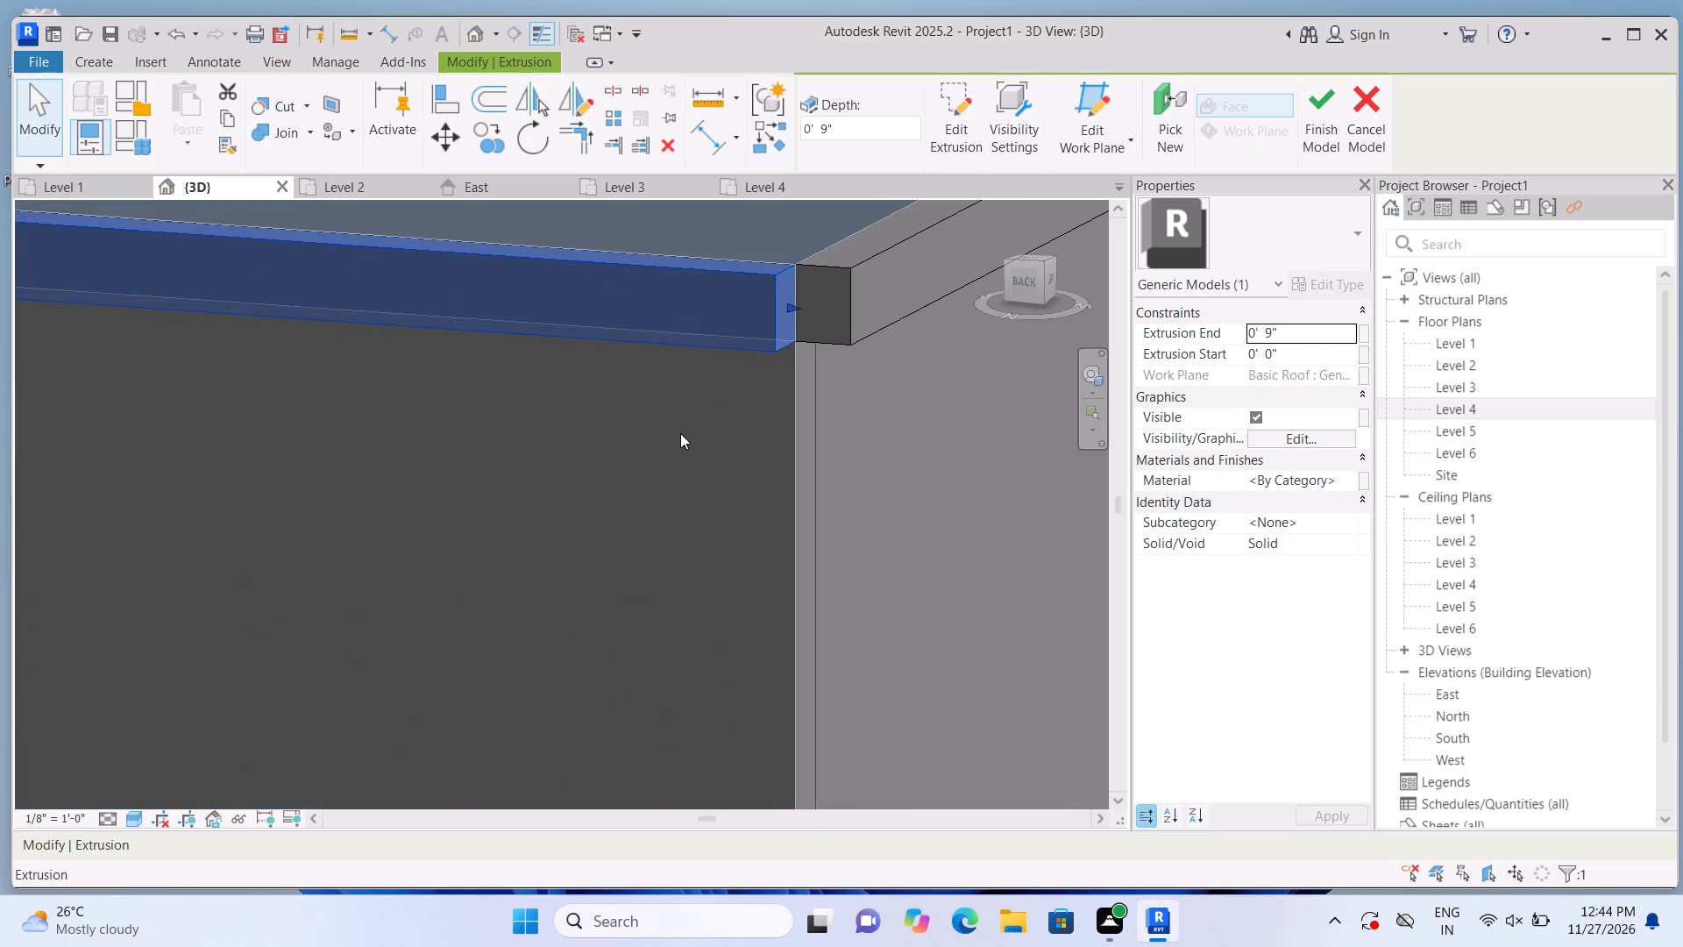
left_click(680, 433)
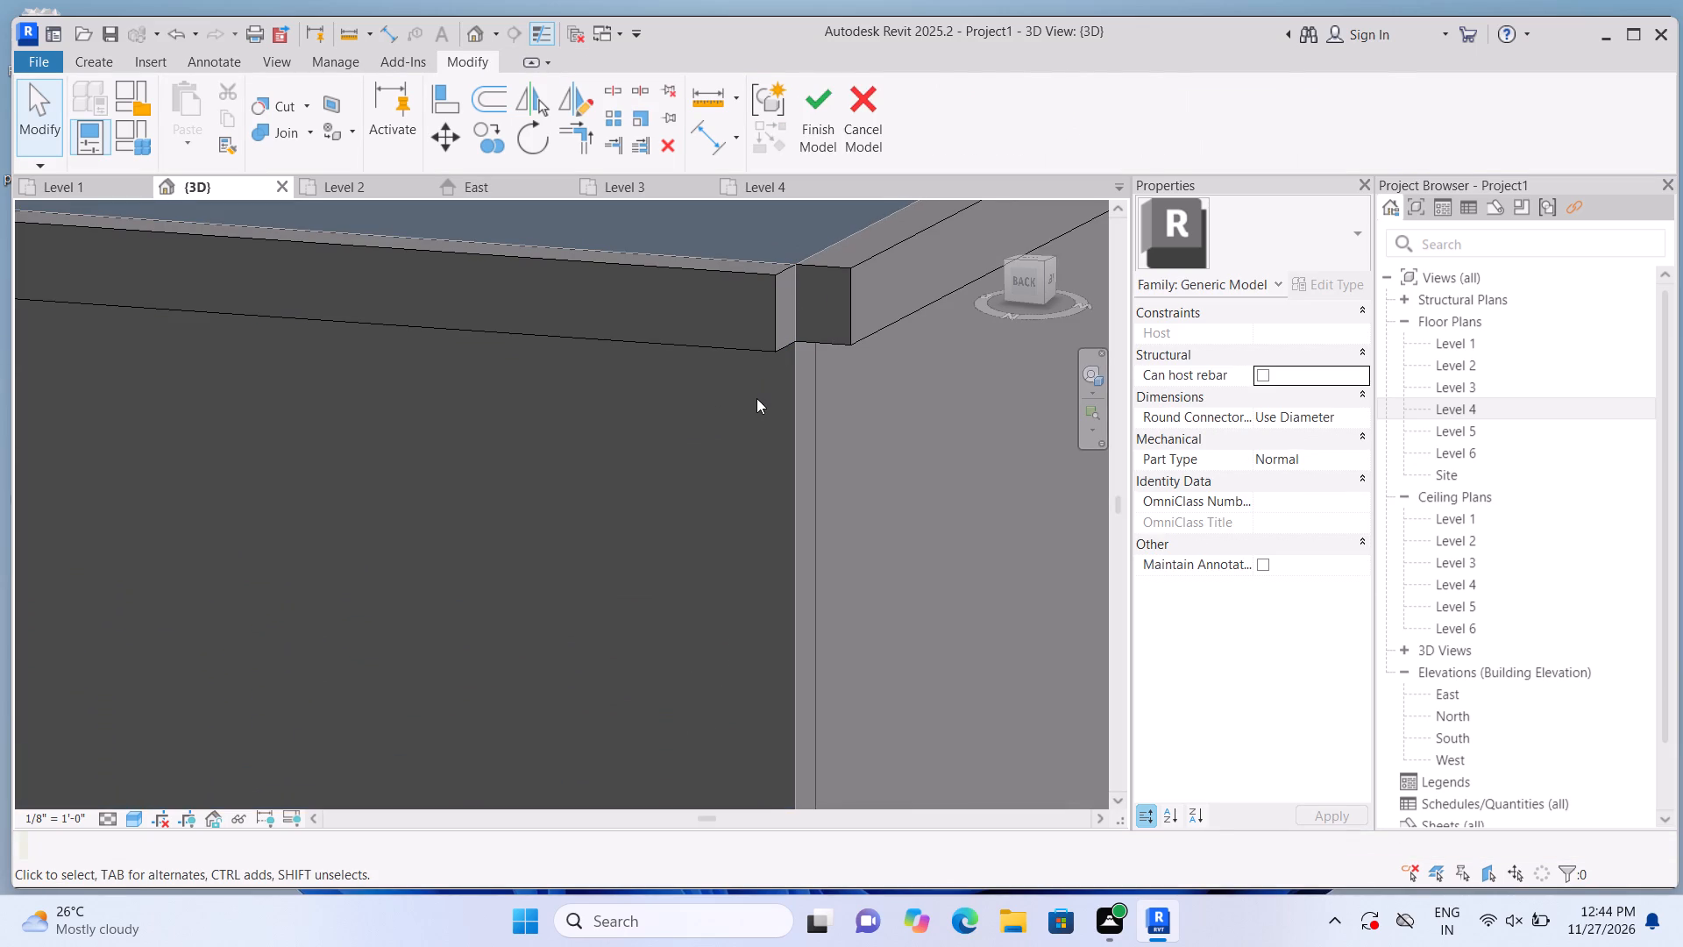
Stretch the Left roof-edge strip's end at the Back corner out to the outer face of the Back roof-edge strip.
scroll(757, 402, "down", 3)
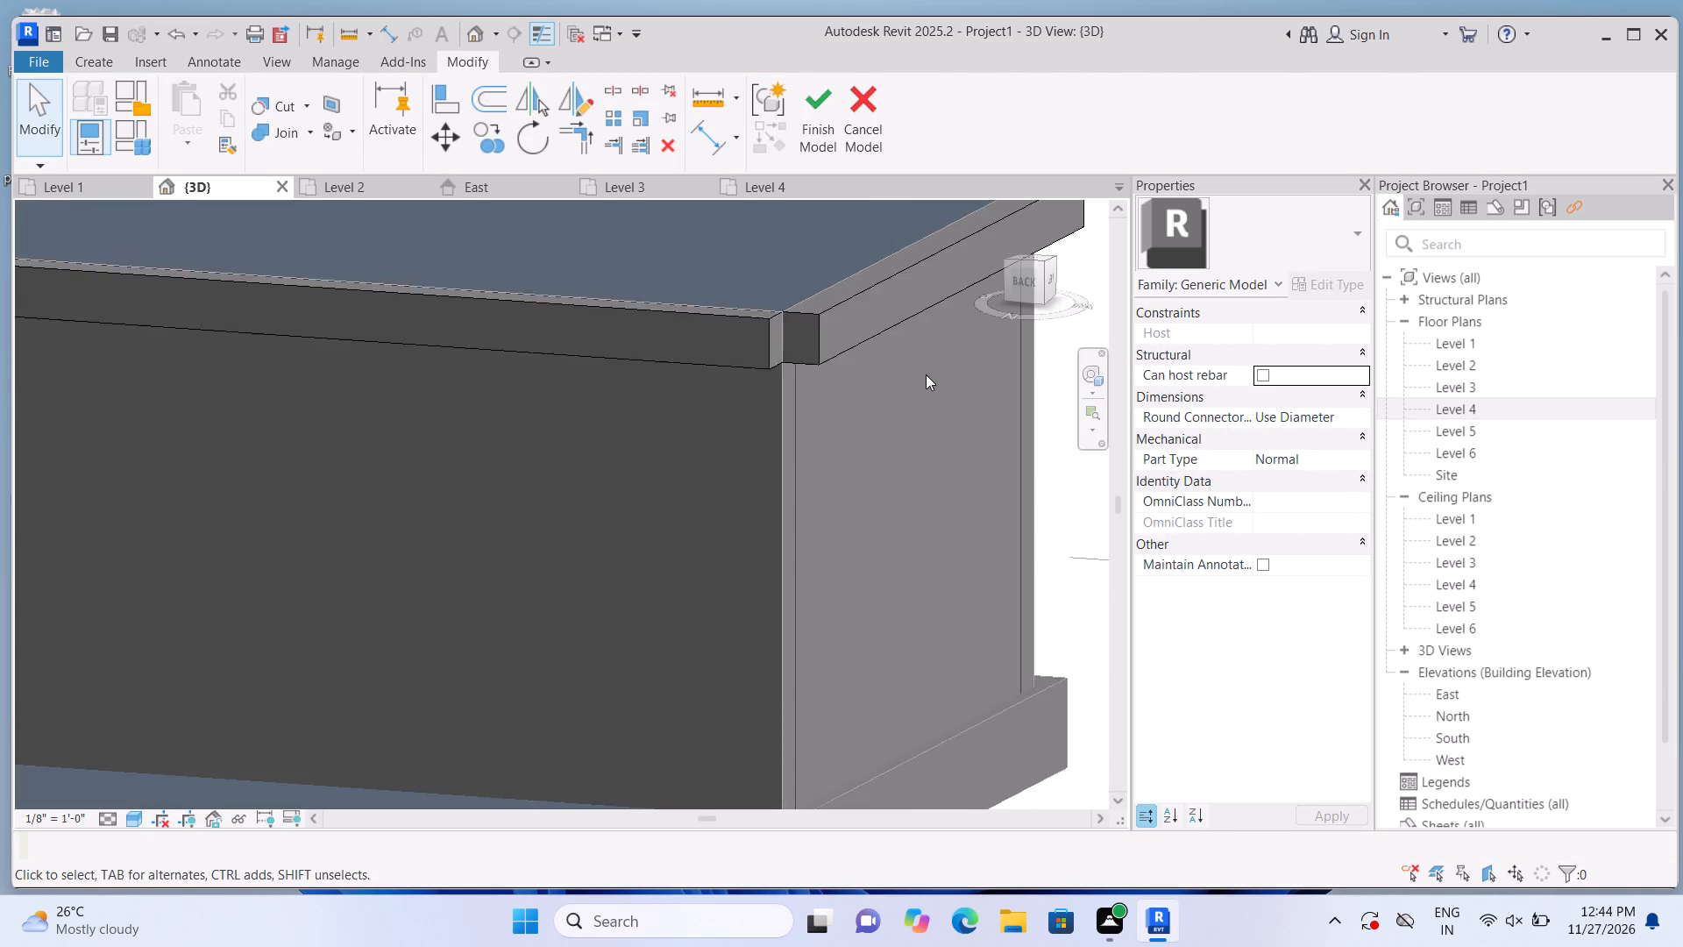
scroll(913, 362, "up", 3)
scroll(851, 331, "down", 3)
scroll(840, 320, "up", 2)
left_click(840, 320)
scroll(792, 329, "up", 1)
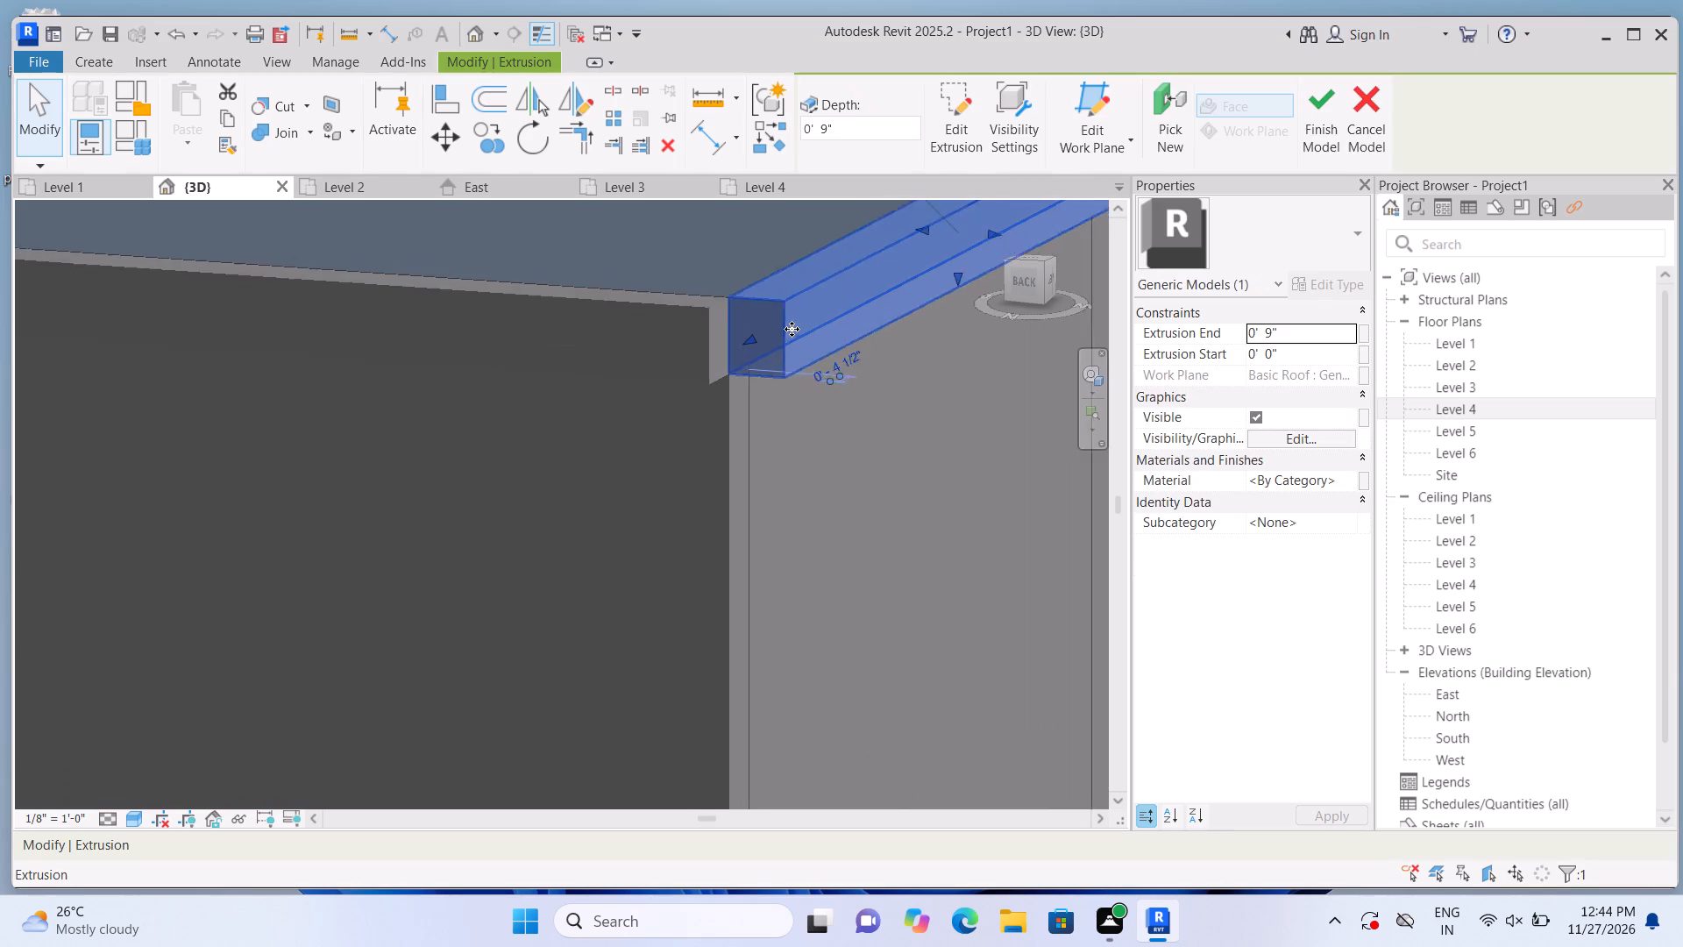
scroll(792, 329, "up", 3)
left_click_drag(741, 339, 703, 355)
triple_click(703, 355)
left_click_drag(703, 355, 717, 345)
left_click(717, 345)
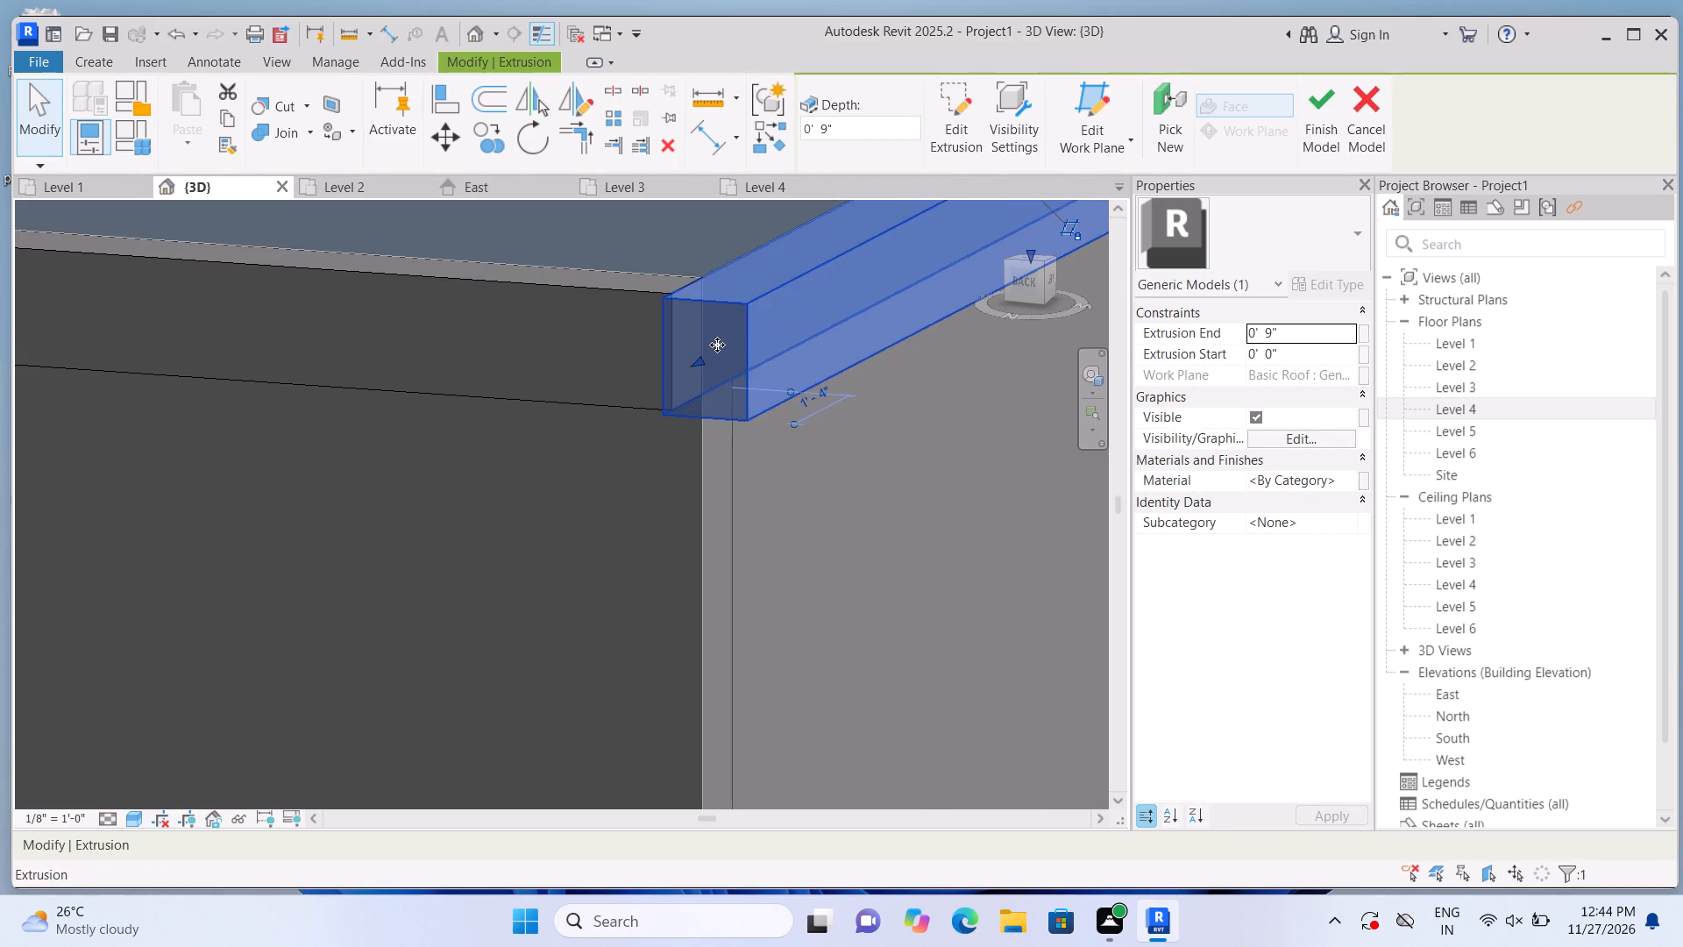
left_click_drag(692, 360, 735, 338)
left_click(735, 338)
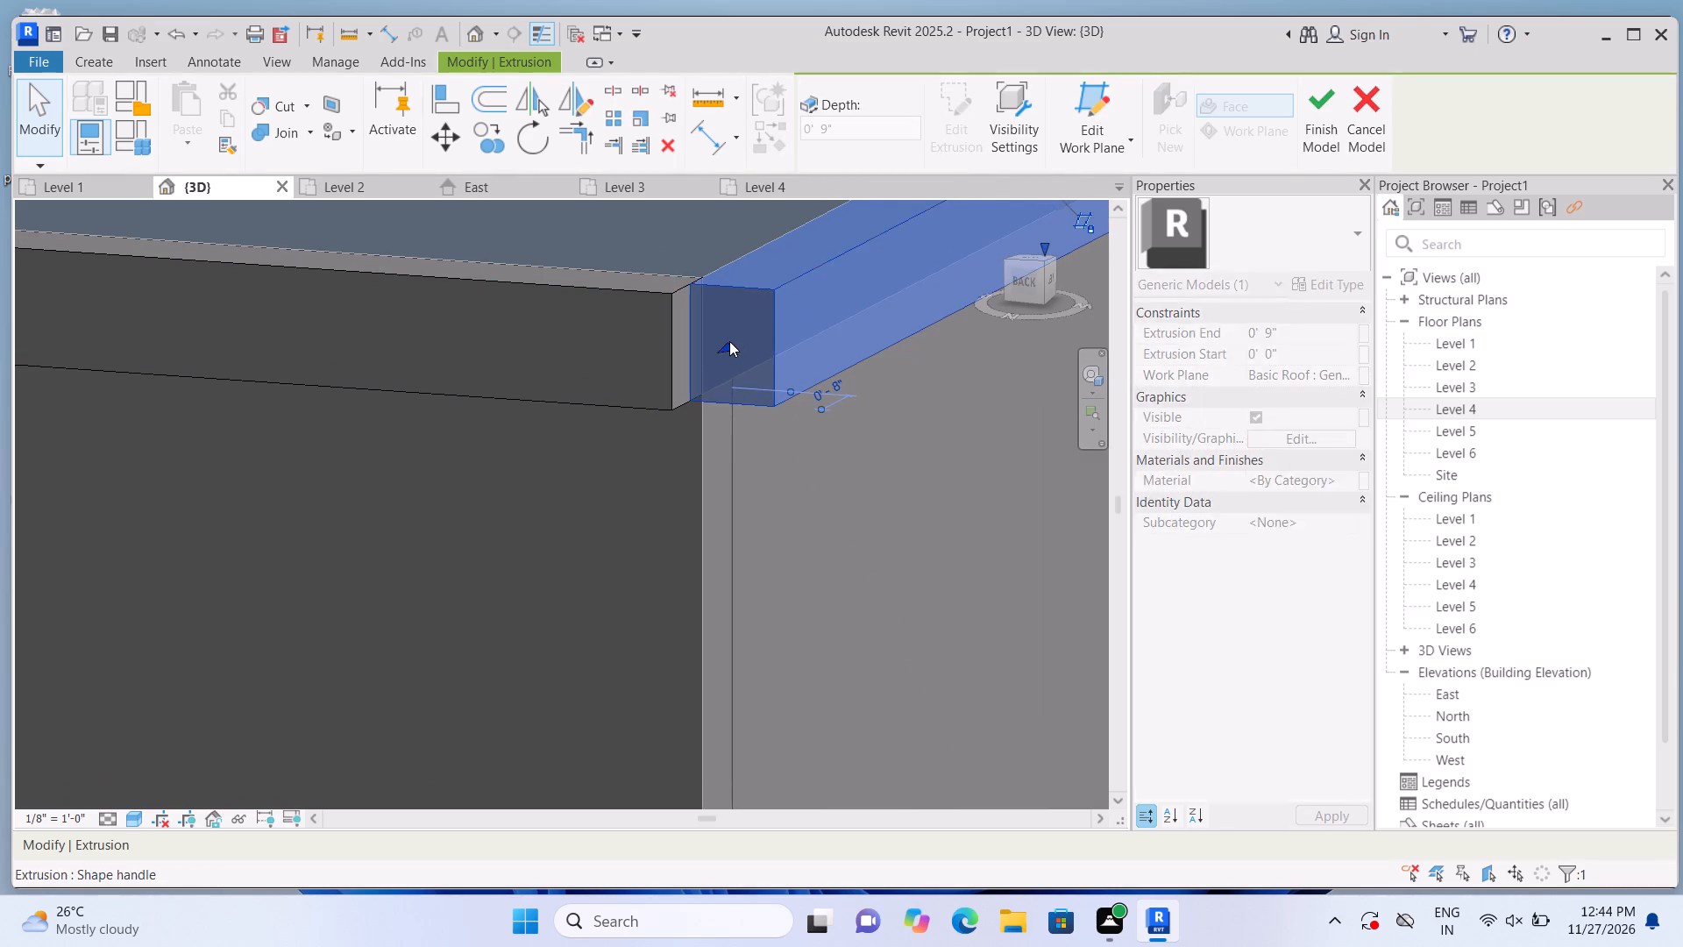
middle_click_drag(745, 522, 674, 552)
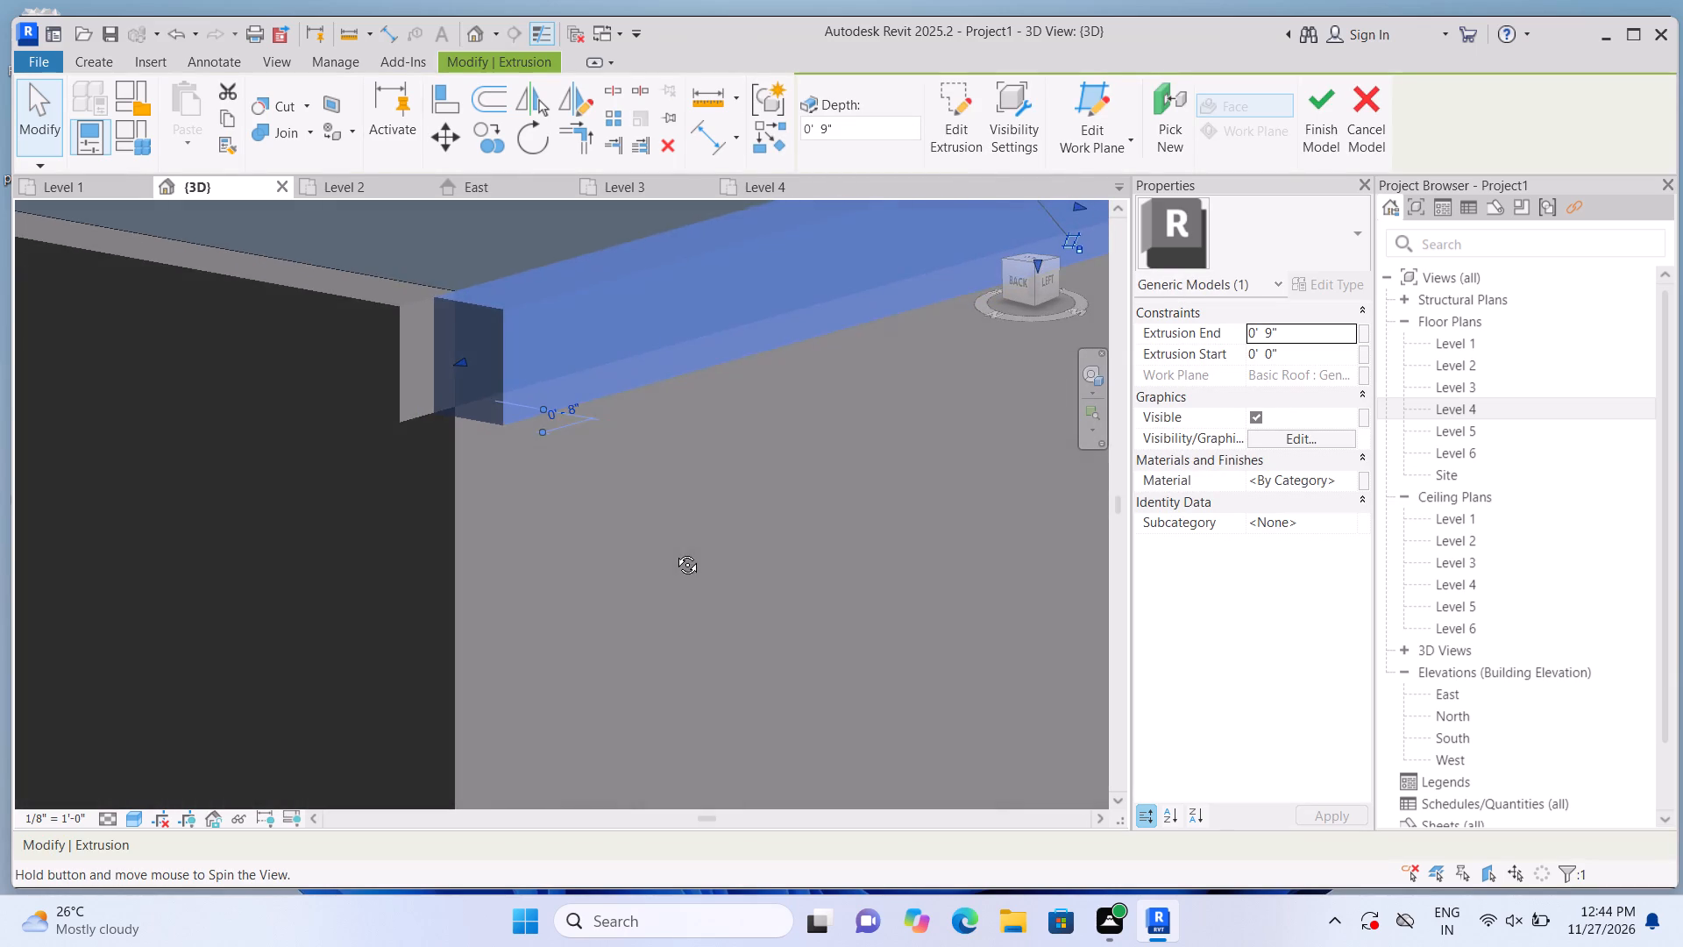
middle_click_drag(674, 552, 674, 551)
scroll(549, 408, "up", 2)
scroll(471, 353, "up", 2)
left_click_drag(429, 338, 393, 345)
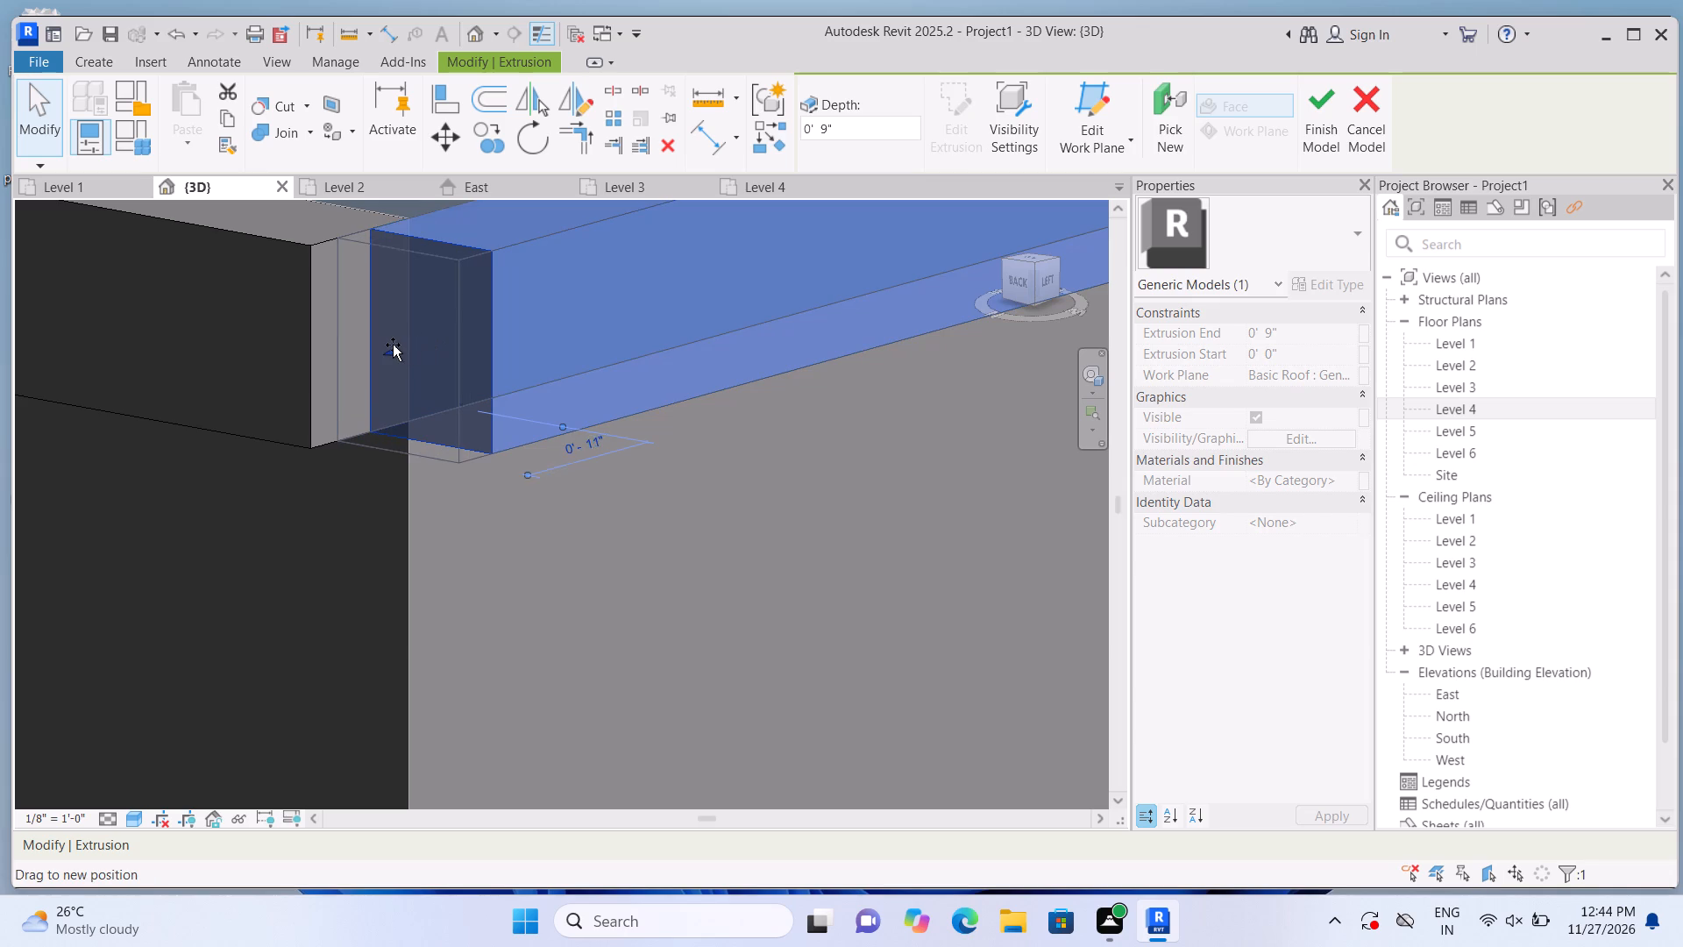
left_click_drag(393, 345, 374, 352)
double_click(373, 352)
key("Escape")
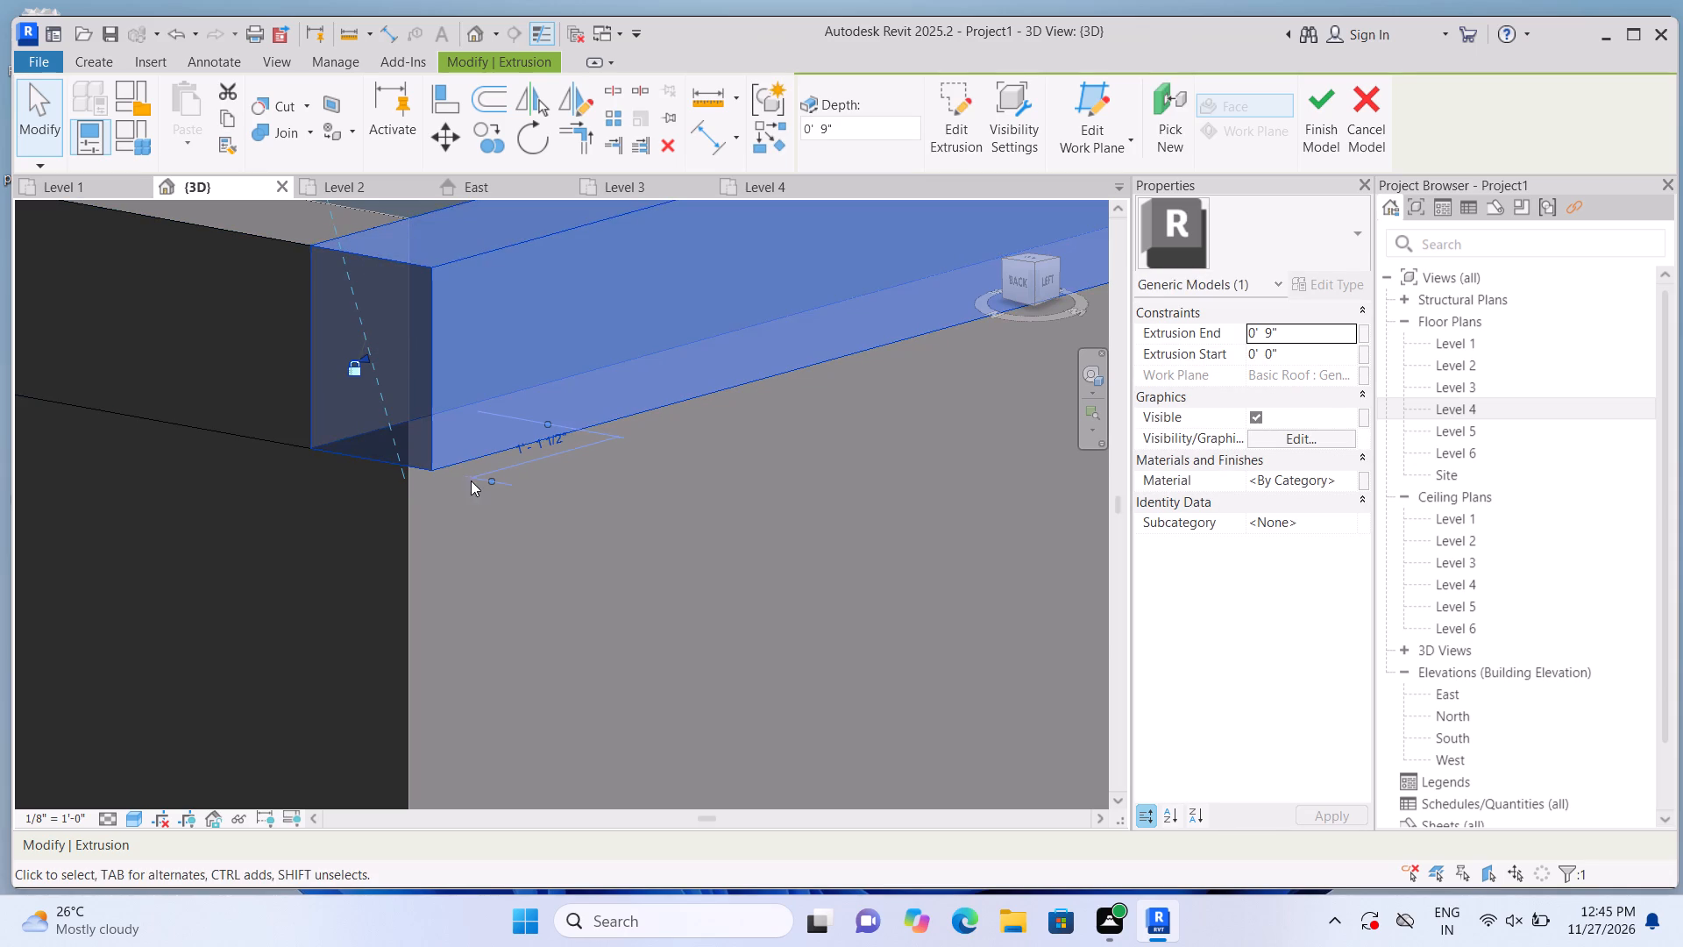
Join the geometry of the upper block's Back and Left roof-edge strips at their shared corner.
left_click(306, 132)
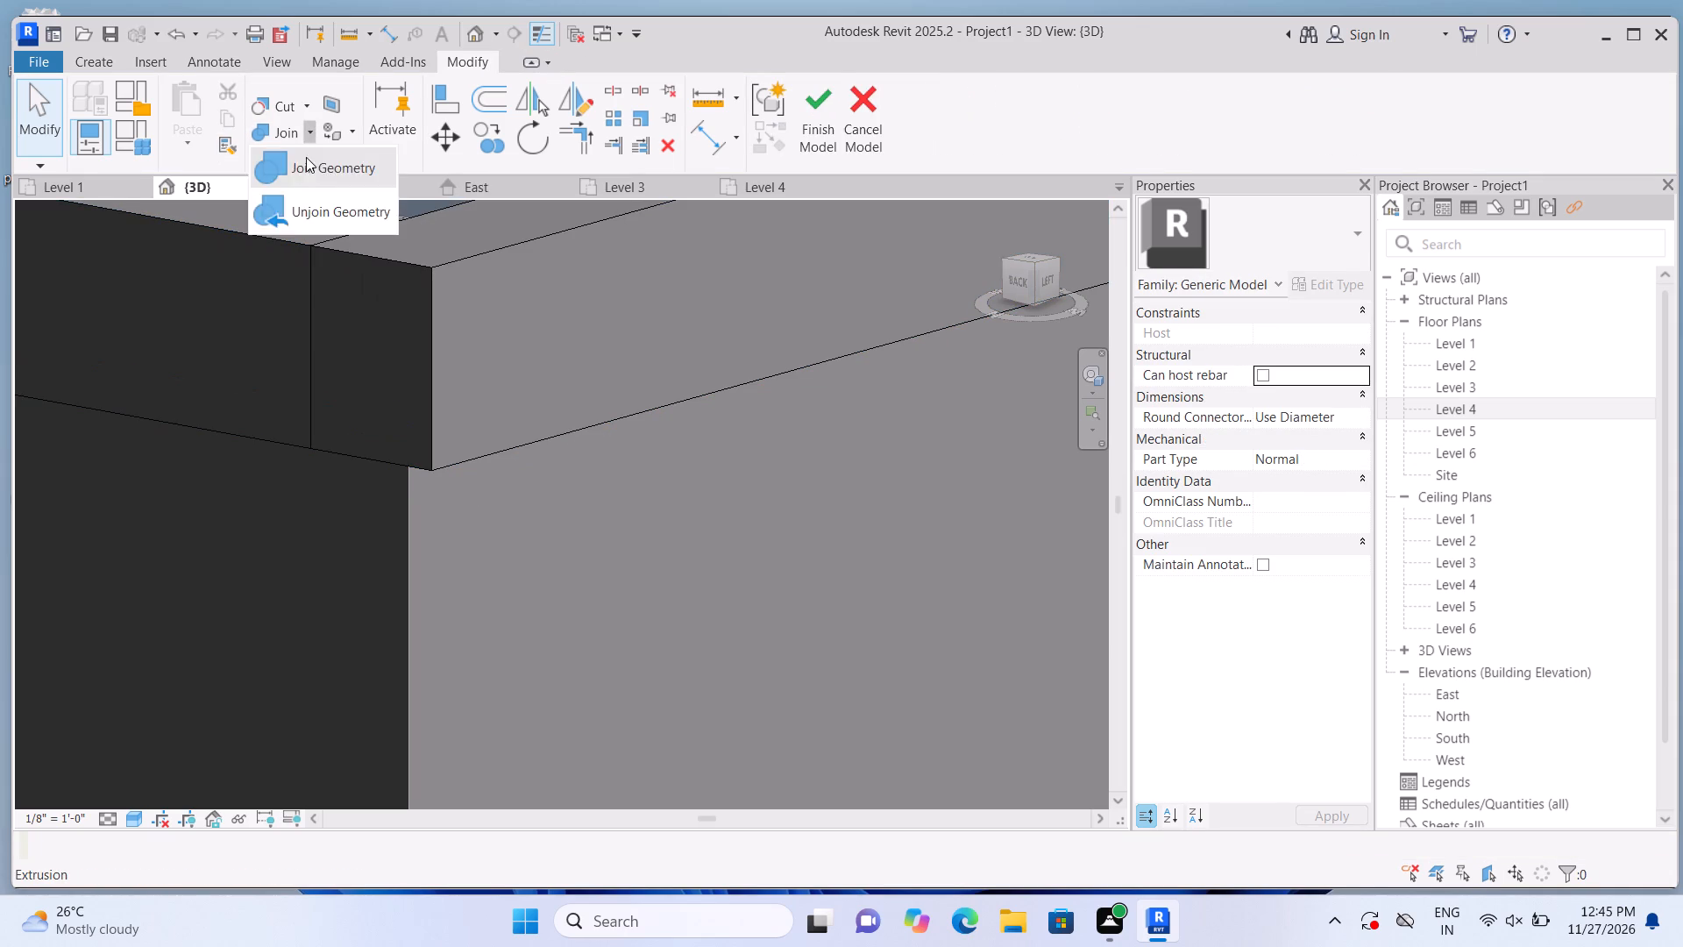
left_click(306, 157)
left_click(281, 282)
left_click(380, 292)
scroll(494, 306, "down", 5)
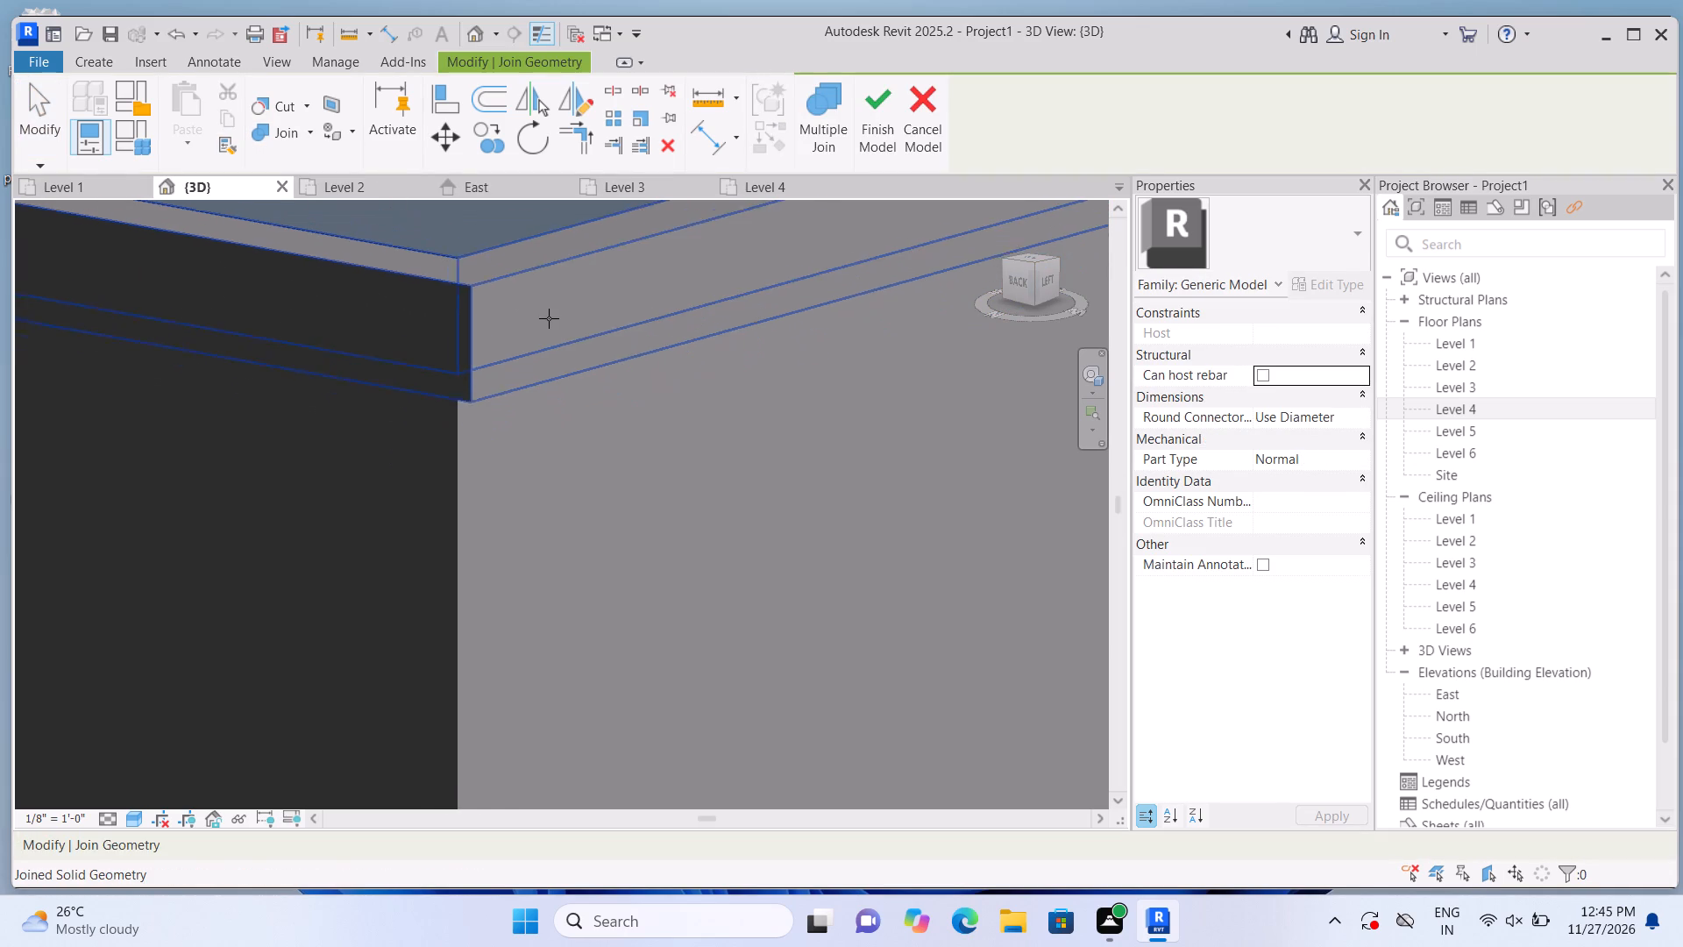
scroll(549, 318, "down", 4)
key("Escape")
scroll(598, 337, "down", 2)
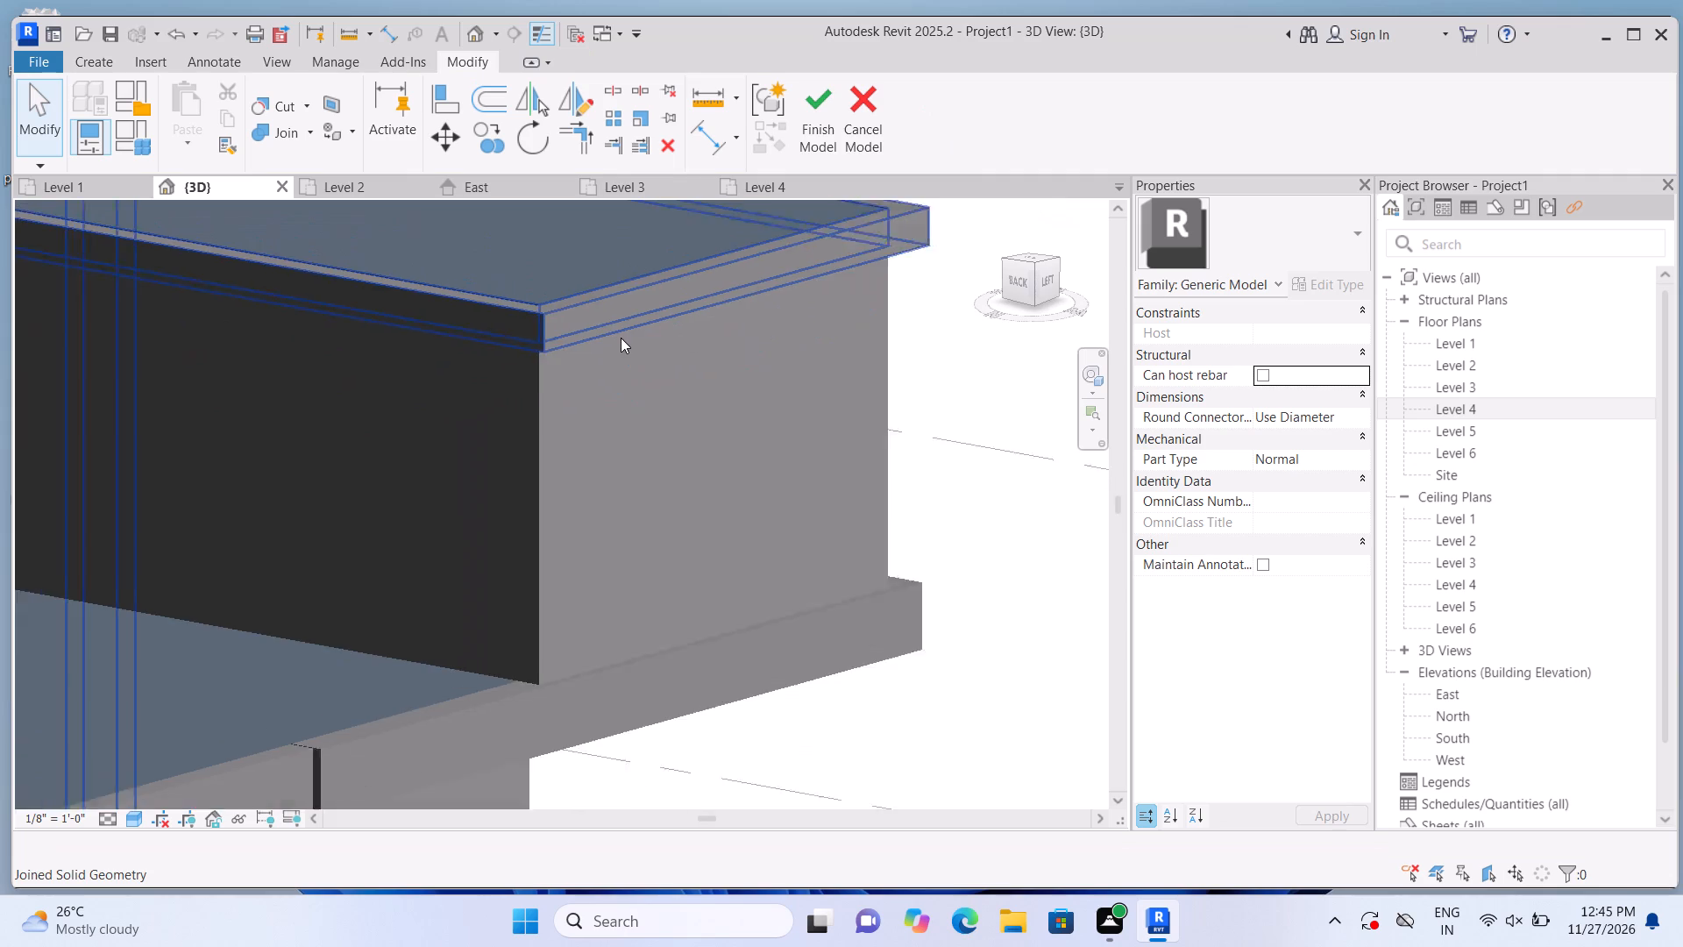
scroll(621, 338, "down", 4)
scroll(422, 348, "down", 3)
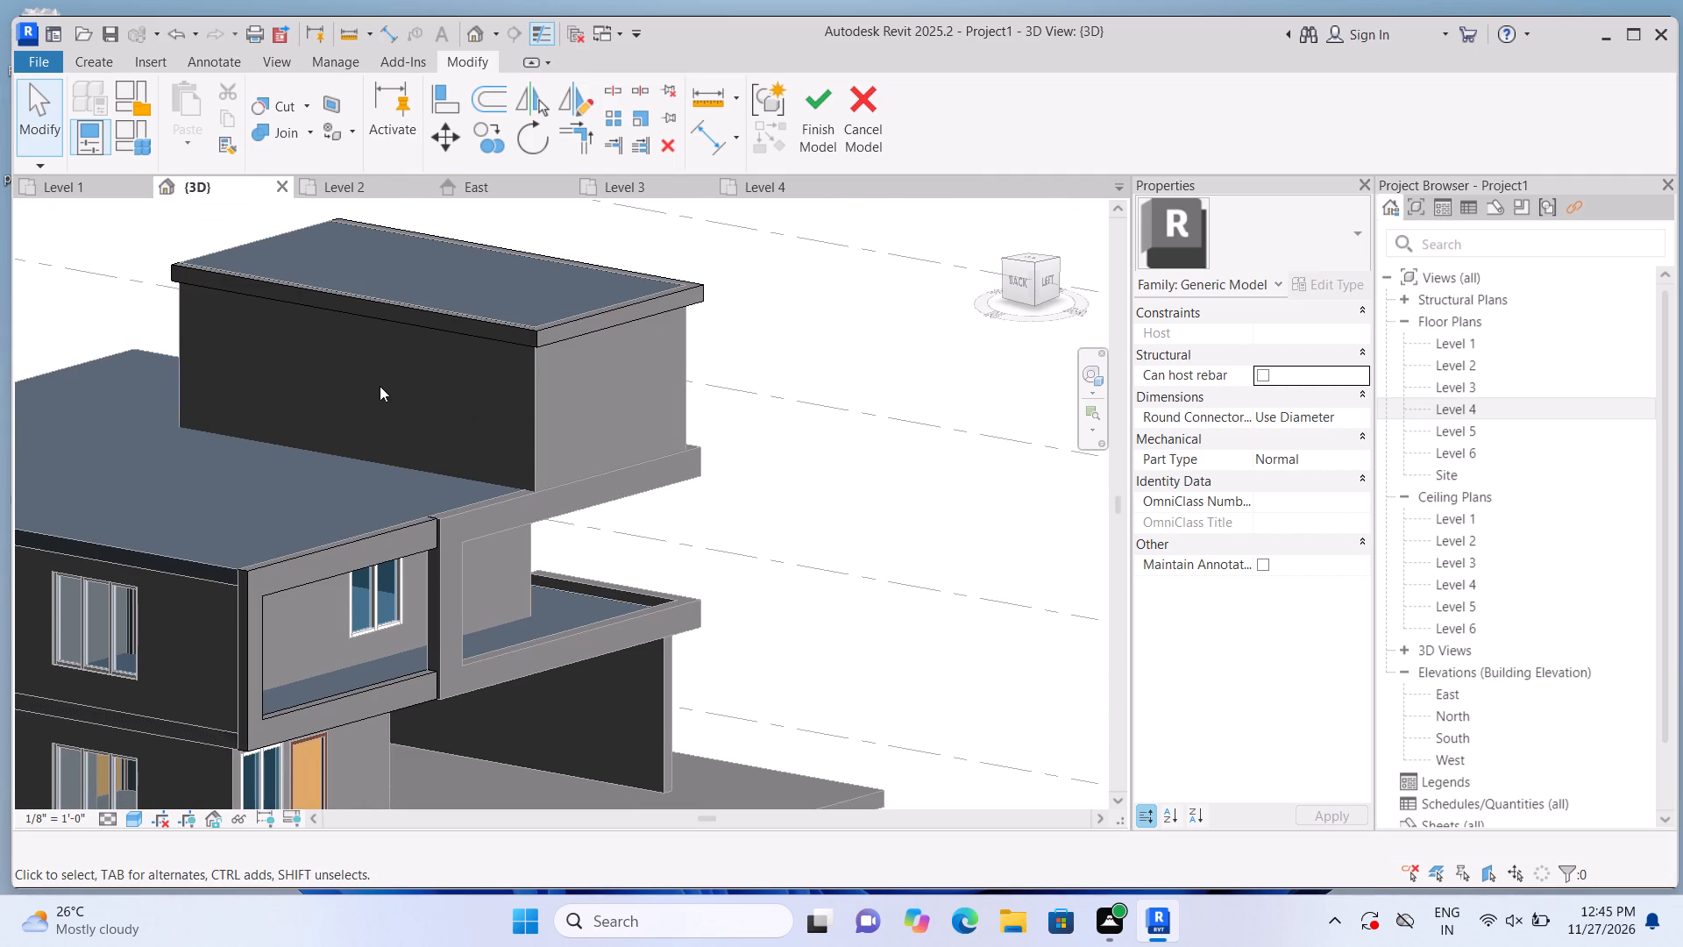
On the upper block's Right roof-edge face, extrude a 9" deep rectangular strip about 14' long covering the roof edge's full height.
middle_click_drag(419, 420, 456, 422)
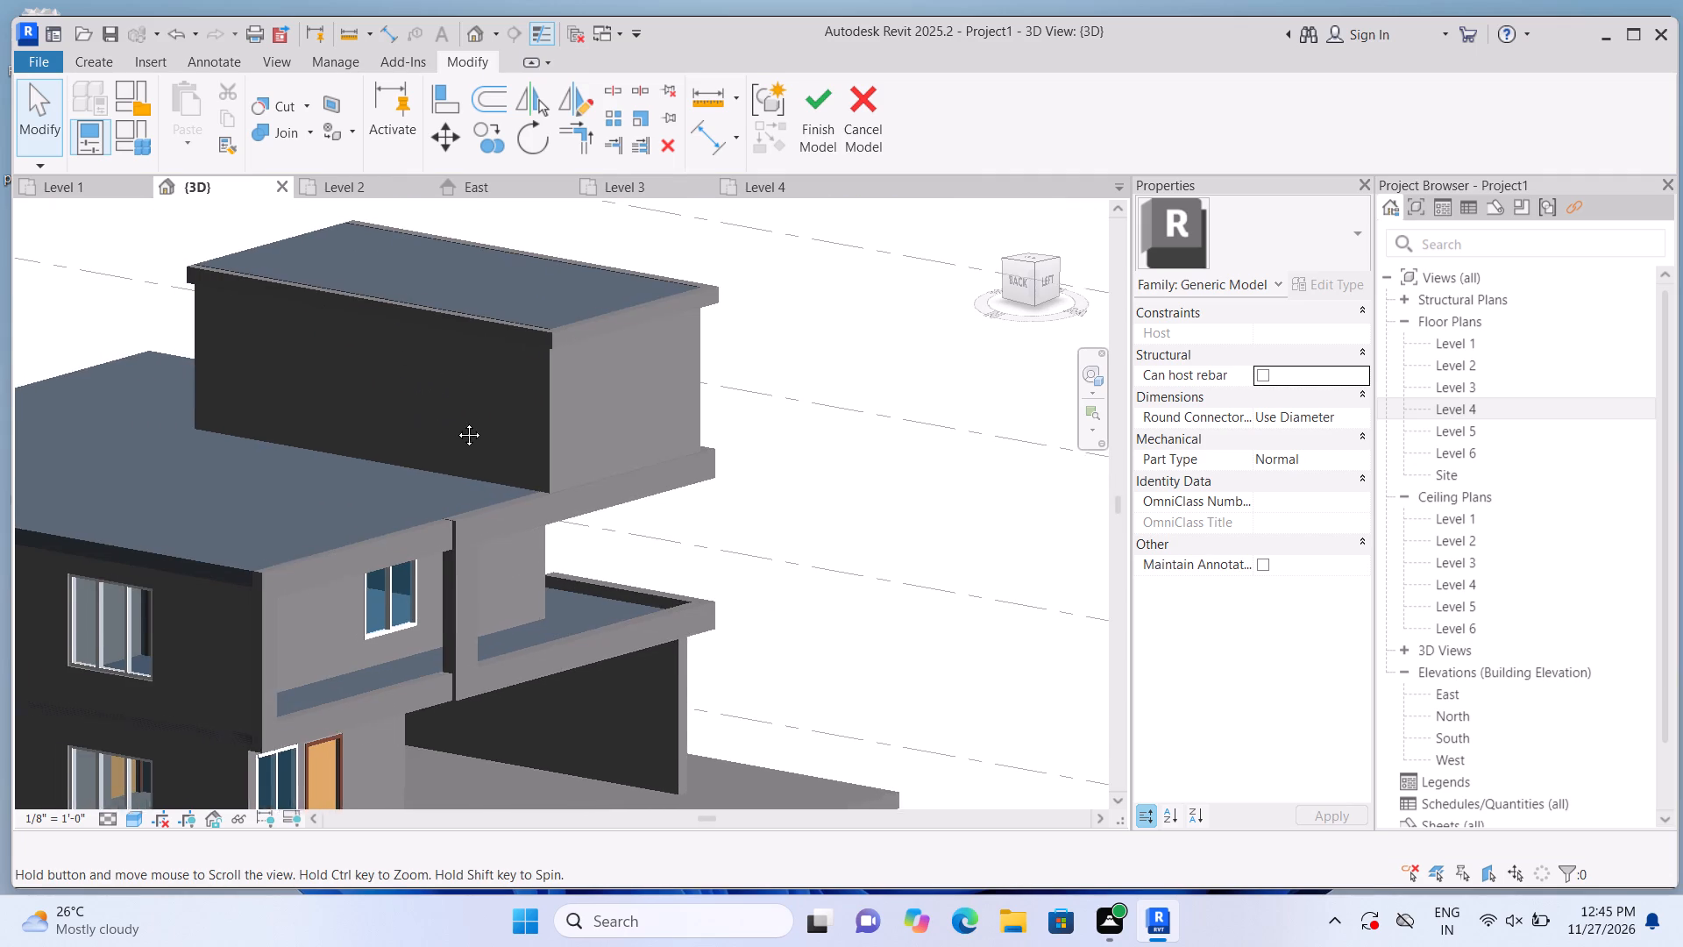
middle_click_drag(456, 422, 483, 423)
middle_click_drag(435, 413, 721, 377, "shift")
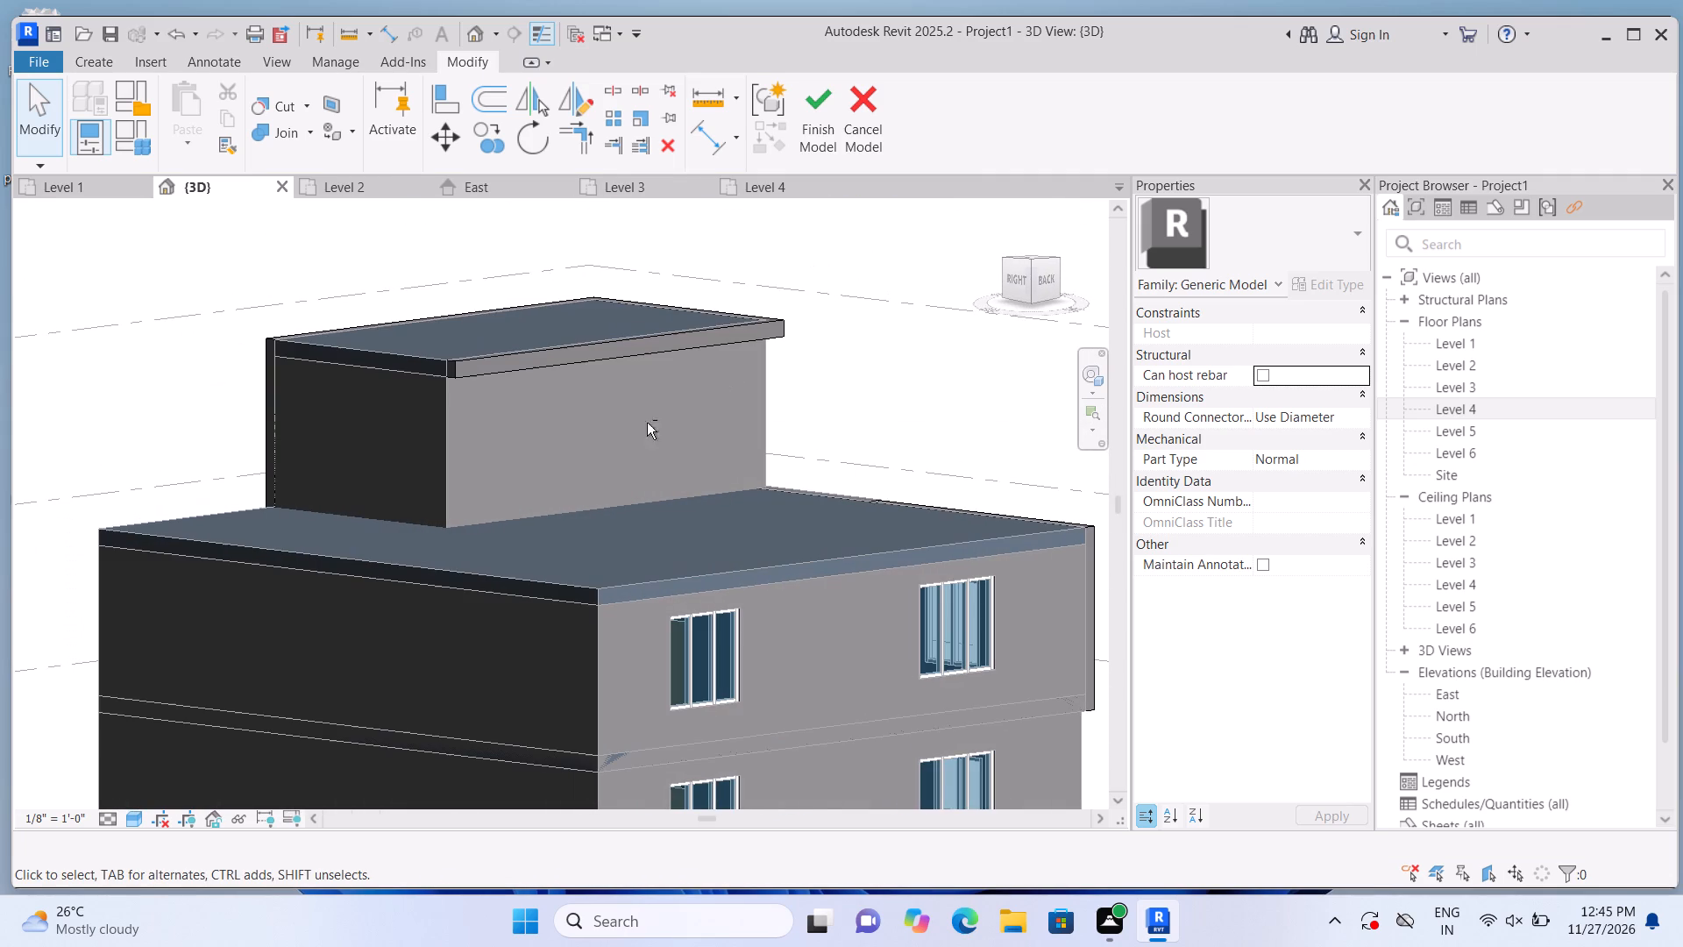
scroll(590, 451, "down", 2)
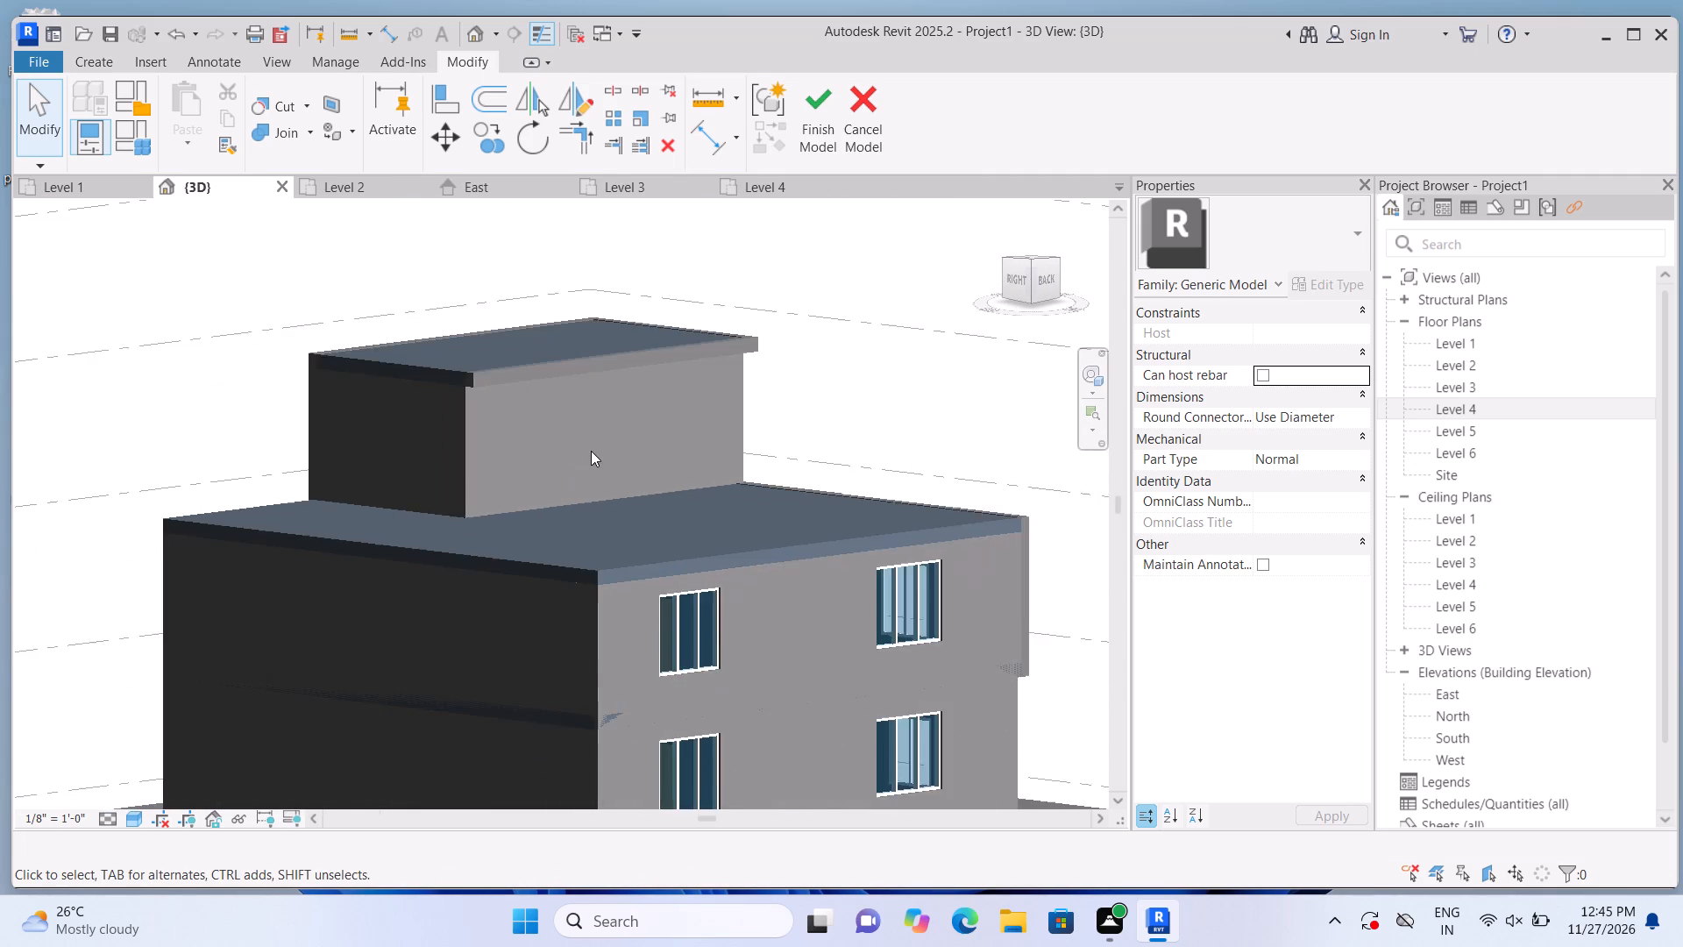
scroll(591, 451, "down", 2)
middle_click_drag(539, 465, 616, 490, "shift")
scroll(597, 475, "up", 3)
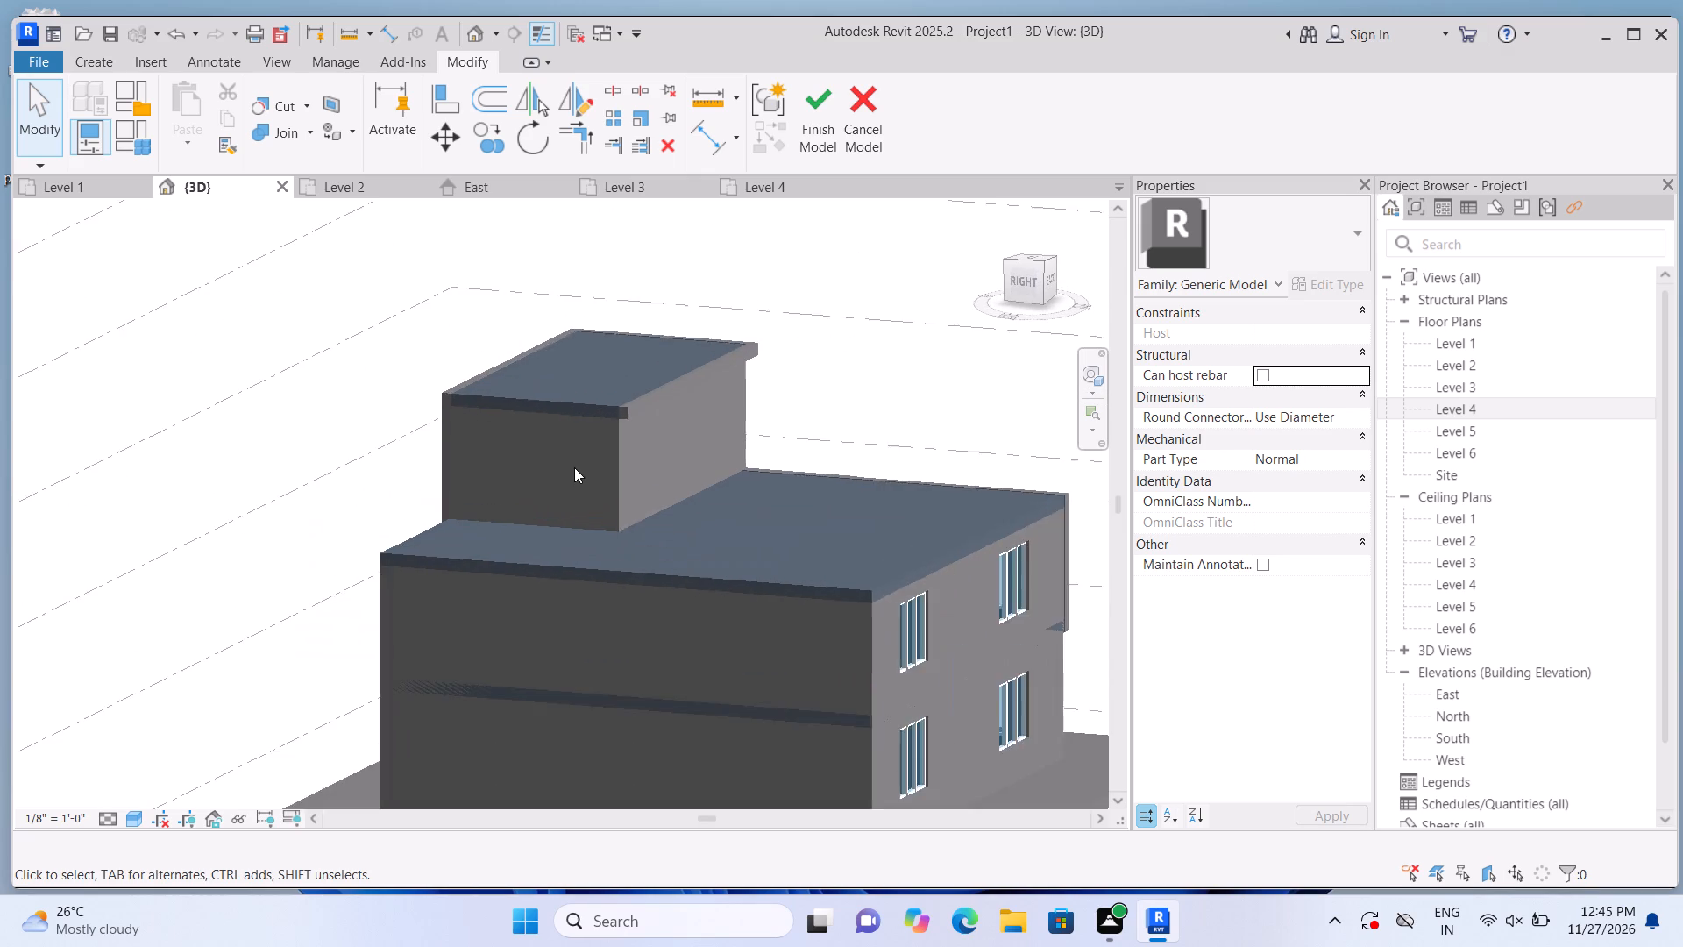
scroll(574, 467, "up", 4)
middle_click_drag(543, 458, 570, 580)
scroll(569, 582, "up", 3)
scroll(195, 459, "up", 1)
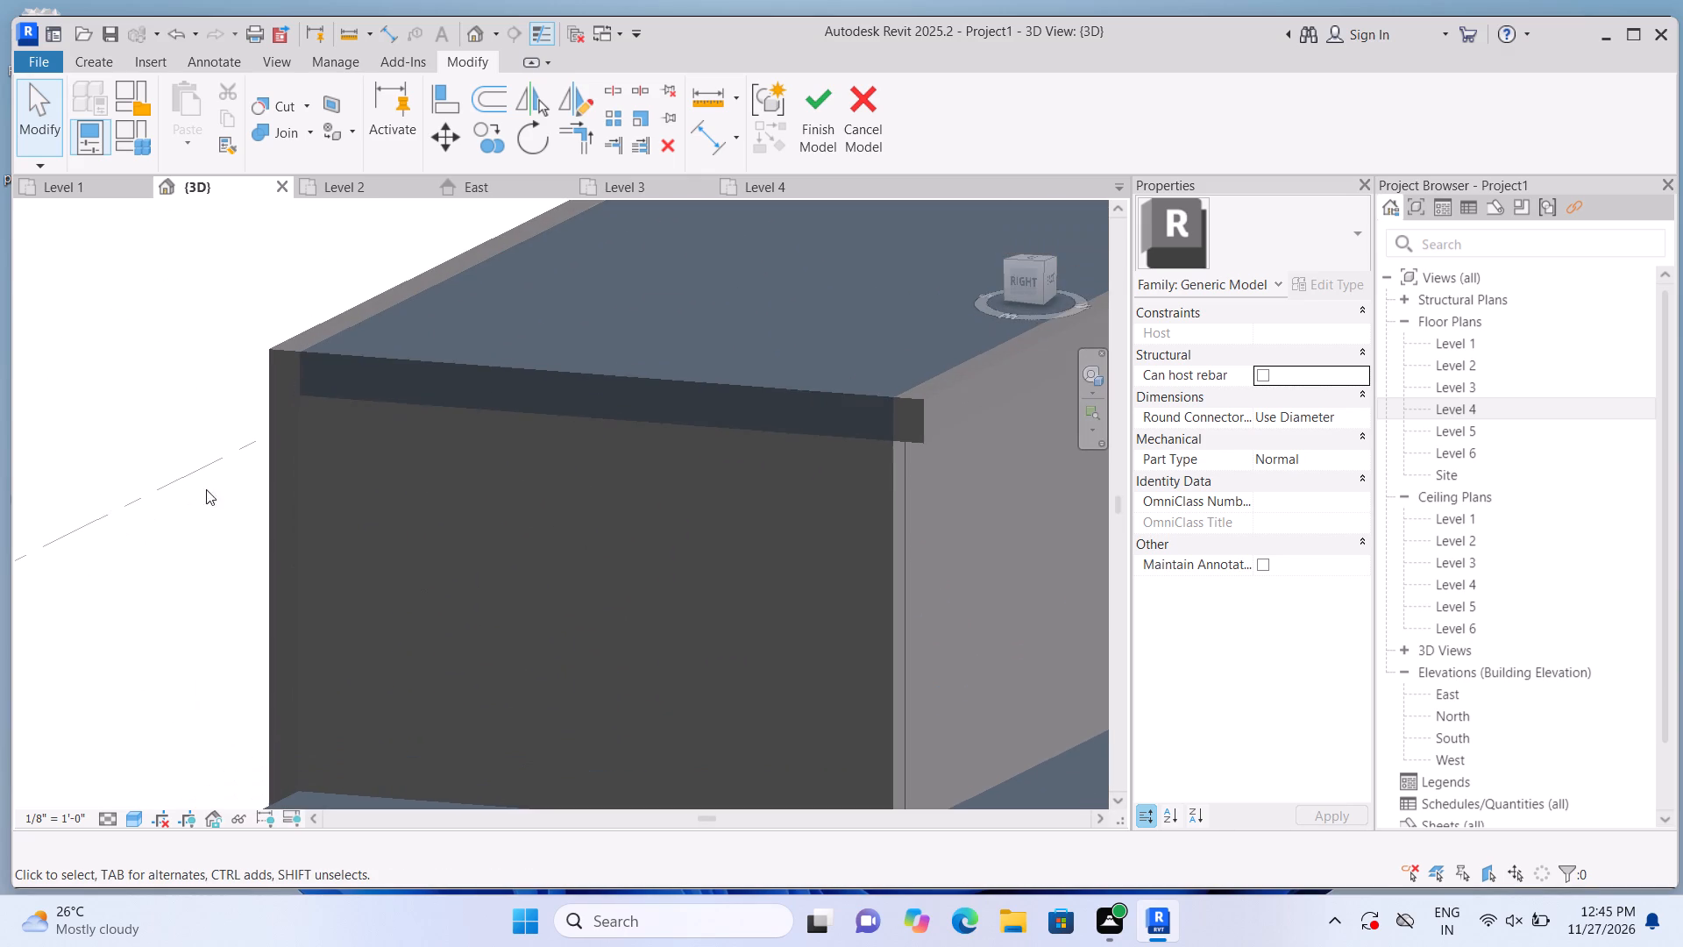
scroll(236, 580, "up", 1)
middle_click_drag(233, 580, 215, 549, "shift")
middle_click_drag(208, 552, 248, 720)
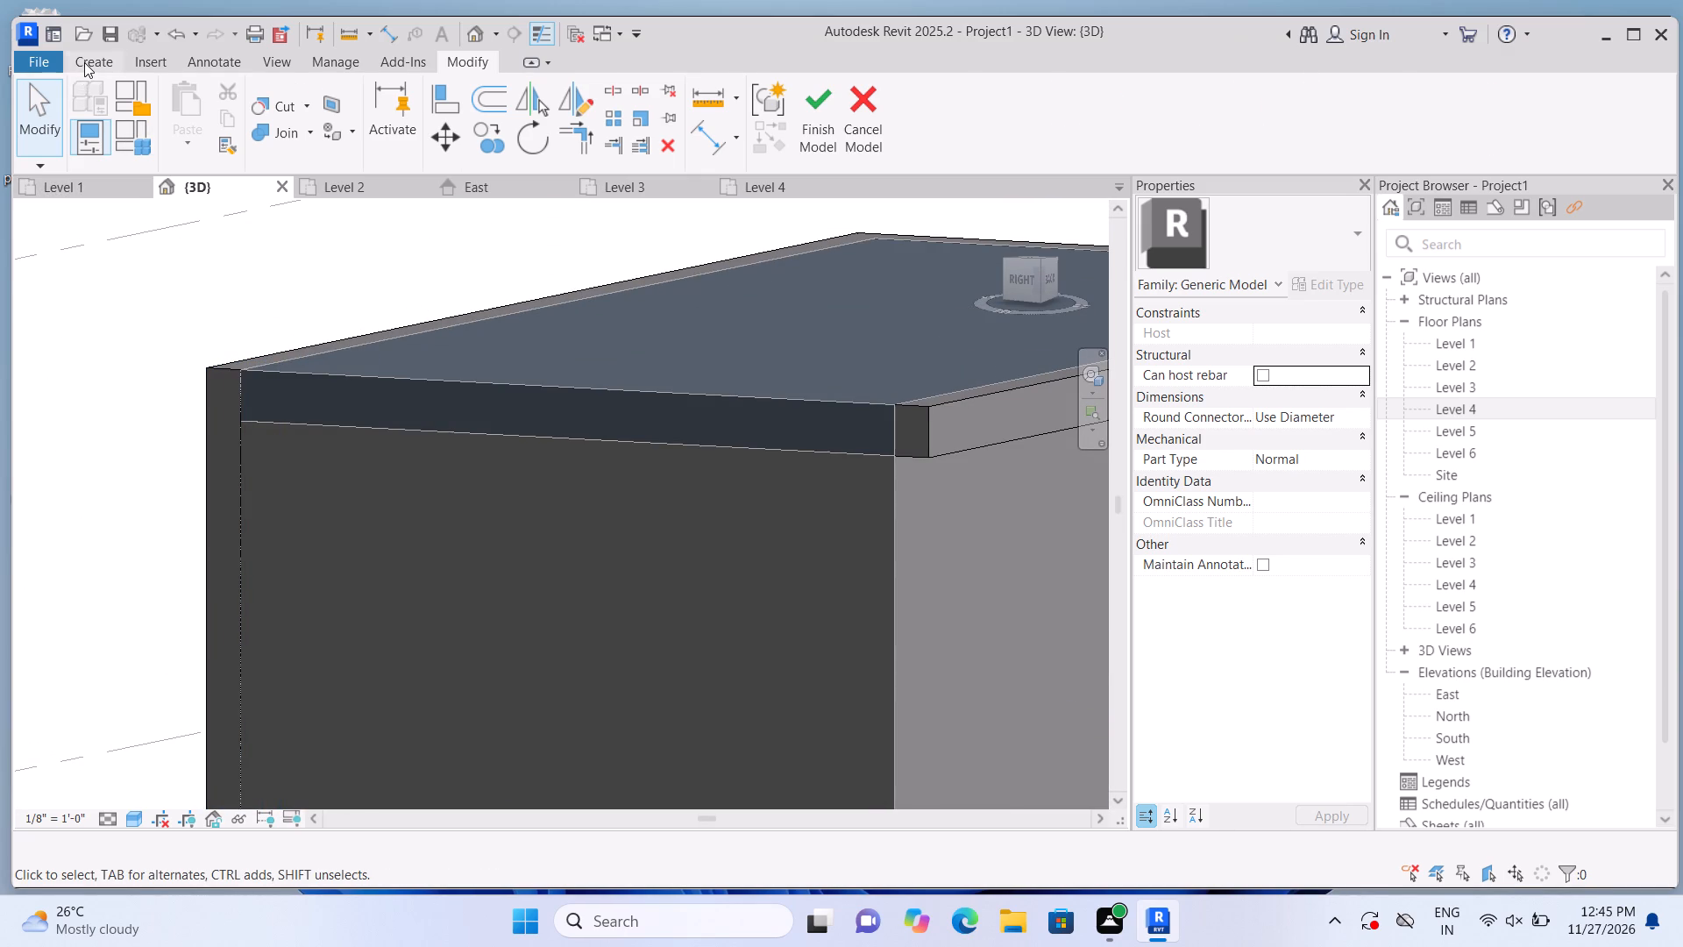
left_click(84, 62)
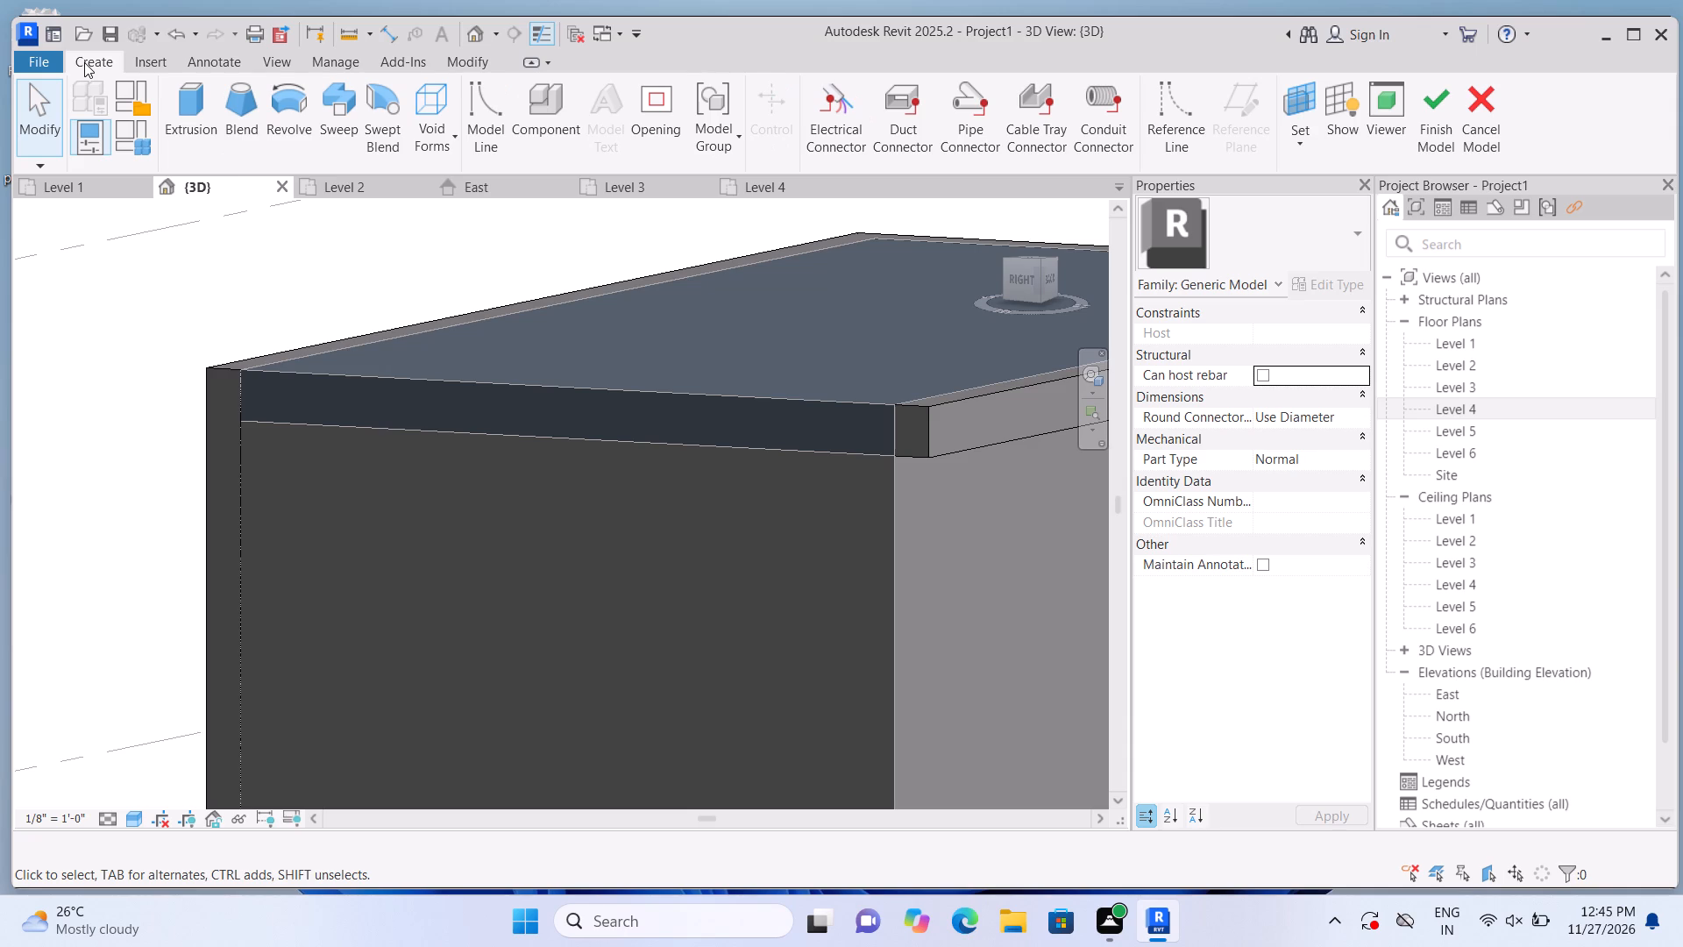
left_click(199, 95)
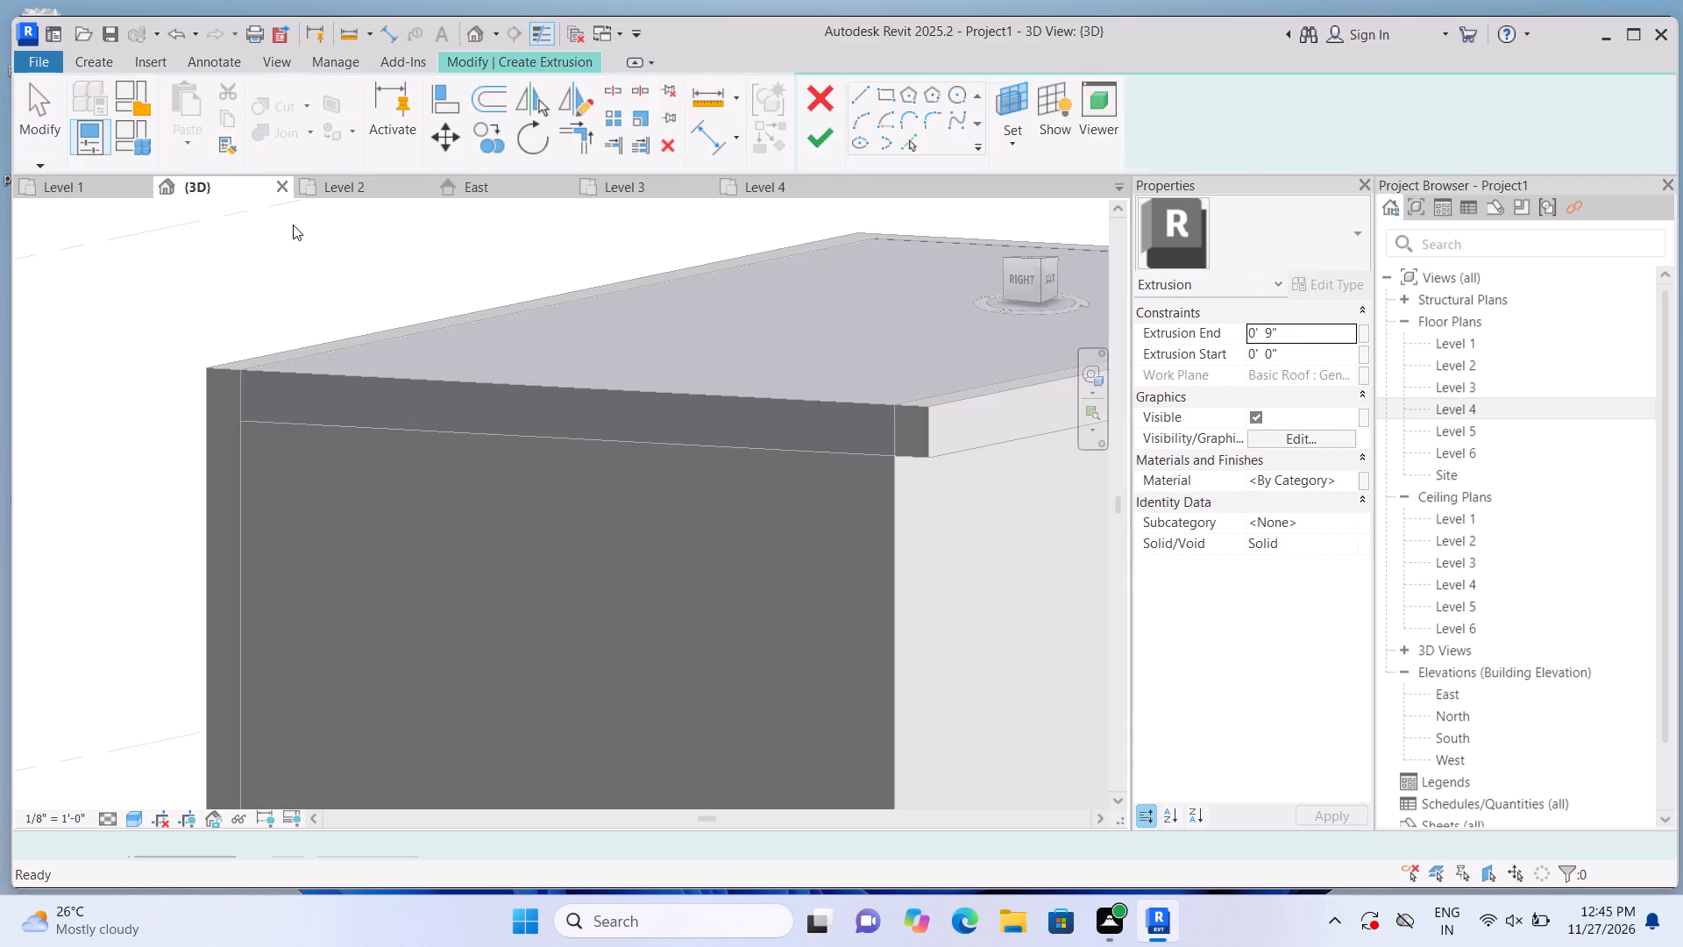
left_click(1143, 146)
left_click(1155, 221)
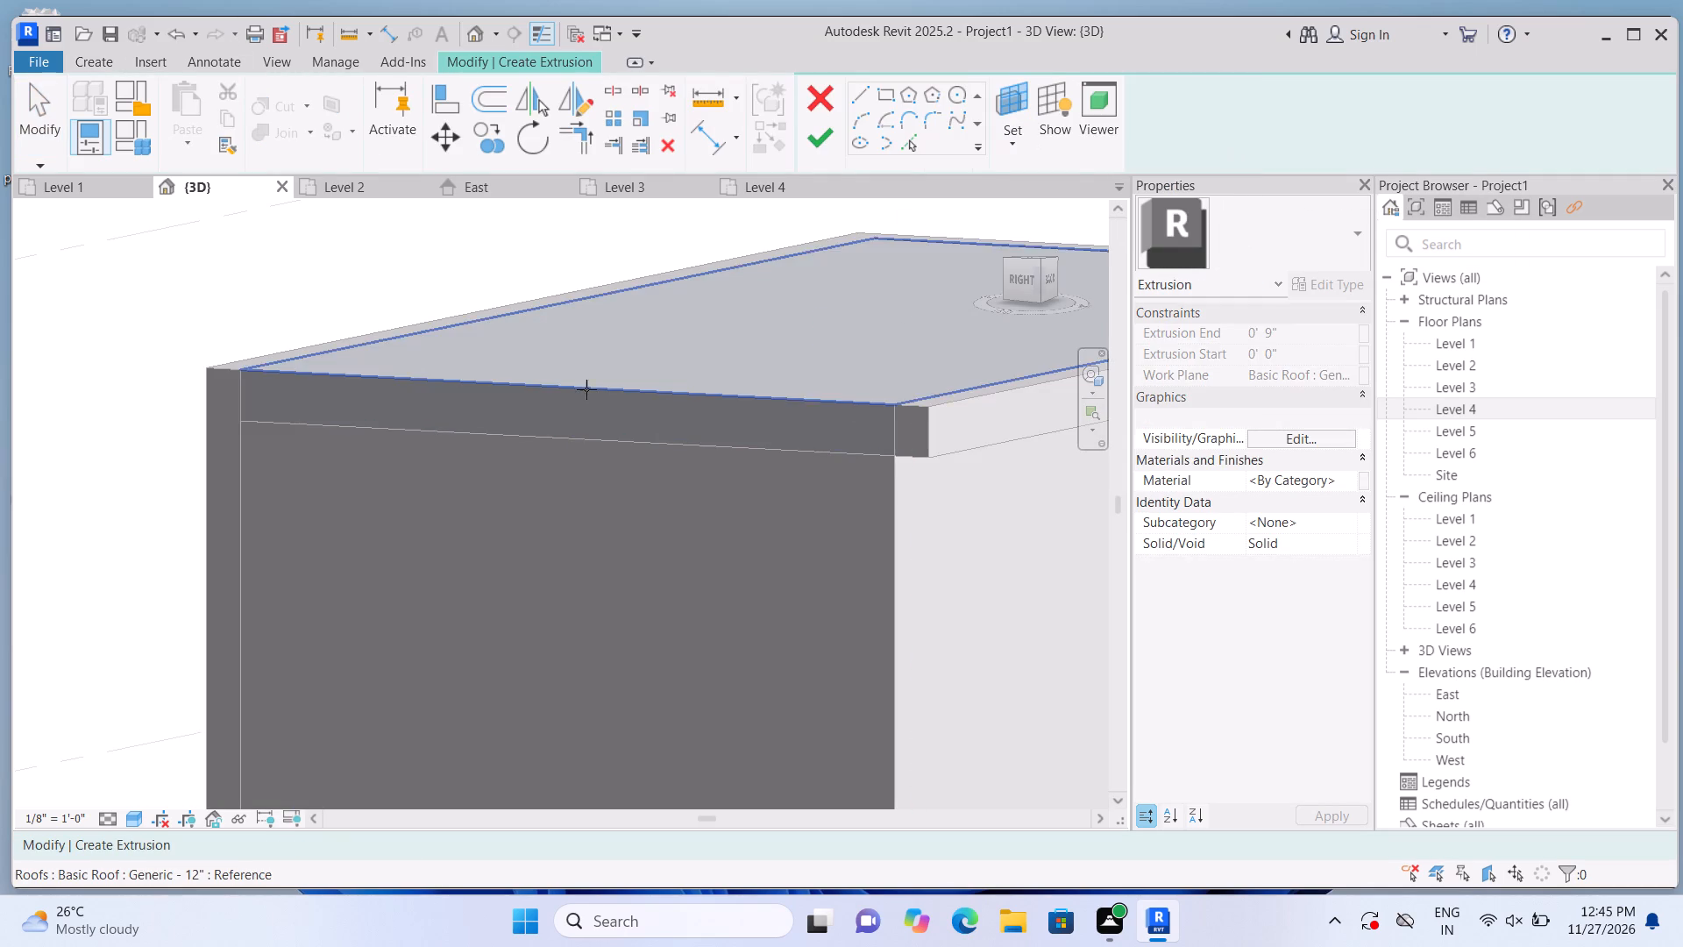
scroll(586, 389, "up", 2)
left_click(602, 416)
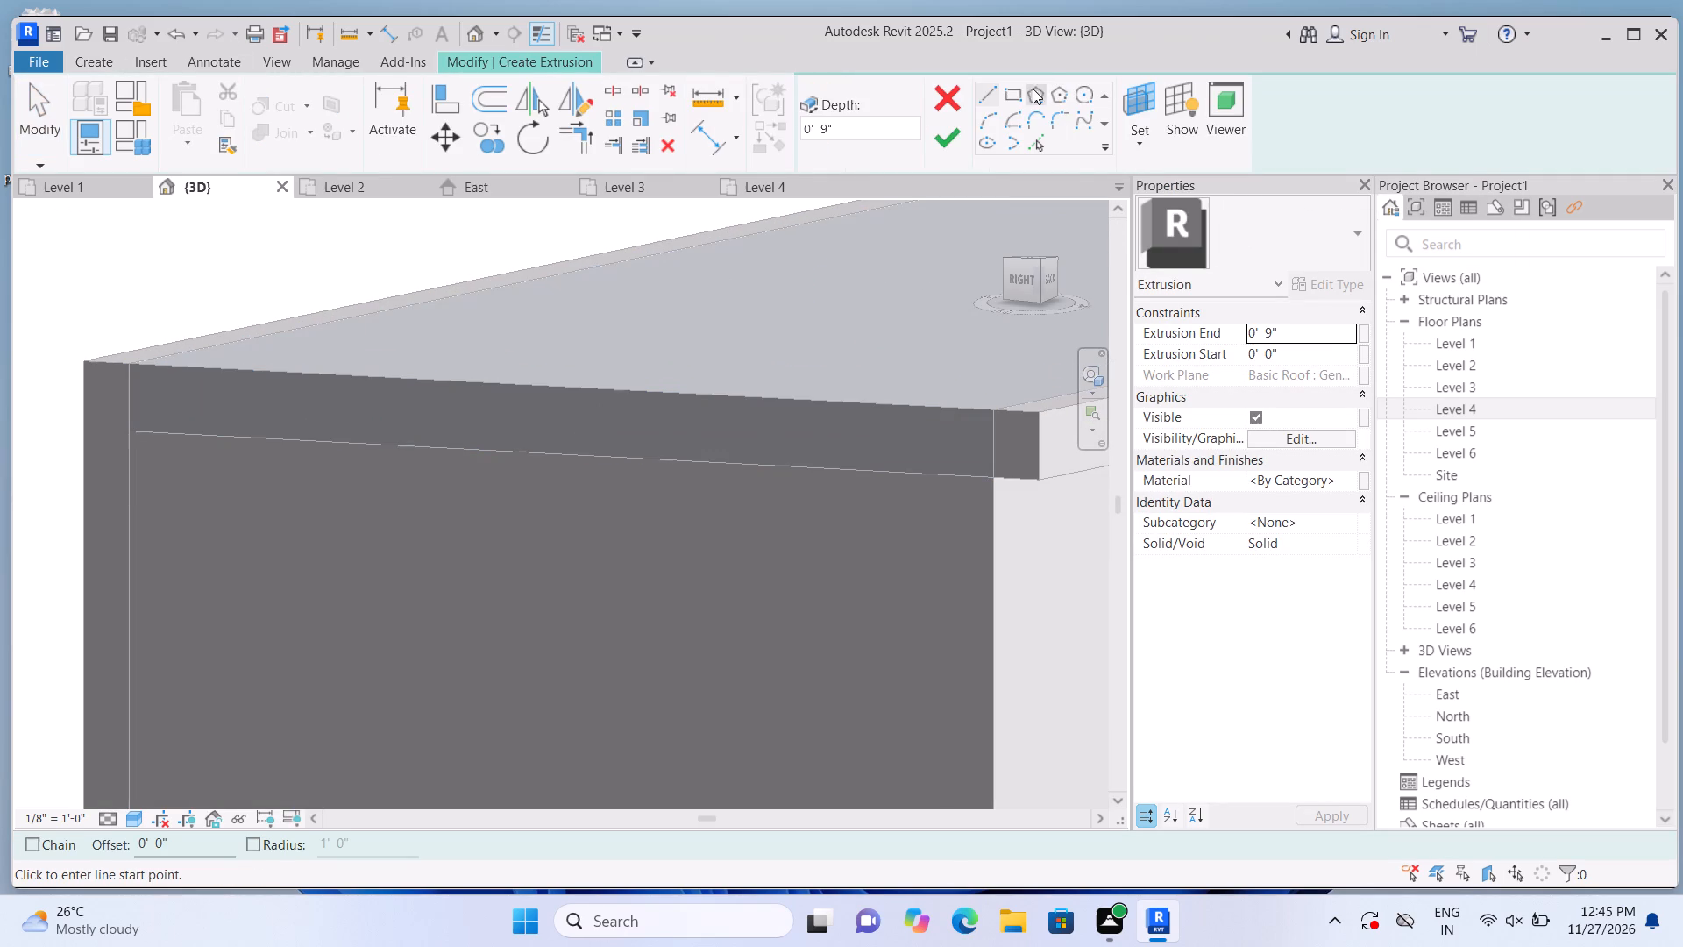
left_click(1012, 103)
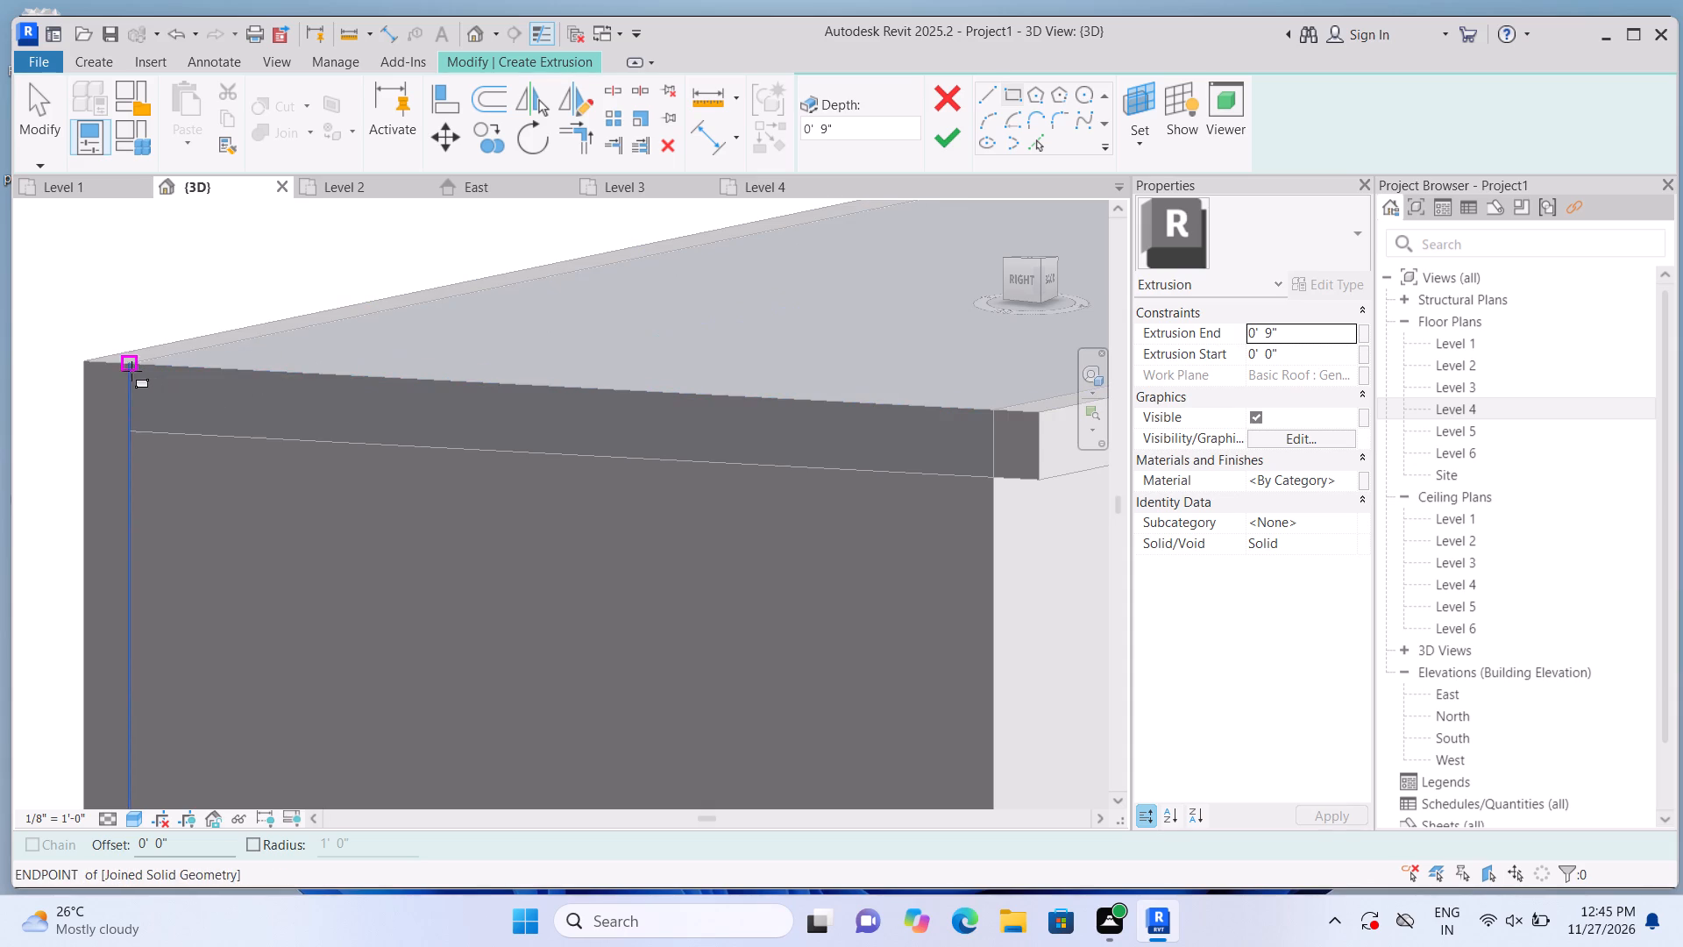
left_click(131, 371)
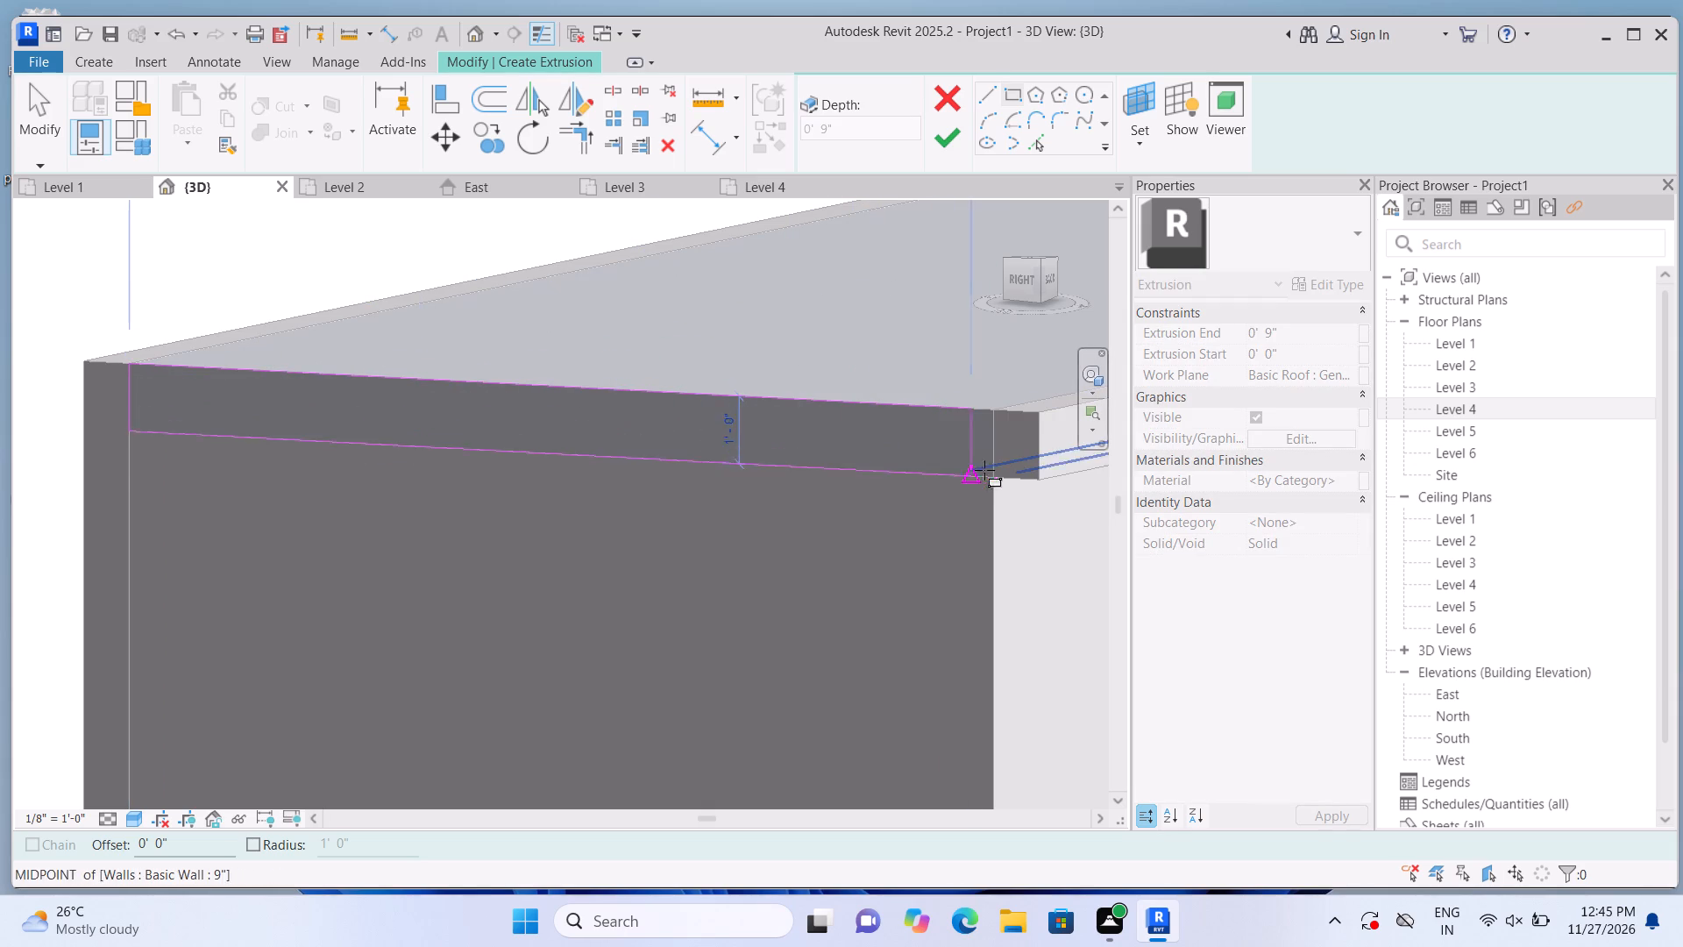
left_click(998, 474)
left_click(941, 138)
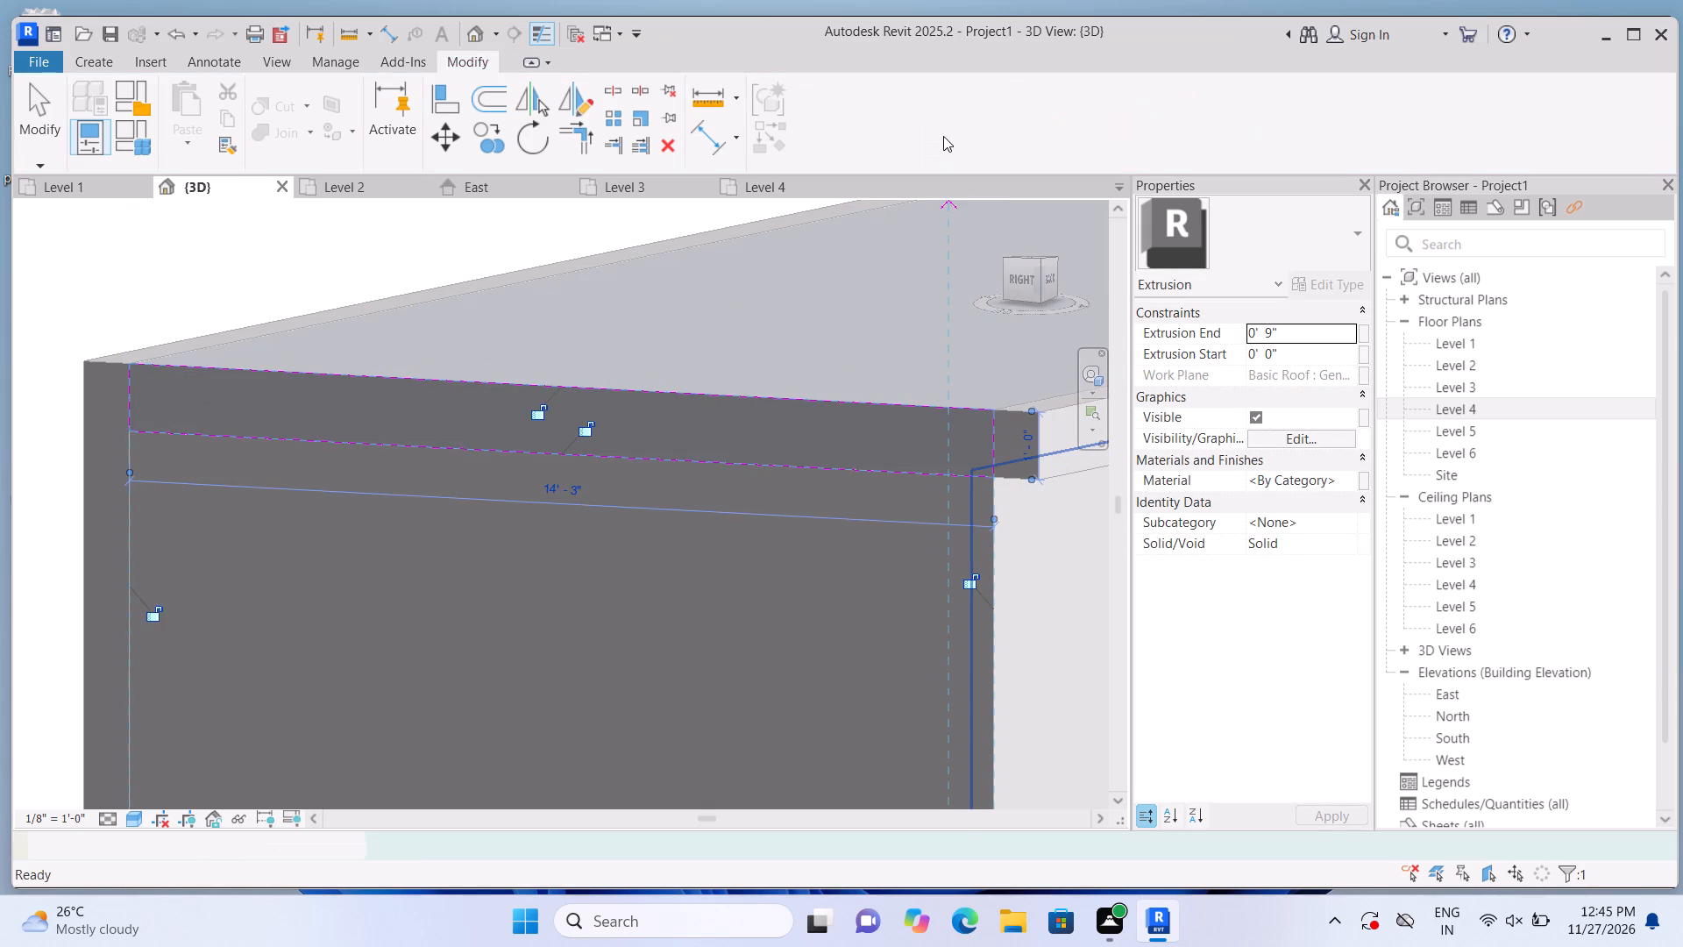
Stretch the Back roof-edge strip's end at the Right corner out to the outer face of the Right roof-edge strip.
middle_click_drag(760, 404, 501, 423)
left_click(763, 463)
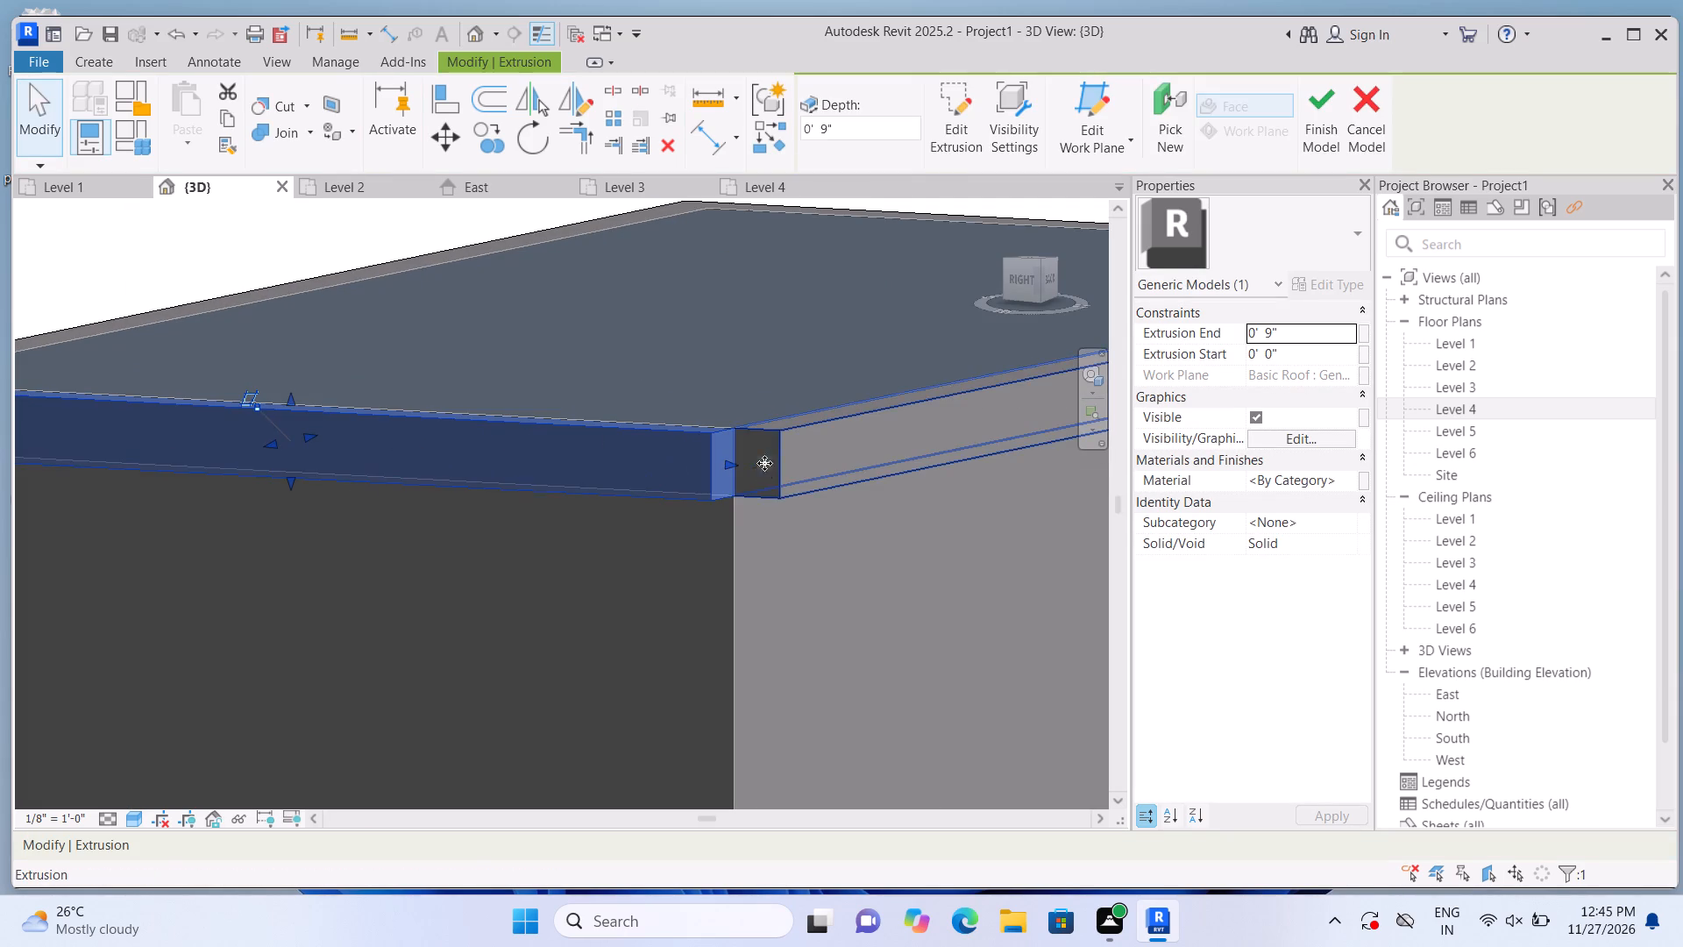
scroll(761, 466, "up", 3)
left_click_drag(750, 453, 721, 462)
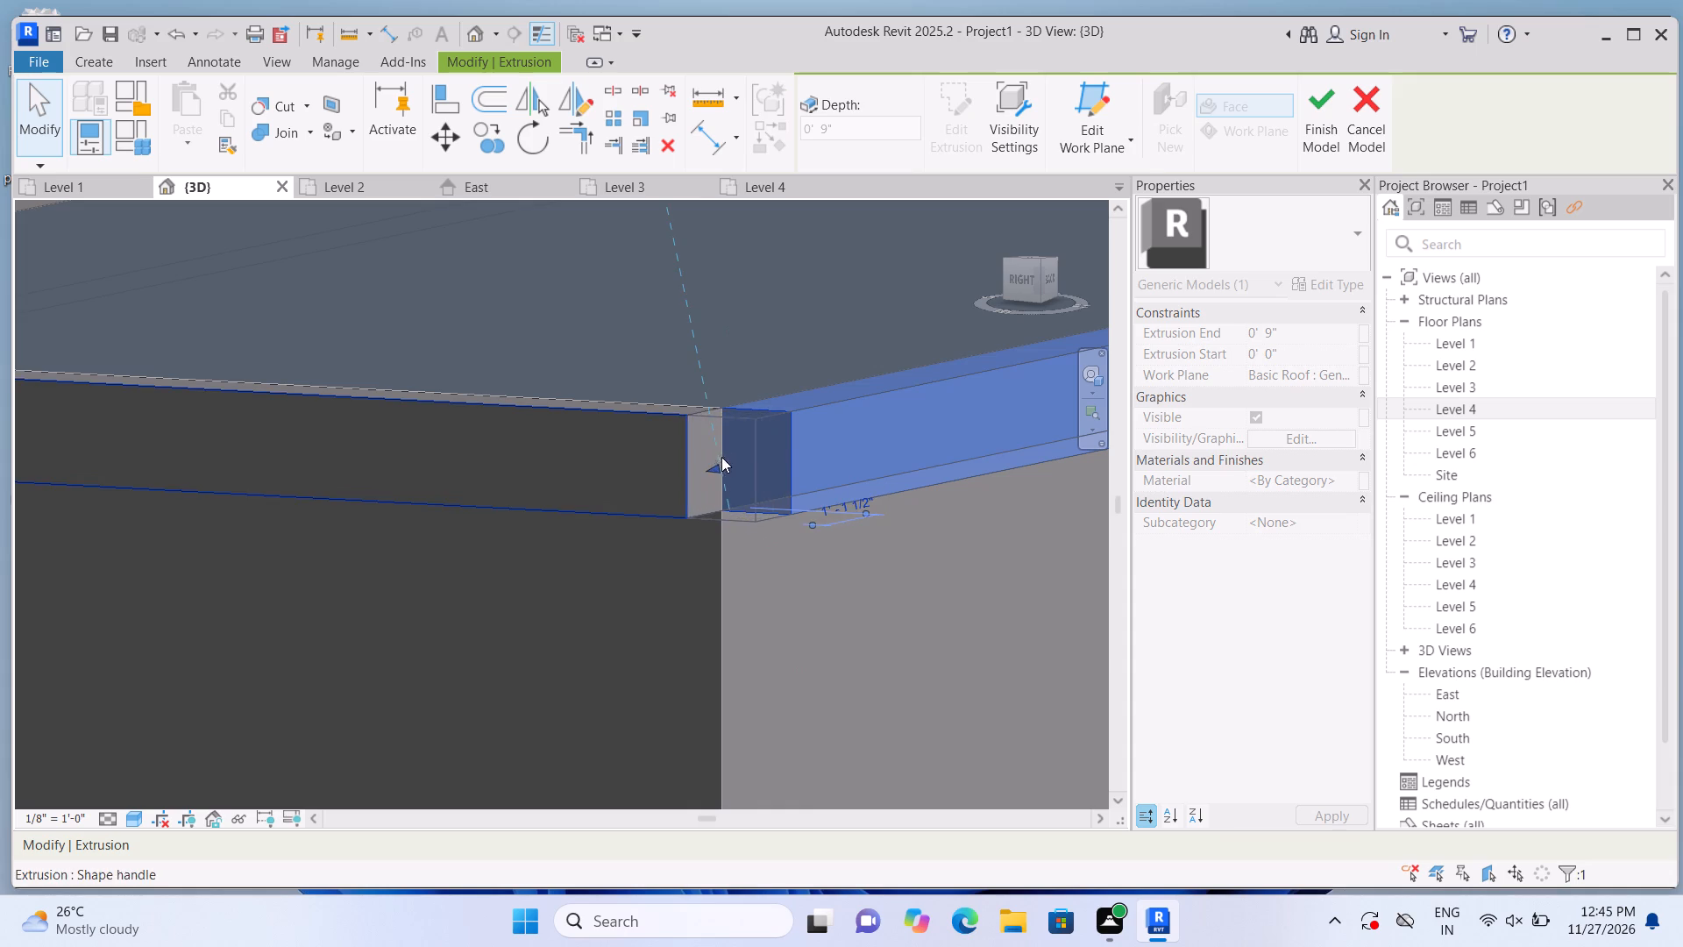
Join the geometry of the upper block's Right and Back roof-edge strips at their shared corner.
left_click(312, 134)
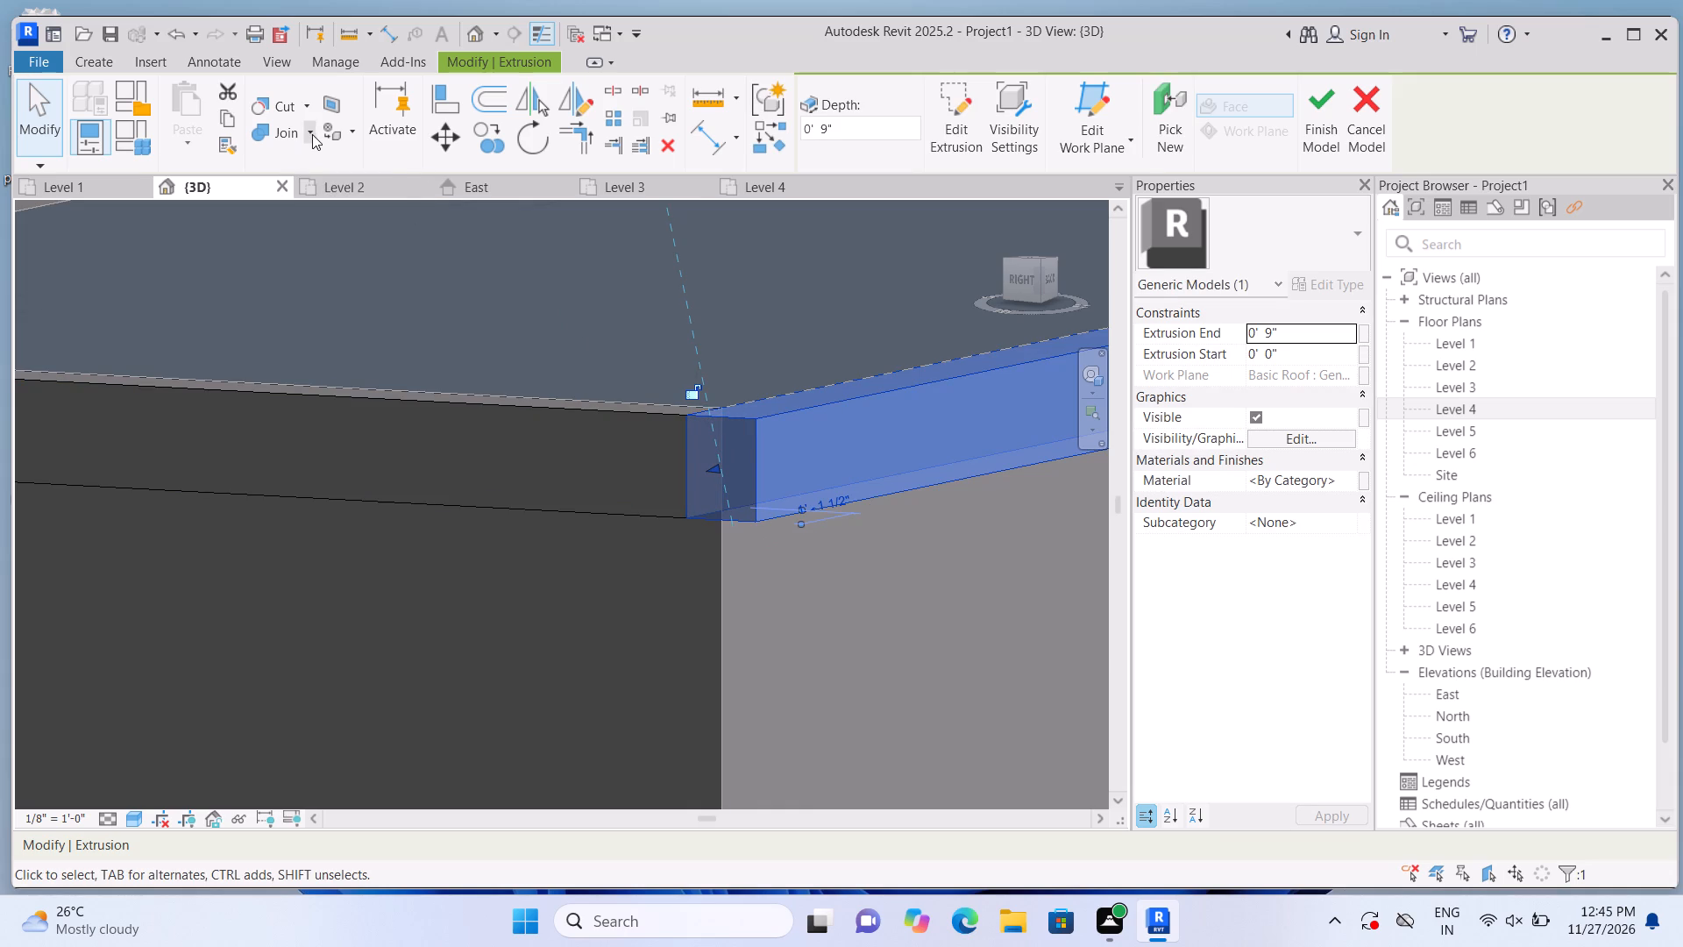
left_click(322, 168)
left_click(540, 471)
left_click(860, 460)
Stretch the Right roof-edge strip's end at the Front corner out to the outer face of the Front roof-edge strip.
scroll(940, 417, "down", 2)
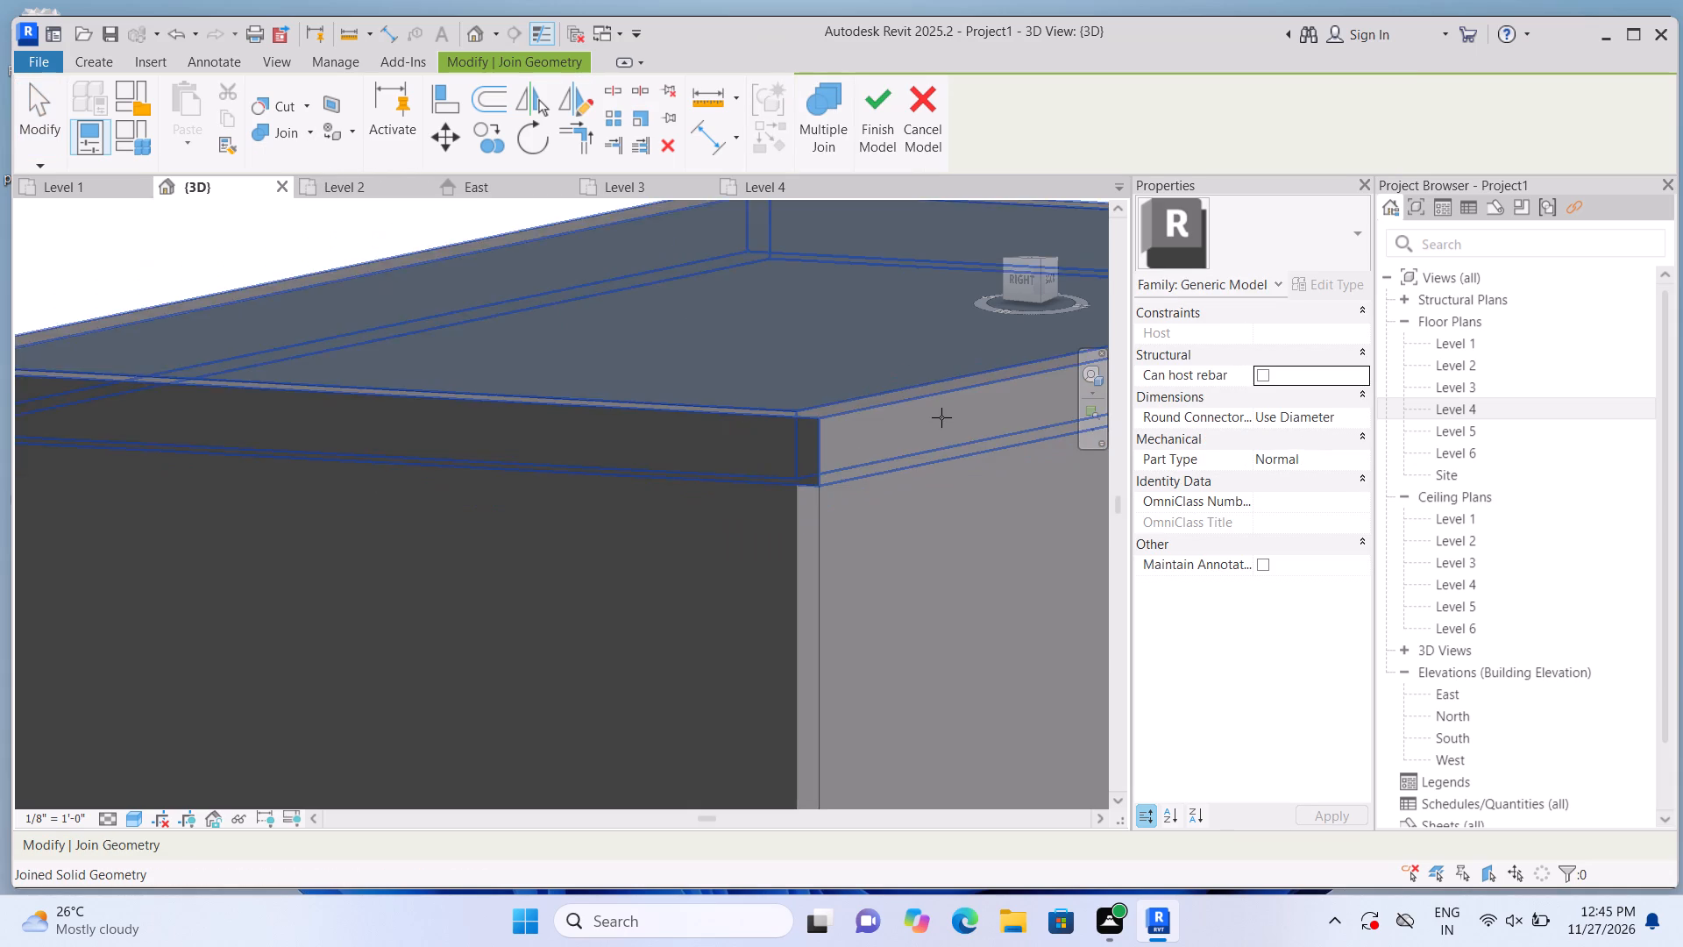
scroll(941, 417, "down", 8)
middle_click_drag(53, 561, 160, 596, "shift")
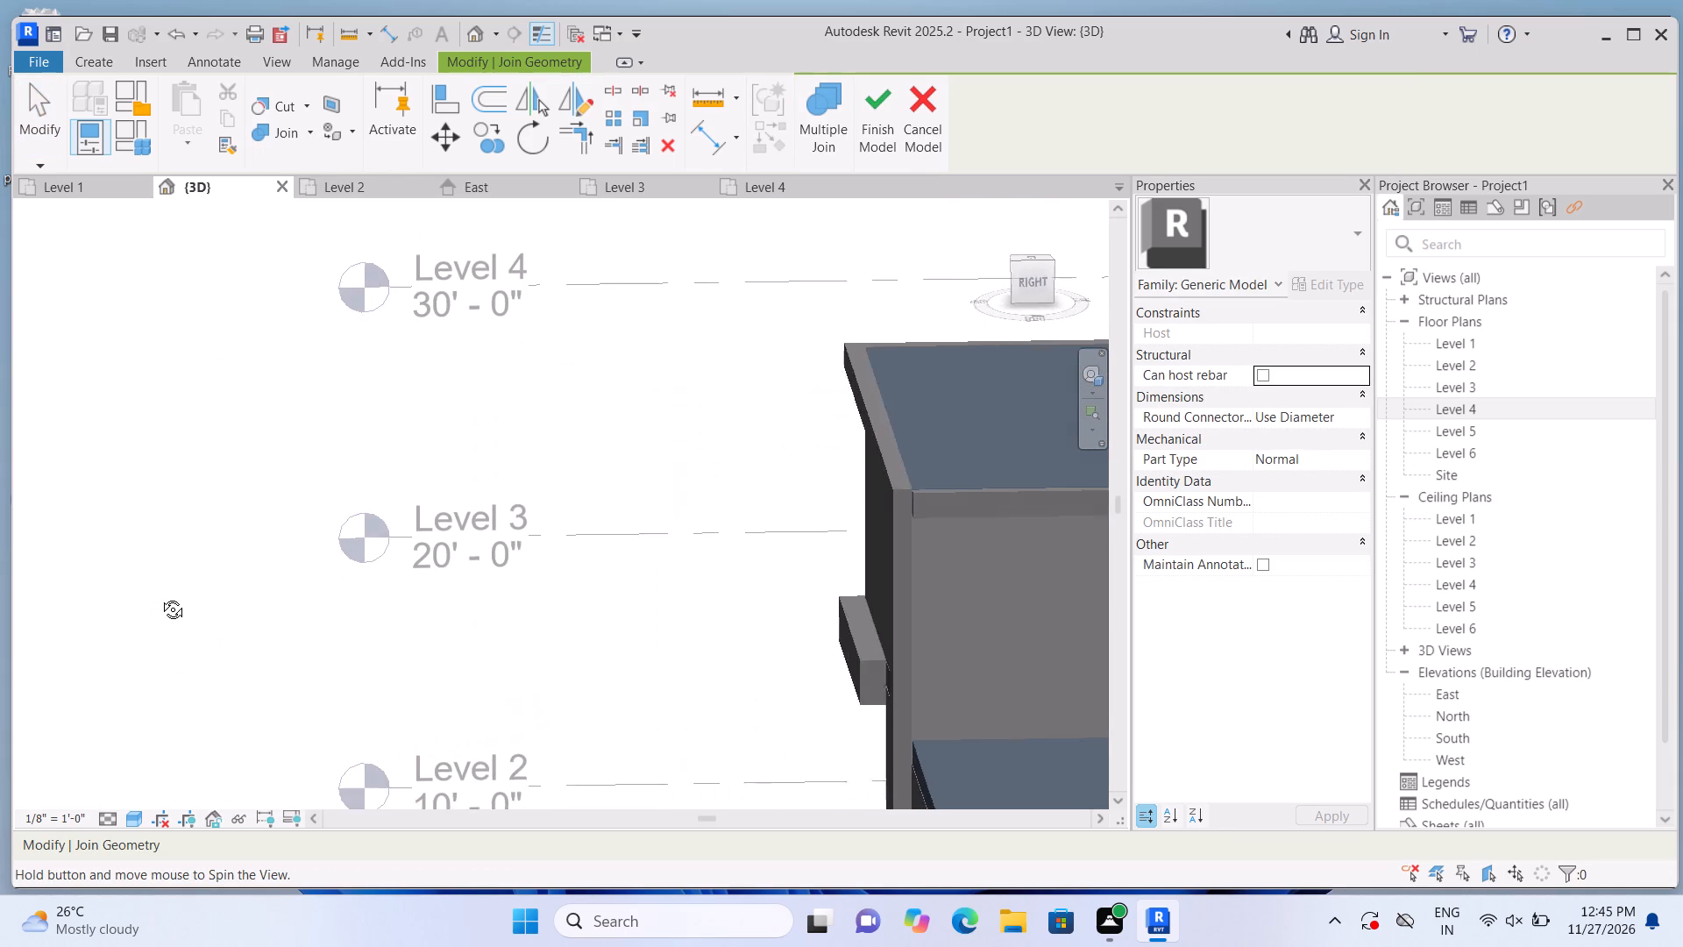
middle_click_drag(160, 596, 166, 602, "shift")
middle_click_drag(176, 596, 34, 516)
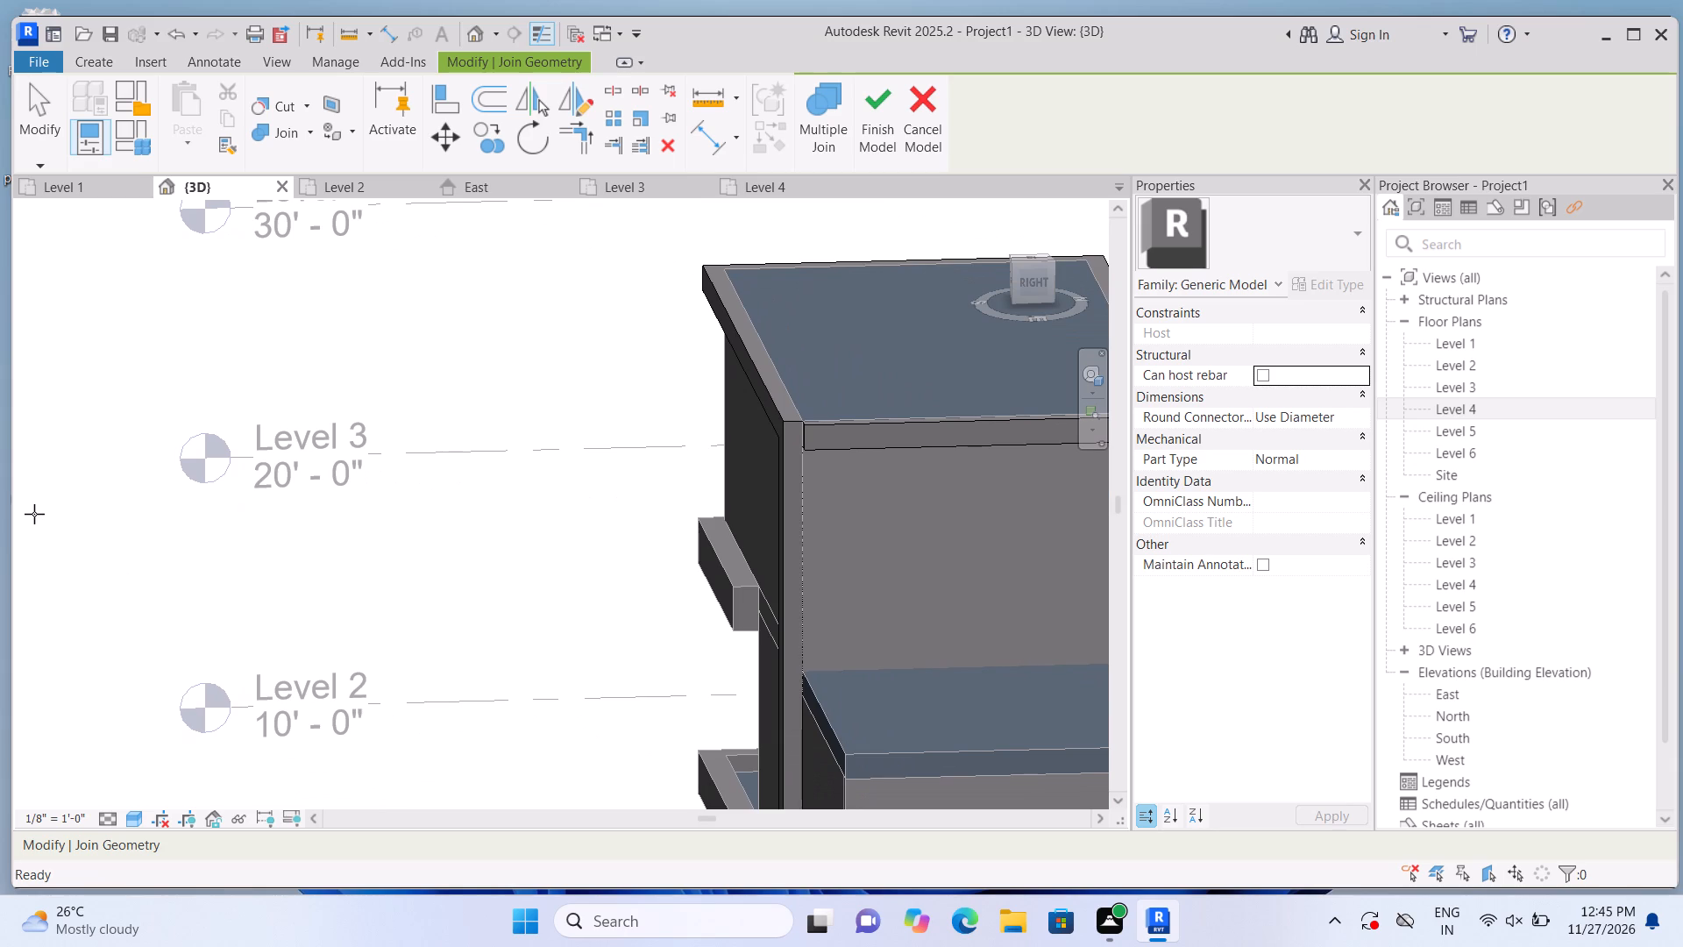
scroll(25, 528, "down", 1)
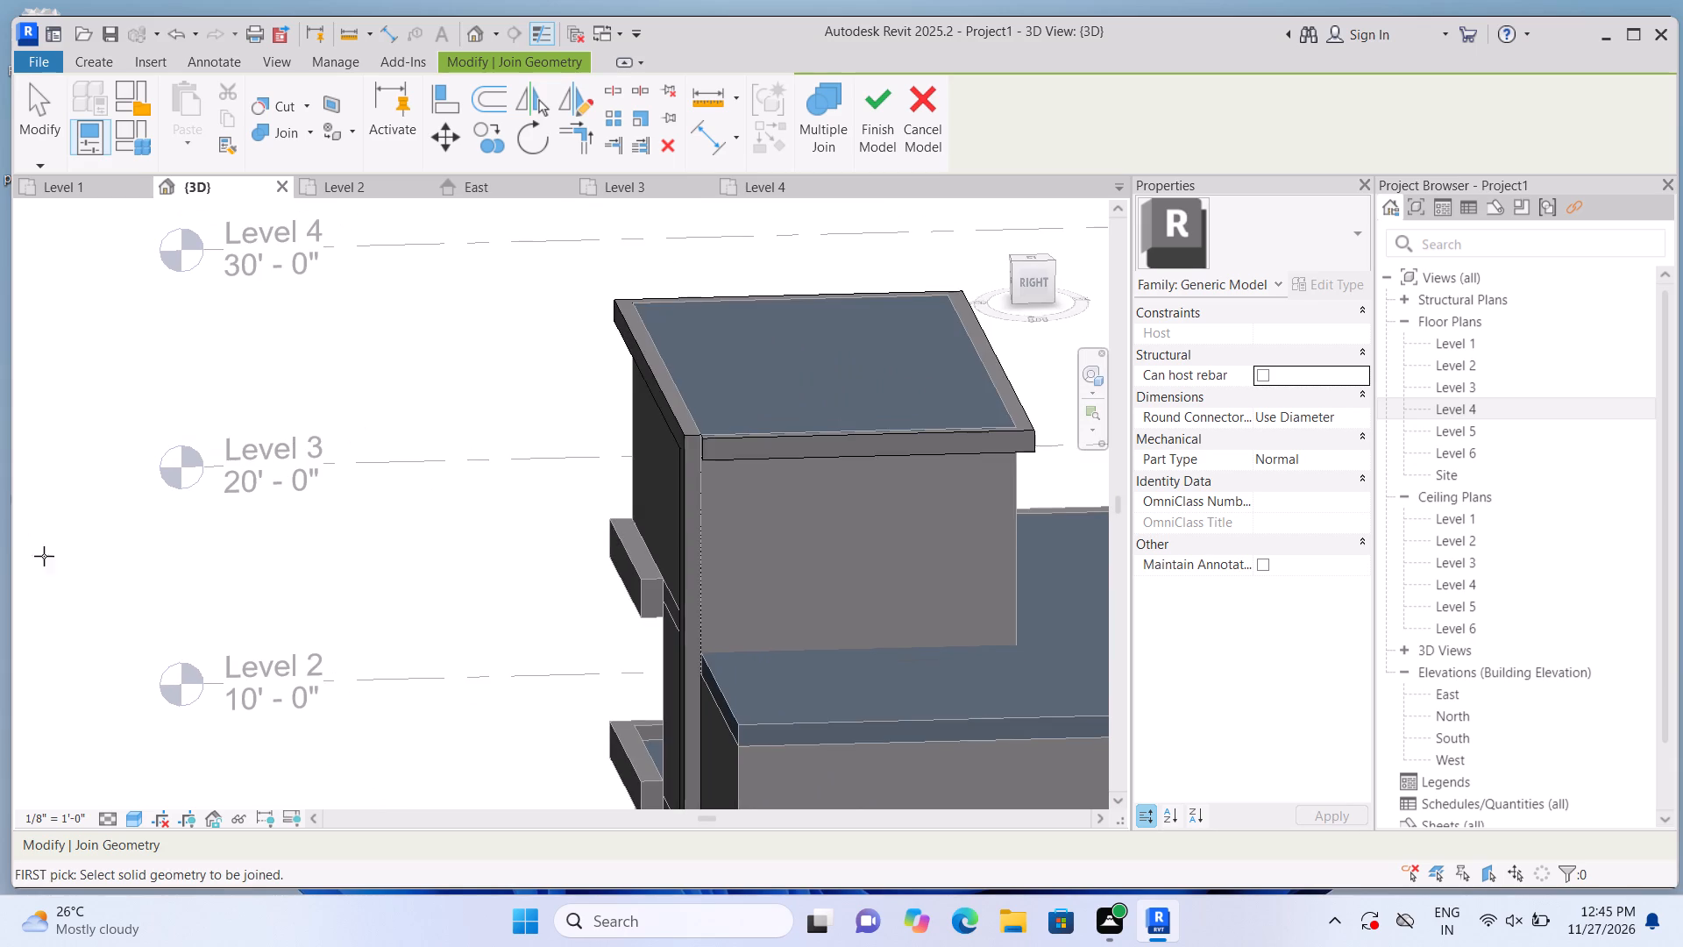
middle_click_drag(107, 653, 53, 636)
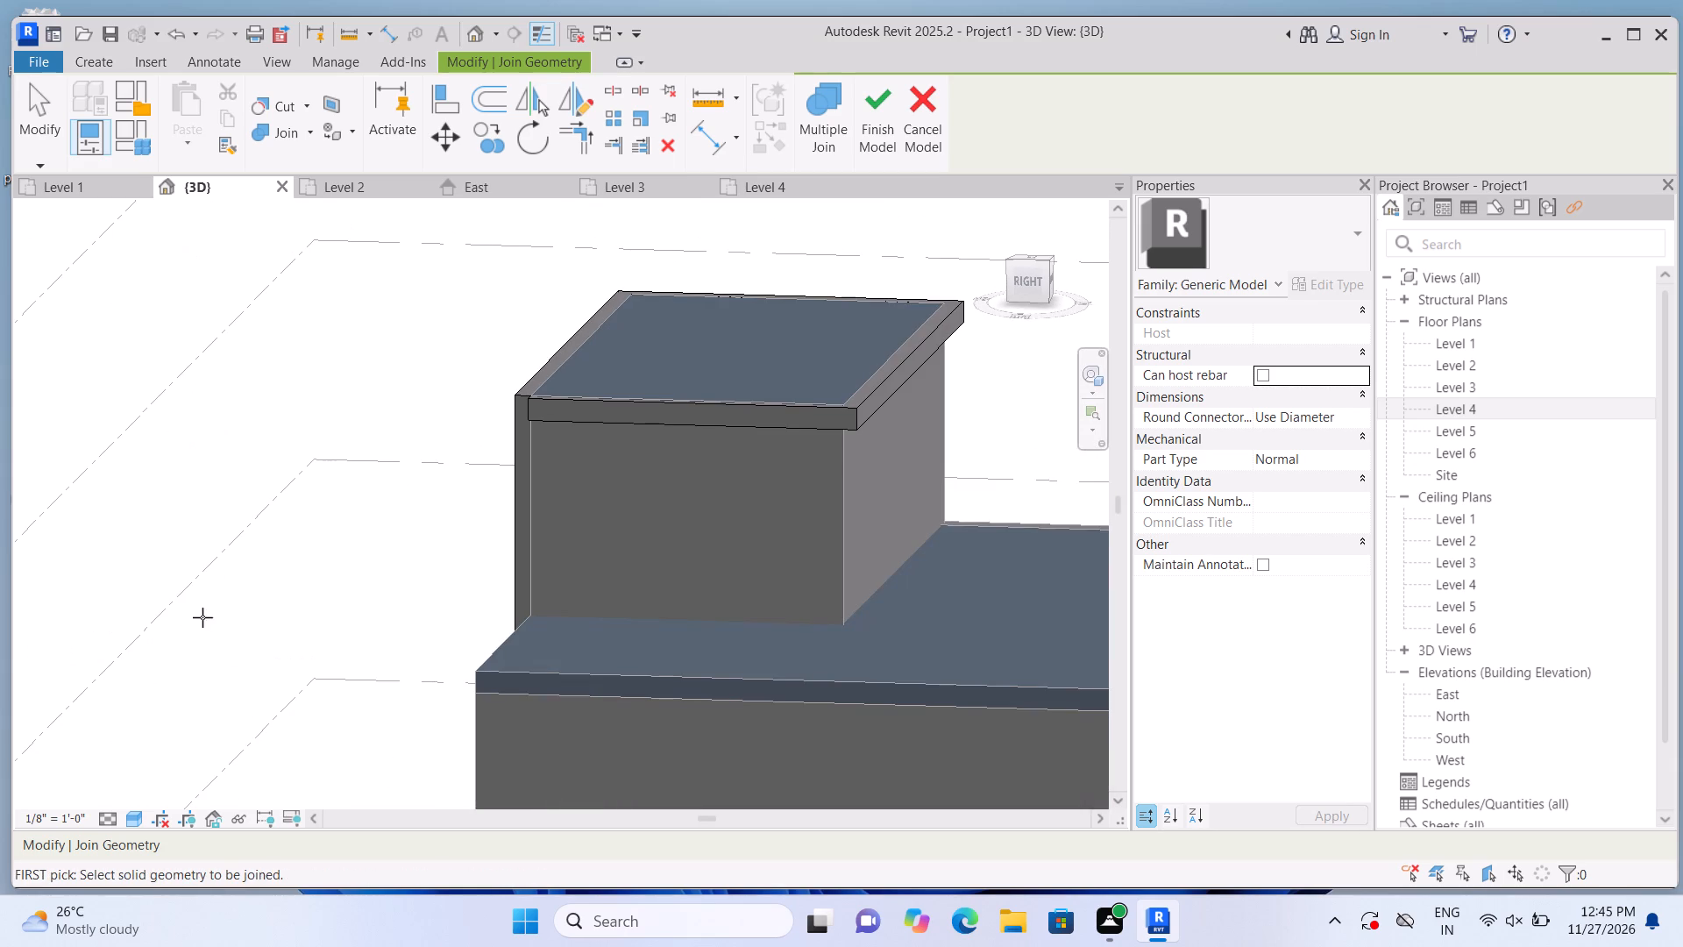
middle_click_drag(185, 629, 233, 637, "shift")
middle_click_drag(219, 673, 150, 679)
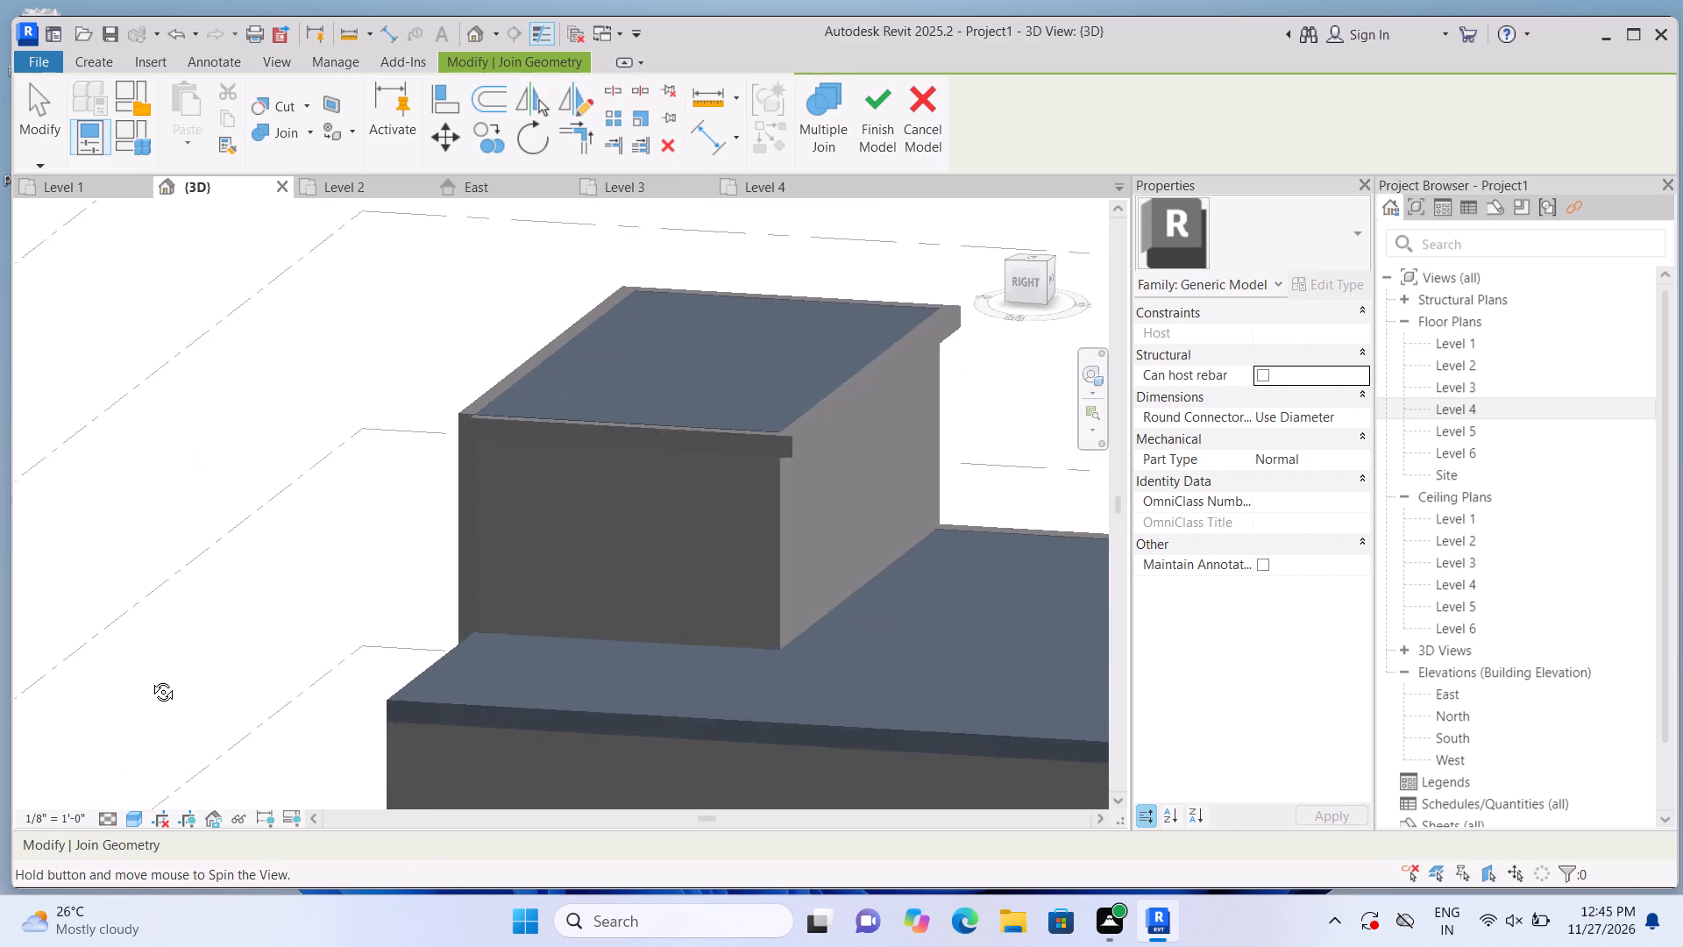
middle_click_drag(150, 679, 132, 682)
middle_click_drag(164, 666, 191, 722)
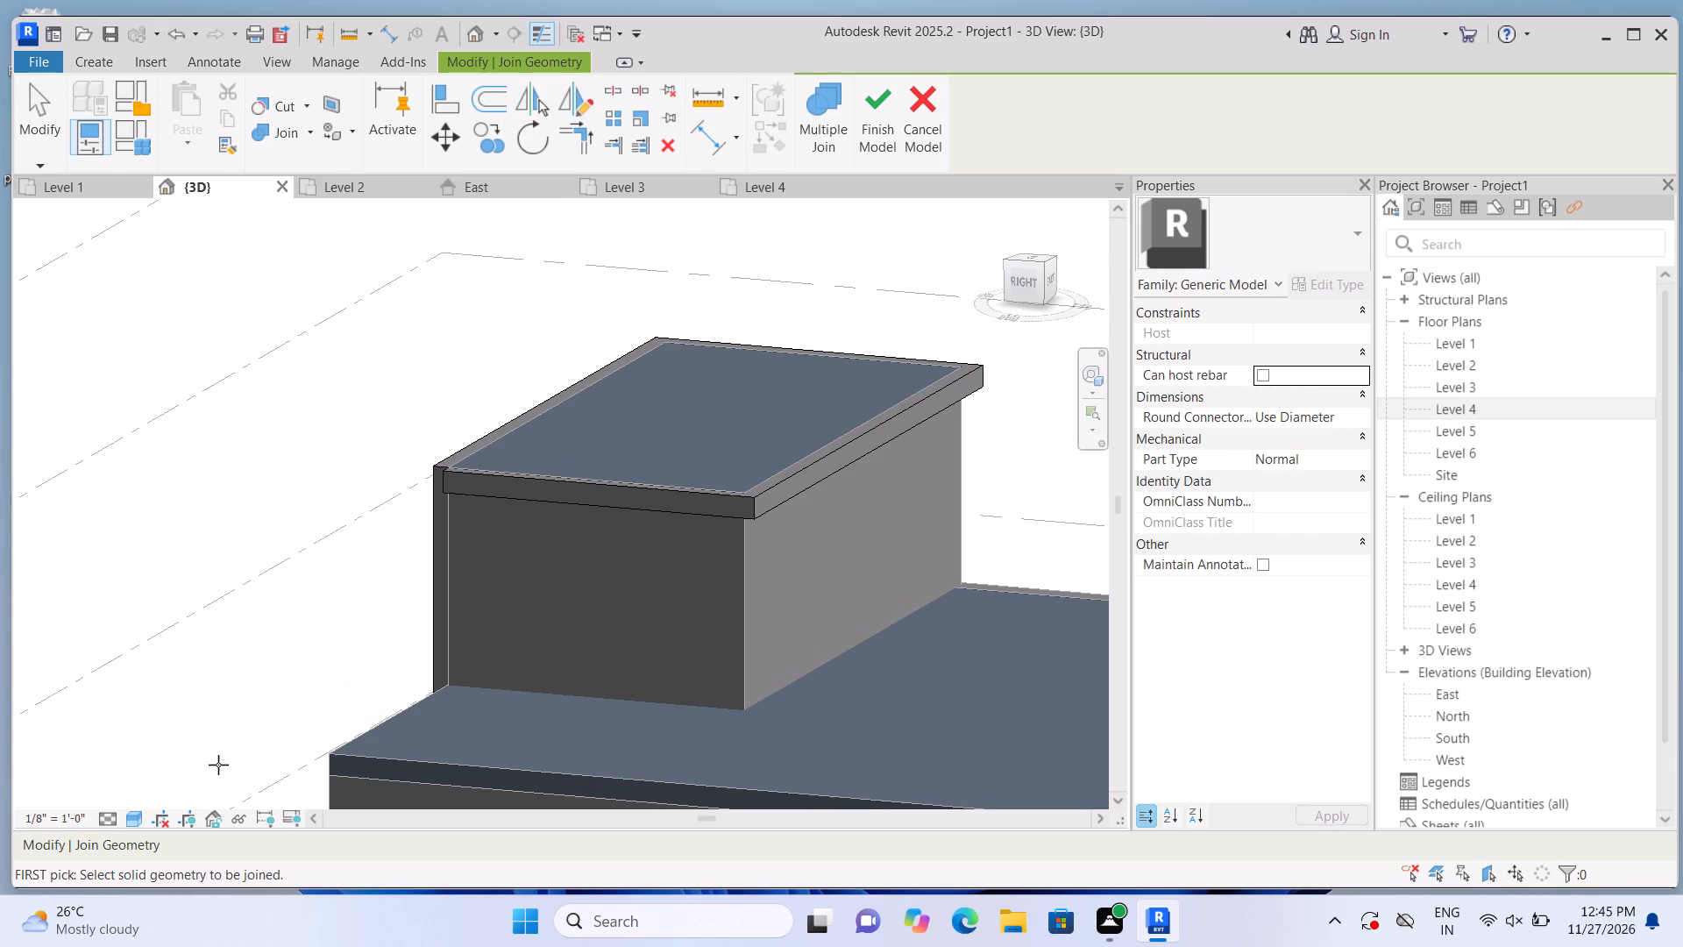
scroll(359, 650, "up", 1)
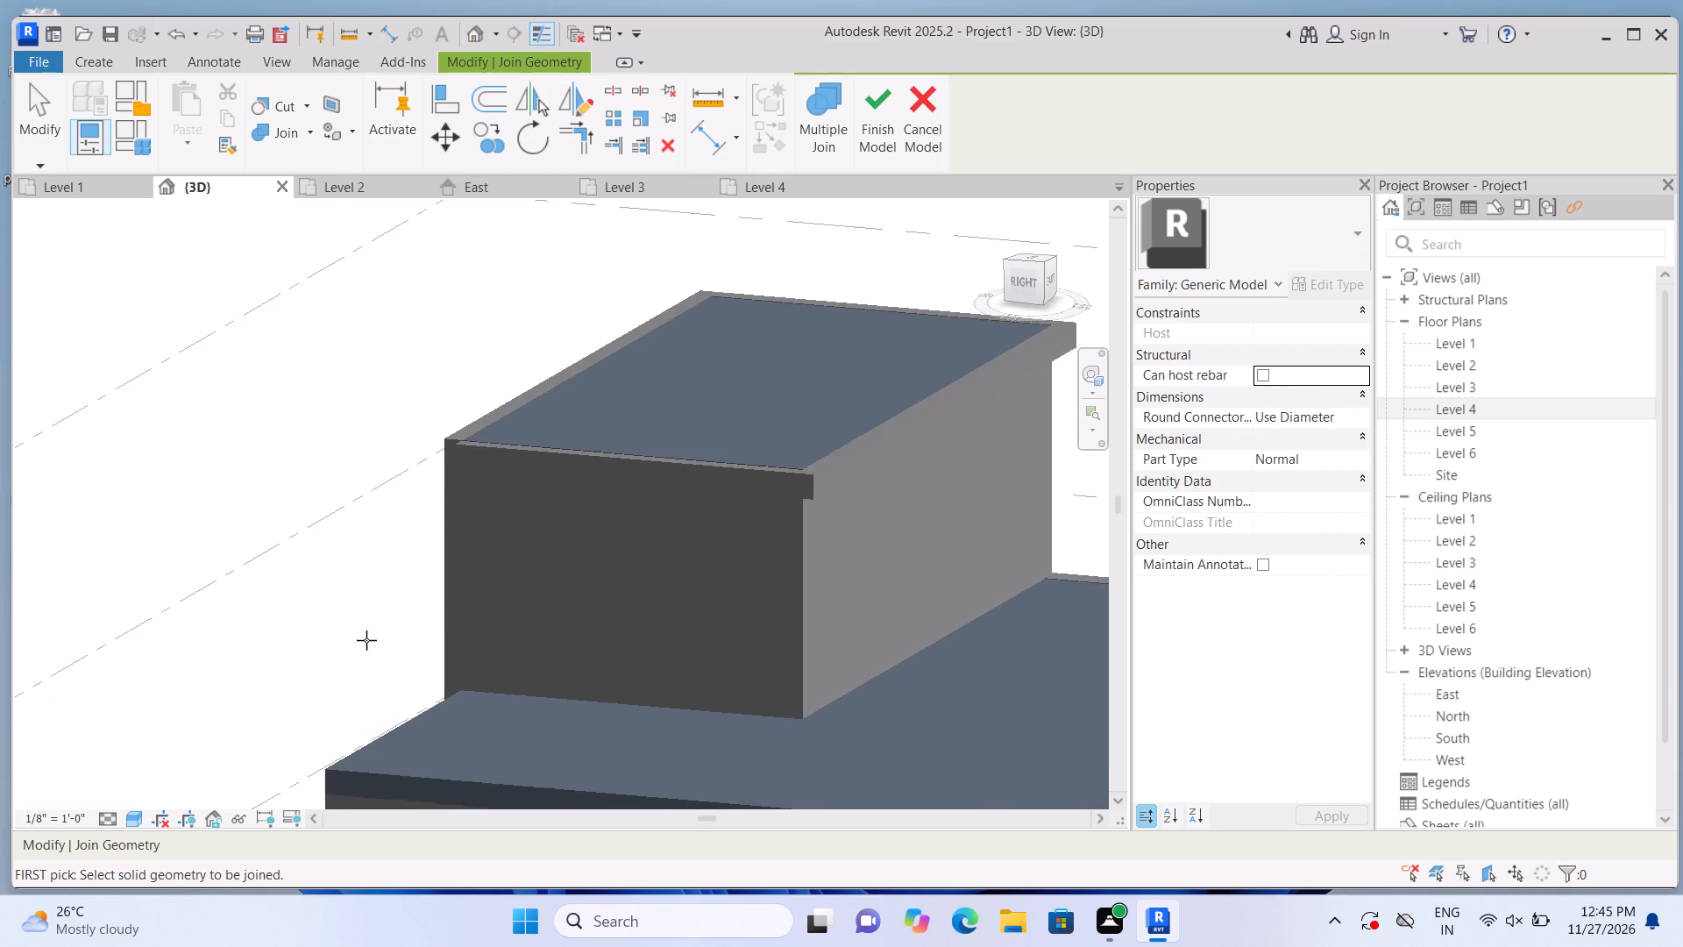
scroll(366, 640, "up", 1)
middle_click_drag(355, 630, 242, 711)
scroll(273, 644, "up", 4)
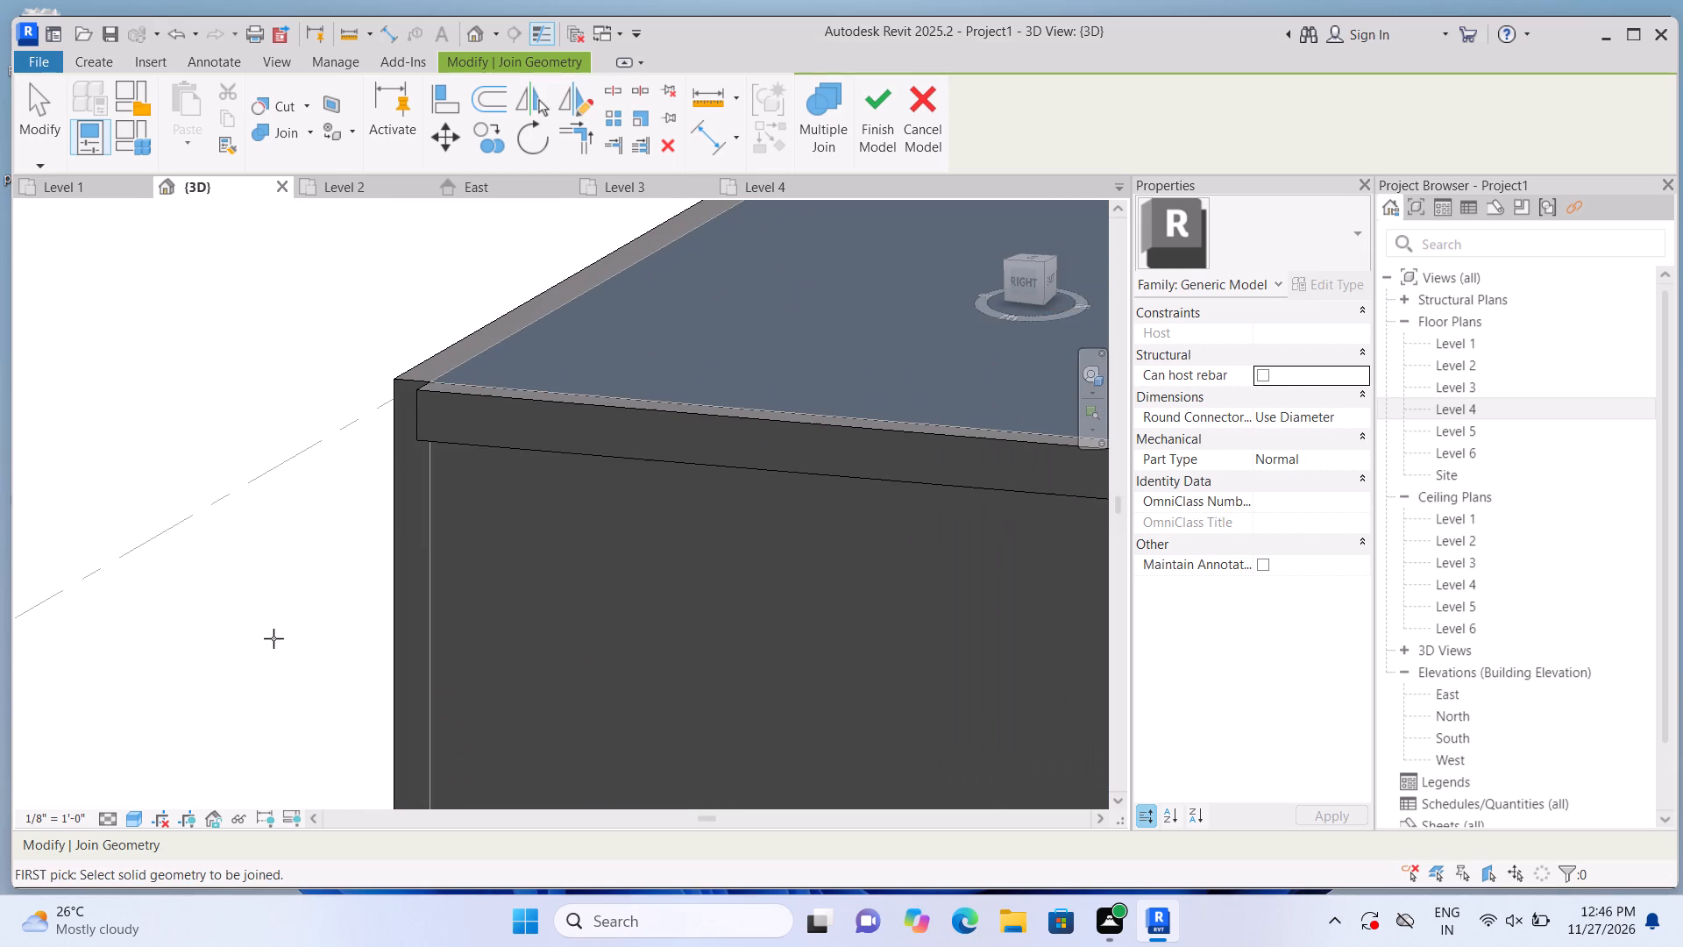
key("Escape")
left_click(423, 408)
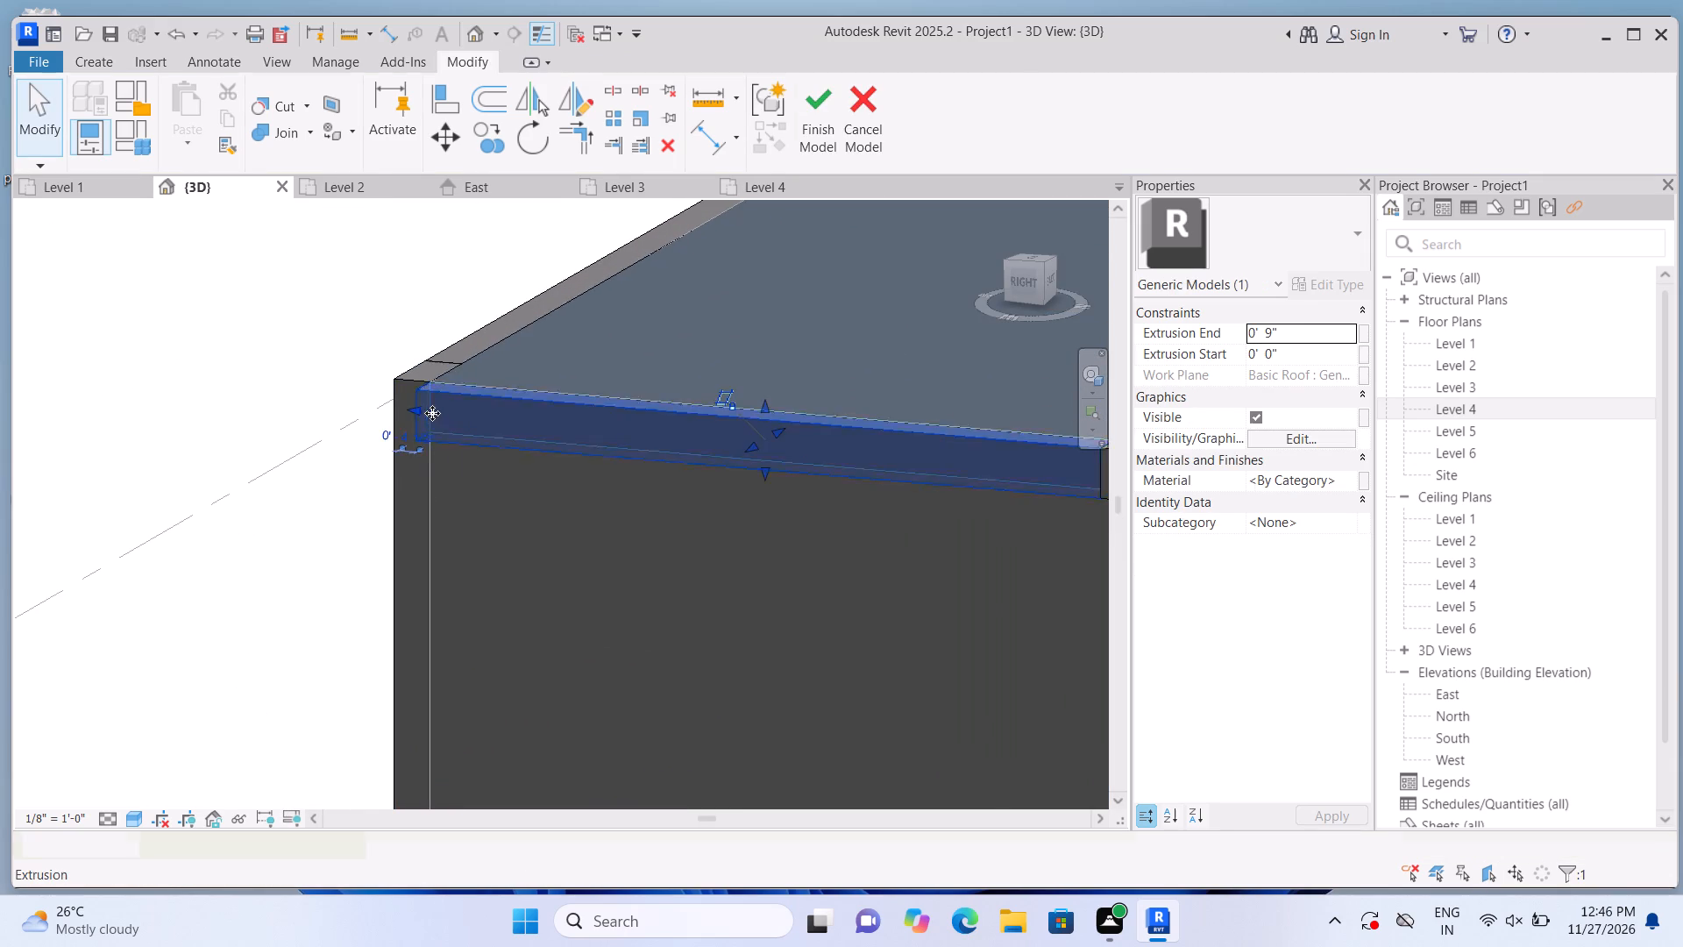
scroll(436, 415, "up", 4)
left_click_drag(414, 404, 384, 396)
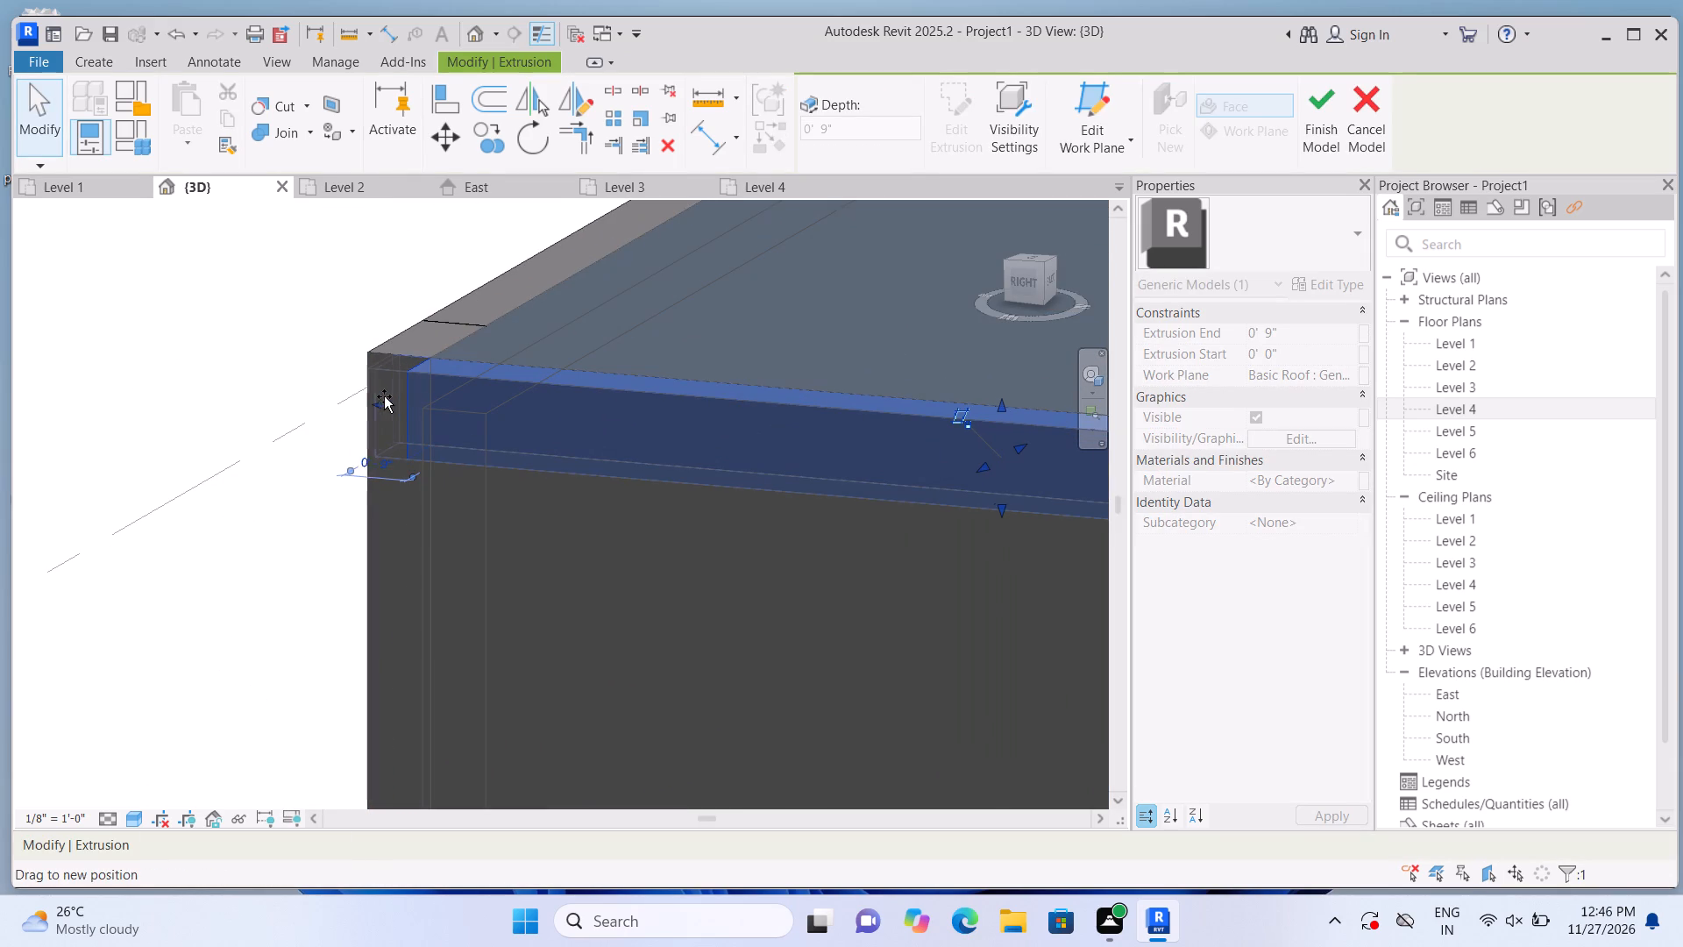
left_click_drag(384, 396, 361, 388)
left_click(361, 388)
left_click(244, 579)
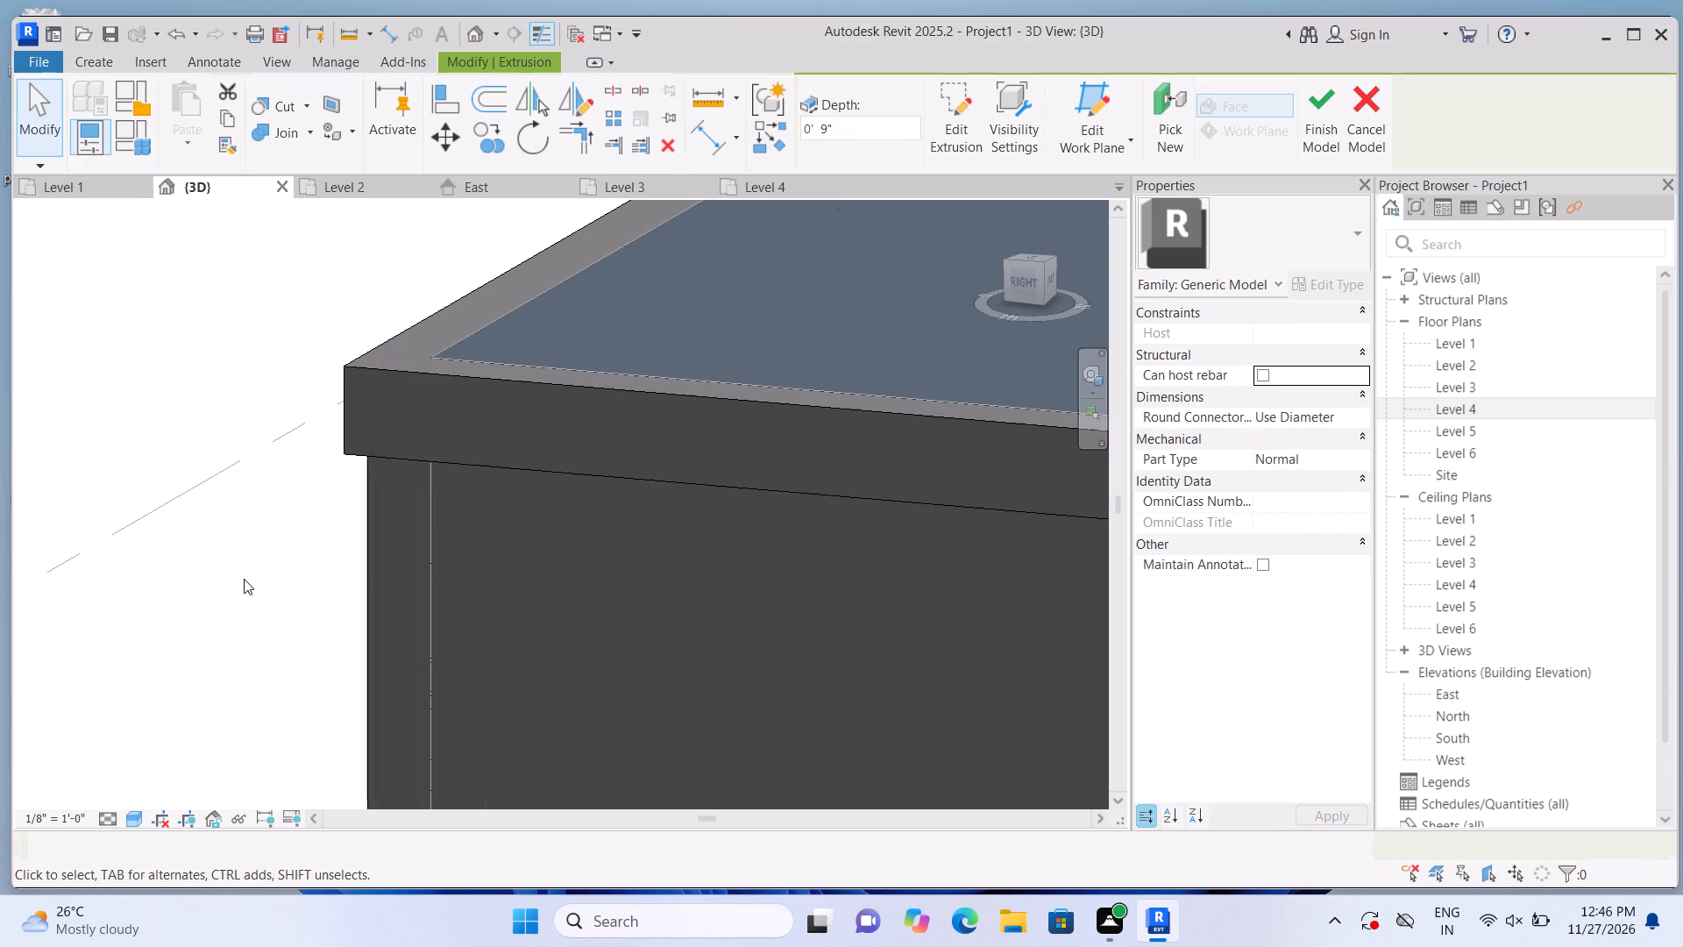
Examine the upper block's roof-edge framing from the Right corner around to the Front, close up and with the whole house.
scroll(261, 579, "down", 3)
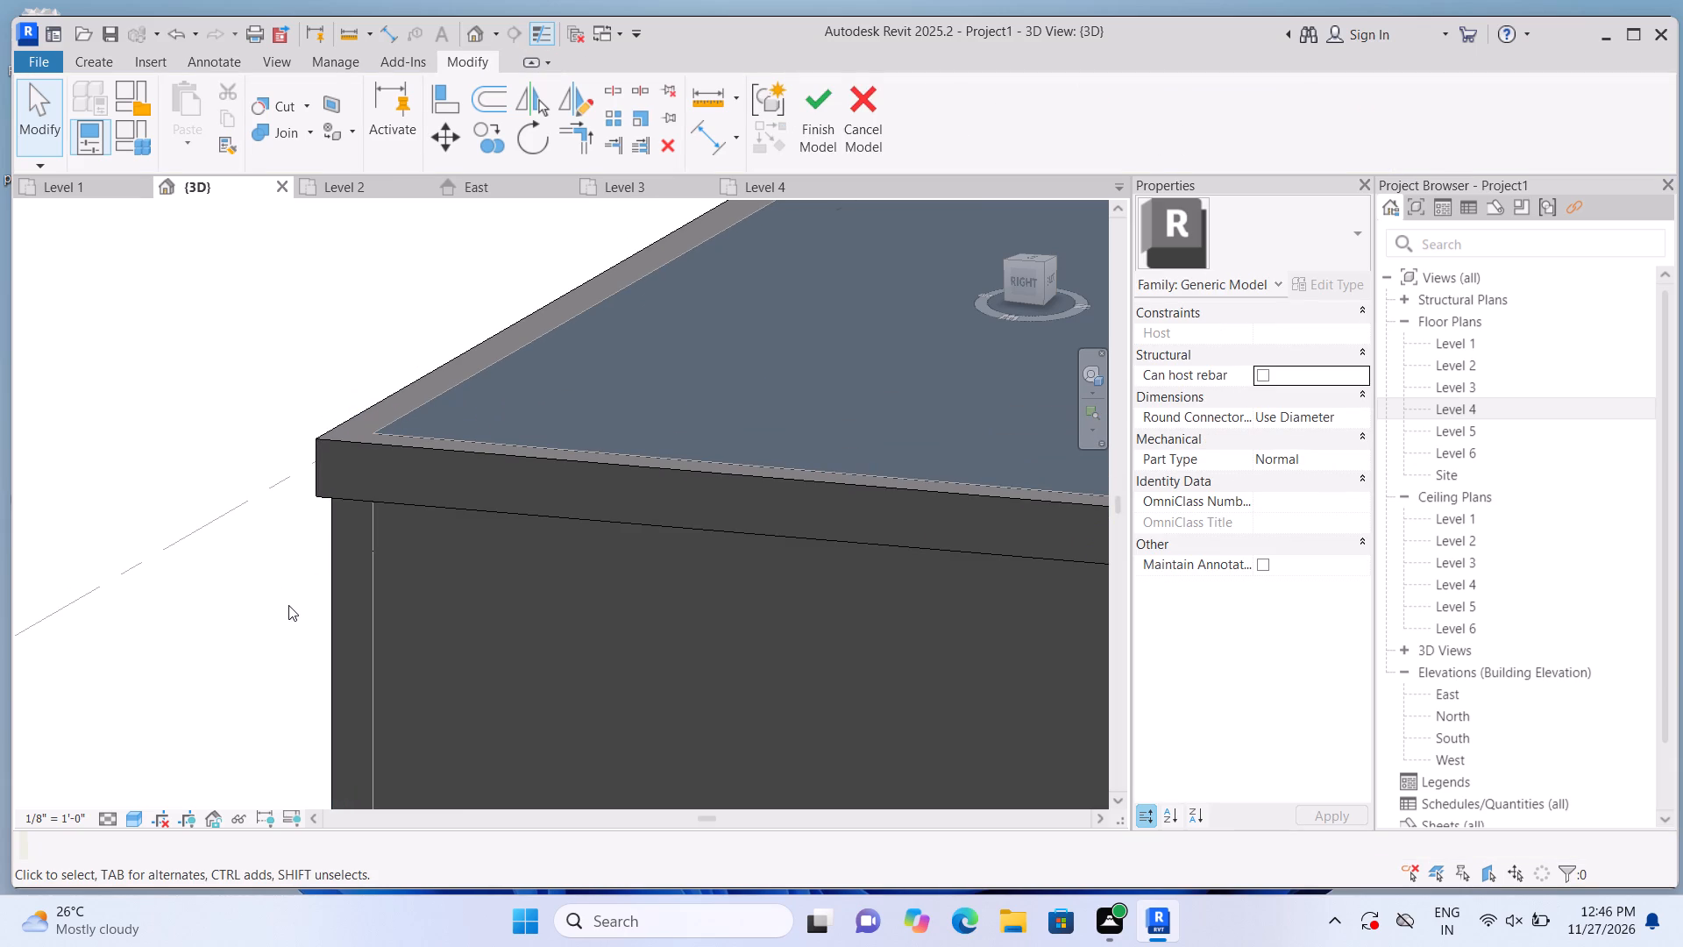
middle_click_drag(210, 639, 238, 650, "shift")
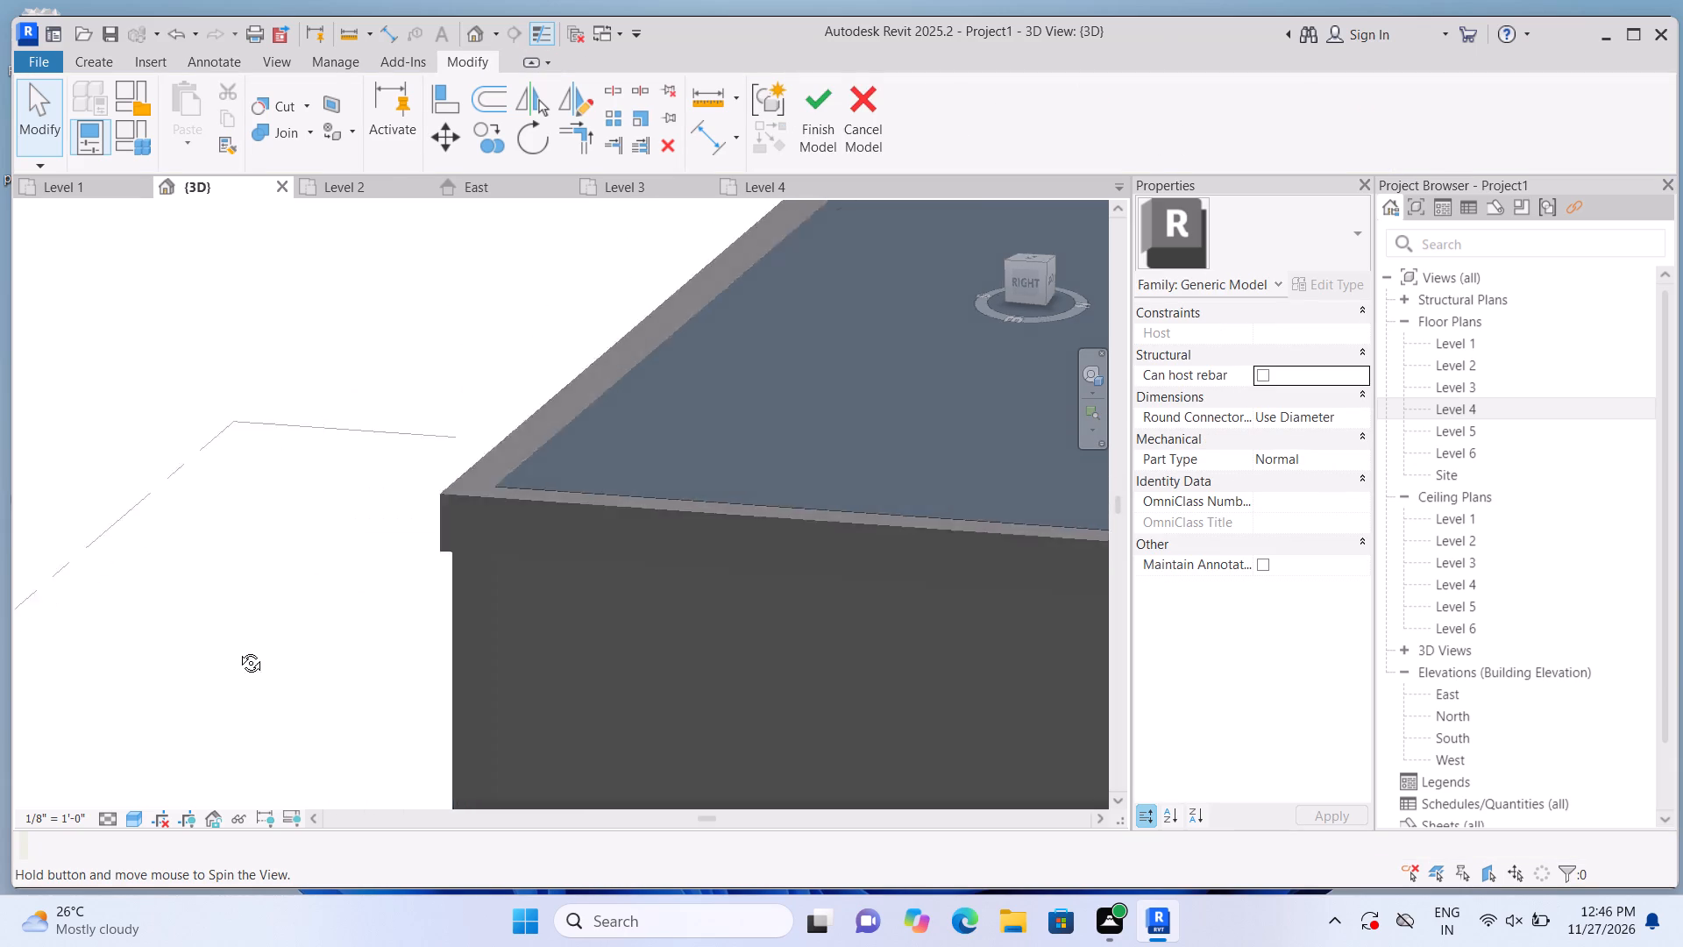
middle_click_drag(238, 650, 394, 620, "shift")
scroll(391, 616, "down", 7)
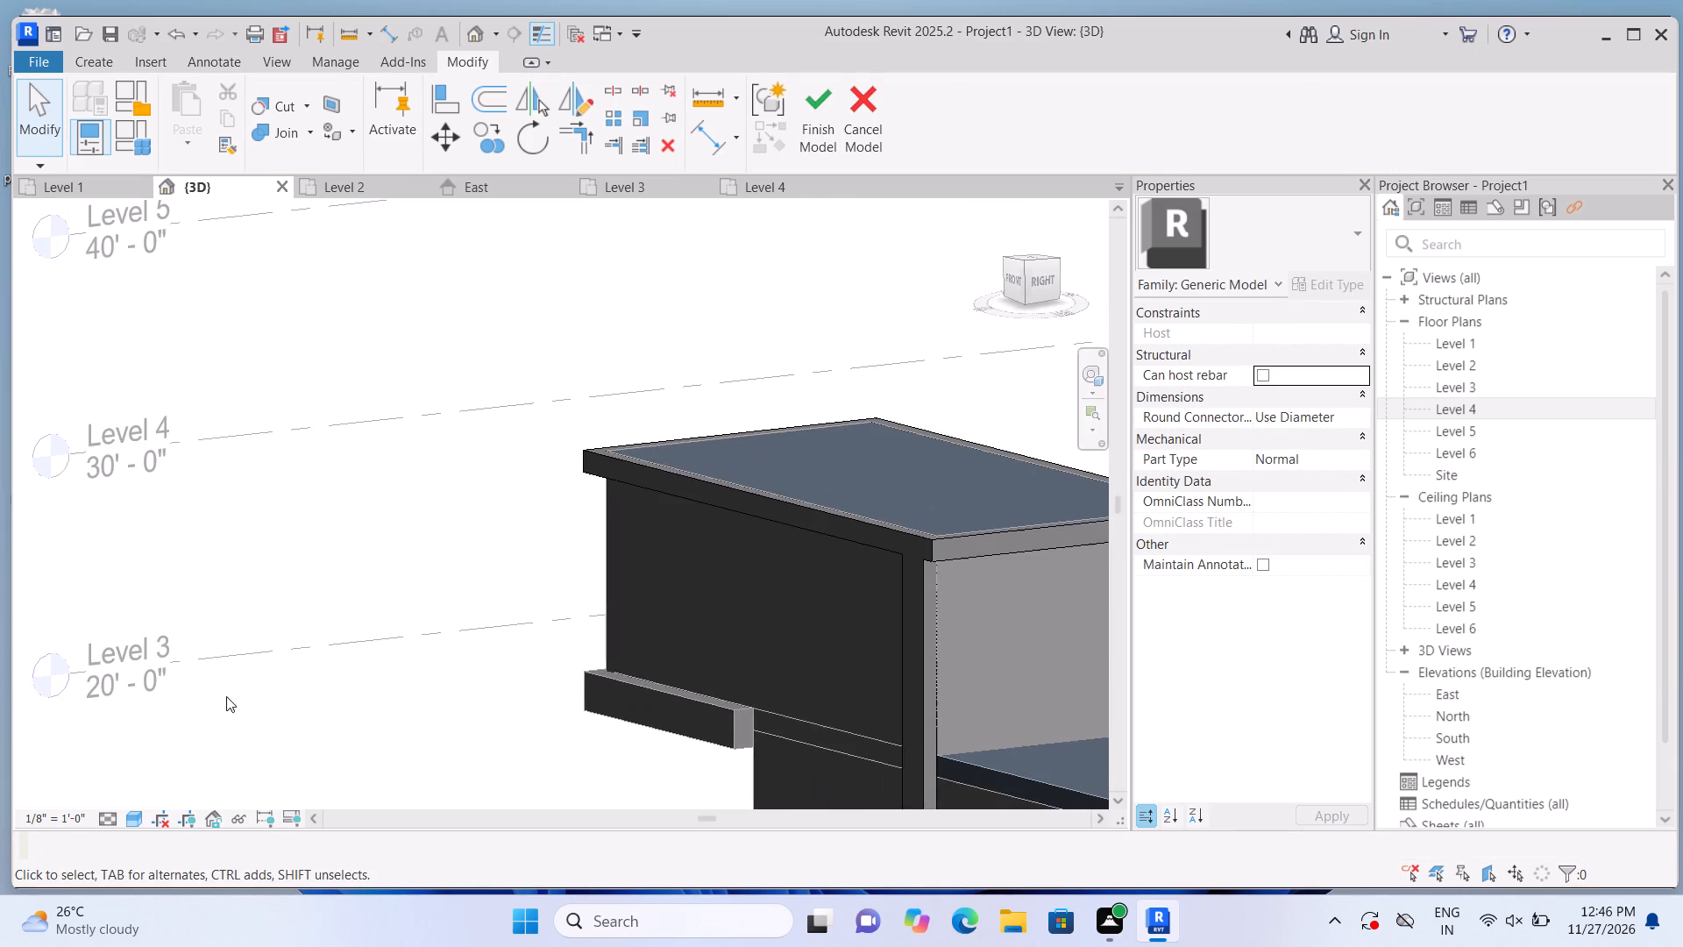
middle_click_drag(220, 701, 503, 694, "shift")
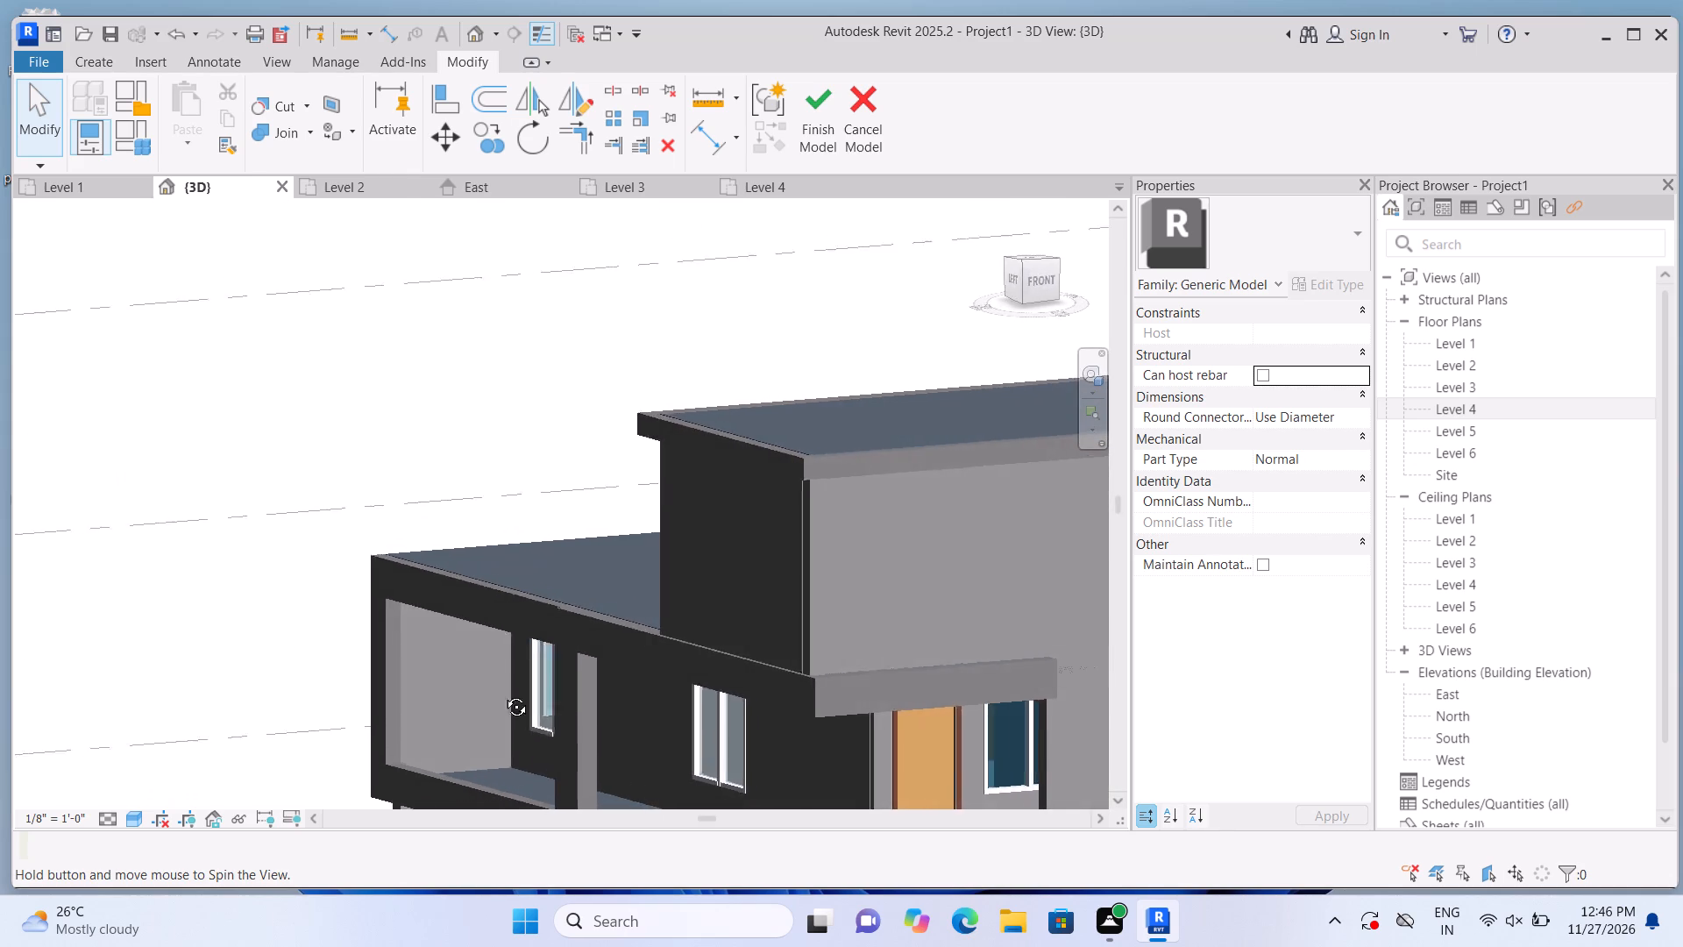
middle_click_drag(503, 694, 451, 698, "shift")
scroll(431, 620, "down", 8)
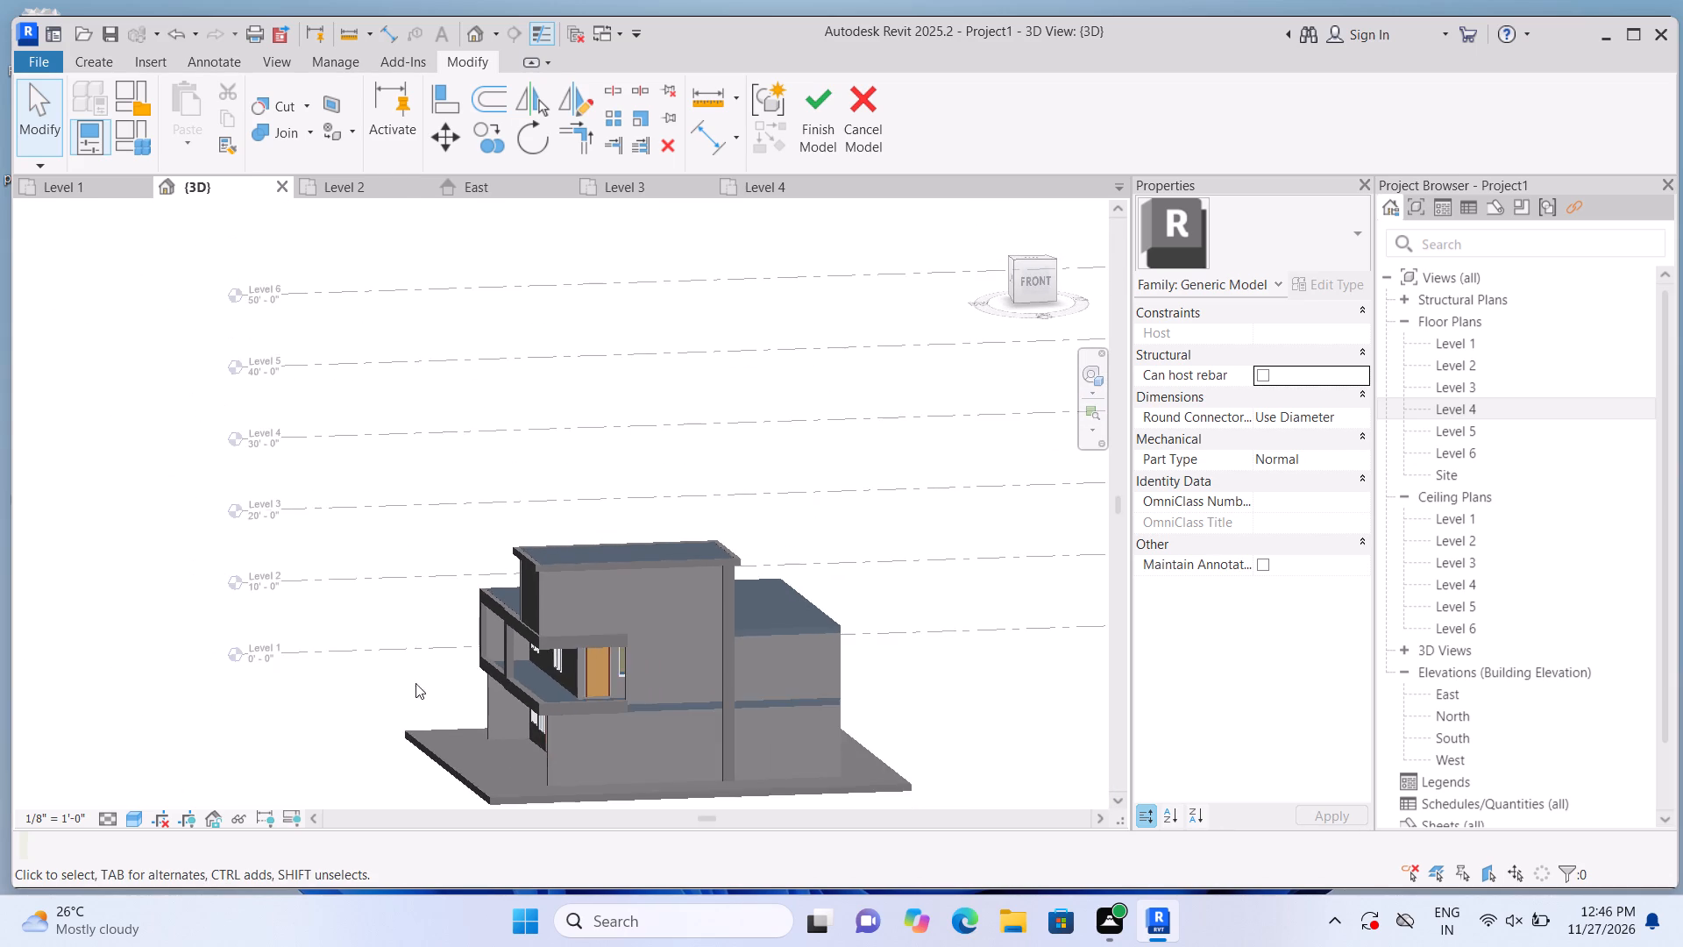
scroll(399, 704, "up", 3)
scroll(252, 563, "up", 2)
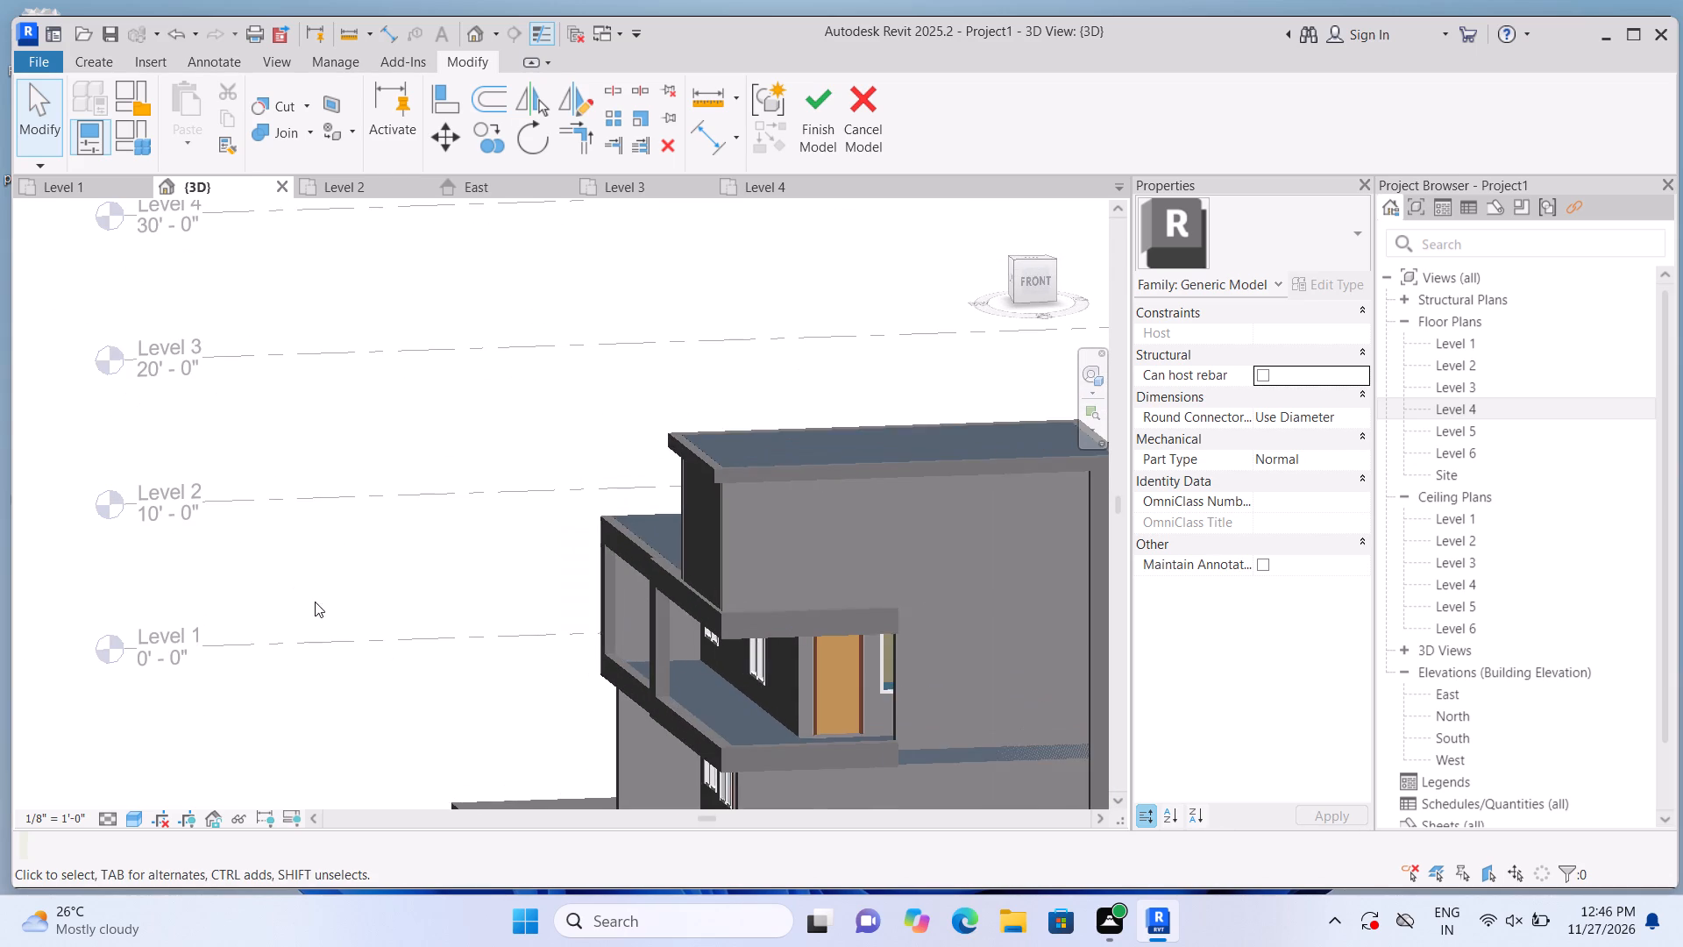
scroll(204, 574, "up", 1)
scroll(202, 570, "down", 2)
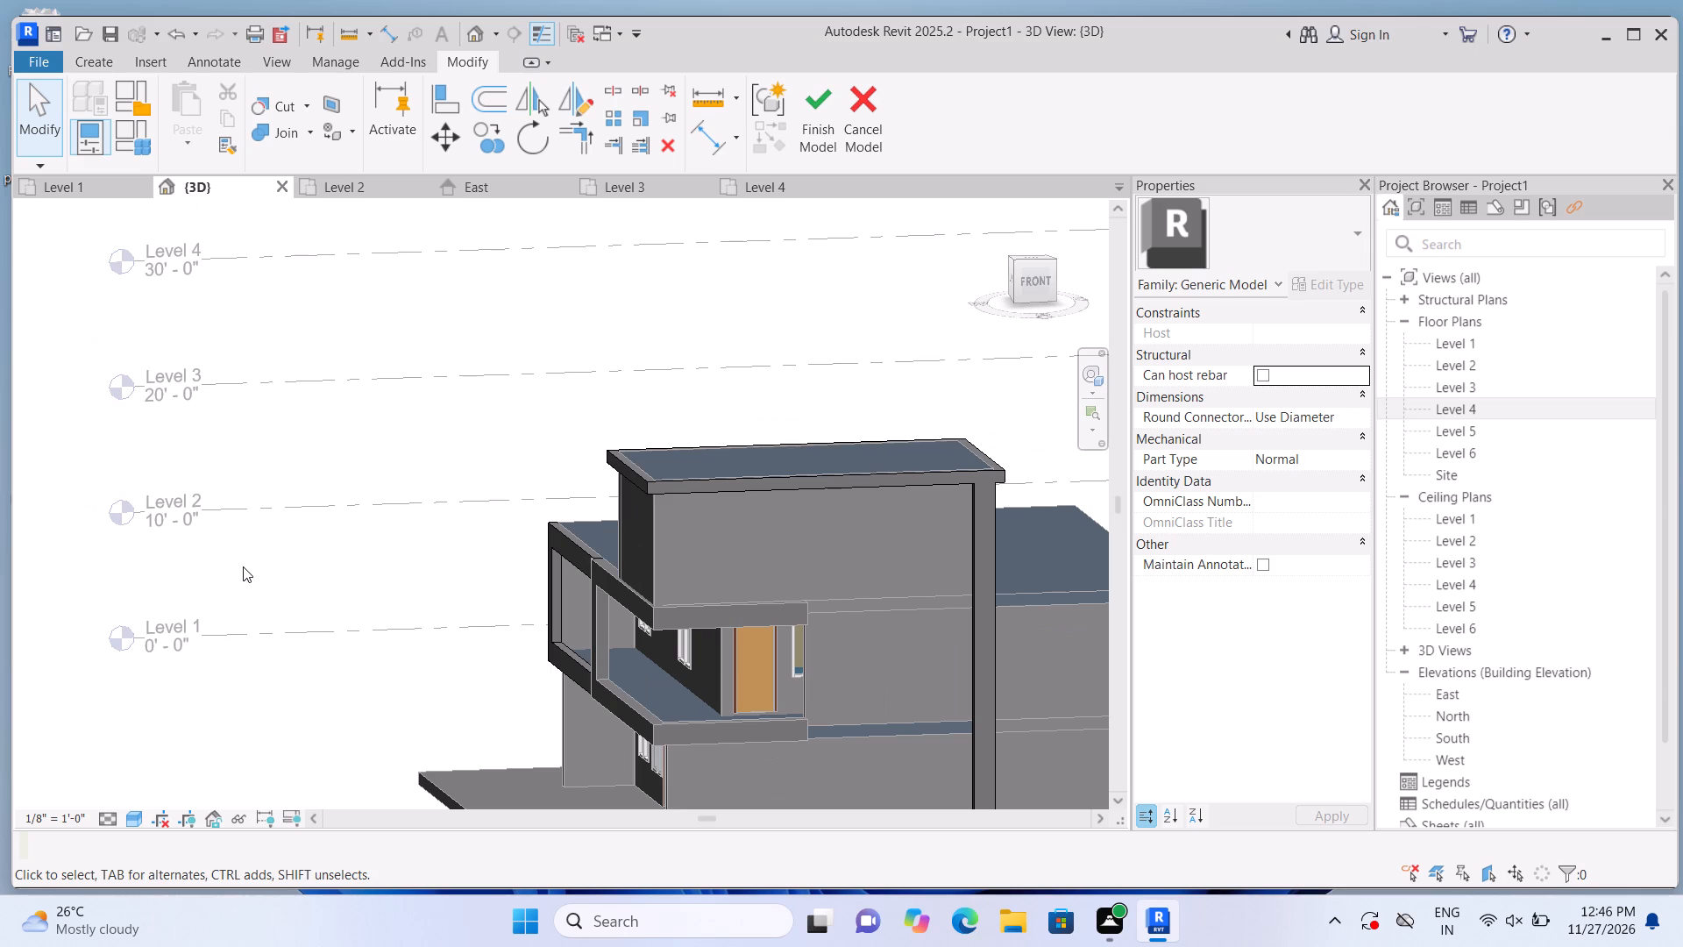
Examine the upper block's roof-edge framing and the tall Front column down to its base, close up and with the whole house.
scroll(252, 499, "up", 1)
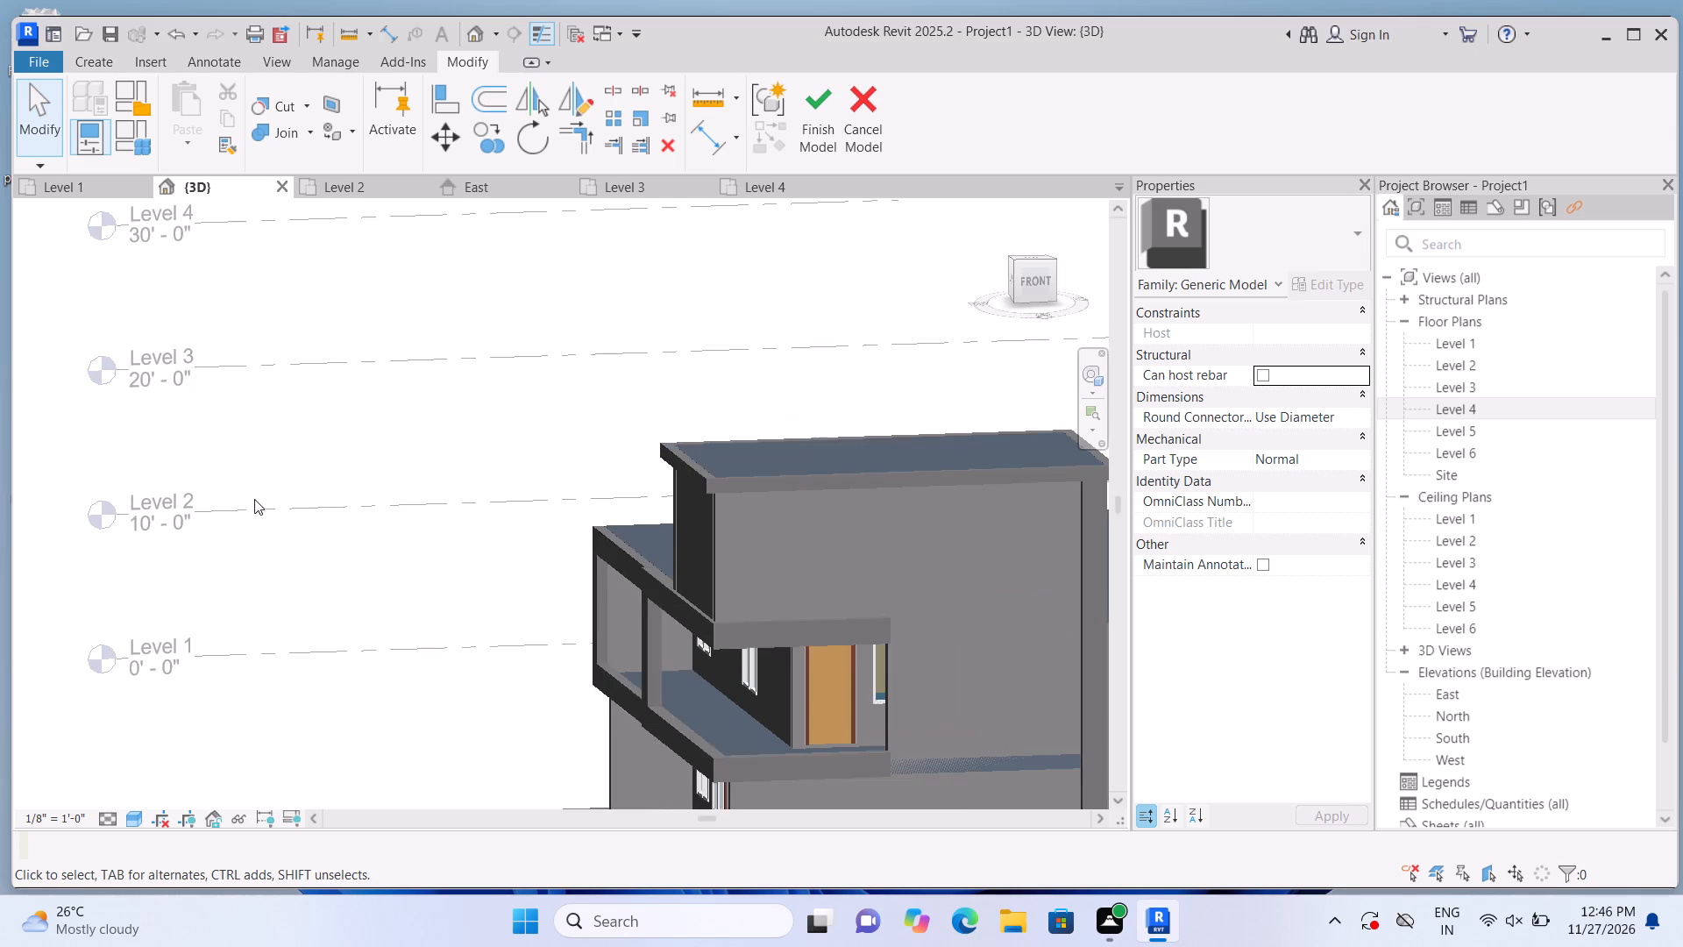
scroll(324, 484, "up", 1)
scroll(139, 459, "down", 3)
scroll(717, 628, "up", 2)
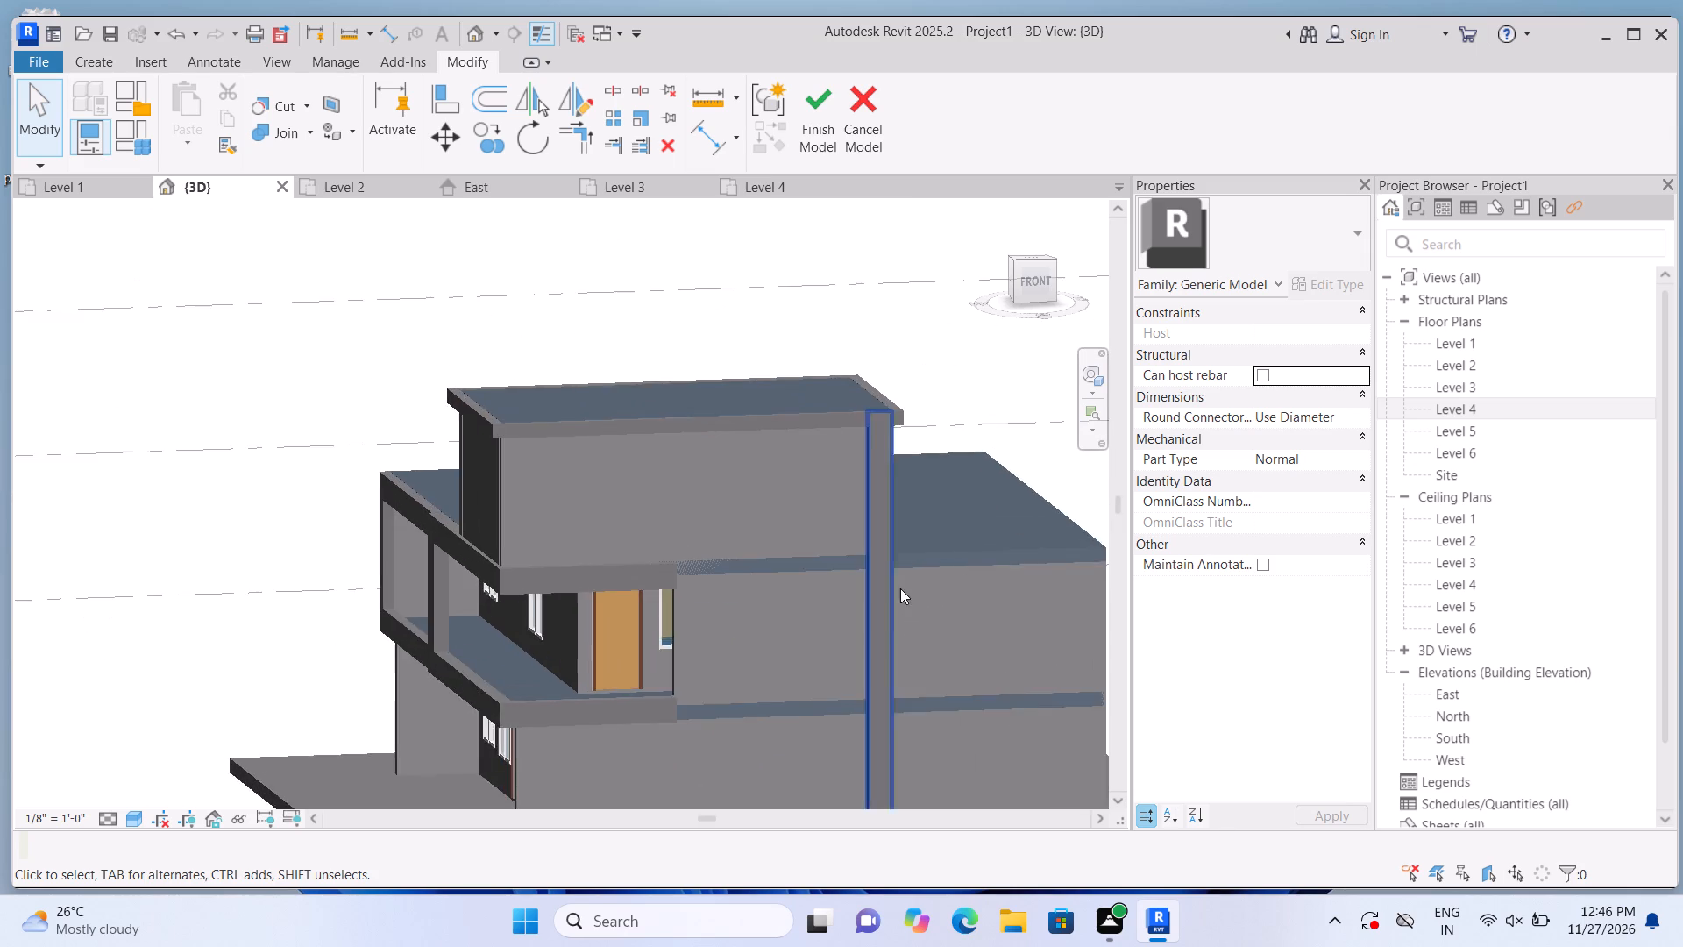
scroll(1008, 531, "up", 5)
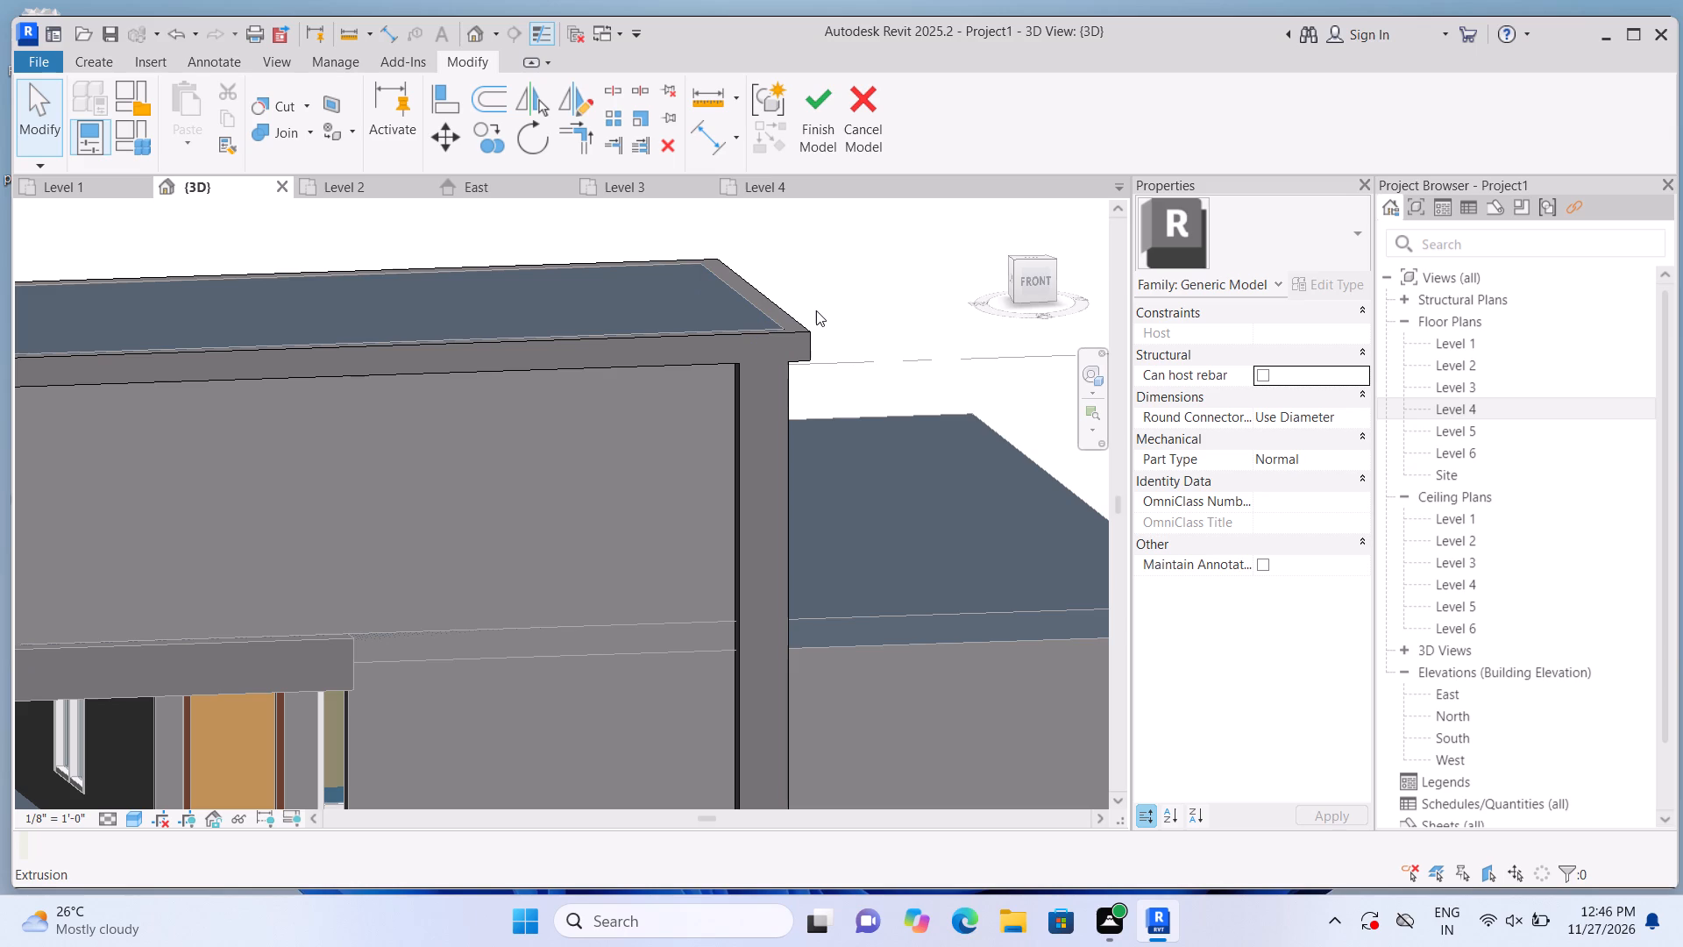
scroll(825, 309, "down", 1)
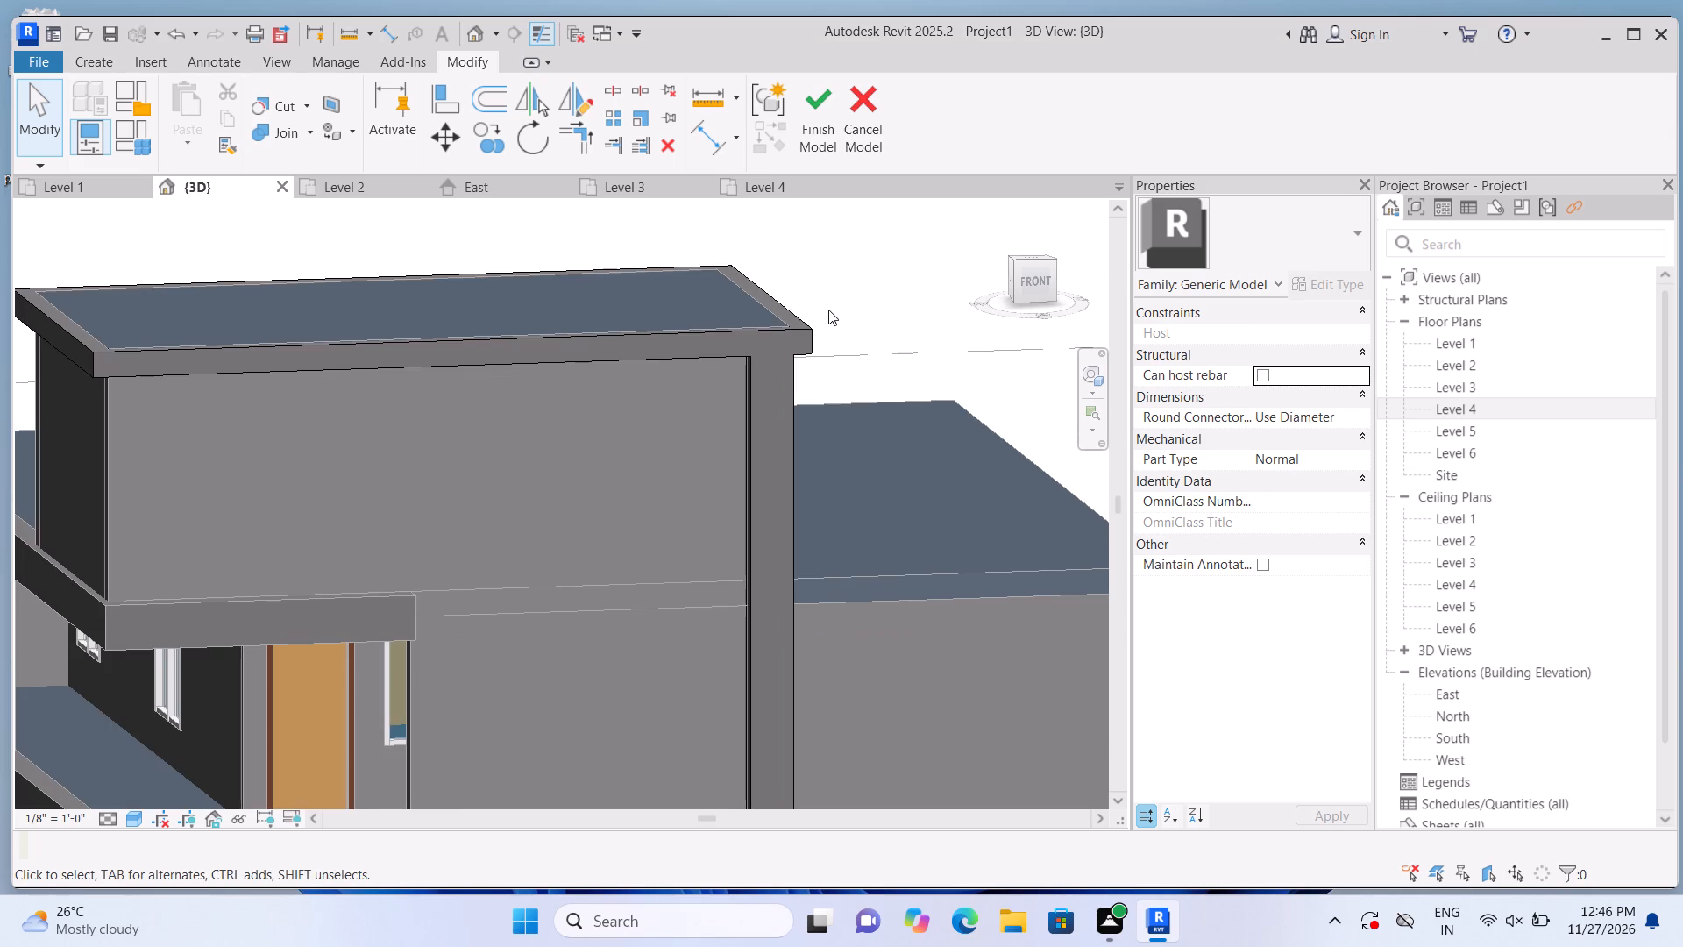
scroll(846, 308, "down", 2)
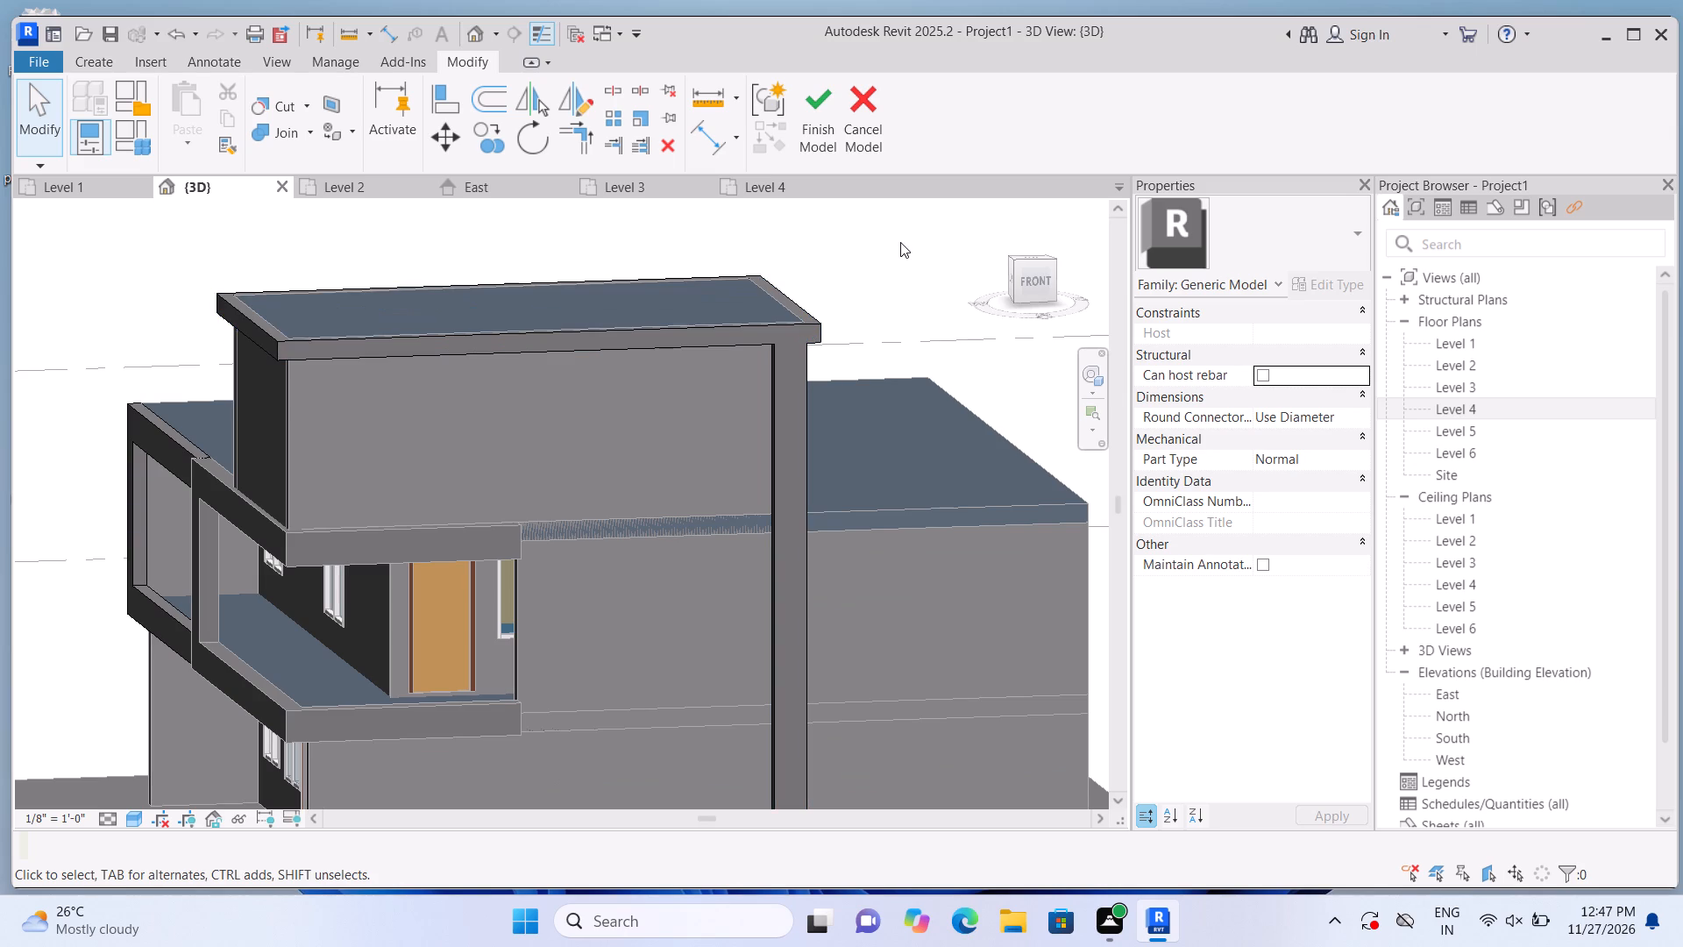
scroll(896, 253, "down", 3)
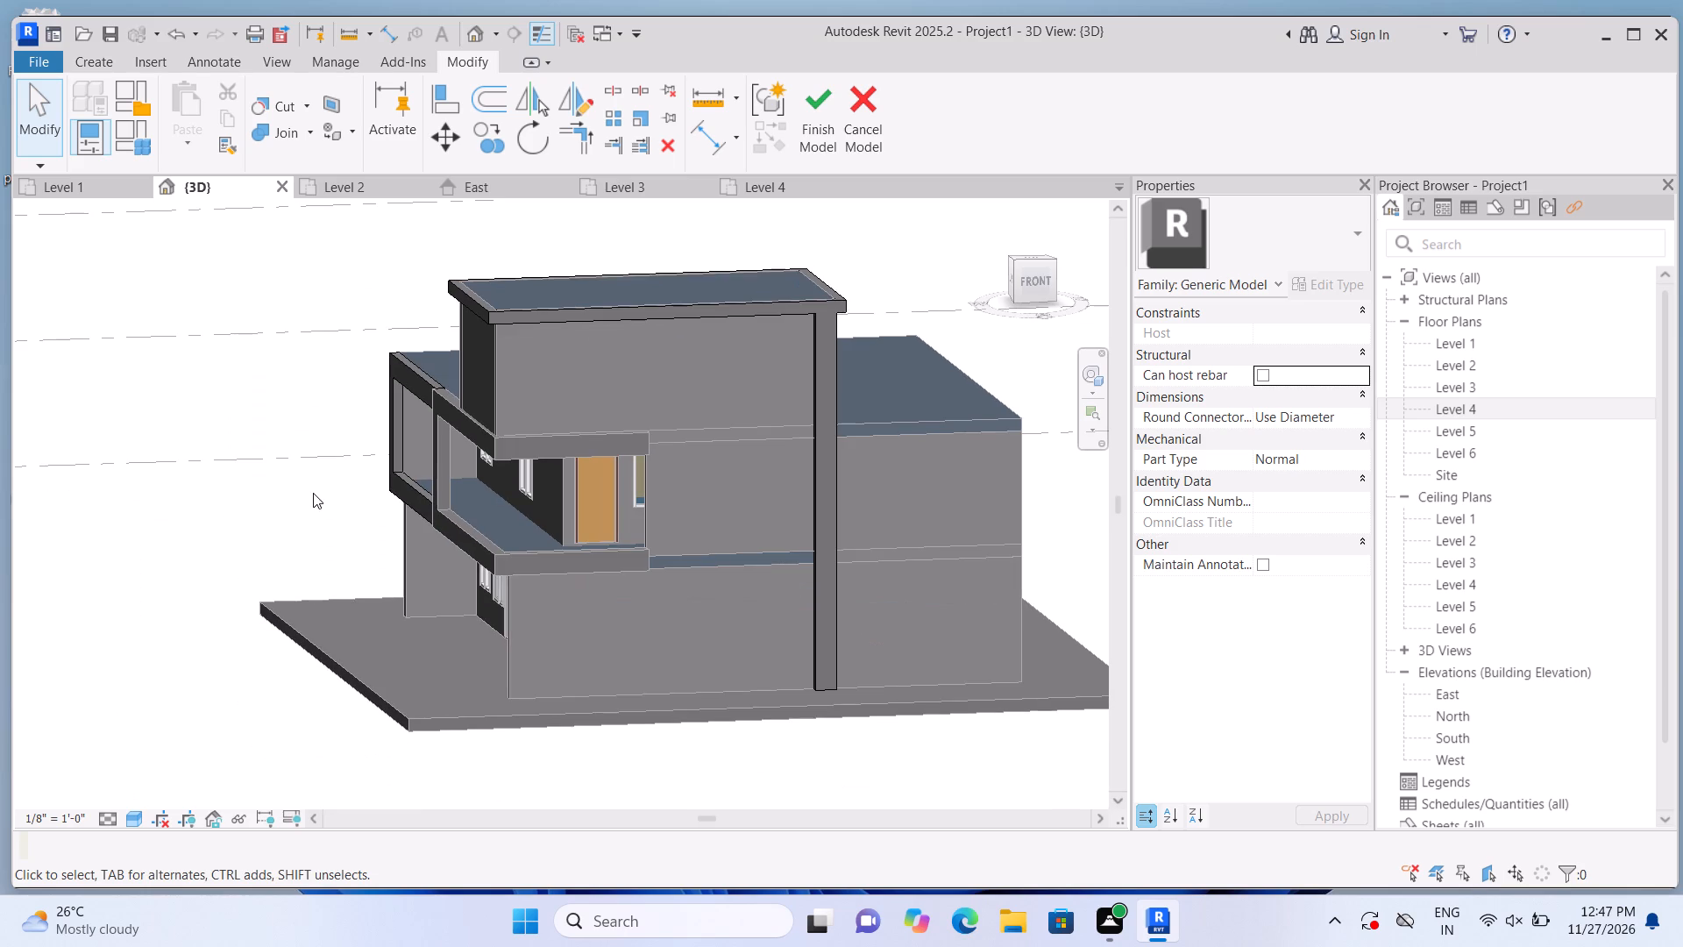
middle_click_drag(324, 493, 404, 511)
scroll(294, 609, "up", 1)
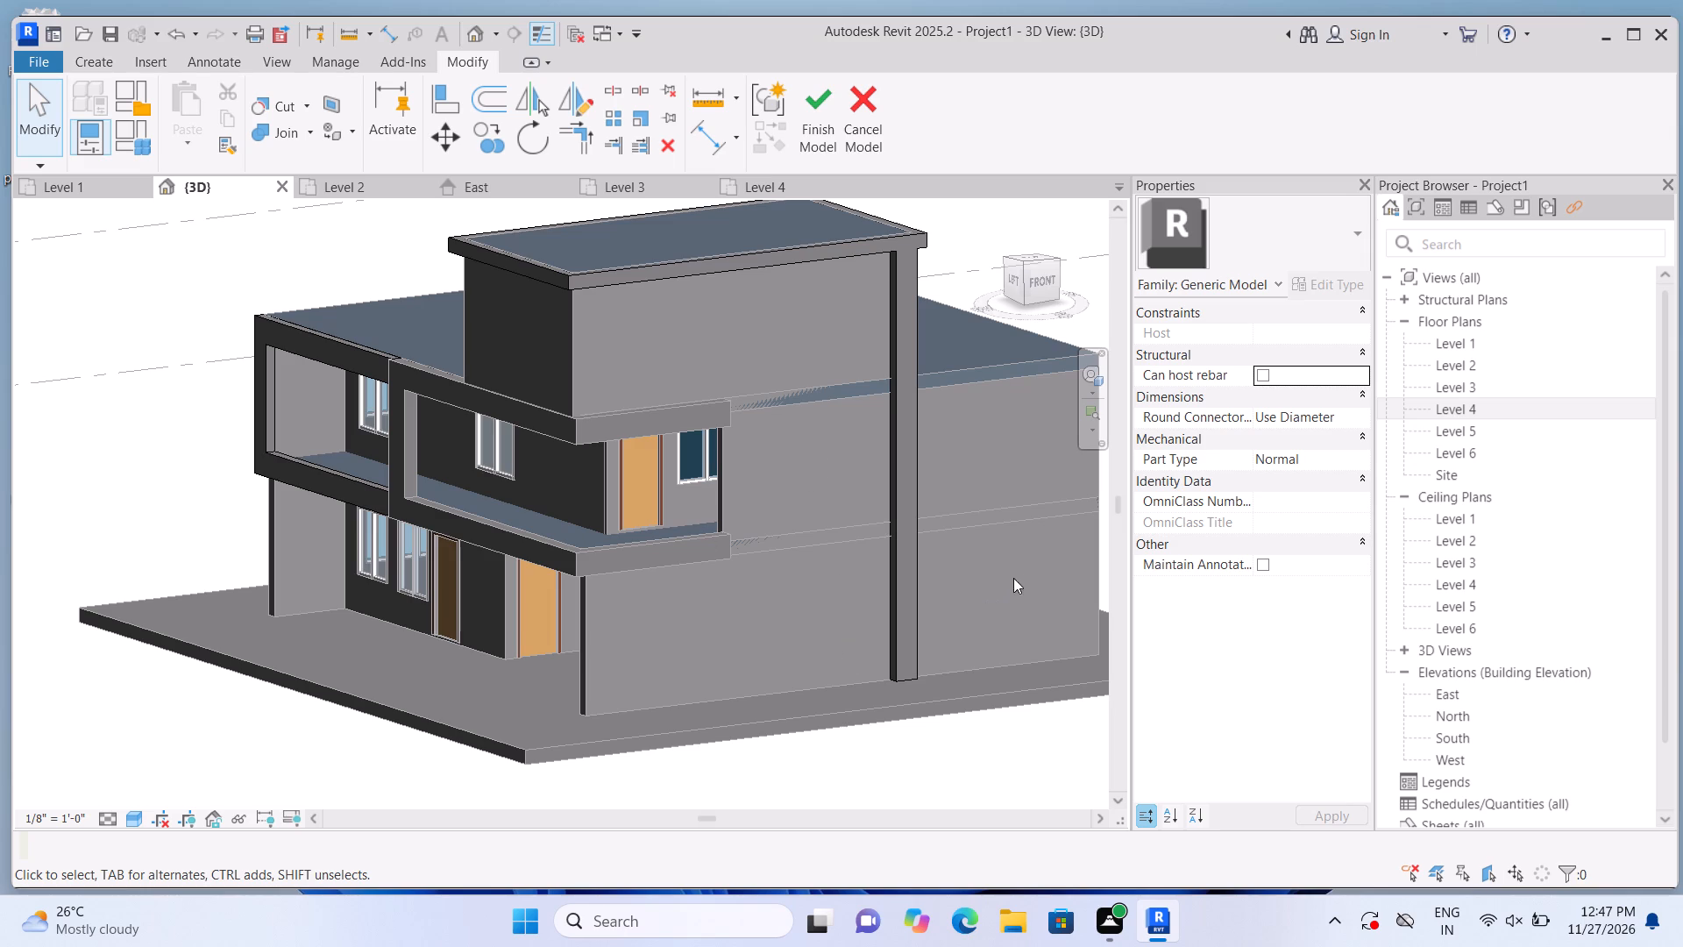
scroll(898, 692, "up", 2)
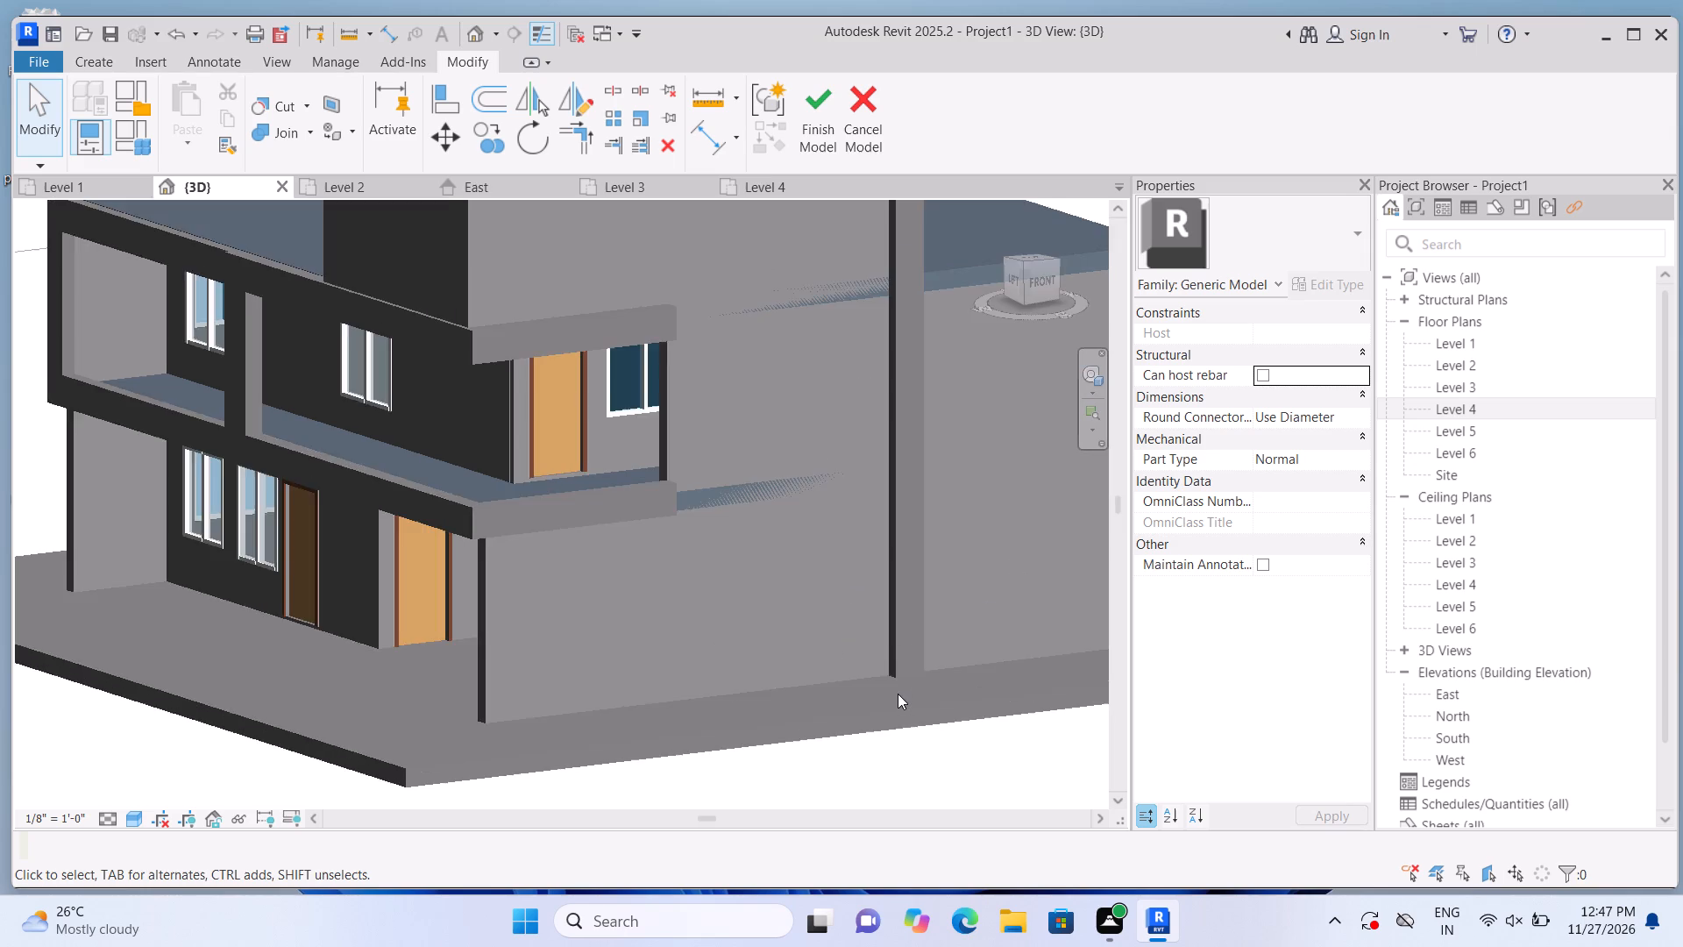
scroll(898, 694, "up", 1)
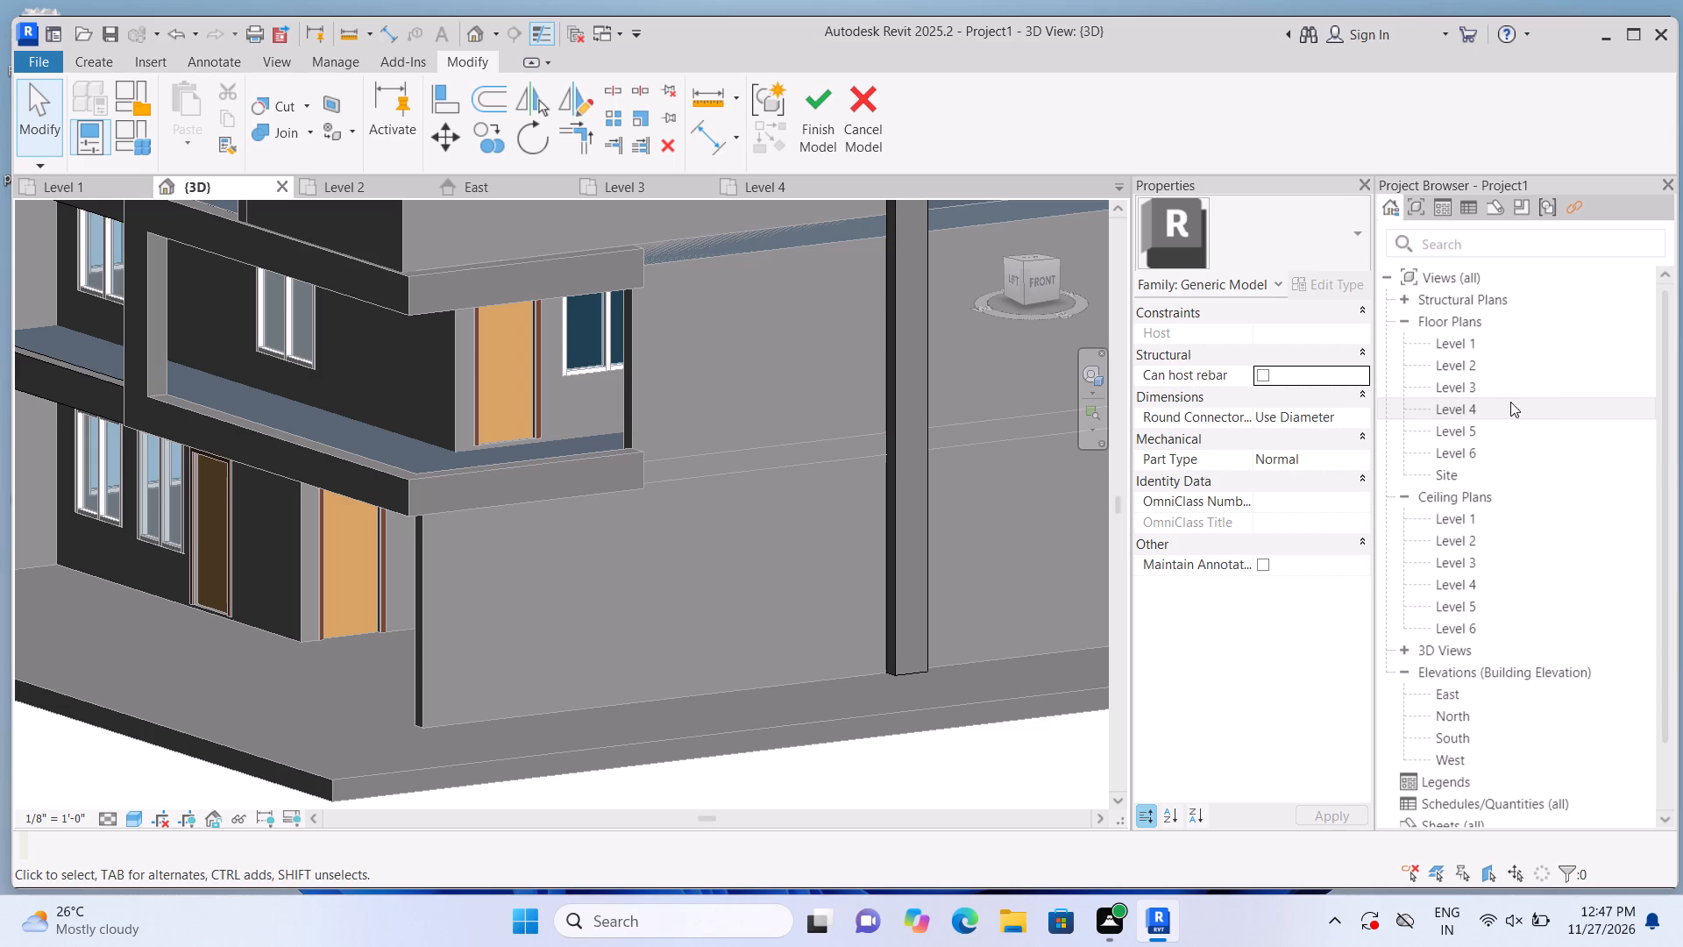
Check the Level 1 floor plan, then return to the 3D view and look over the Front and Left sides of the house.
double_click(1490, 343)
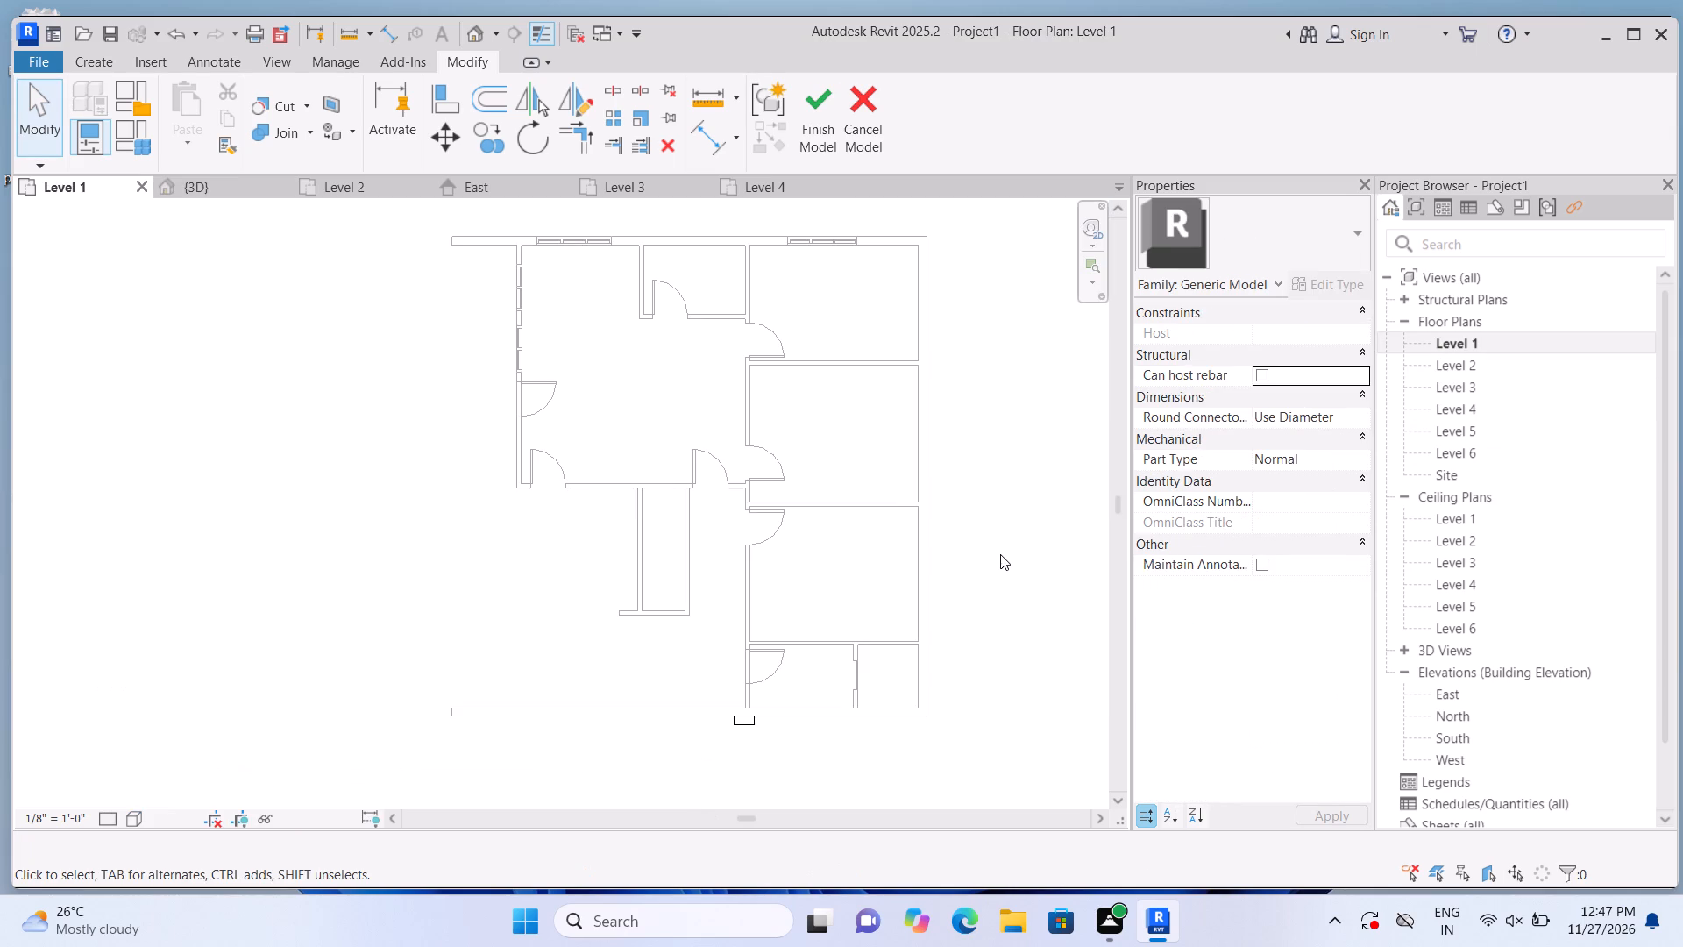
left_click(98, 61)
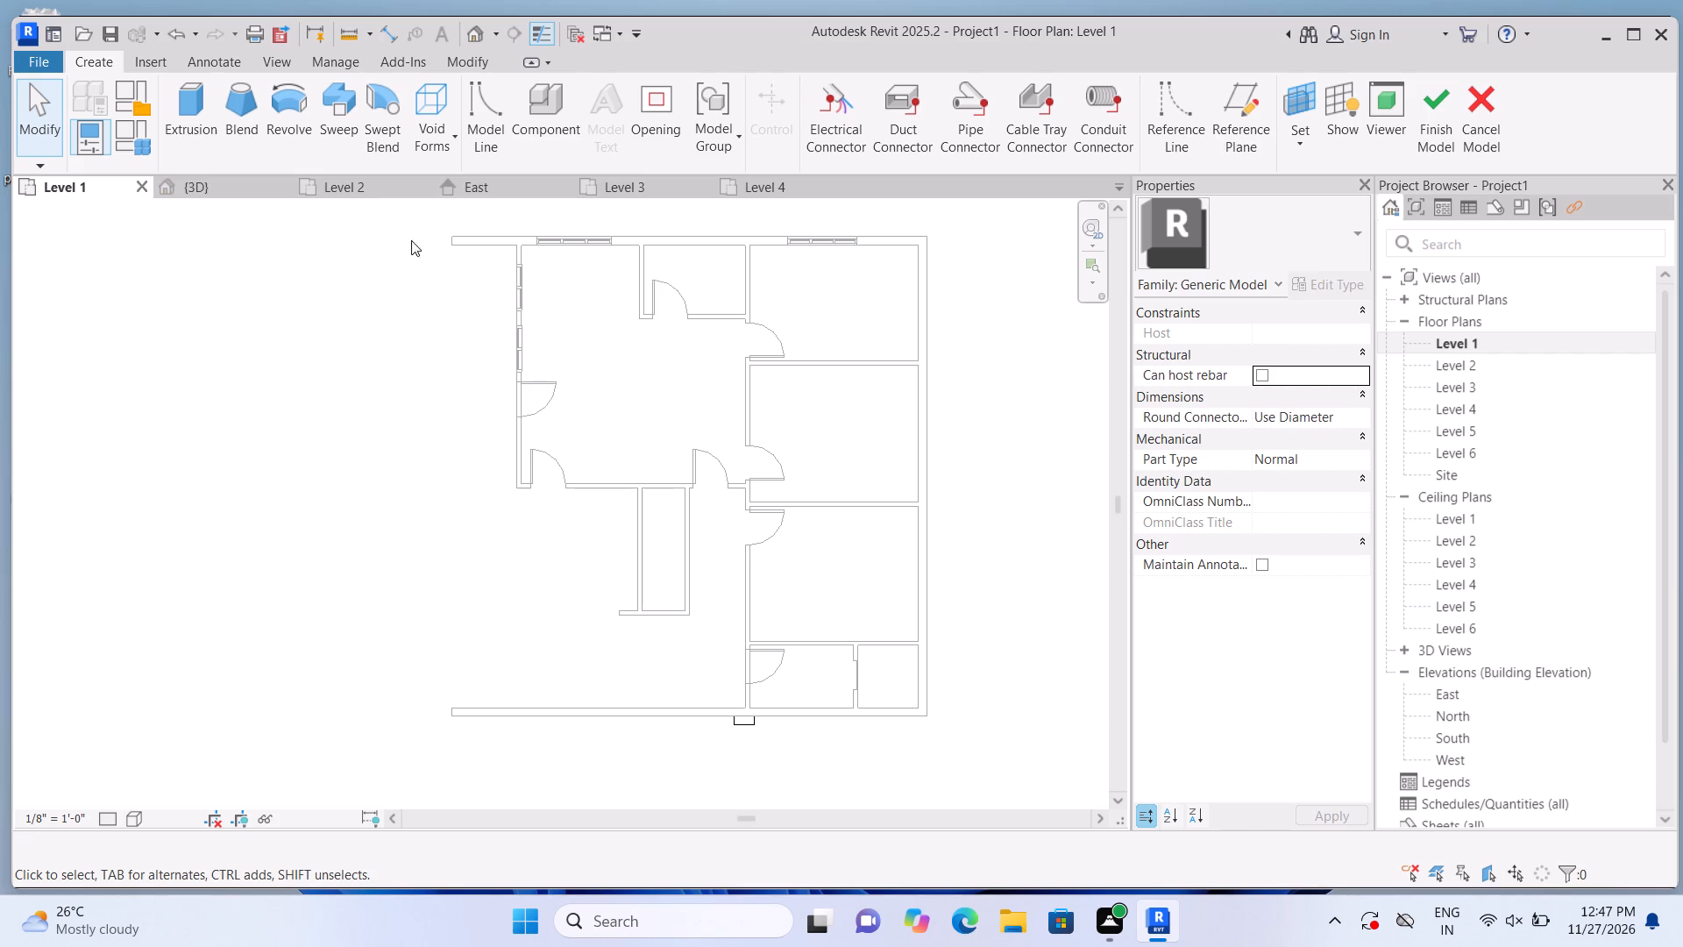
left_click(479, 33)
scroll(568, 320, "down", 2)
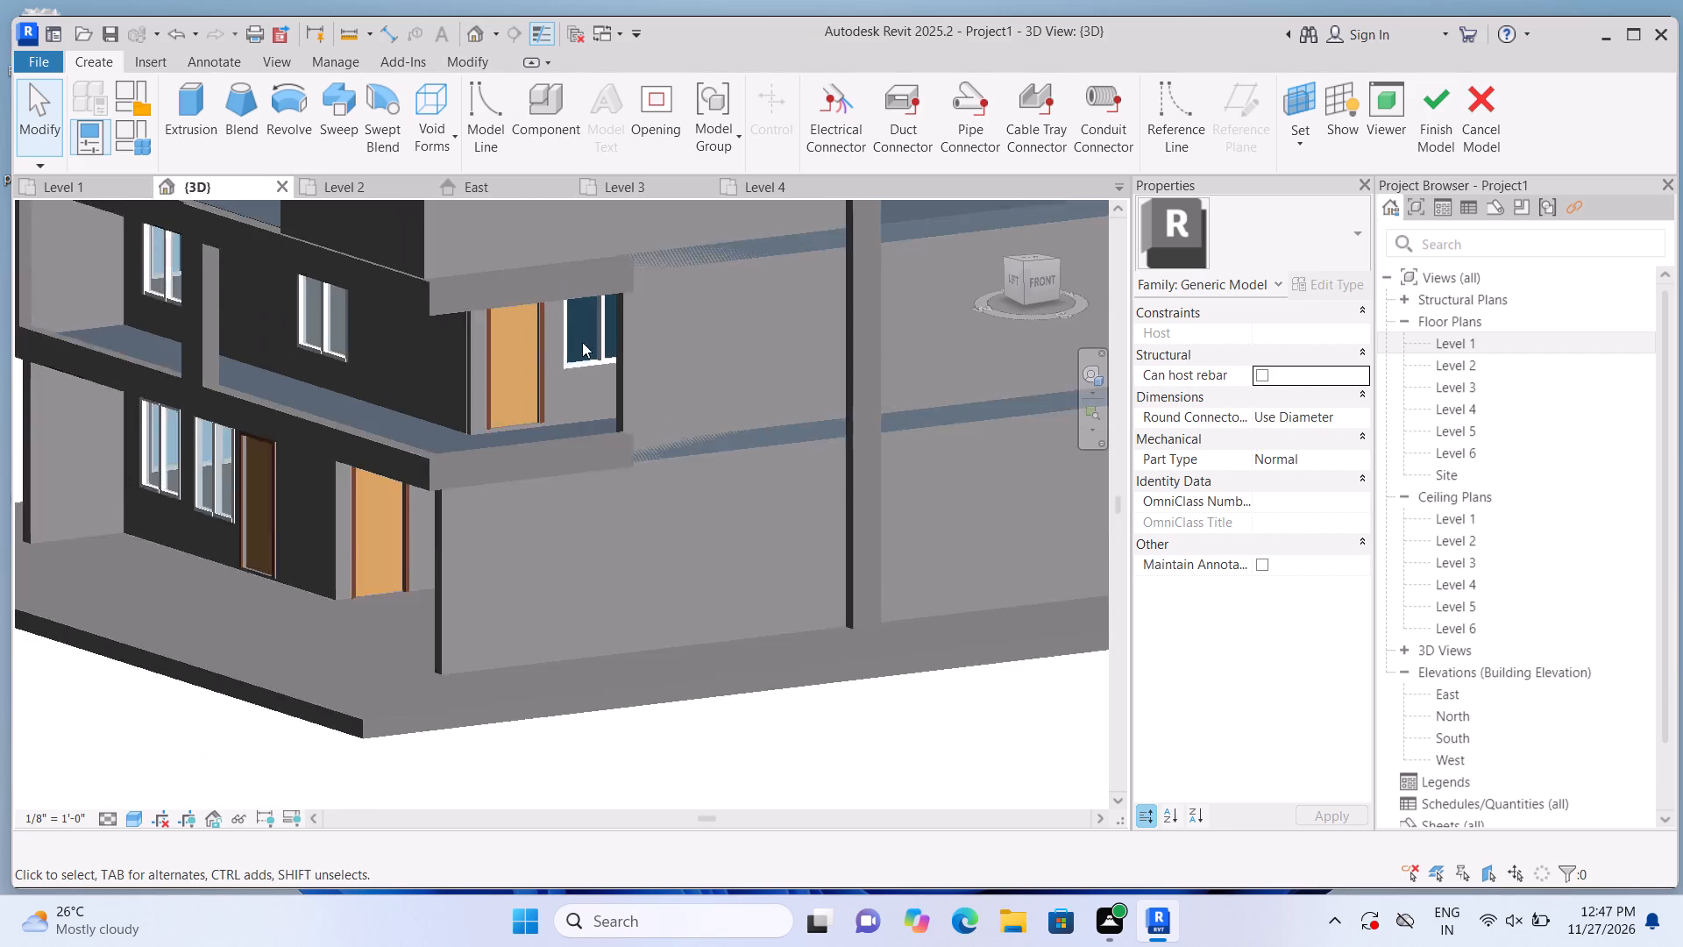
scroll(582, 342, "down", 6)
scroll(654, 304, "up", 7)
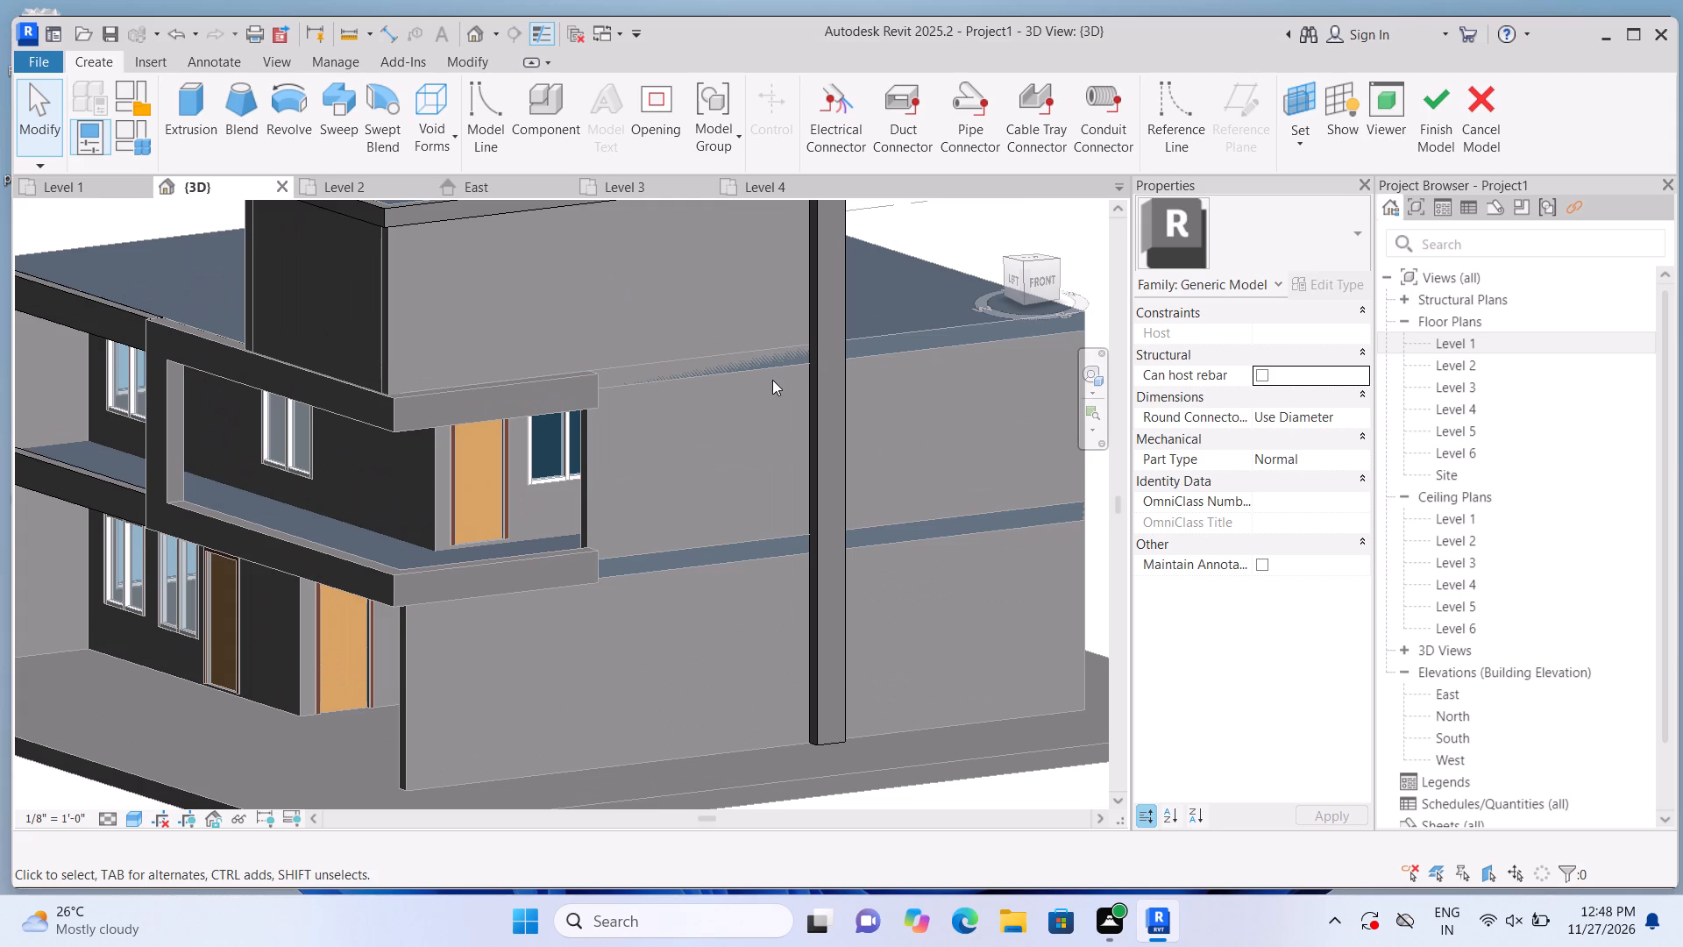
scroll(742, 398, "down", 3)
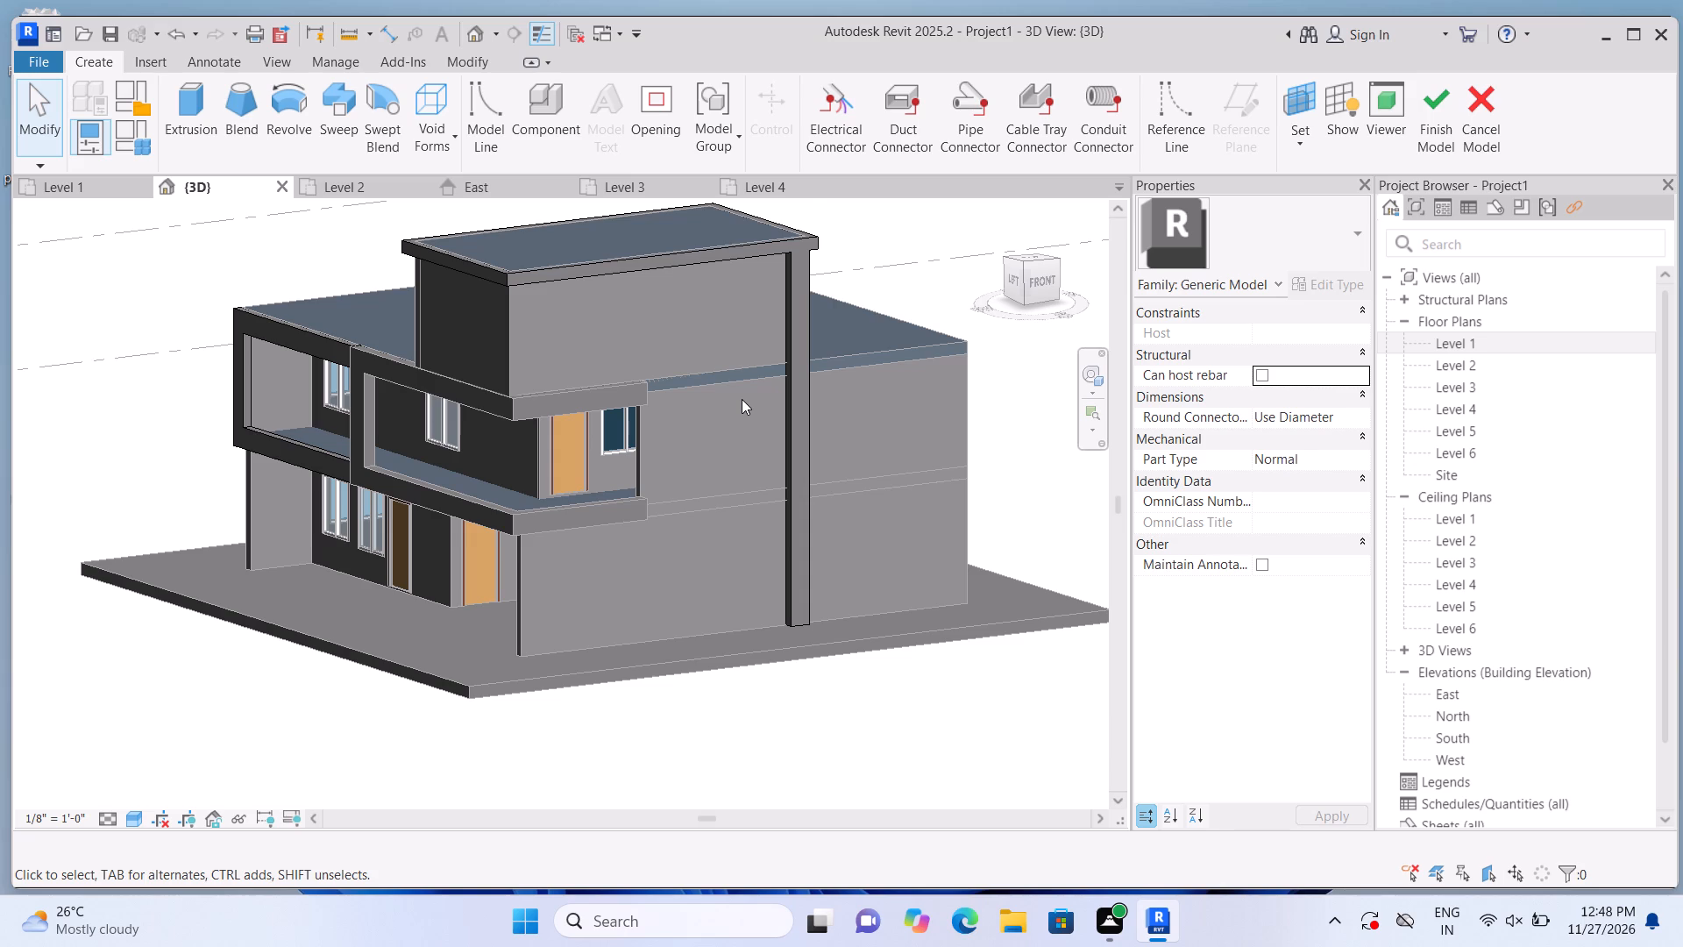
scroll(727, 410, "up", 1)
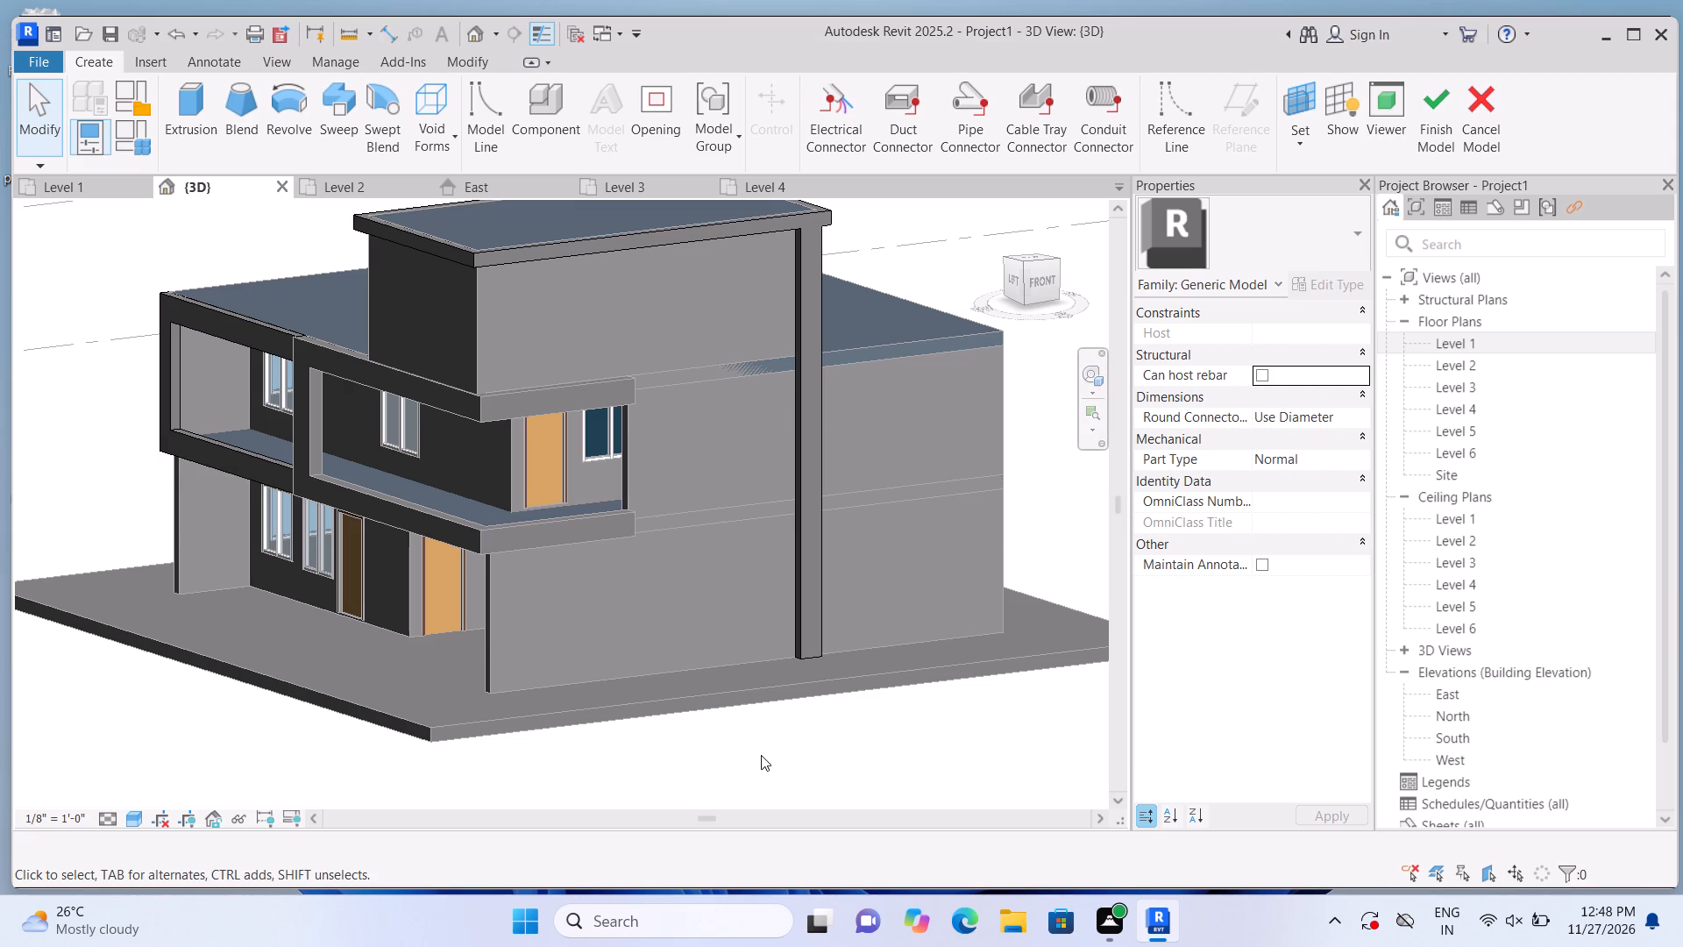
scroll(761, 755, "down", 1)
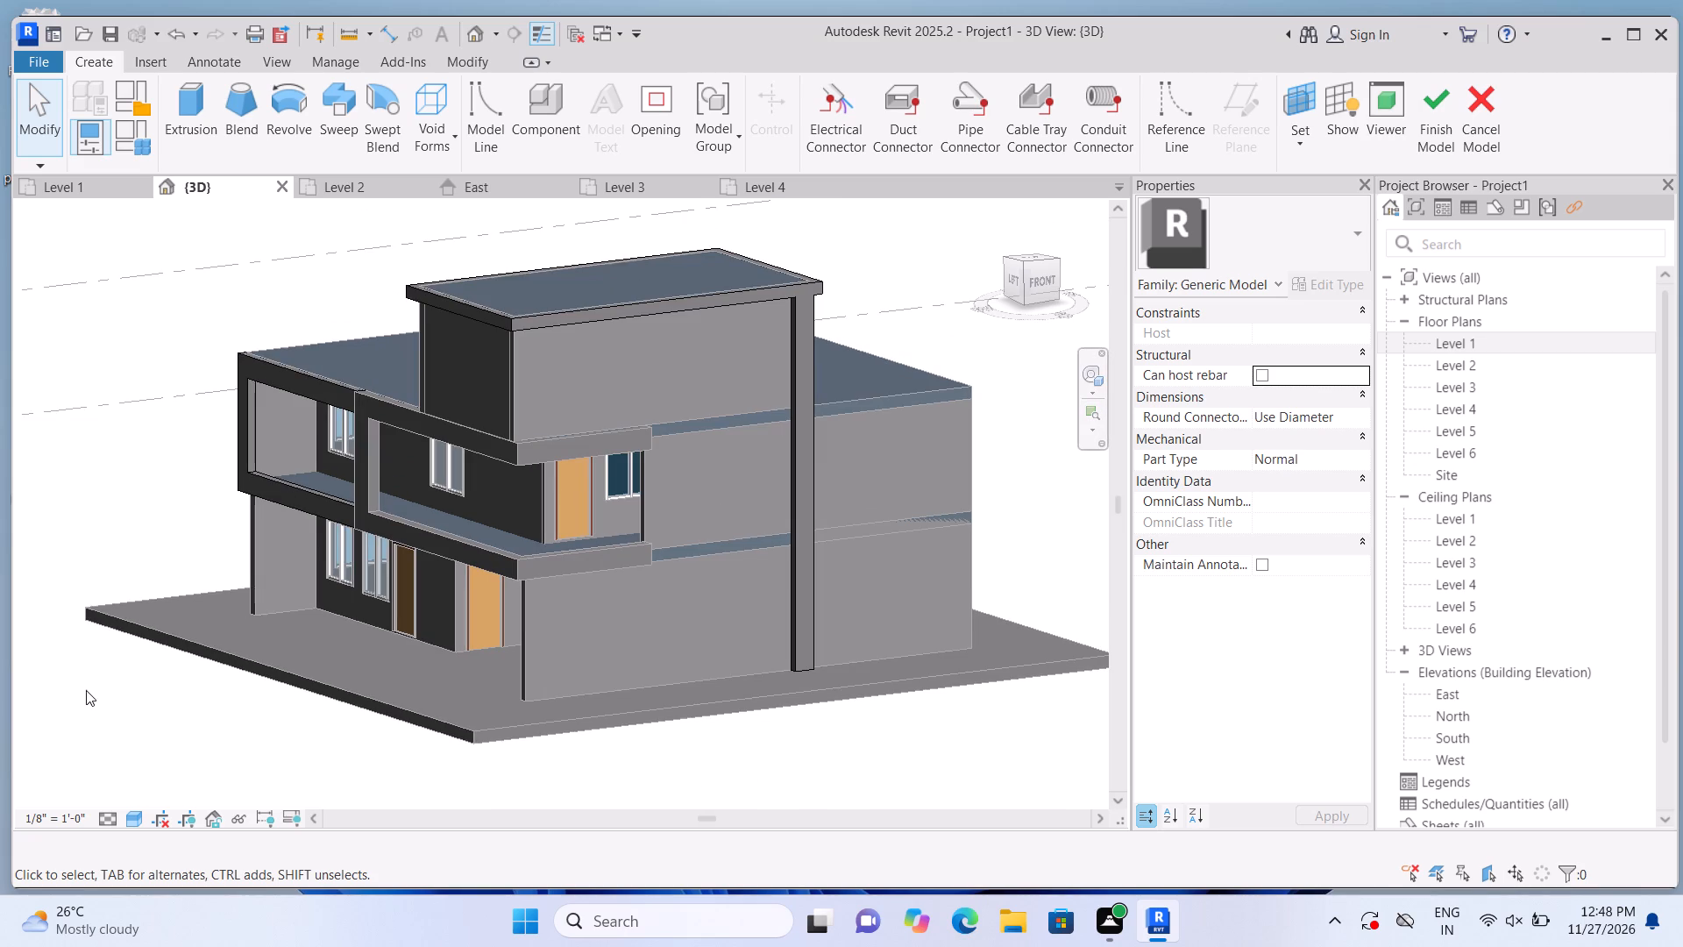
Start a new in-place extrusion with the outer face of the Back upper-storey wall, below the main roof, as its work plane.
middle_click_drag(84, 682, 466, 692, "shift")
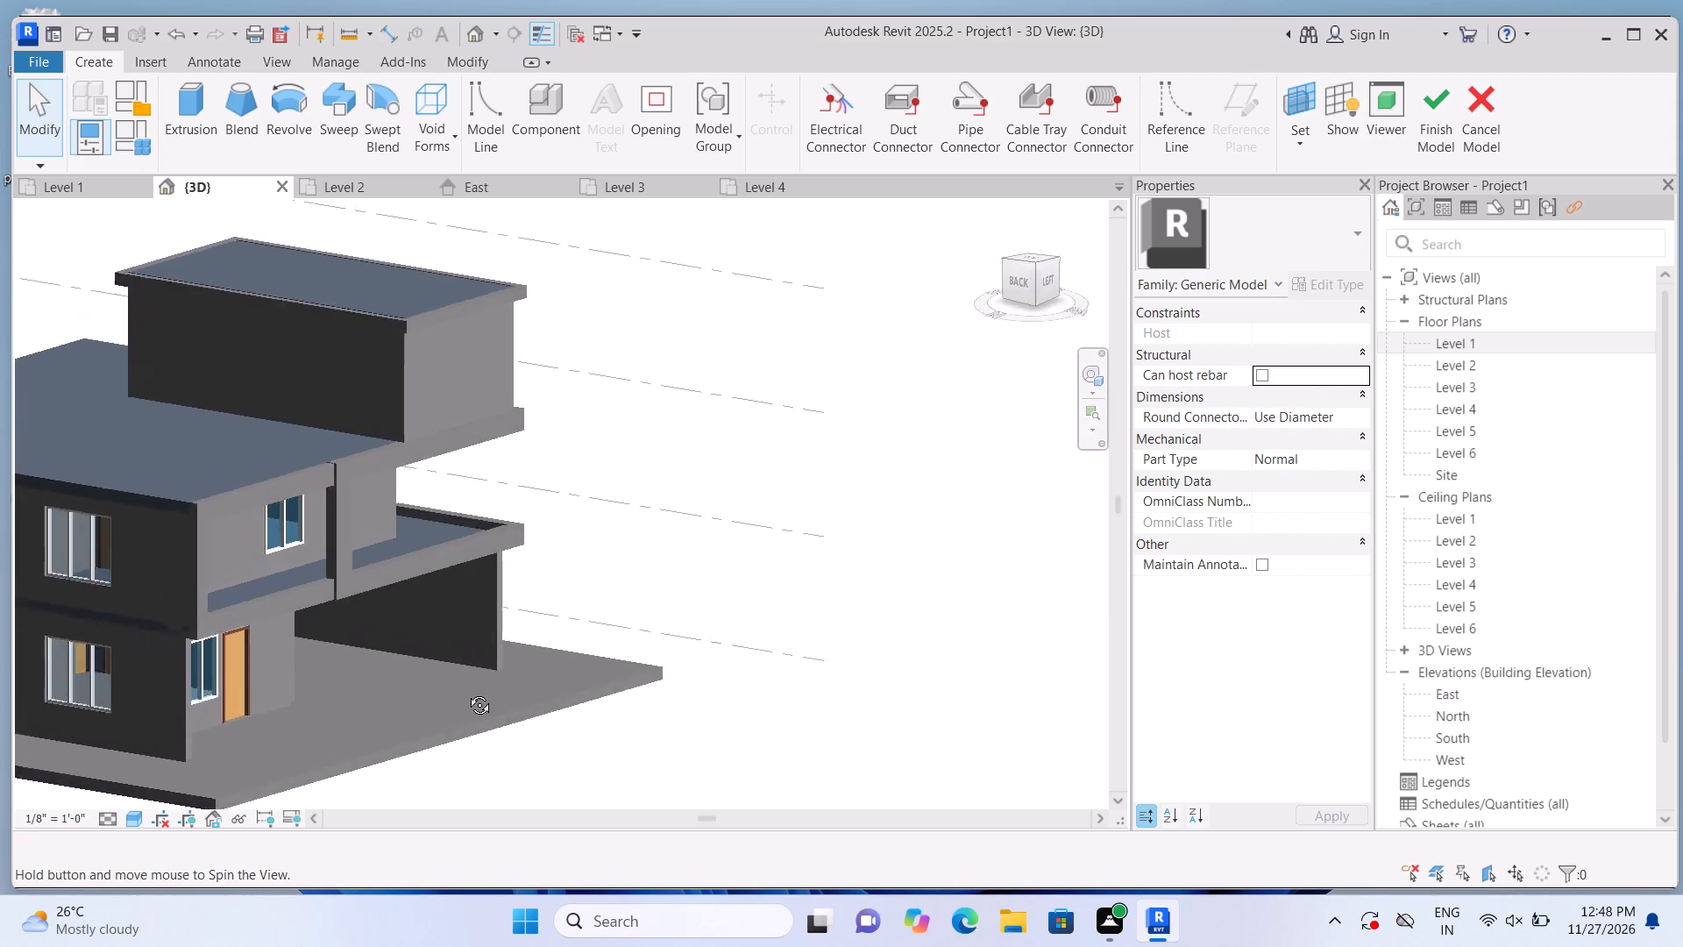
middle_click_drag(466, 692, 740, 701, "shift")
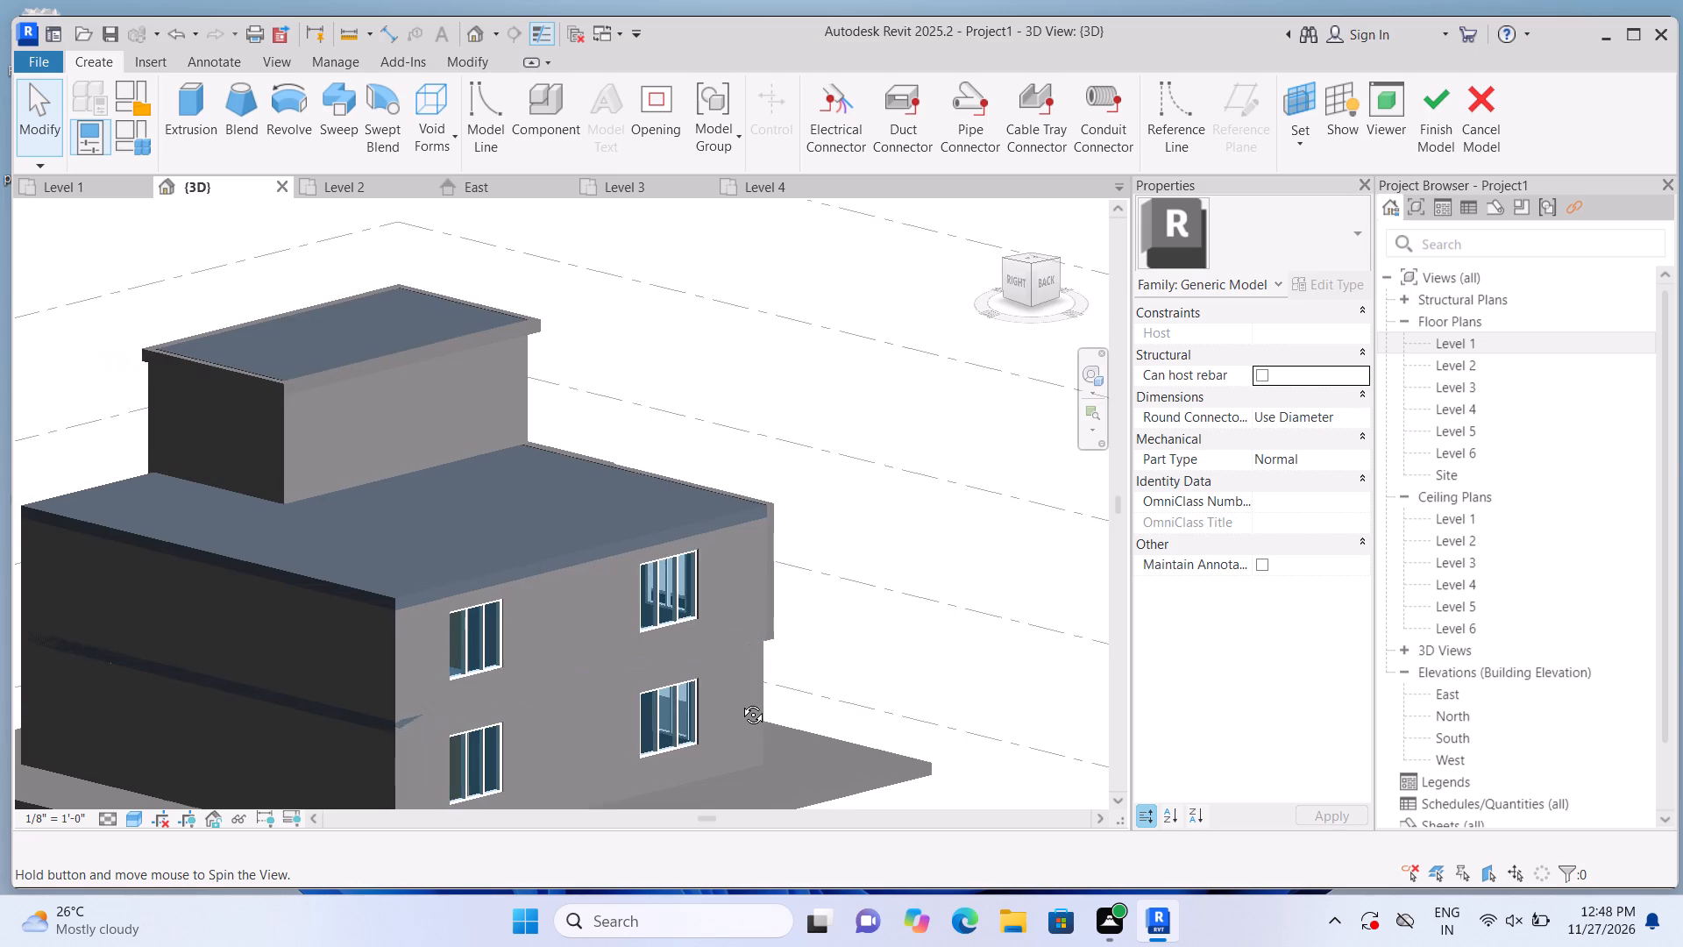
middle_click_drag(740, 701, 655, 726, "shift")
scroll(750, 615, "up", 1)
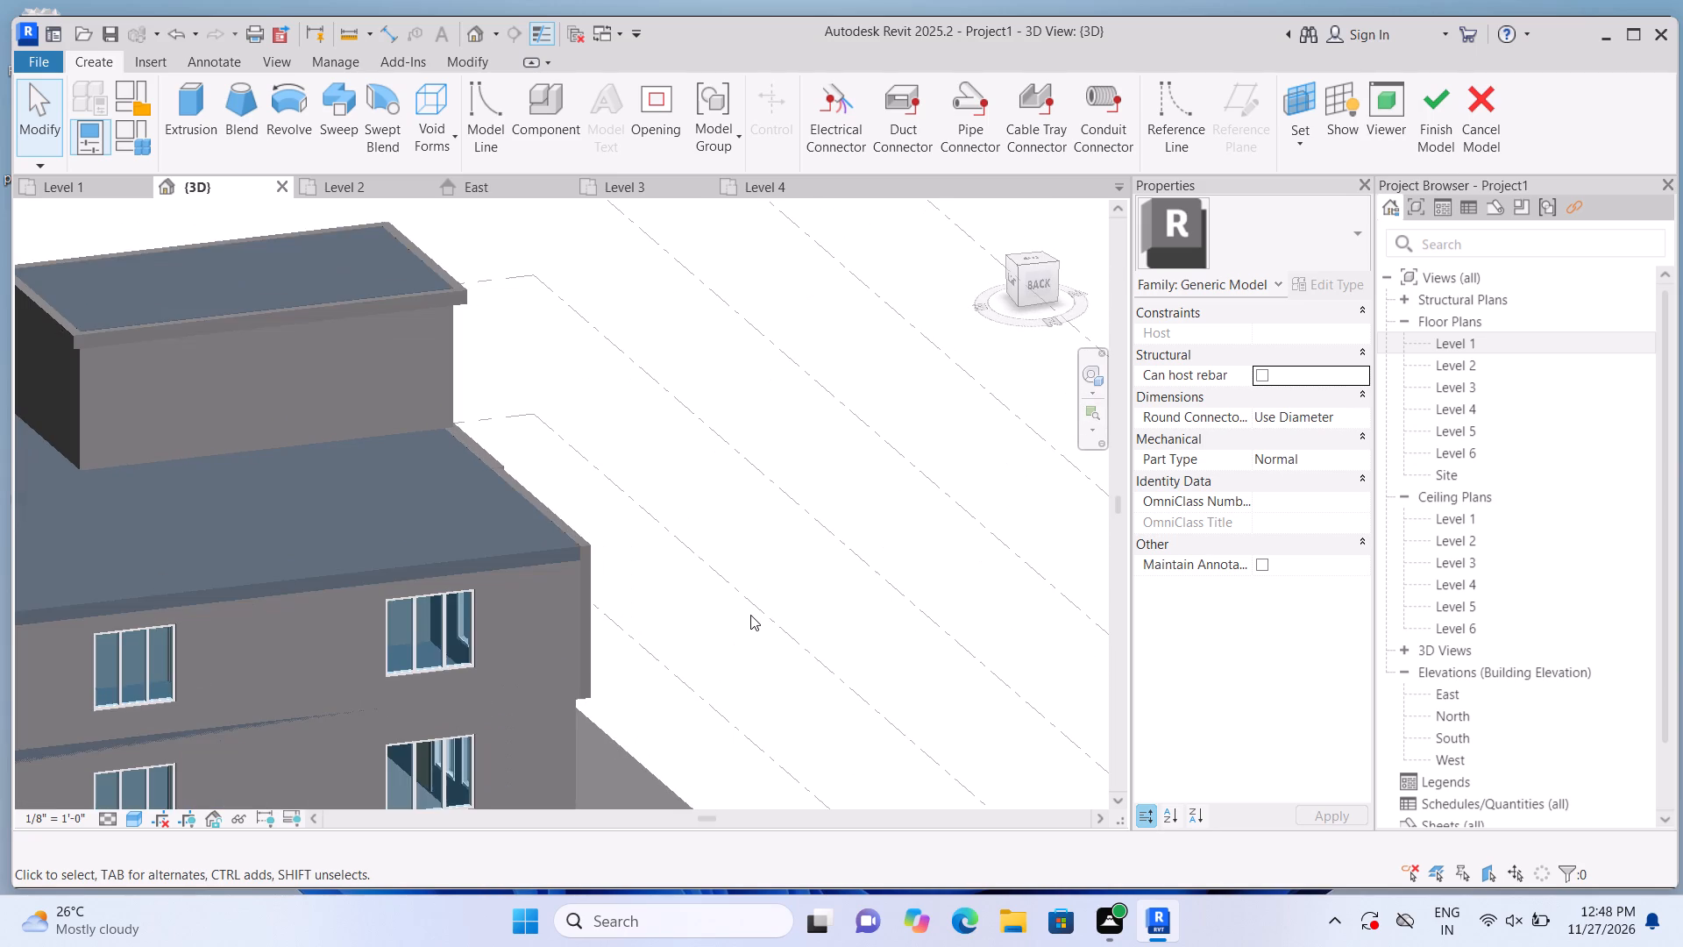
scroll(758, 623, "up", 1)
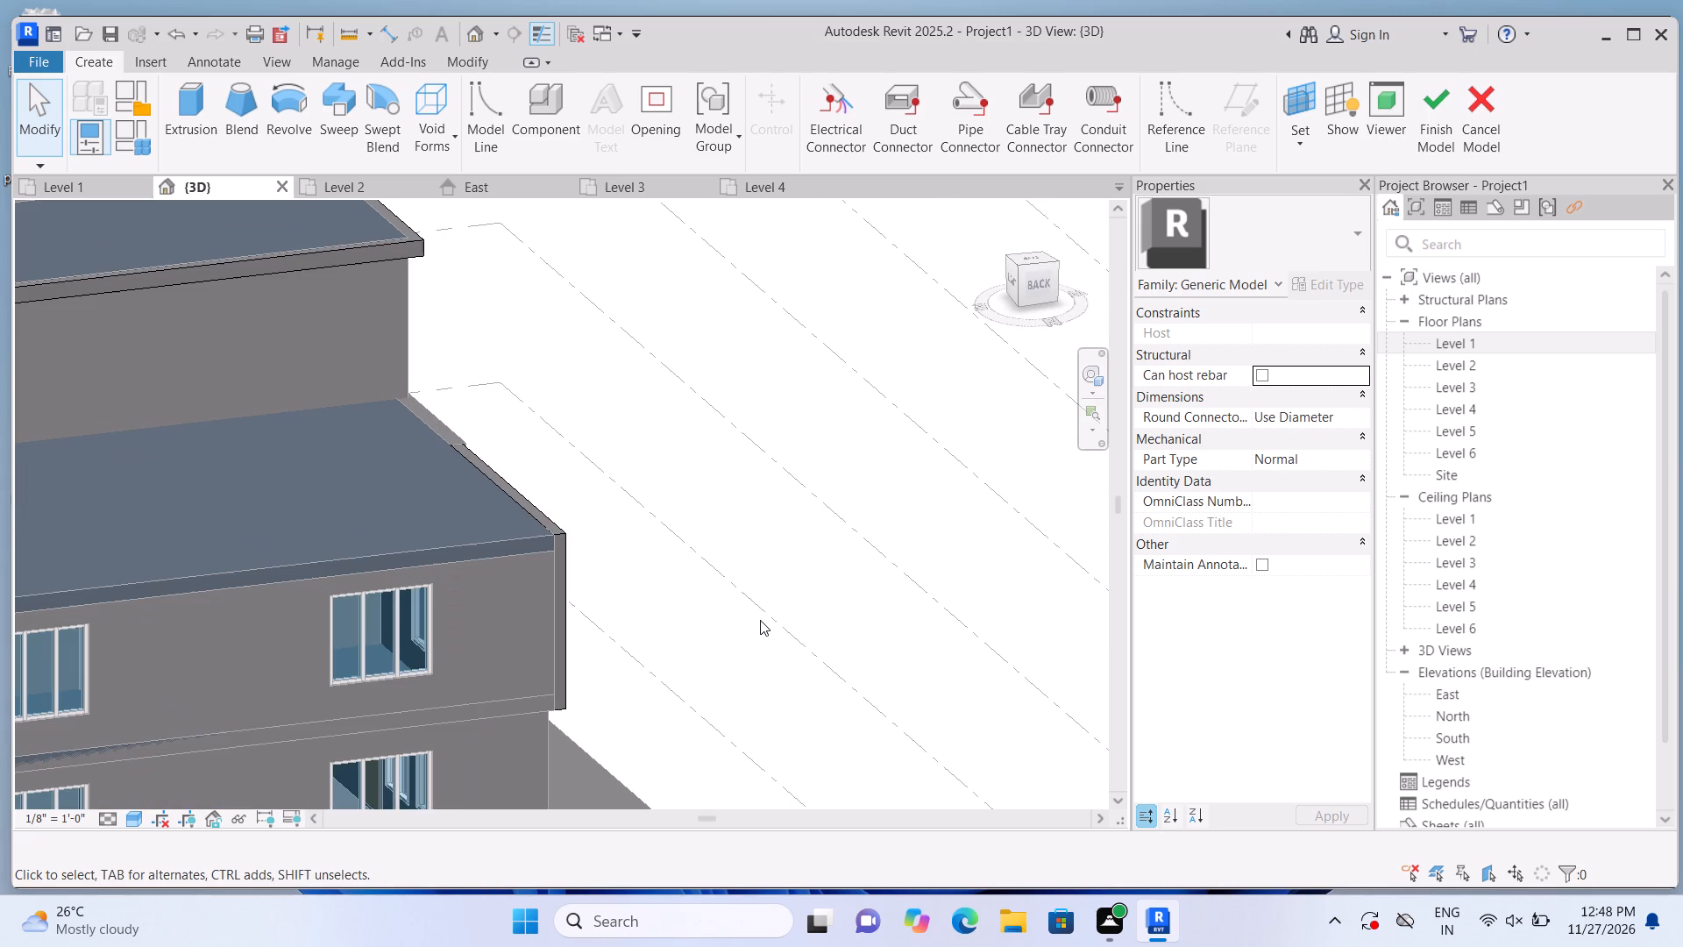
scroll(763, 611, "up", 1)
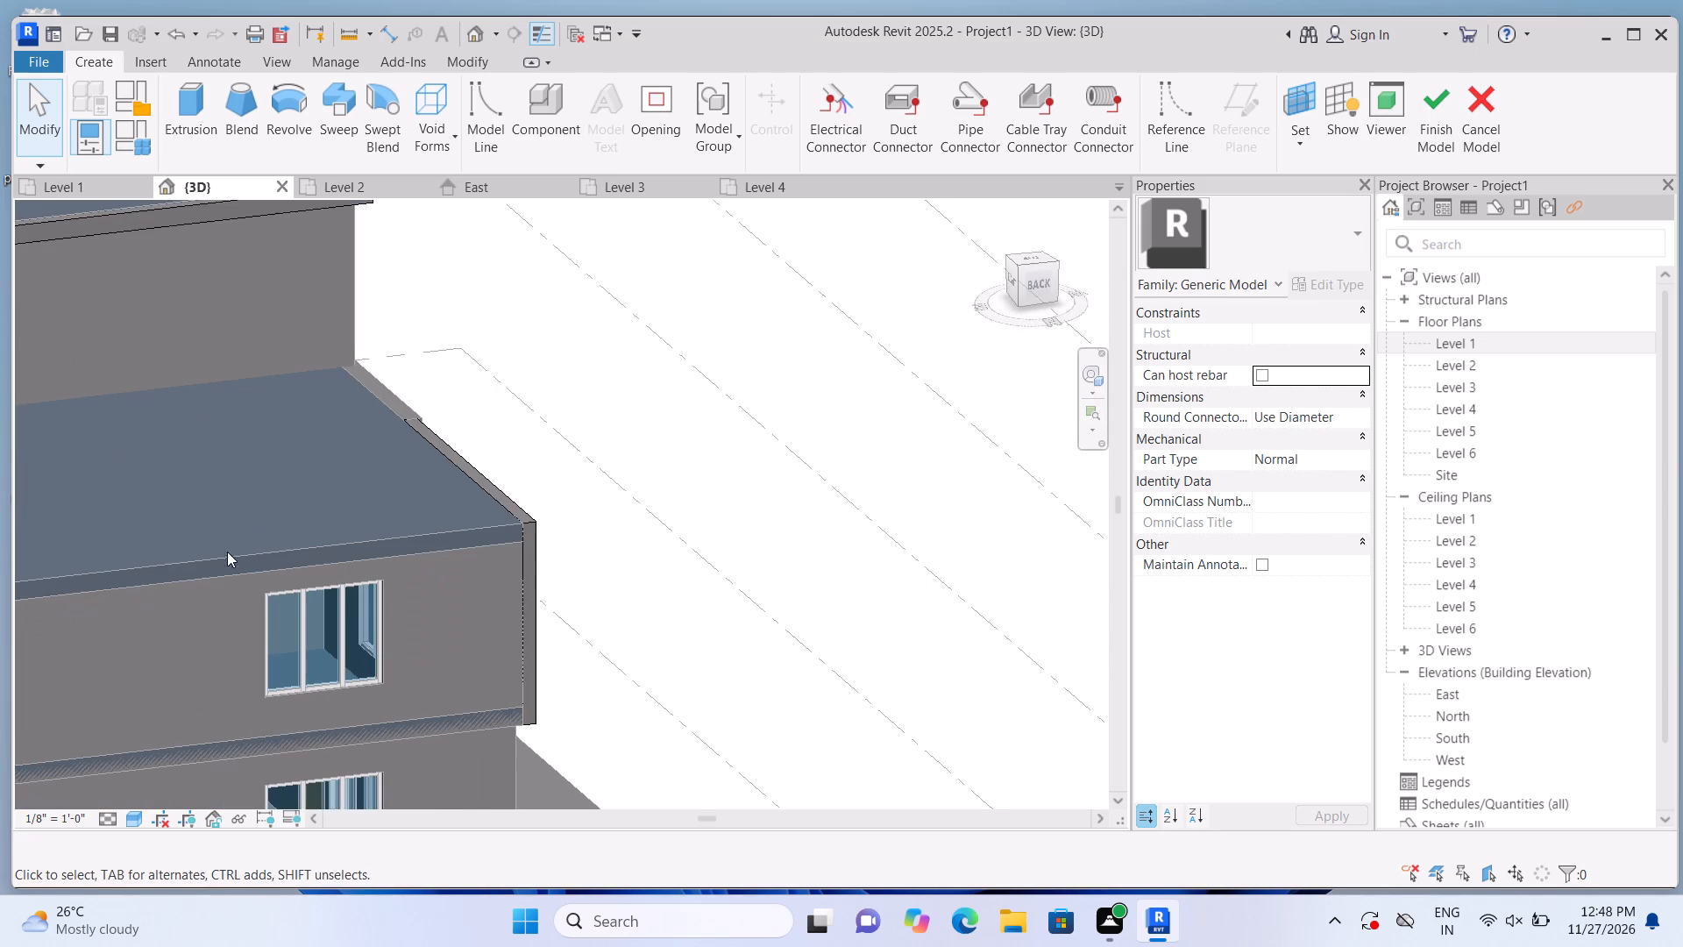
left_click(204, 99)
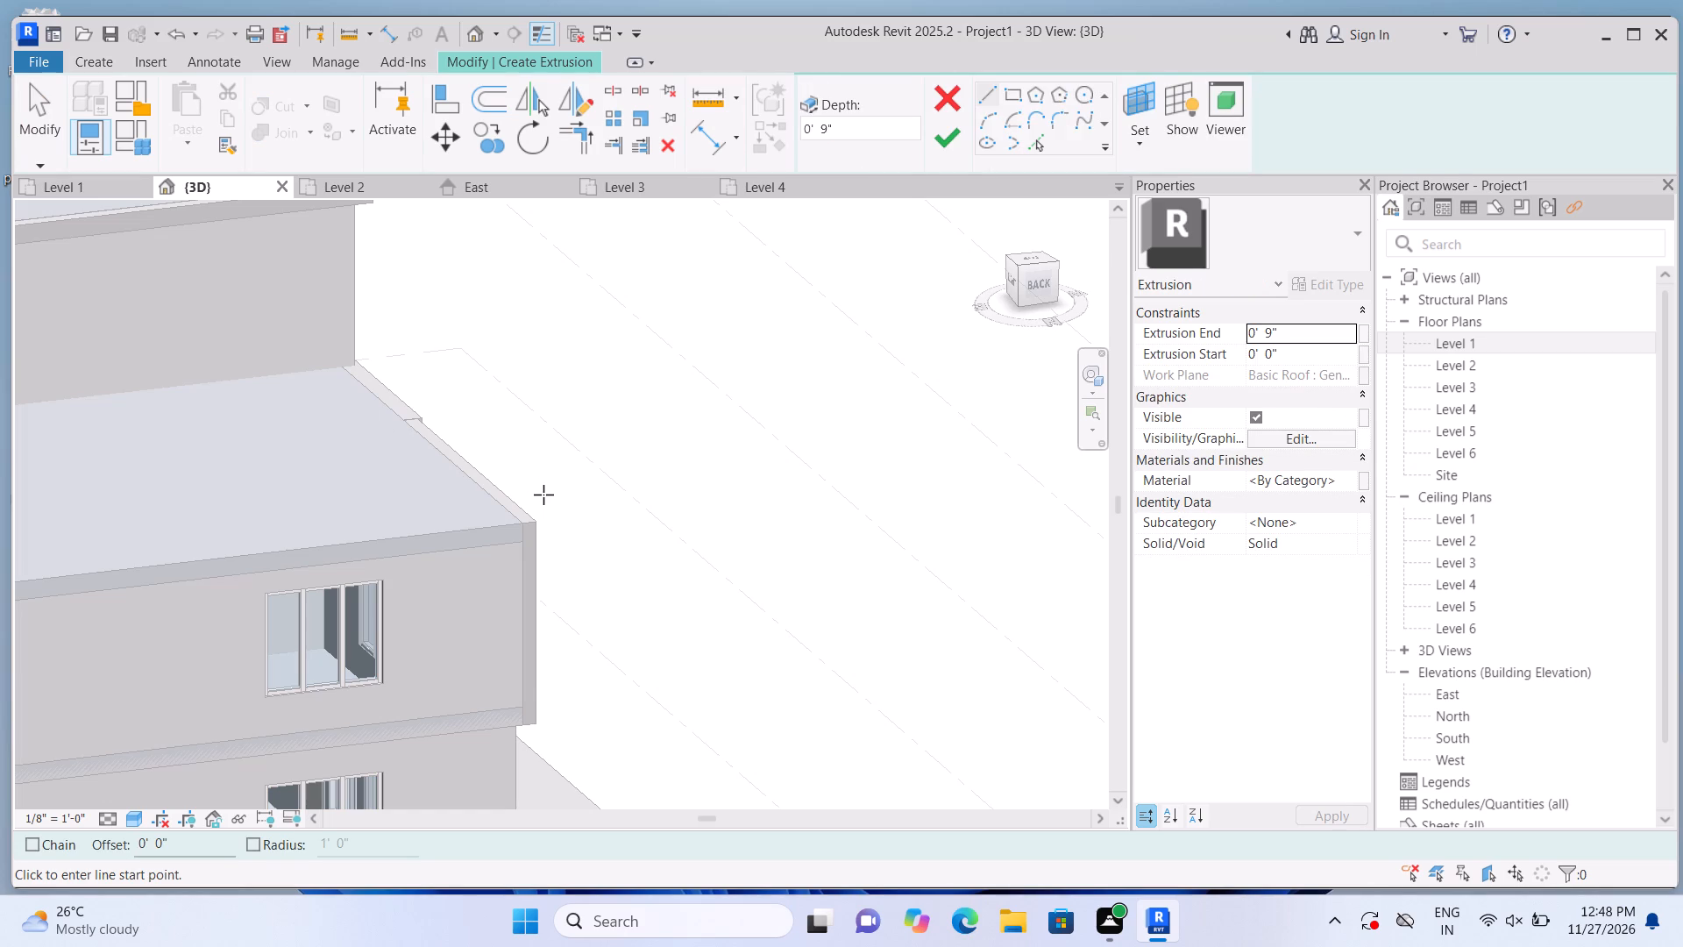
scroll(600, 498, "down", 2)
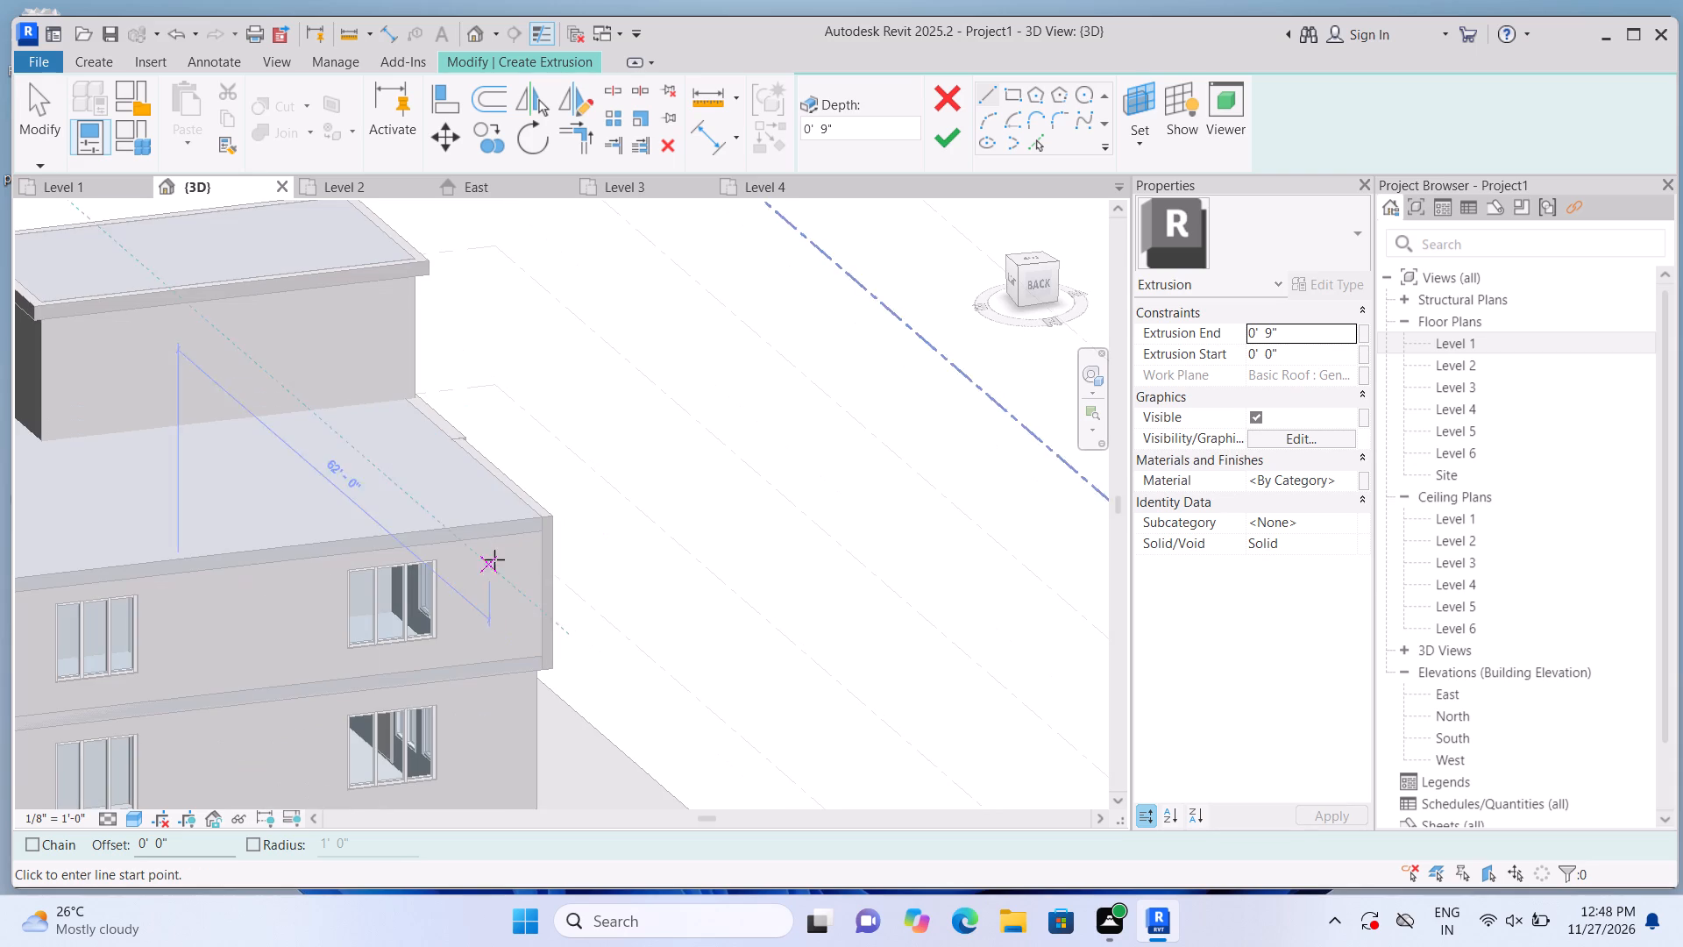
left_click(428, 532)
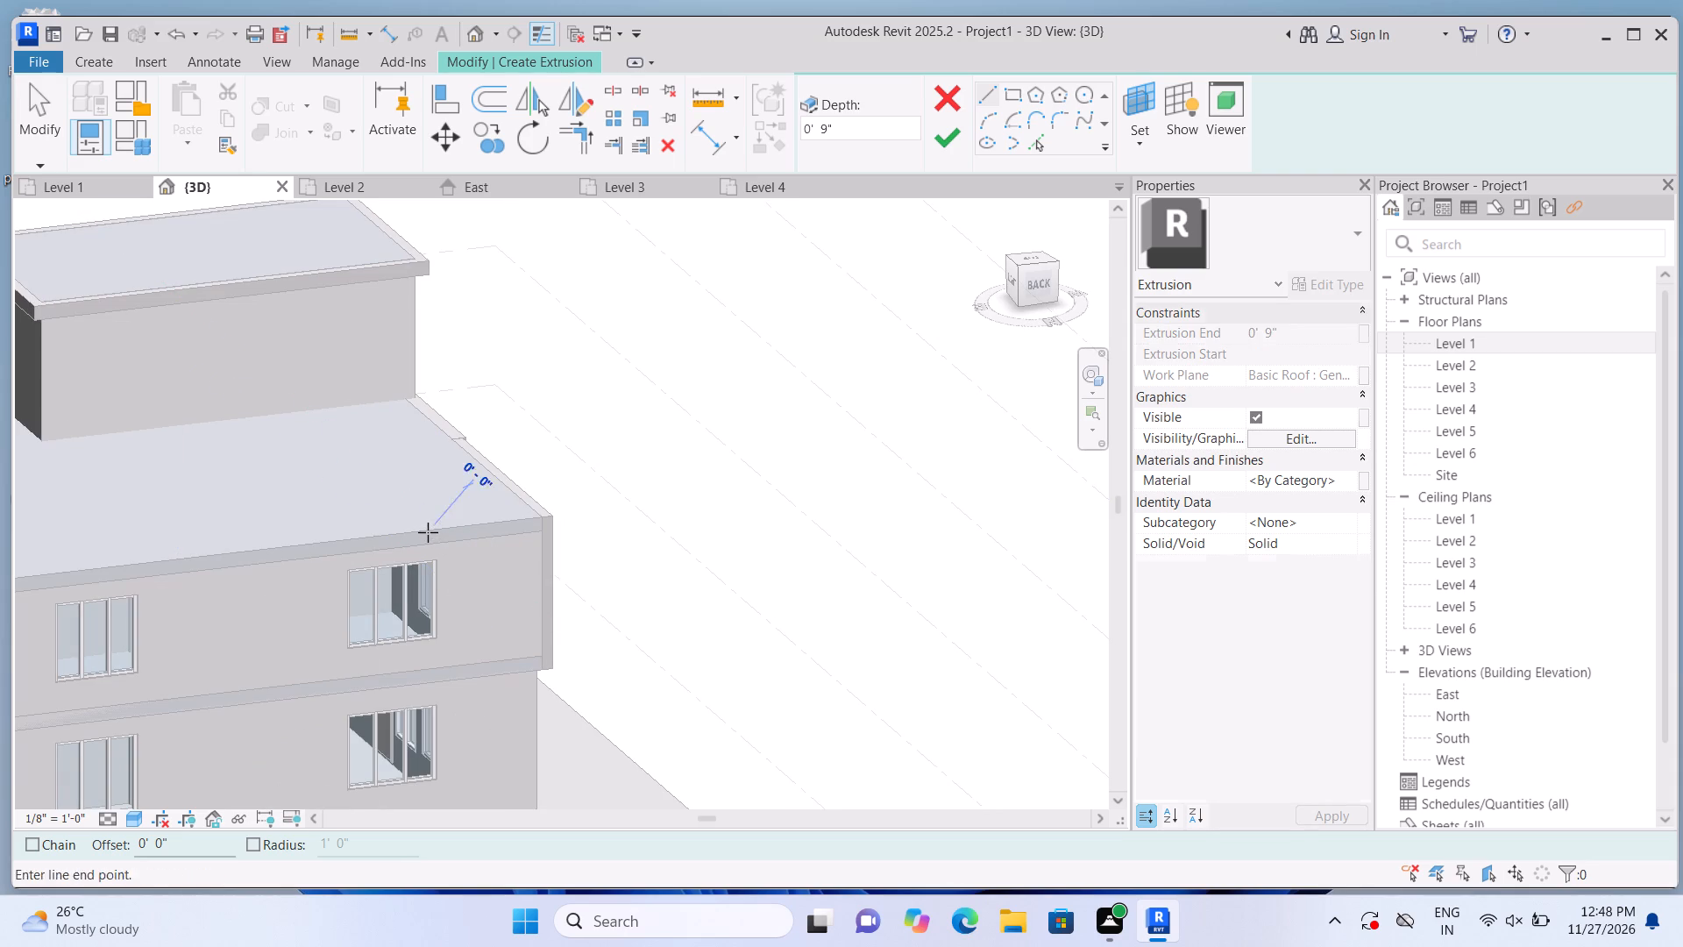
key("Escape")
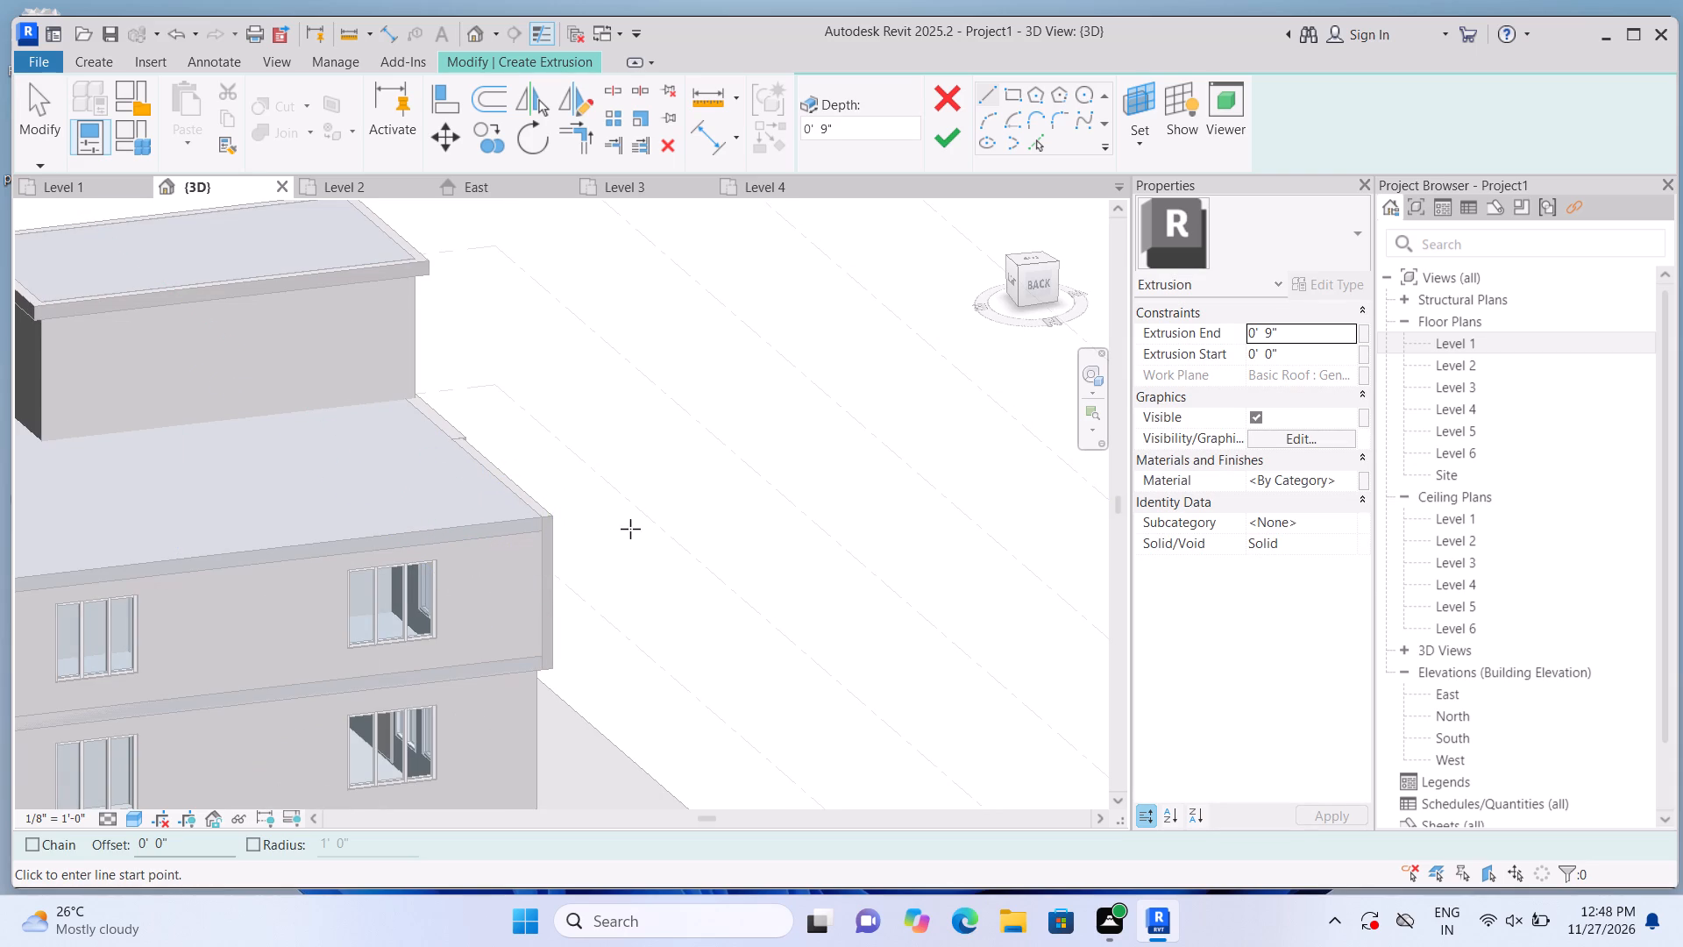
middle_click_drag(673, 556, 509, 535, "shift")
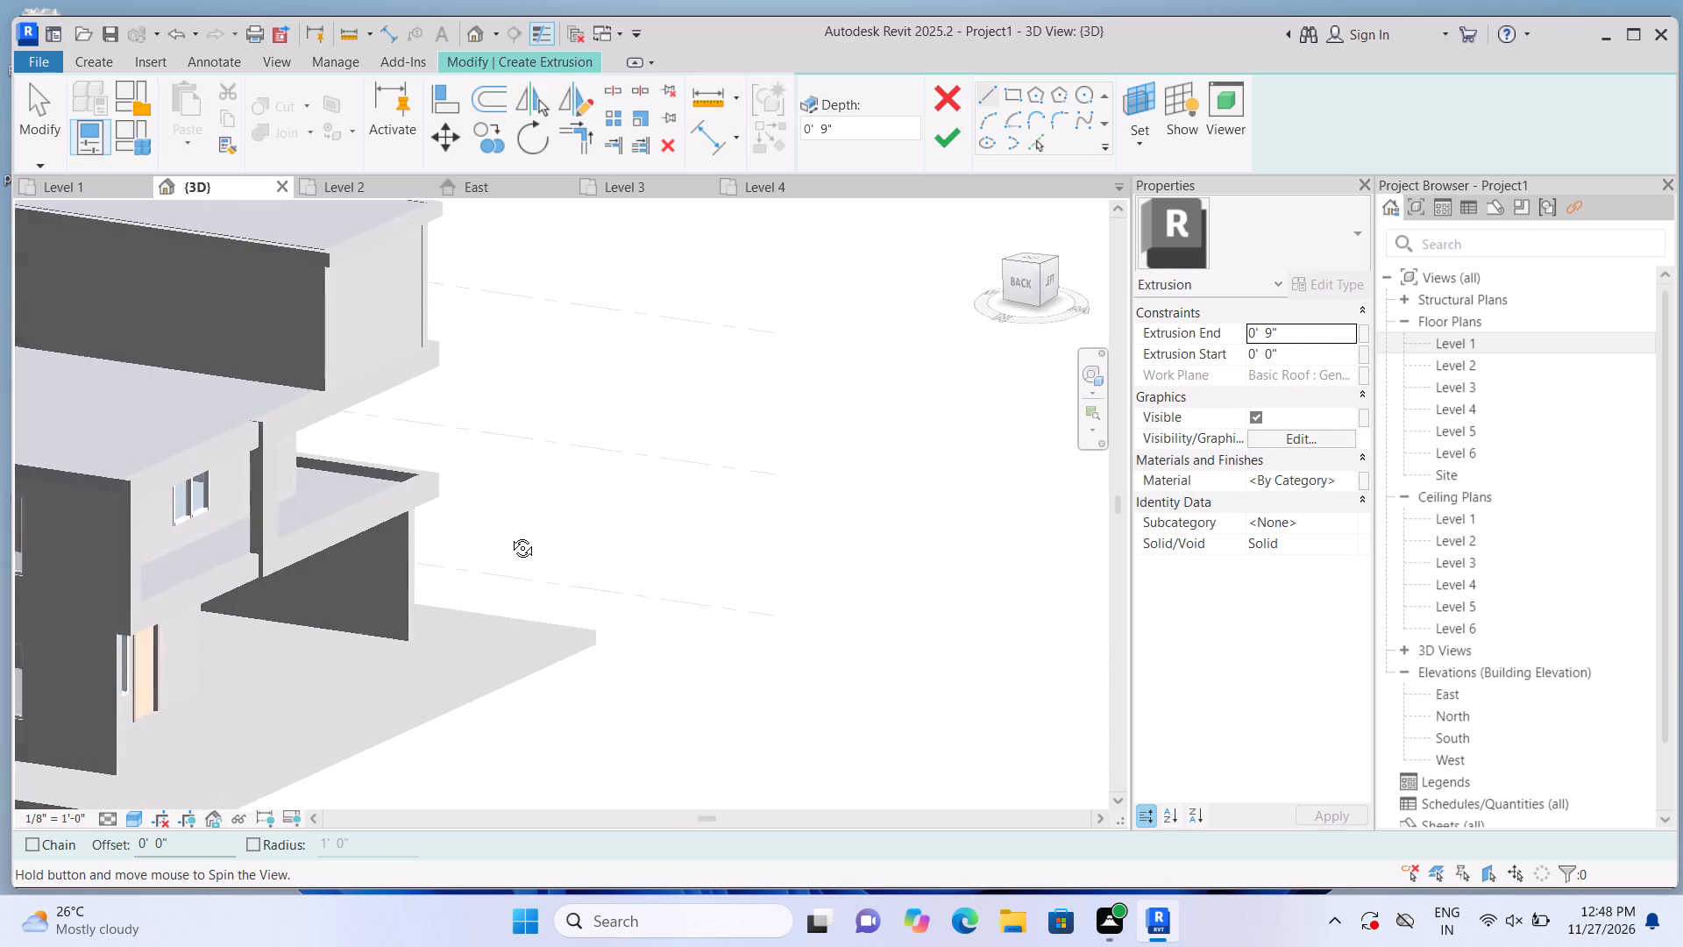
middle_click_drag(509, 535, 512, 554, "shift")
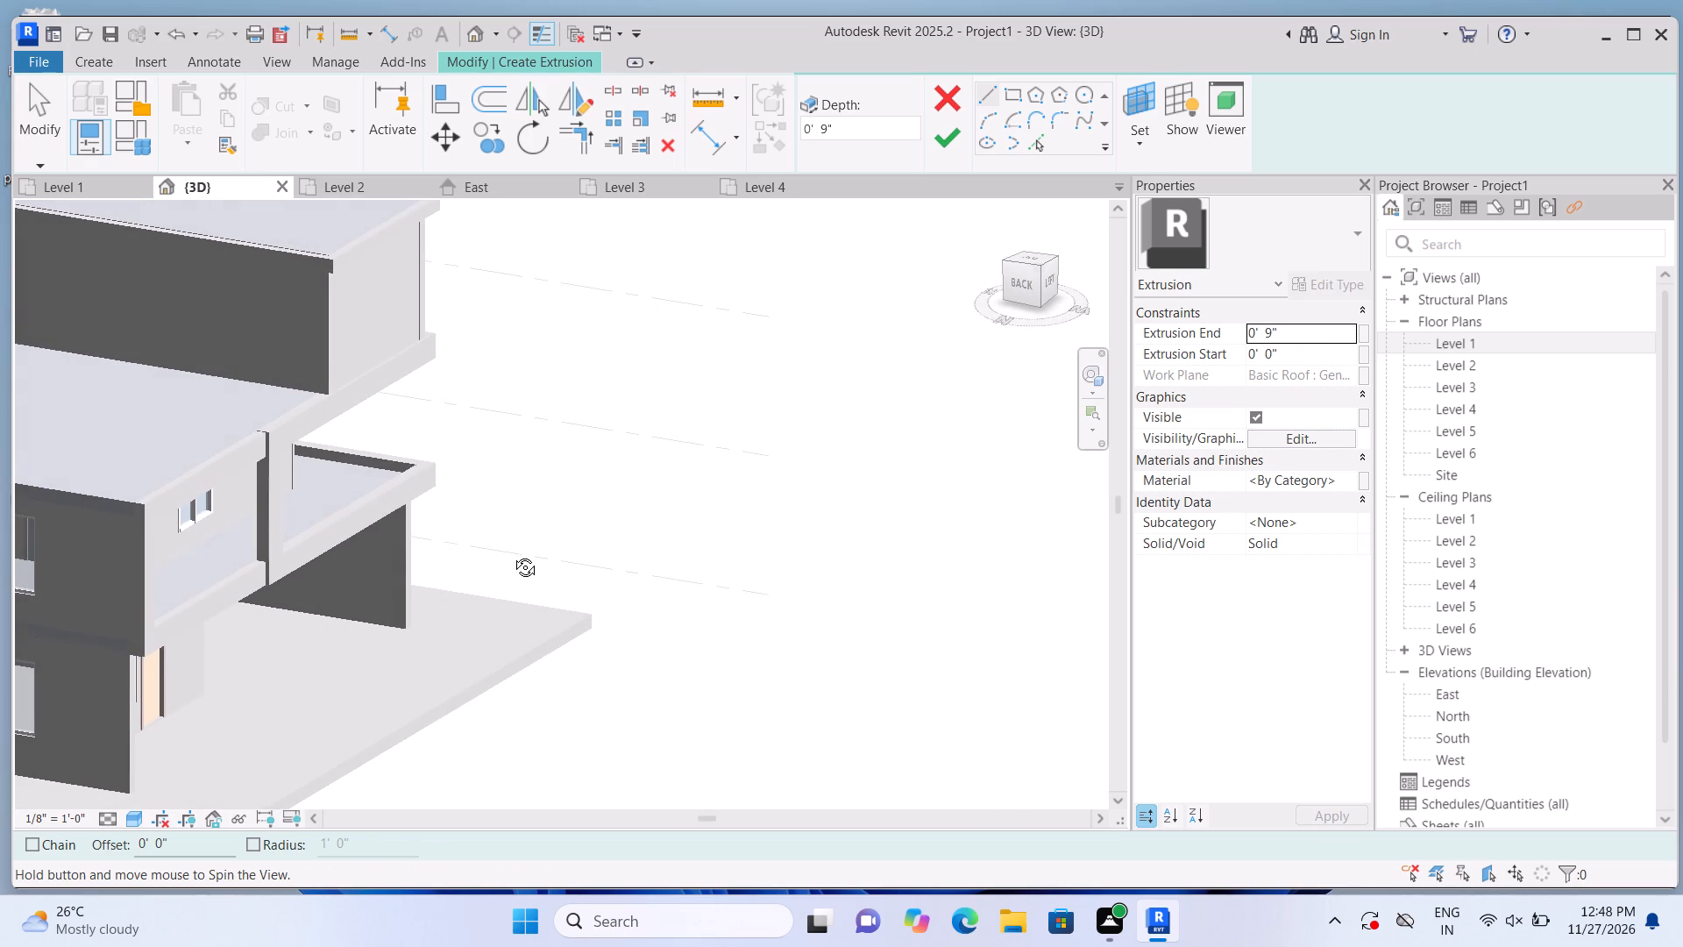
middle_click_drag(512, 554, 515, 555, "shift")
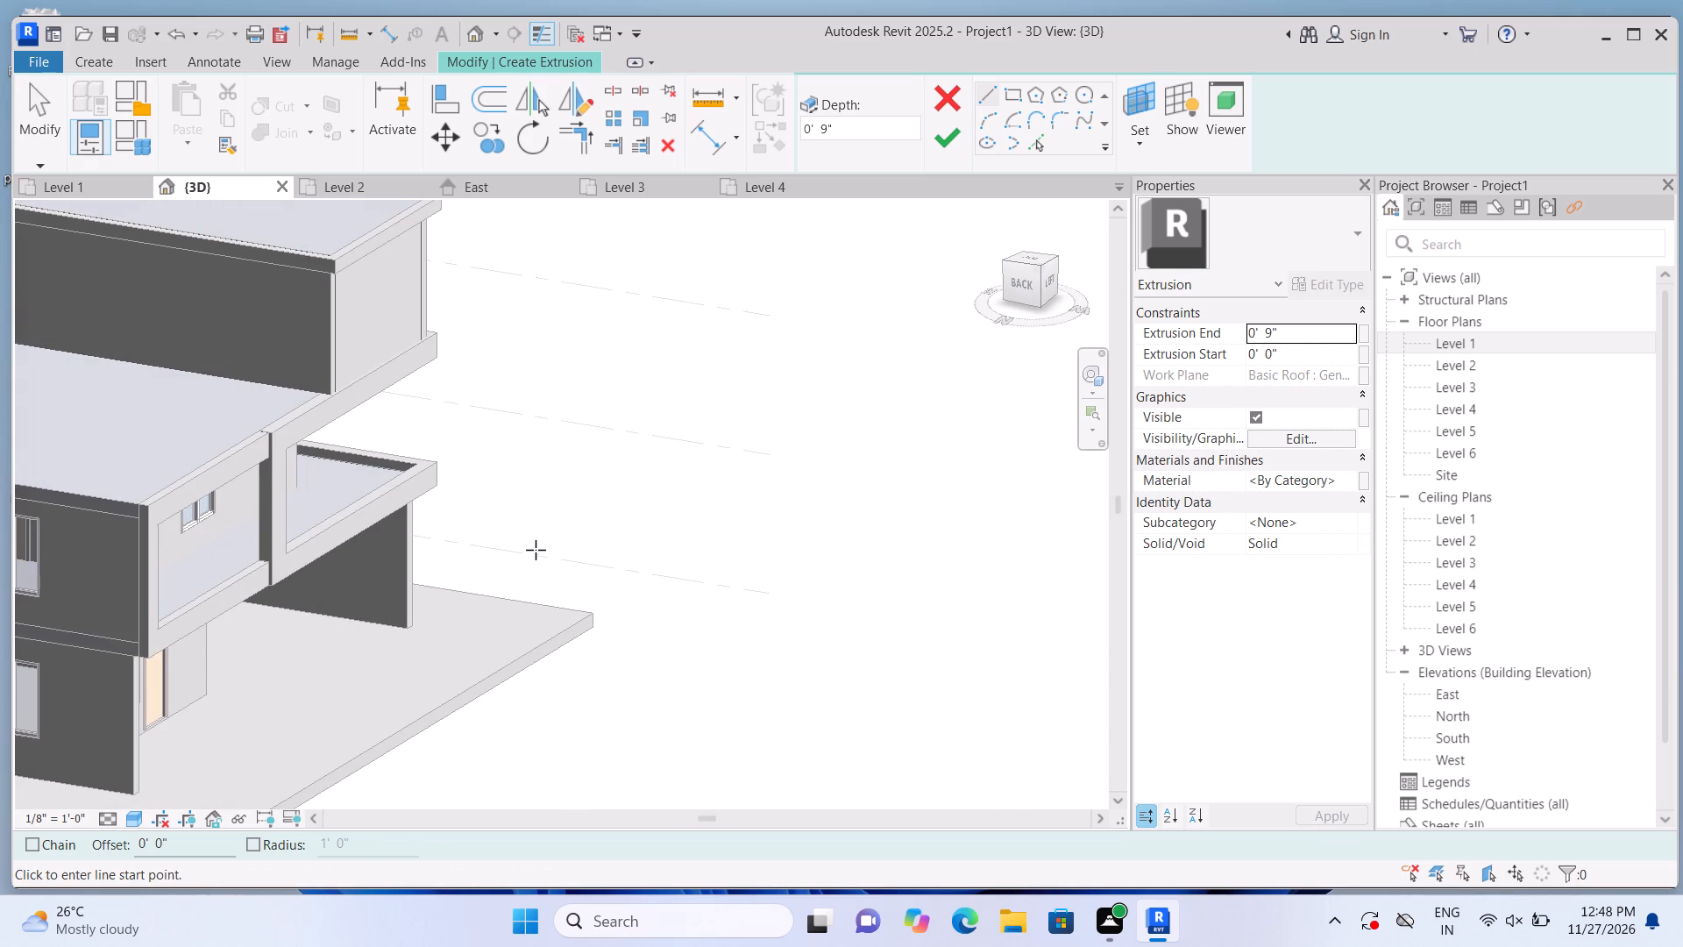
middle_click_drag(618, 540, 931, 571)
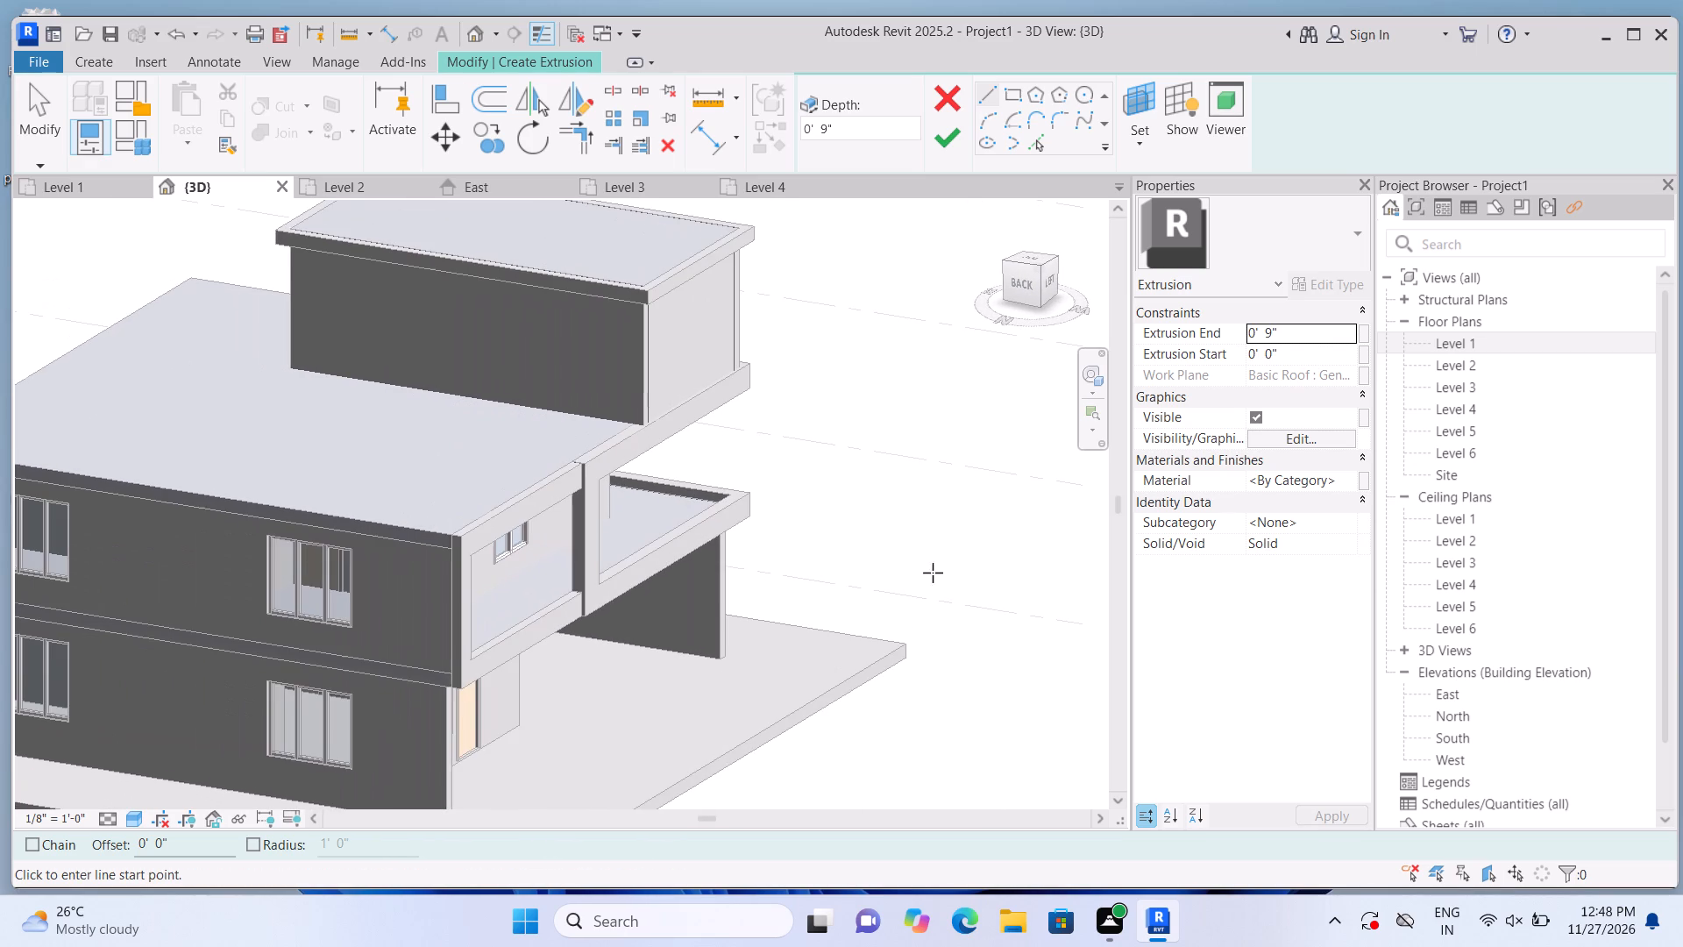
middle_click_drag(910, 533, 904, 434)
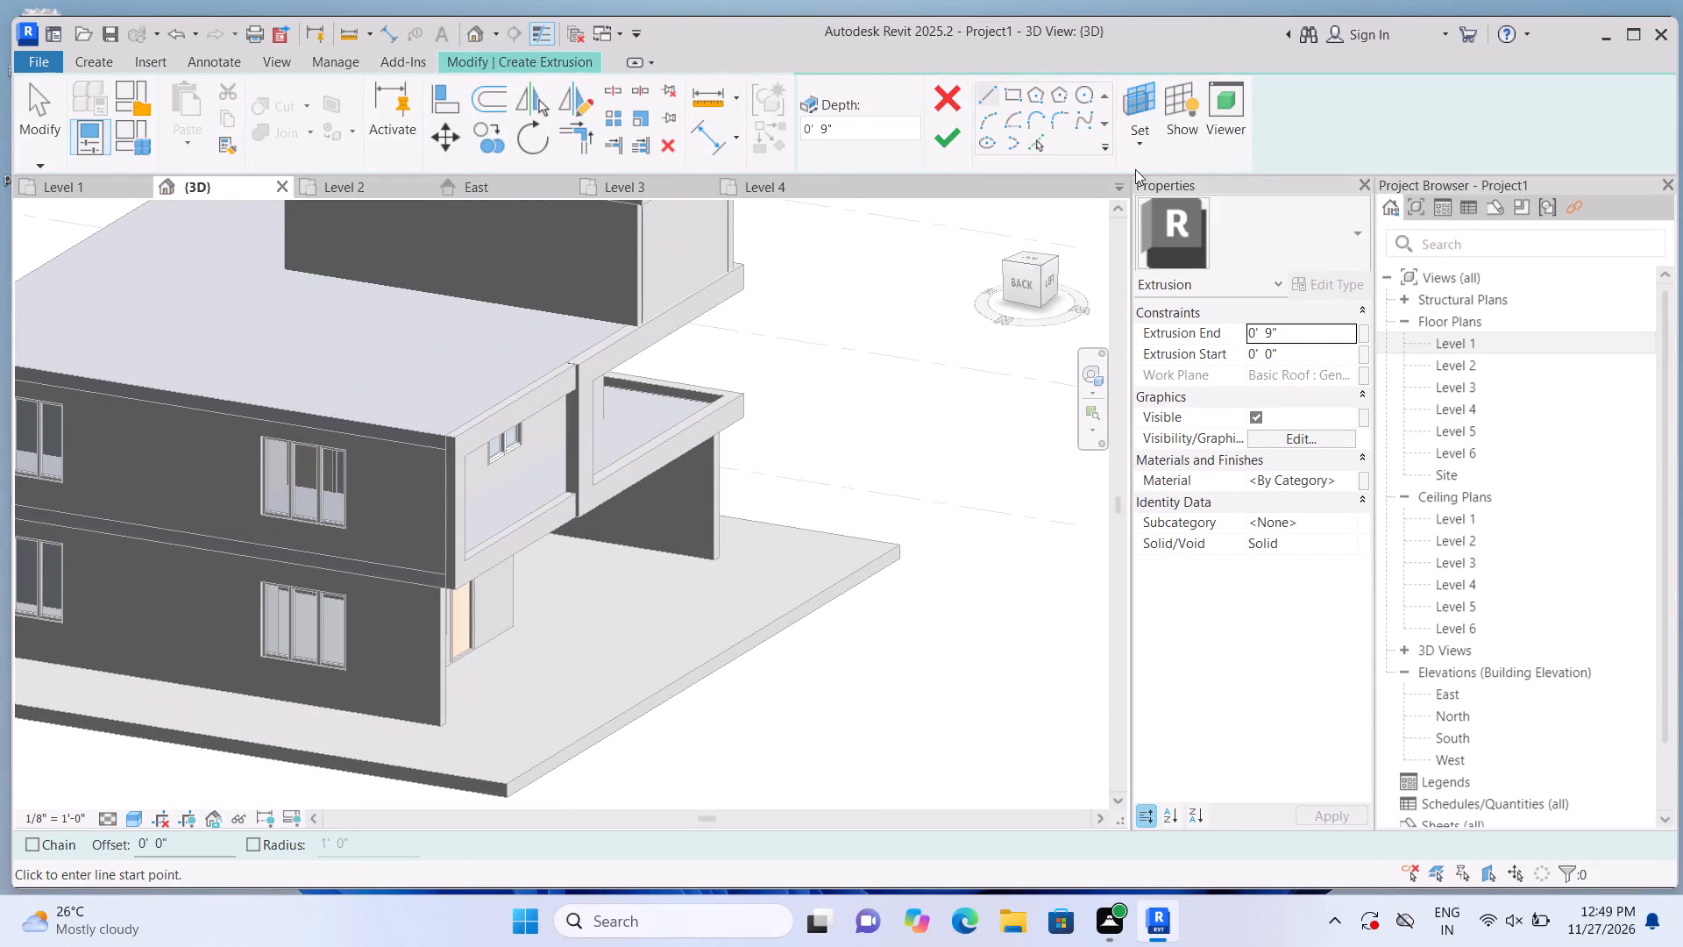
left_click(1142, 146)
left_click(1157, 218)
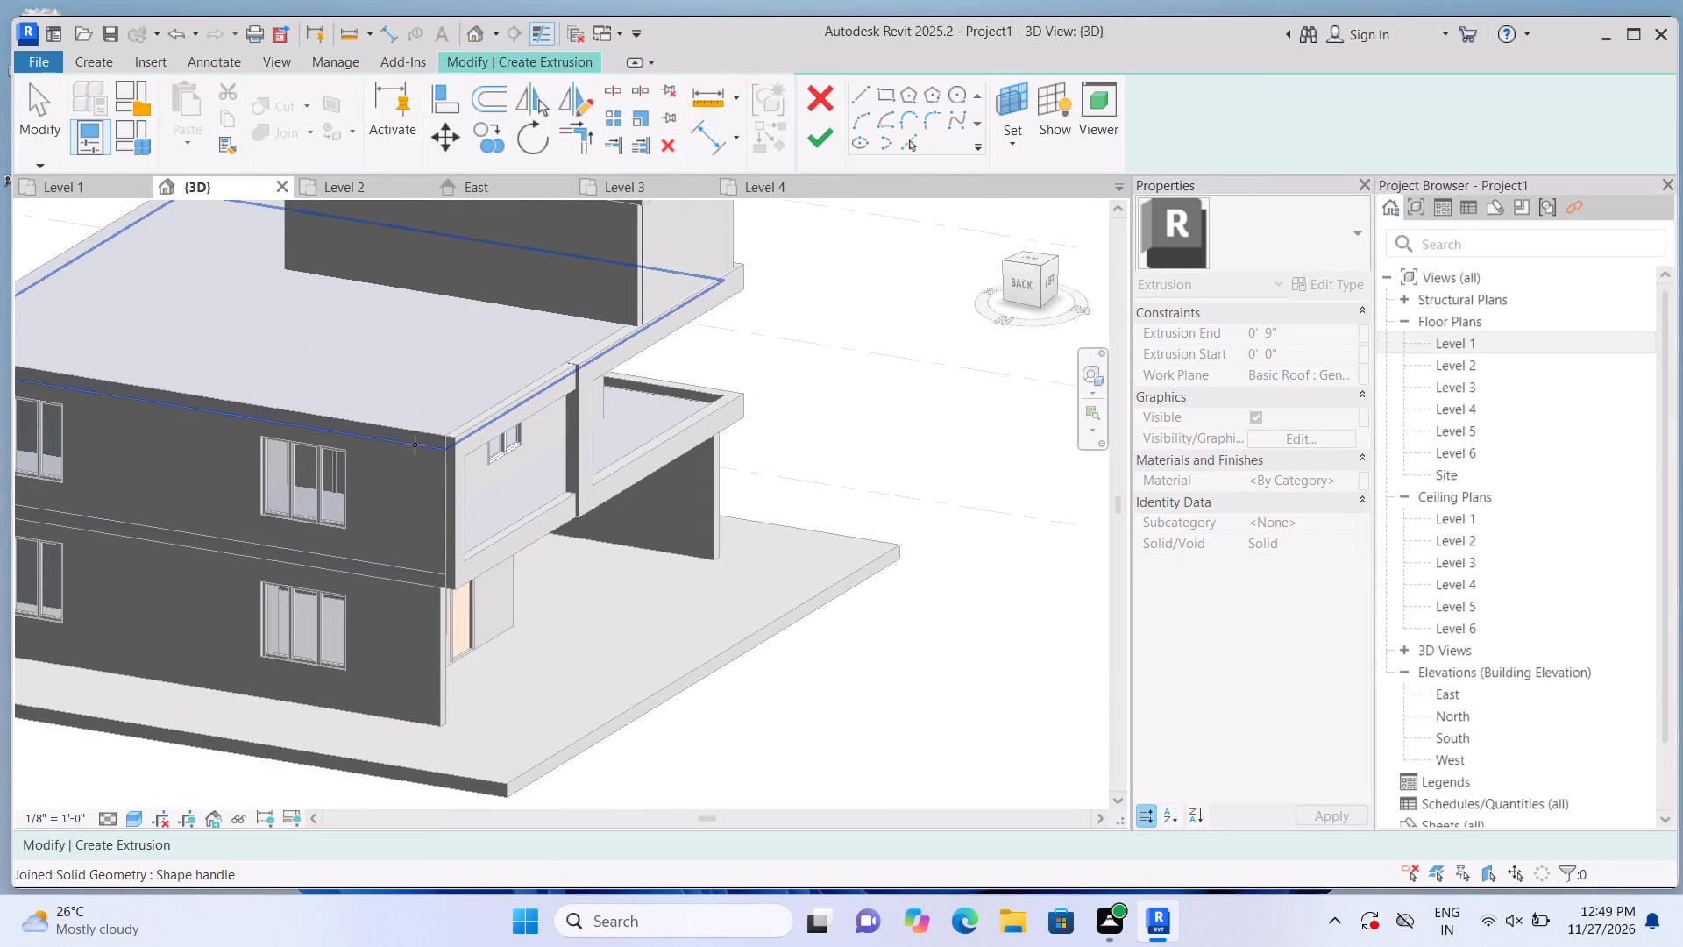
left_click(418, 477)
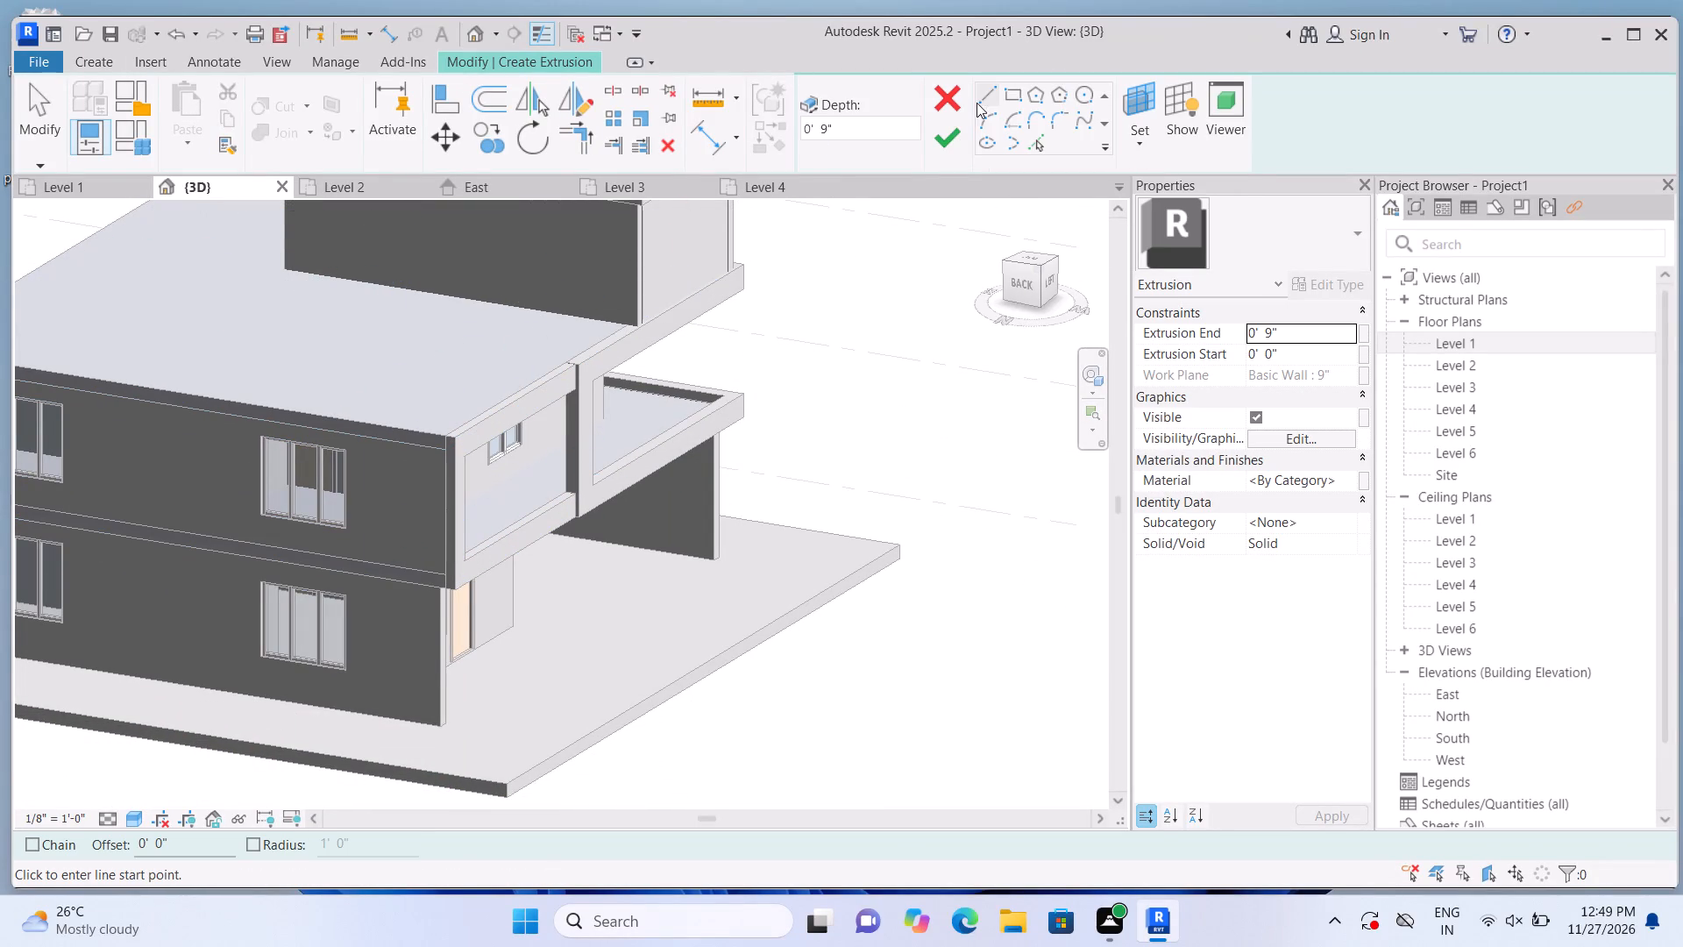
Sketch a rectangle about 7'-6" wide on the Back upper-storey wall, from the roof edge to below the framing's Left corner, and finish the extrusion.
left_click(1012, 95)
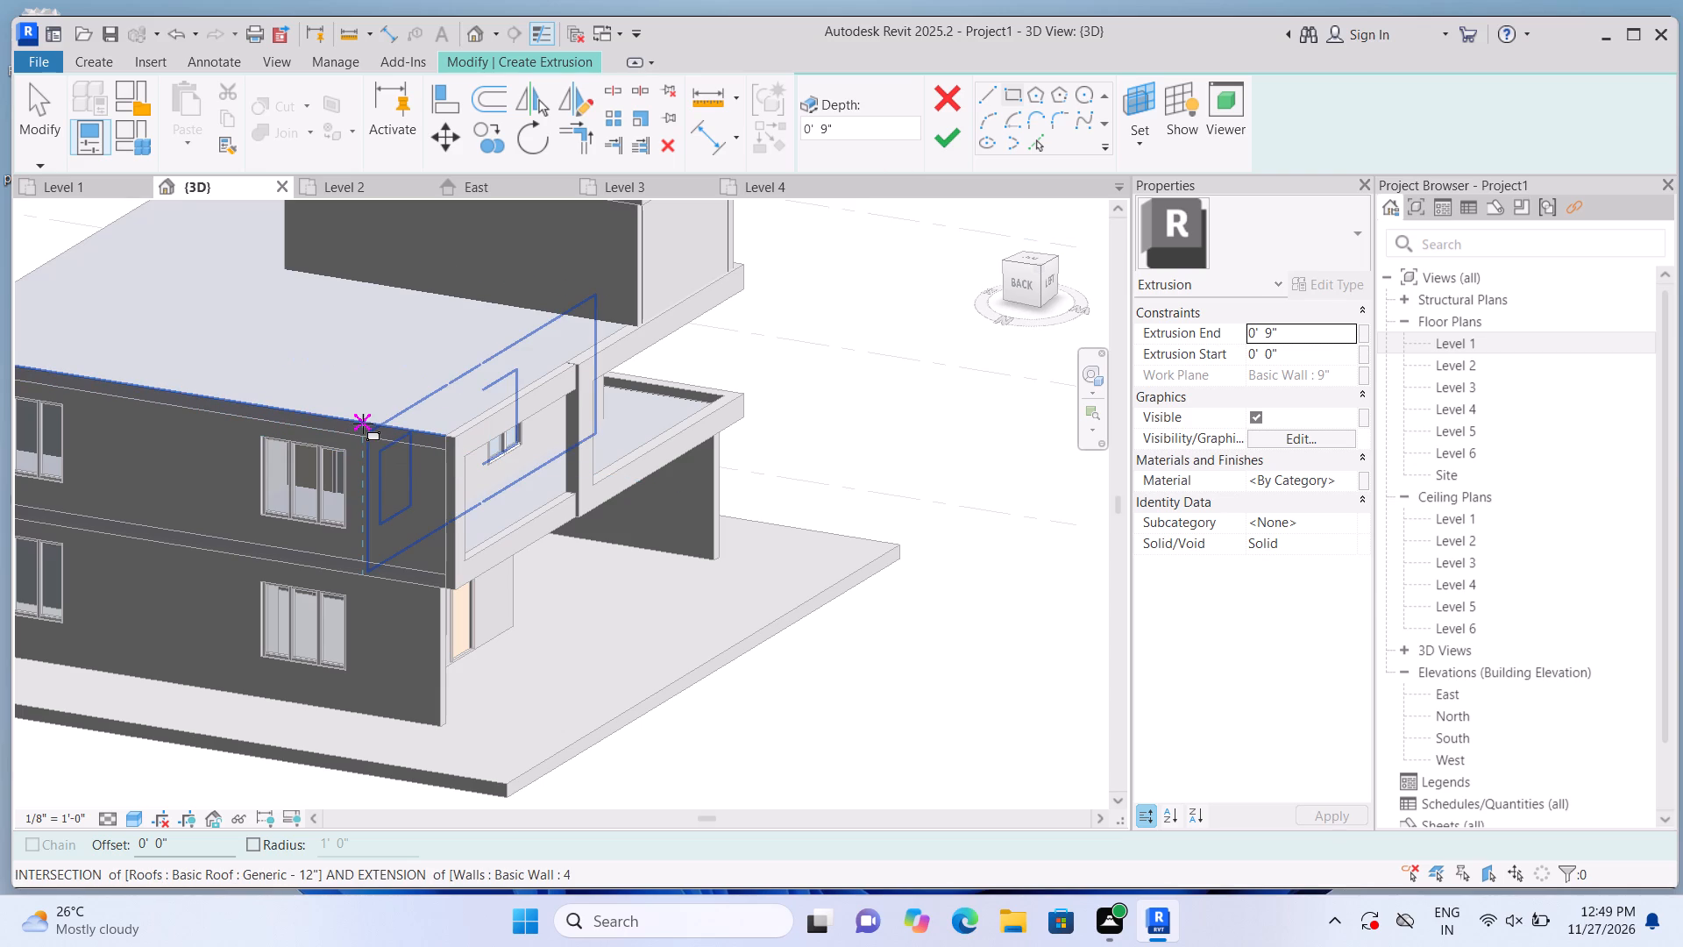
left_click(363, 424)
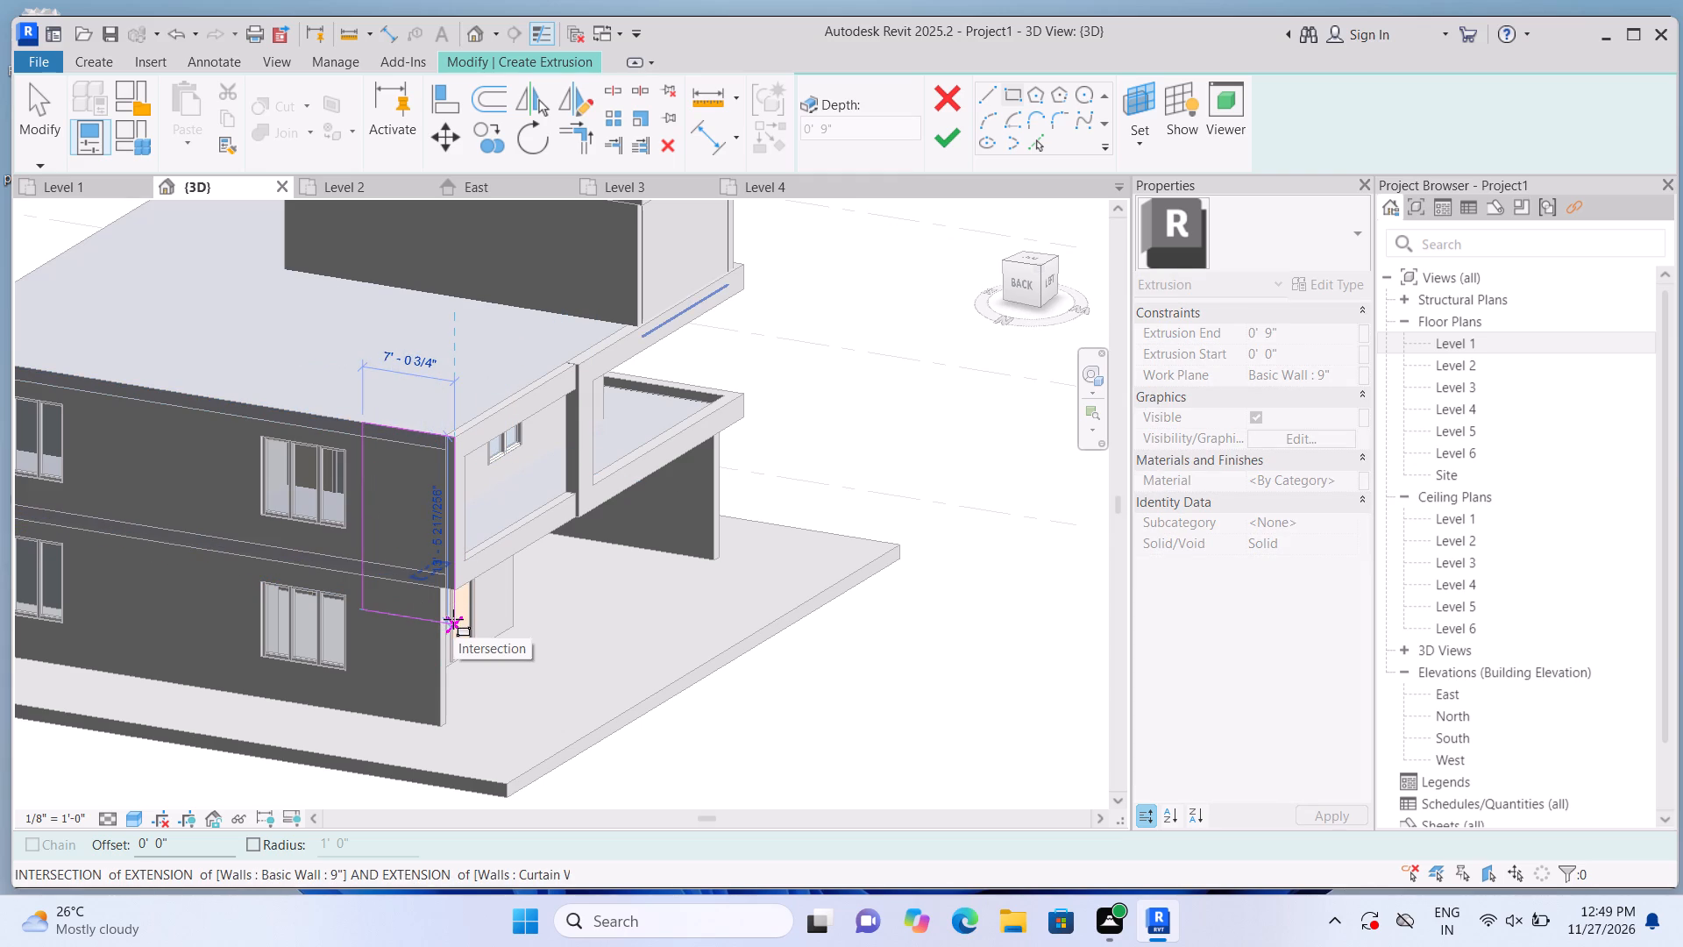
scroll(453, 619, "up", 3)
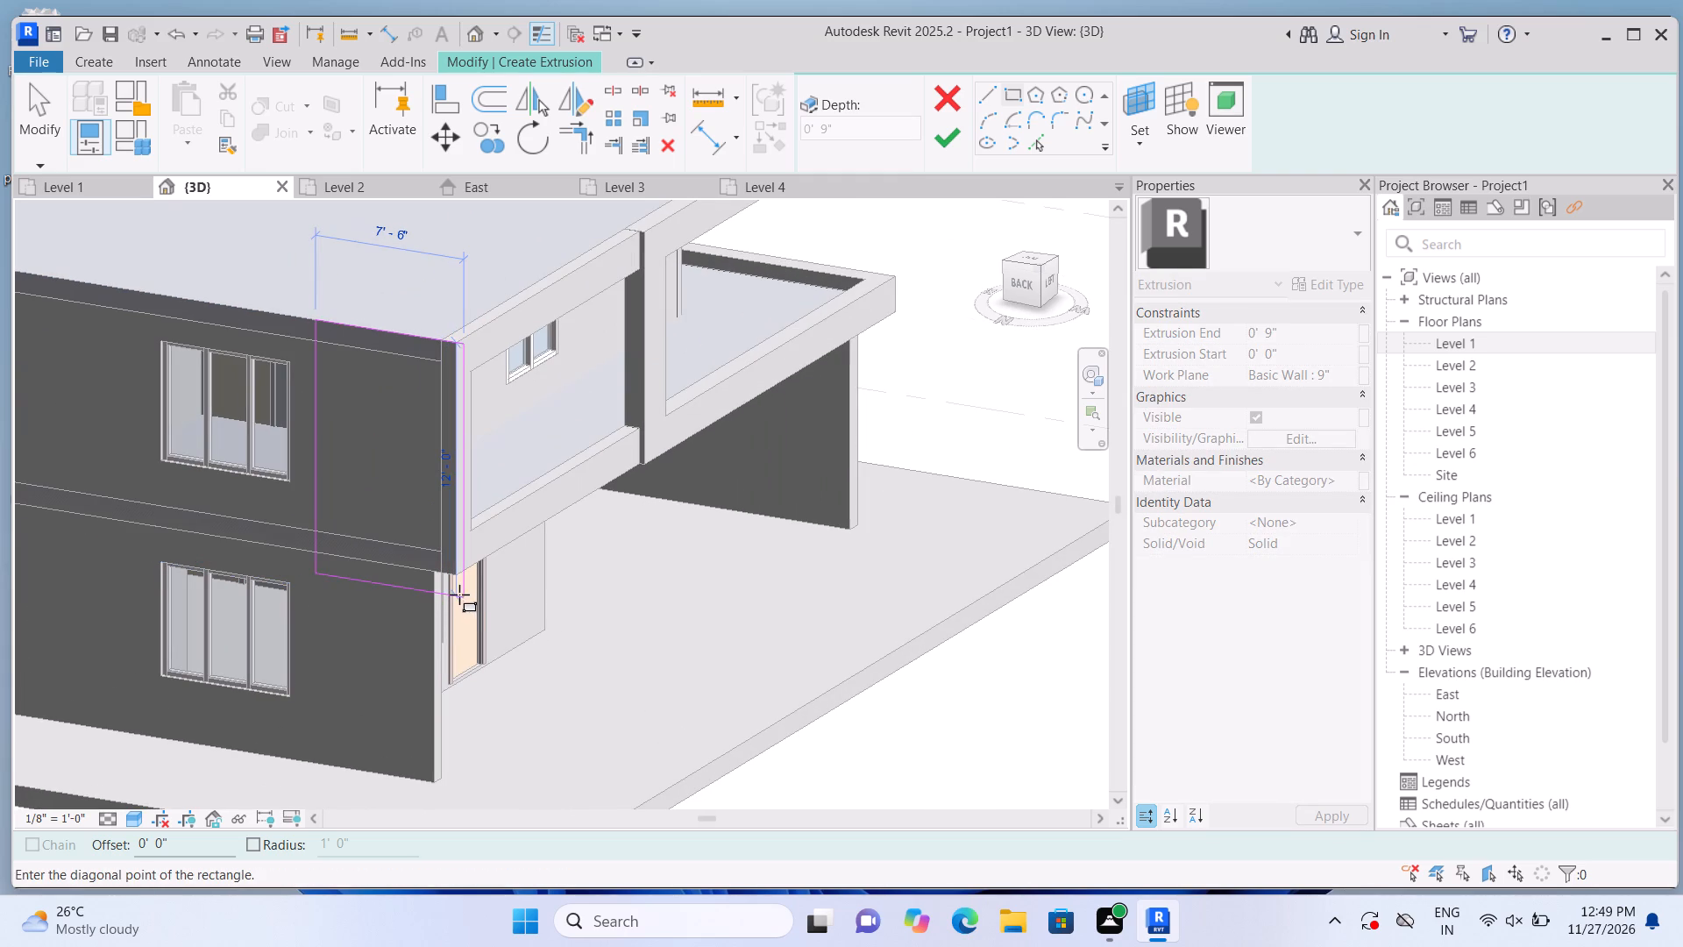
scroll(453, 592, "up", 5)
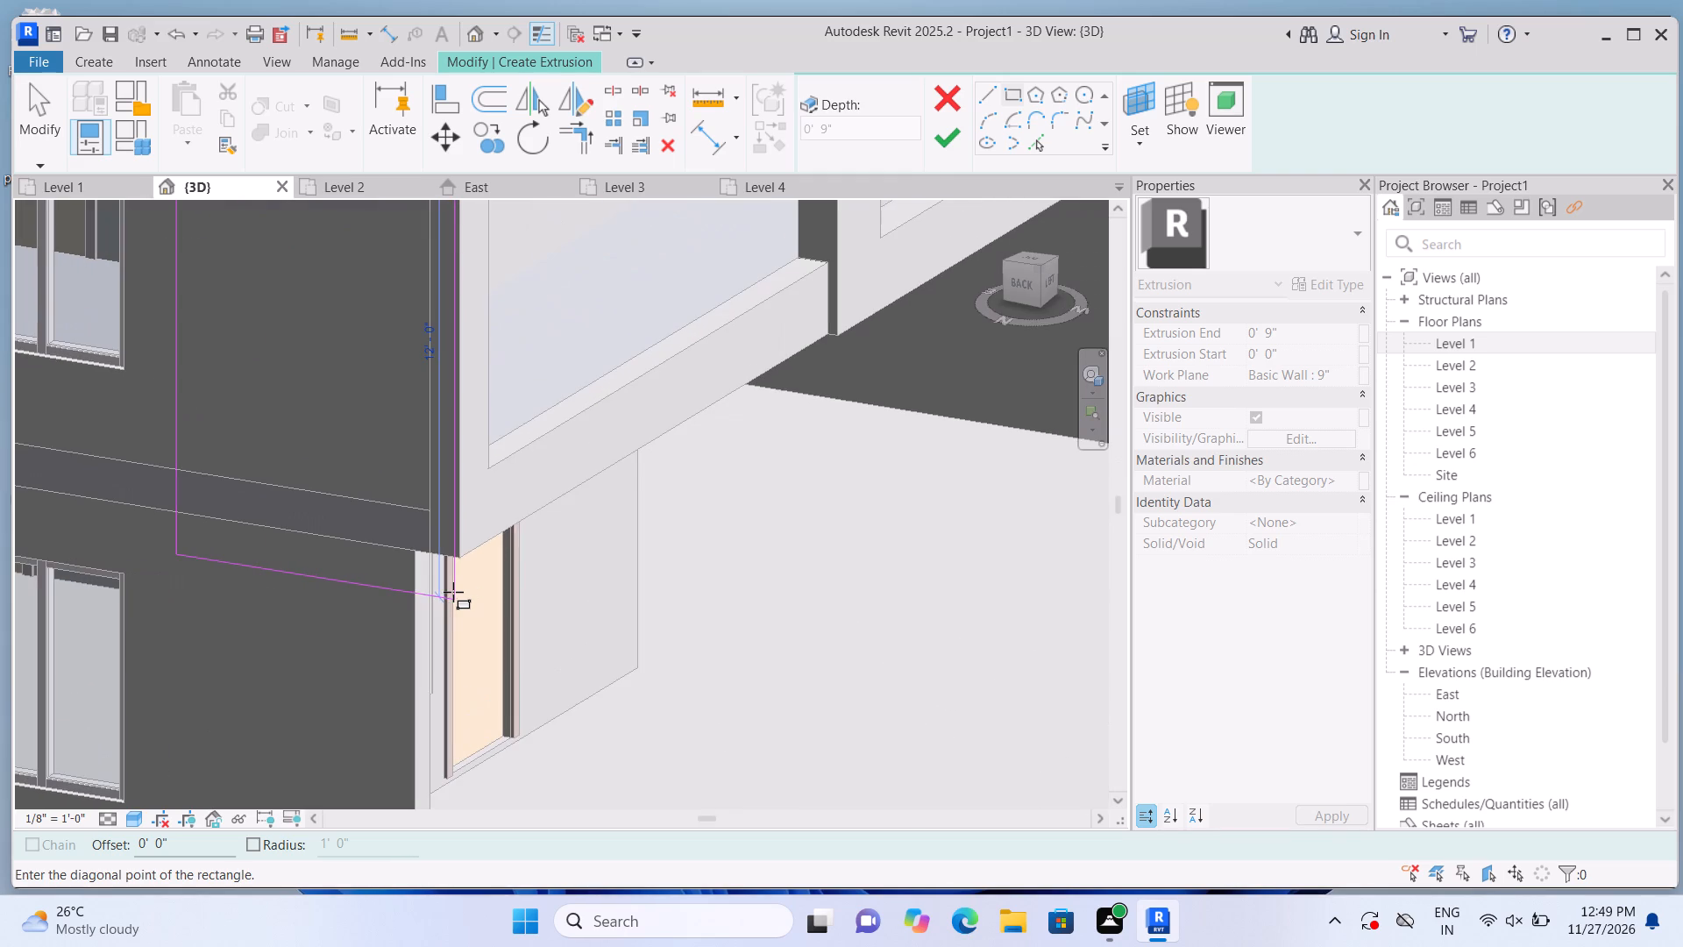
scroll(460, 592, "up", 4)
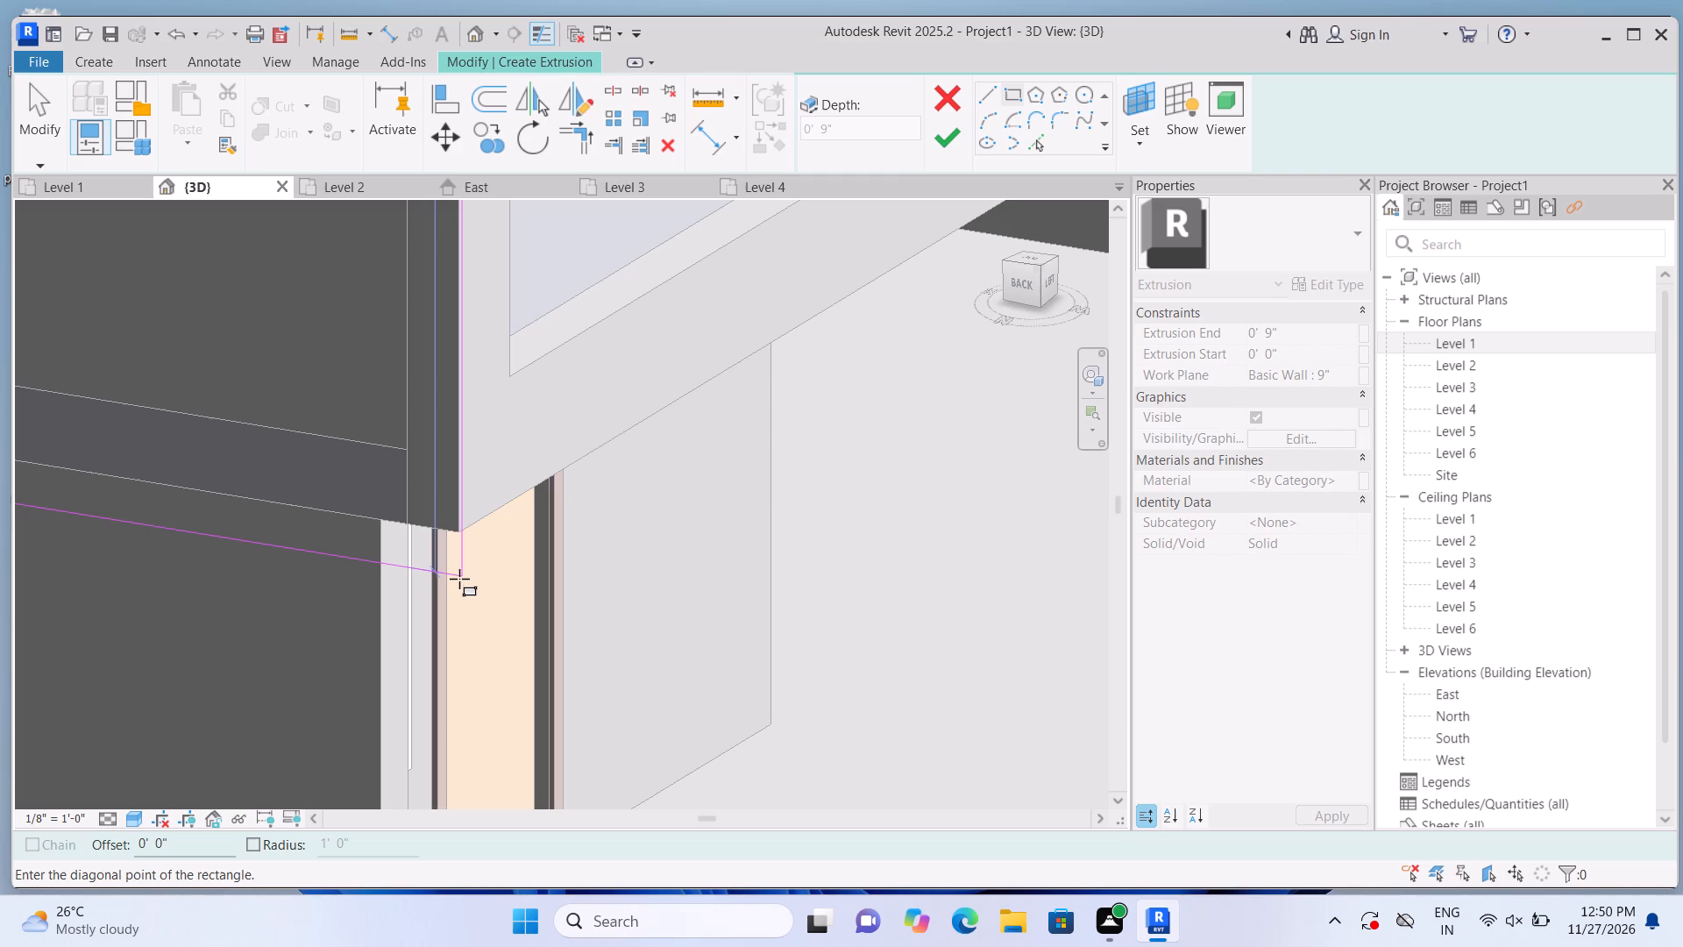
scroll(459, 579, "up", 5)
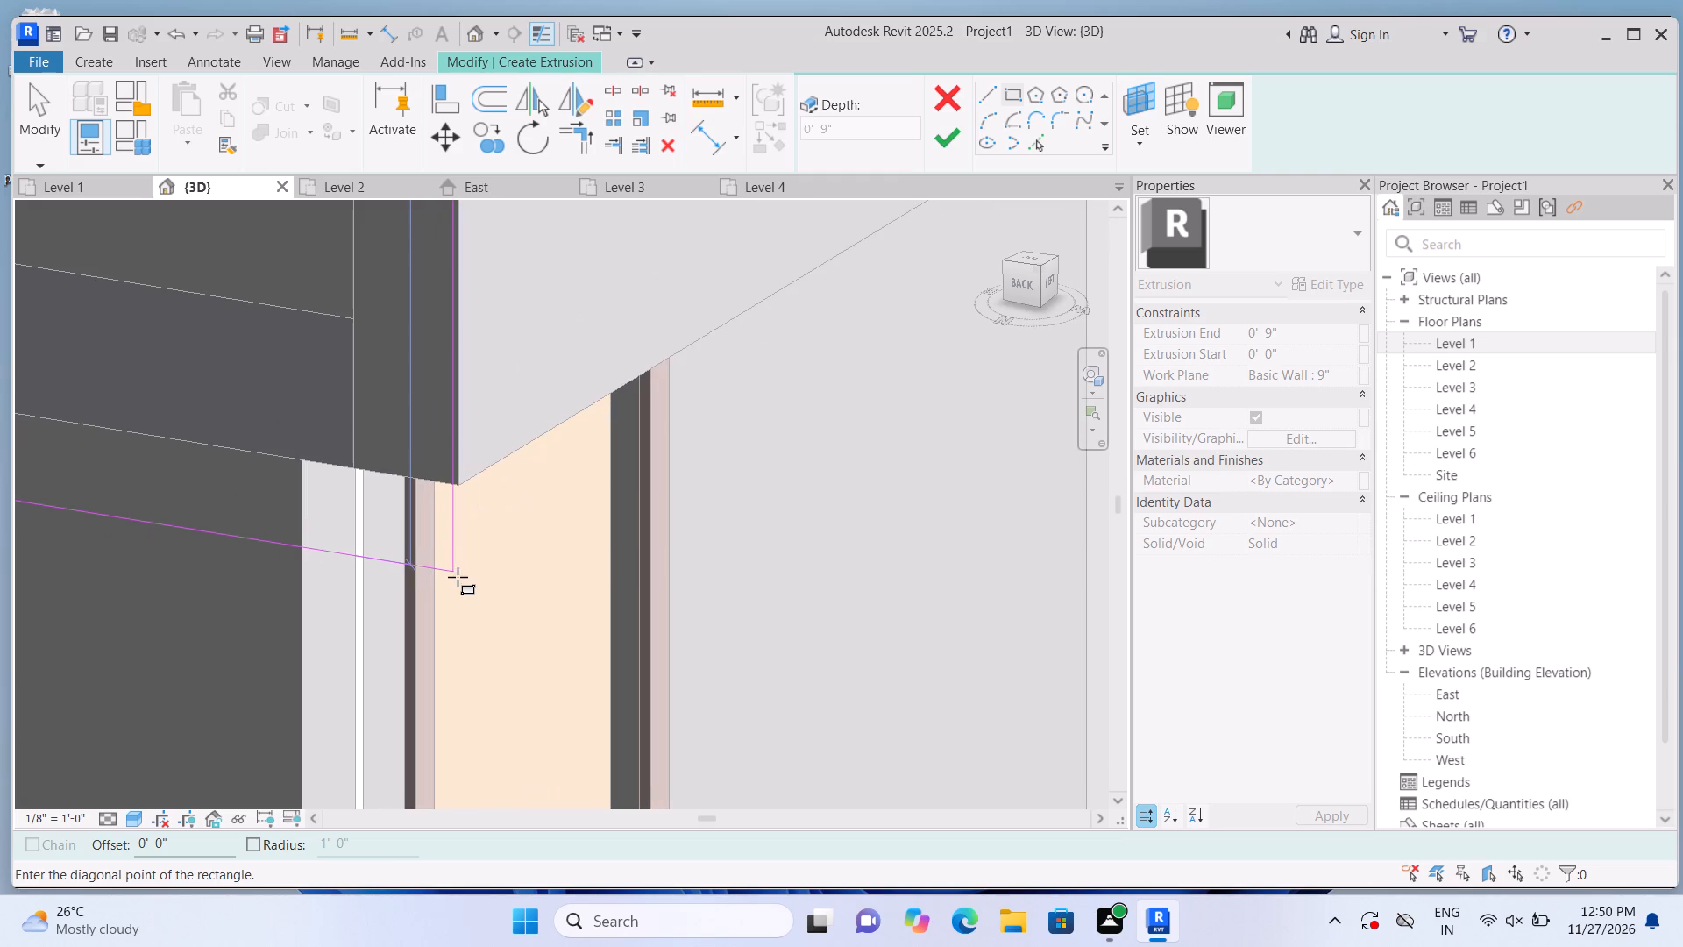
scroll(465, 577, "up", 6)
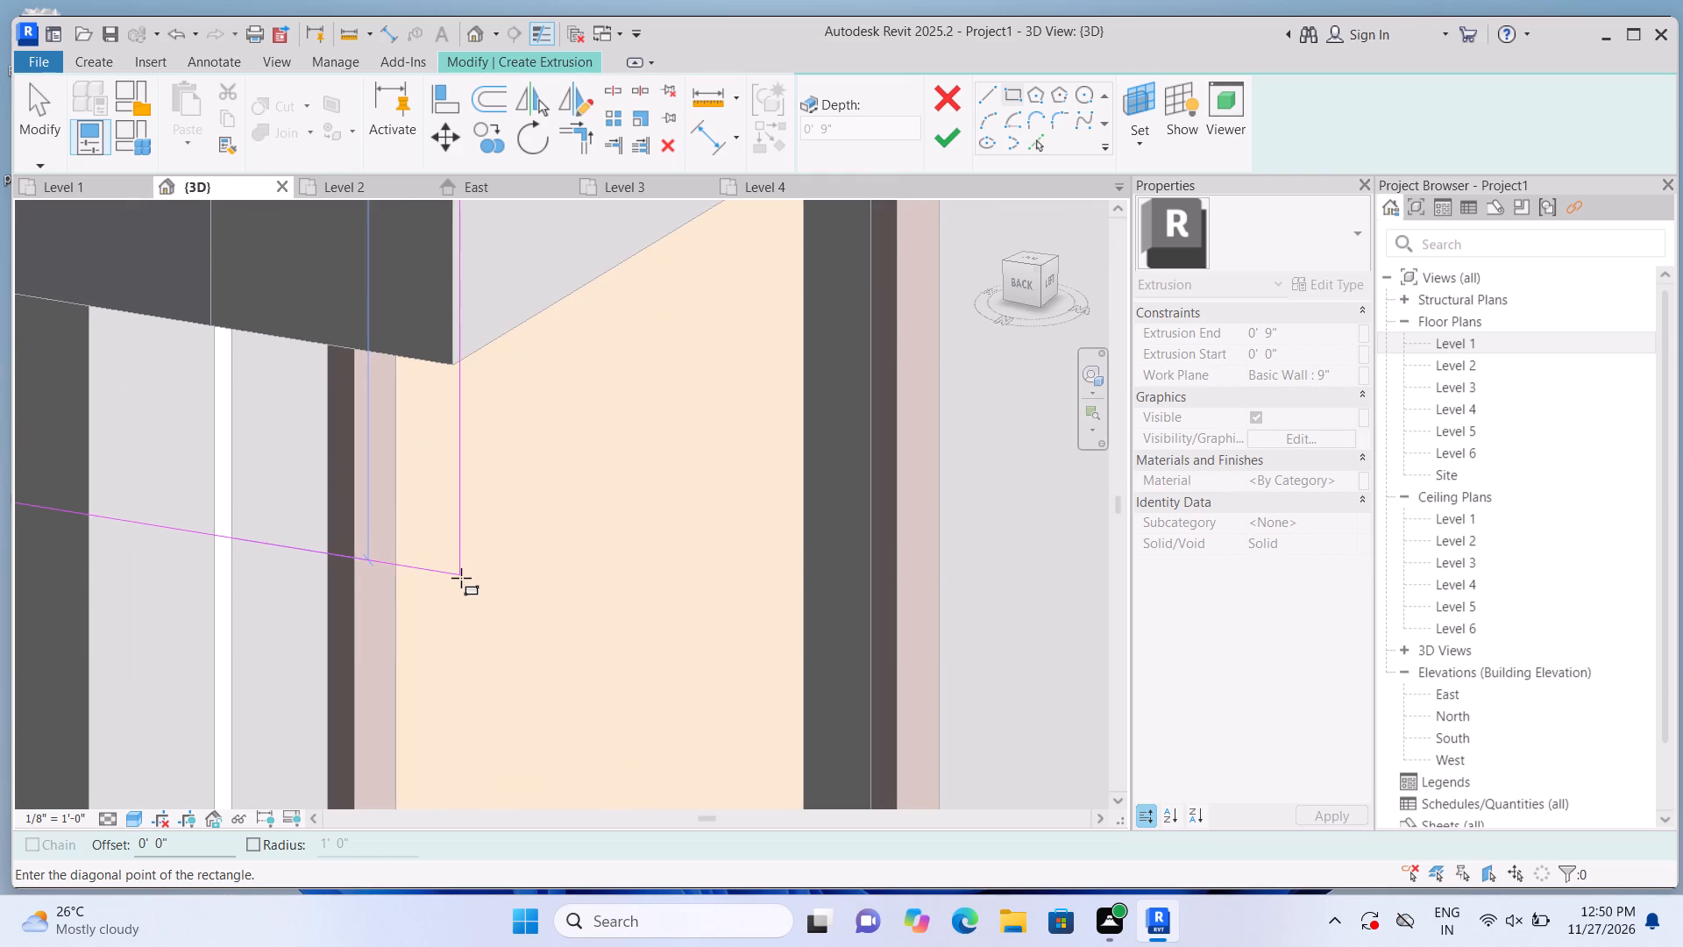
left_click(454, 571)
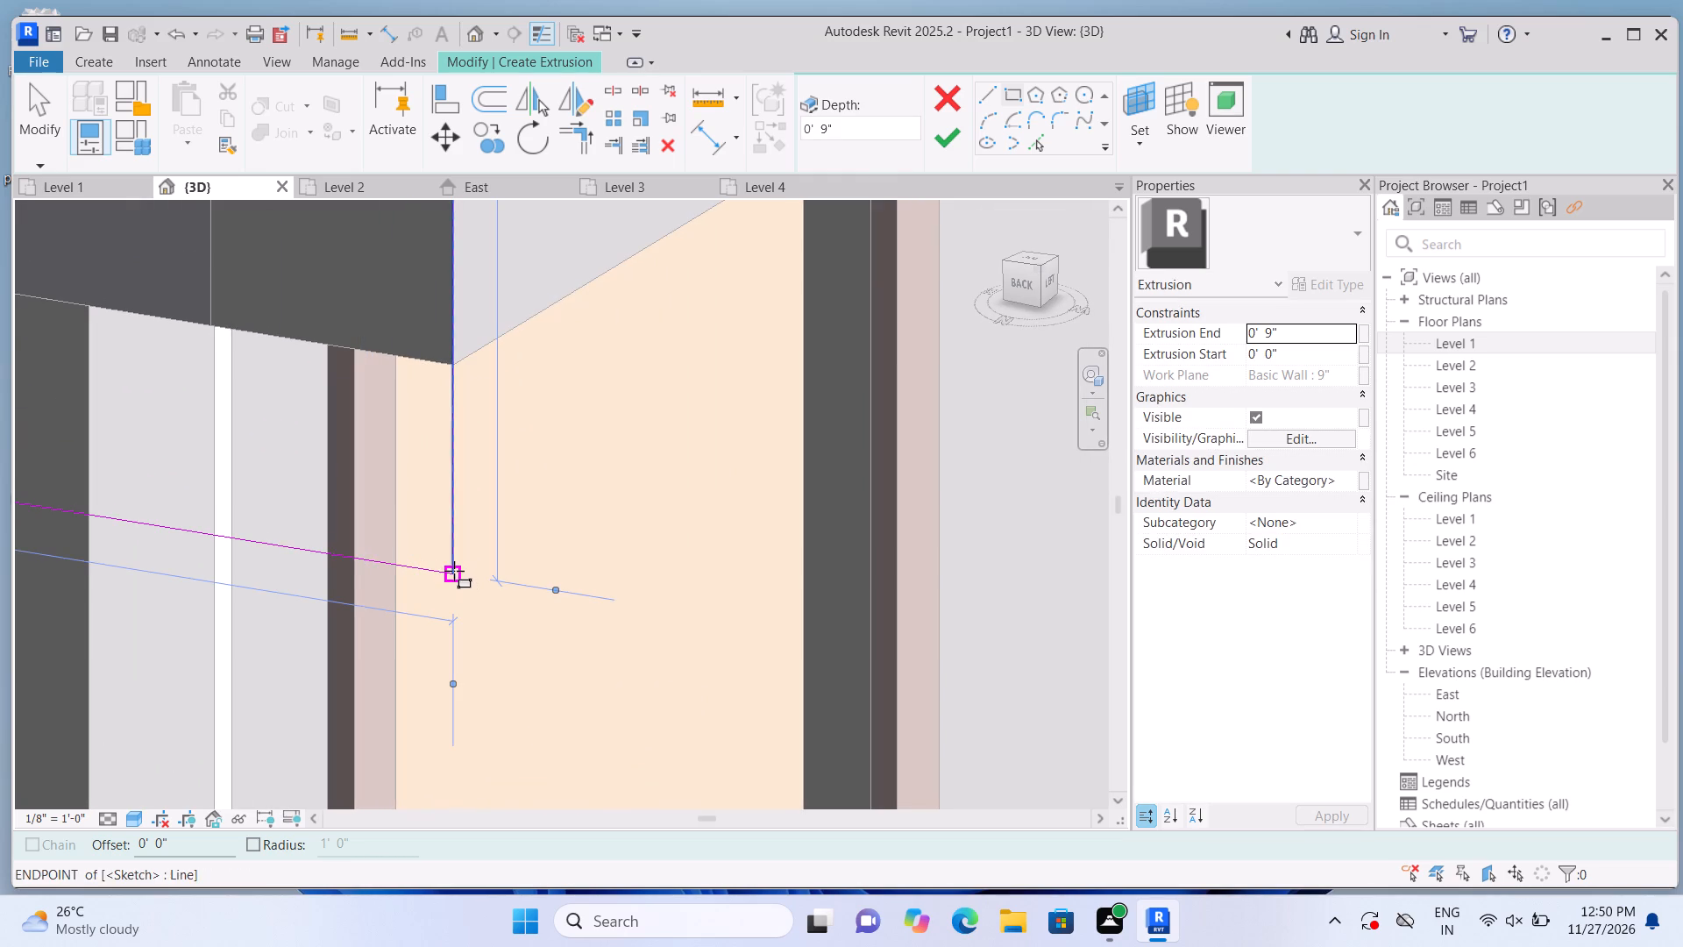
double_click(948, 142)
scroll(630, 608, "down", 5)
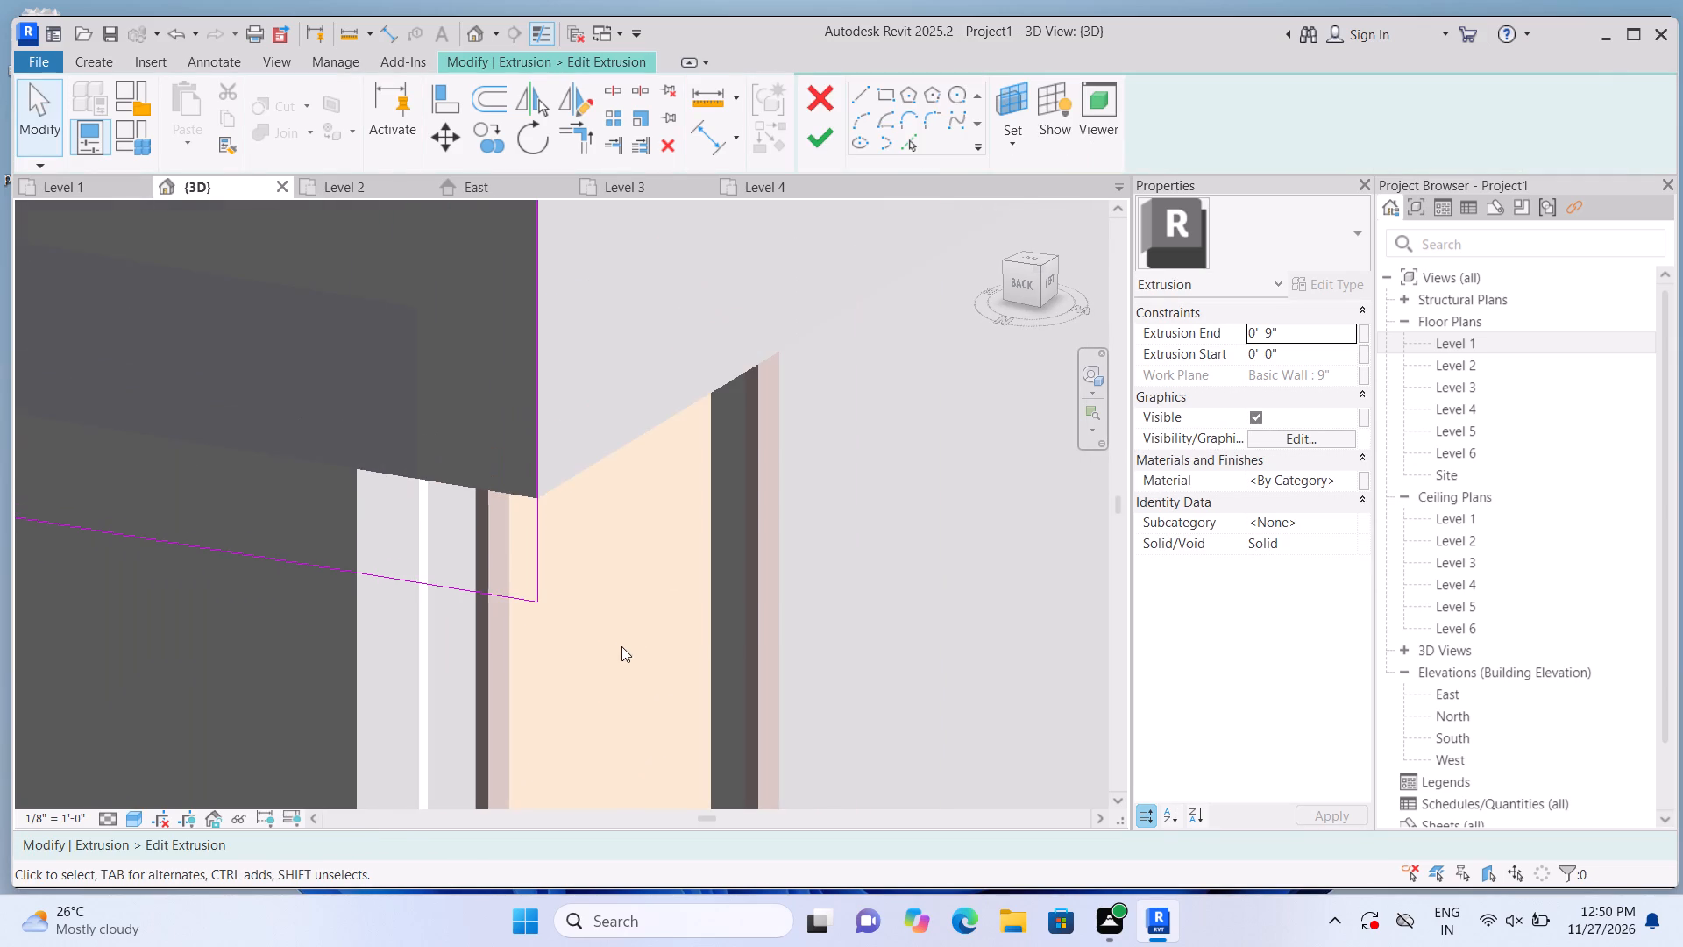
left_click(822, 140)
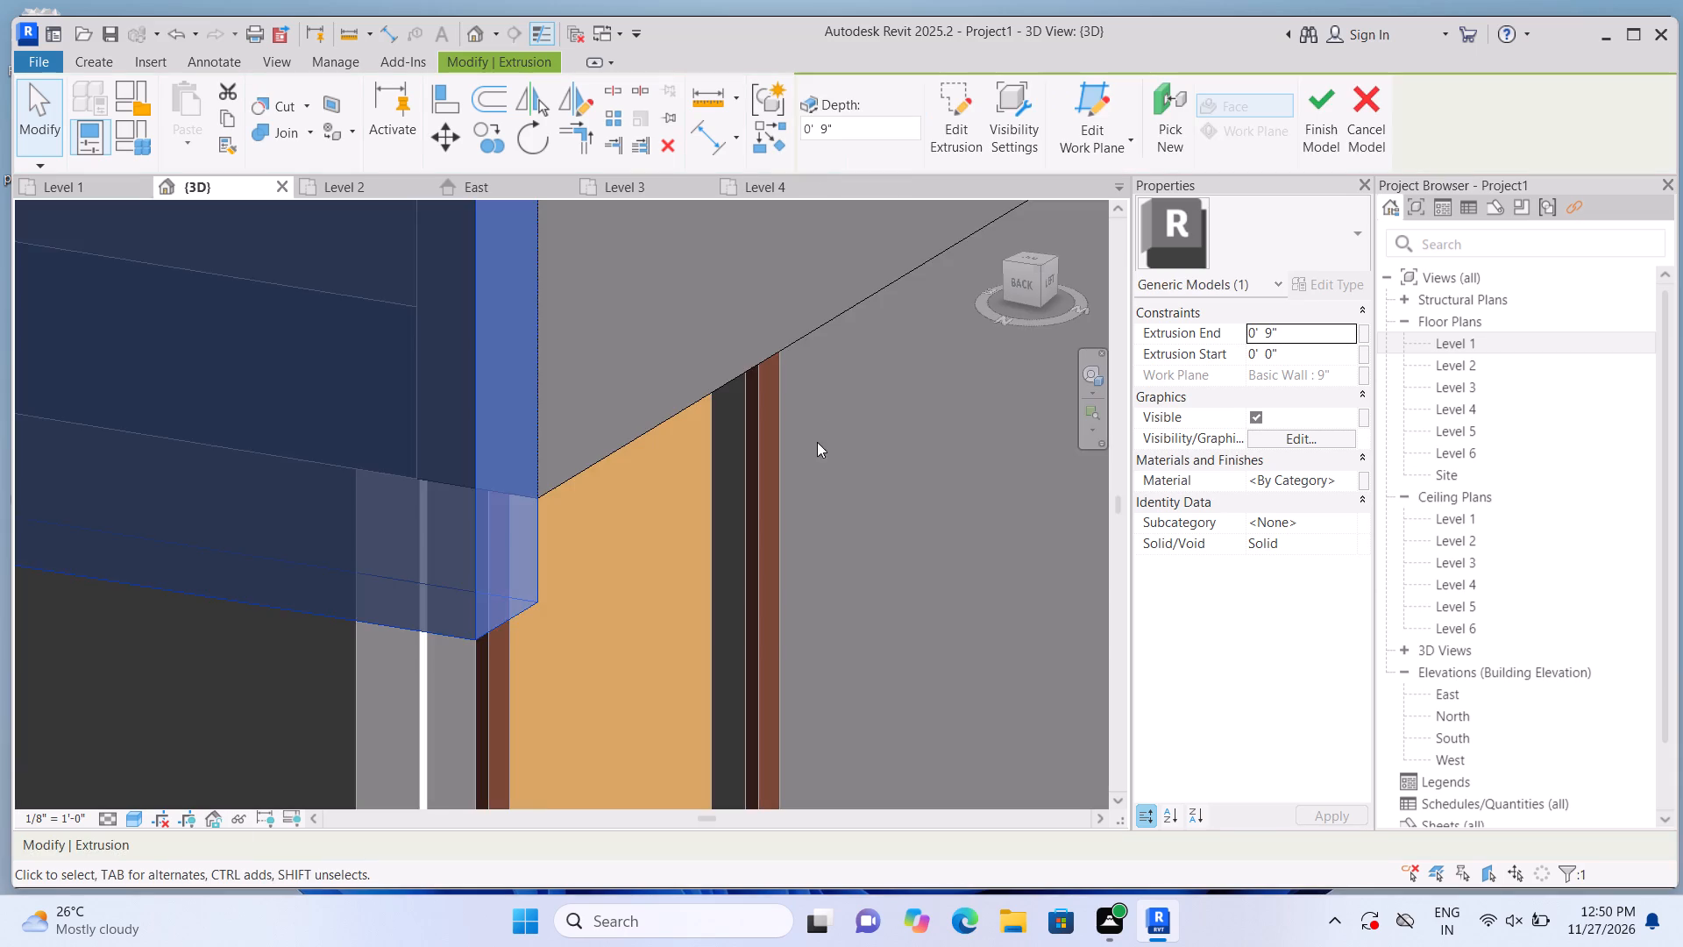
Set the new Back wall panel's Extrusion End to 7".
scroll(808, 480, "down", 1)
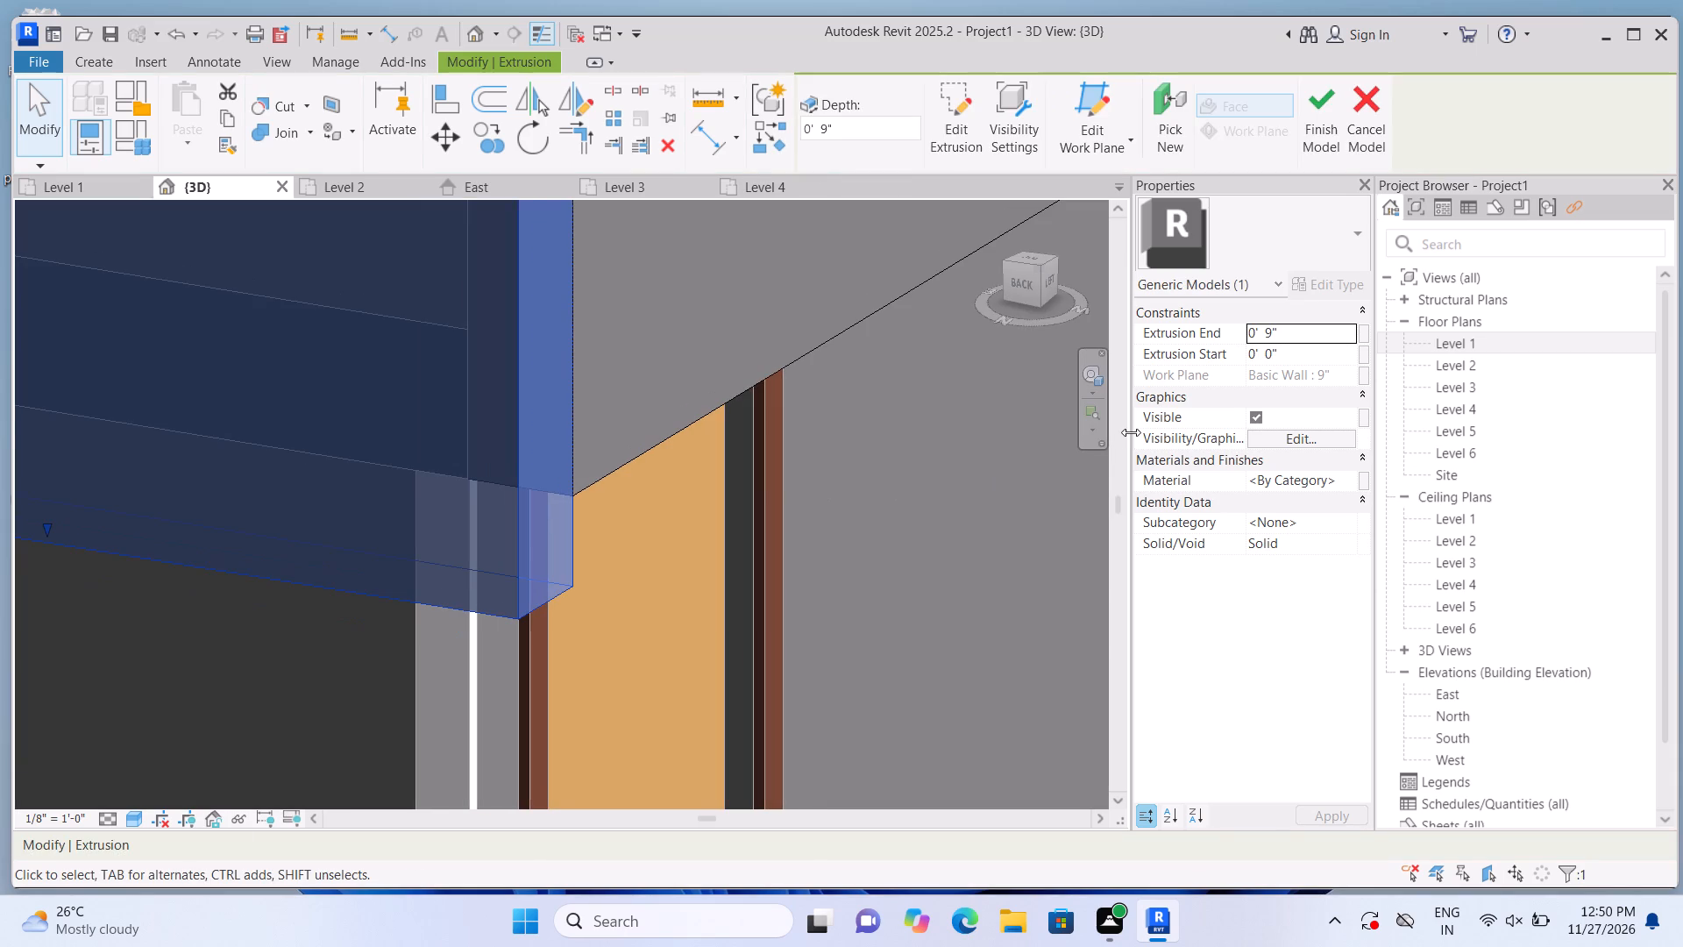
left_click(1343, 336)
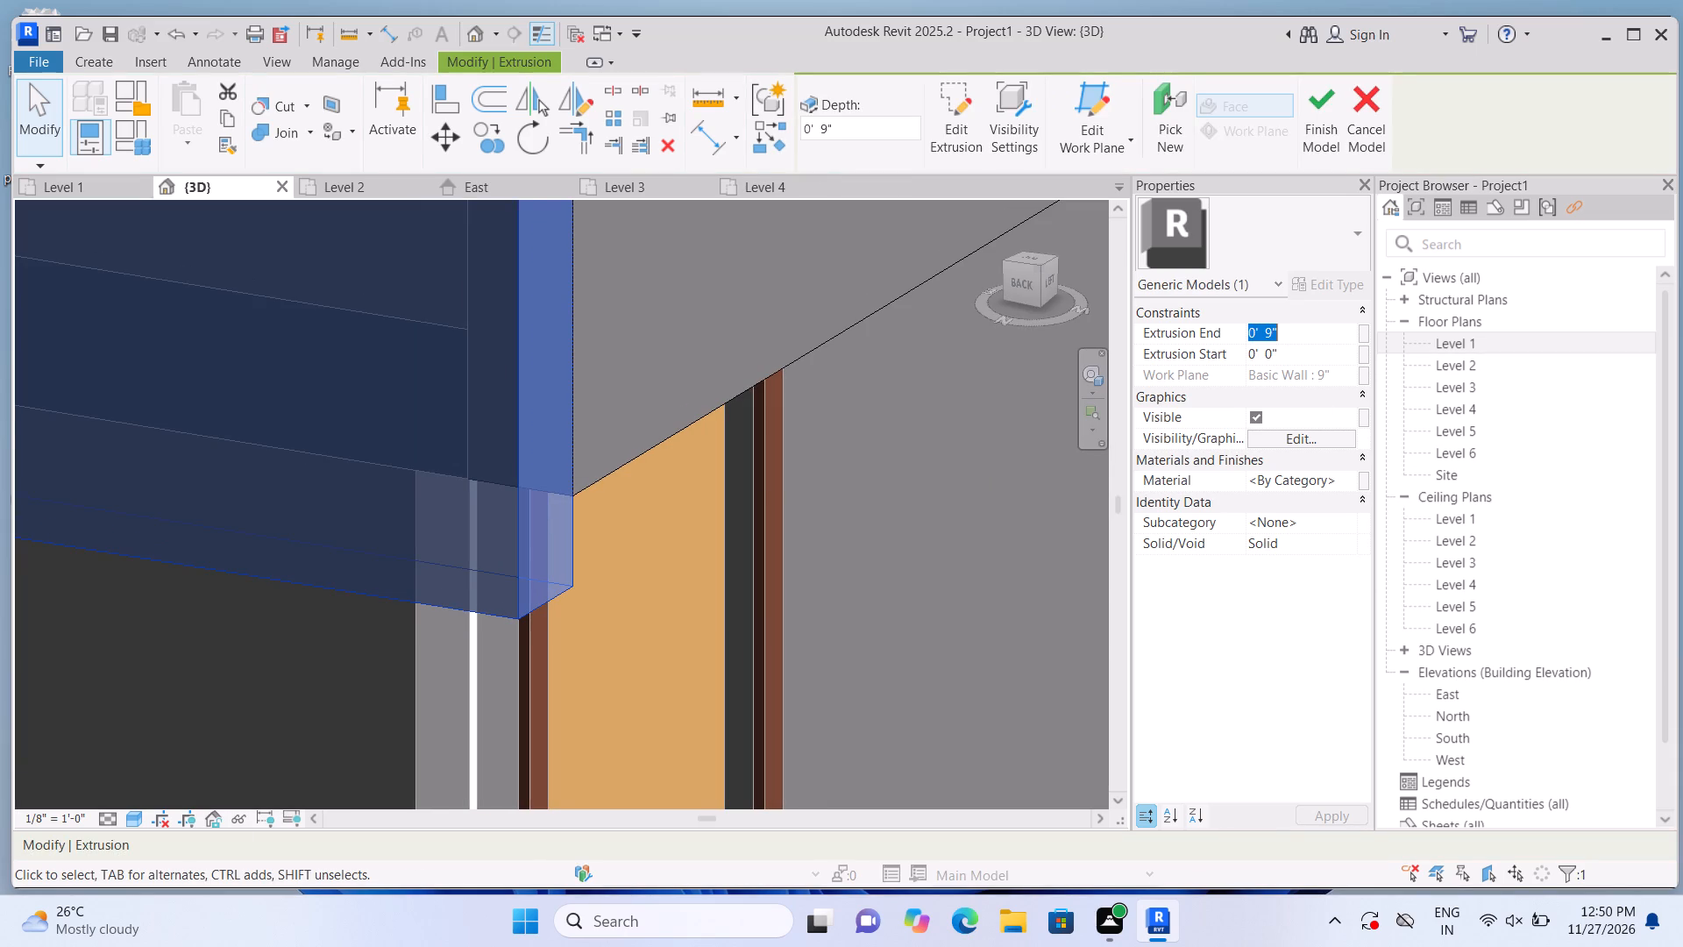
key("BackSpace")
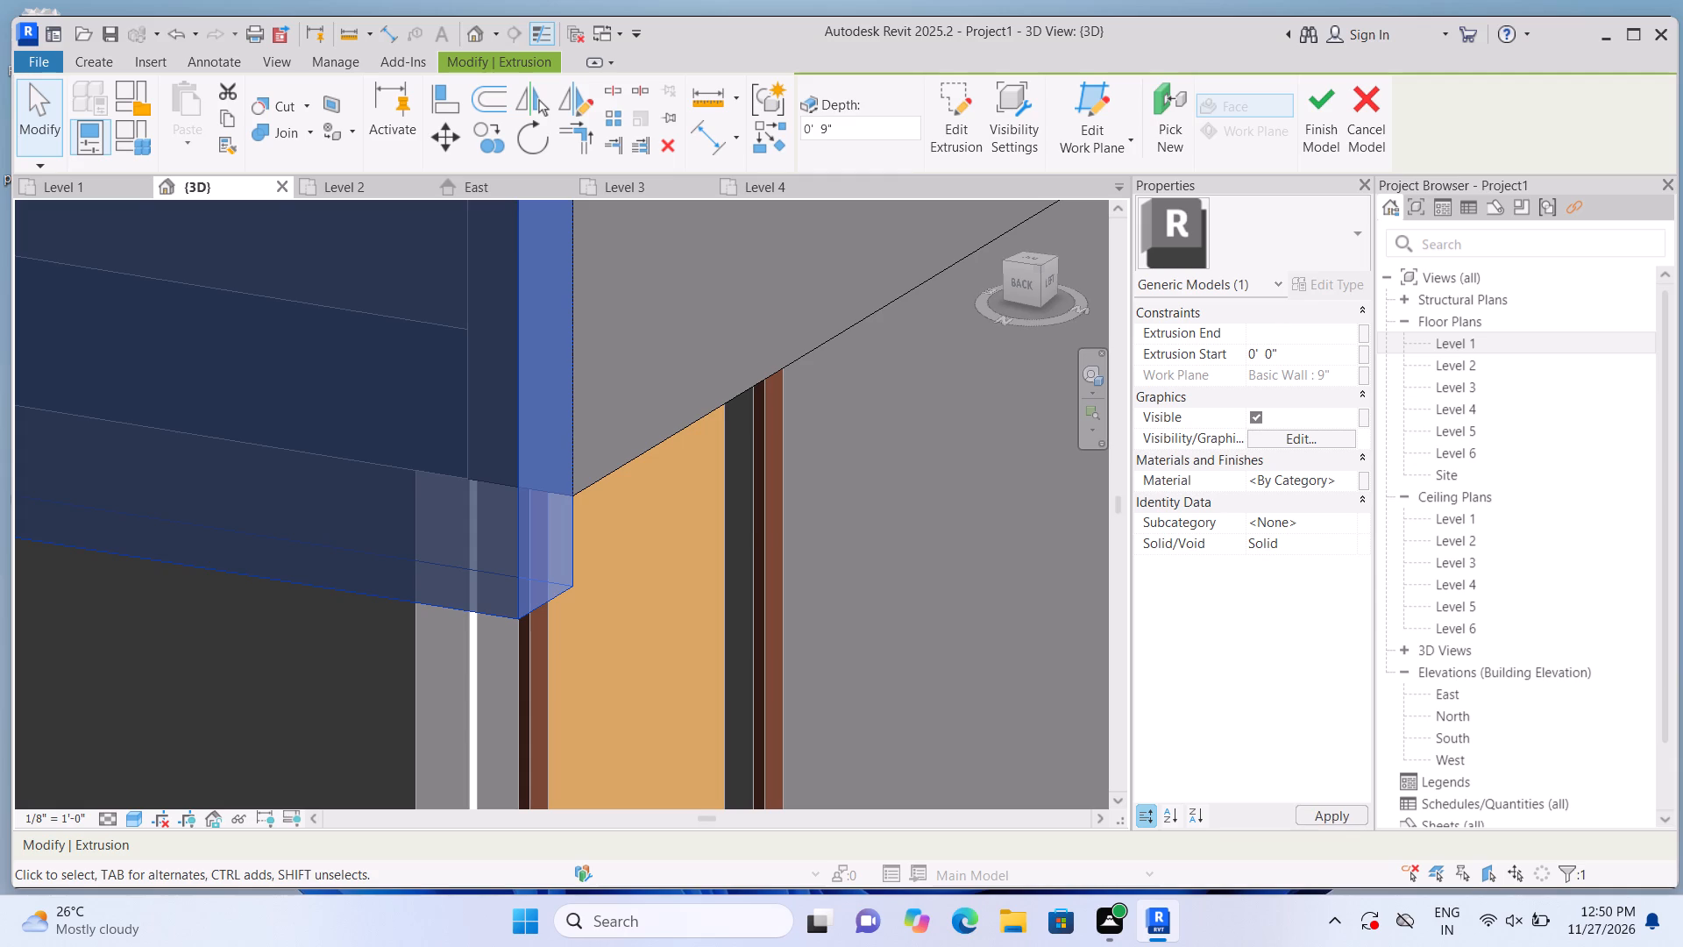
type("7\"")
key("Return")
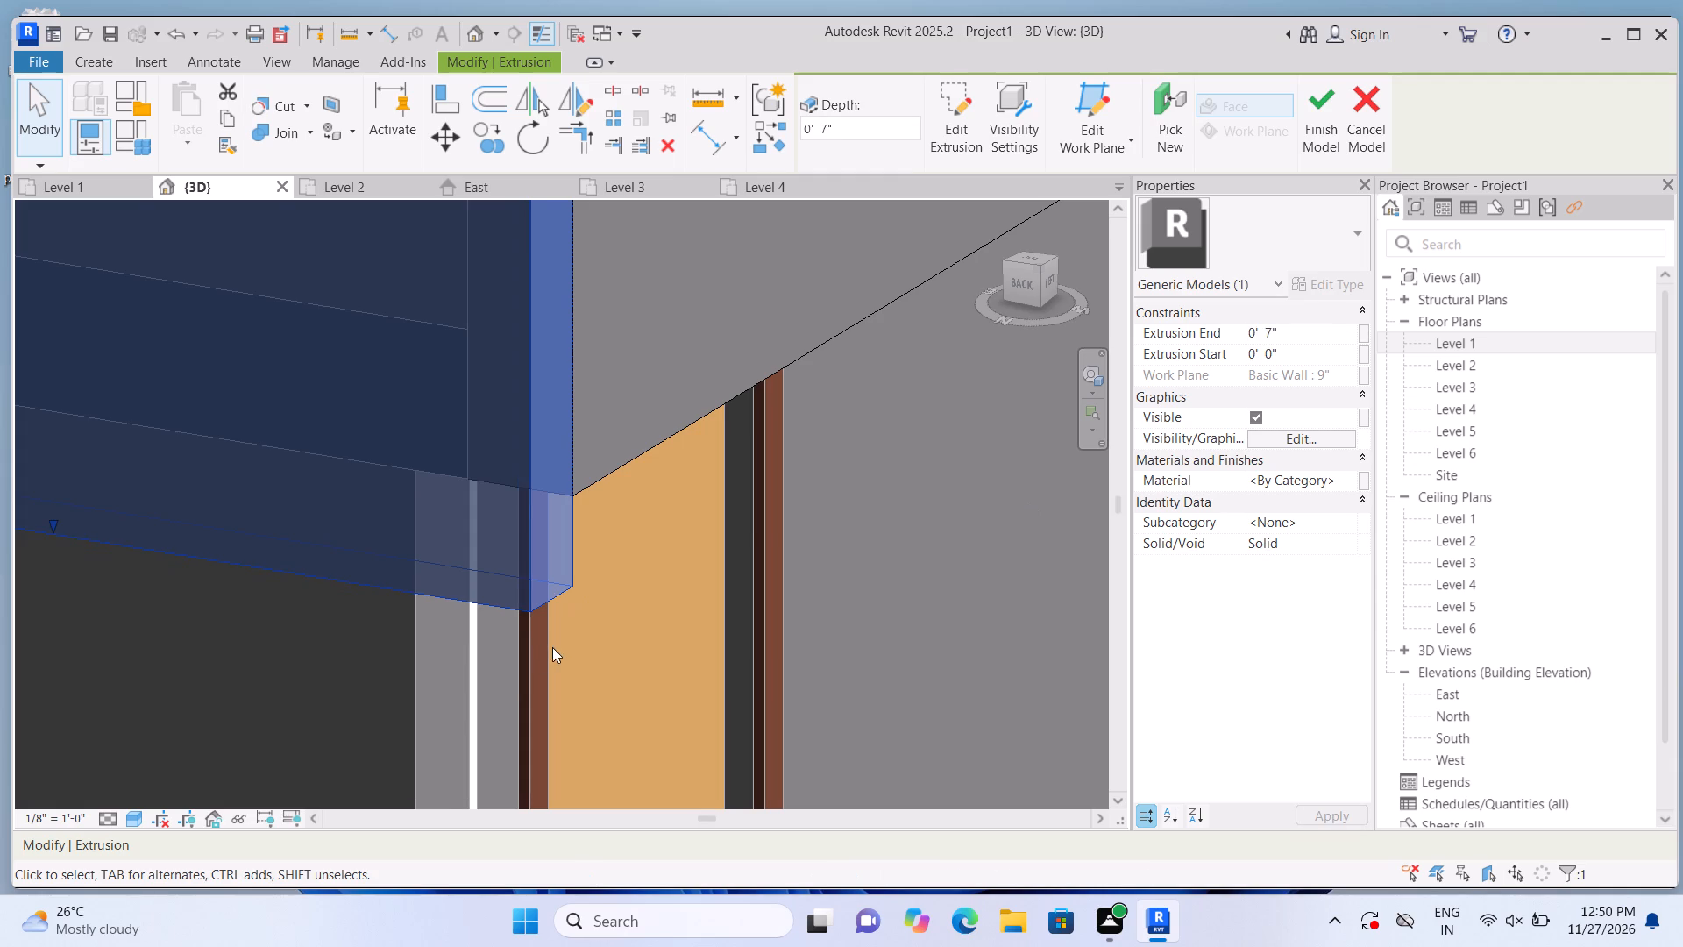
scroll(550, 647, "down", 7)
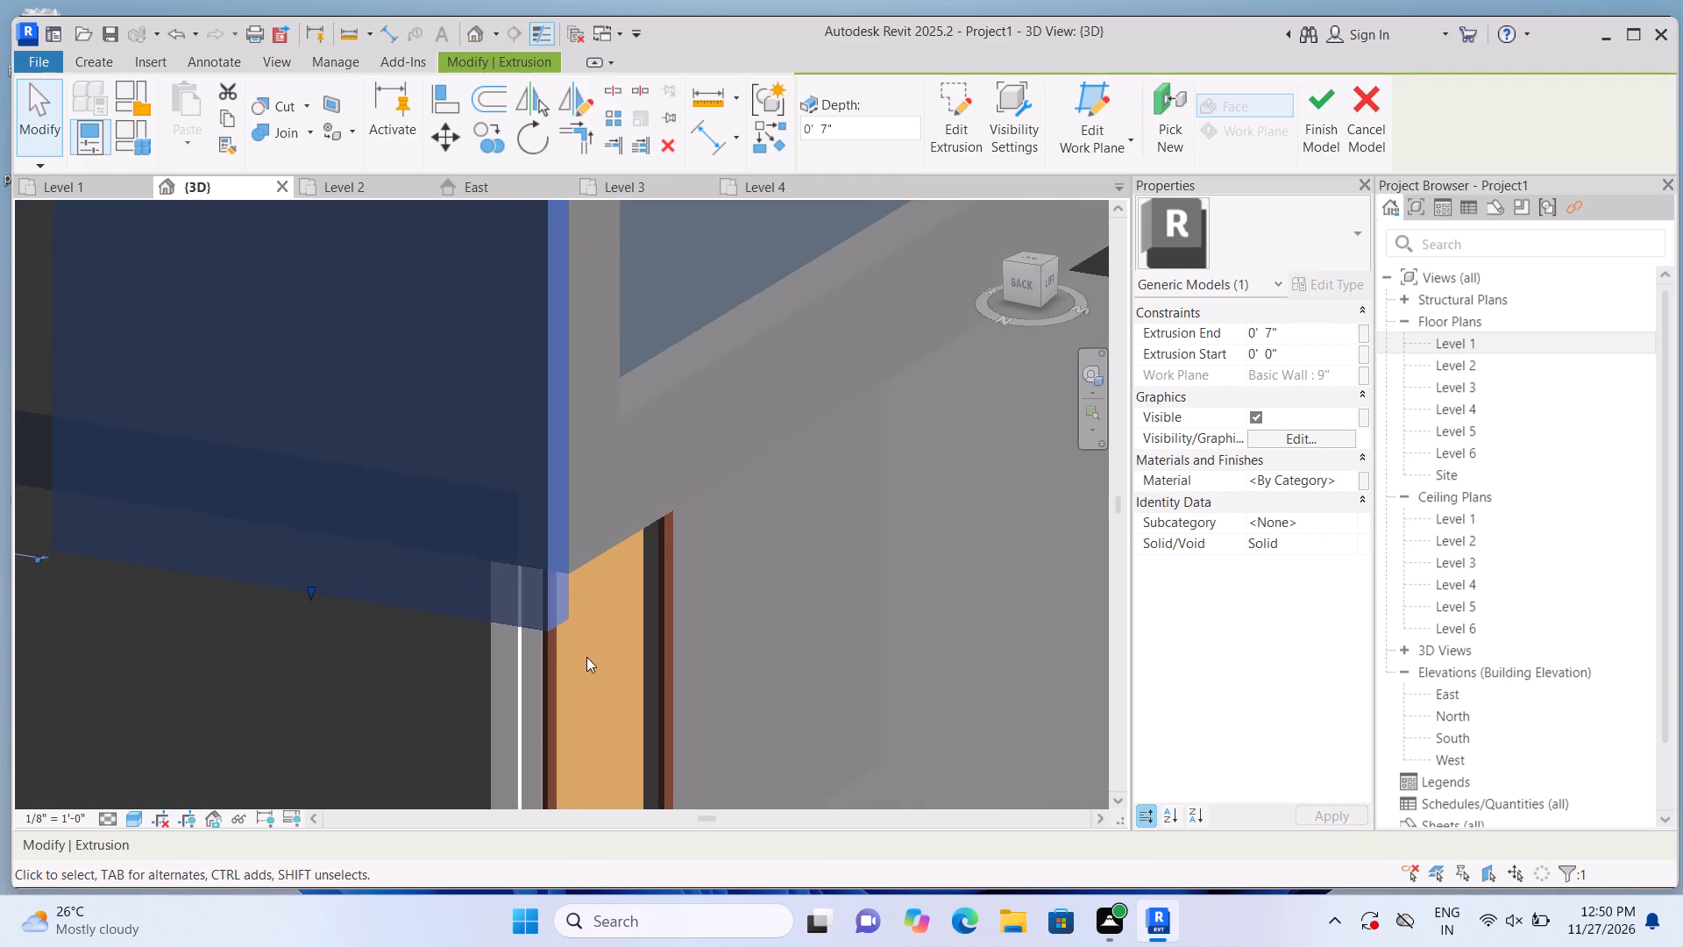
scroll(586, 657, "down", 8)
left_click(982, 804)
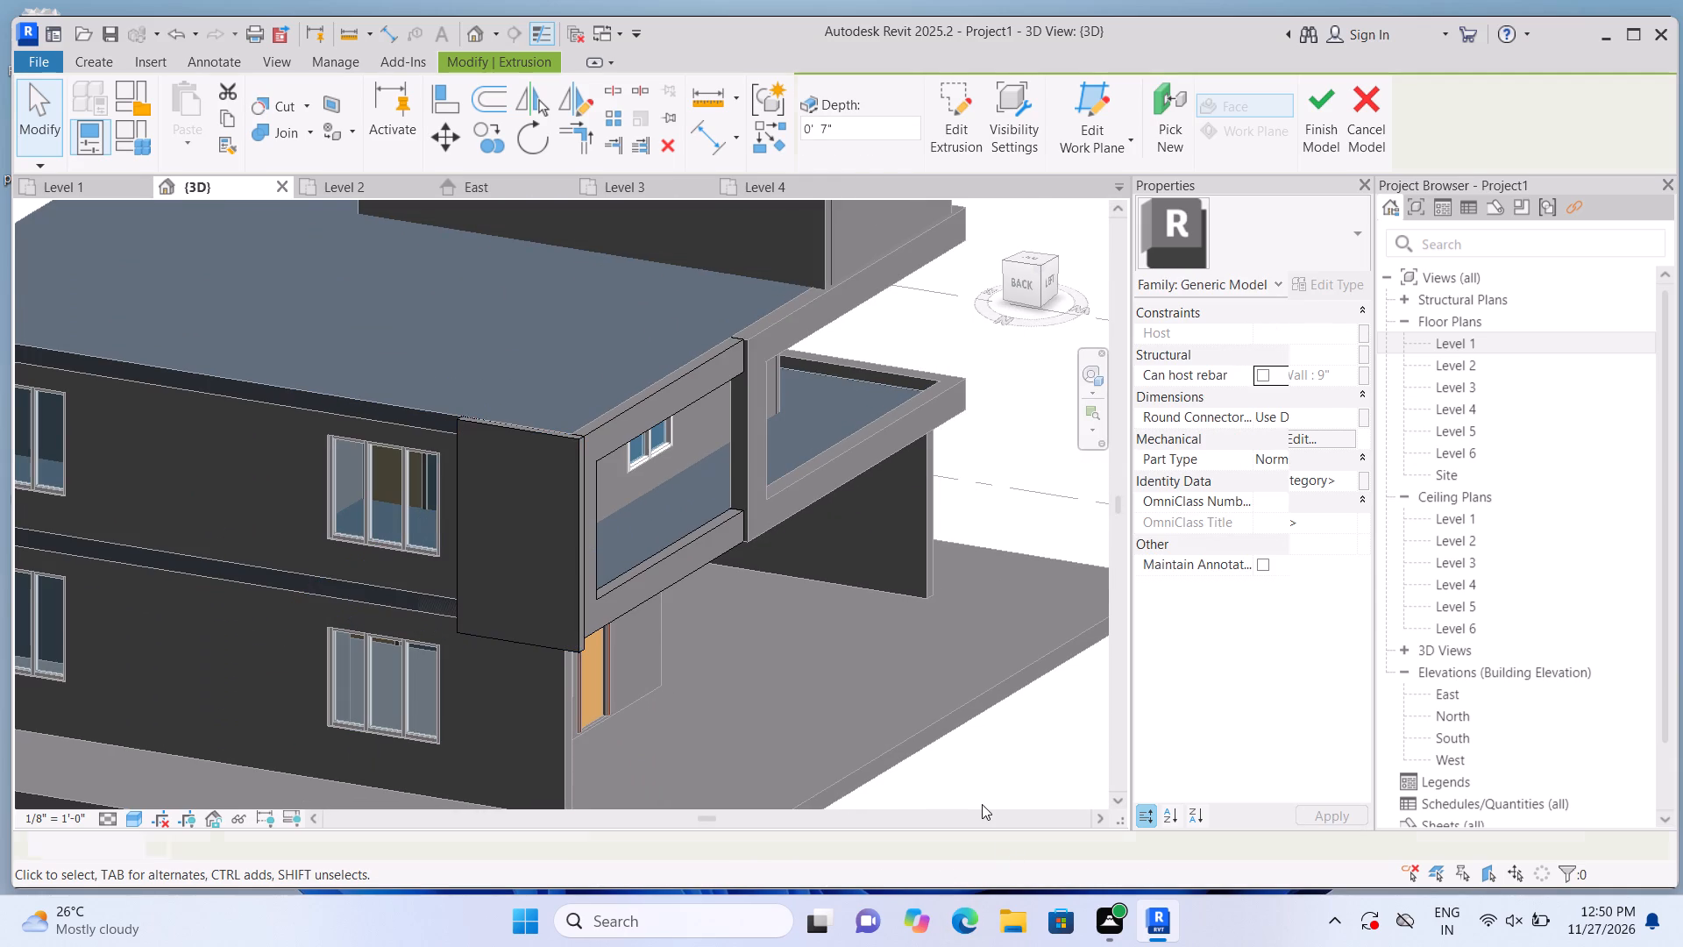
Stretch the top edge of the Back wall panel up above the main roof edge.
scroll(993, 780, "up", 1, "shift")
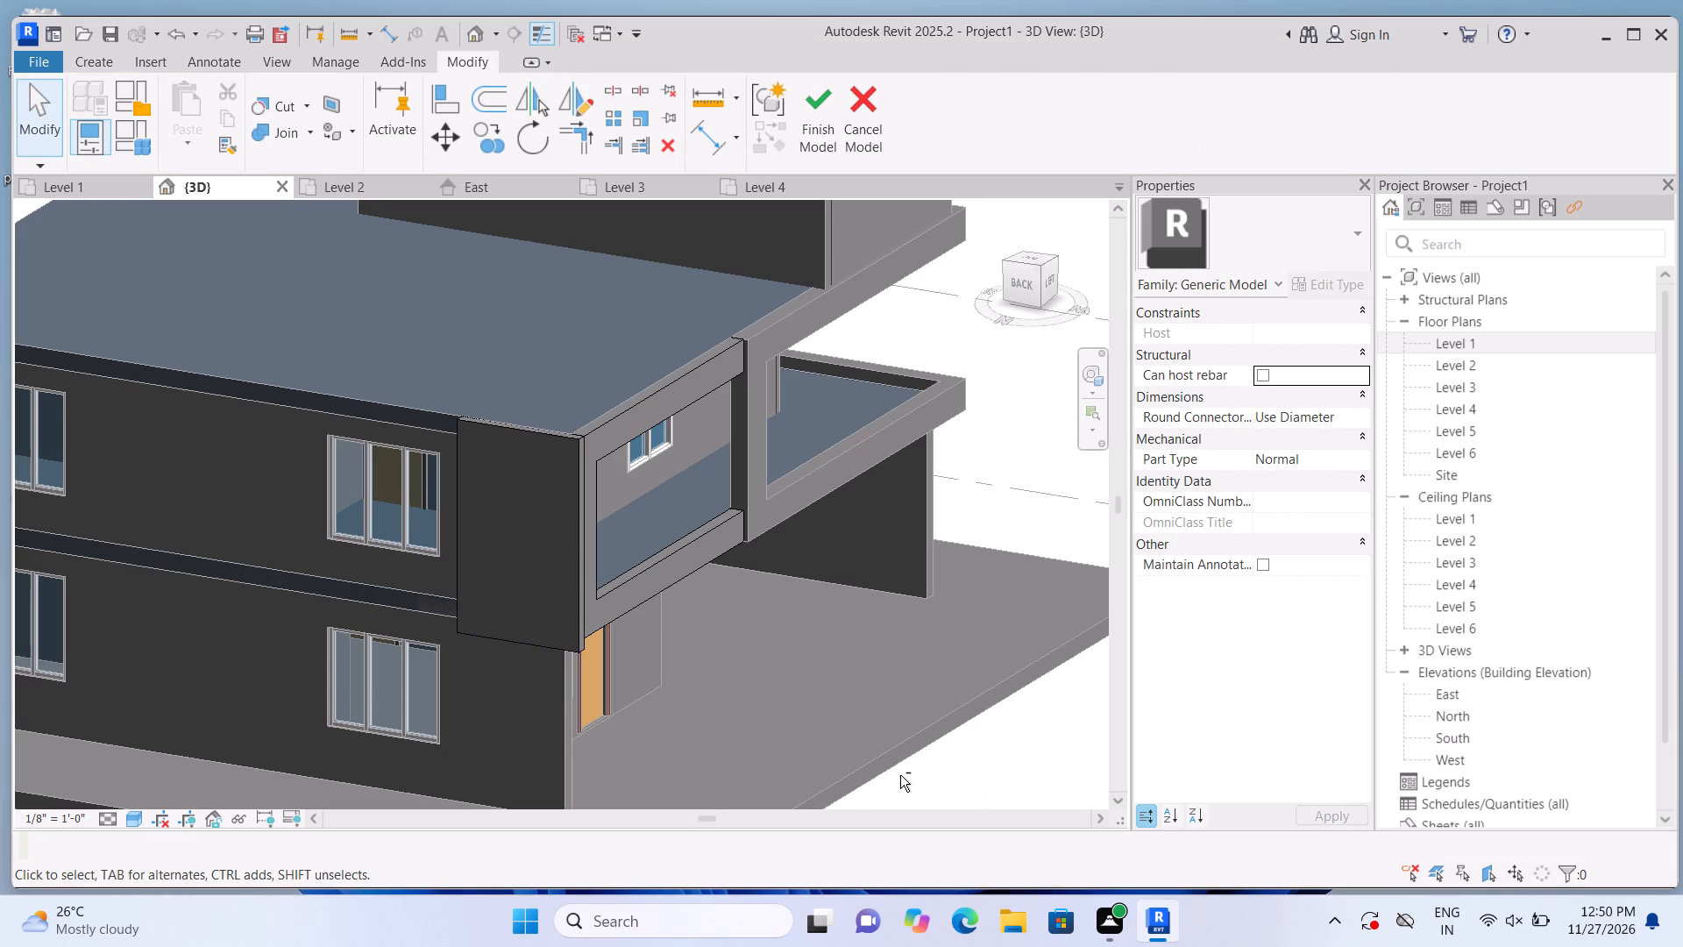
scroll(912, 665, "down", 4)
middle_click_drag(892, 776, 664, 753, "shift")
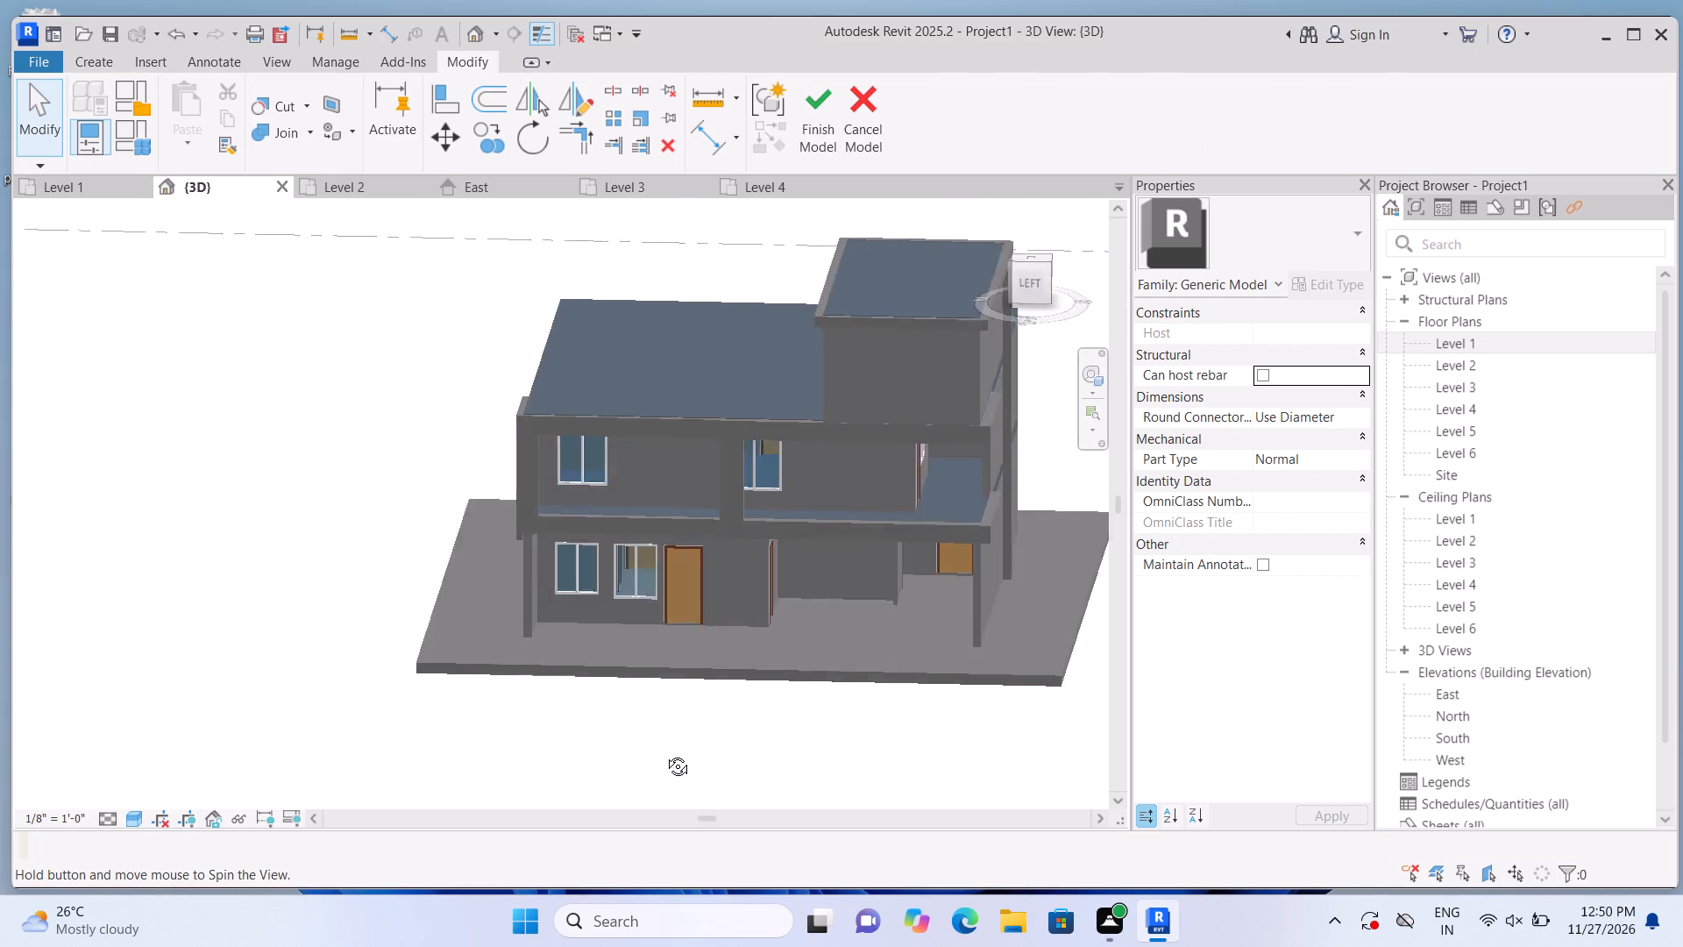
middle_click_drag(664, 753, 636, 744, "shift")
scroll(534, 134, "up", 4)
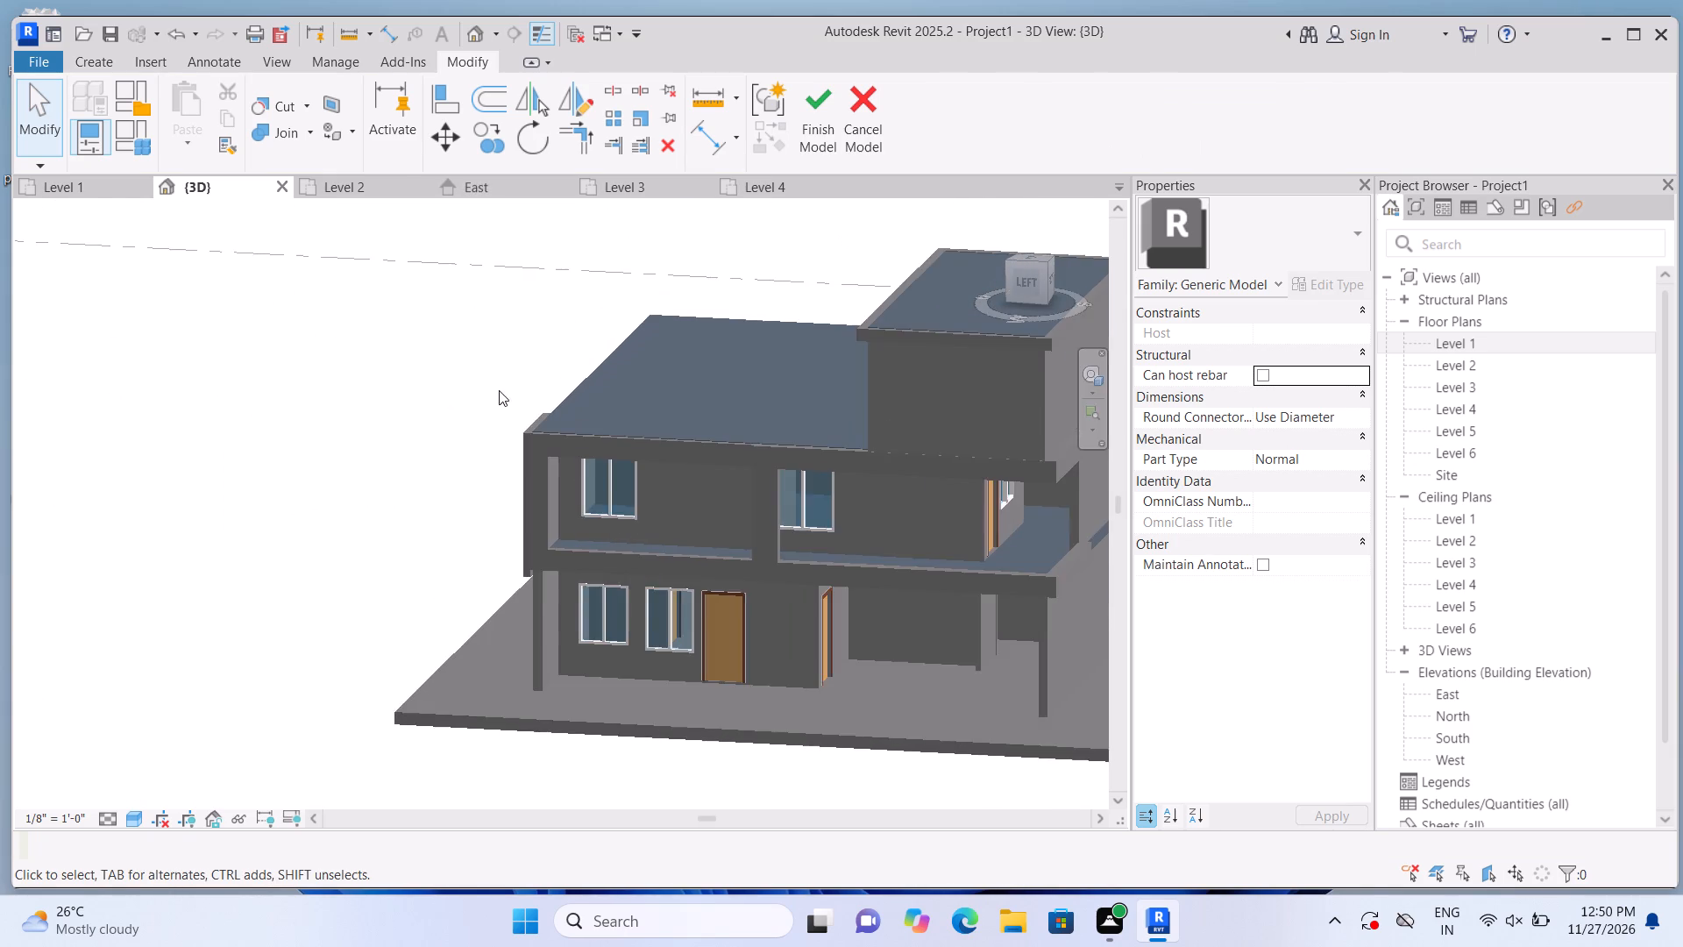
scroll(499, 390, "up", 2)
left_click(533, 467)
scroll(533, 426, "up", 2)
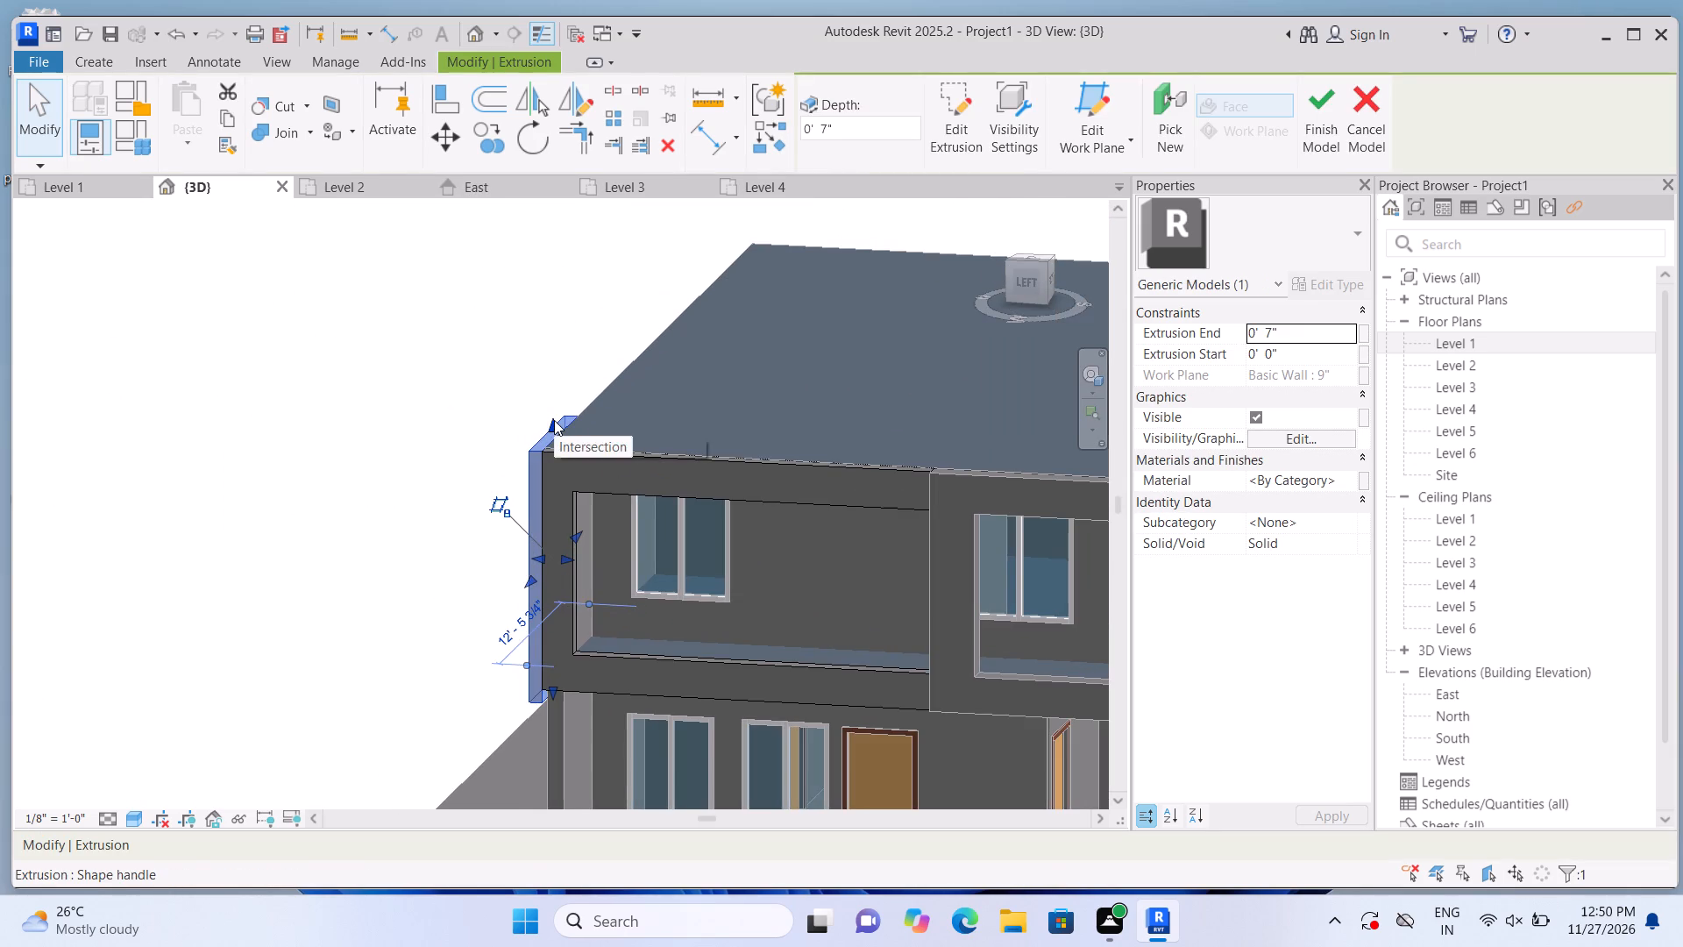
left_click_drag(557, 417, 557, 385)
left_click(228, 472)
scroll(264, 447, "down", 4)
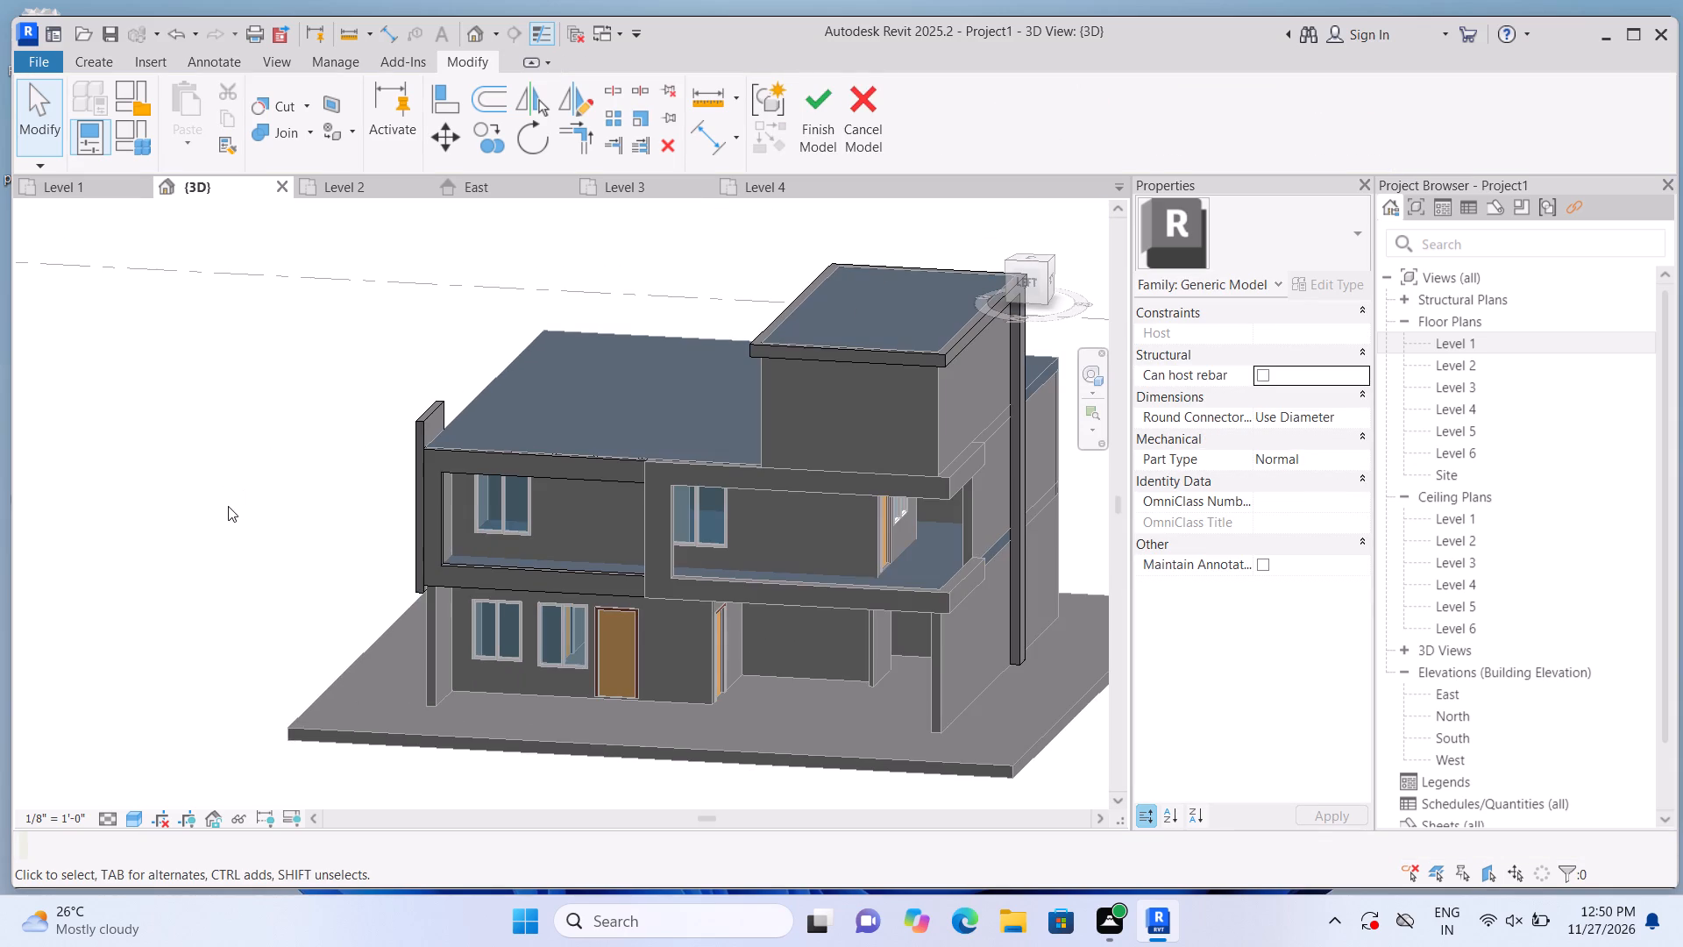
Examine the raised corner panel against the main roof edge and upper-storey framing from the Left and Front sides.
middle_click_drag(210, 526, 84, 519, "shift")
scroll(89, 520, "up", 1, "shift")
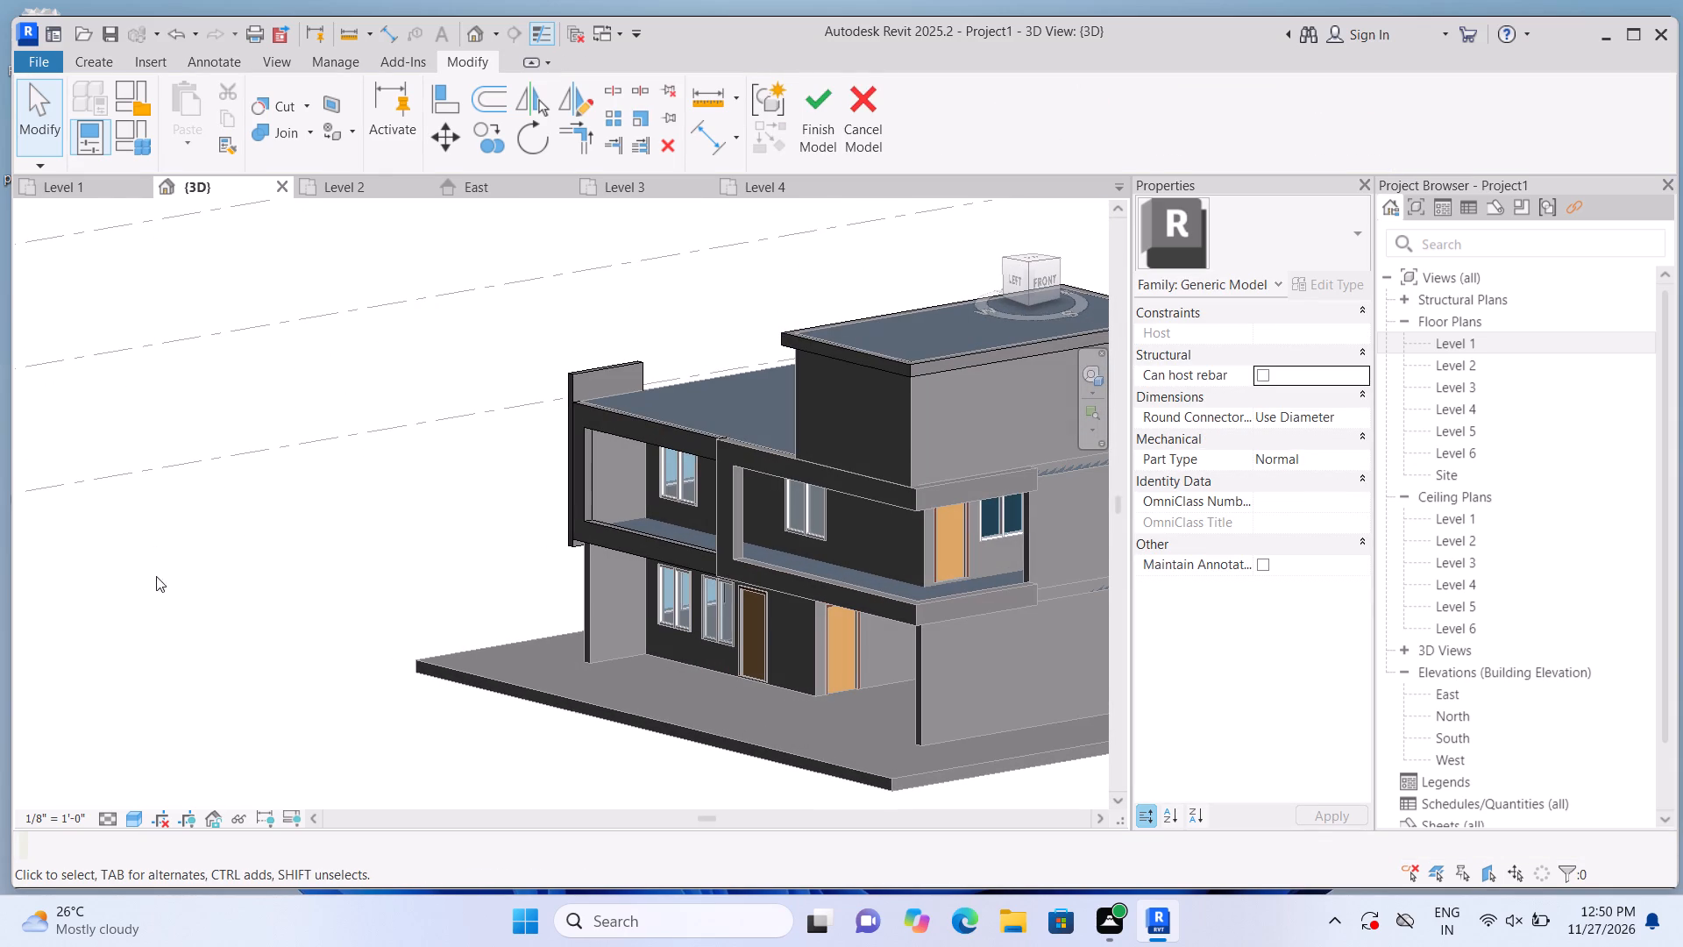
scroll(121, 570, "down", 1)
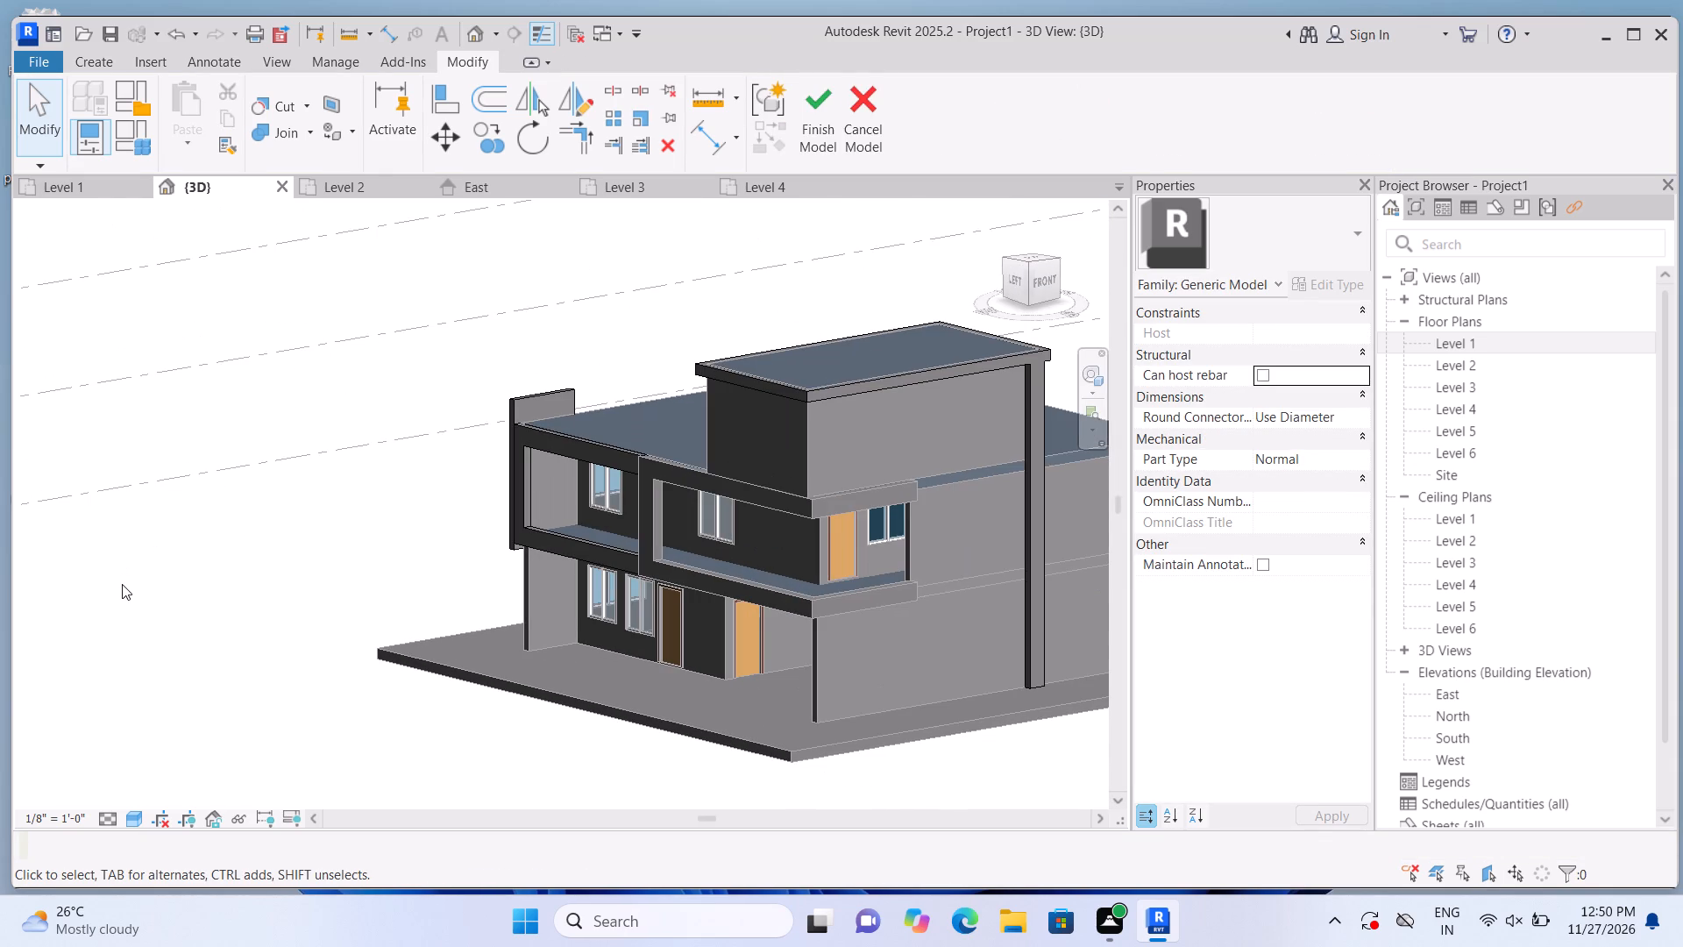
scroll(130, 597, "up", 2)
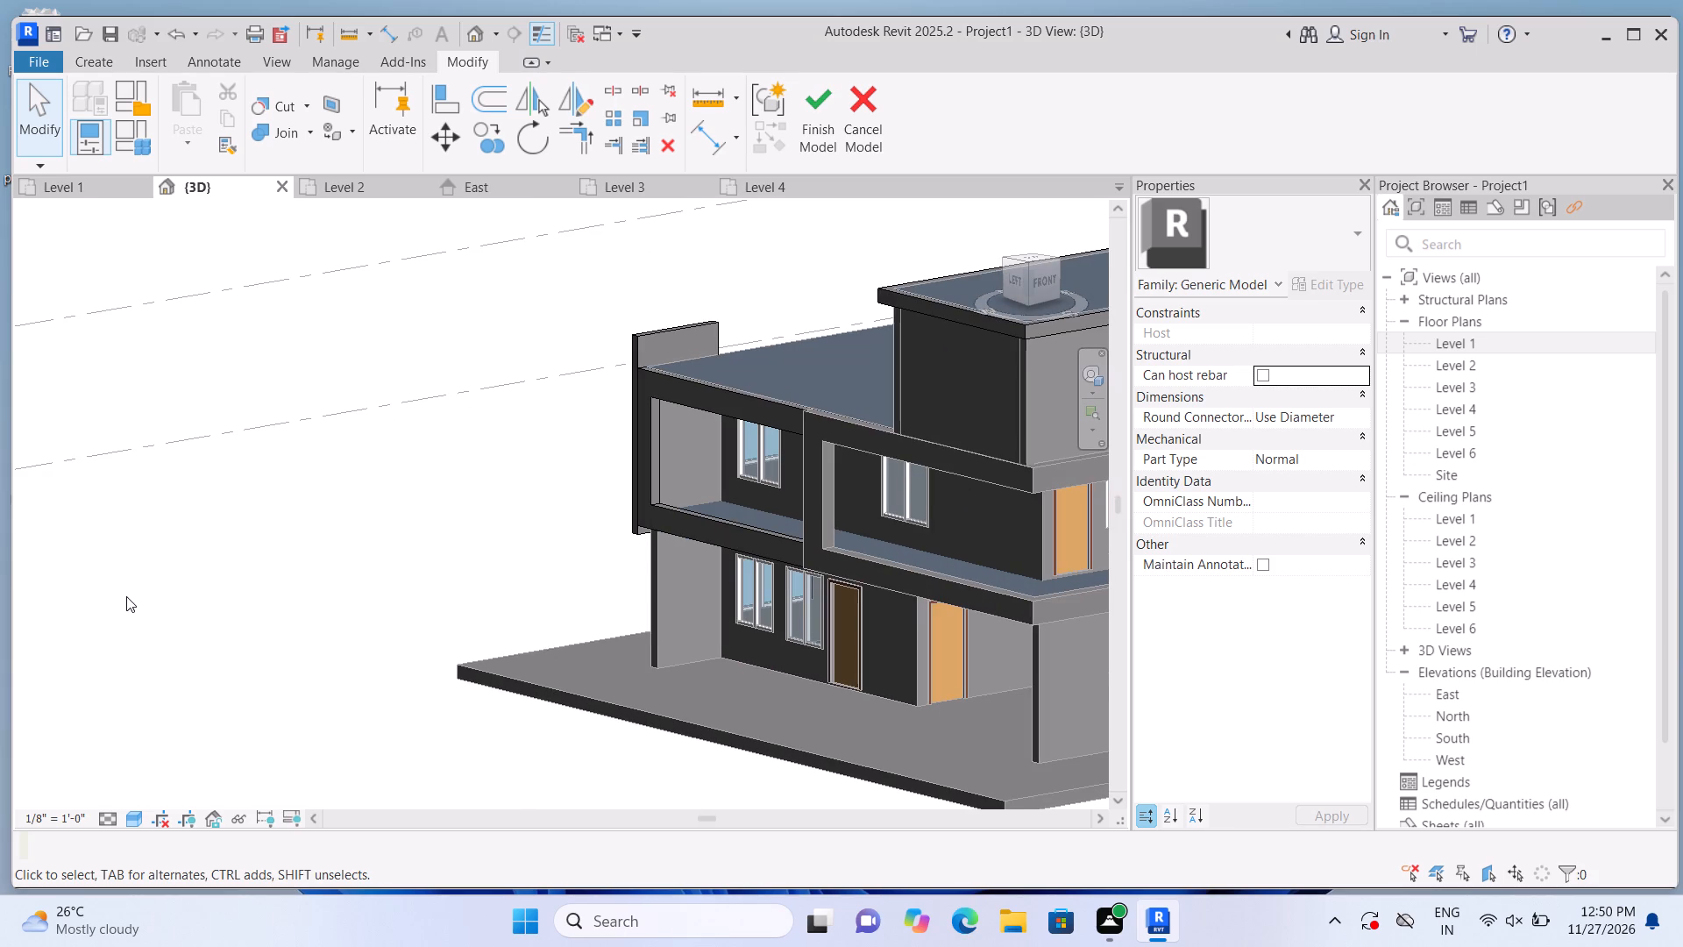
scroll(124, 595, "down", 1)
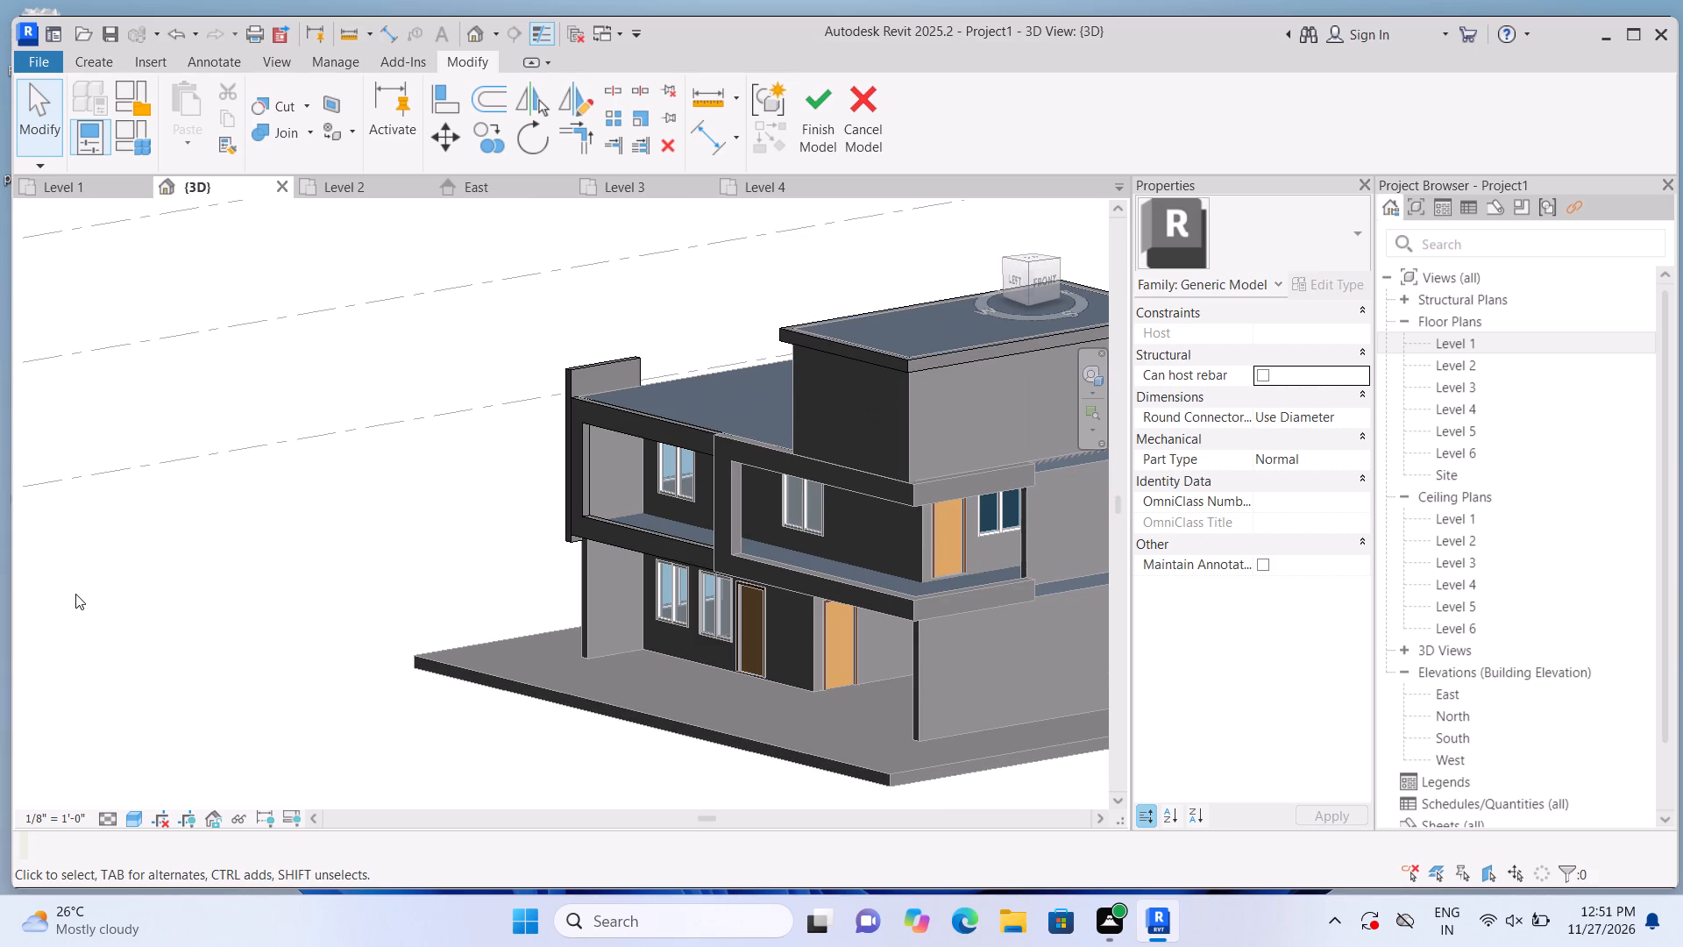
scroll(806, 423, "up", 1)
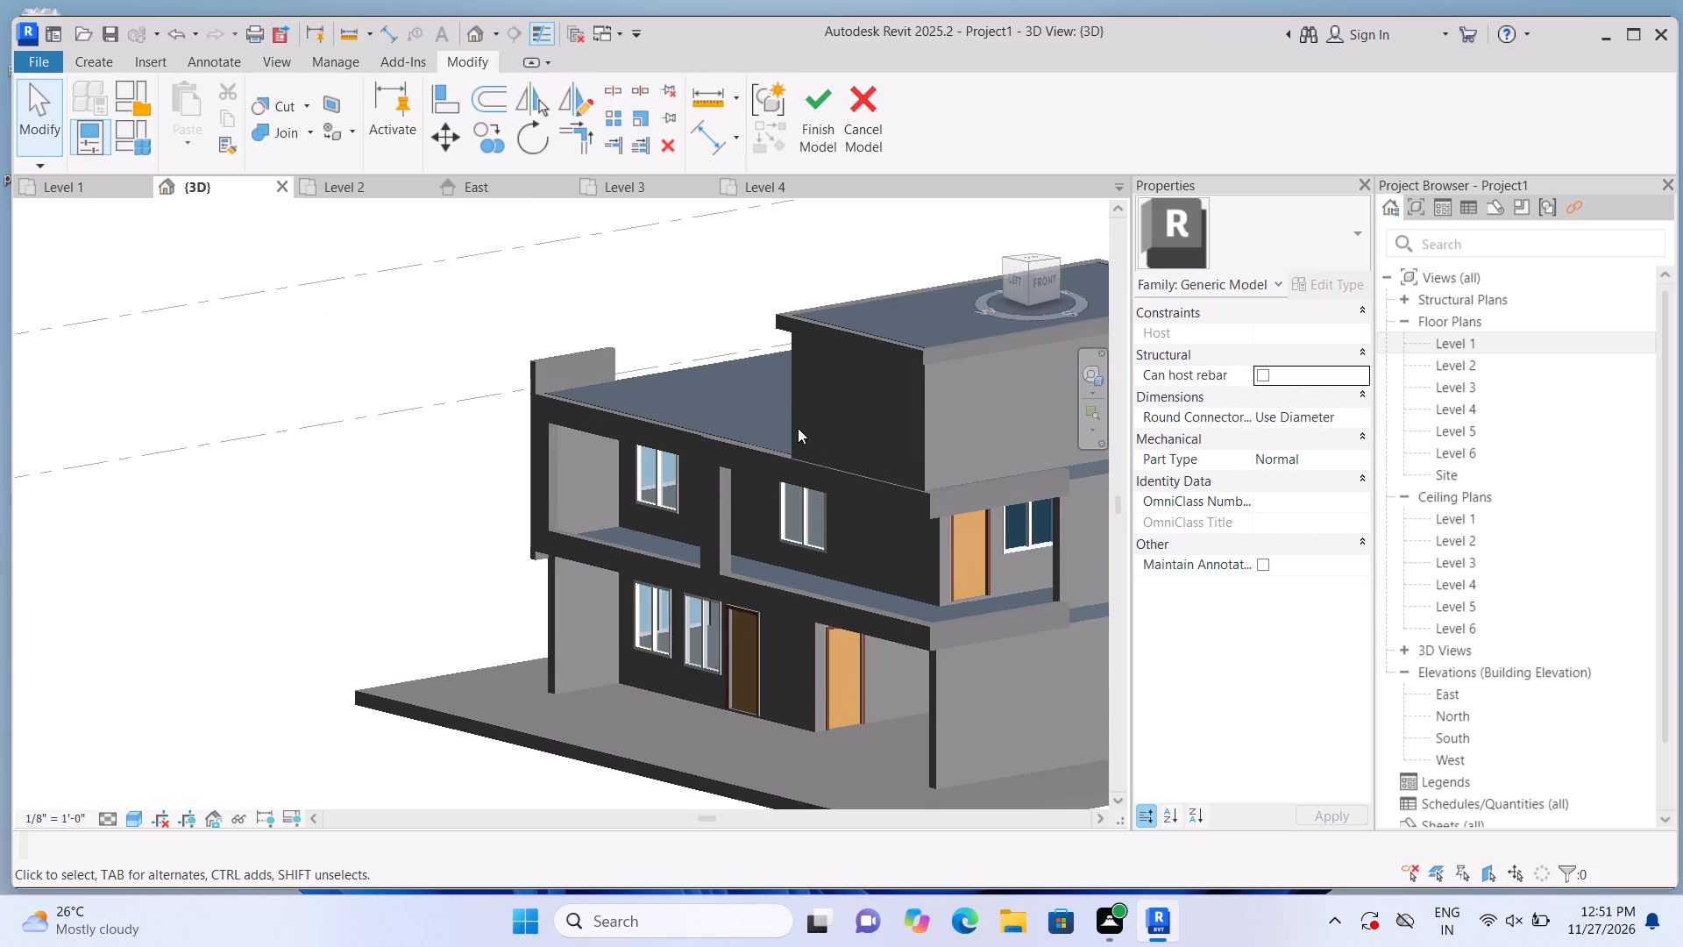
middle_click_drag(643, 466, 448, 510)
scroll(423, 481, "up", 7)
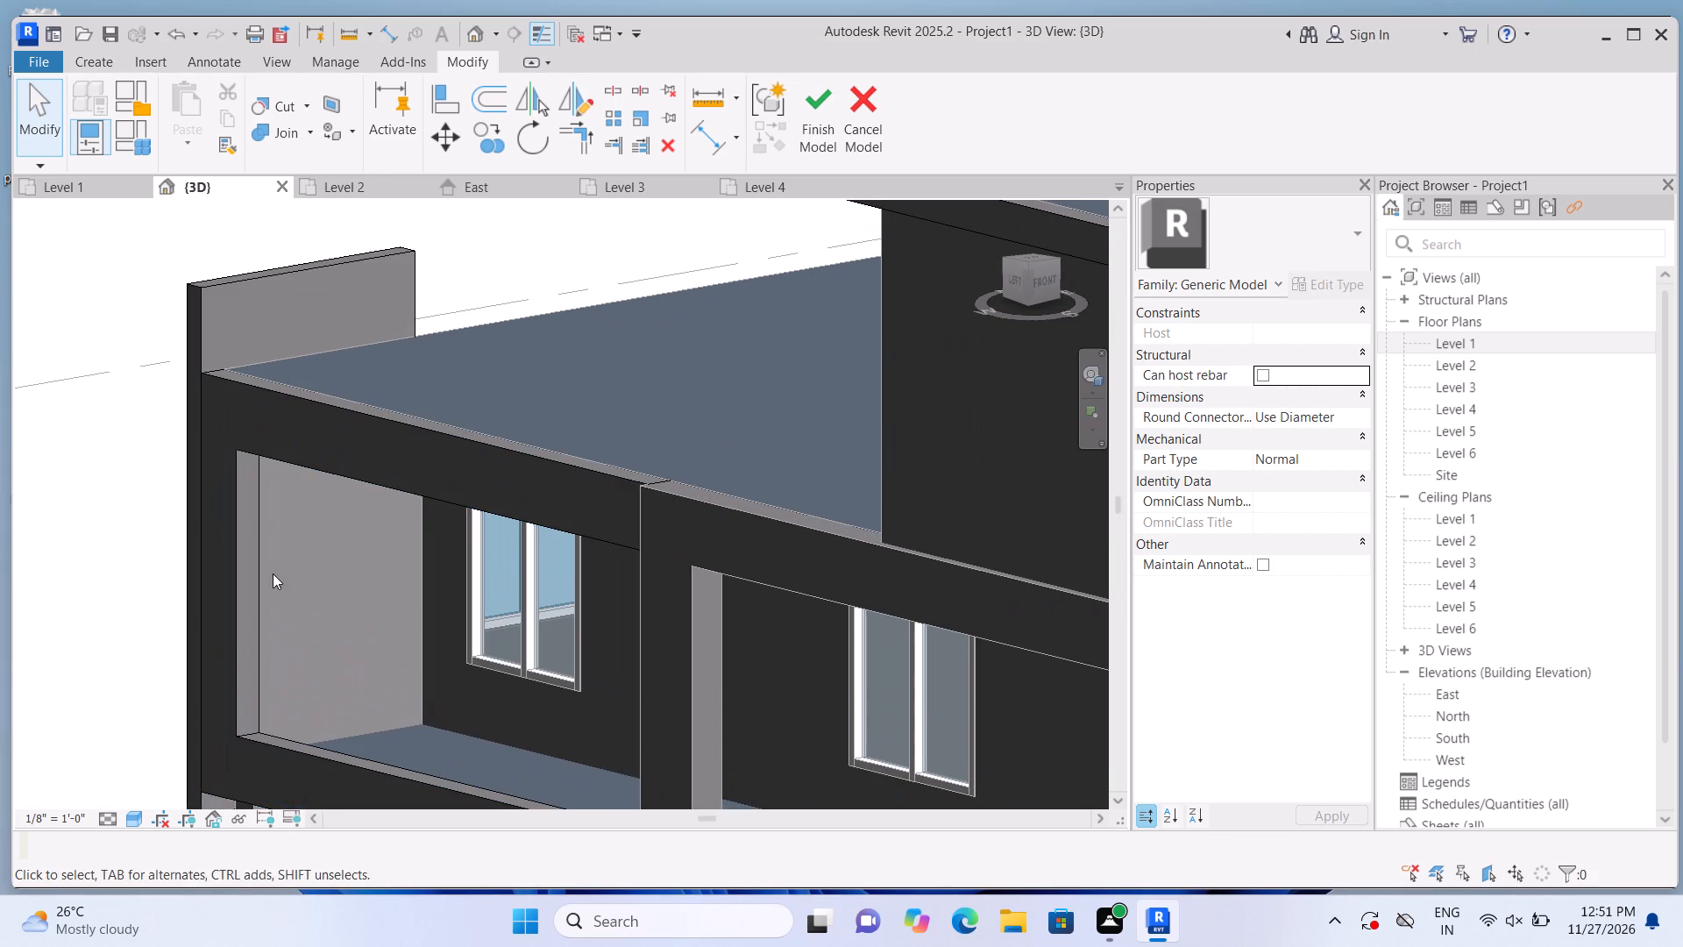
Lower the top edge of the Back wall panel to the top of the main roof's edge framing.
middle_click_drag(132, 532, 792, 484, "shift")
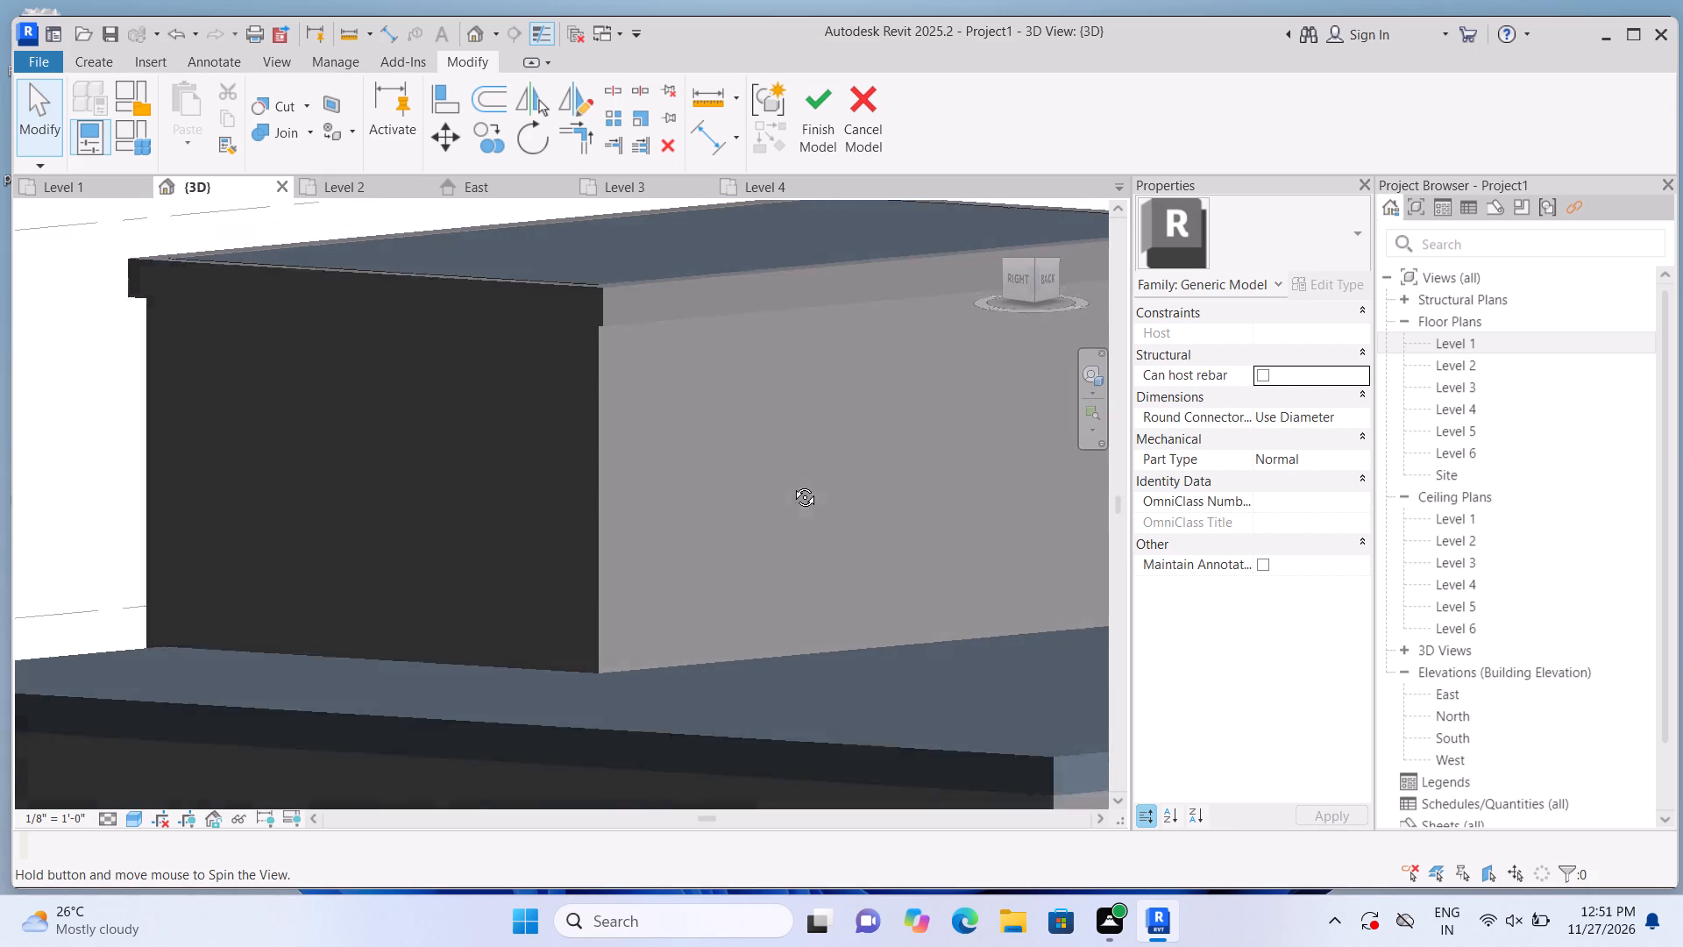
middle_click_drag(792, 484, 792, 484, "shift")
middle_click(792, 484, "shift")
middle_click_drag(735, 467, 369, 369)
scroll(381, 399, "down", 4)
middle_click_drag(612, 502, 565, 560)
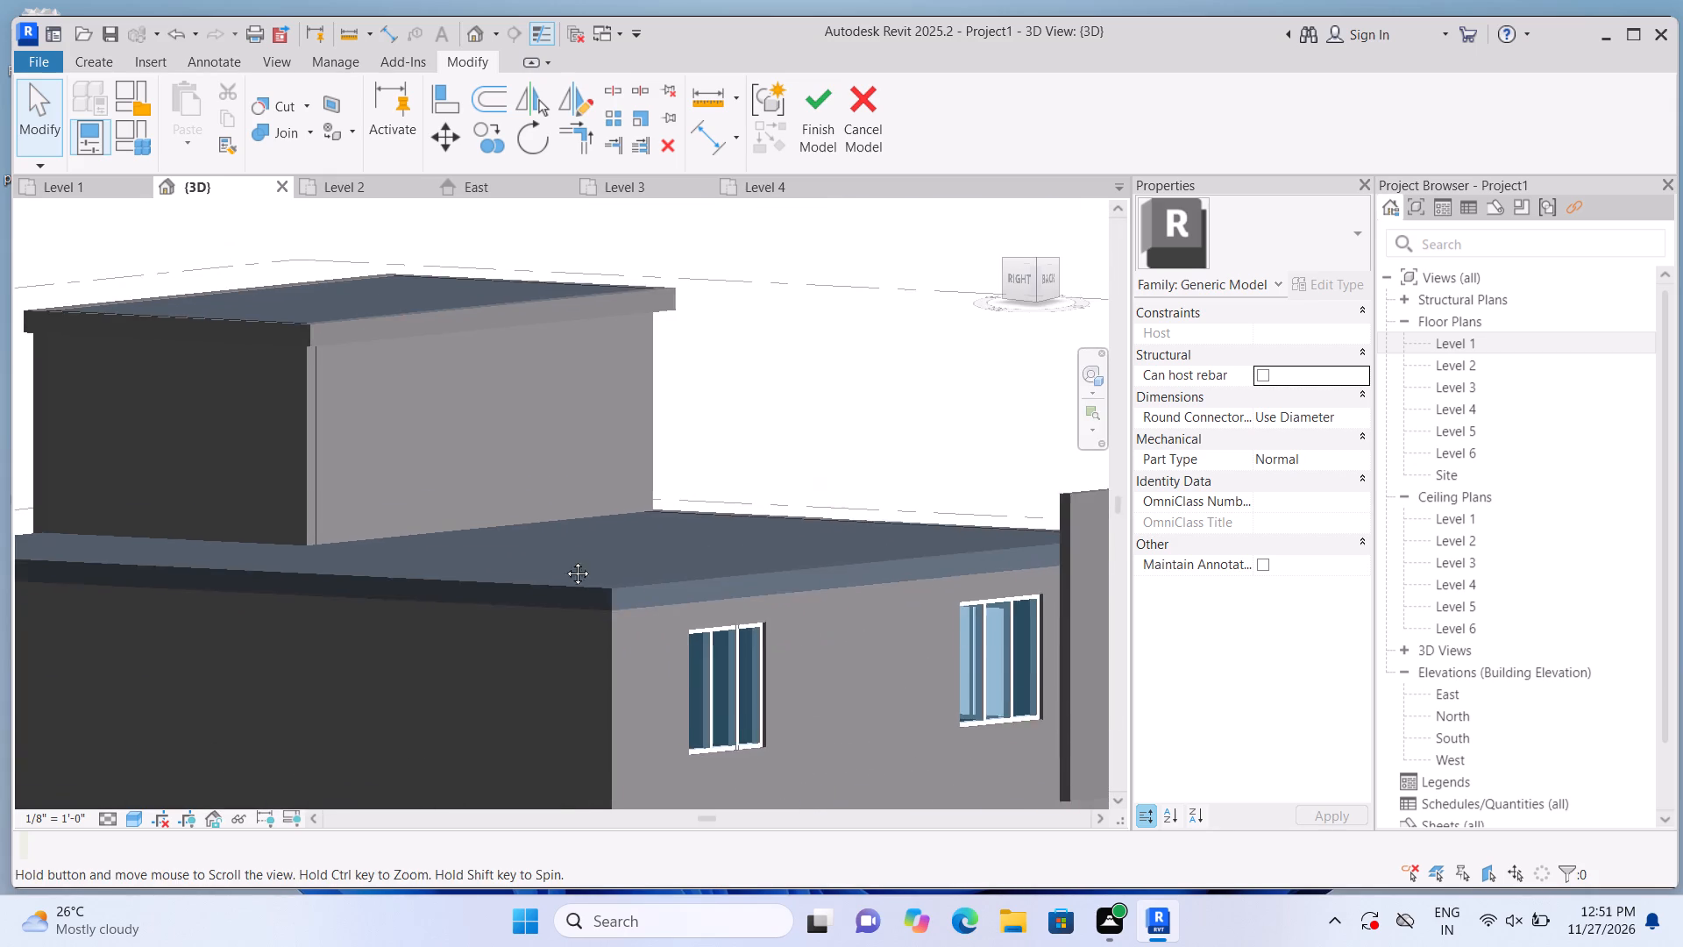
middle_click_drag(565, 560, 535, 581)
middle_click_drag(442, 610, 419, 610, "shift")
scroll(815, 608, "up", 1)
middle_click_drag(785, 611, 709, 624, "shift")
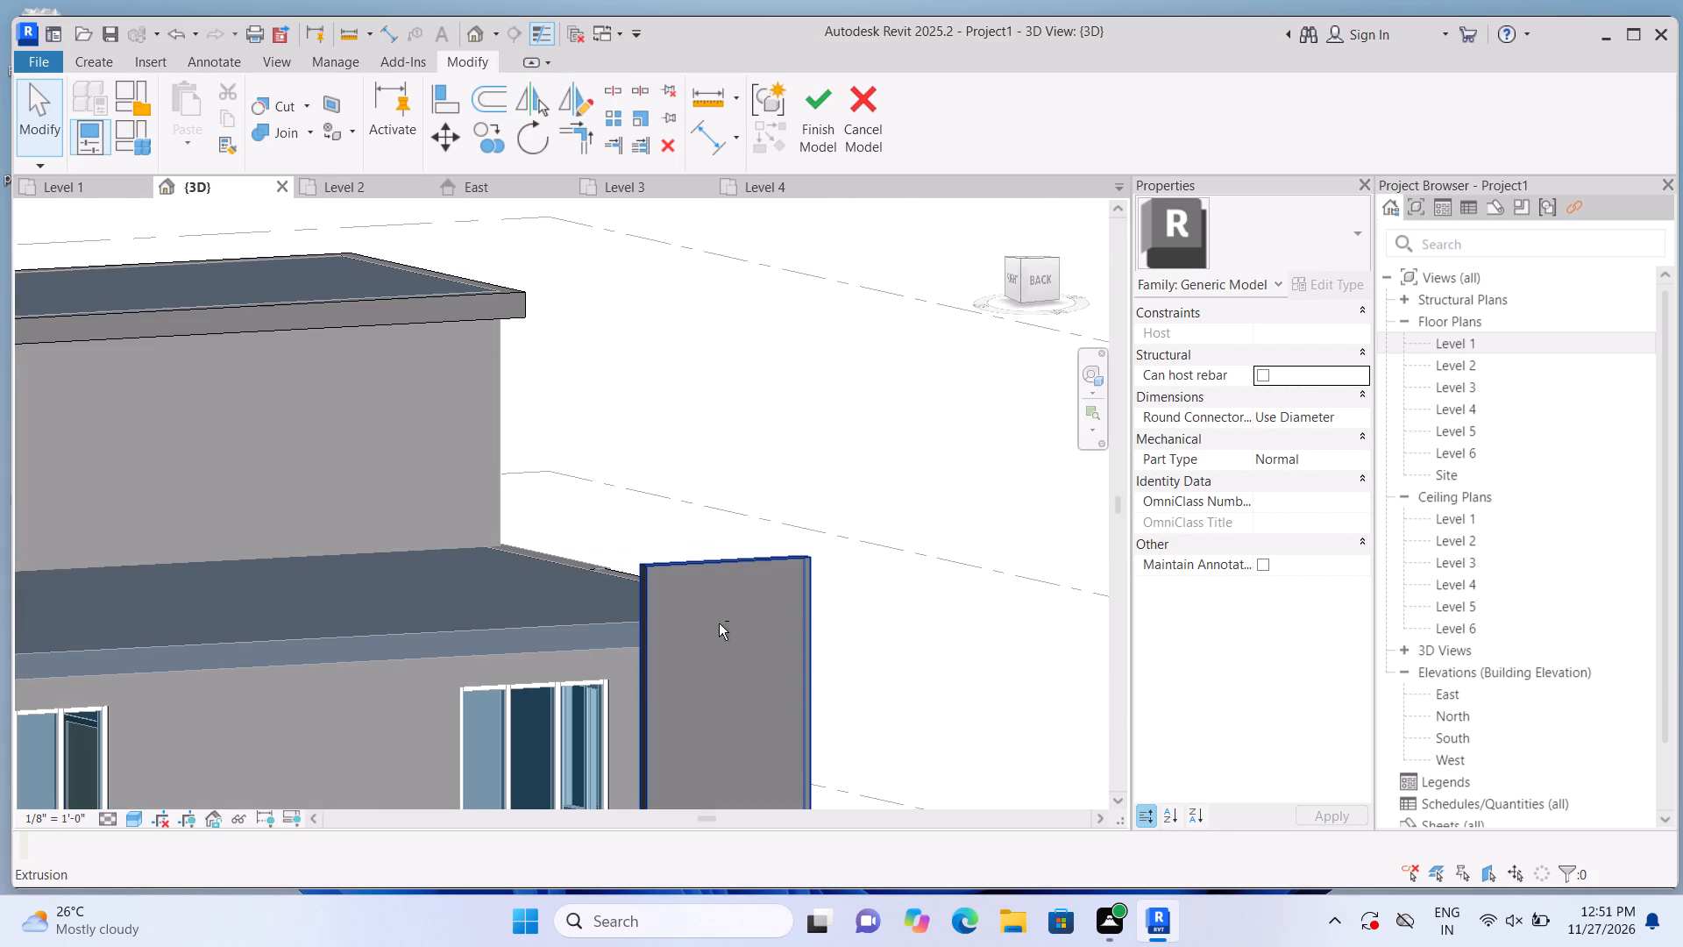
left_click(729, 589)
left_click_drag(726, 545, 720, 621)
left_click(788, 527)
Create a 9" extrusion on the main roof's plane from a narrow rectangle about 17' long along the Left roof edge, starting at the Back corner.
middle_click_drag(809, 539, 871, 619, "shift")
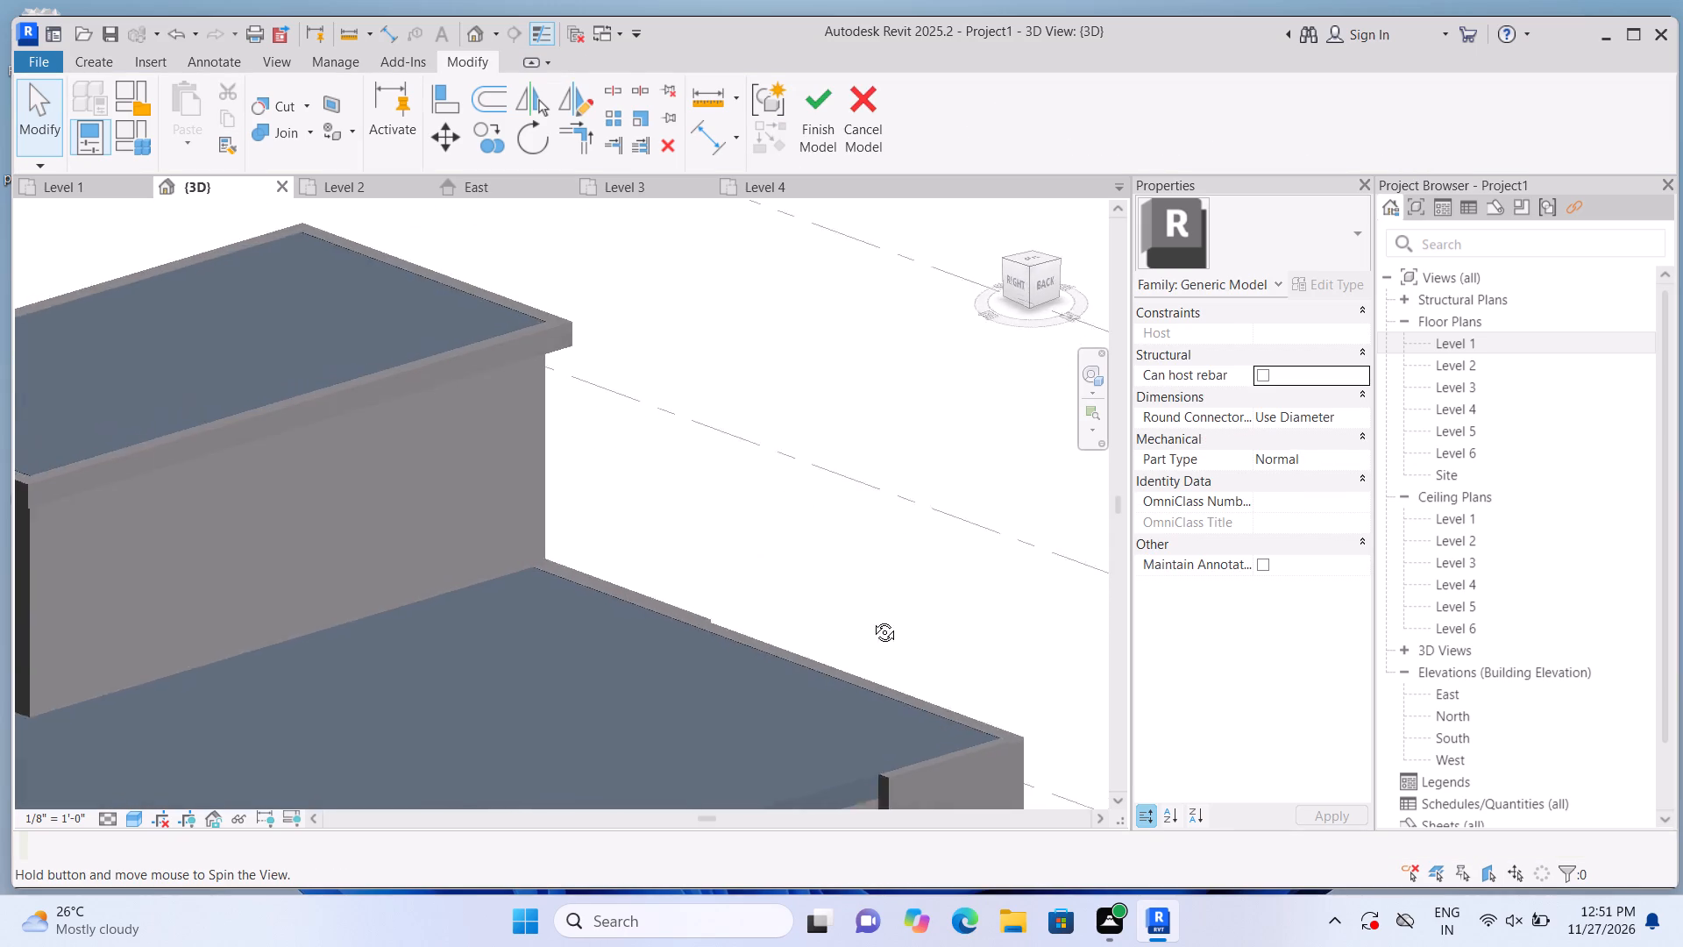
middle_click_drag(871, 619, 845, 630, "shift")
middle_click_drag(835, 623, 742, 487)
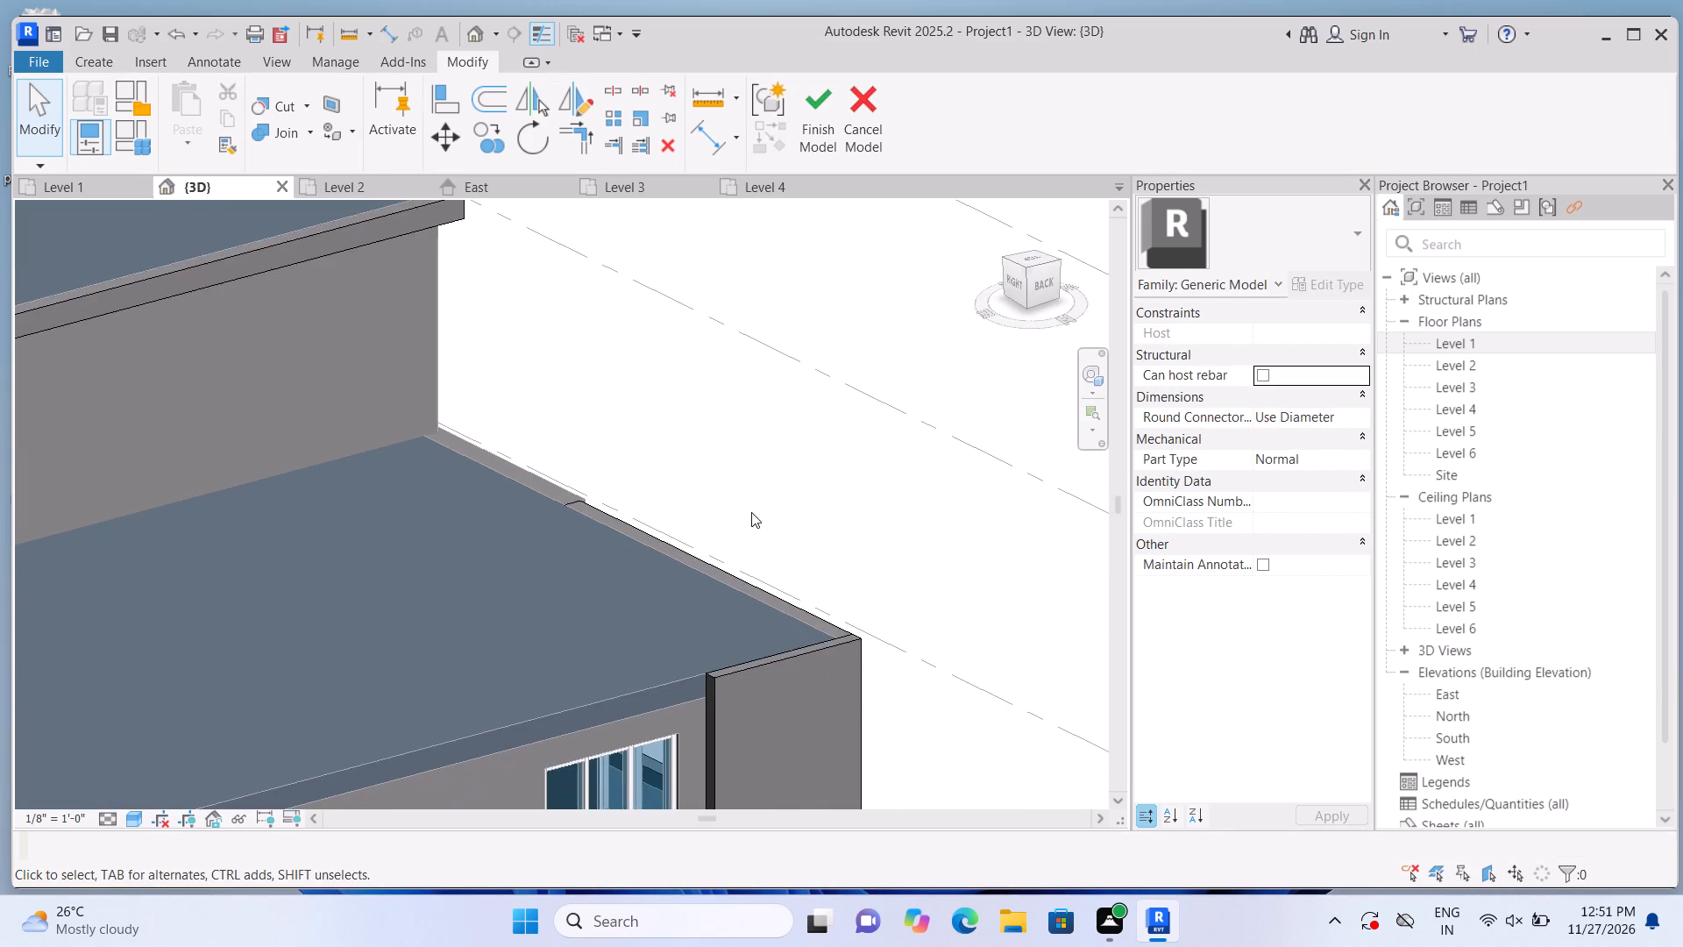
scroll(735, 519, "up", 1)
middle_click(741, 526)
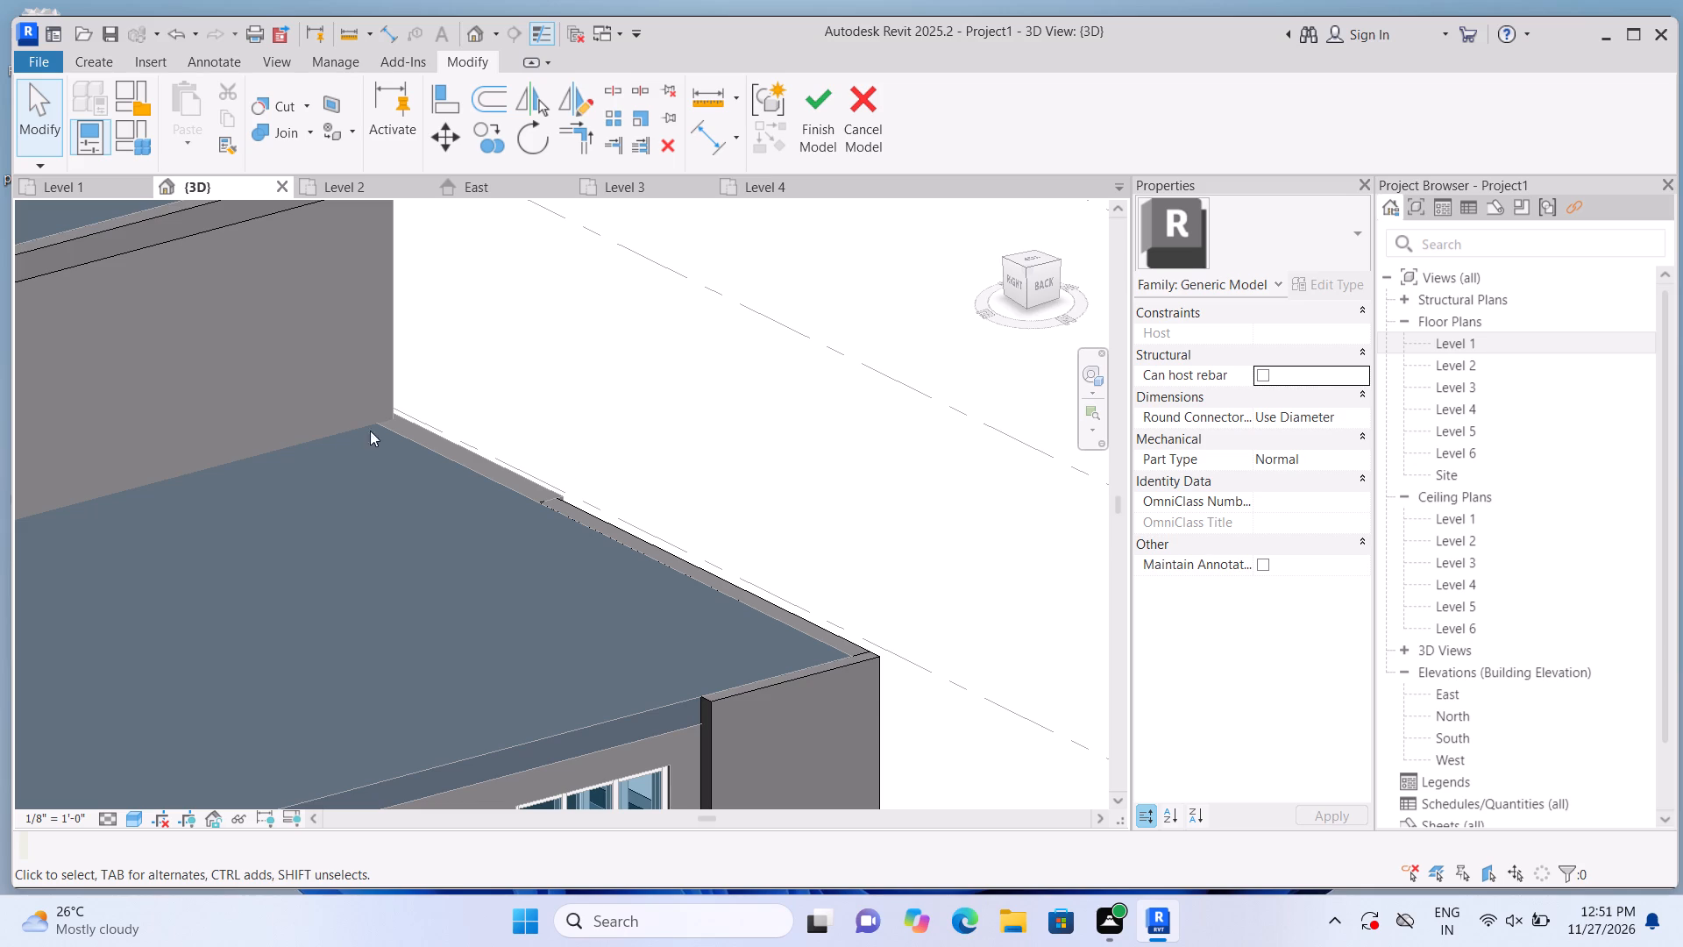
left_click(101, 67)
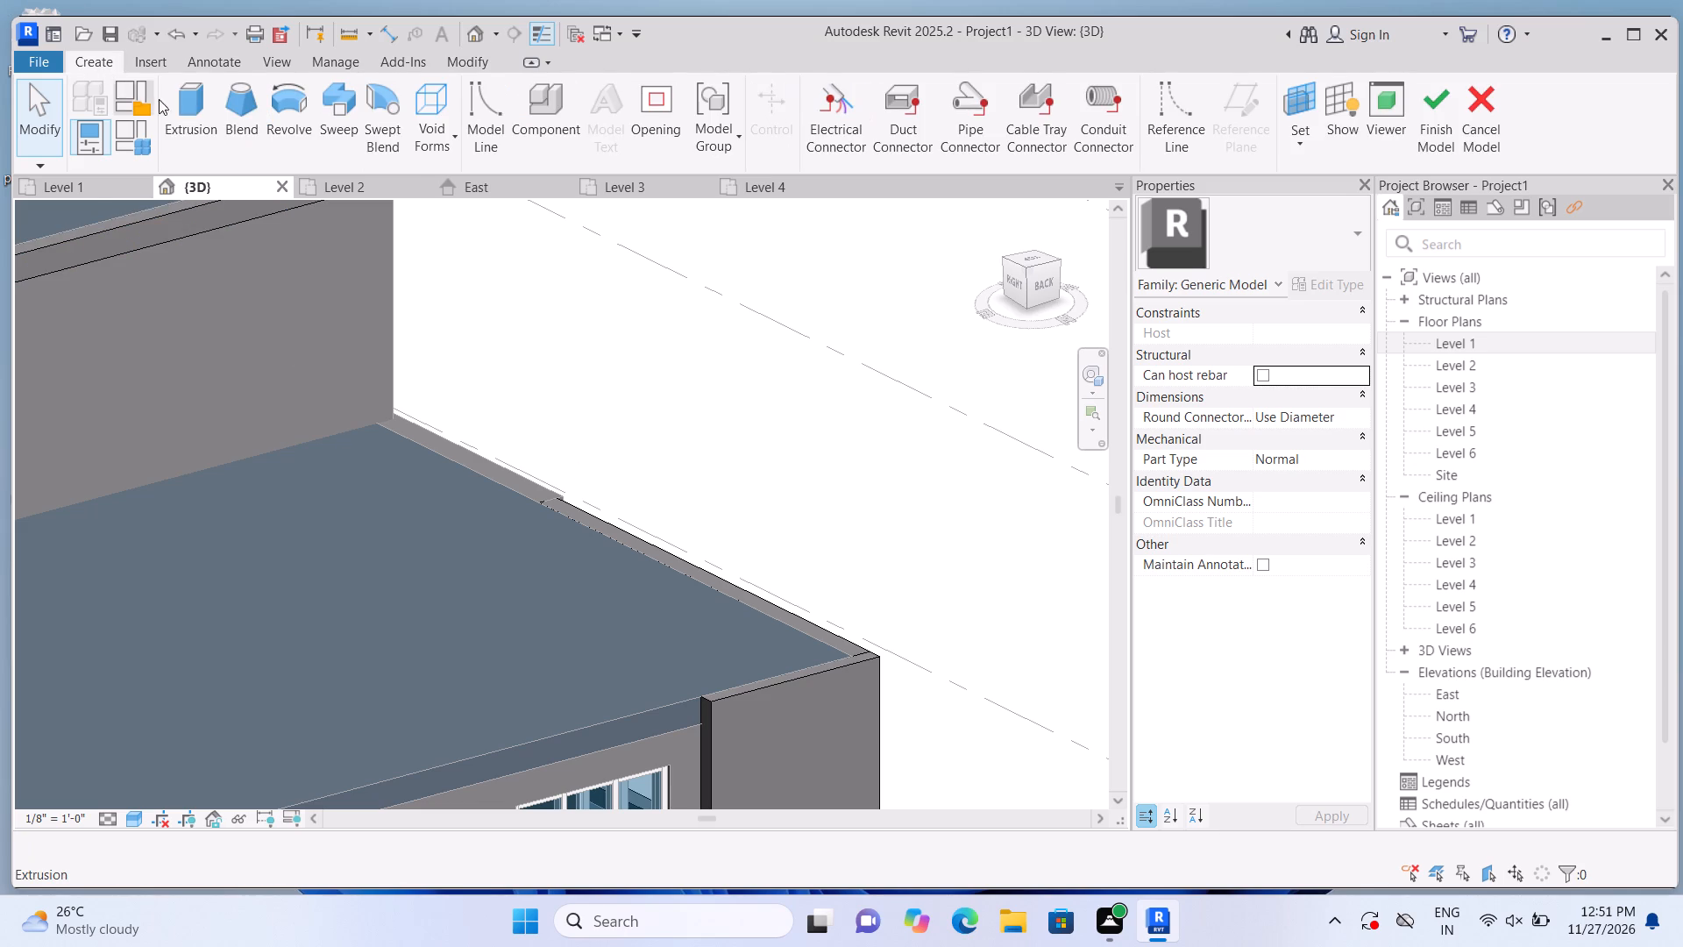
left_click(192, 110)
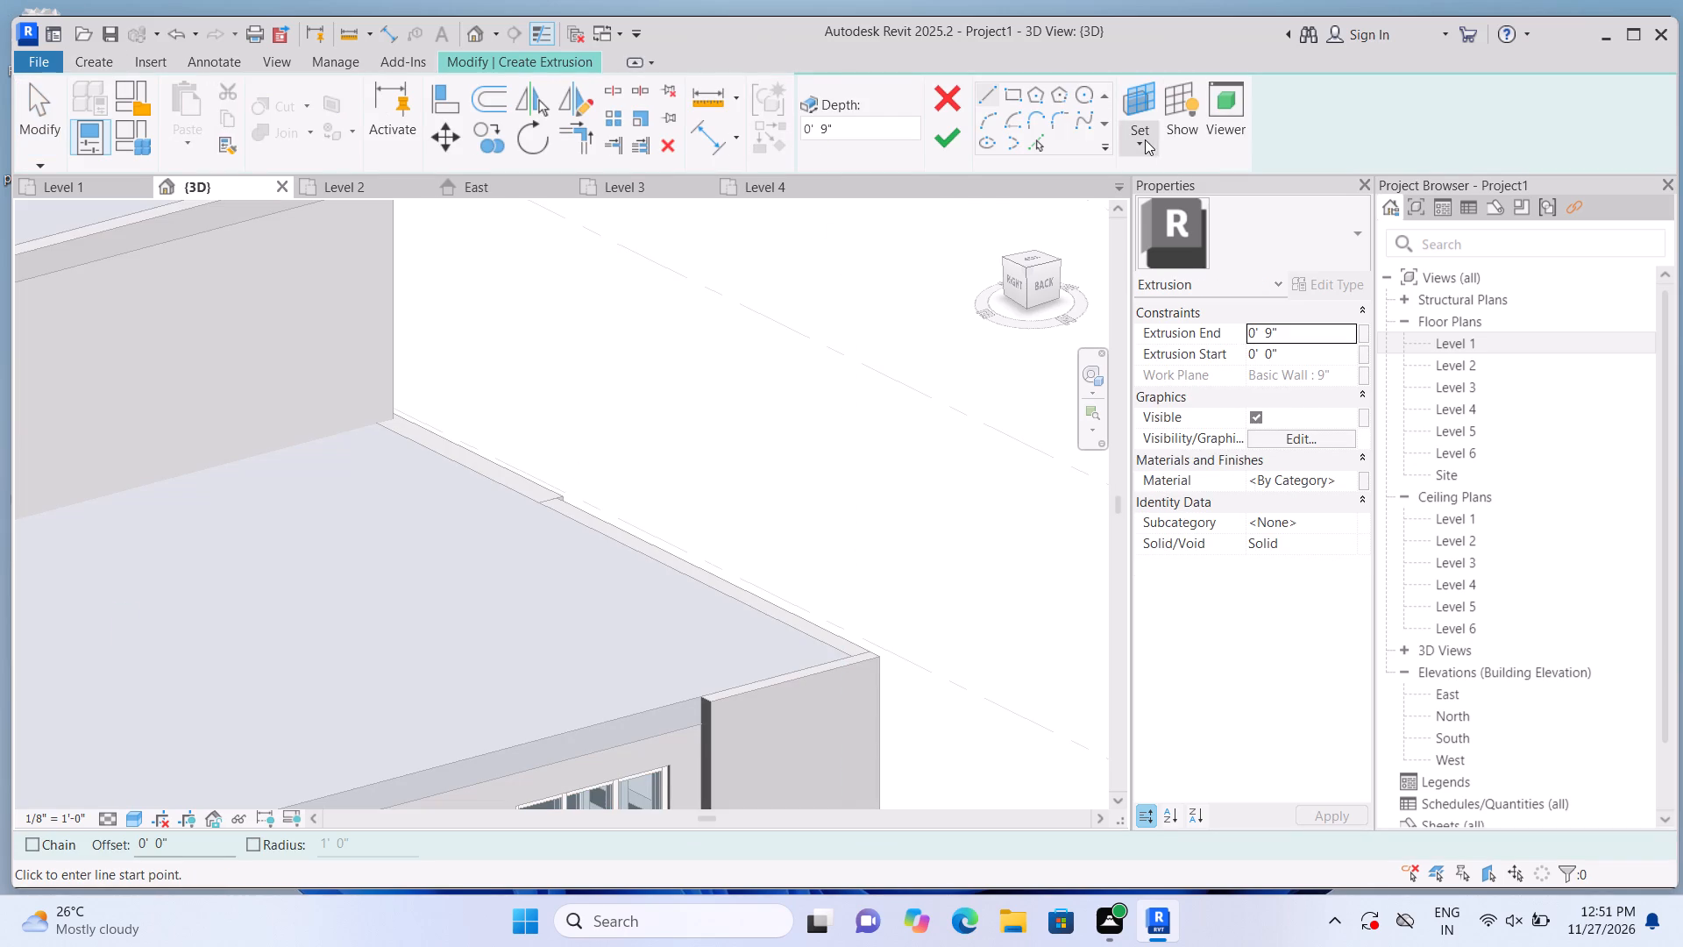
left_click(1145, 139)
left_click(1177, 225)
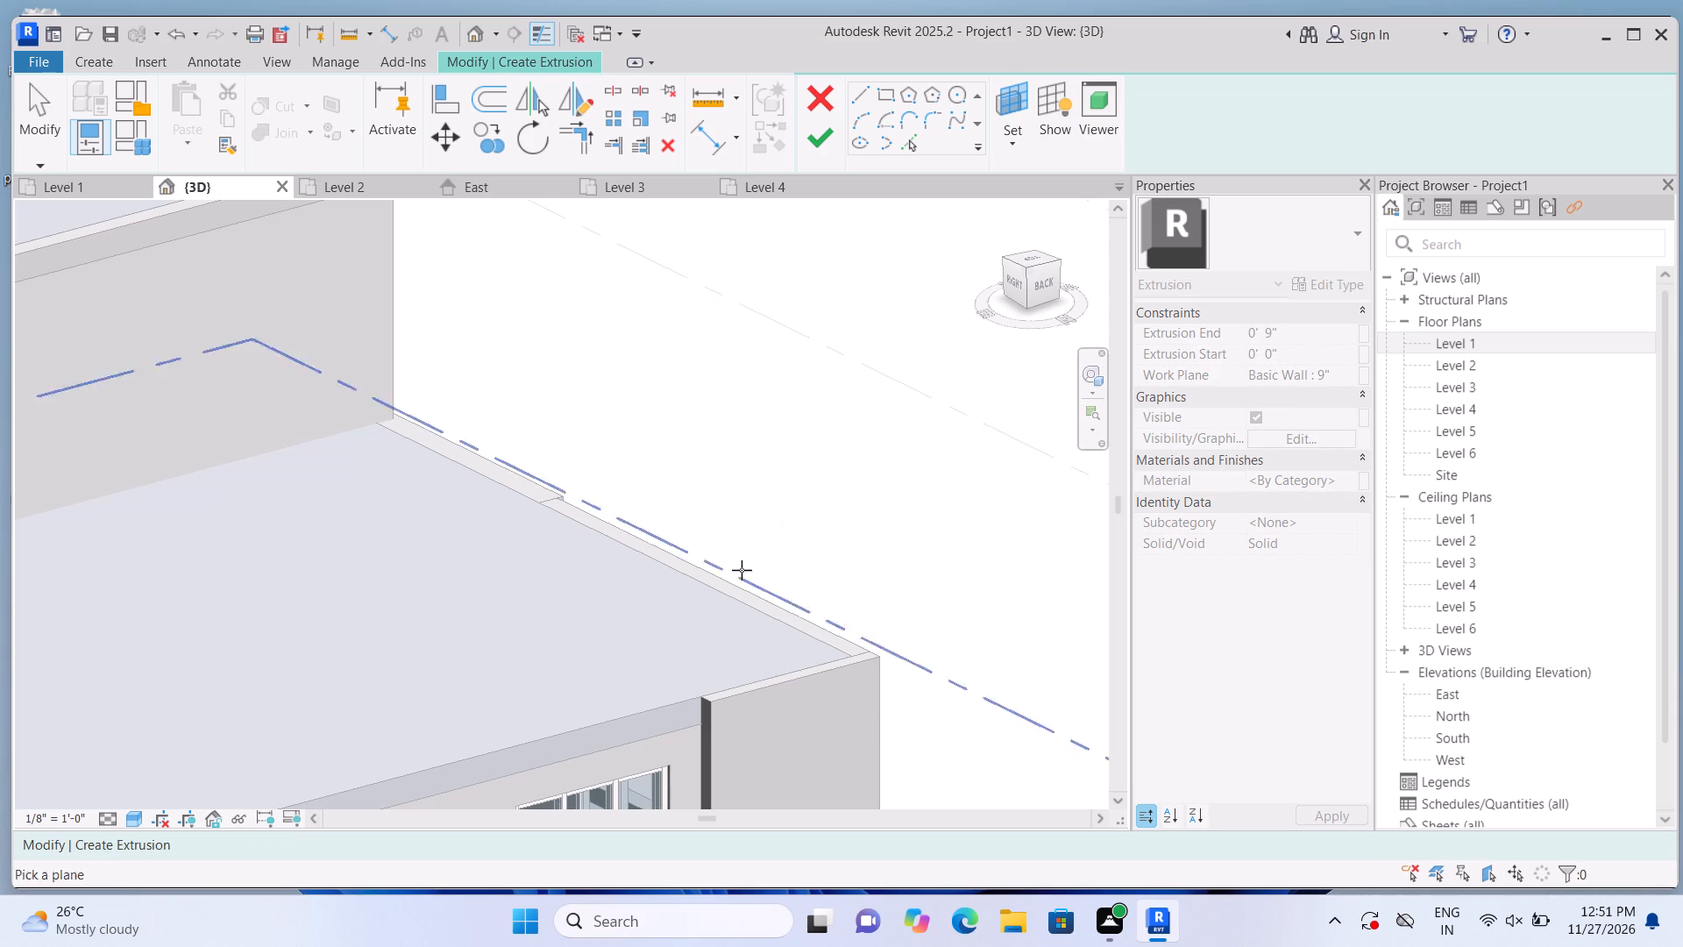
left_click(677, 605)
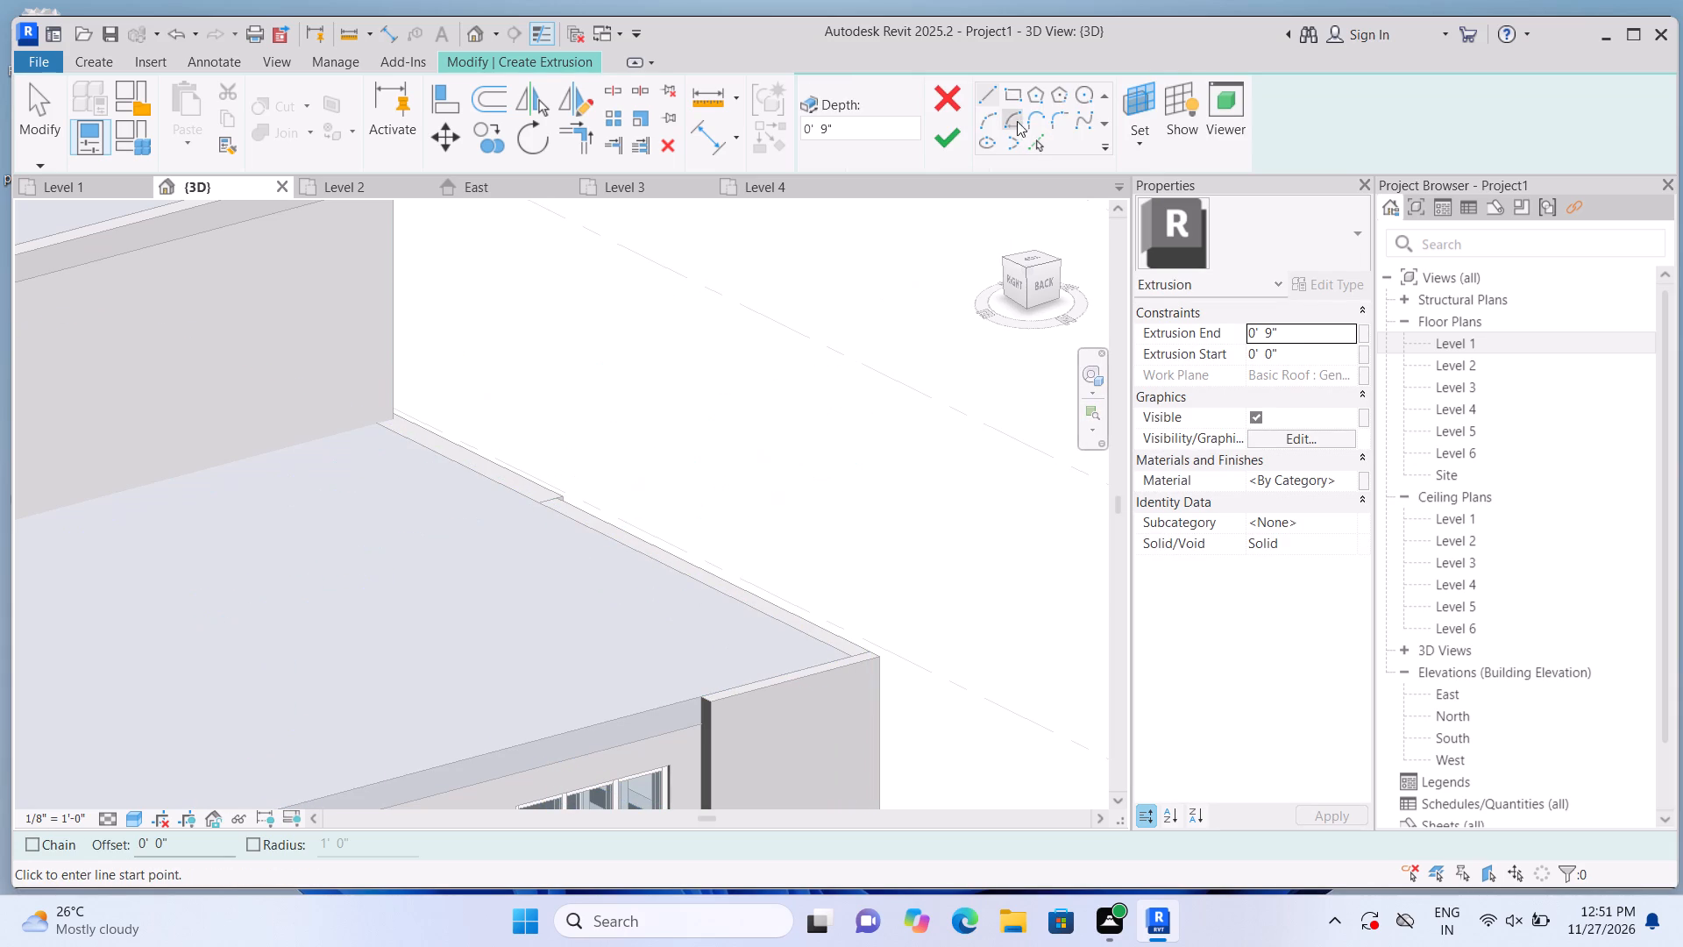
left_click(1016, 96)
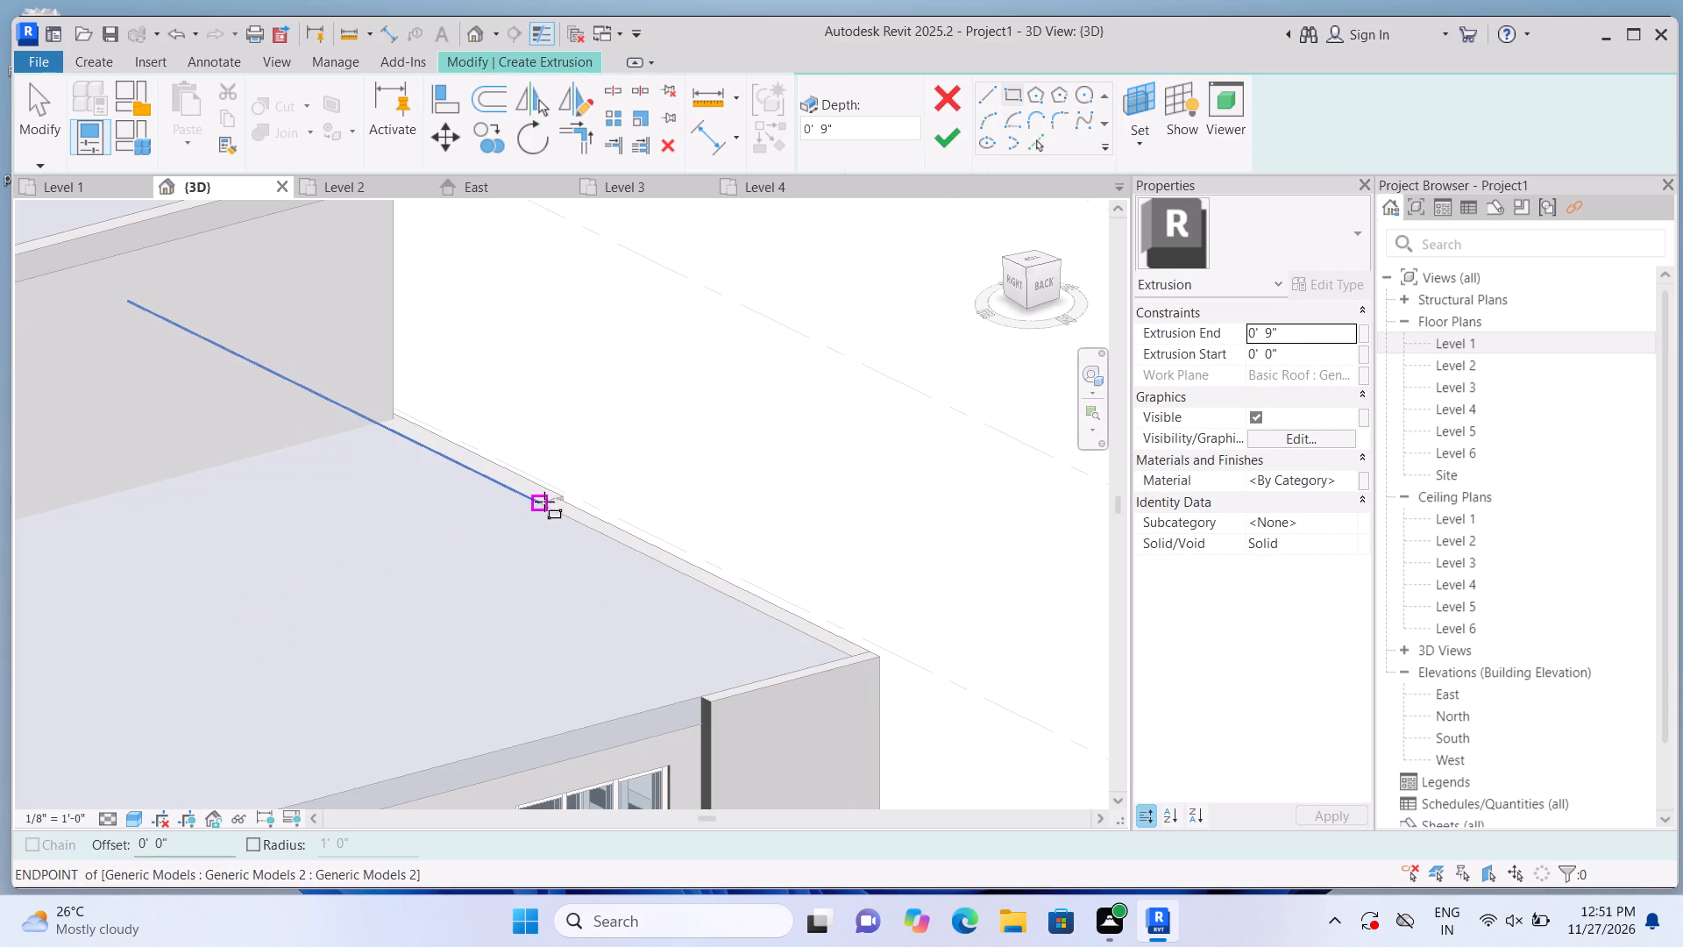
left_click(541, 500)
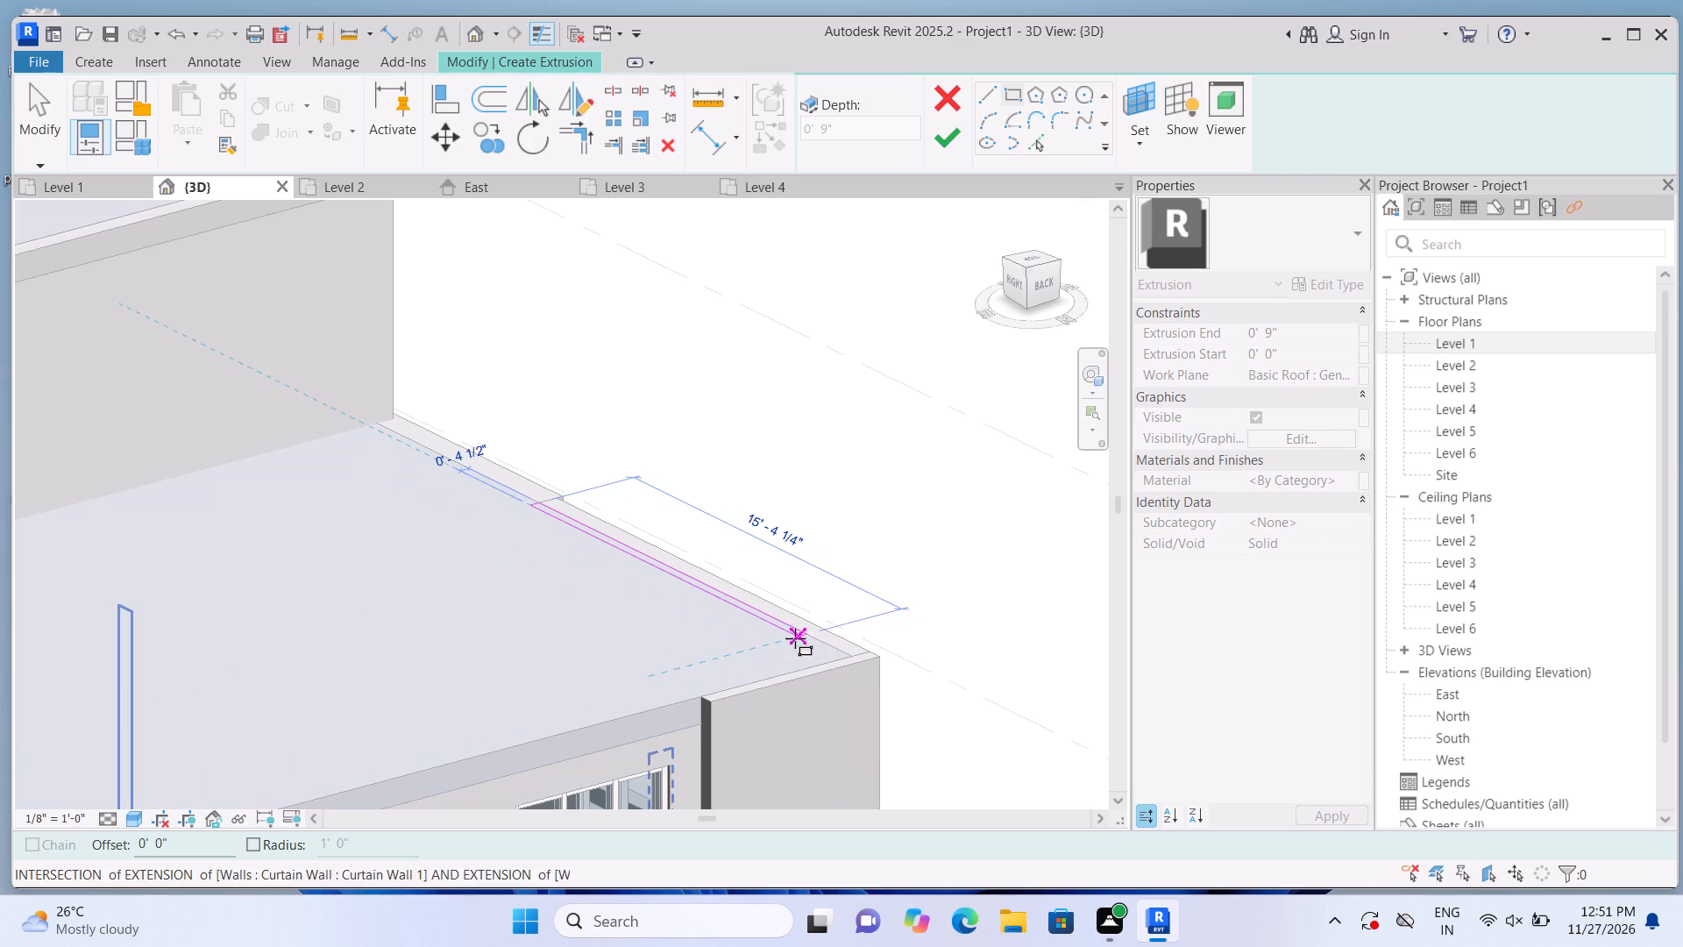
key("Escape")
left_click(555, 509)
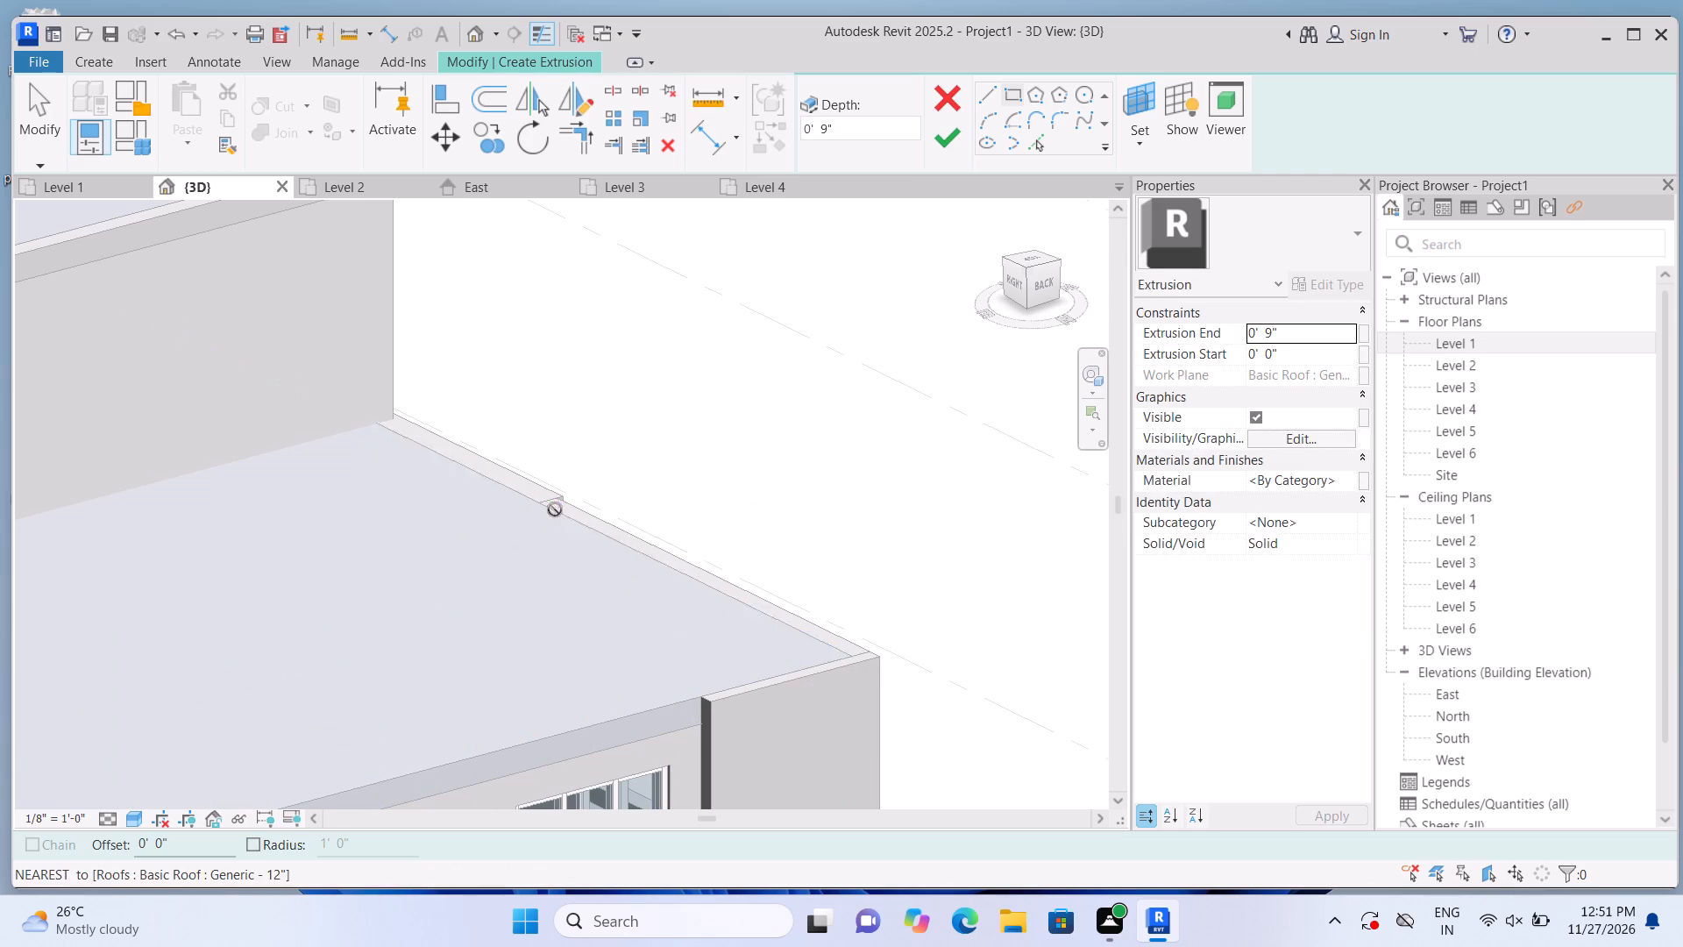
left_click(828, 661)
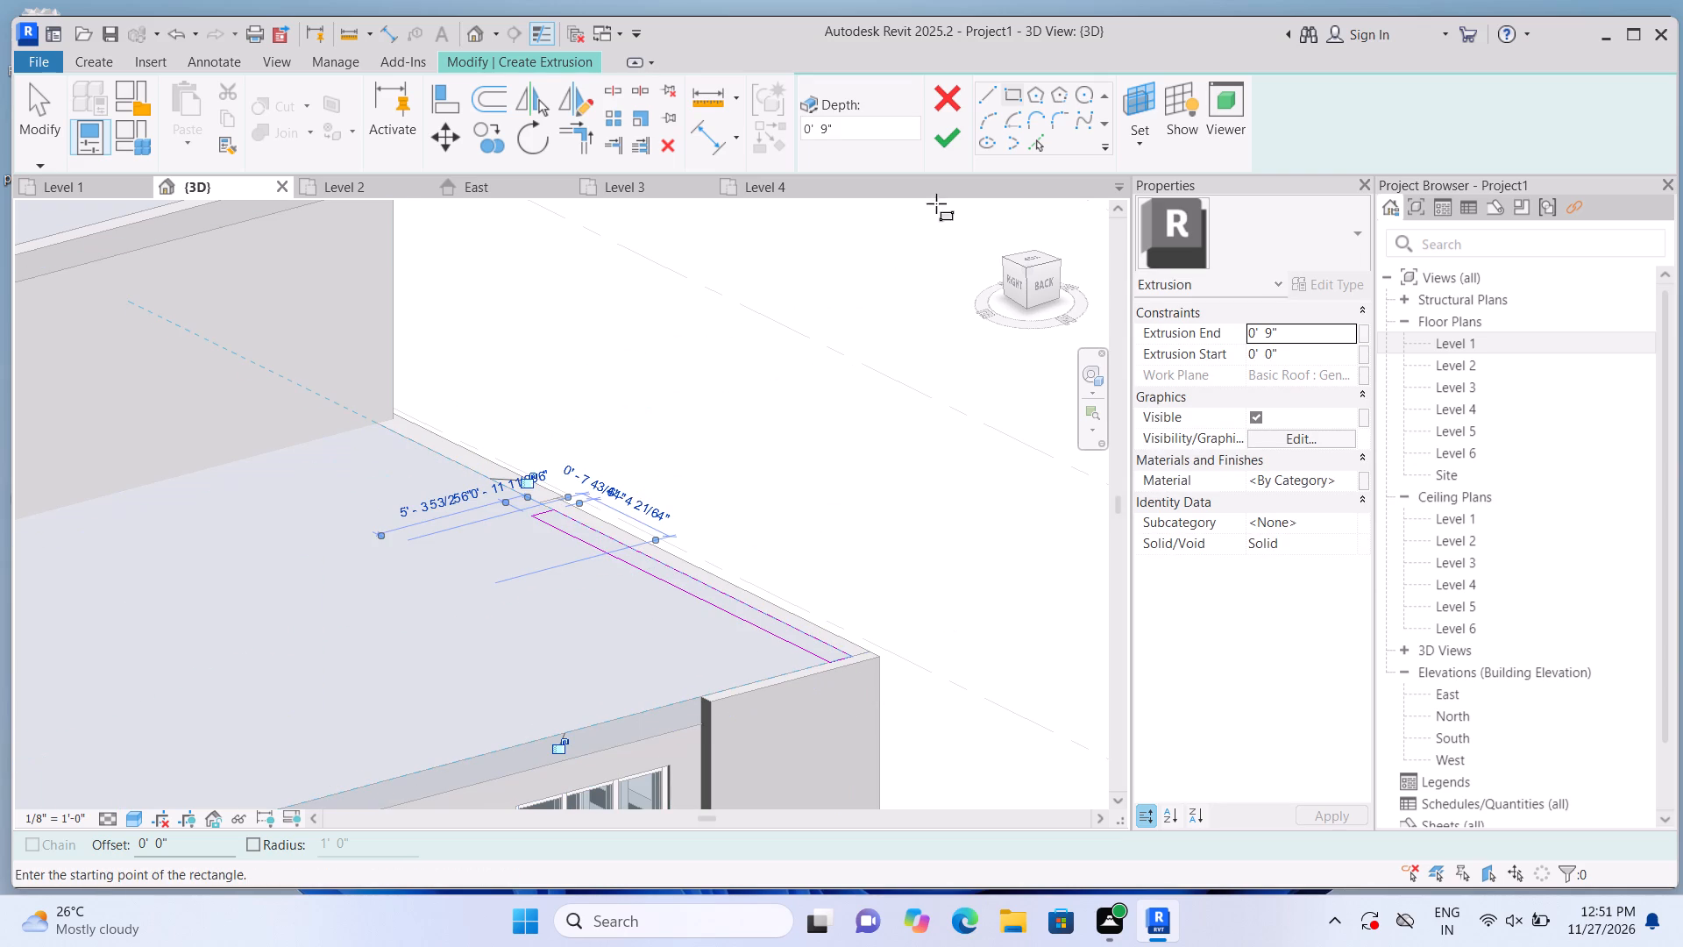
left_click(955, 139)
Stretch the top of the new Left roof-edge extrusion upward to a height of about 3' 9 5/8".
scroll(875, 472, "down", 2)
middle_click_drag(948, 495, 934, 514, "shift")
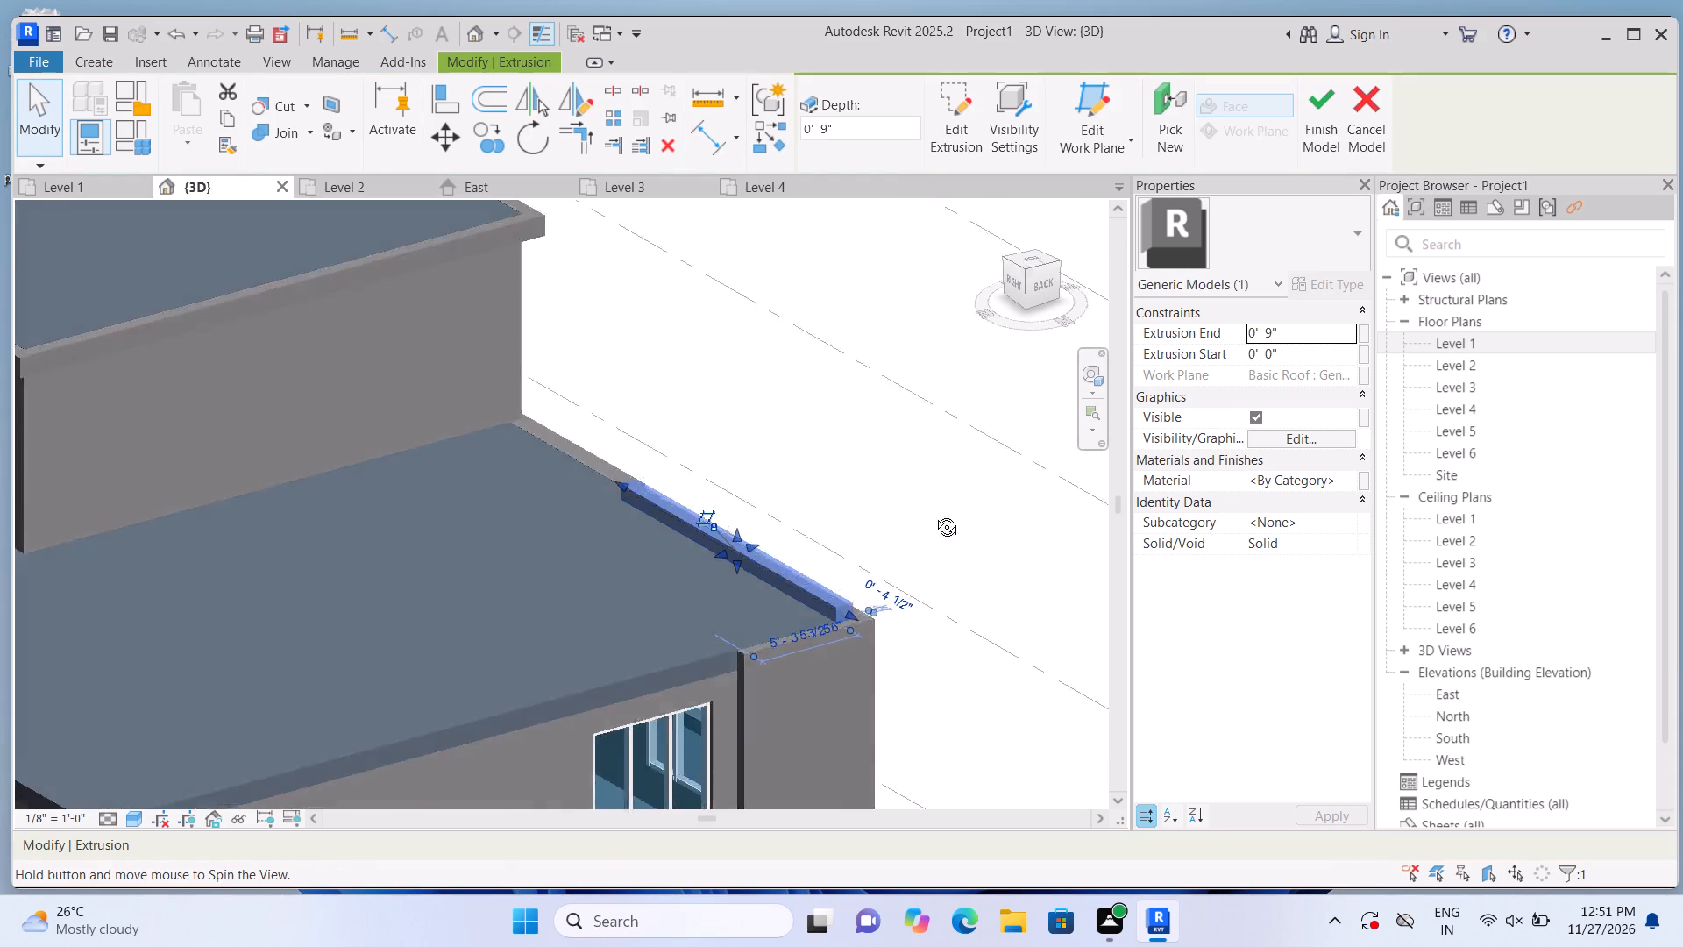
middle_click_drag(934, 514, 633, 481, "shift")
scroll(626, 473, "down", 1)
middle_click_drag(674, 431, 635, 440)
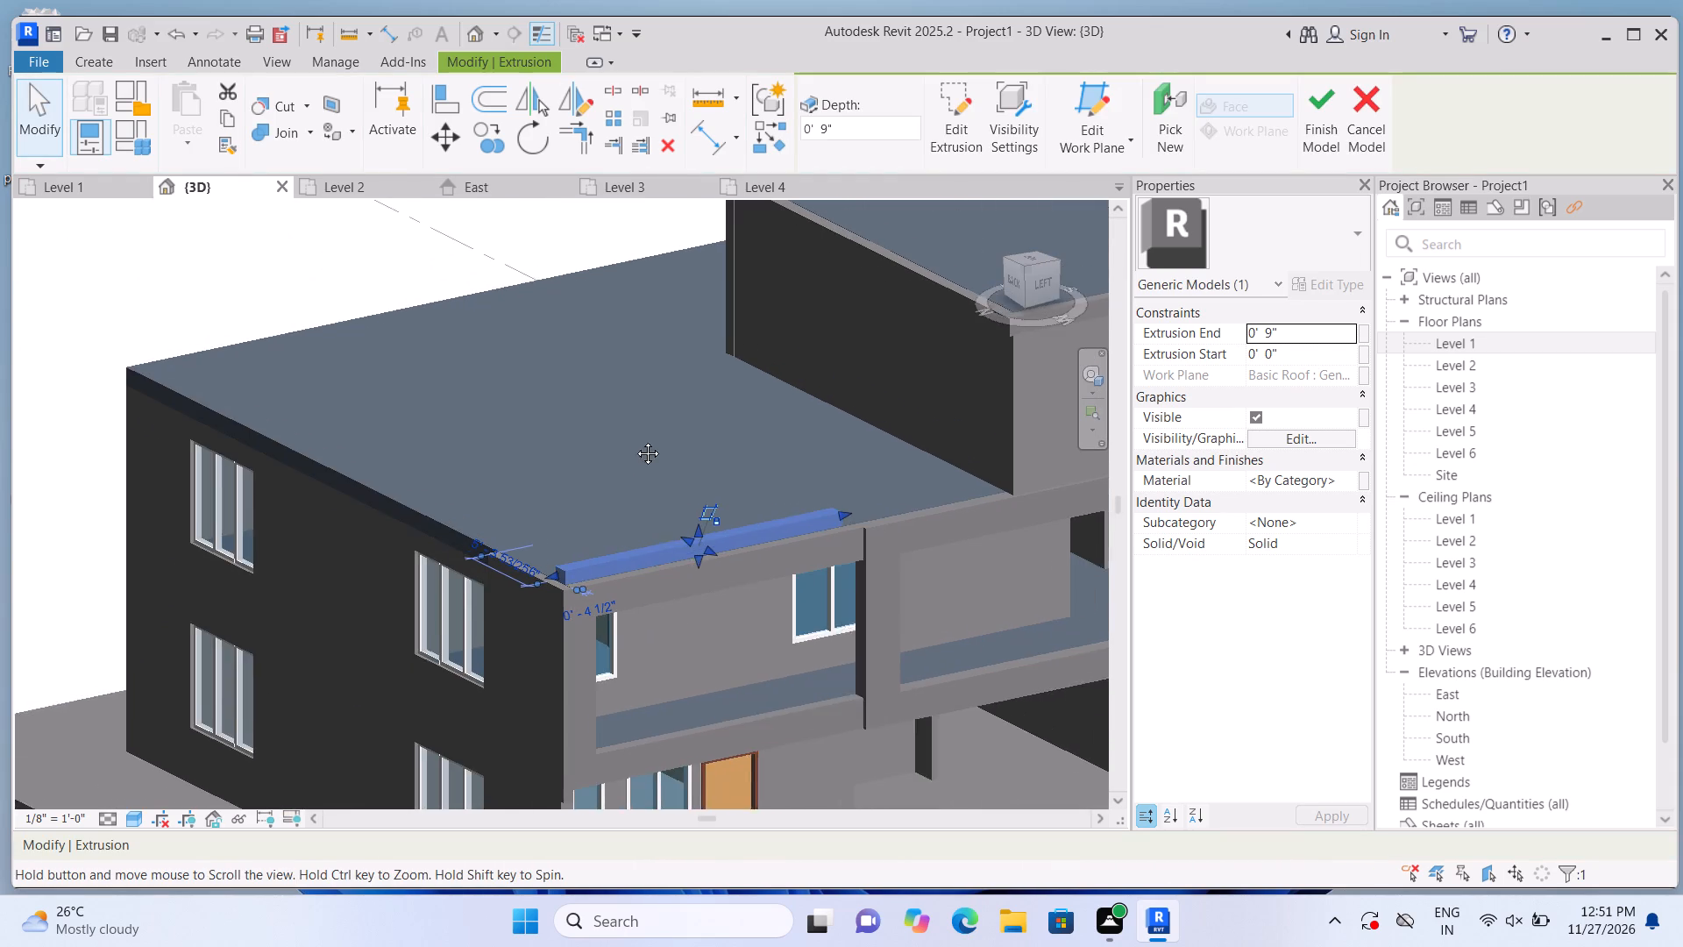
middle_click_drag(635, 440, 522, 440)
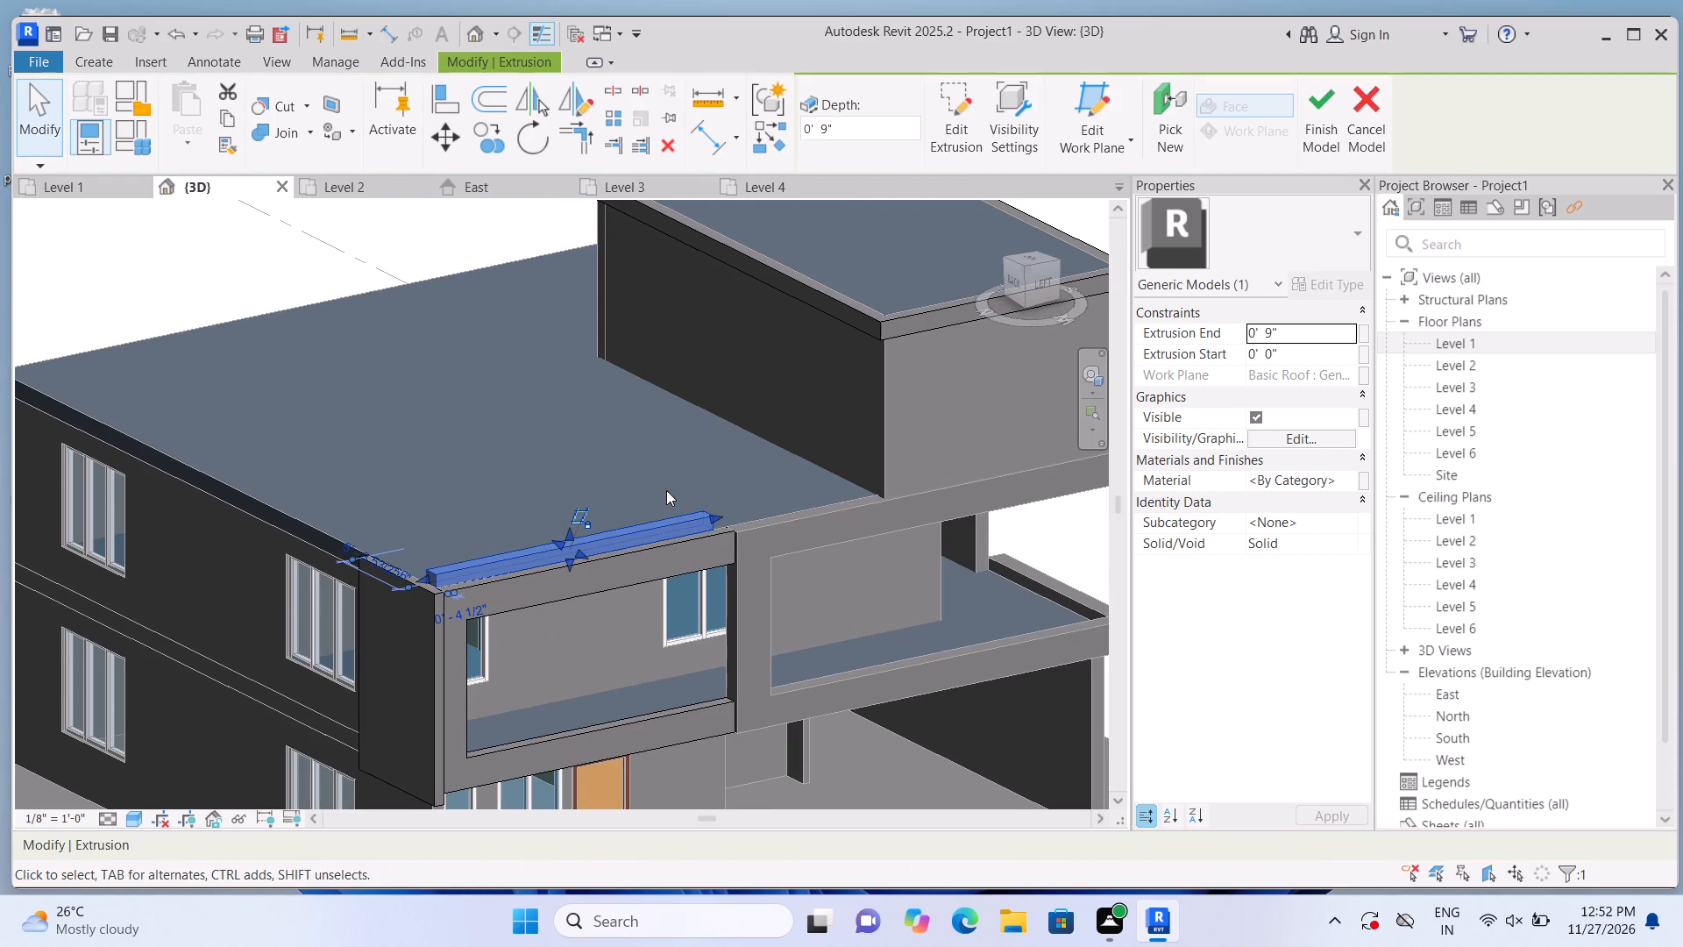
scroll(596, 541, "up", 4)
left_click_drag(550, 526, 550, 503)
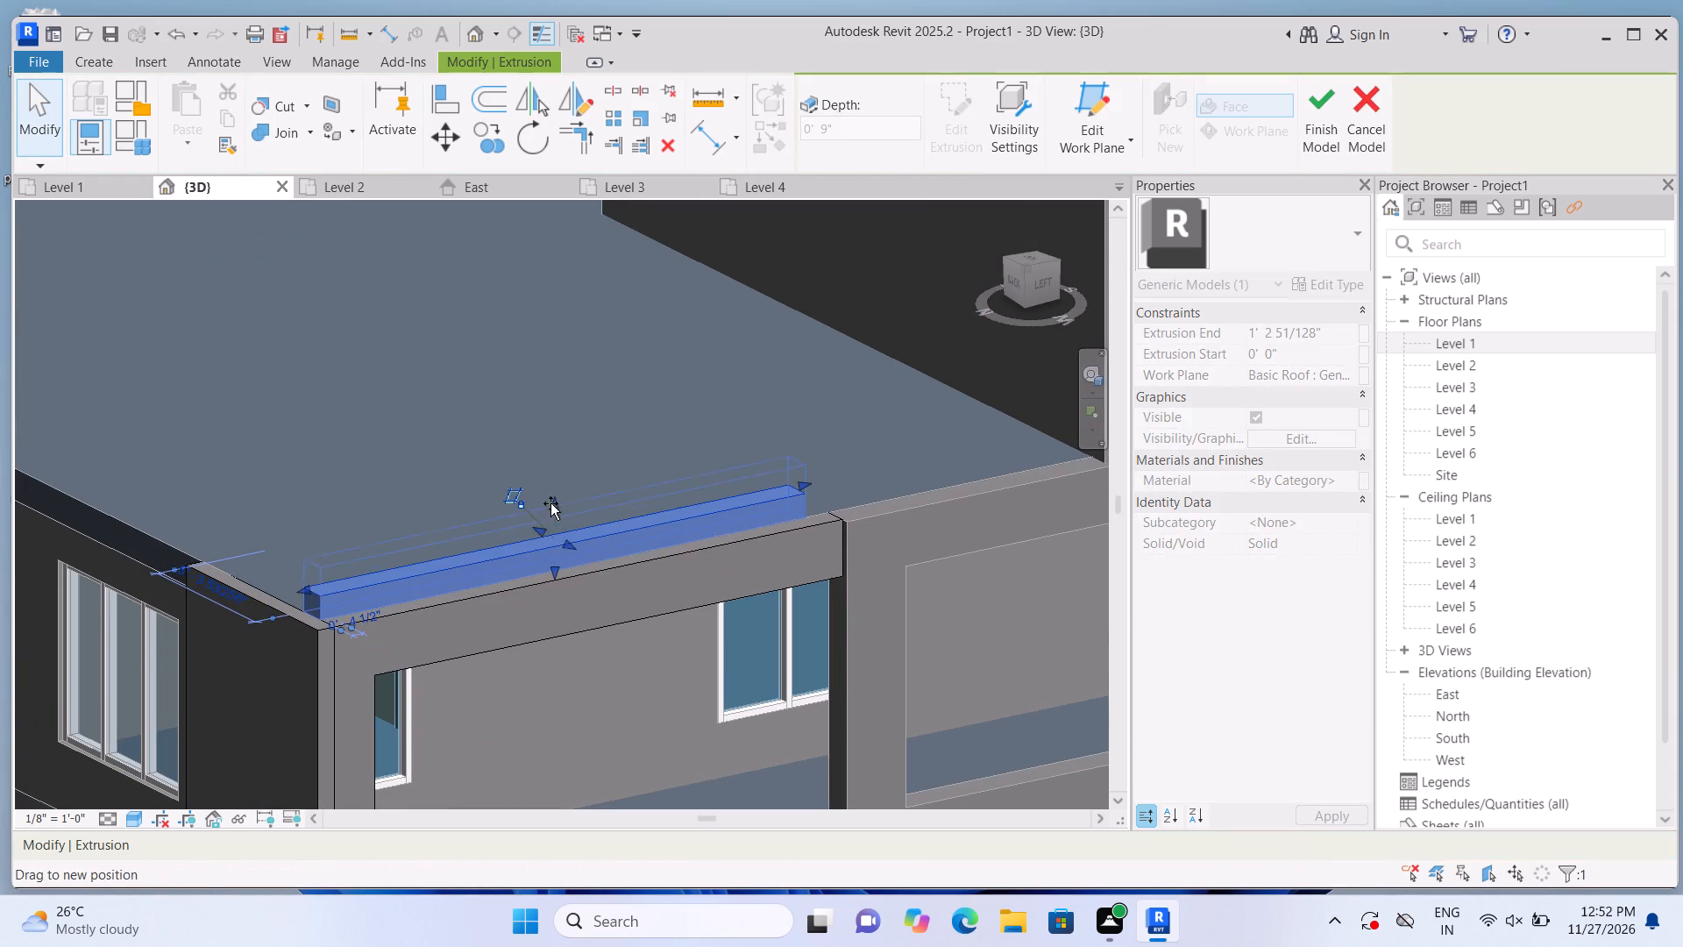
left_click_drag(550, 503, 552, 443)
scroll(807, 477, "down", 1)
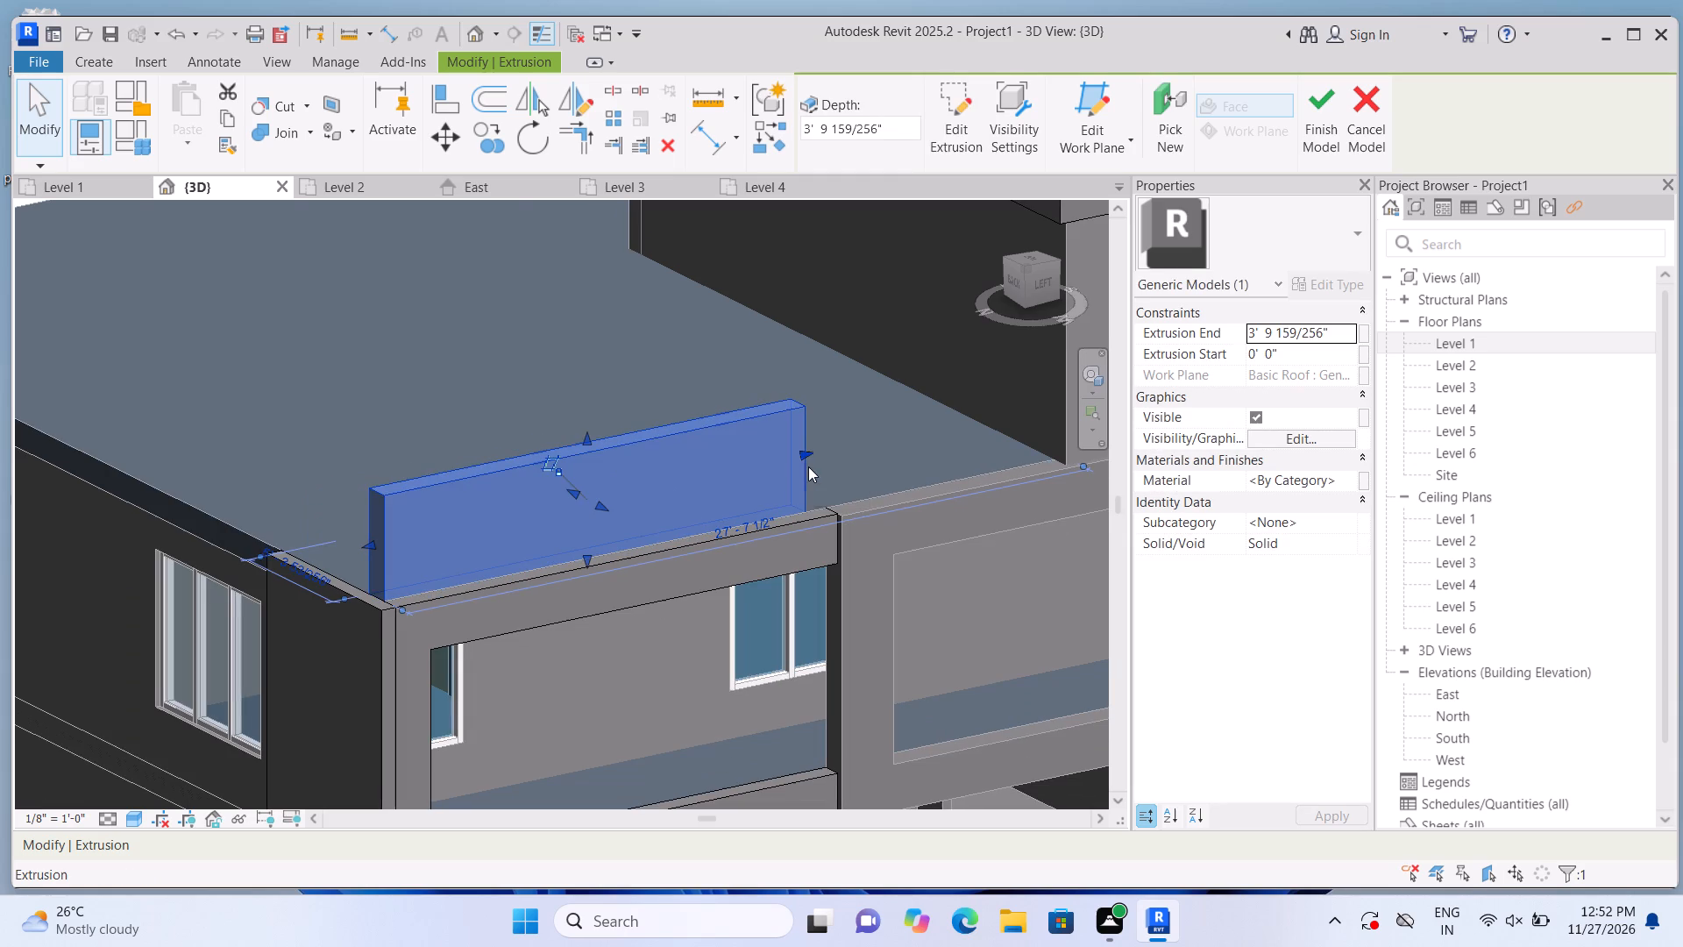
Adjust the length of the raised roof-edge extrusion at its end nearest the upper storey.
scroll(807, 455, "down", 4)
left_click_drag(806, 448, 791, 452)
scroll(802, 461, "up", 5)
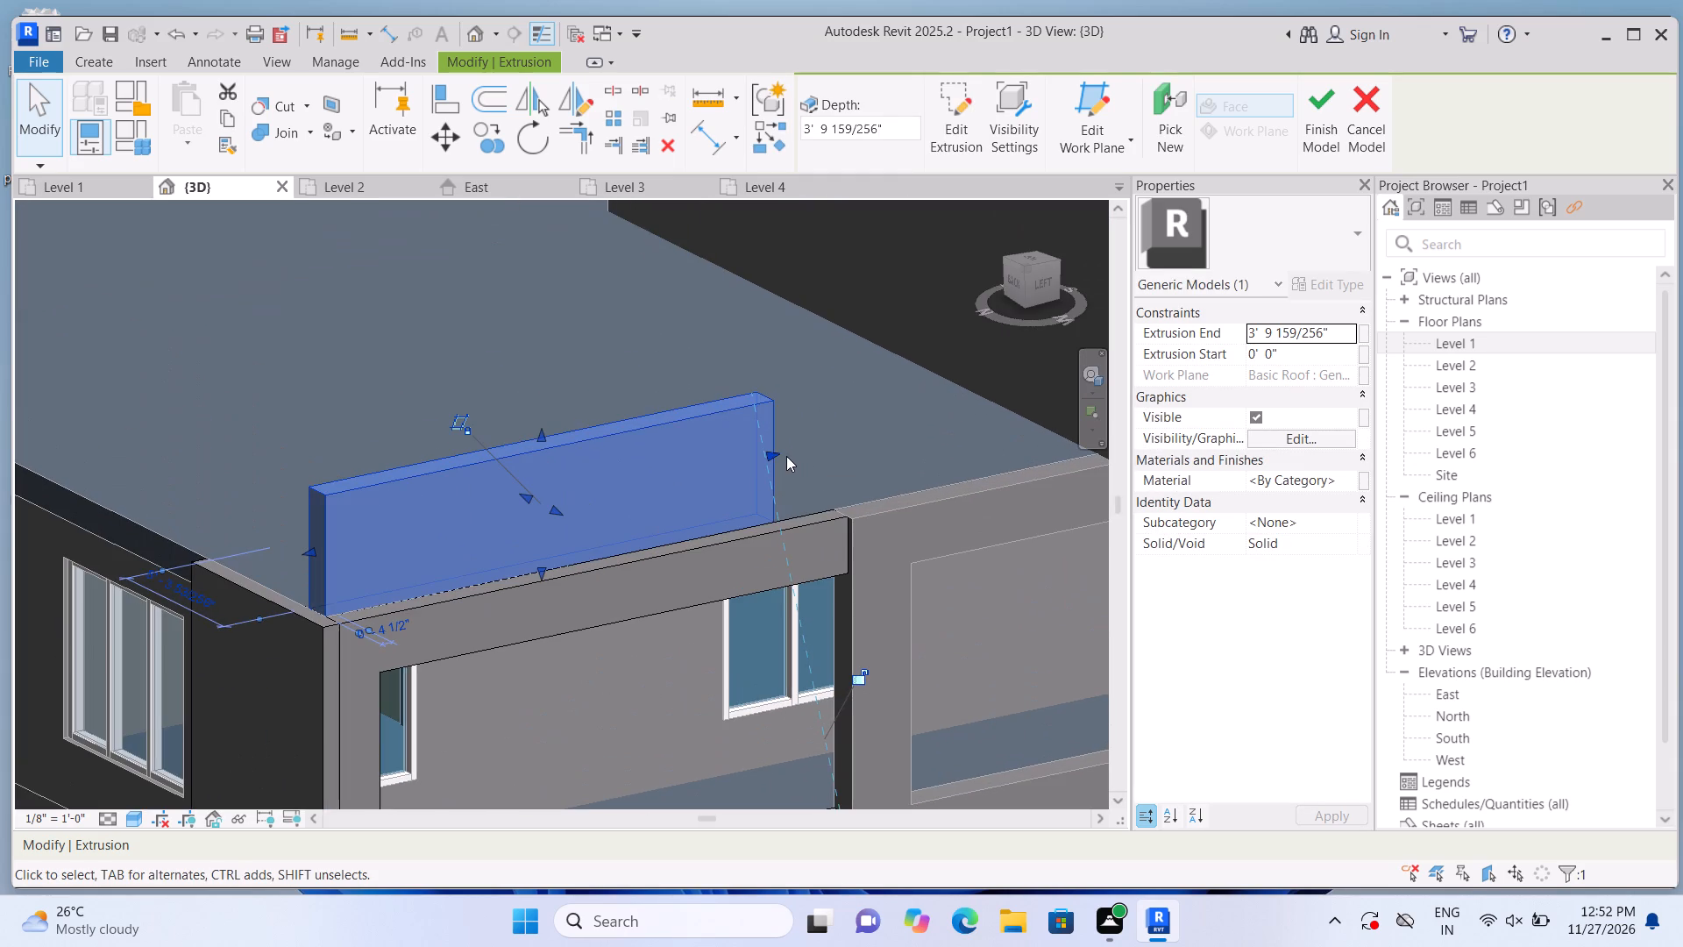
left_click_drag(779, 452, 797, 449)
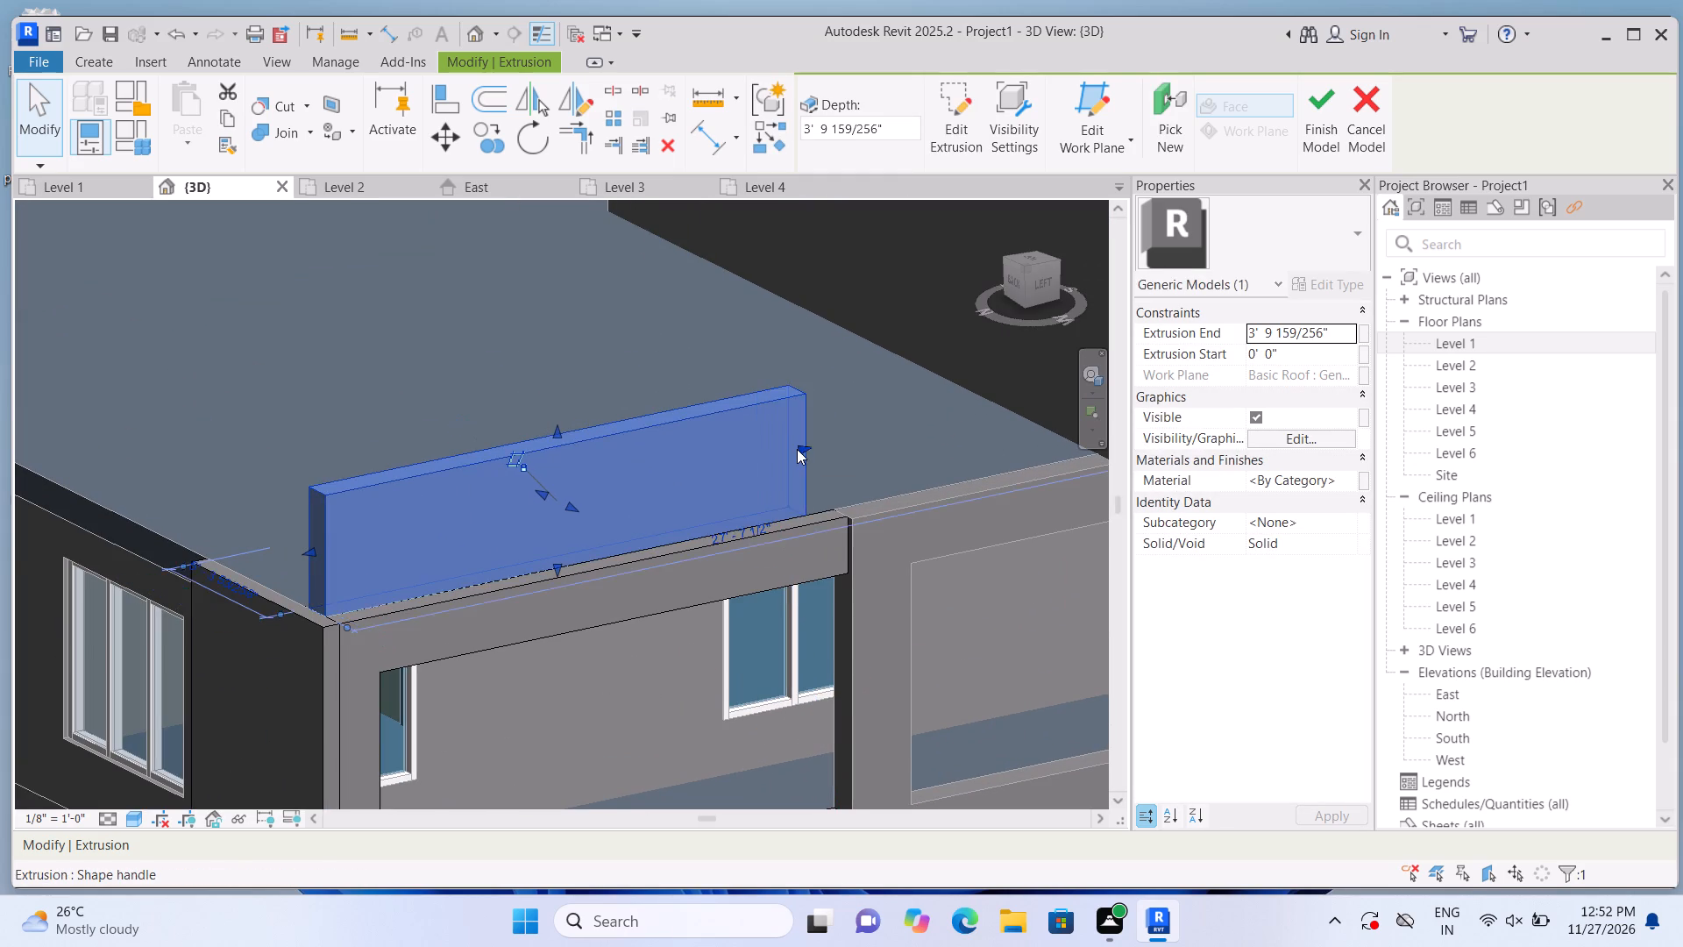
Stretch the top edge of the Back wall corner panel up past the roof, to about the raised roof-edge extrusion's height.
scroll(797, 449, "down", 5)
left_click(523, 588)
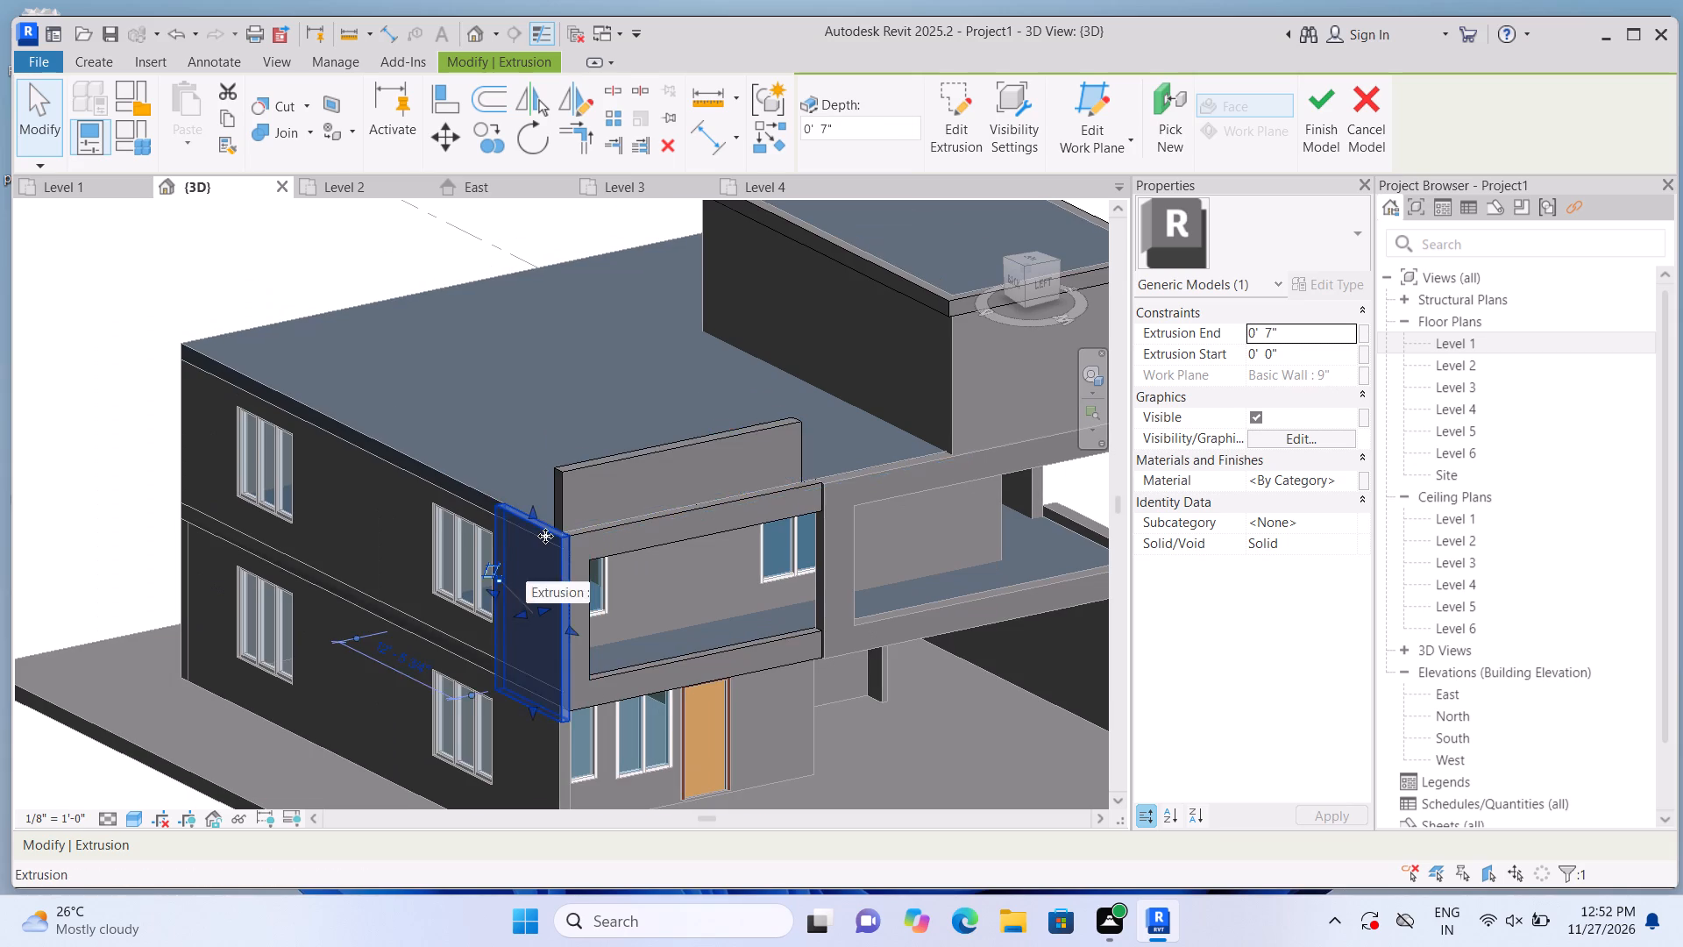
scroll(545, 536, "up", 5)
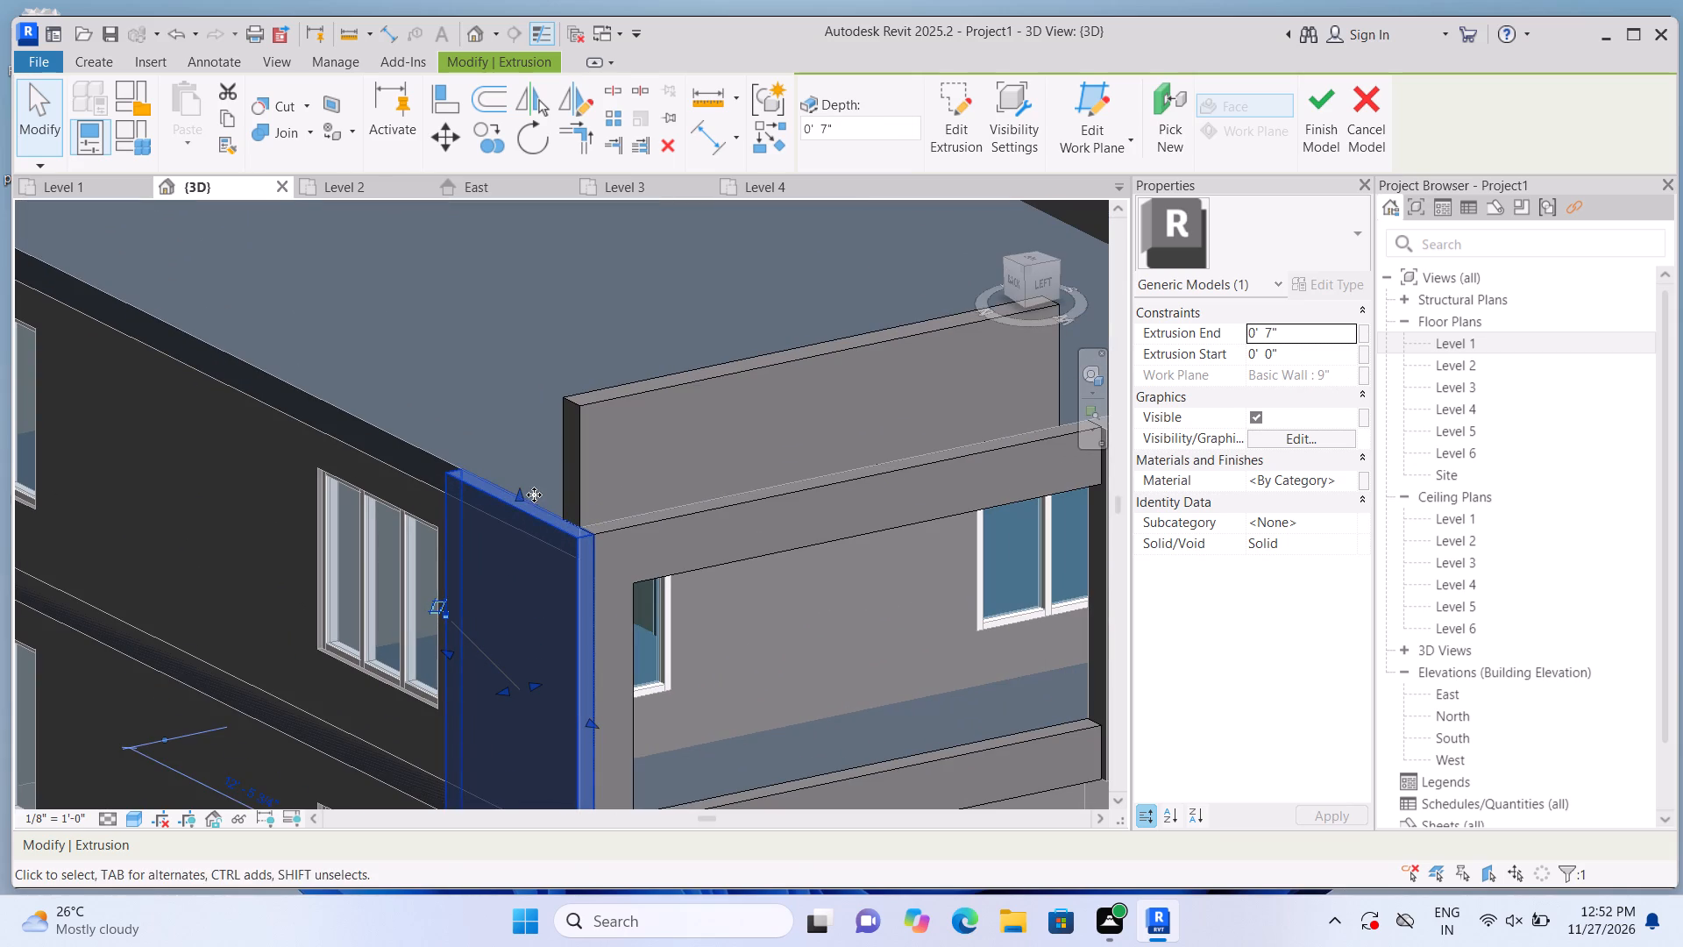
left_click_drag(515, 487, 534, 357)
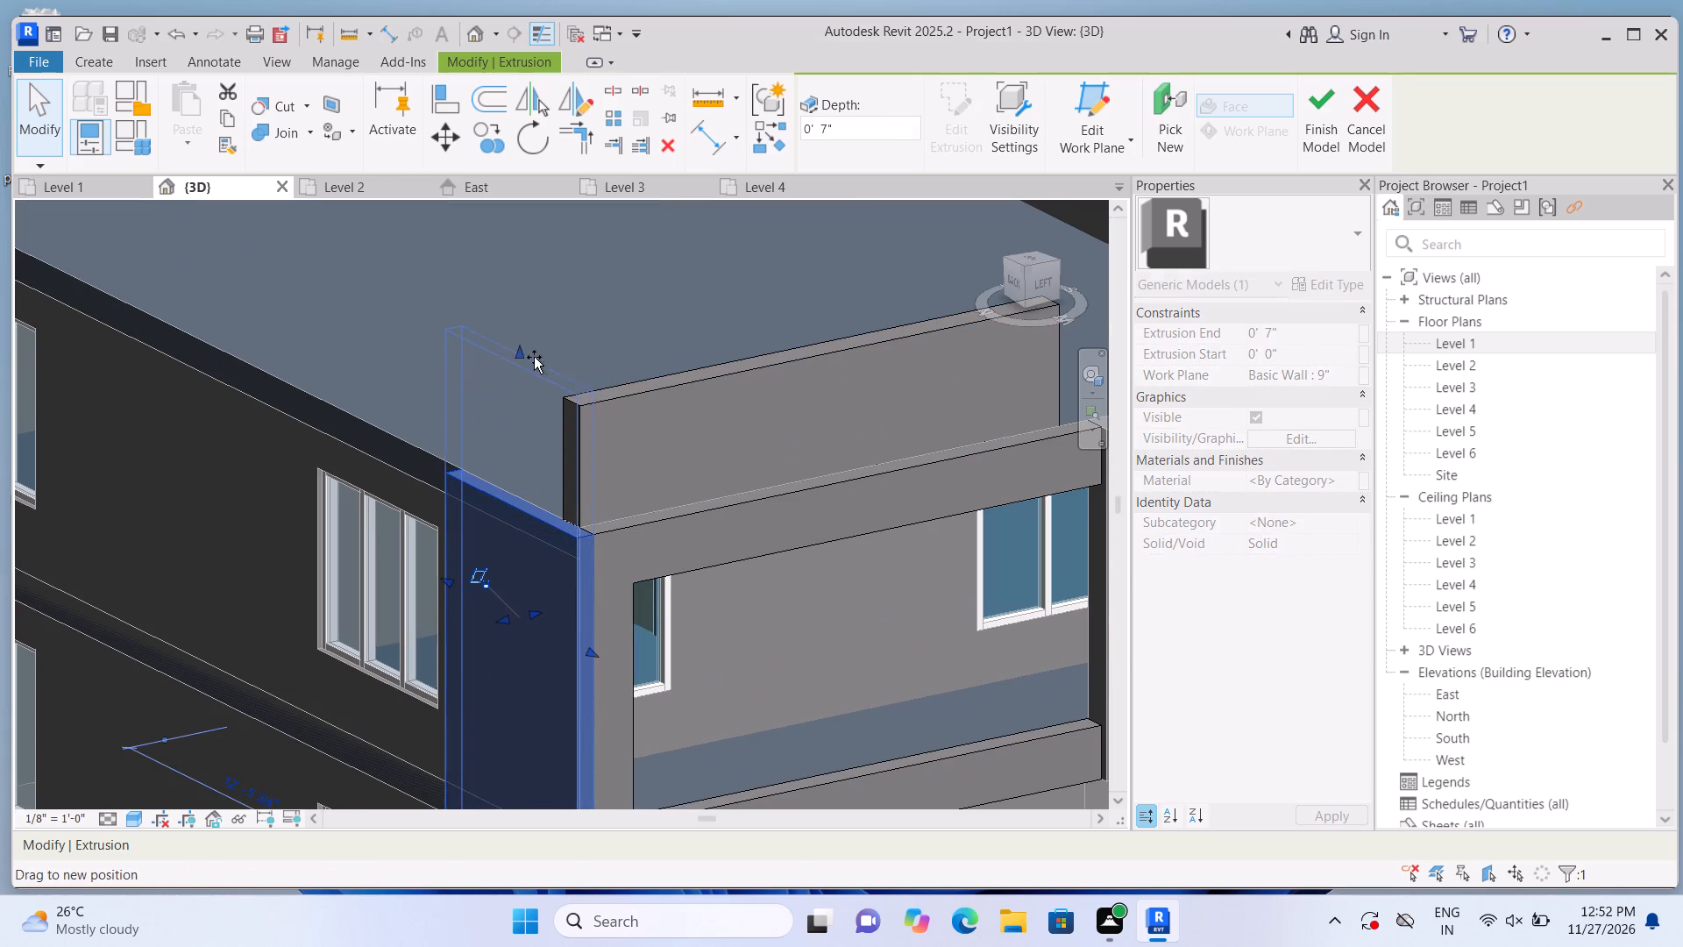
left_click_drag(534, 357, 536, 352)
scroll(538, 353, "down", 8)
left_click(324, 628)
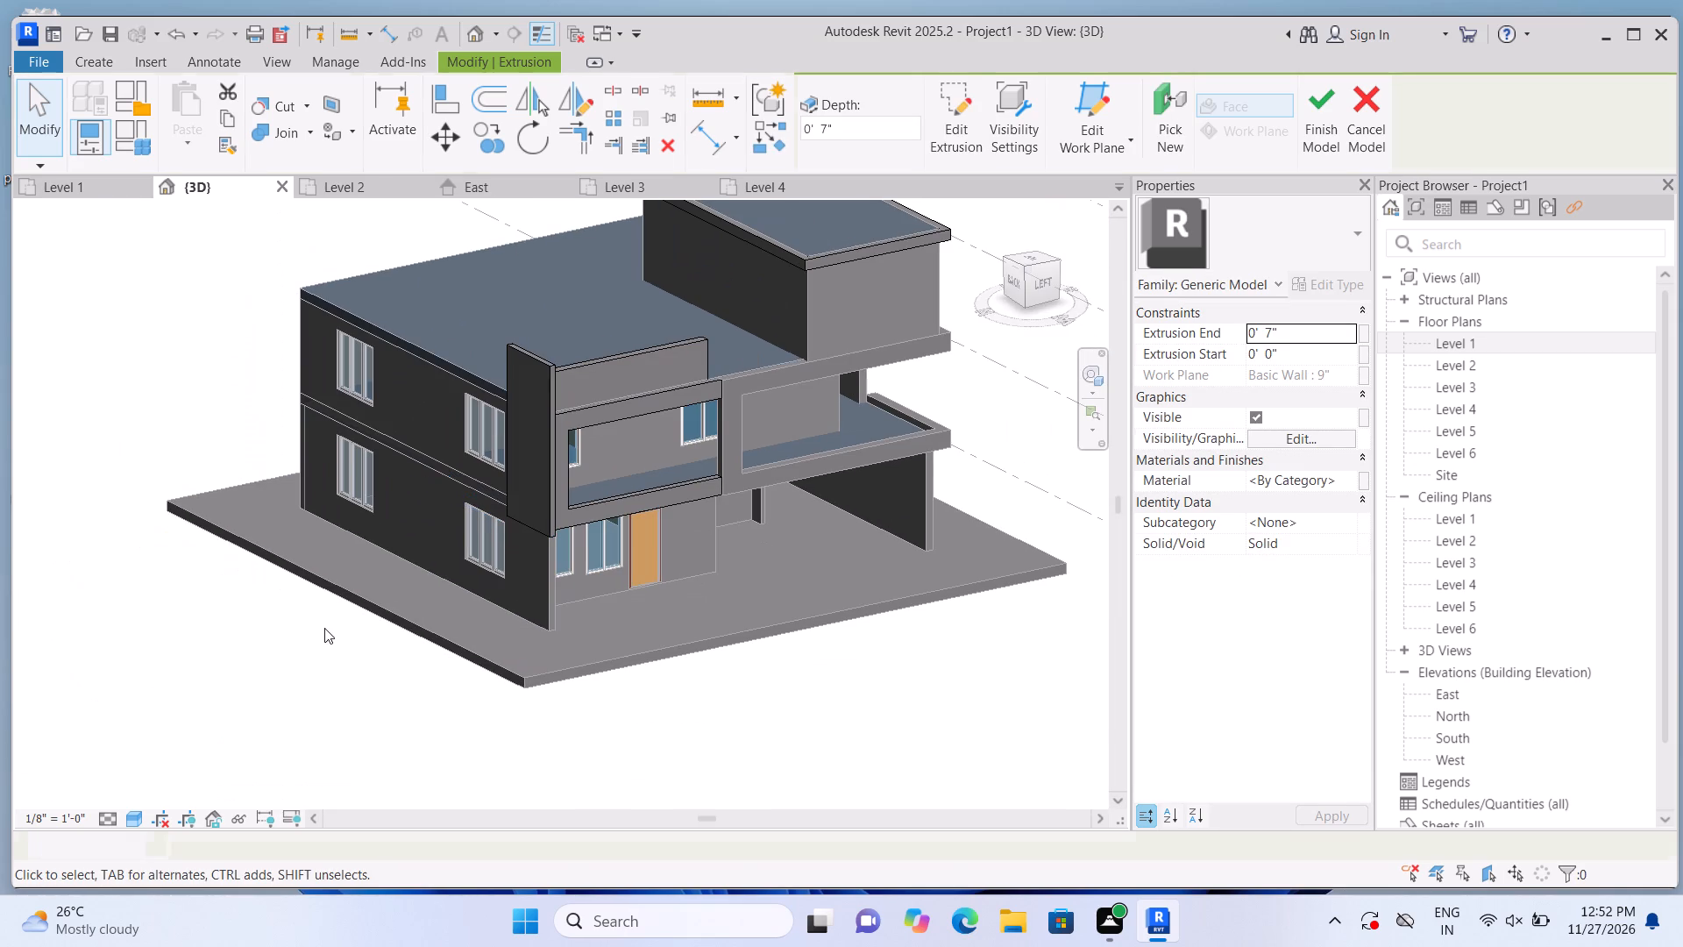
Examine the raised roof-edge extrusion and corner panel from the Left, Front and Back sides of the house.
scroll(762, 772, "up", 1, "shift")
middle_click_drag(762, 772, 805, 778, "shift")
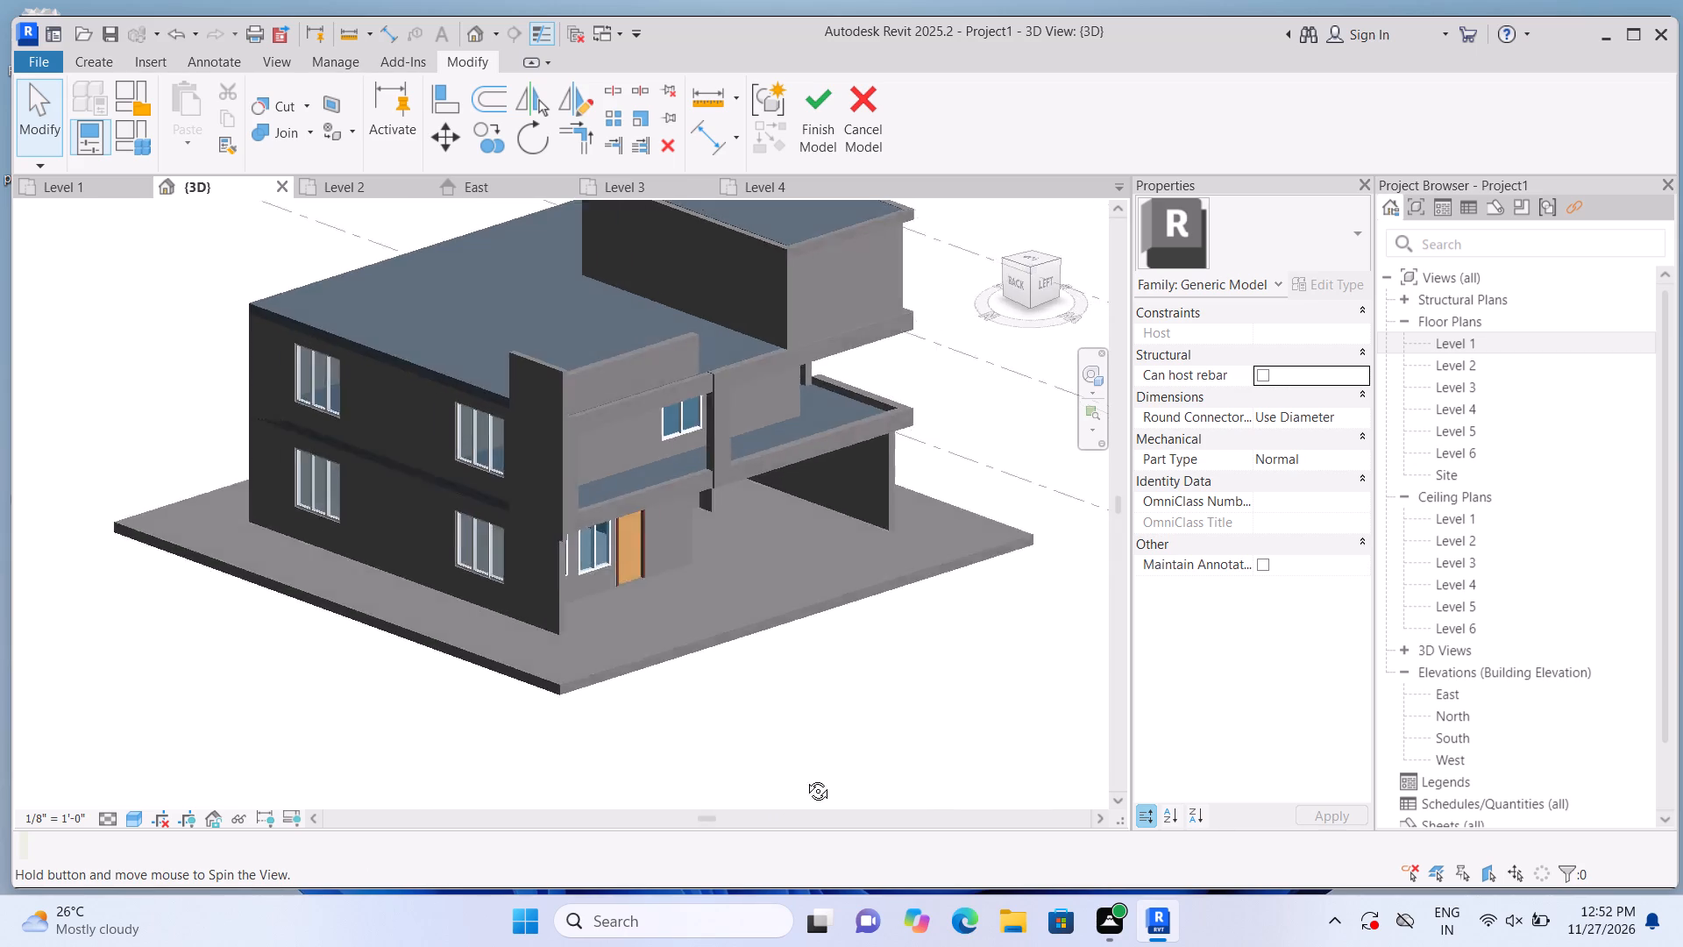
middle_click_drag(805, 778, 572, 757, "shift")
scroll(557, 750, "down", 1)
middle_click_drag(650, 768, 457, 726)
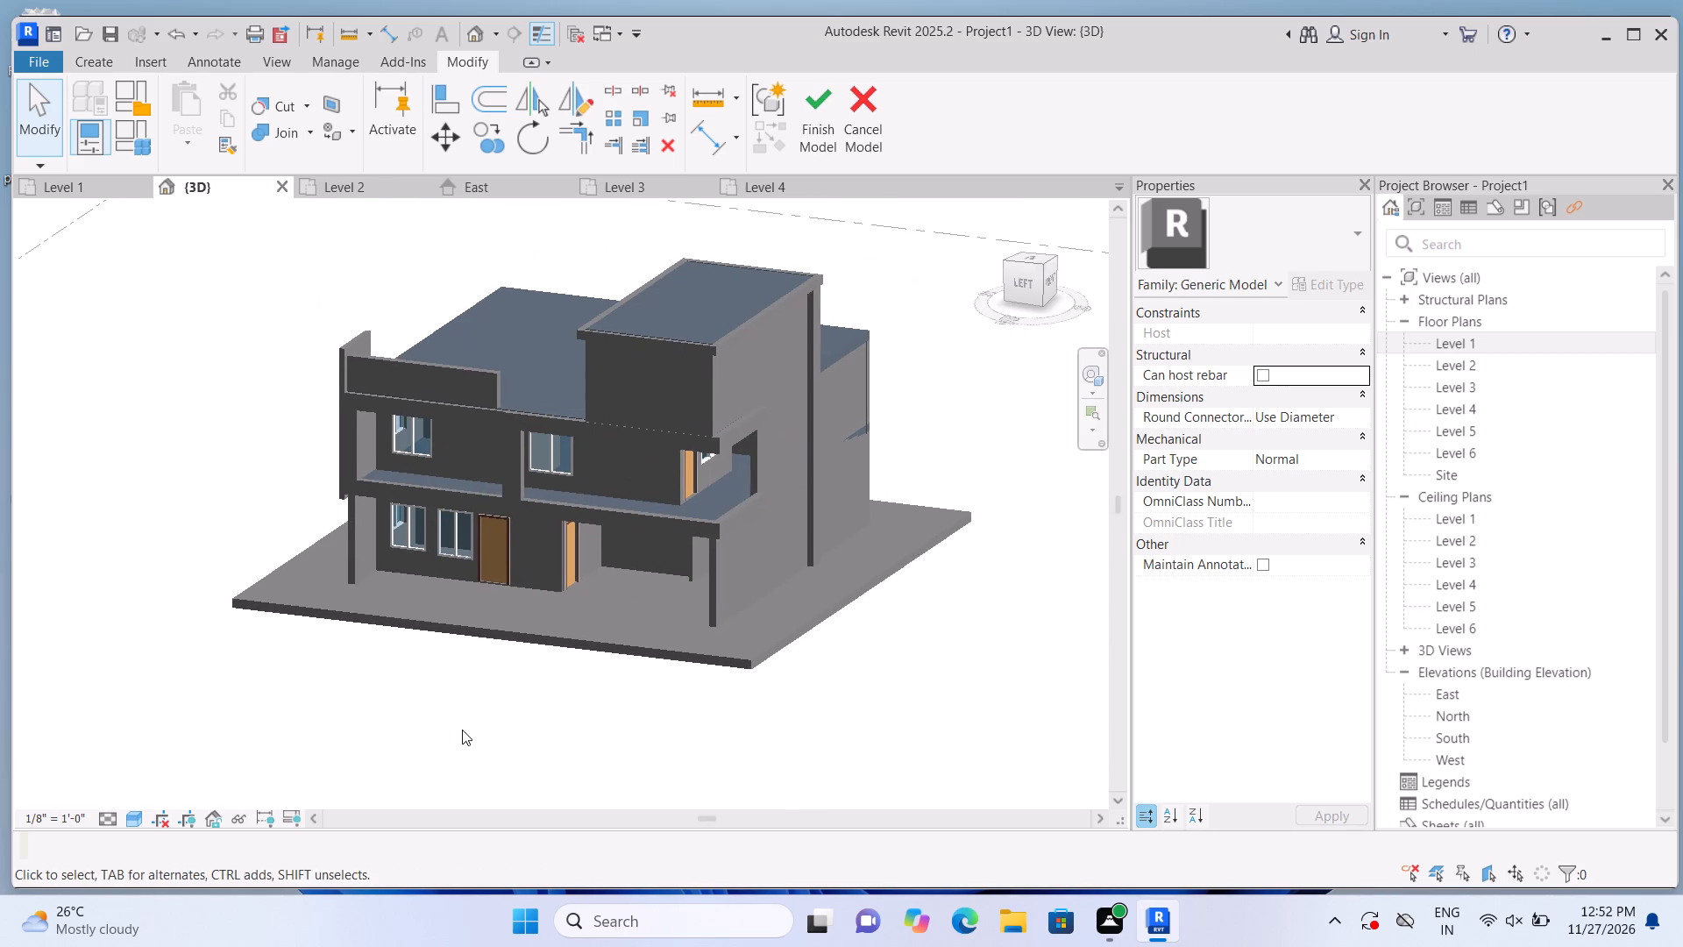
middle_click(498, 758)
scroll(450, 704, "up", 1)
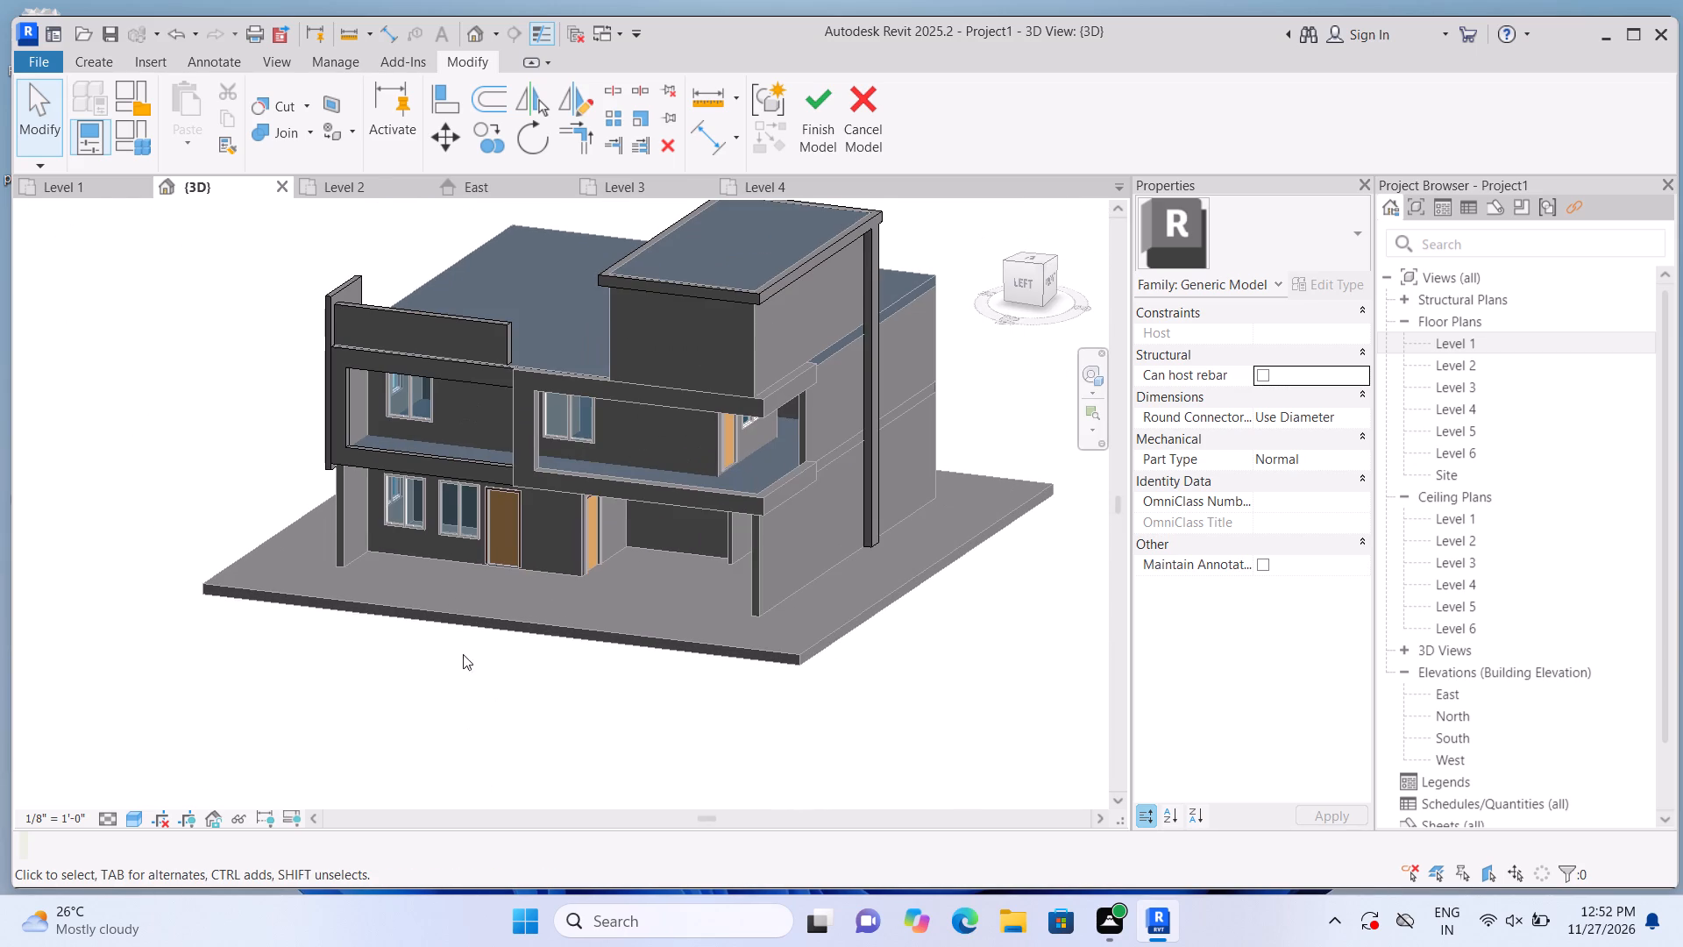
middle_click_drag(451, 664, 453, 744)
scroll(456, 722, "up", 1)
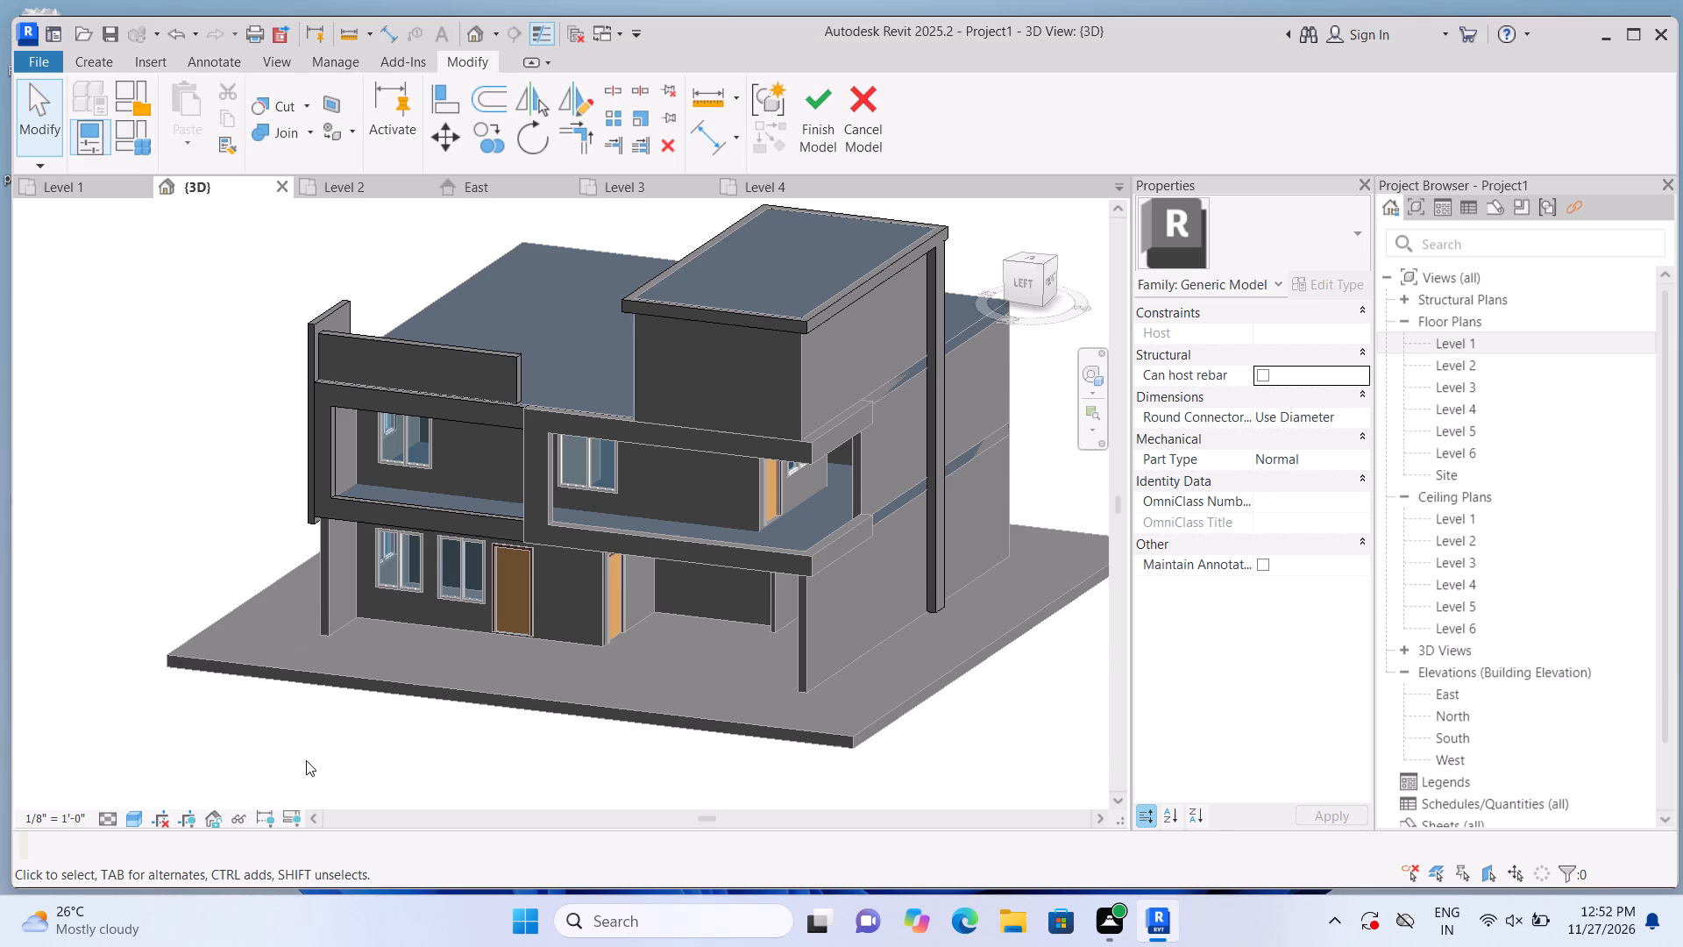
middle_click_drag(329, 764, 448, 780, "shift")
middle_click_drag(249, 719, 562, 729, "shift")
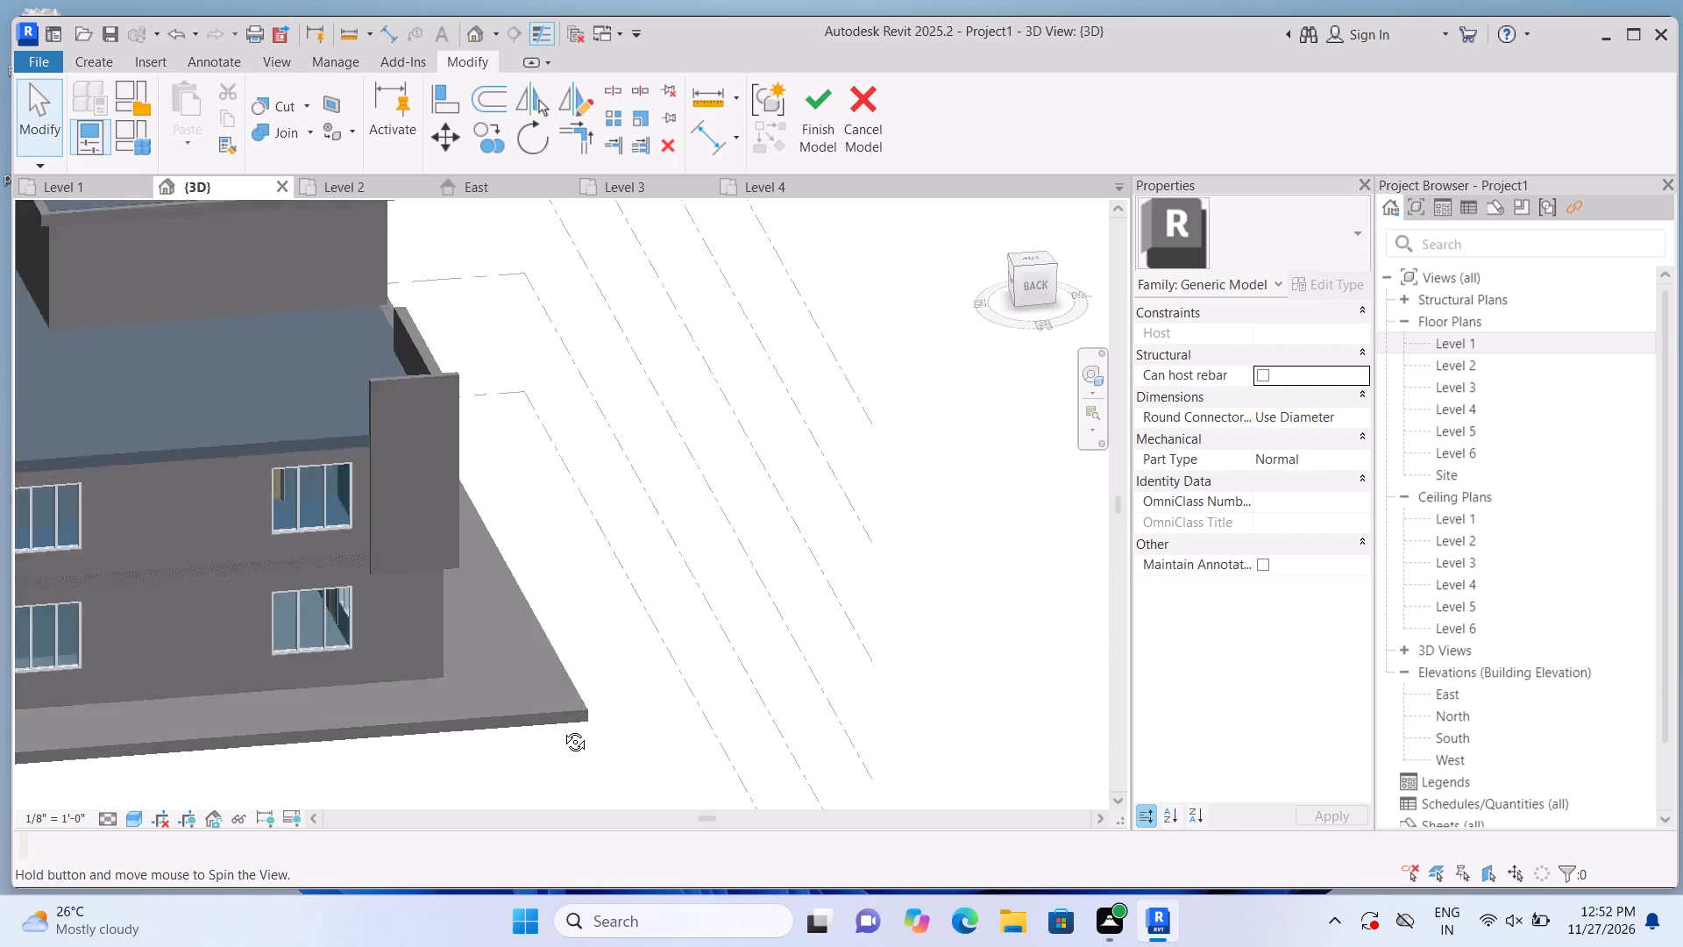
middle_click_drag(562, 729, 641, 716, "shift")
Create another 9" extrusion on the roof plane from a narrow rectangle about 8' 10" long, from the upper-storey wall toward the raised extrusion.
middle_click_drag(633, 488, 727, 653)
scroll(482, 546, "up", 9)
scroll(413, 563, "up", 1)
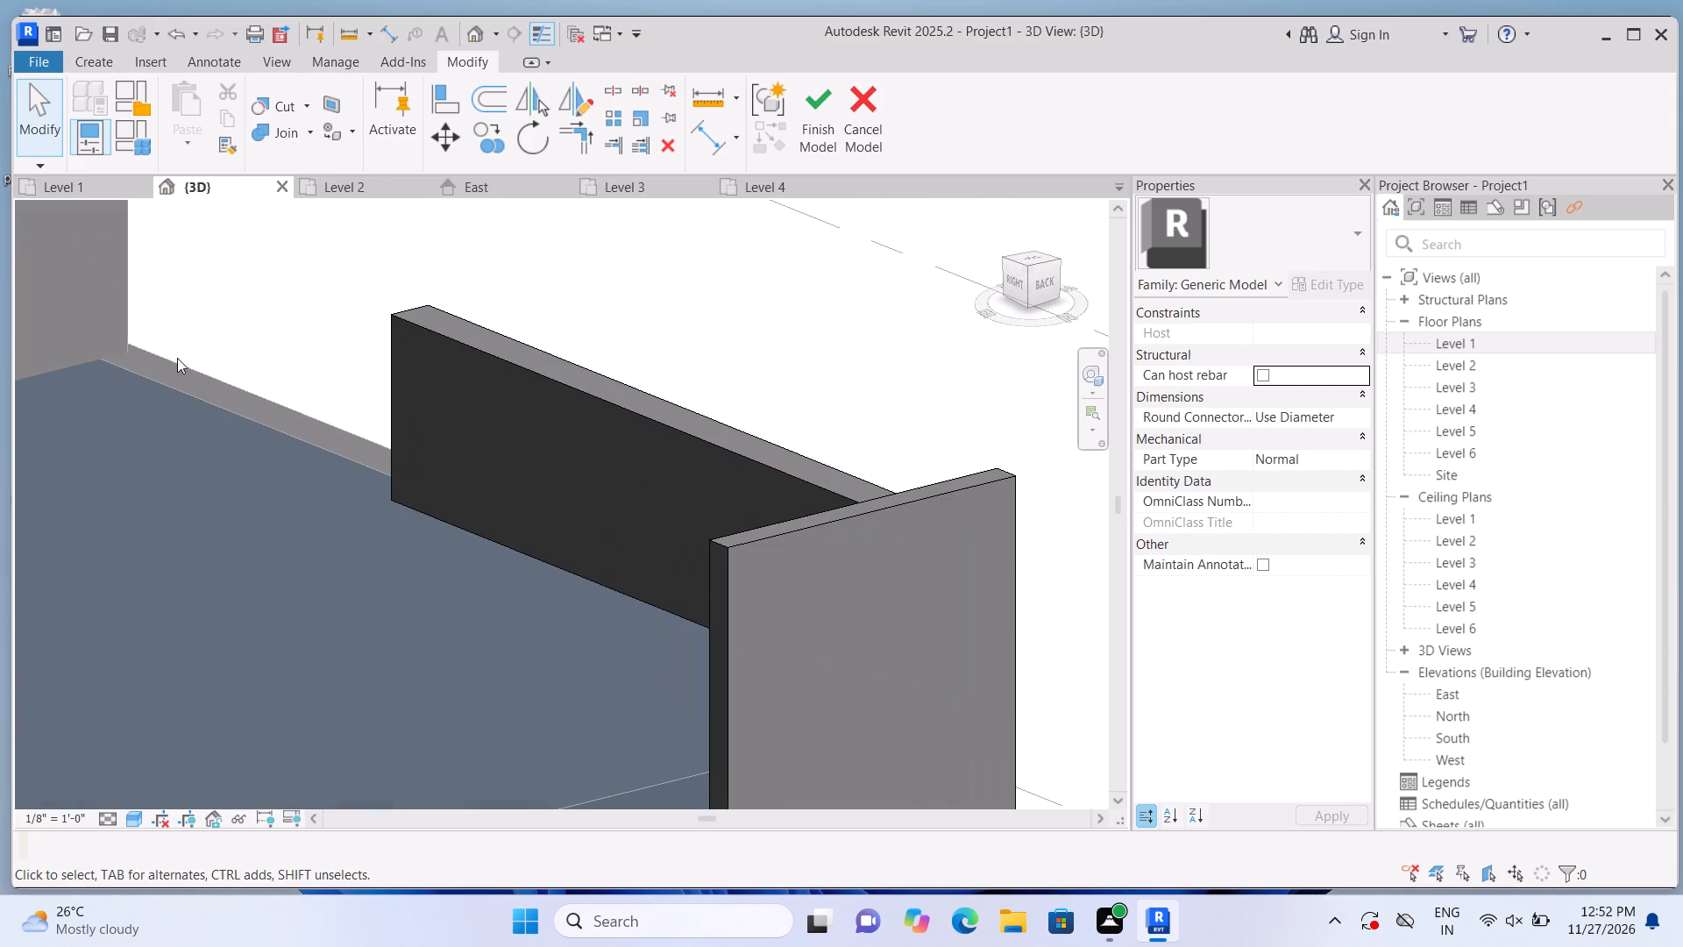
left_click(83, 59)
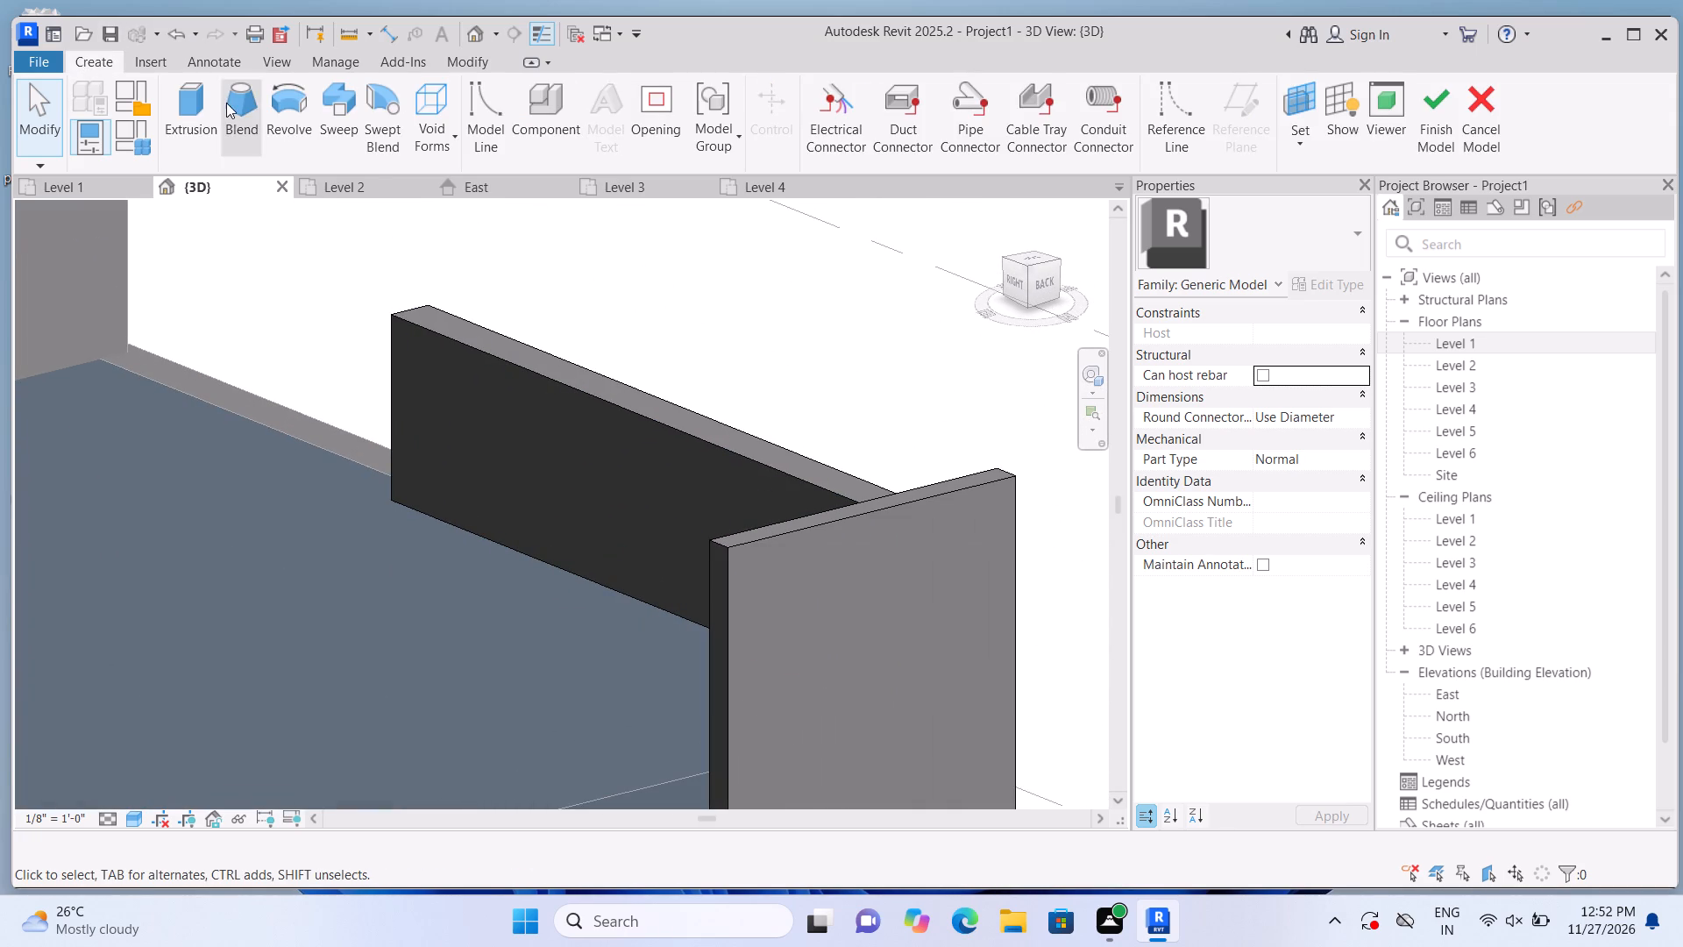
left_click(195, 112)
left_click(1145, 149)
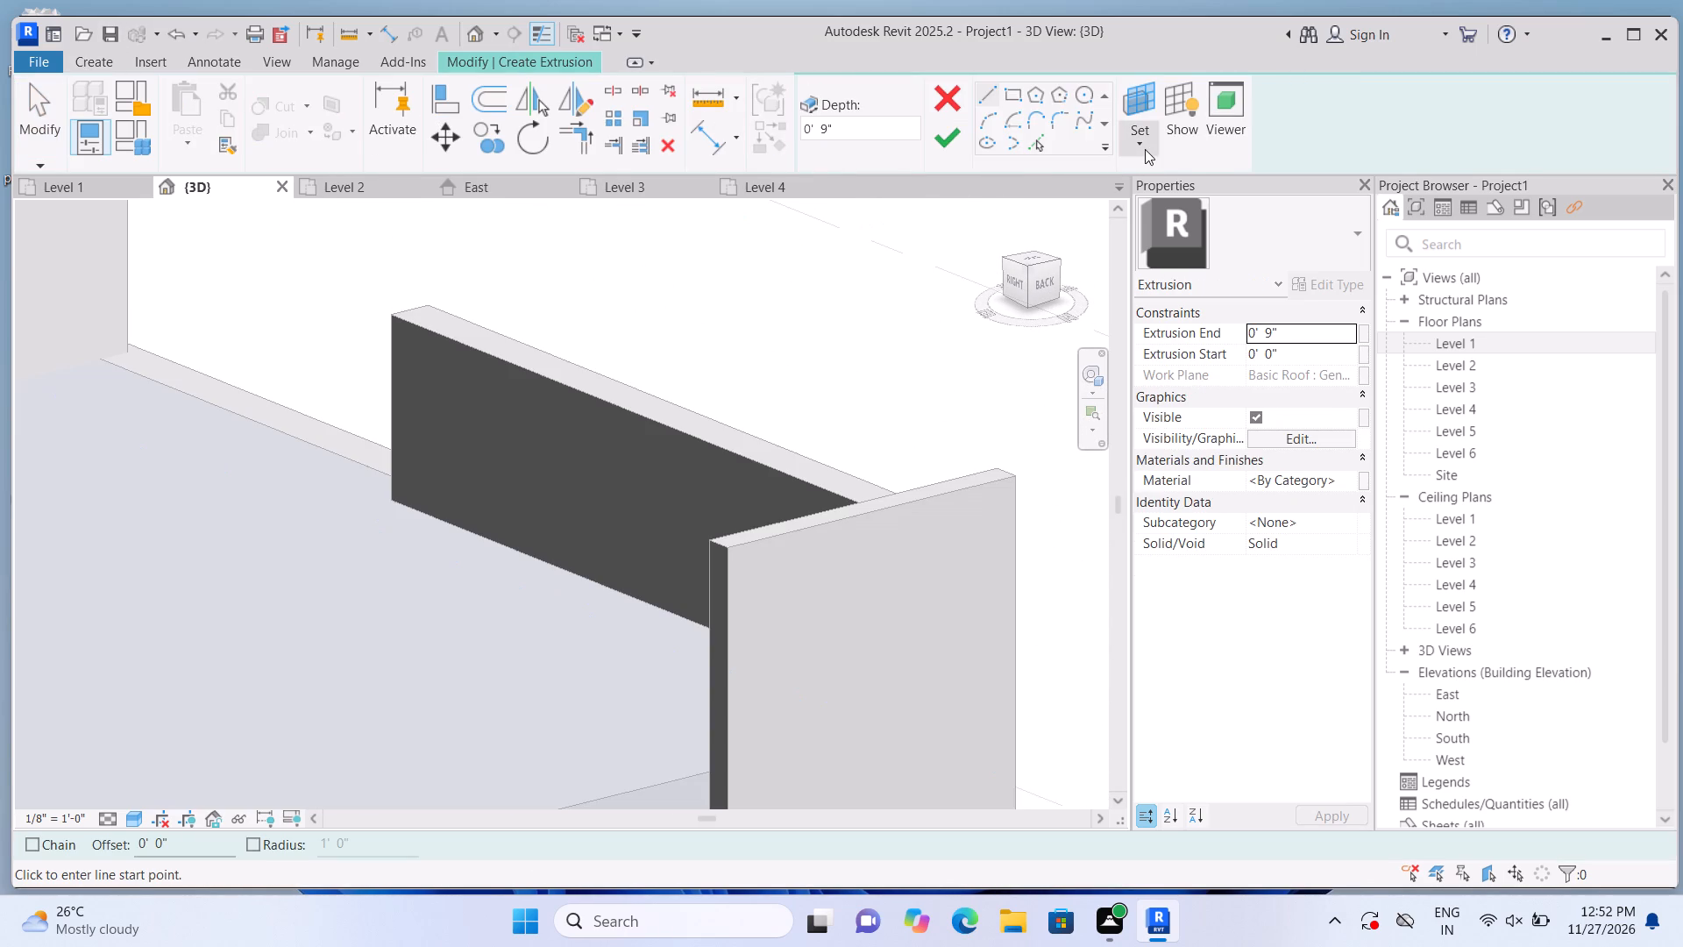
left_click(1153, 217)
left_click(329, 559)
left_click(1016, 99)
scroll(148, 360, "up", 2)
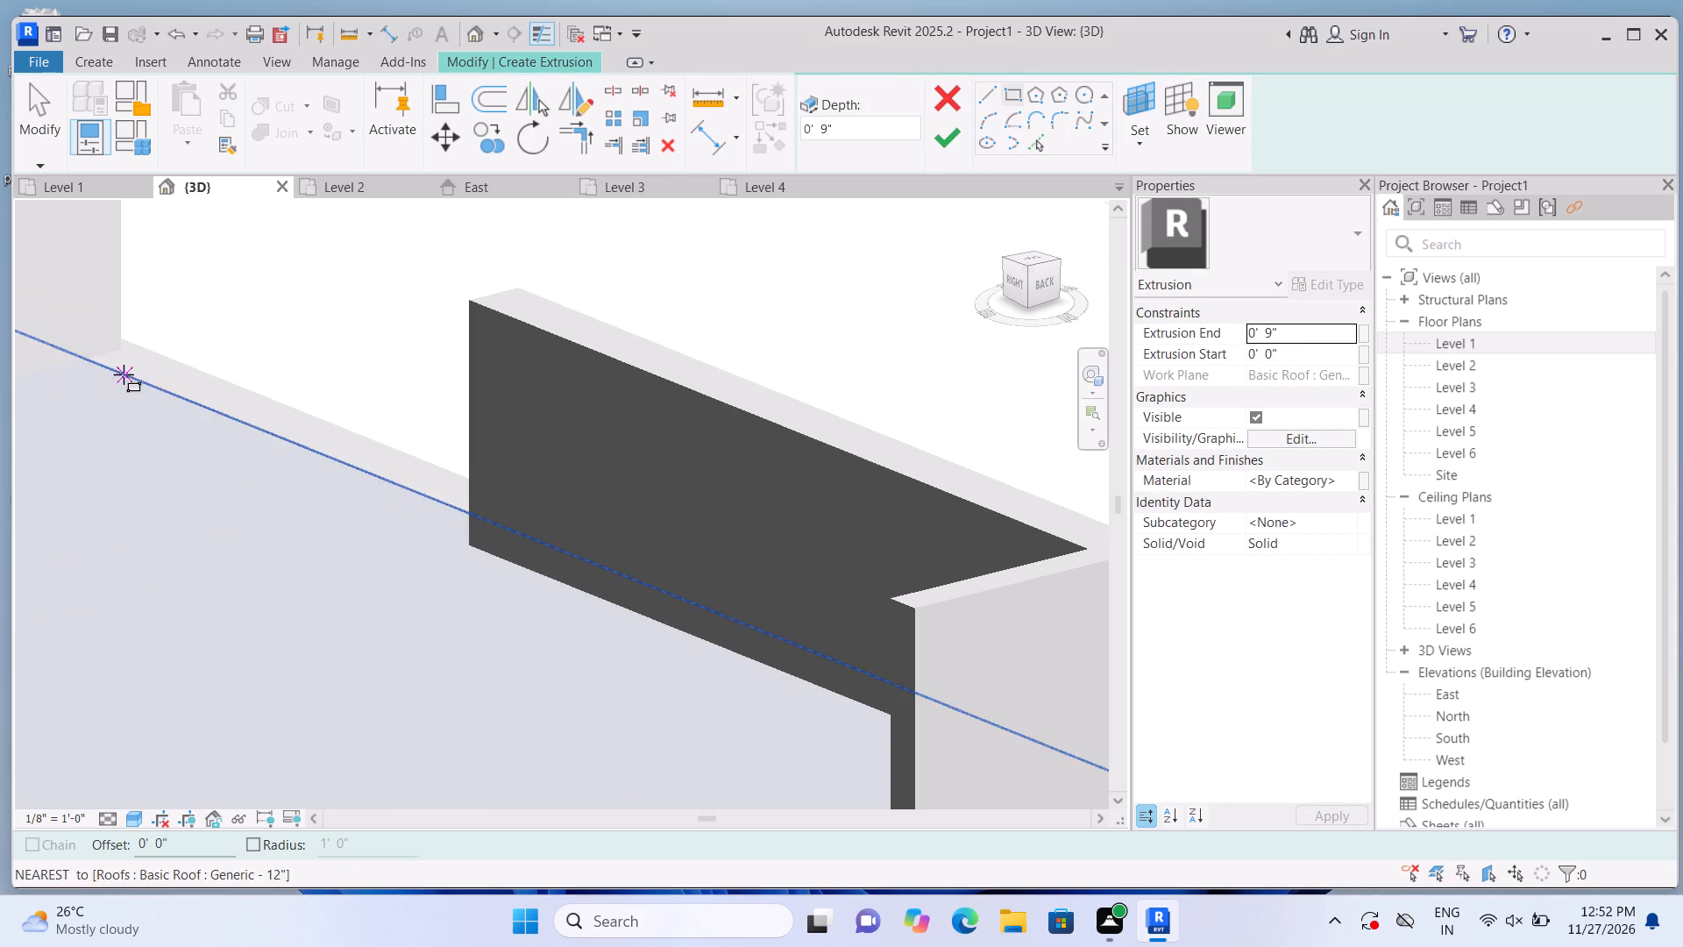
scroll(89, 361, "up", 4)
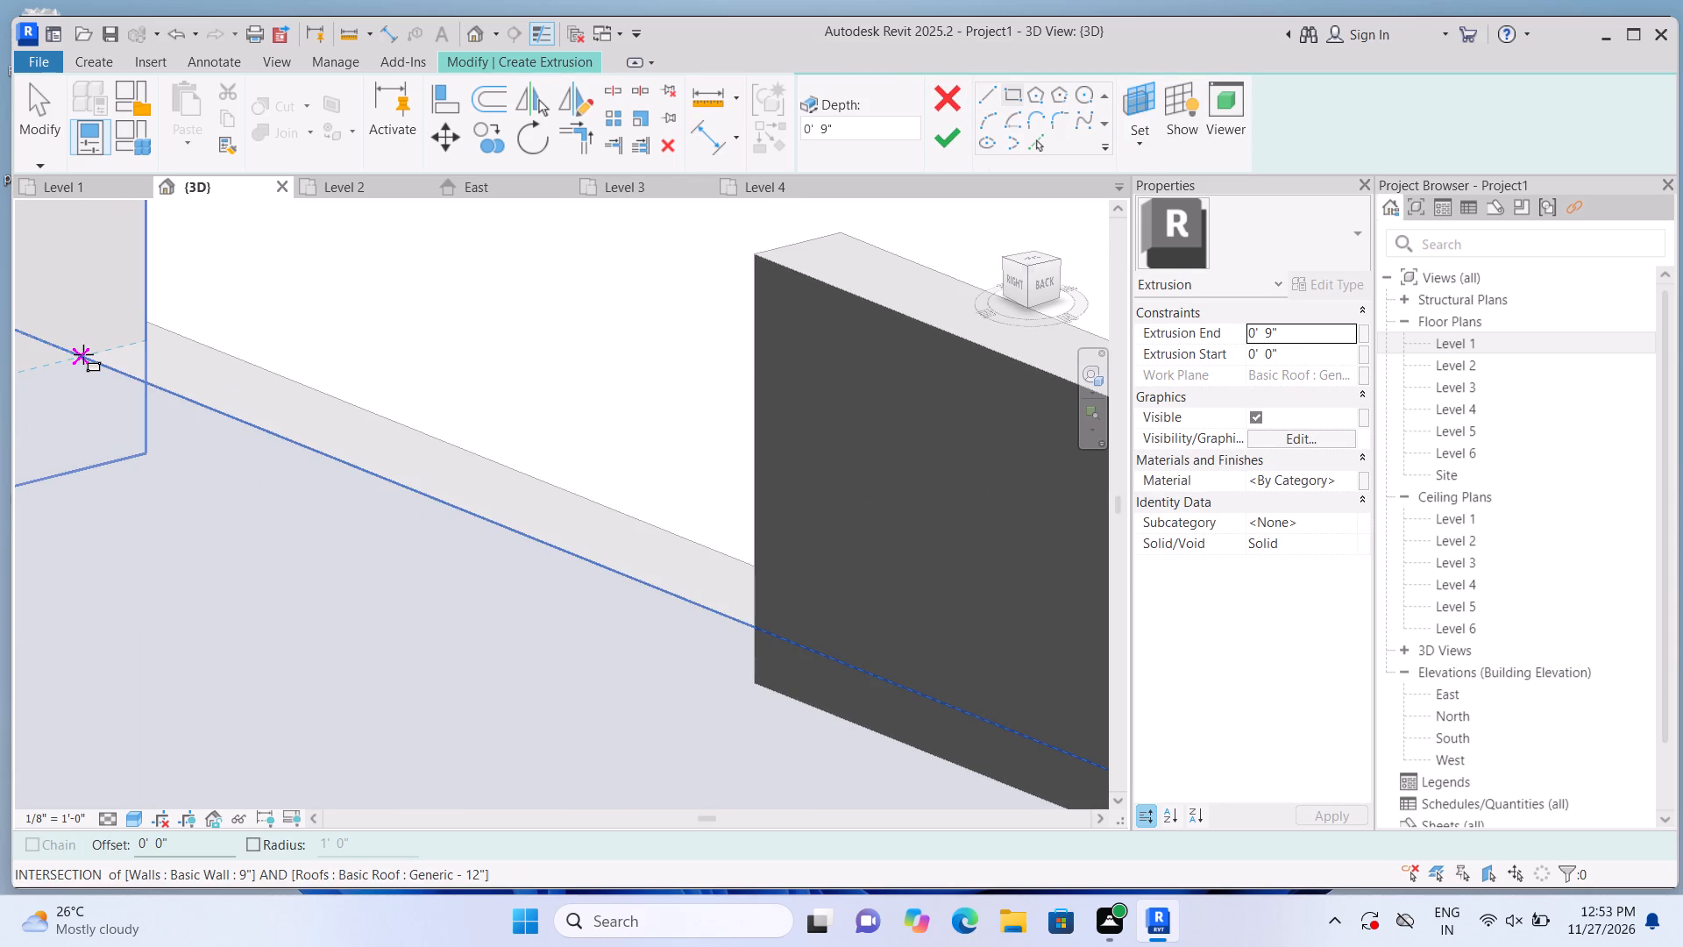
left_click(83, 354)
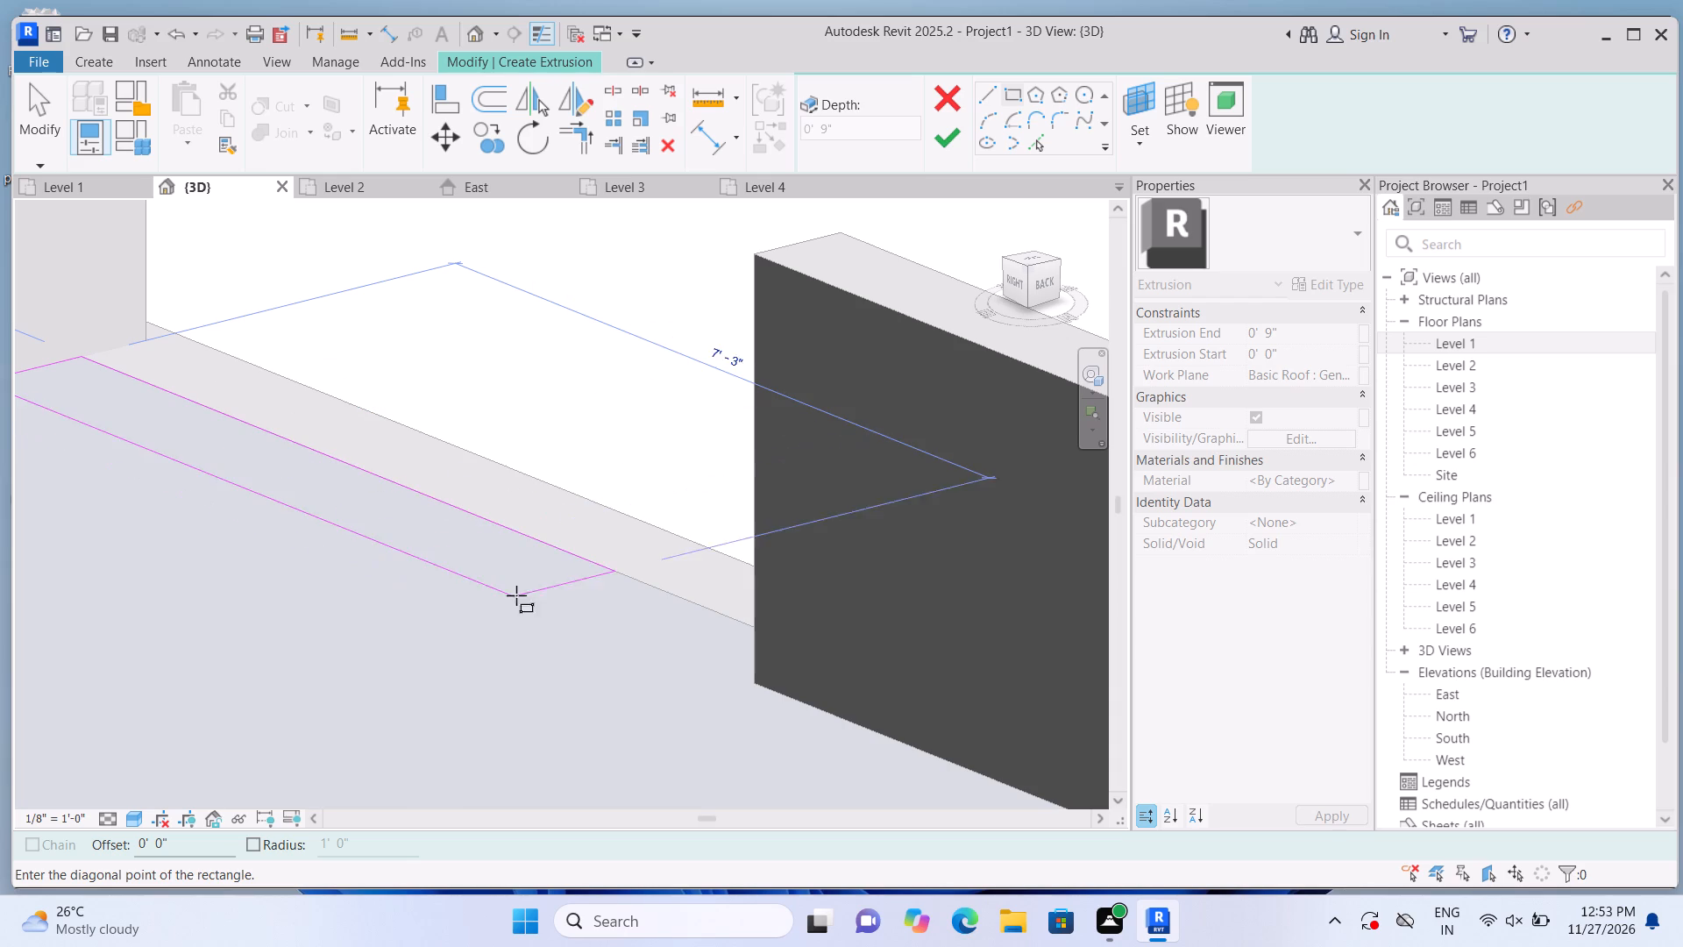
left_click(691, 630)
left_click(953, 133)
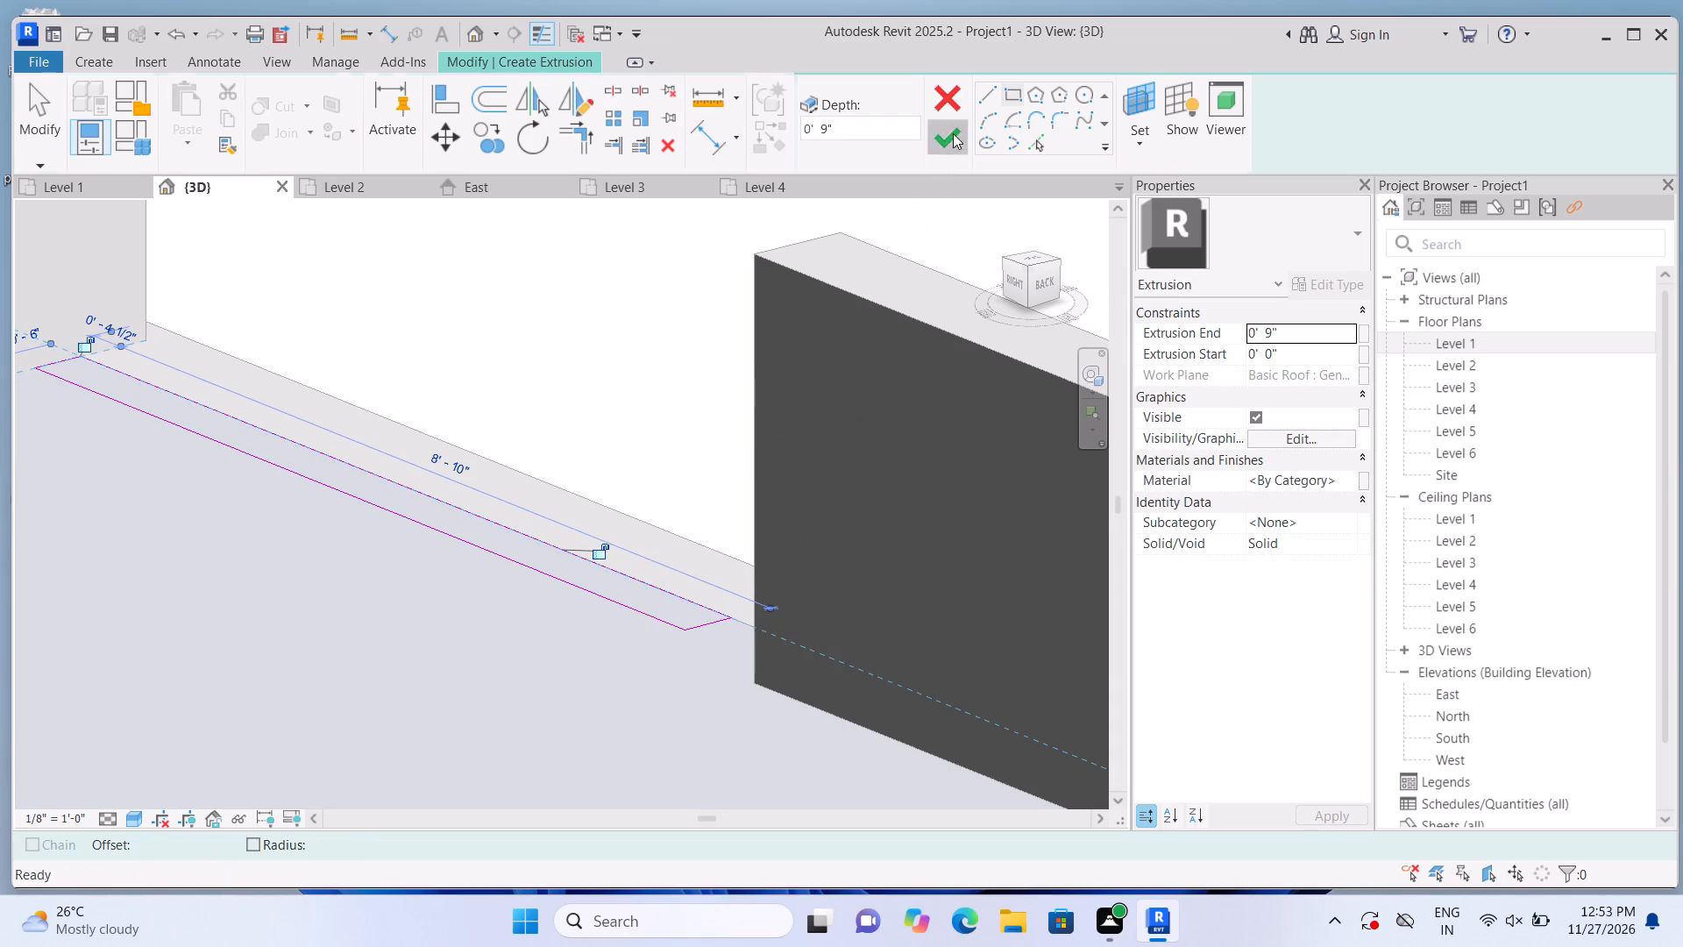
Stretch the new 9" roof-edge extrusion at its end nearest the raised extrusion so that it reaches that extrusion.
scroll(501, 382, "down", 6)
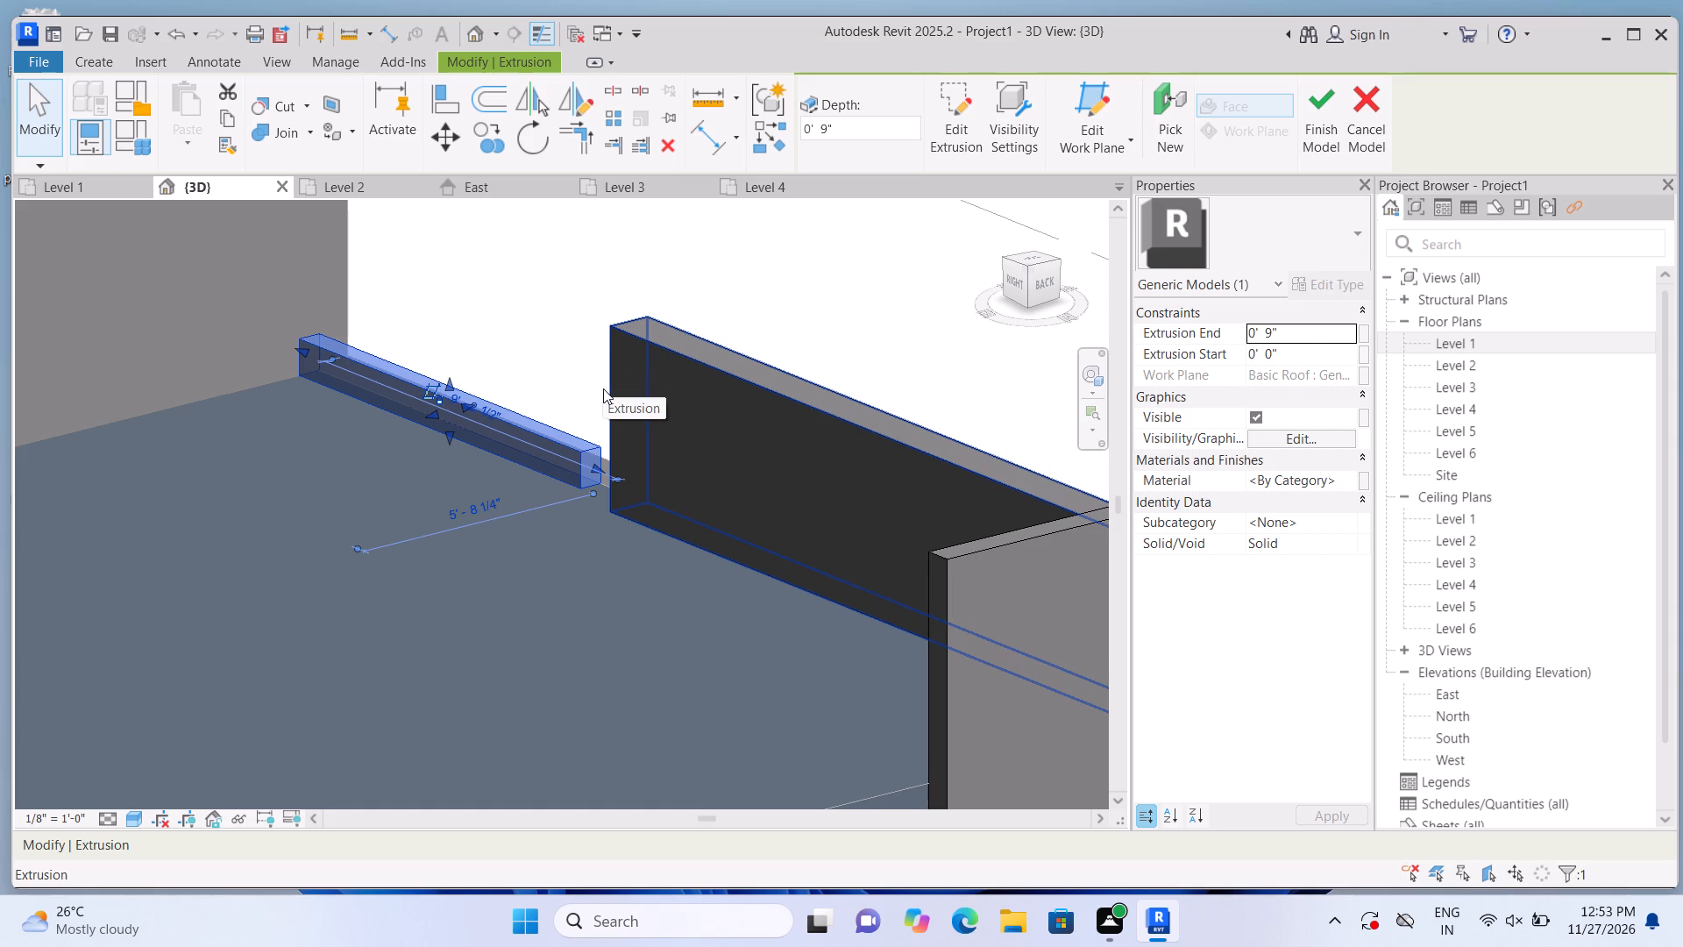
scroll(603, 388, "down", 3)
middle_click_drag(804, 317, 588, 357)
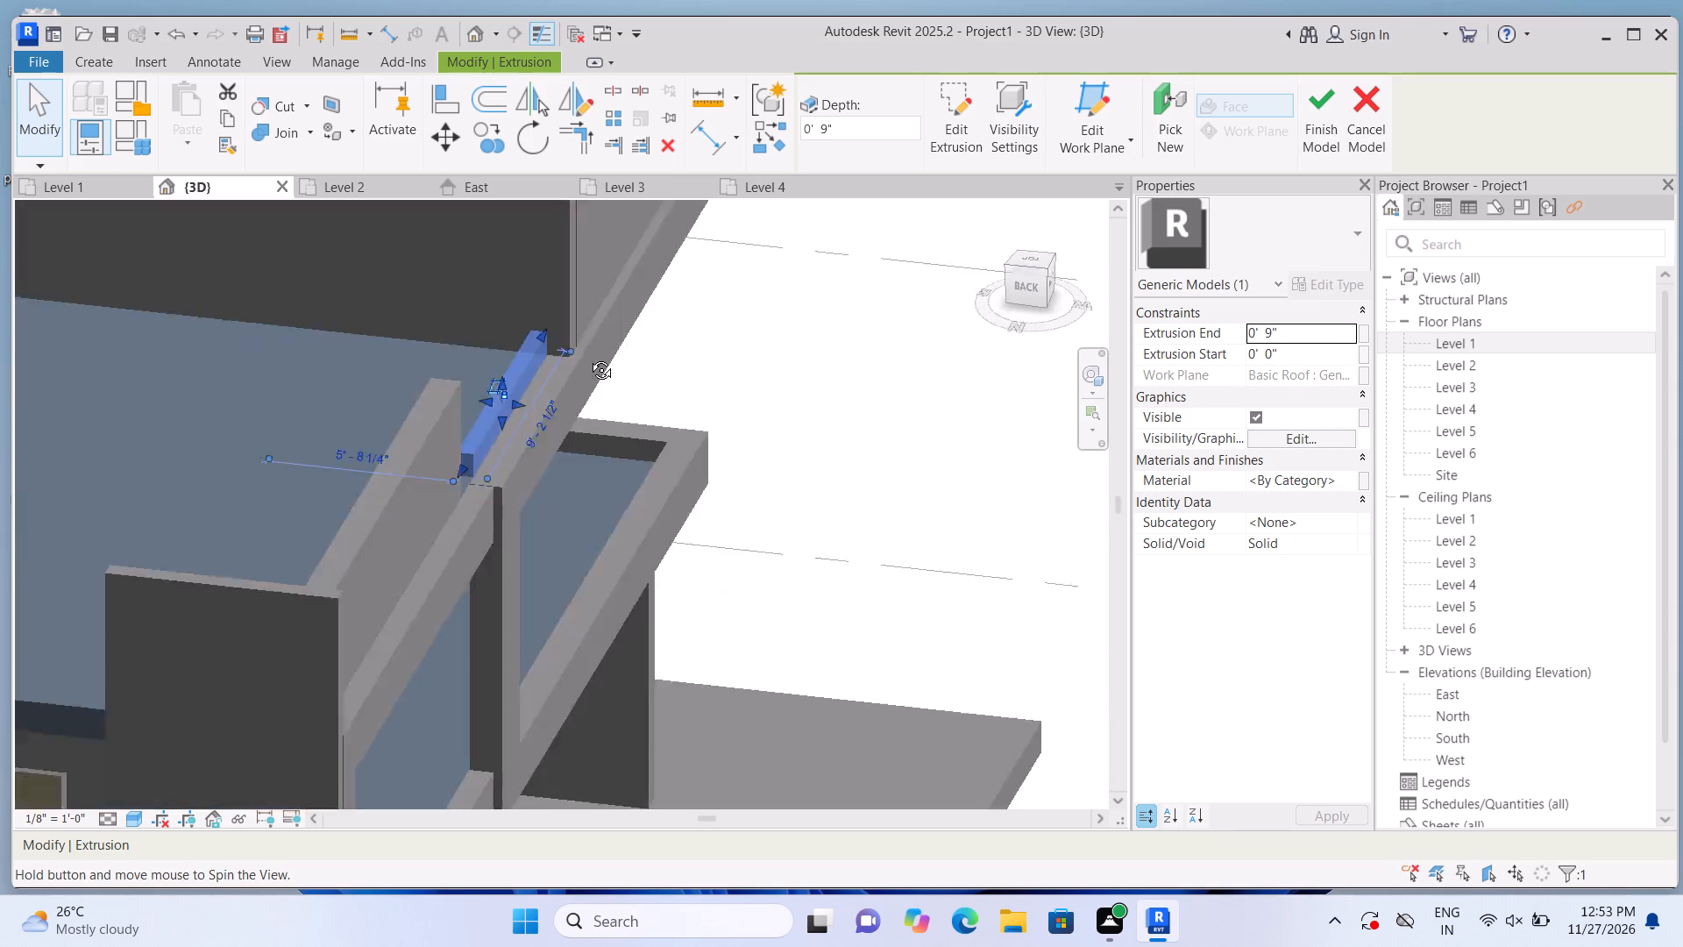
middle_click_drag(588, 357, 257, 315)
scroll(461, 326, "up", 2)
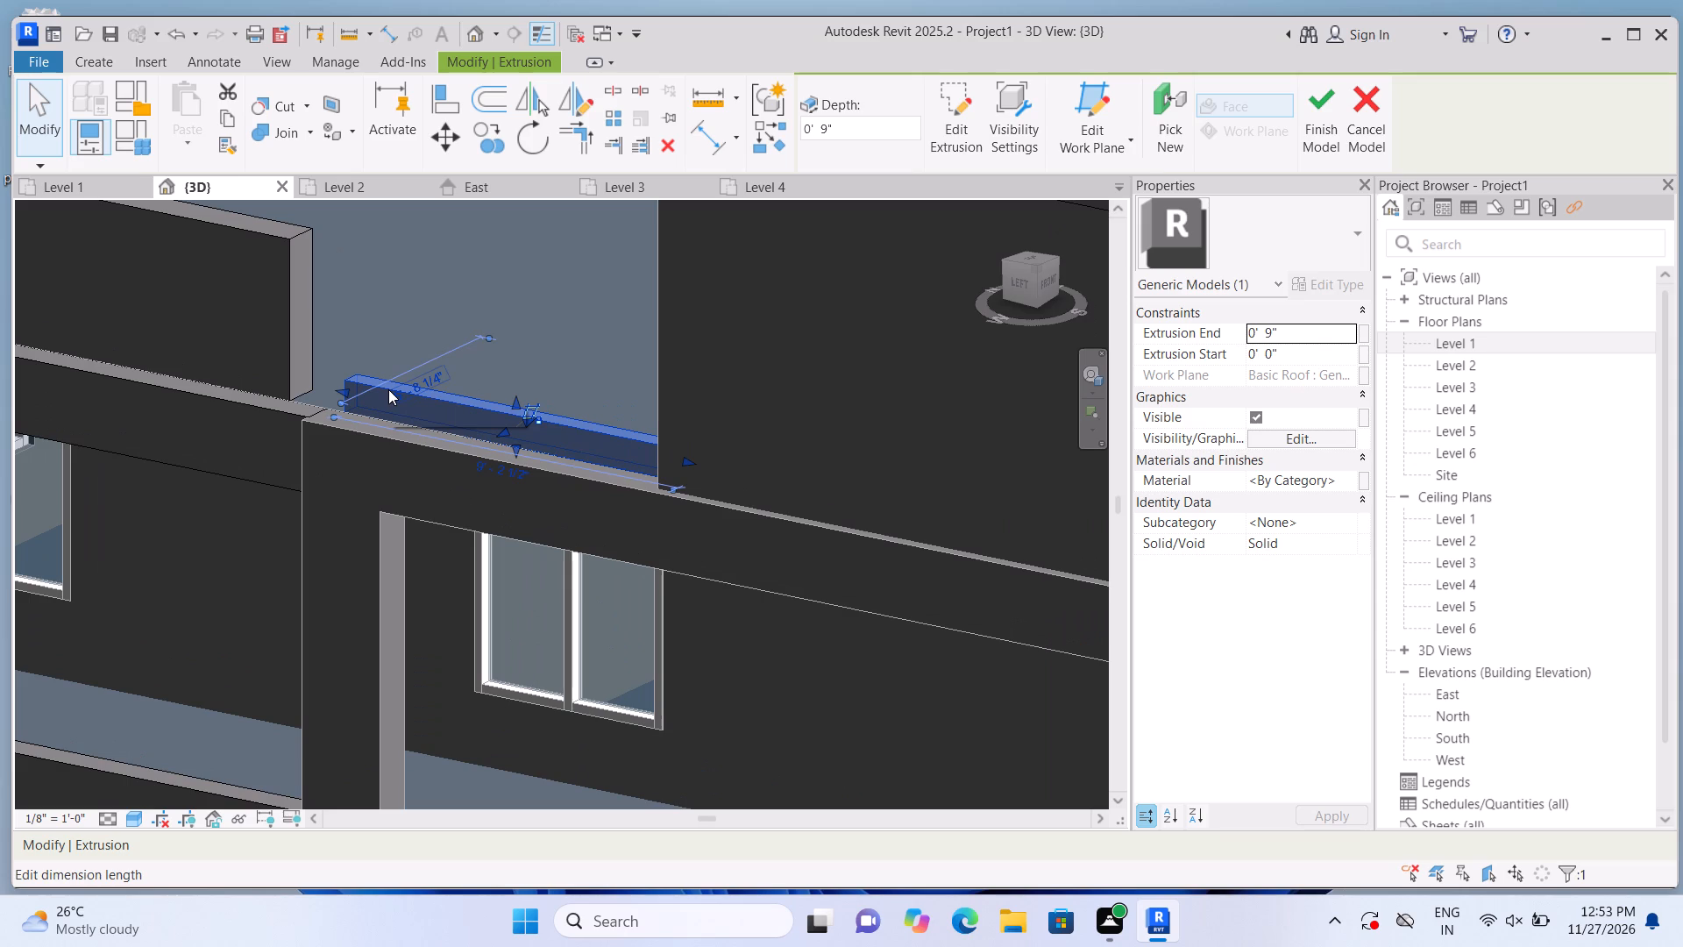
scroll(387, 416, "up", 4)
left_click_drag(316, 375, 309, 371)
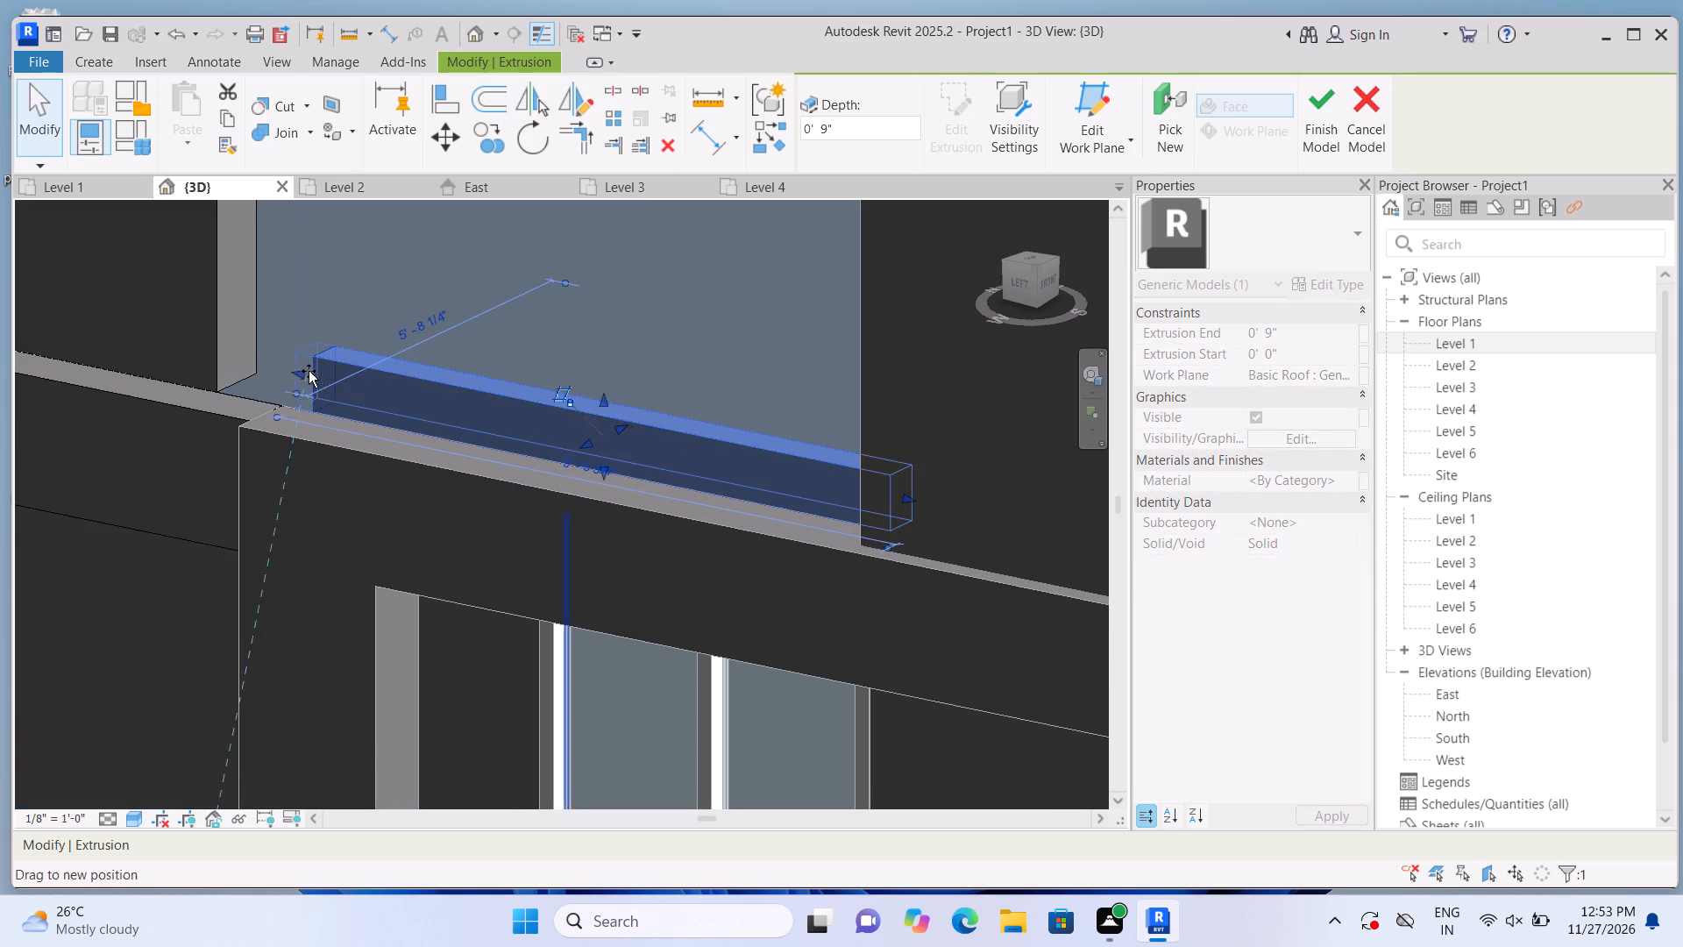
left_click_drag(309, 371, 234, 326)
double_click(234, 326)
scroll(298, 326, "down", 2)
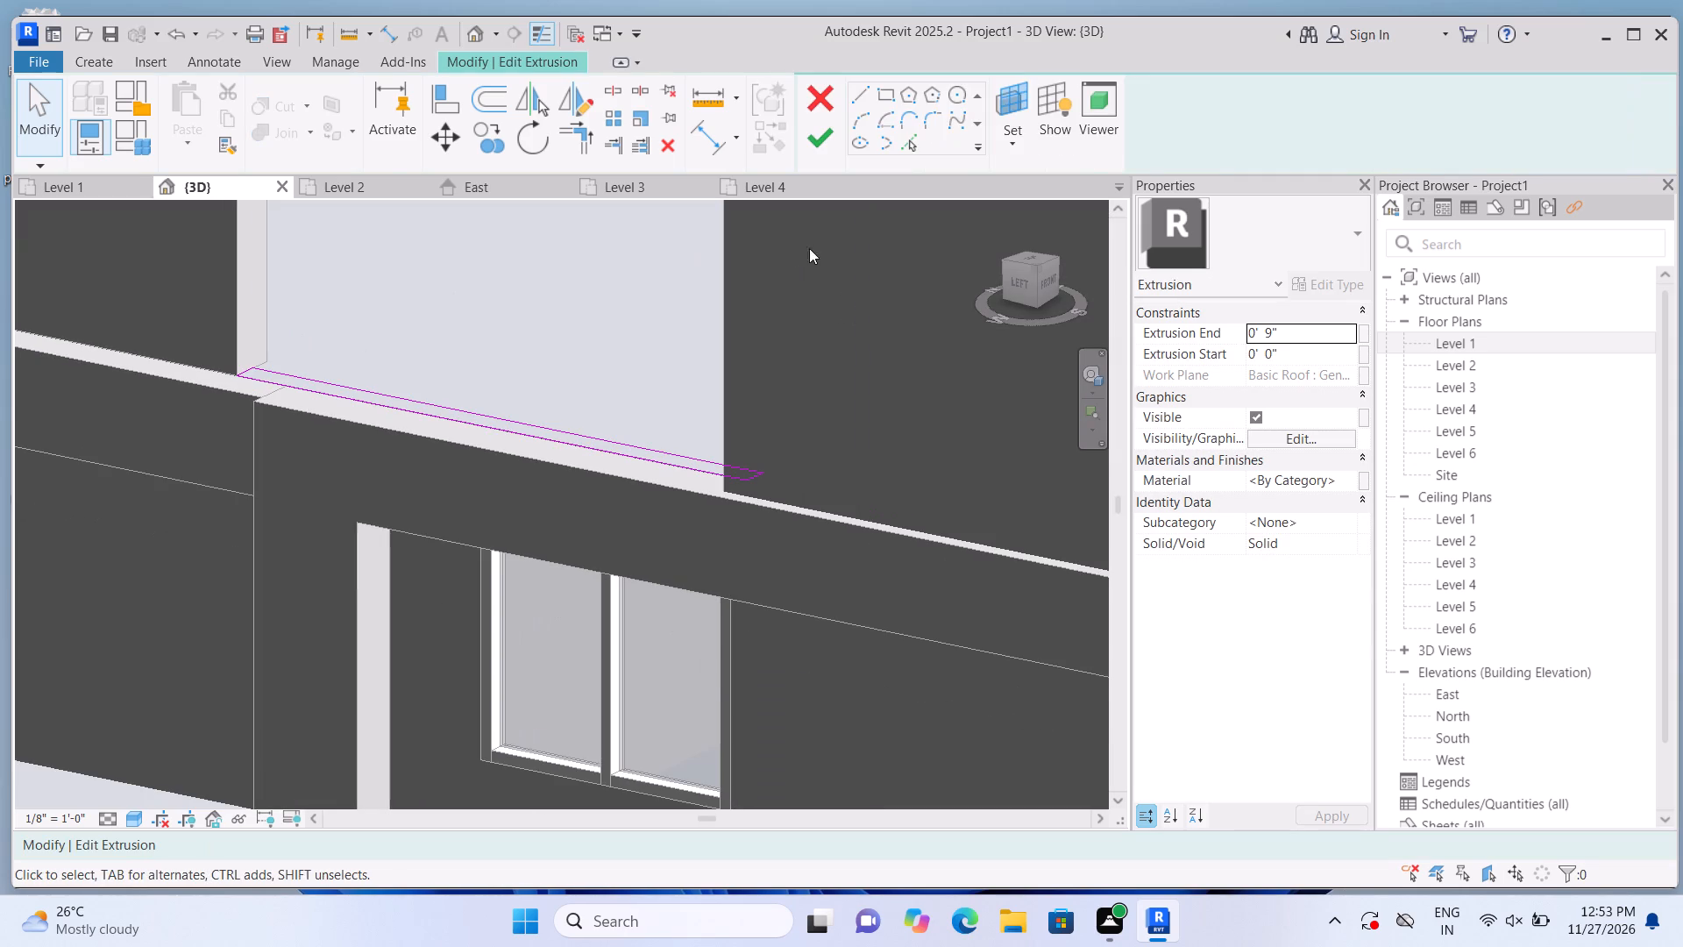
left_click(812, 132)
Lower the top of the new roof-edge extrusion to a height of about 2 1/4".
scroll(633, 377, "down", 1)
scroll(537, 348, "up", 2)
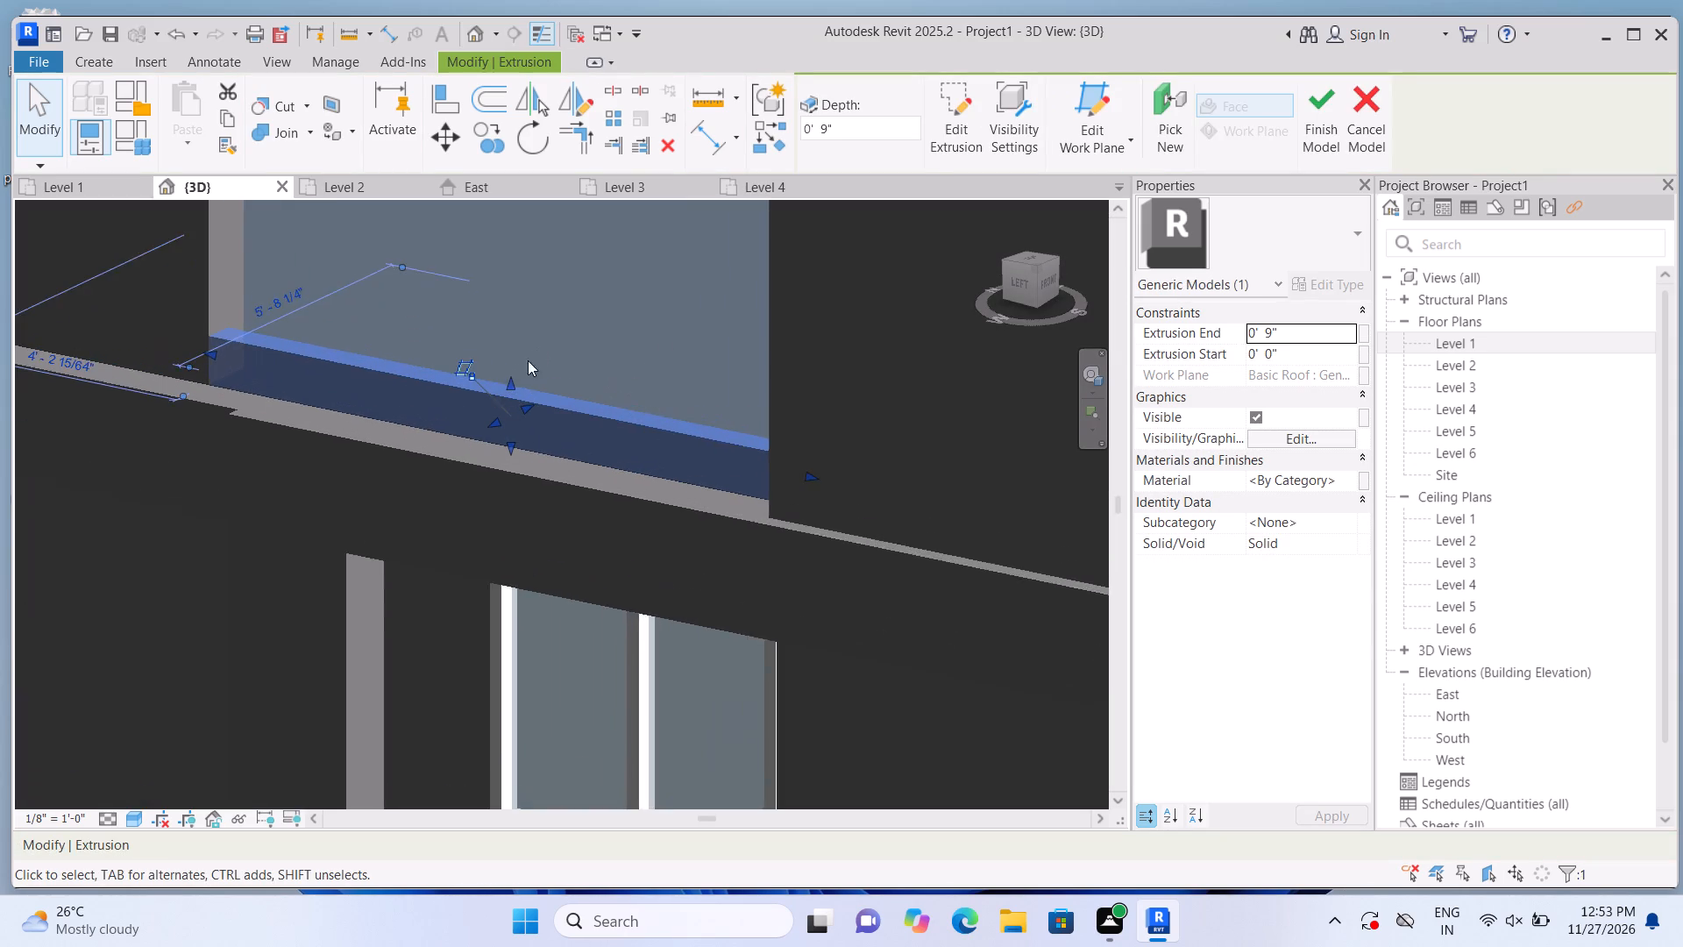
scroll(528, 360, "up", 2)
left_click_drag(502, 381, 494, 444)
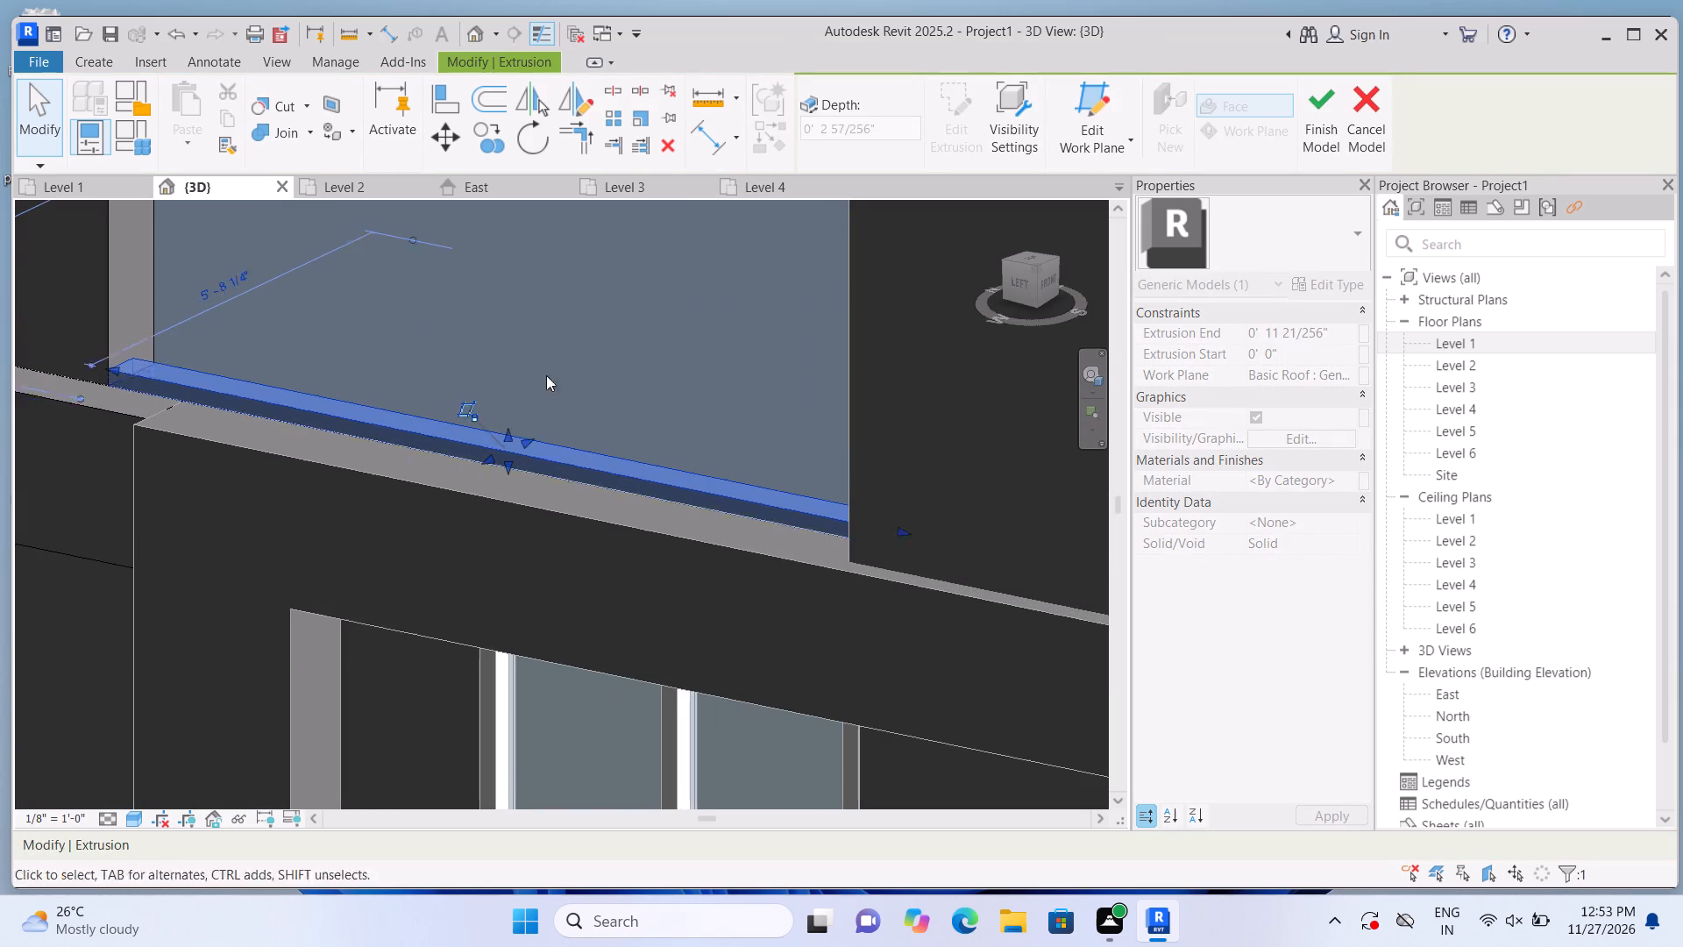
scroll(565, 349, "down", 9)
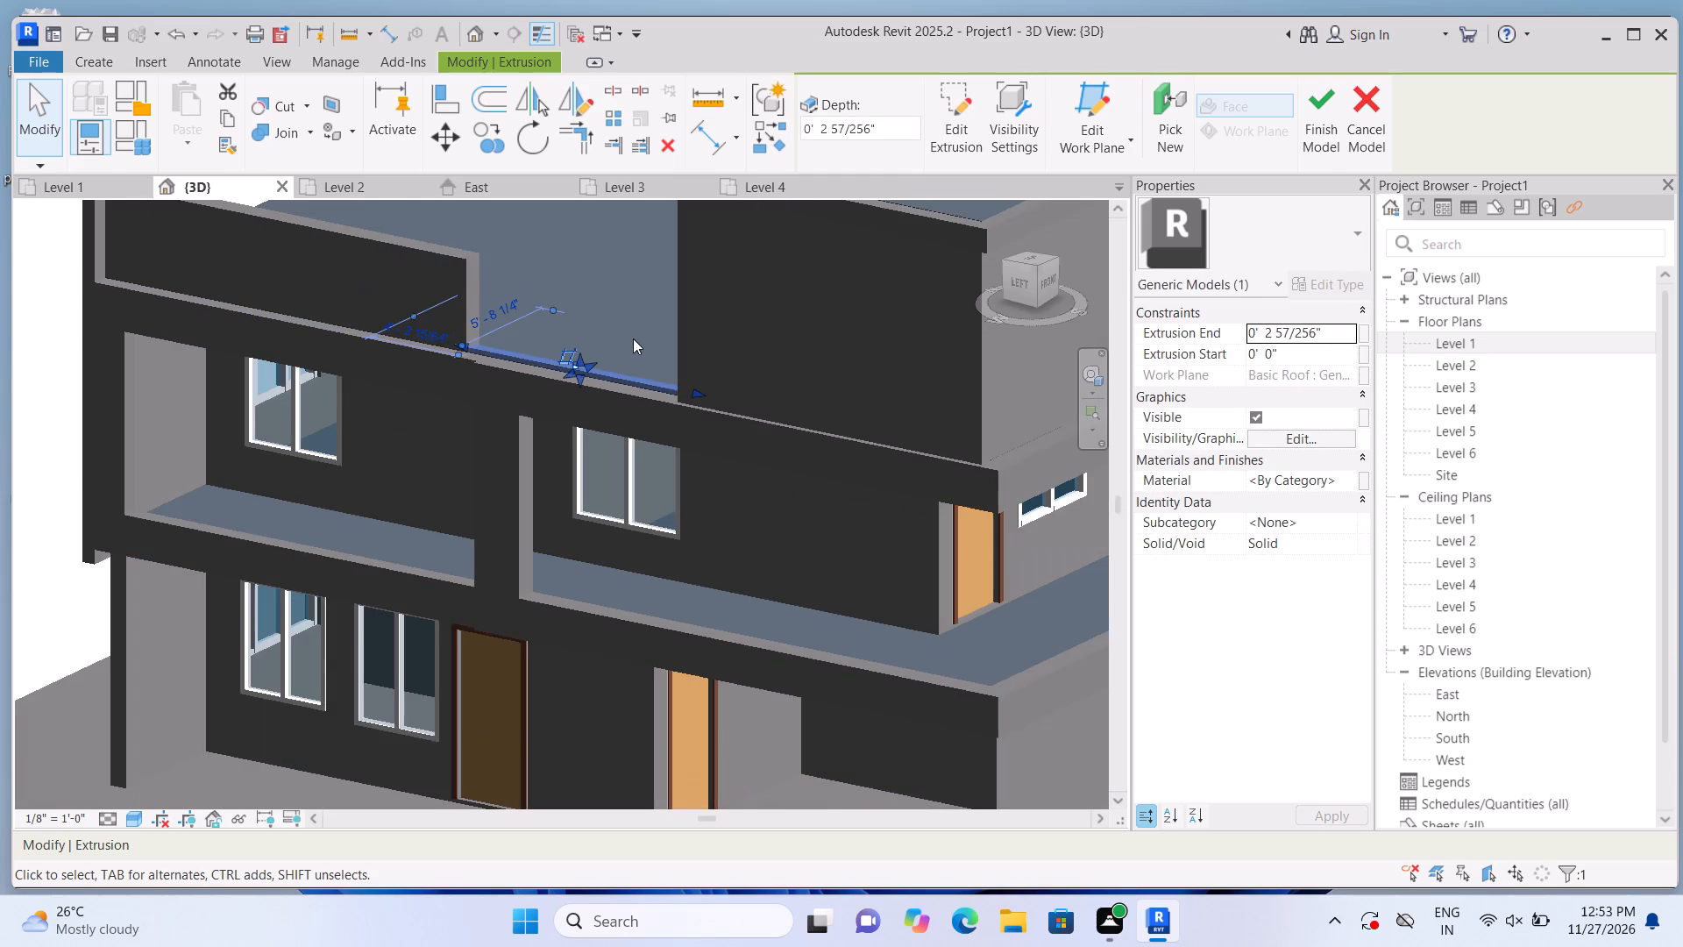
left_click(38, 488)
Open the Level 4 floor plan.
scroll(191, 466, "down", 4)
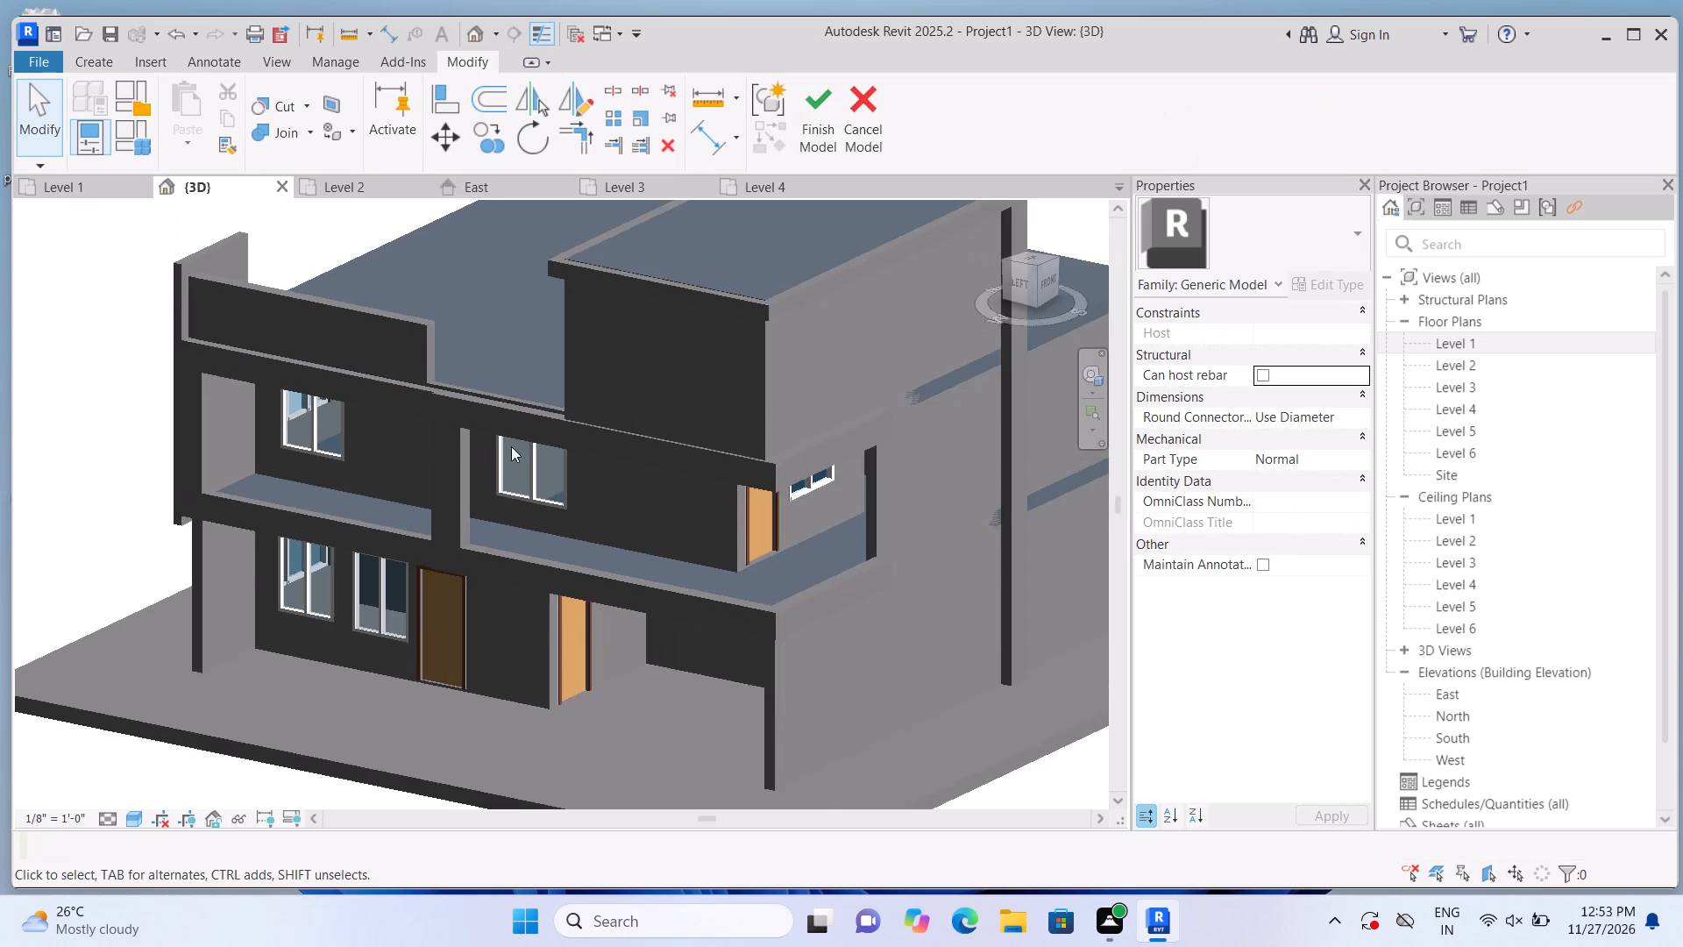
scroll(316, 715, "up", 2)
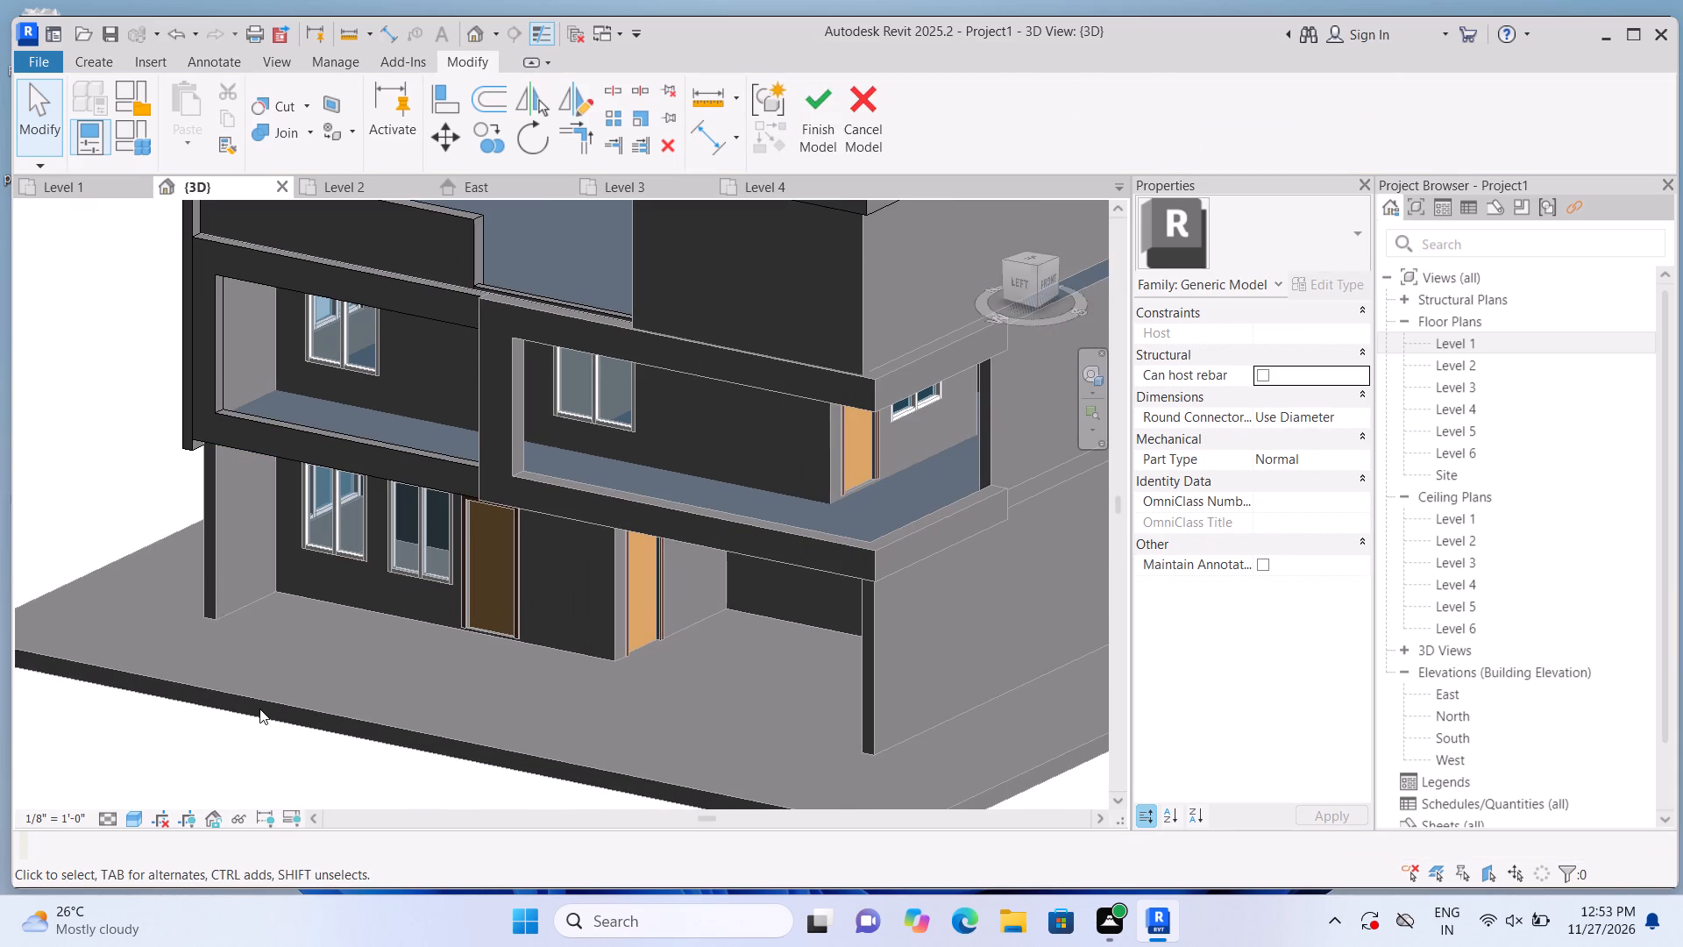
middle_click_drag(250, 720, 228, 702, "shift")
scroll(213, 682, "up", 1)
scroll(211, 673, "down", 3)
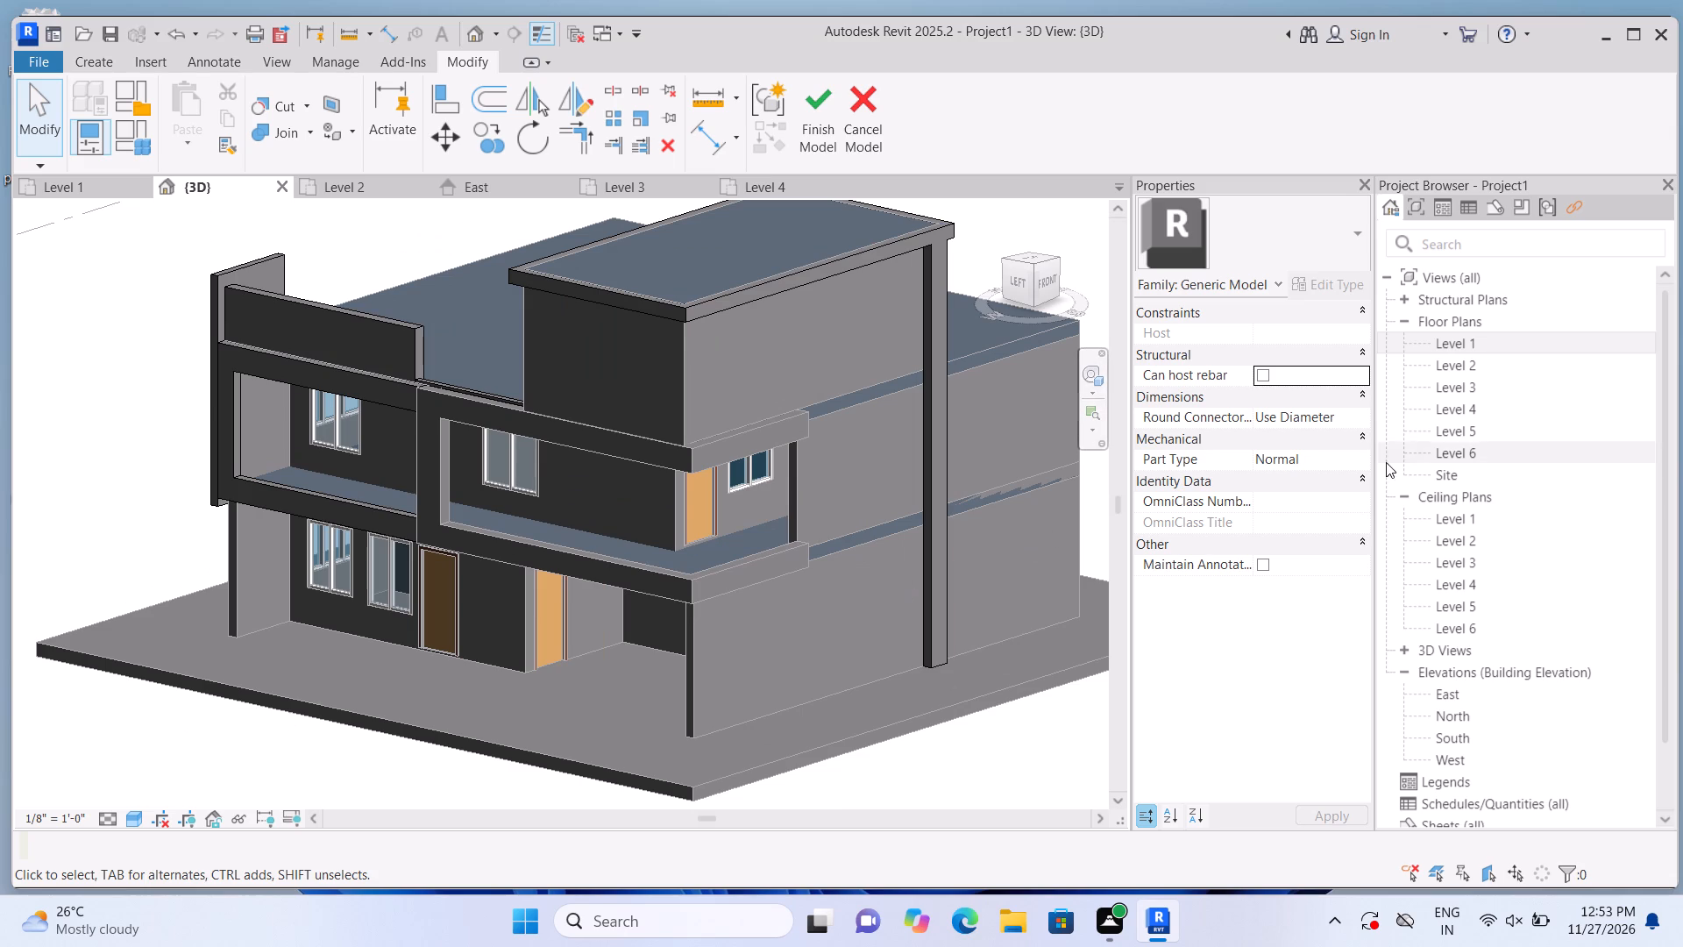
double_click(1470, 406)
scroll(589, 666, "down", 1)
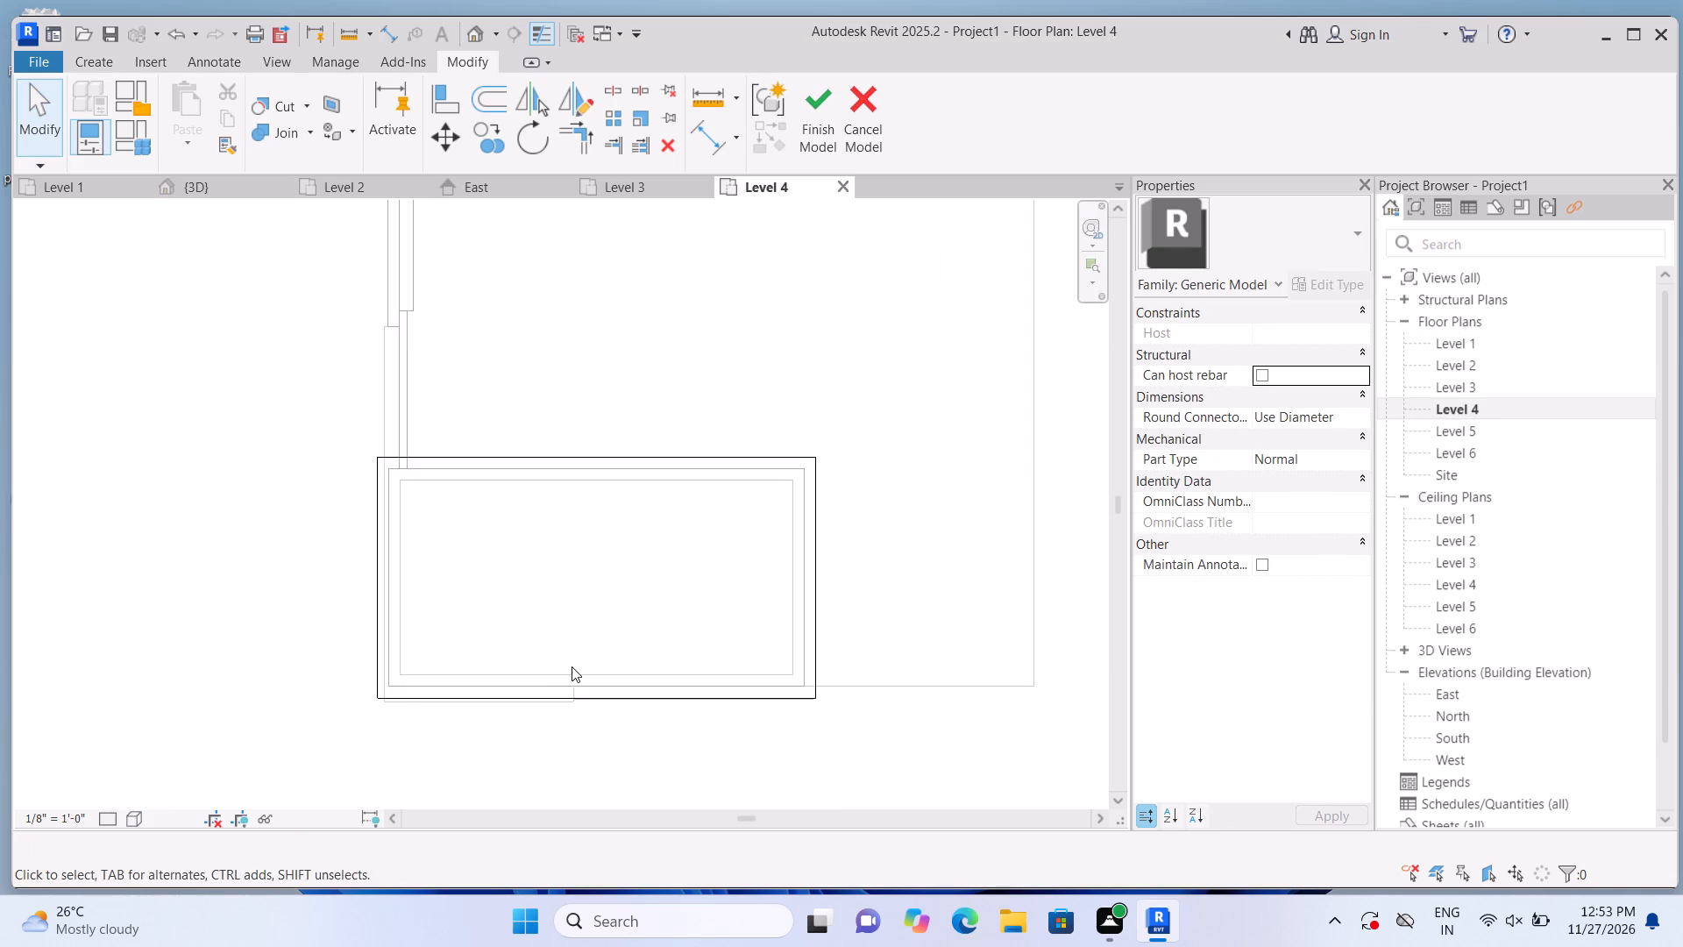
scroll(572, 666, "down", 1)
scroll(593, 724, "up", 1)
scroll(571, 726, "down", 3)
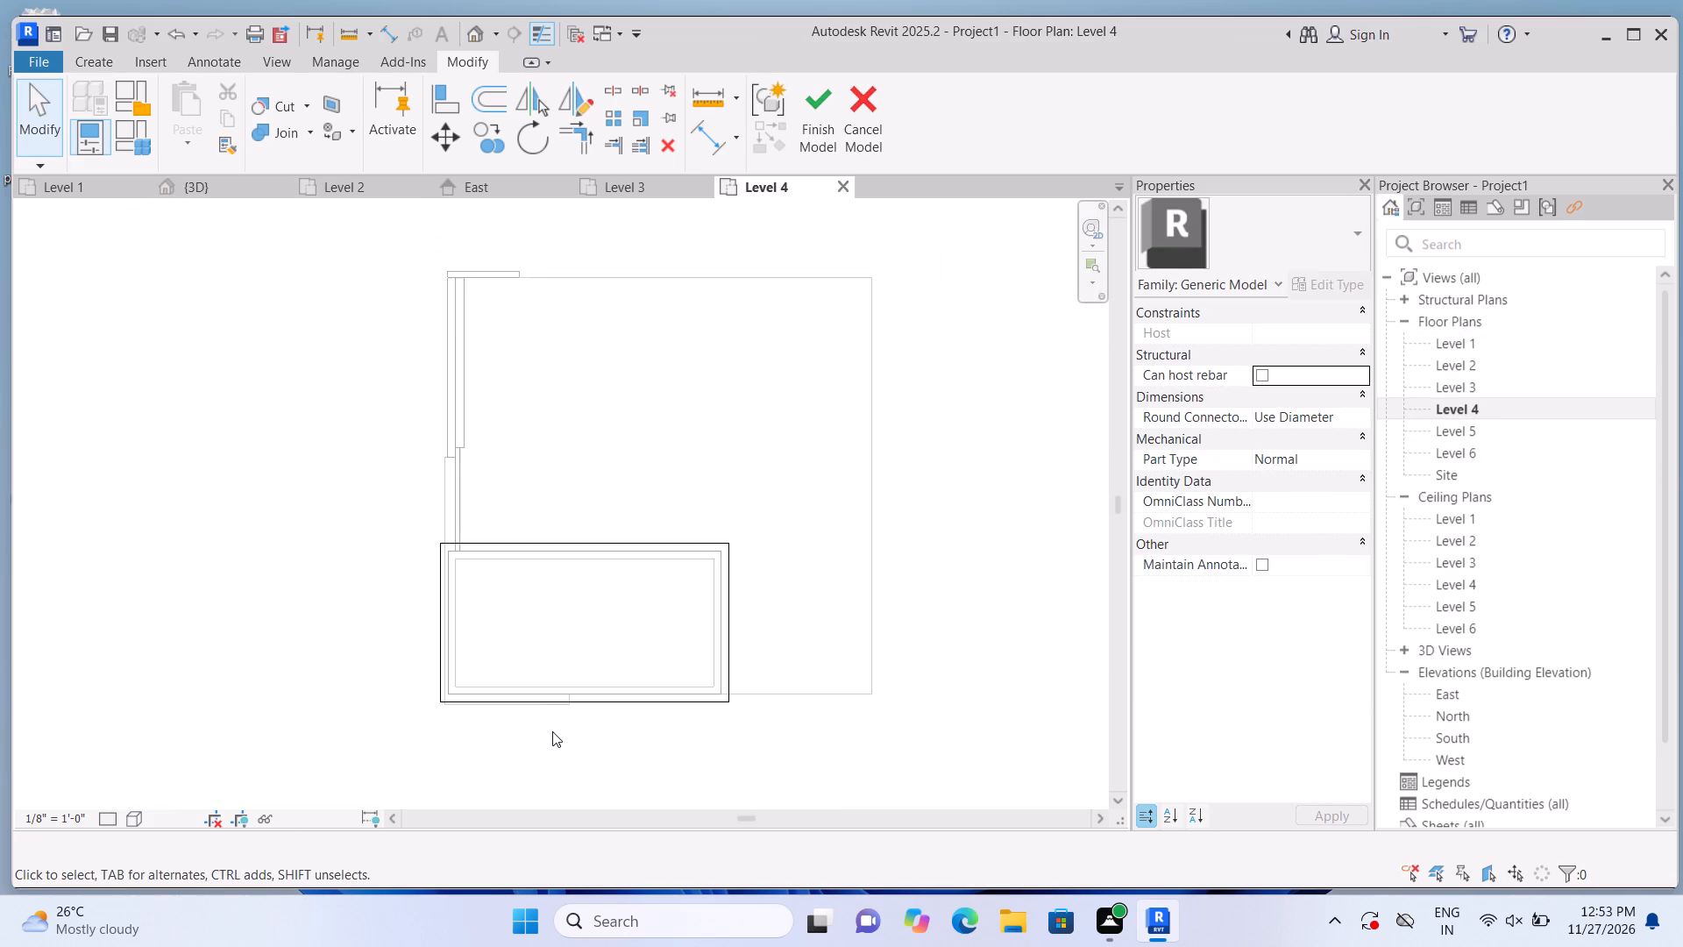
scroll(552, 731, "down", 2)
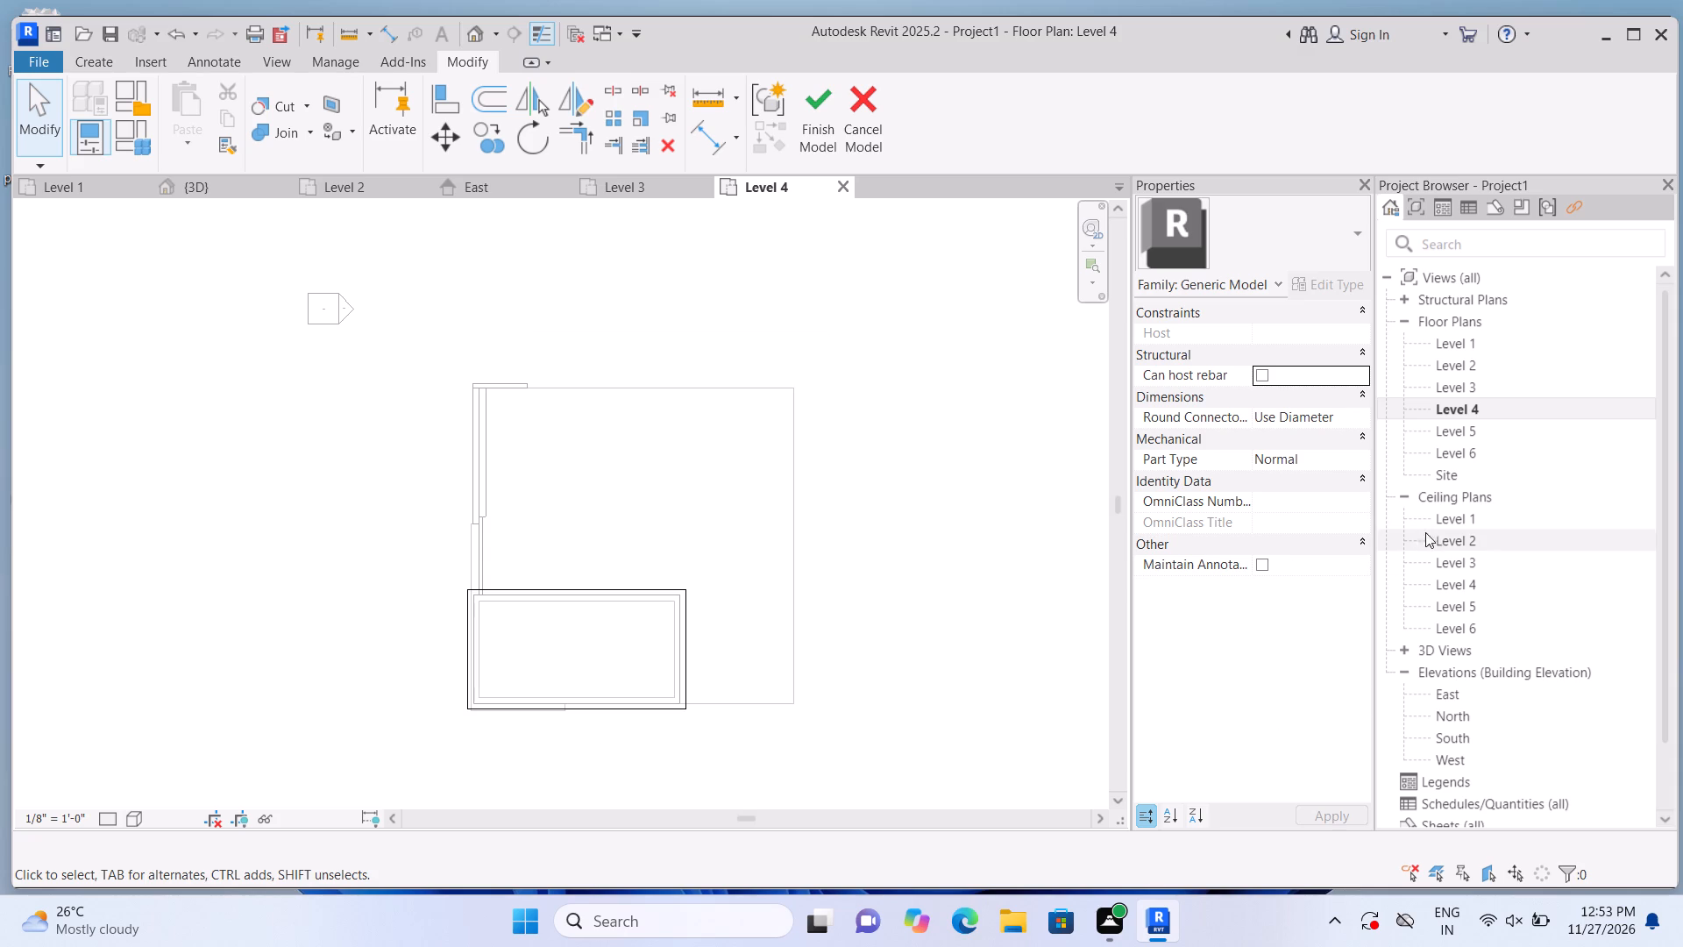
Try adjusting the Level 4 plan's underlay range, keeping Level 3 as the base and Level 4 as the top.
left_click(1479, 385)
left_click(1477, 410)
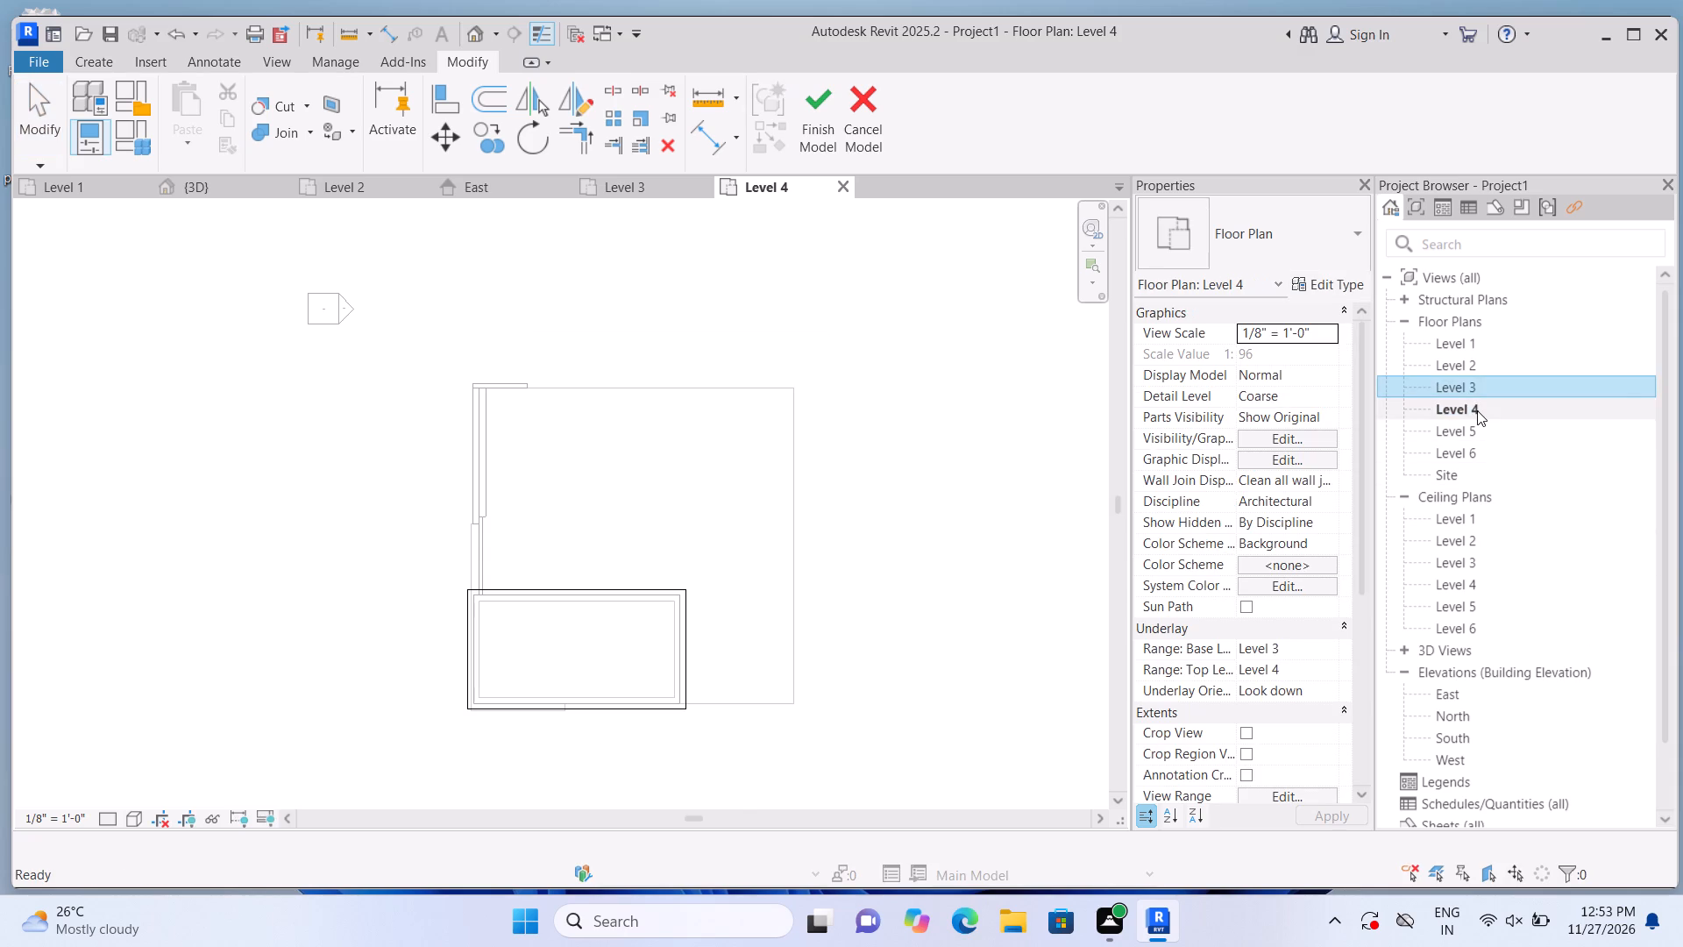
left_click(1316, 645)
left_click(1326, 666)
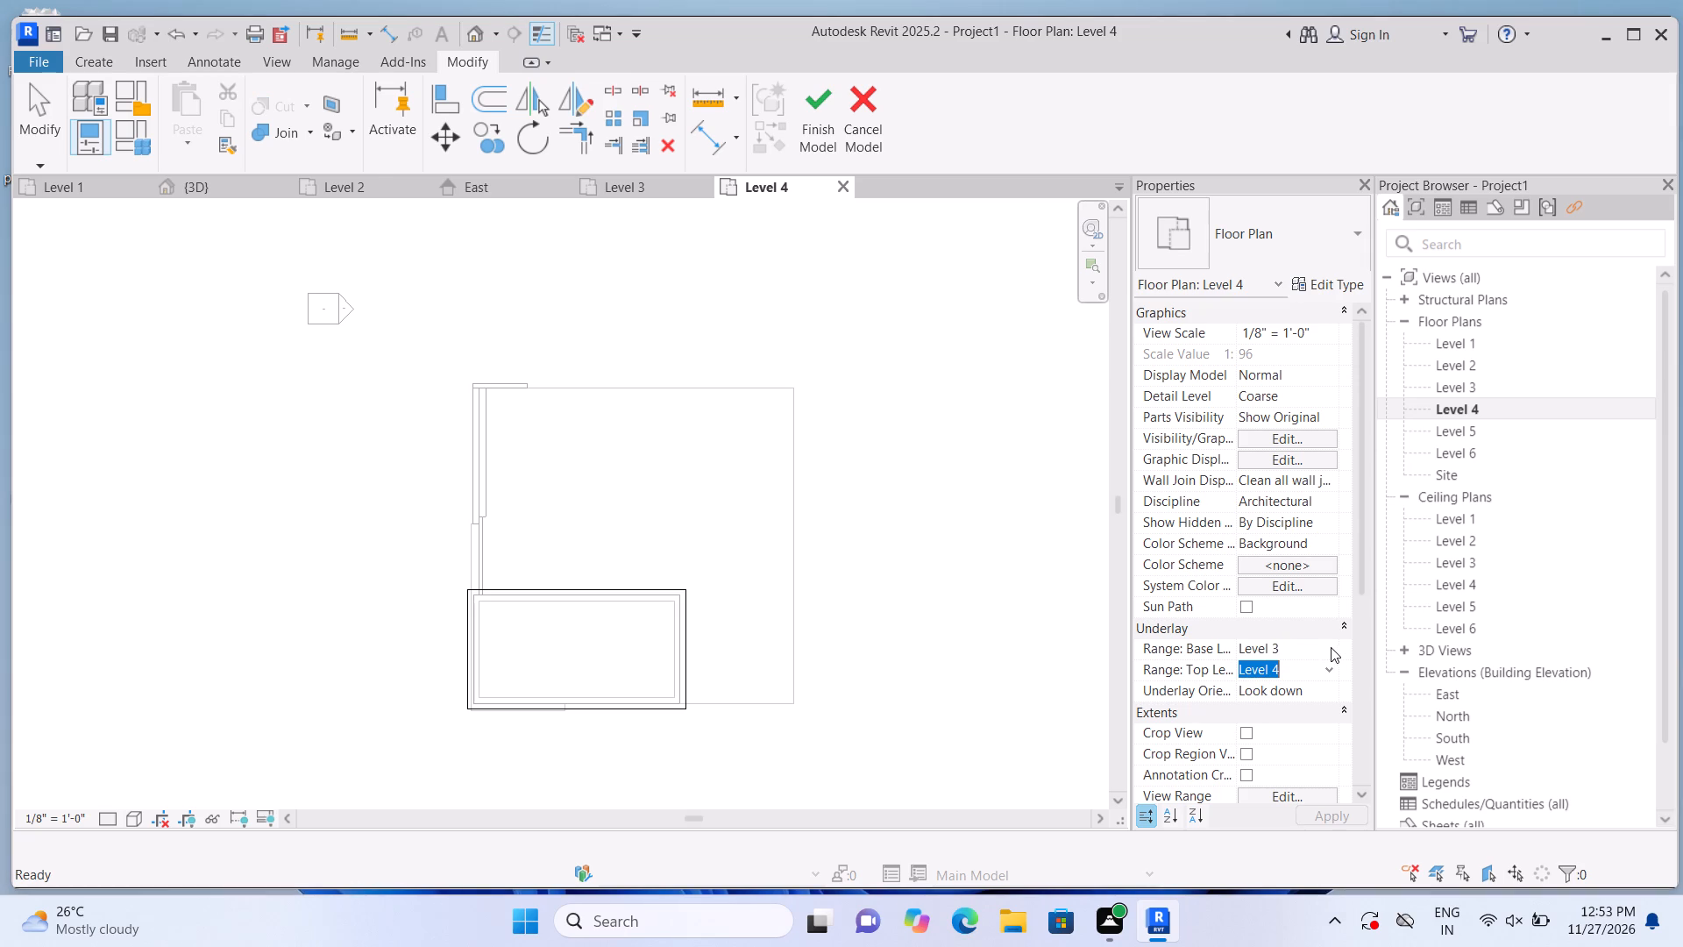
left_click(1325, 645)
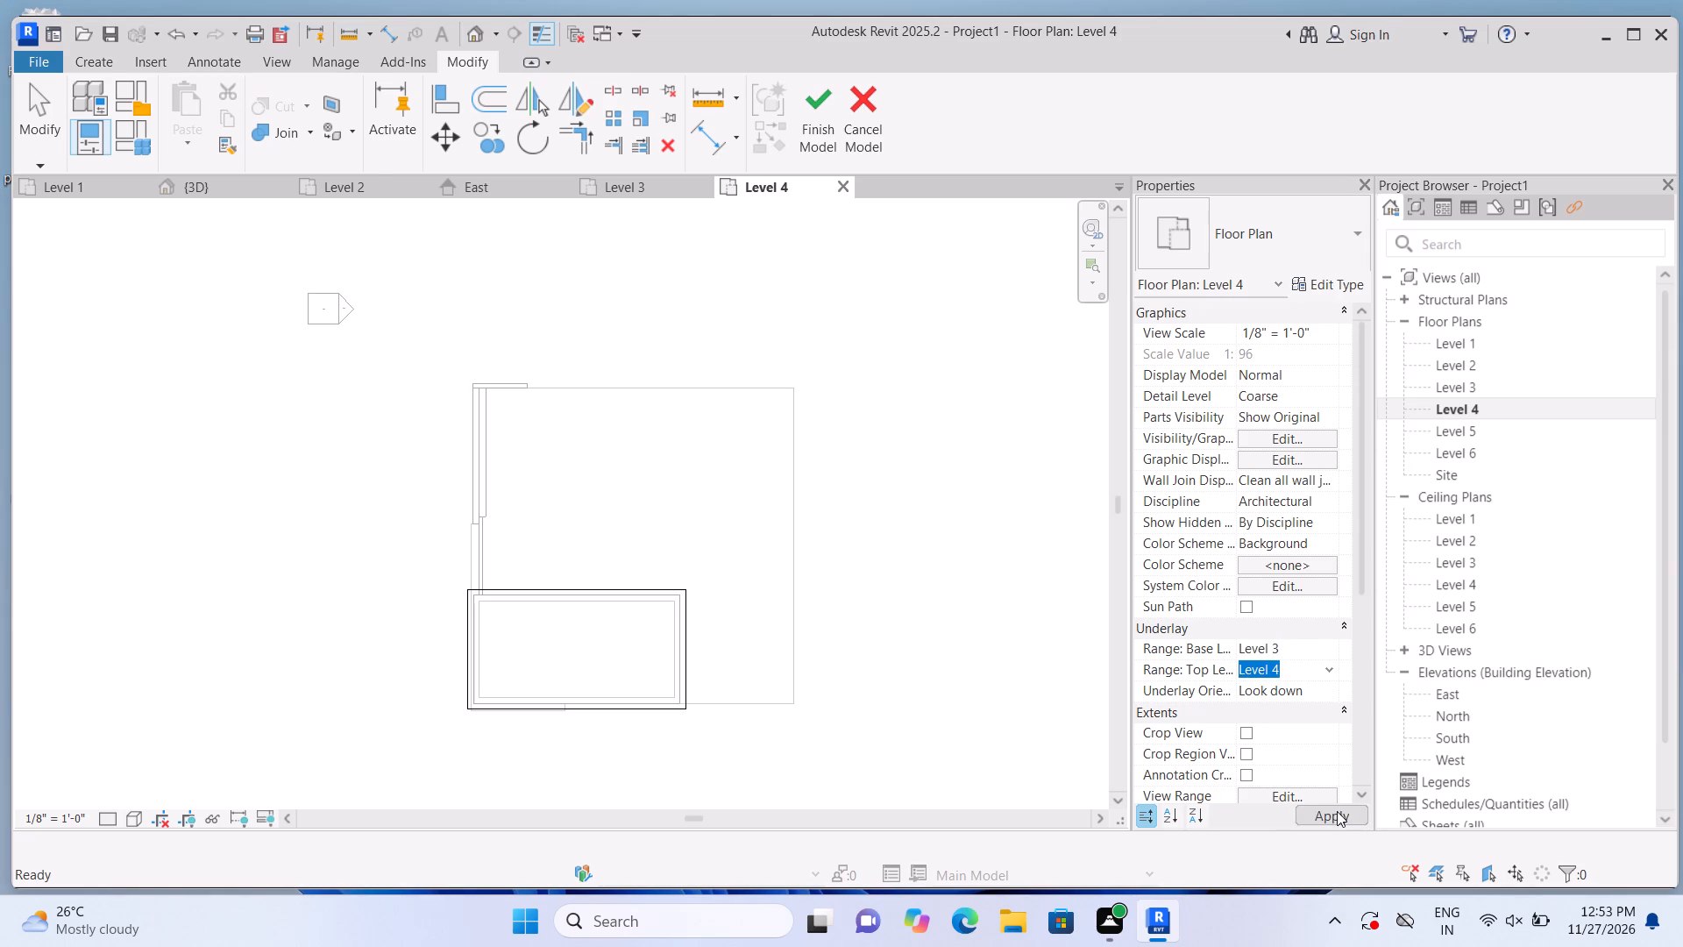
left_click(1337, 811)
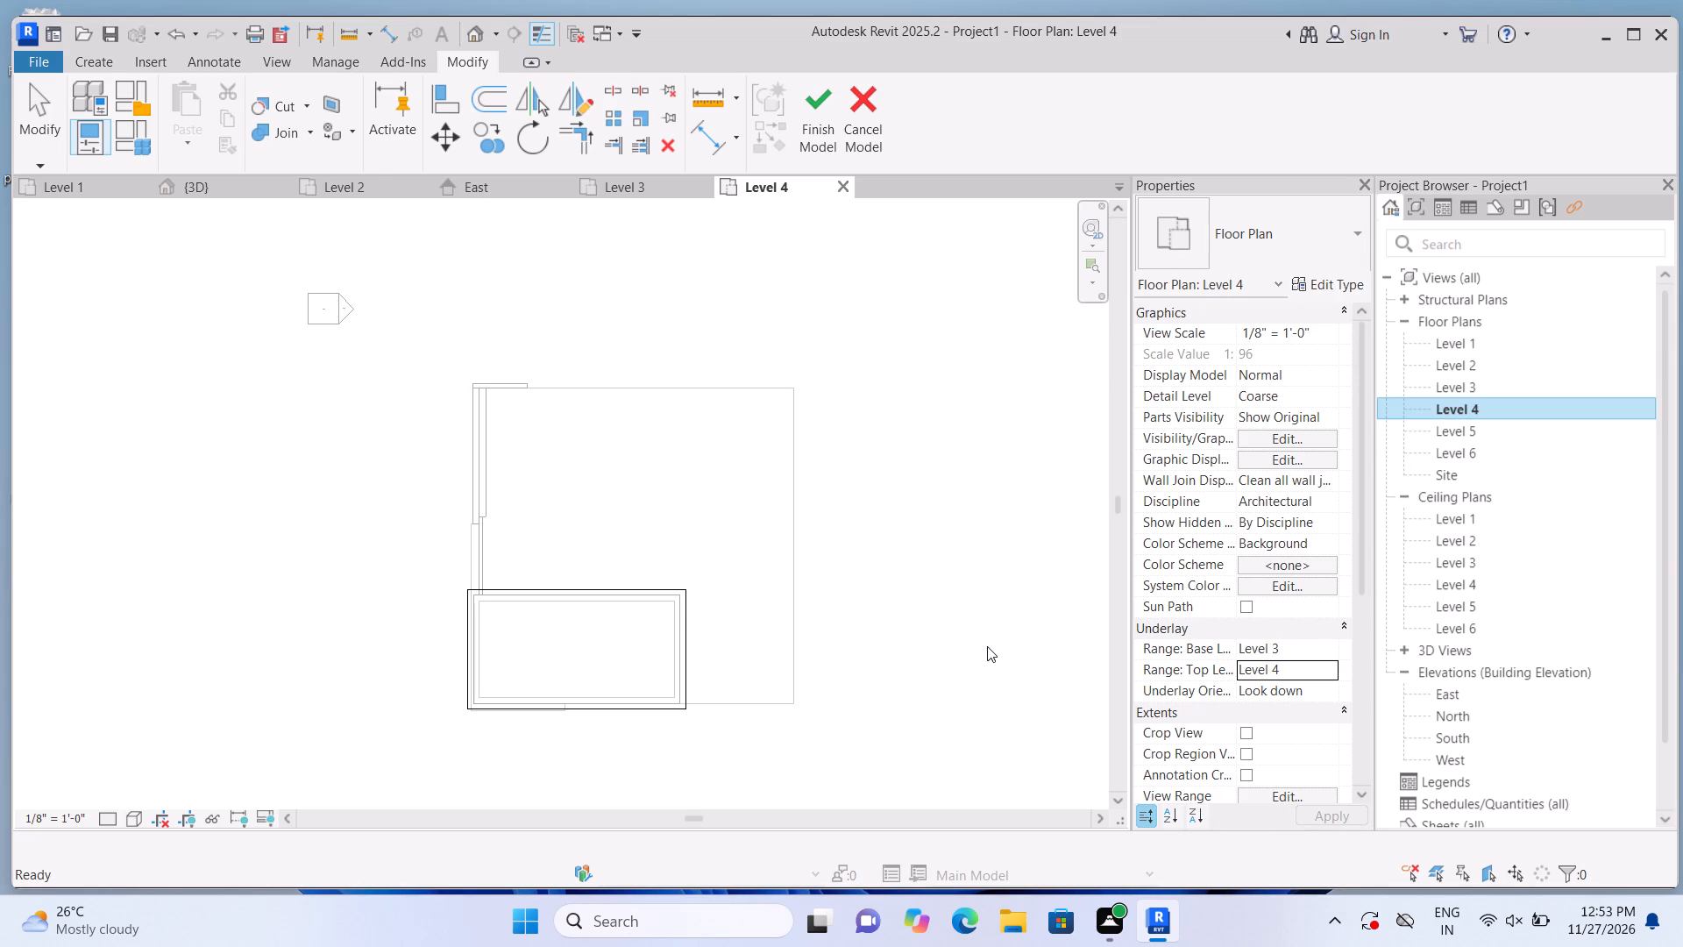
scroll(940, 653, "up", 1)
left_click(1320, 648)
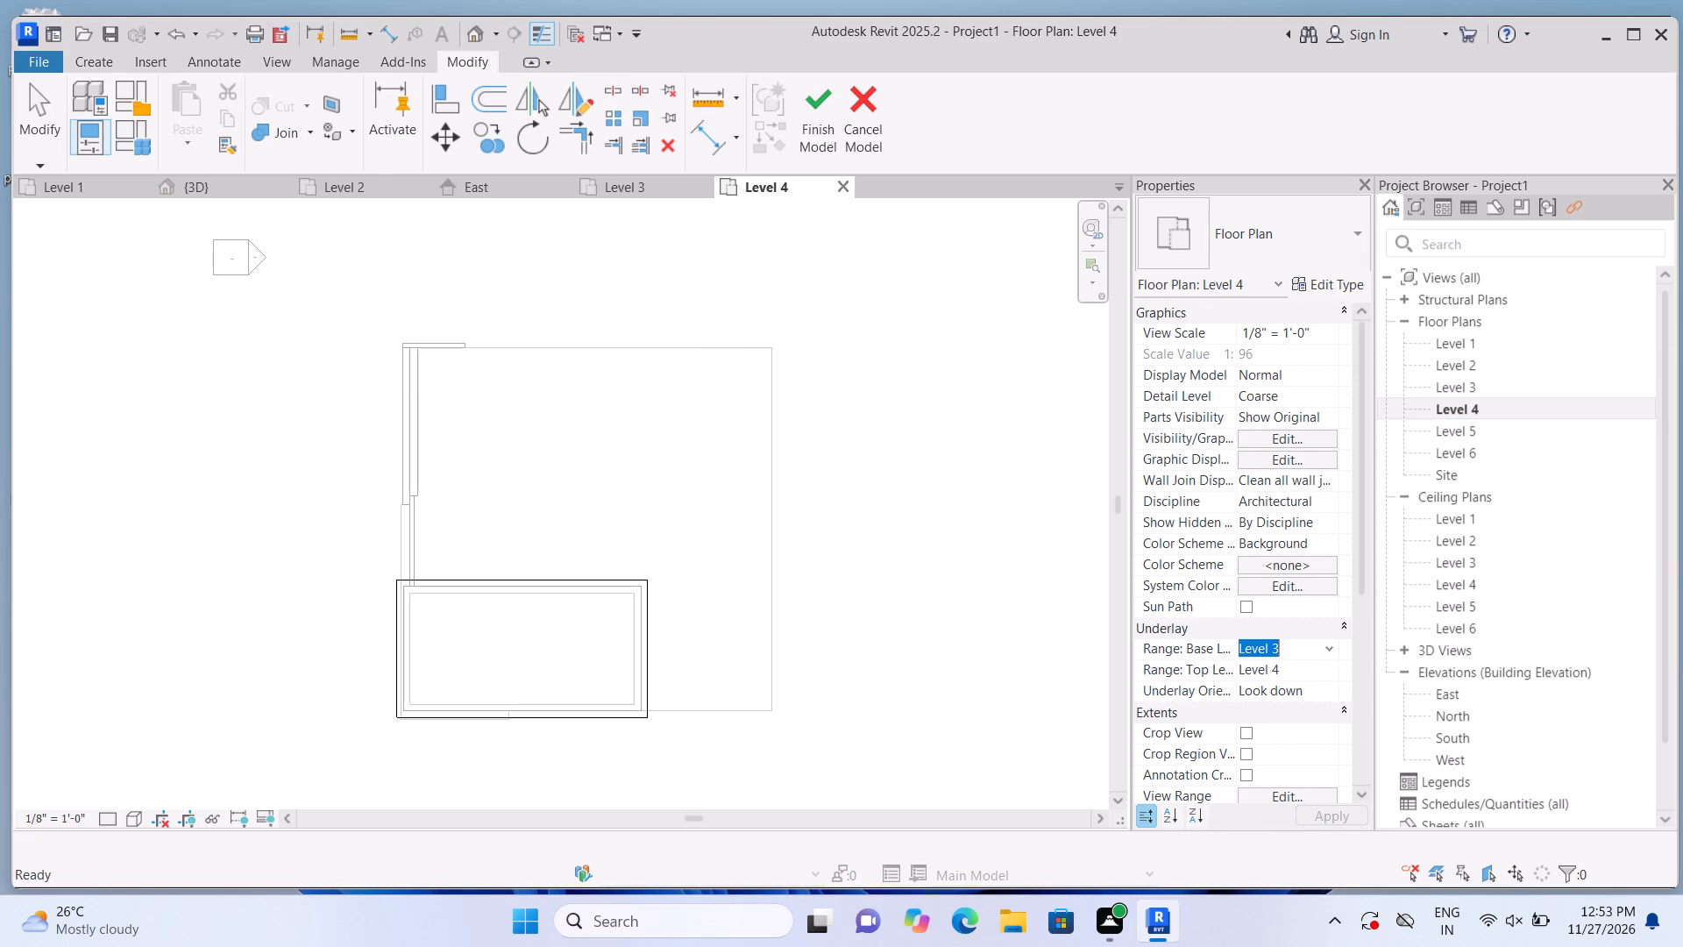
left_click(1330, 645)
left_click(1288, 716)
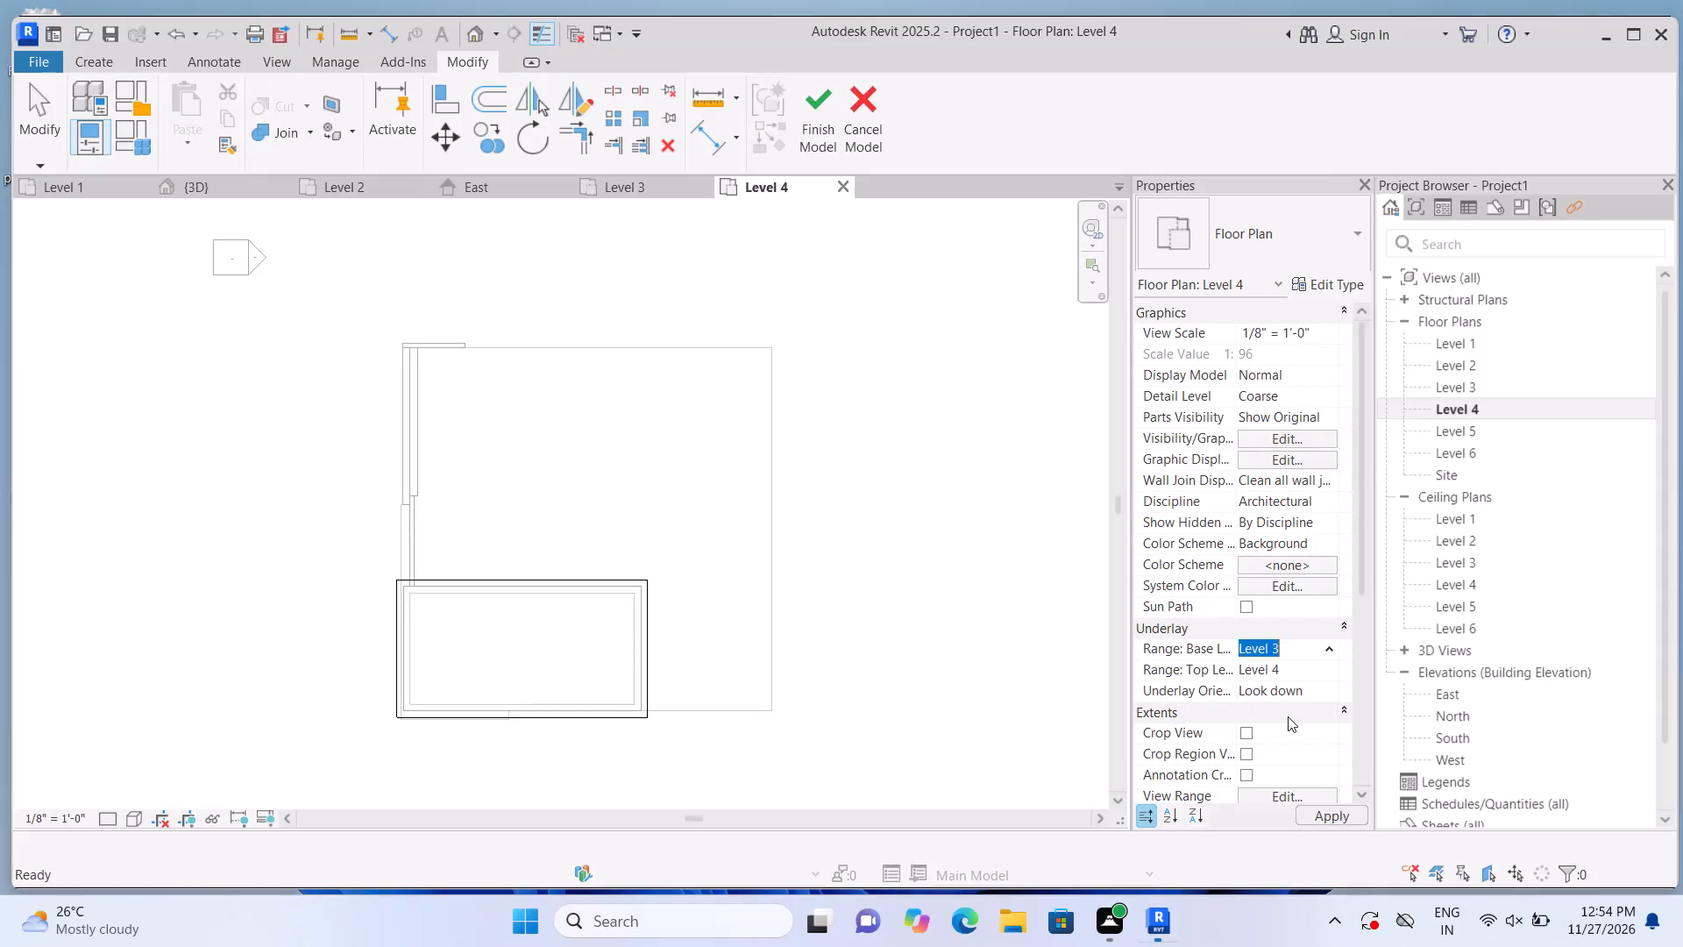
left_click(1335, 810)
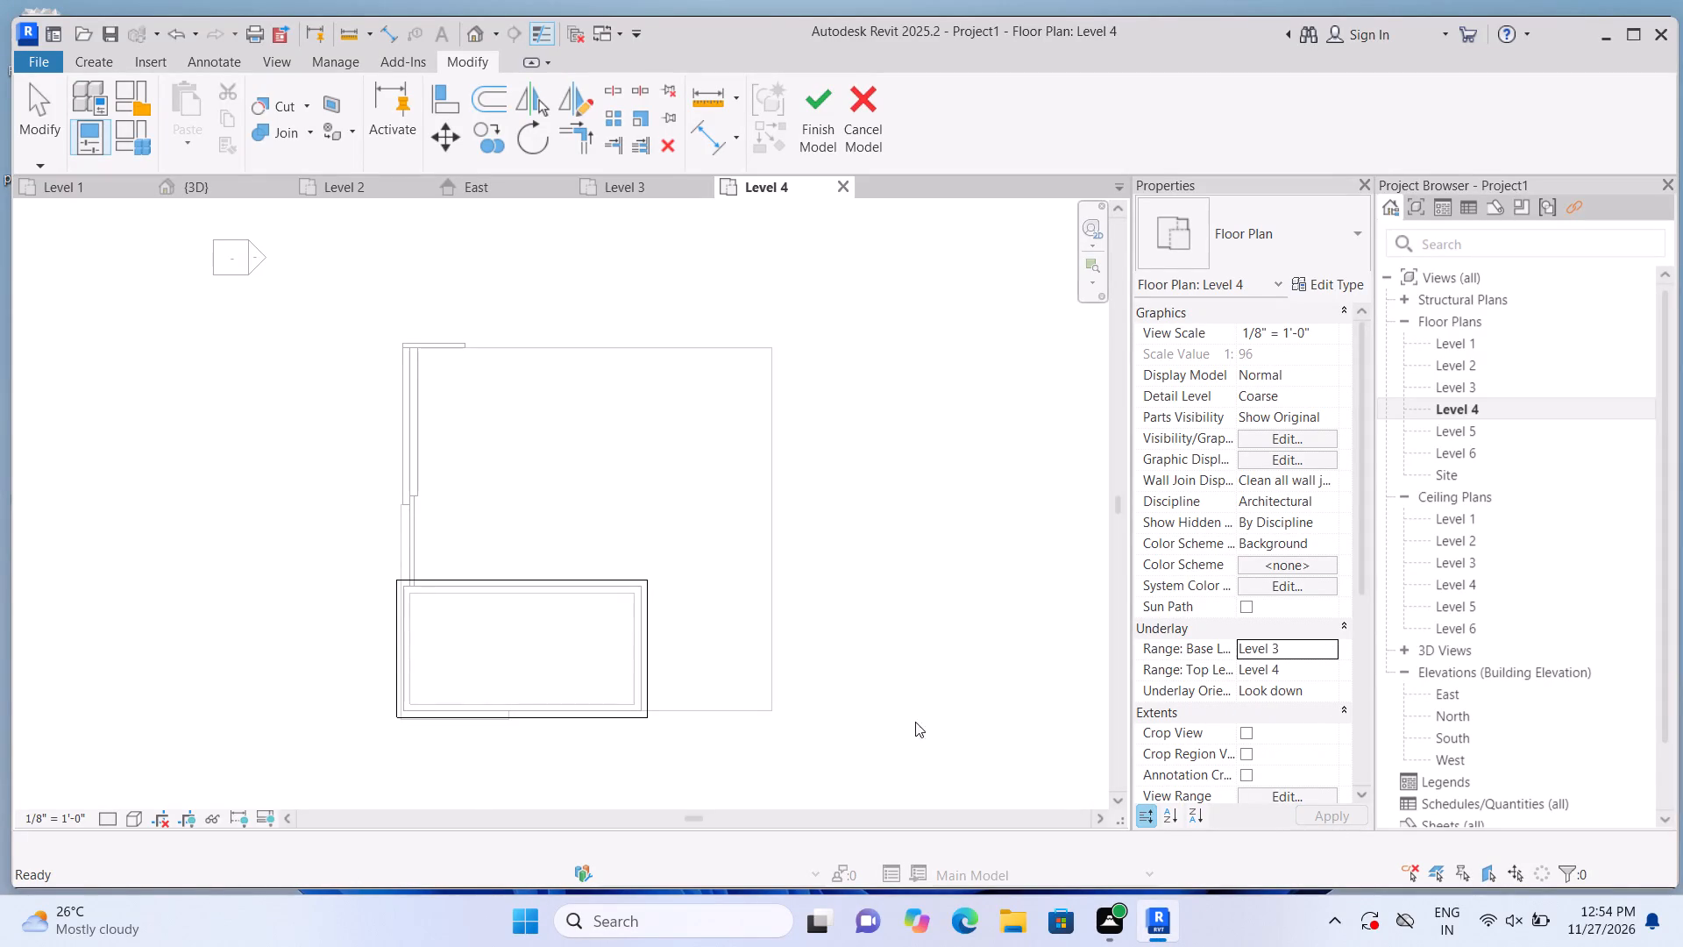
Finish the in-place Generic Model.
scroll(505, 753, "up", 4)
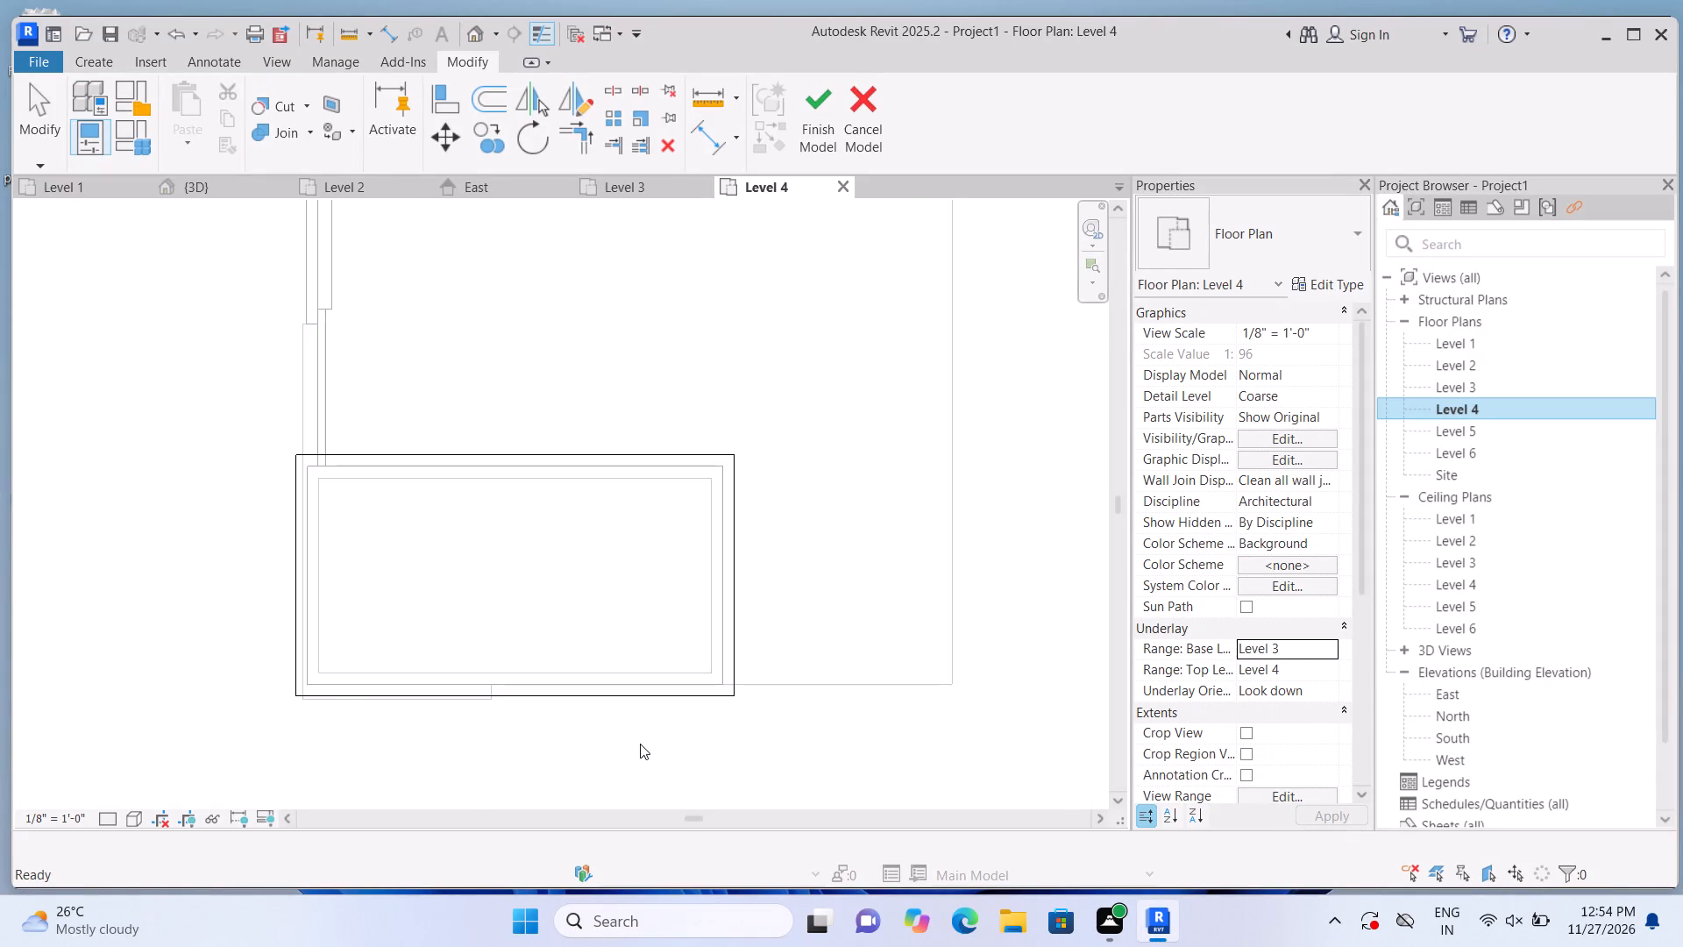
scroll(640, 744, "down", 4)
scroll(492, 352, "up", 3)
scroll(455, 817, "up", 3)
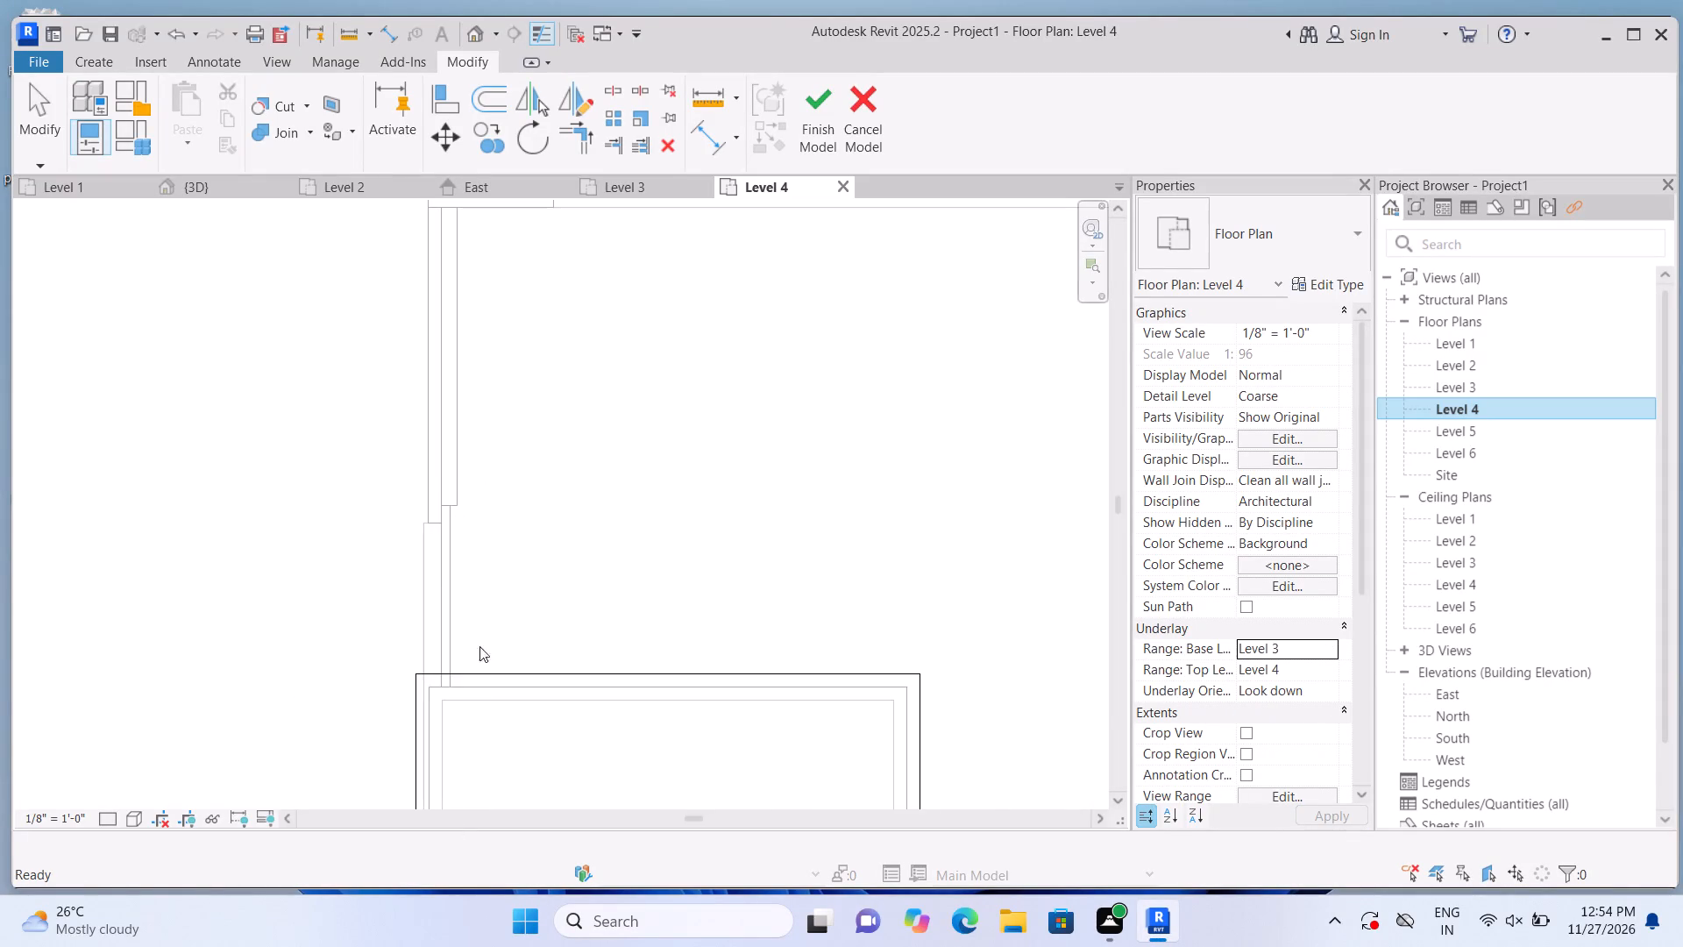
scroll(446, 598, "up", 5)
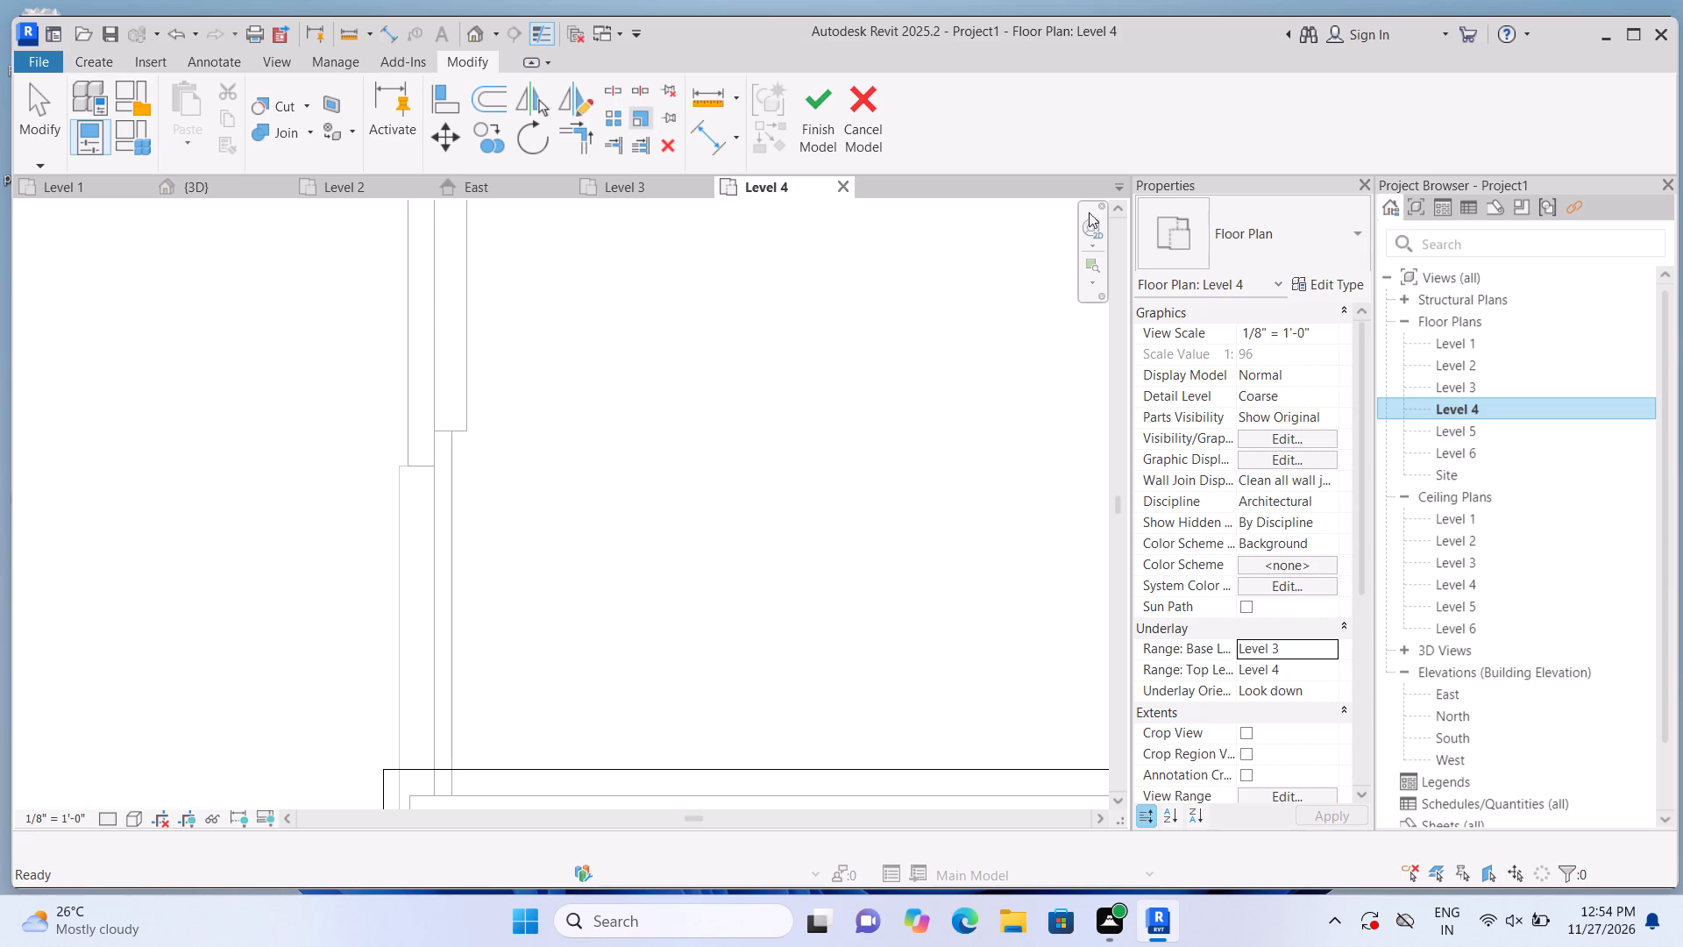
left_click(816, 135)
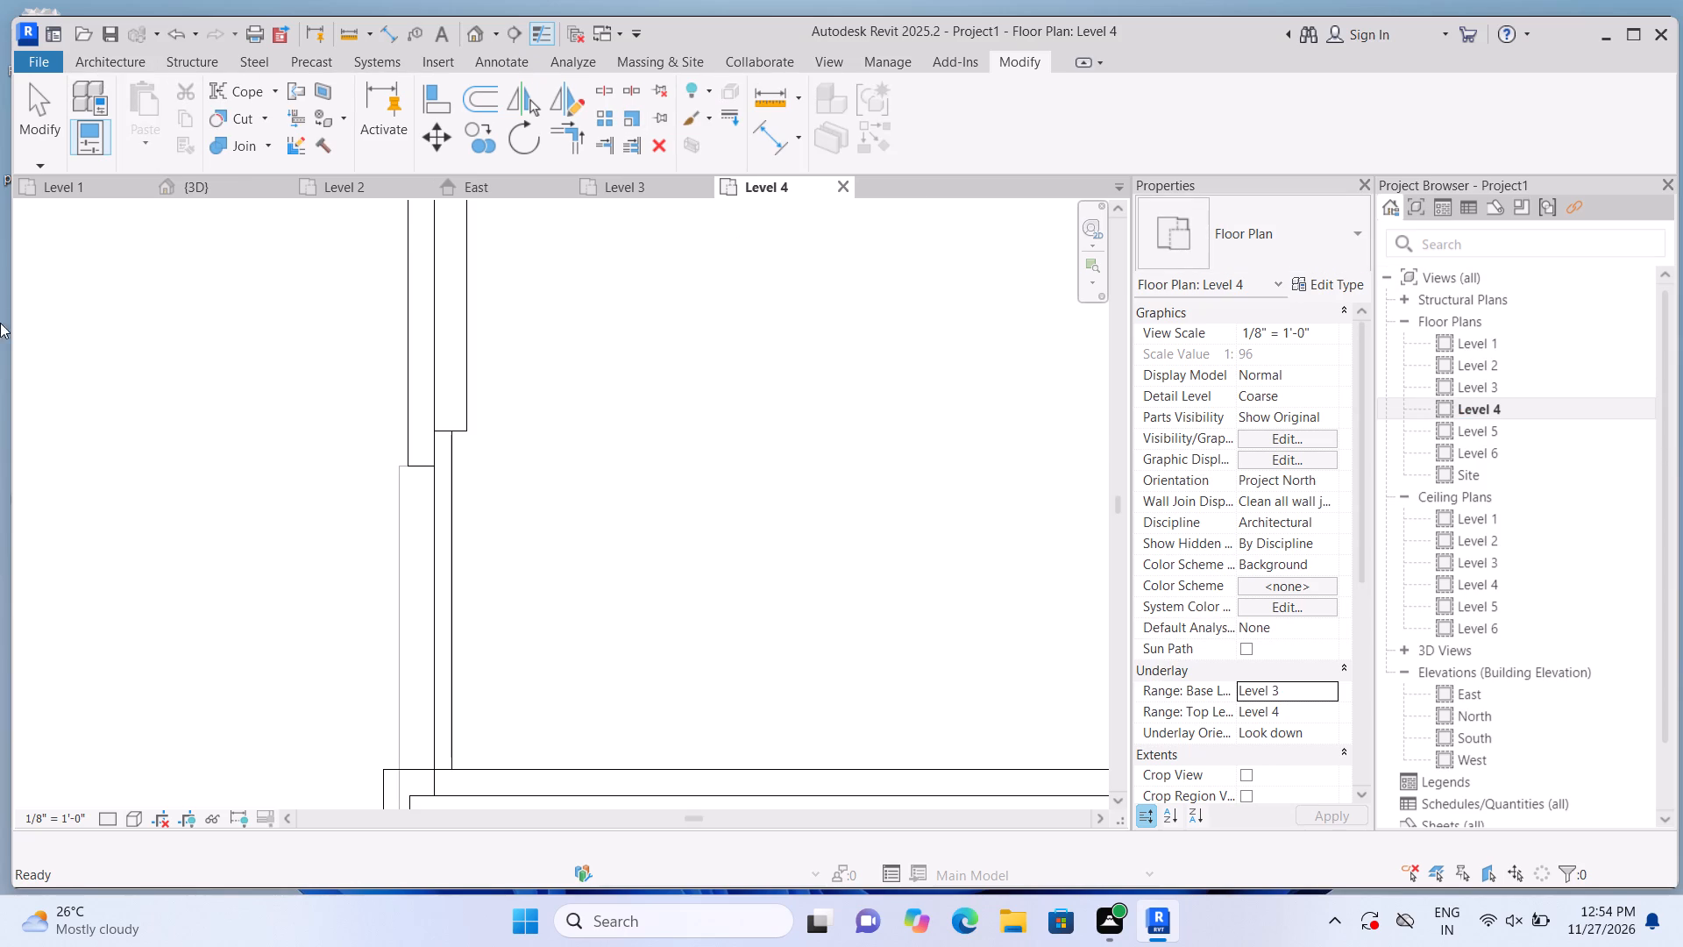
Draw a Curtain Wall 1 on Level 4 along the low roof-edge extrusion, from the raised extrusion's end to the upper-storey edge.
left_click(142, 60)
left_click(101, 103)
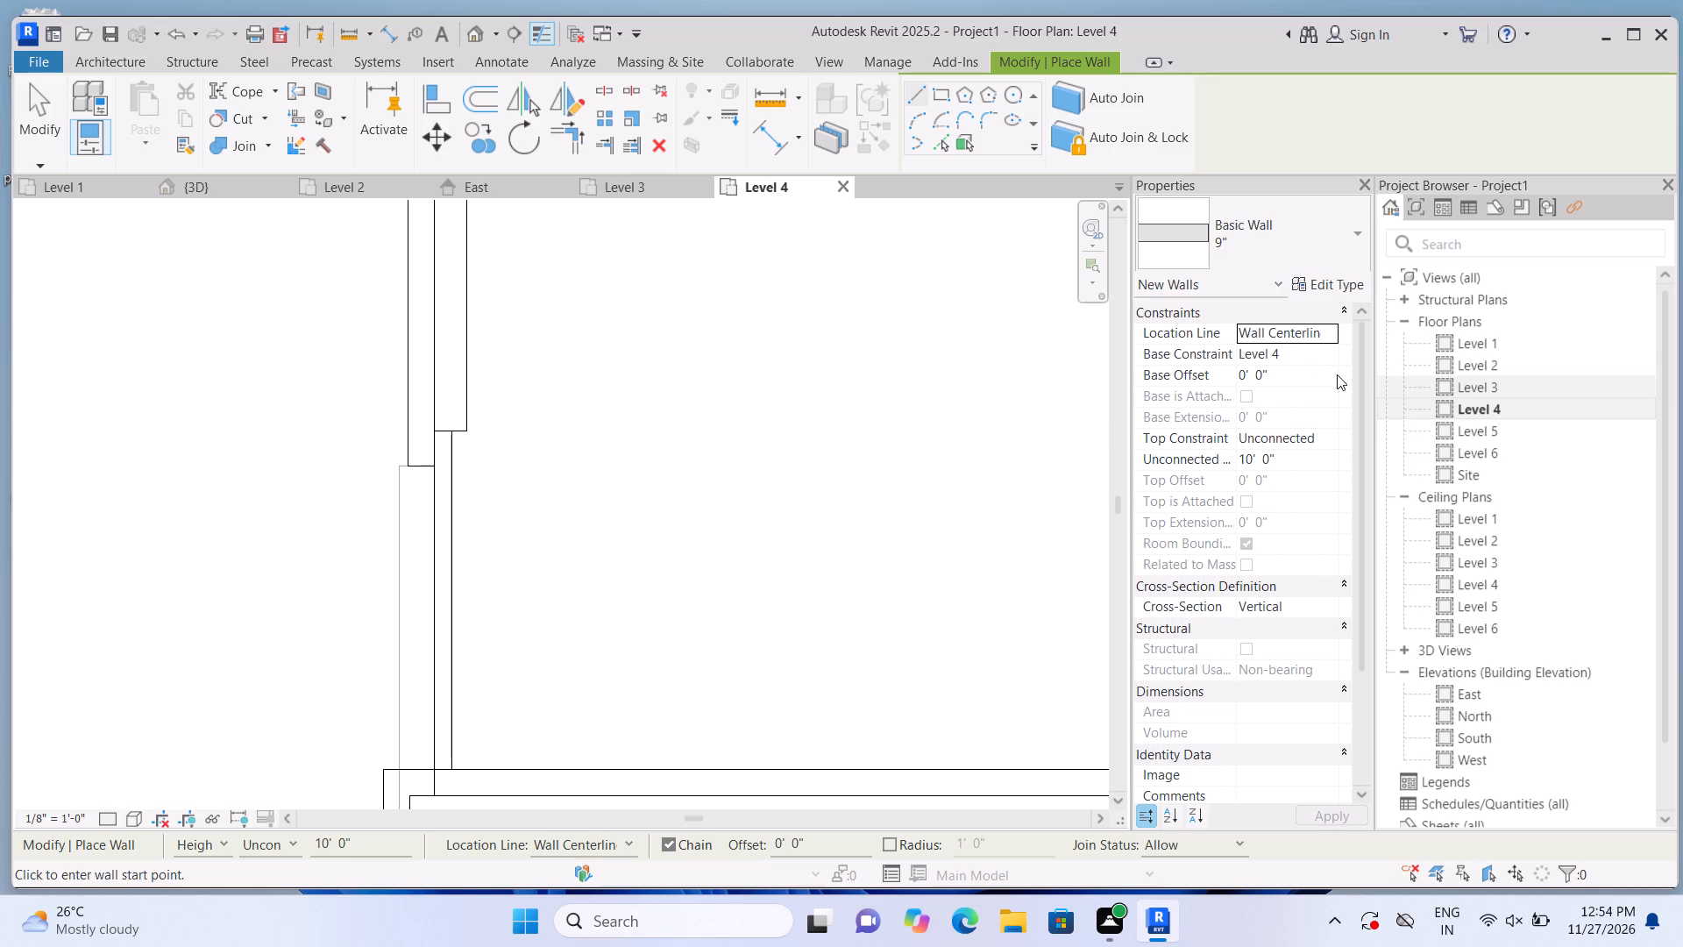
left_click(1354, 239)
scroll(1309, 436, "down", 7)
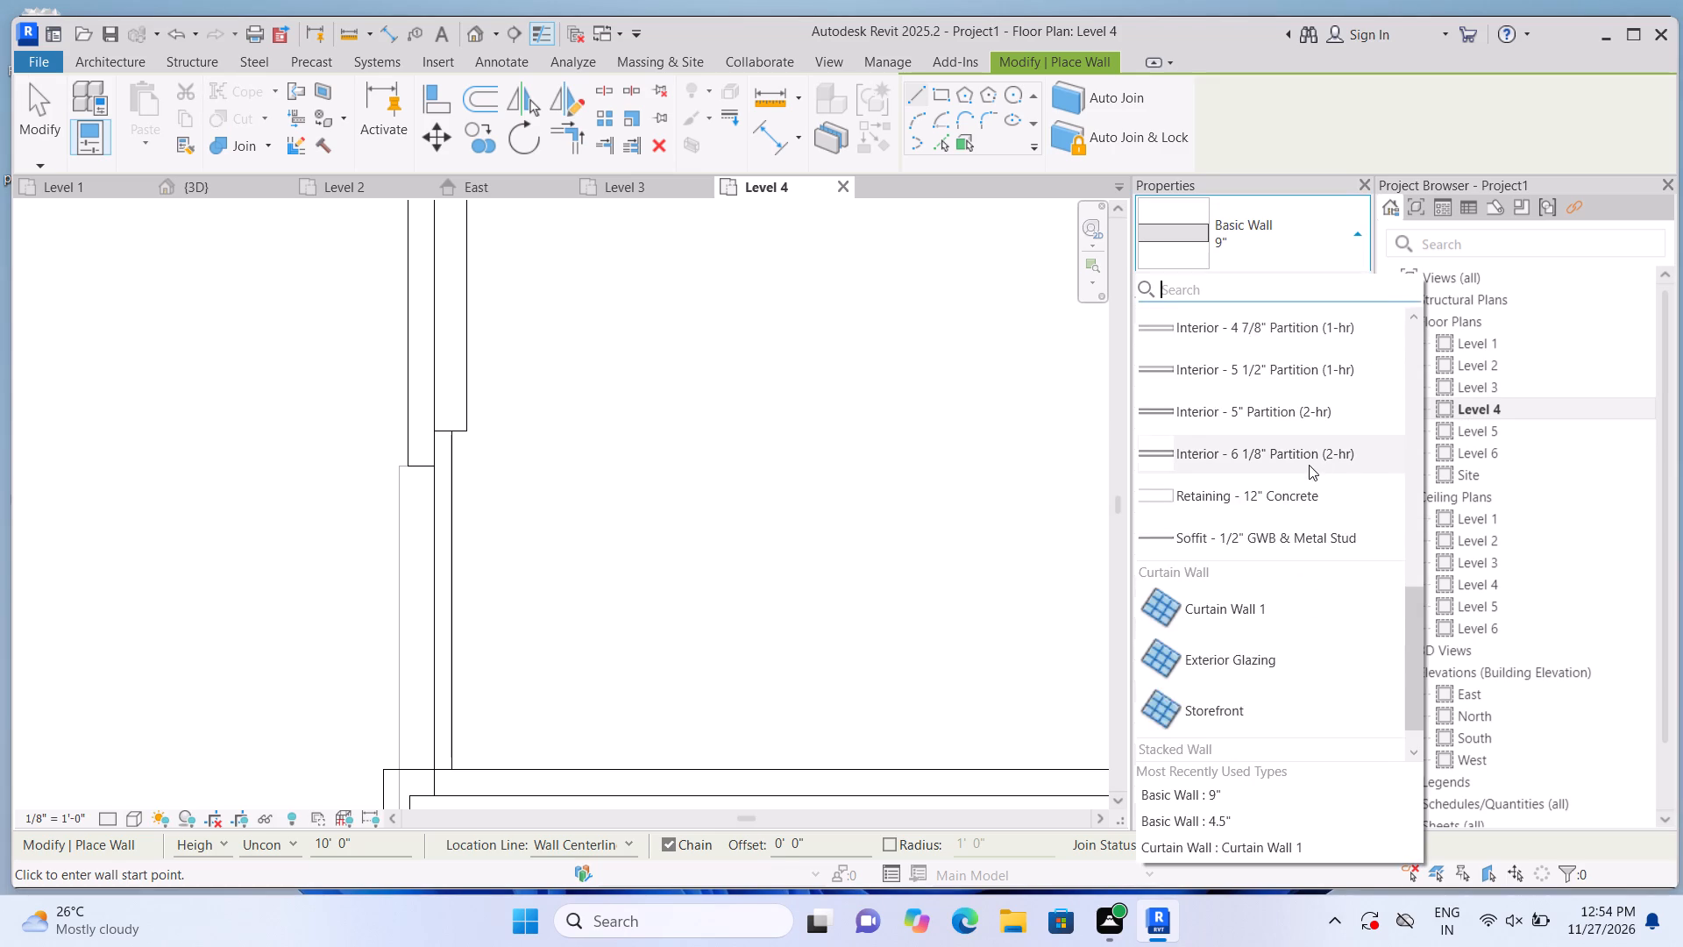
scroll(1309, 465, "down", 2)
left_click(1295, 570)
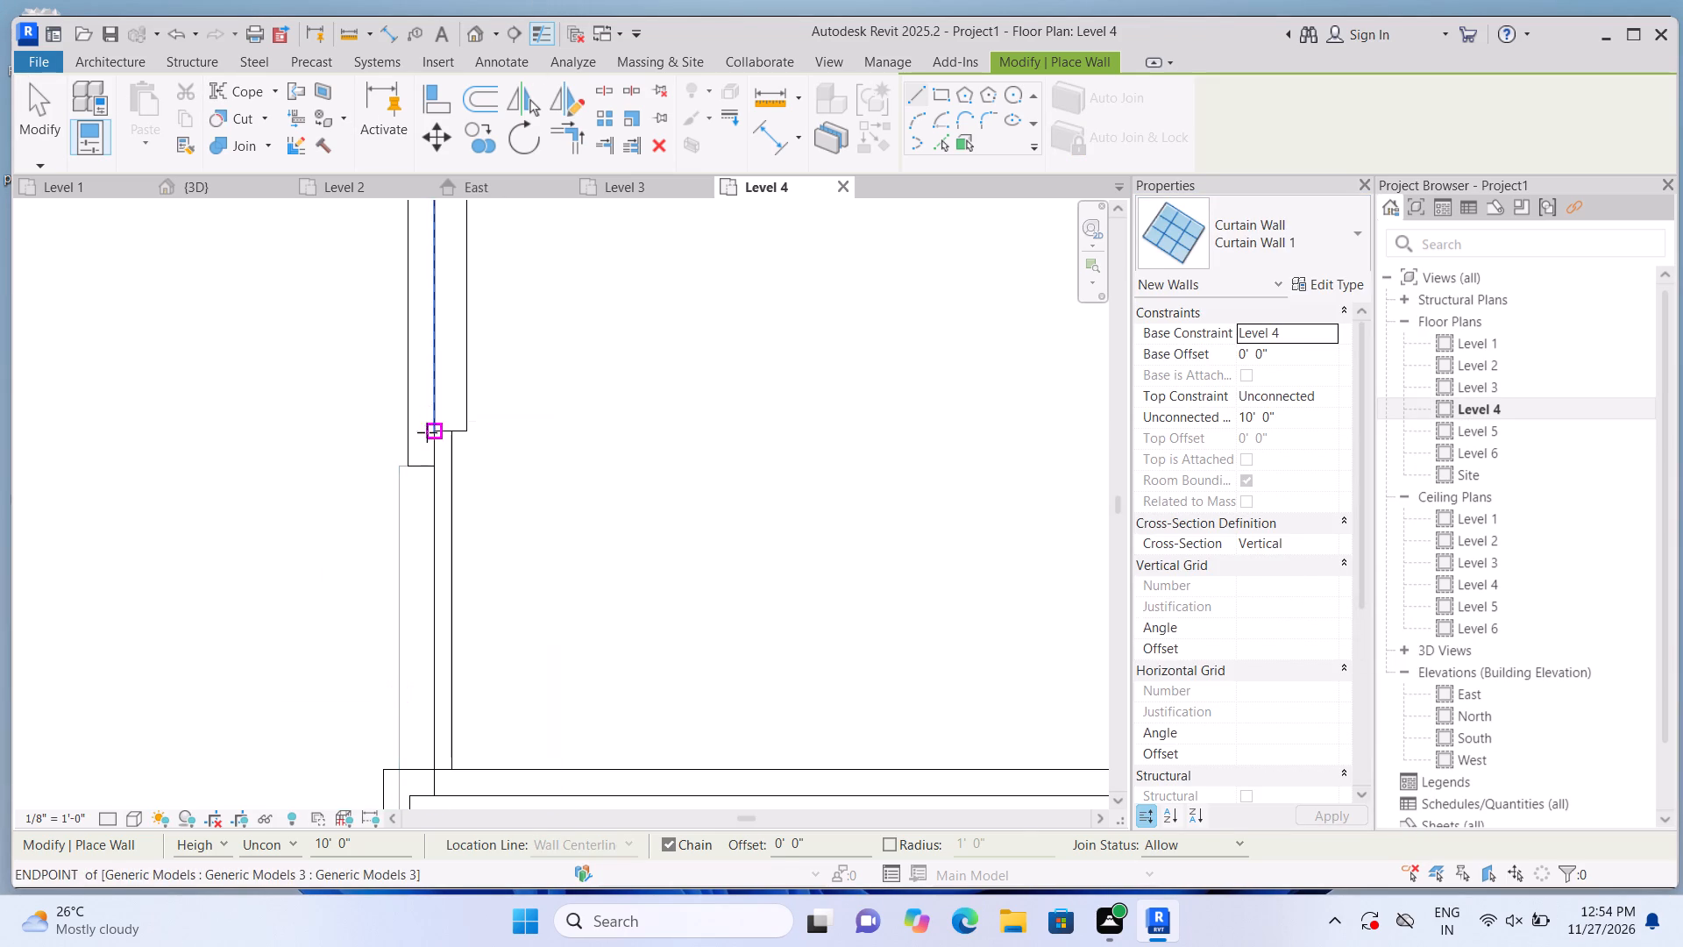
scroll(427, 439, "up", 10)
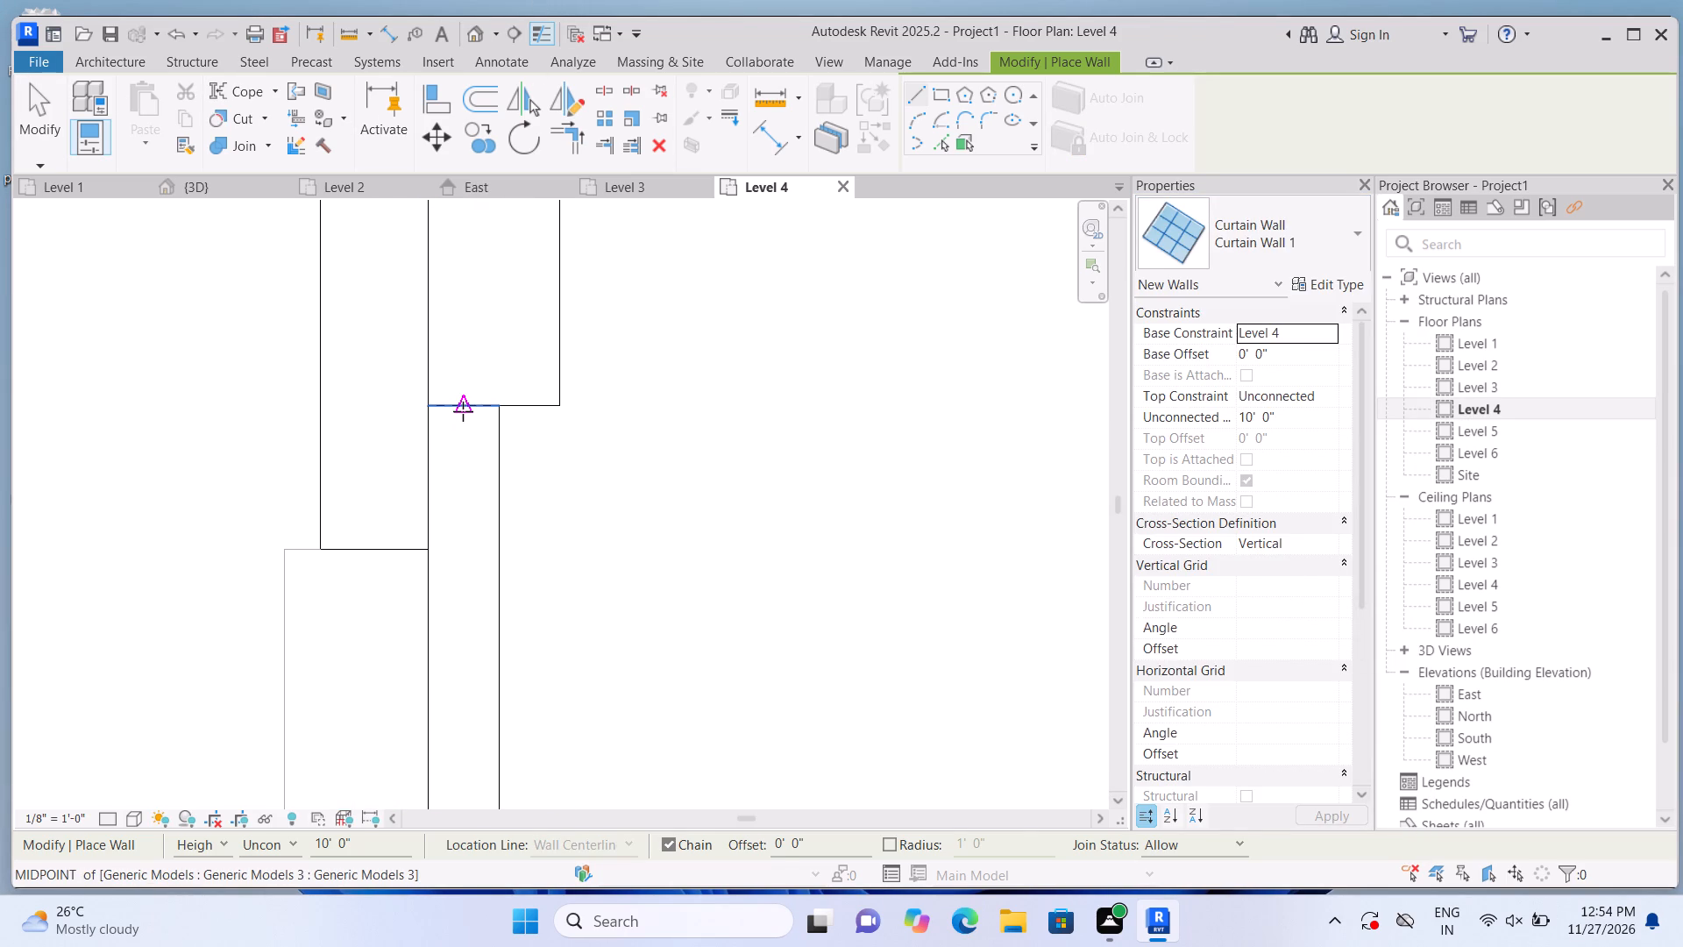
left_click(456, 409)
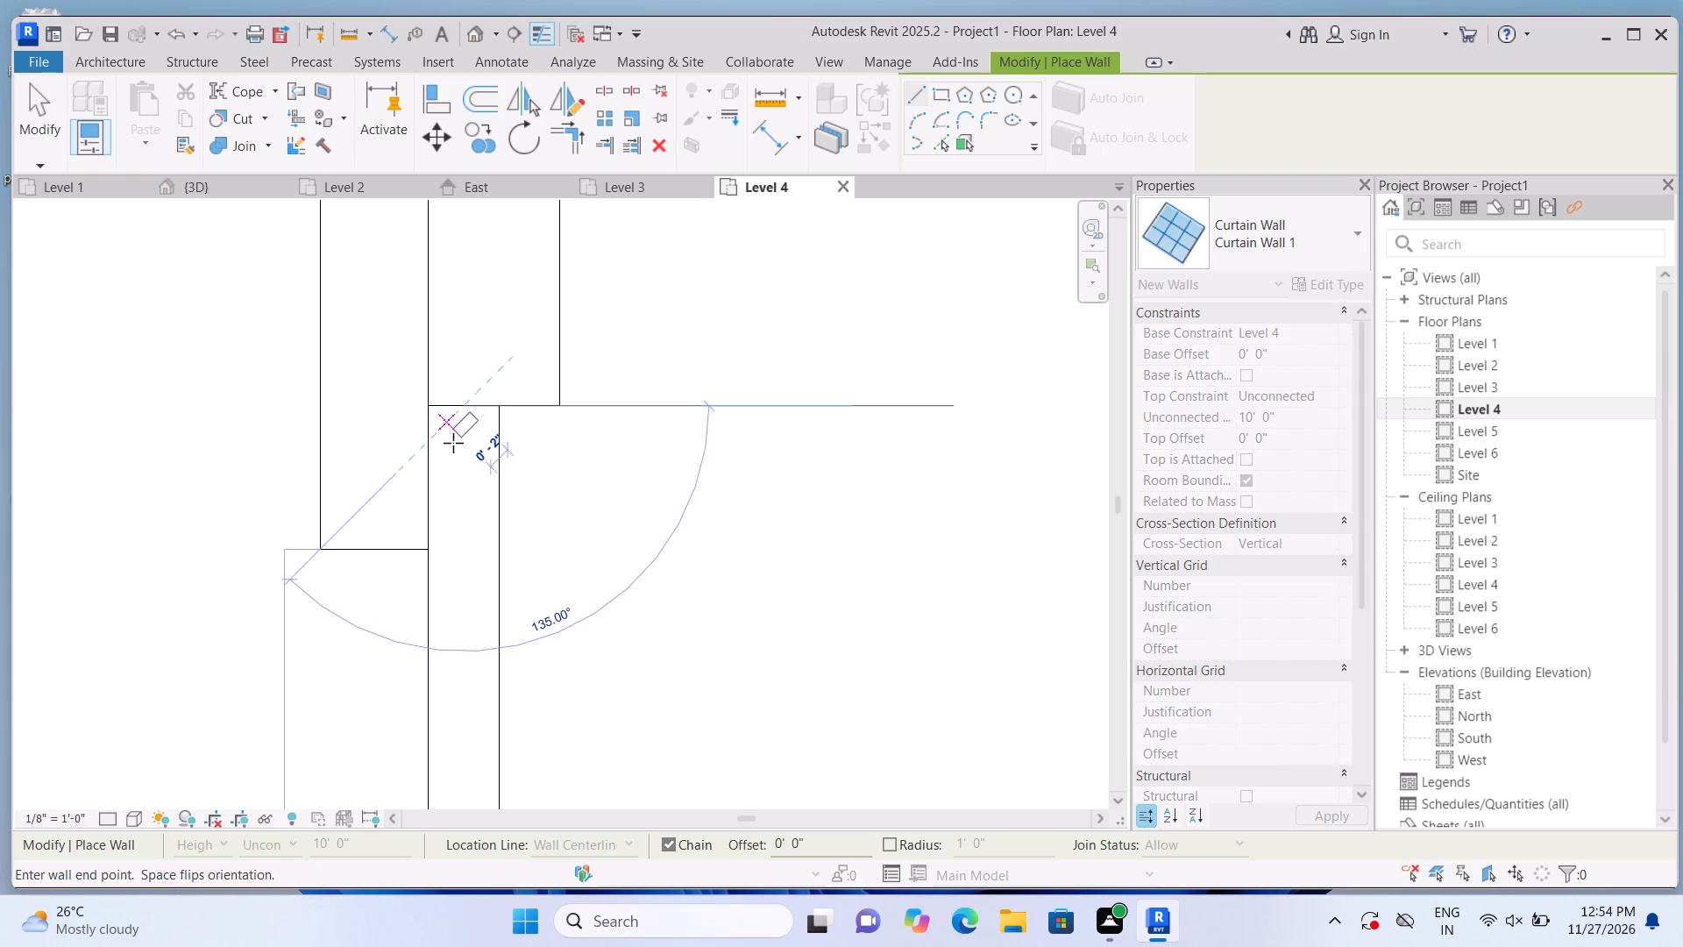
key("Escape")
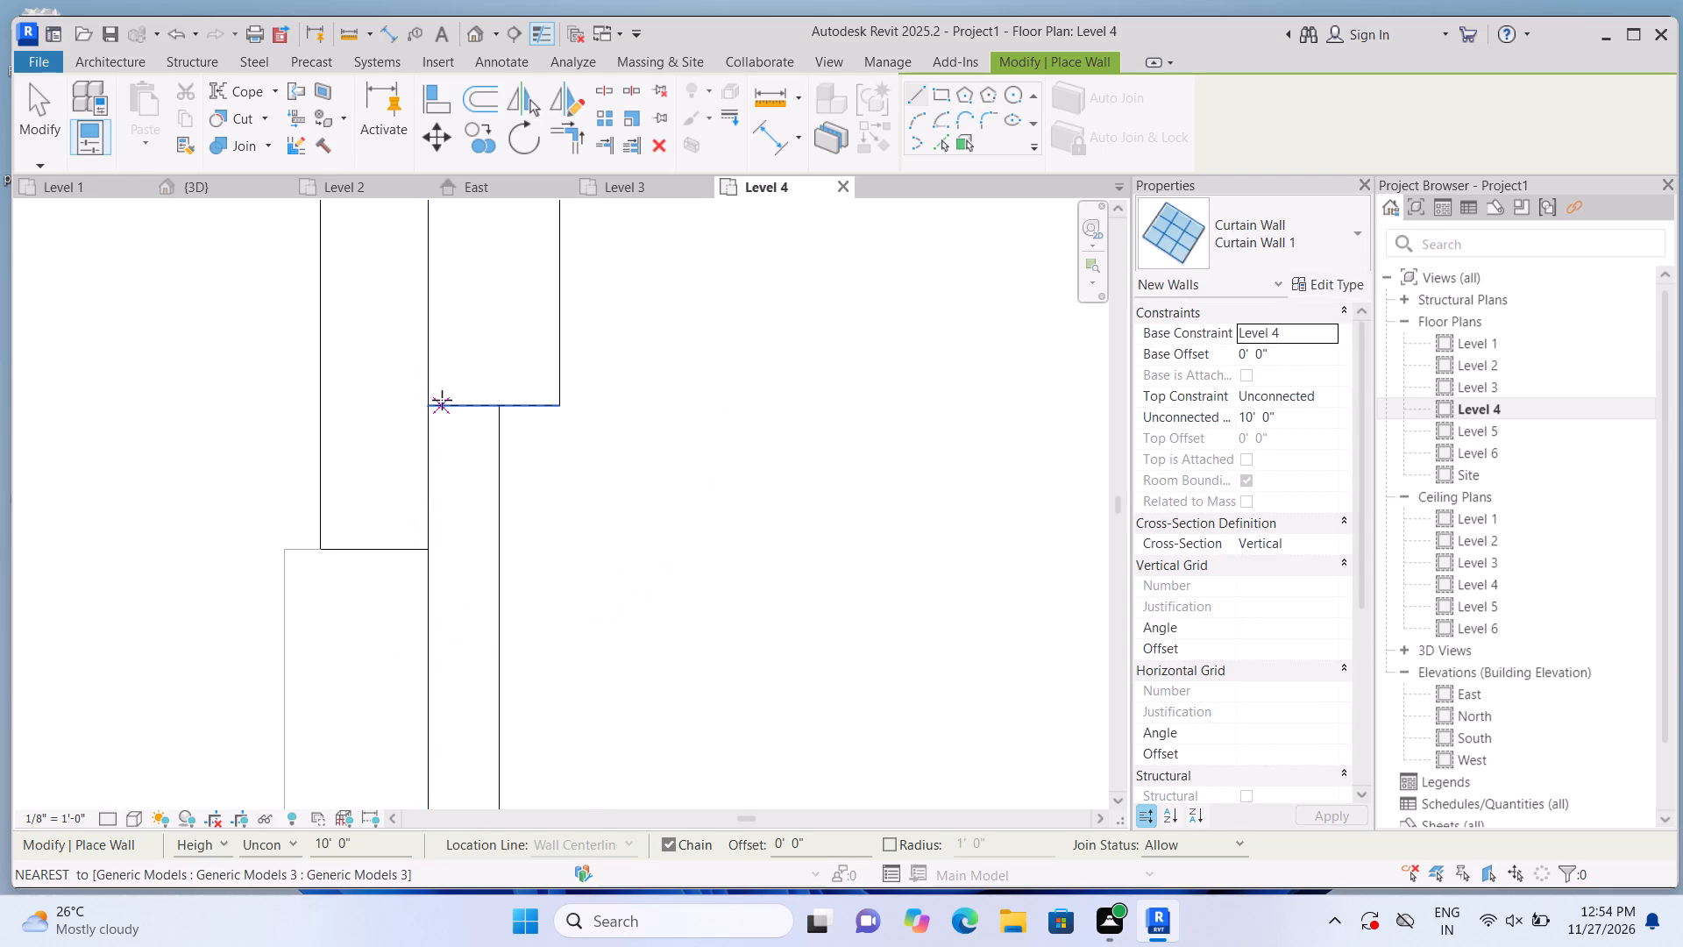
left_click(441, 402)
middle_click_drag(436, 593, 492, 375)
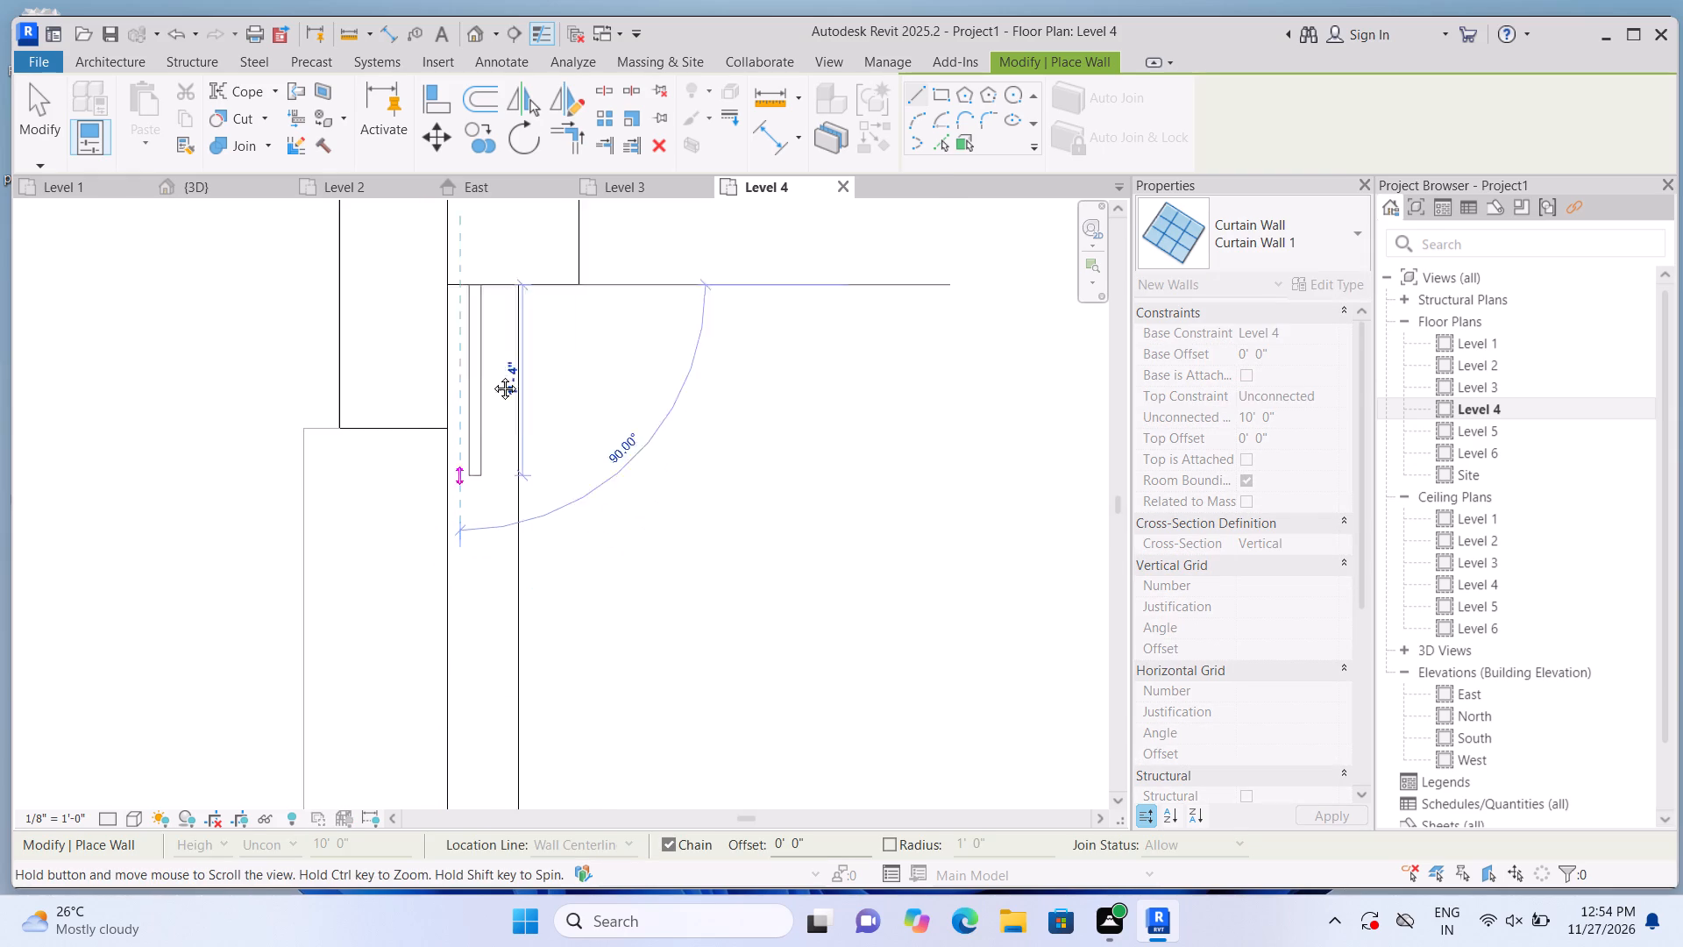
middle_click_drag(492, 375, 515, 316)
scroll(524, 260, "down", 9)
scroll(514, 586, "up", 7)
left_click(537, 651)
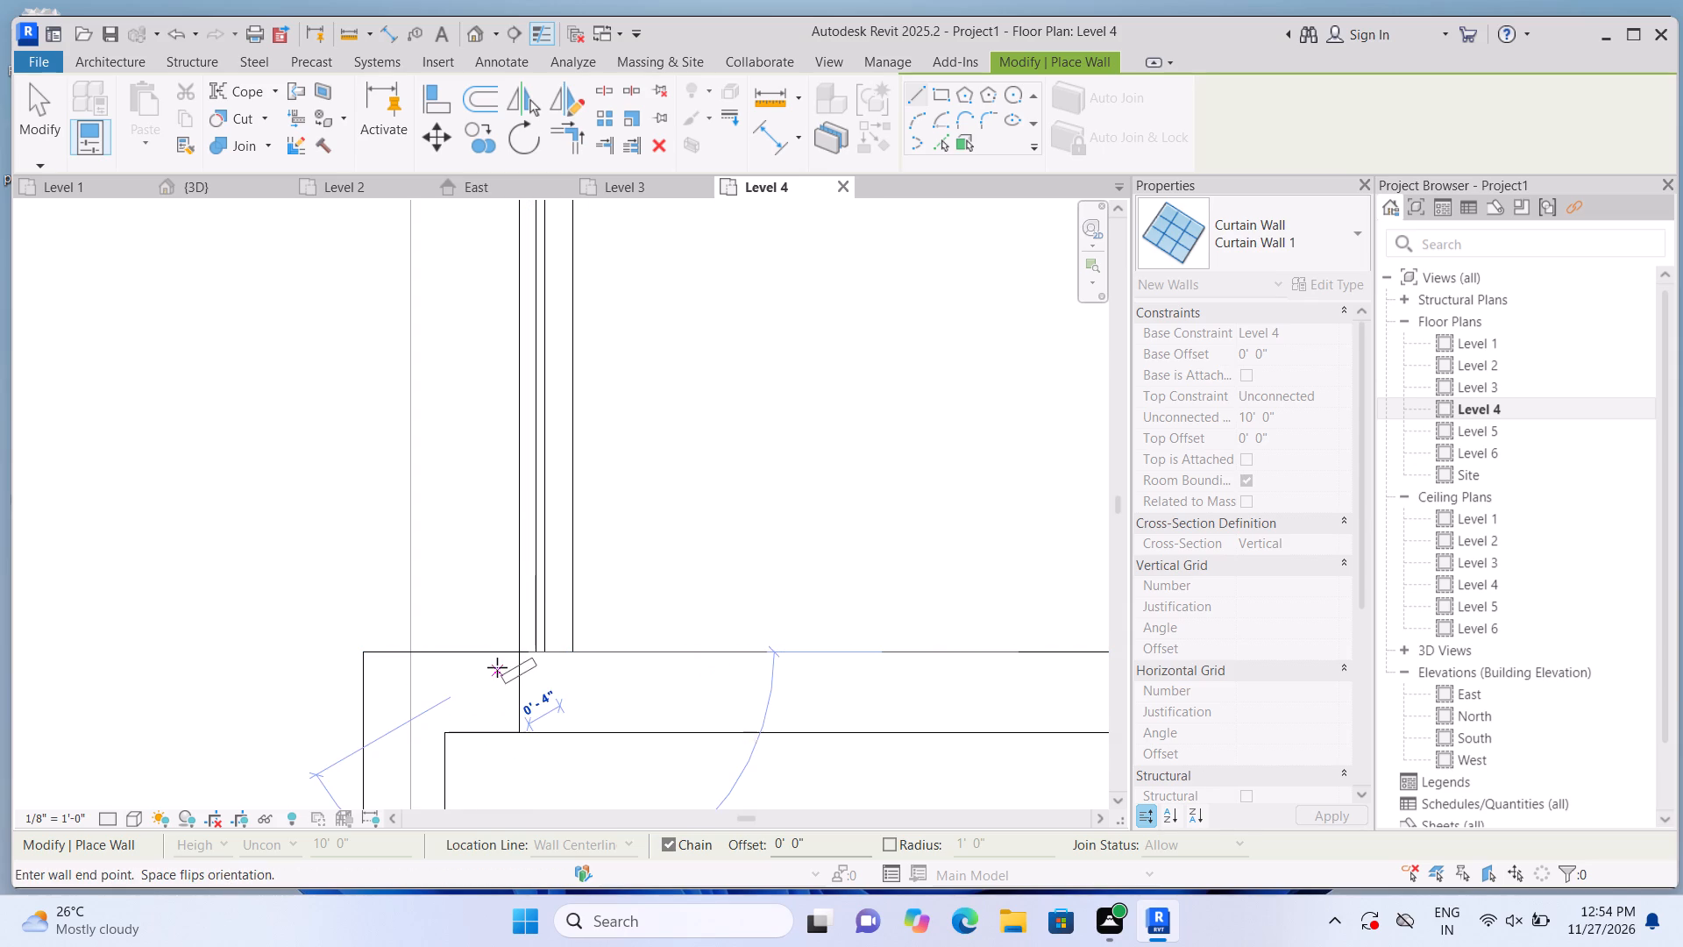
key("Escape")
scroll(588, 590, "down", 5)
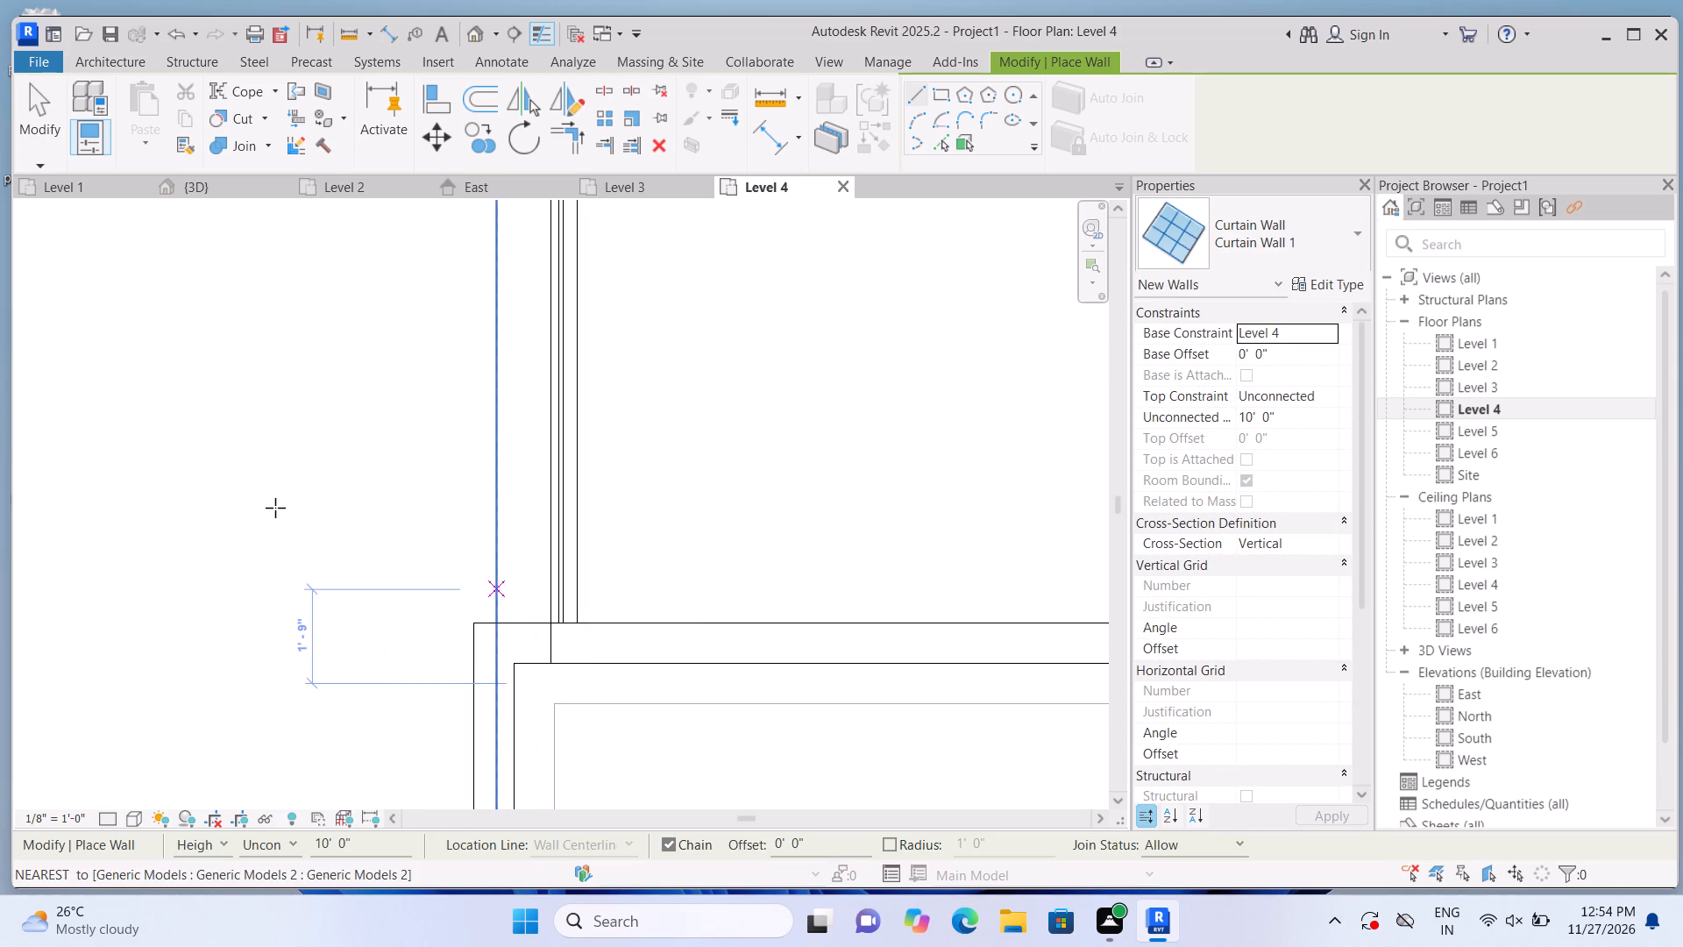
key("Escape")
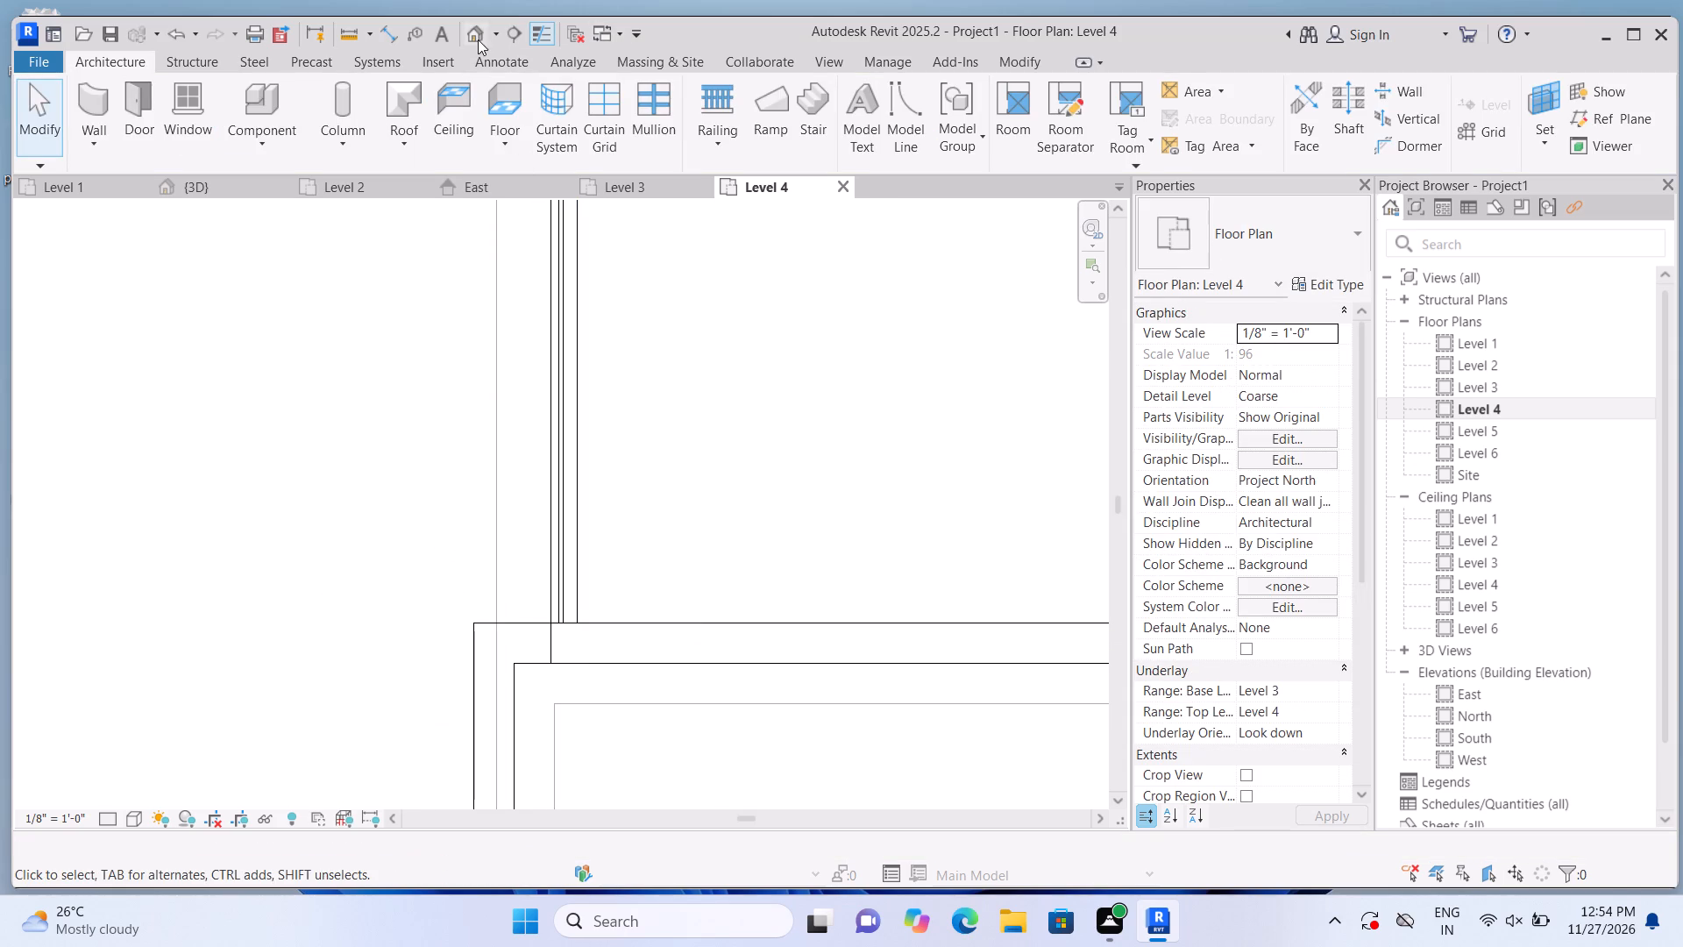
Delete the misplaced Level 4 curtain wall floating above the roof edge in the 3D view.
left_click(478, 39)
scroll(498, 443, "down", 3)
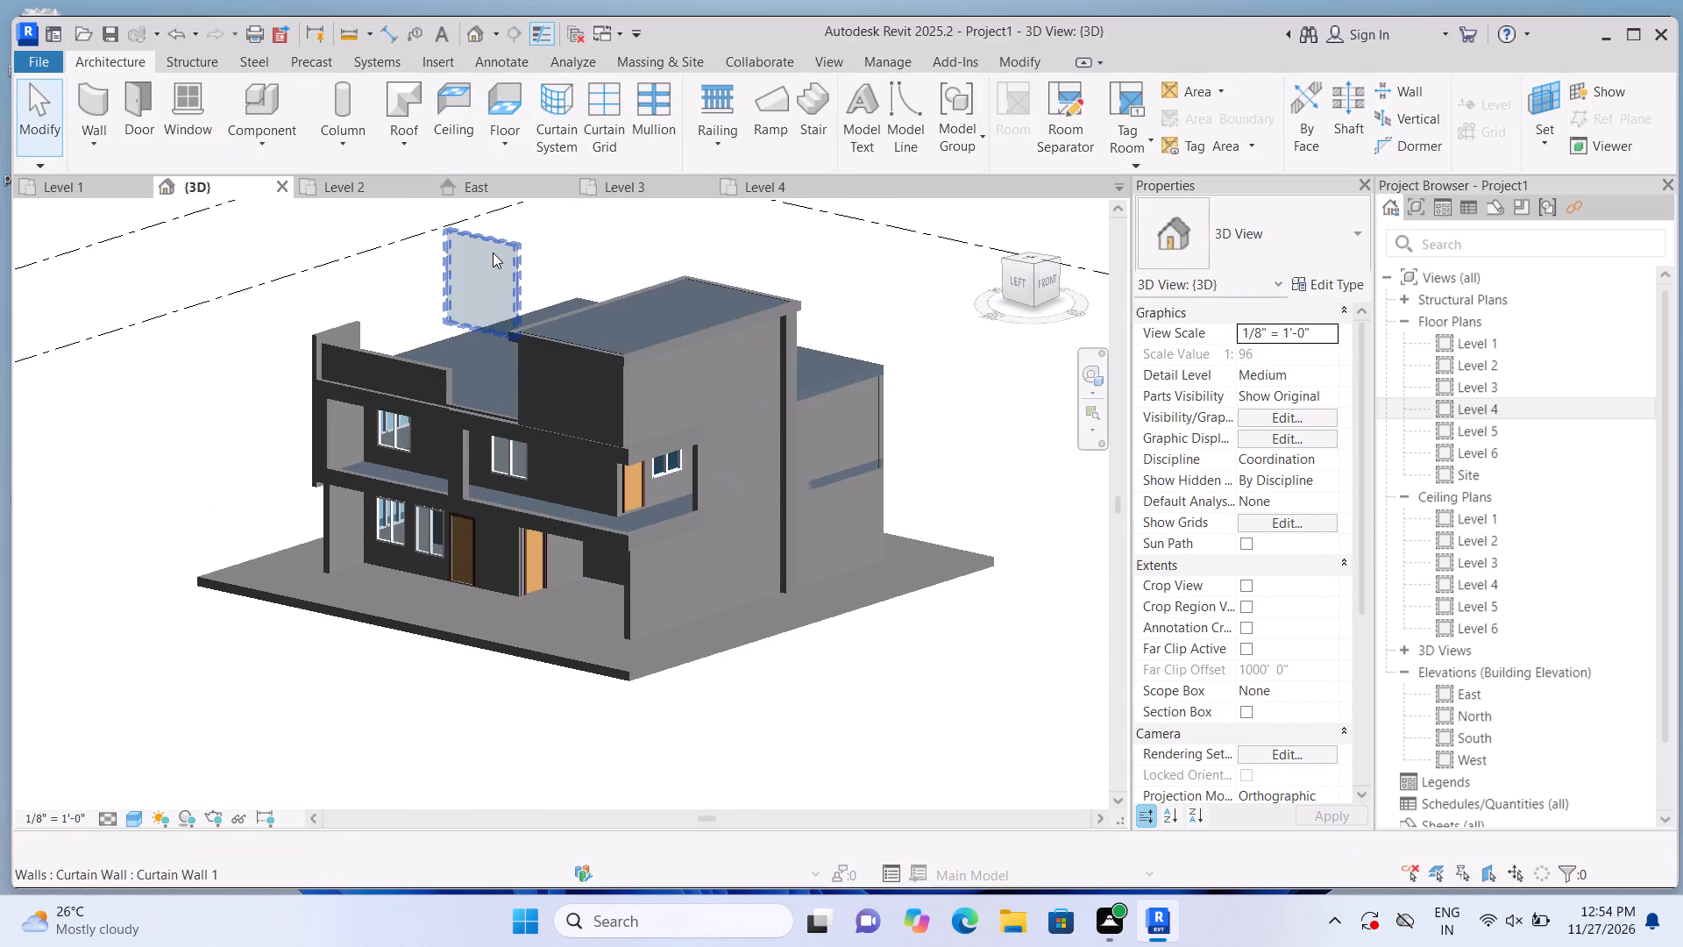
left_click(493, 253)
key("Delete")
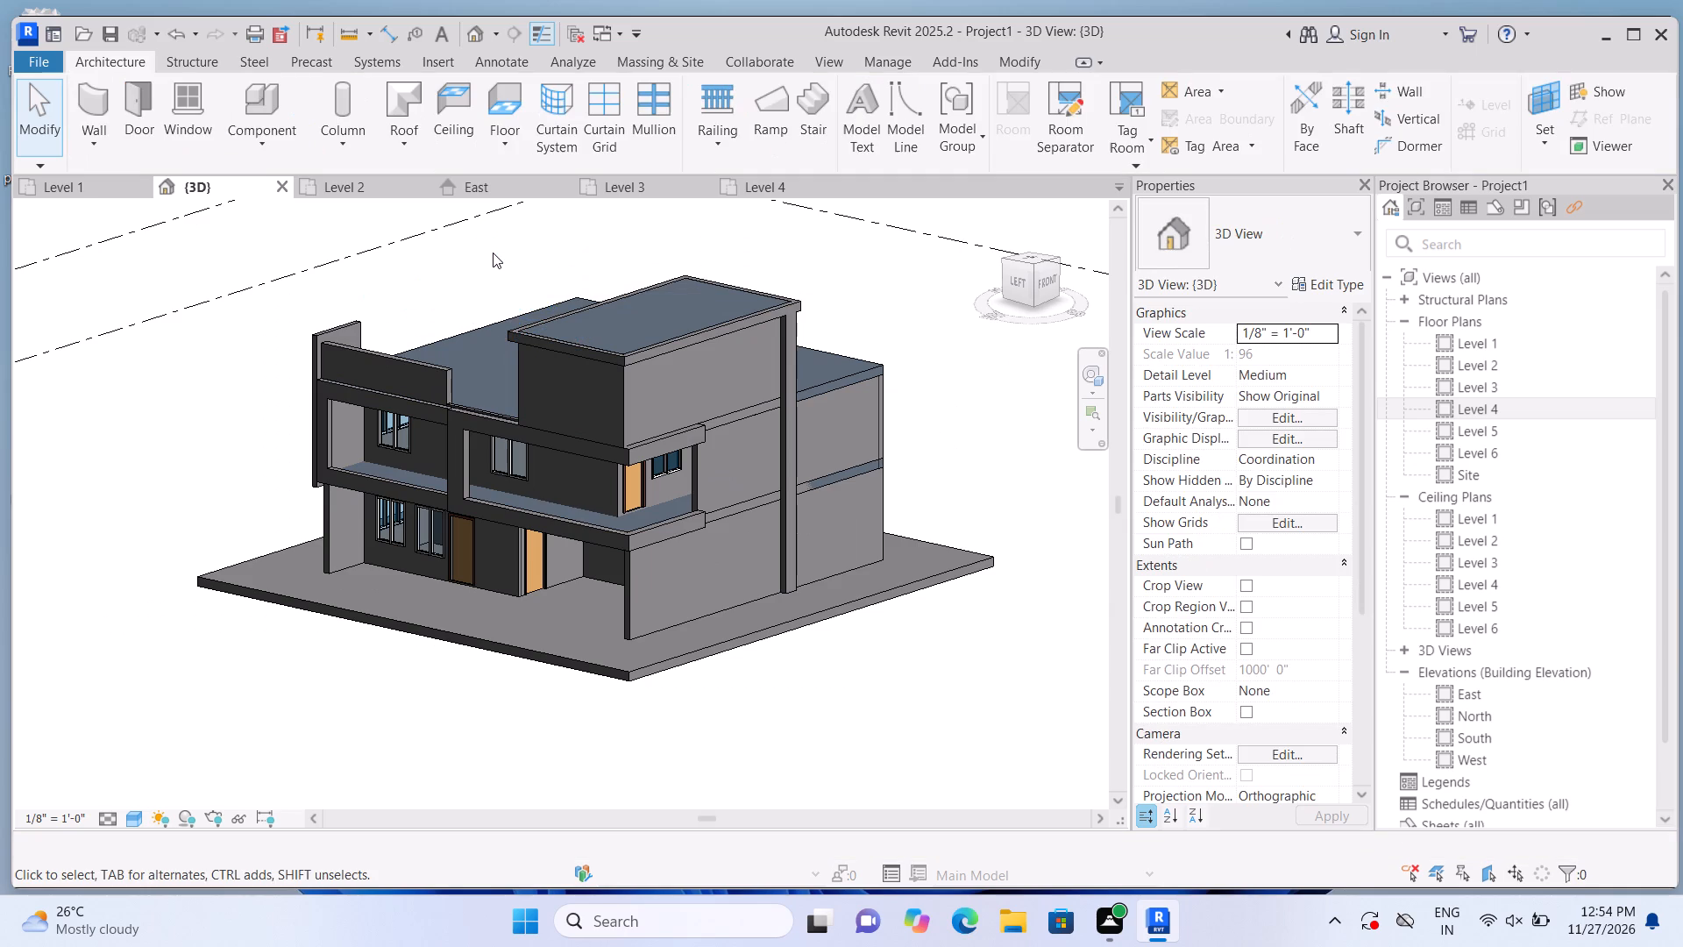
Open the Level 3 floor plan.
double_click(1447, 383)
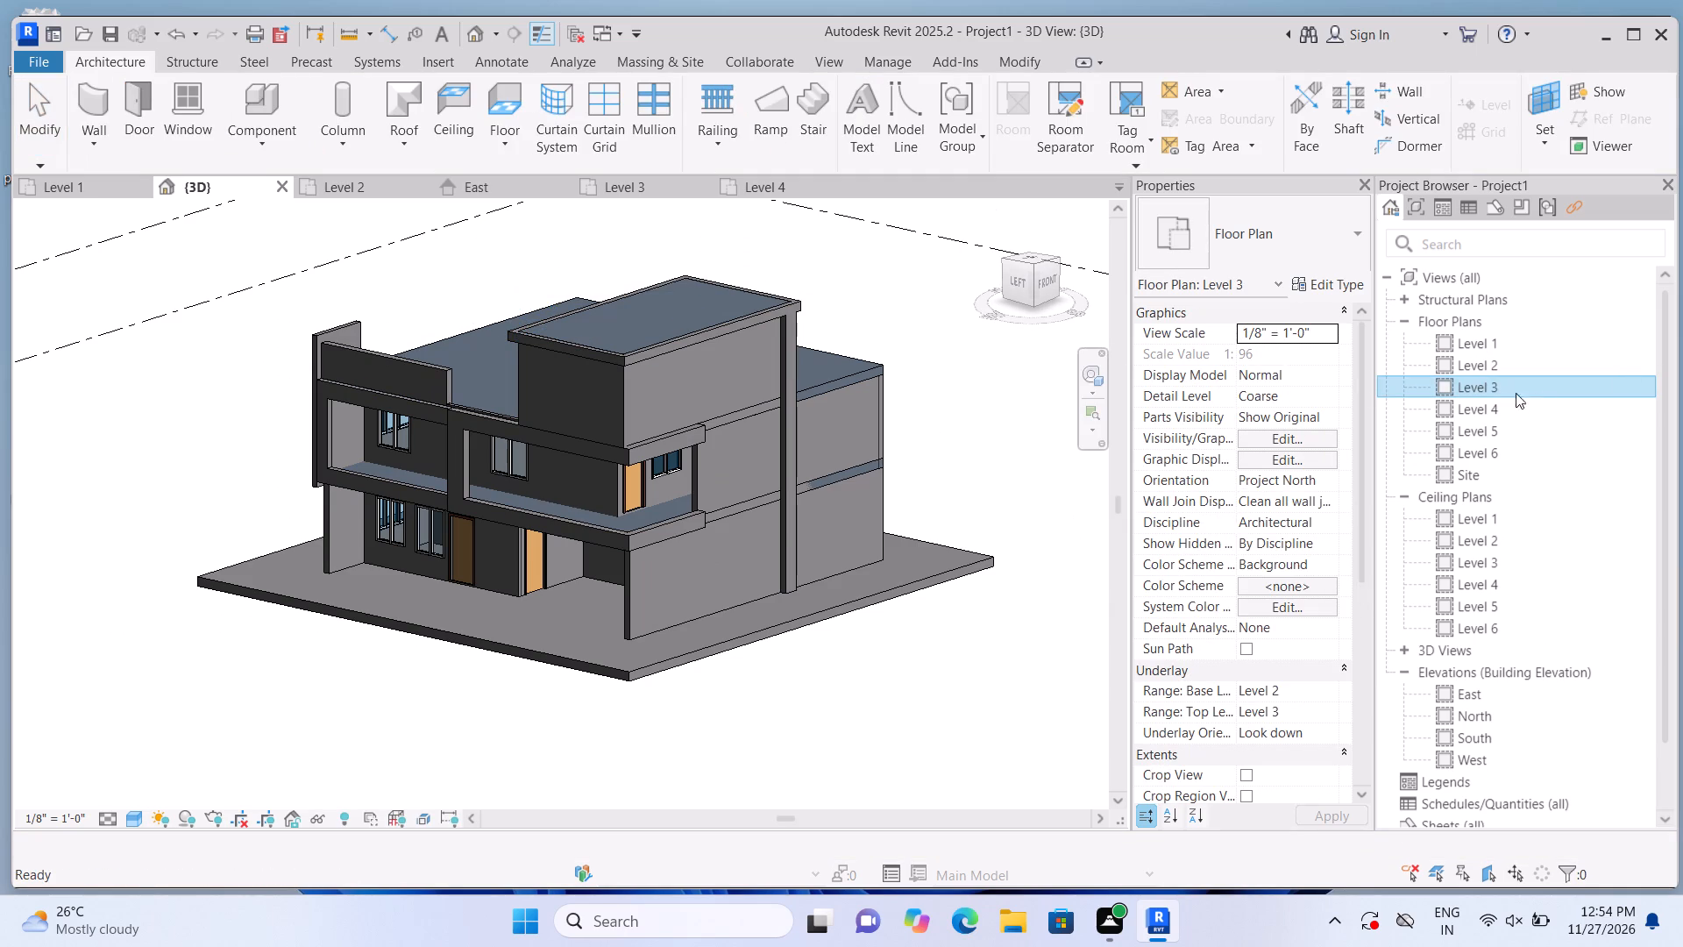
double_click(1444, 384)
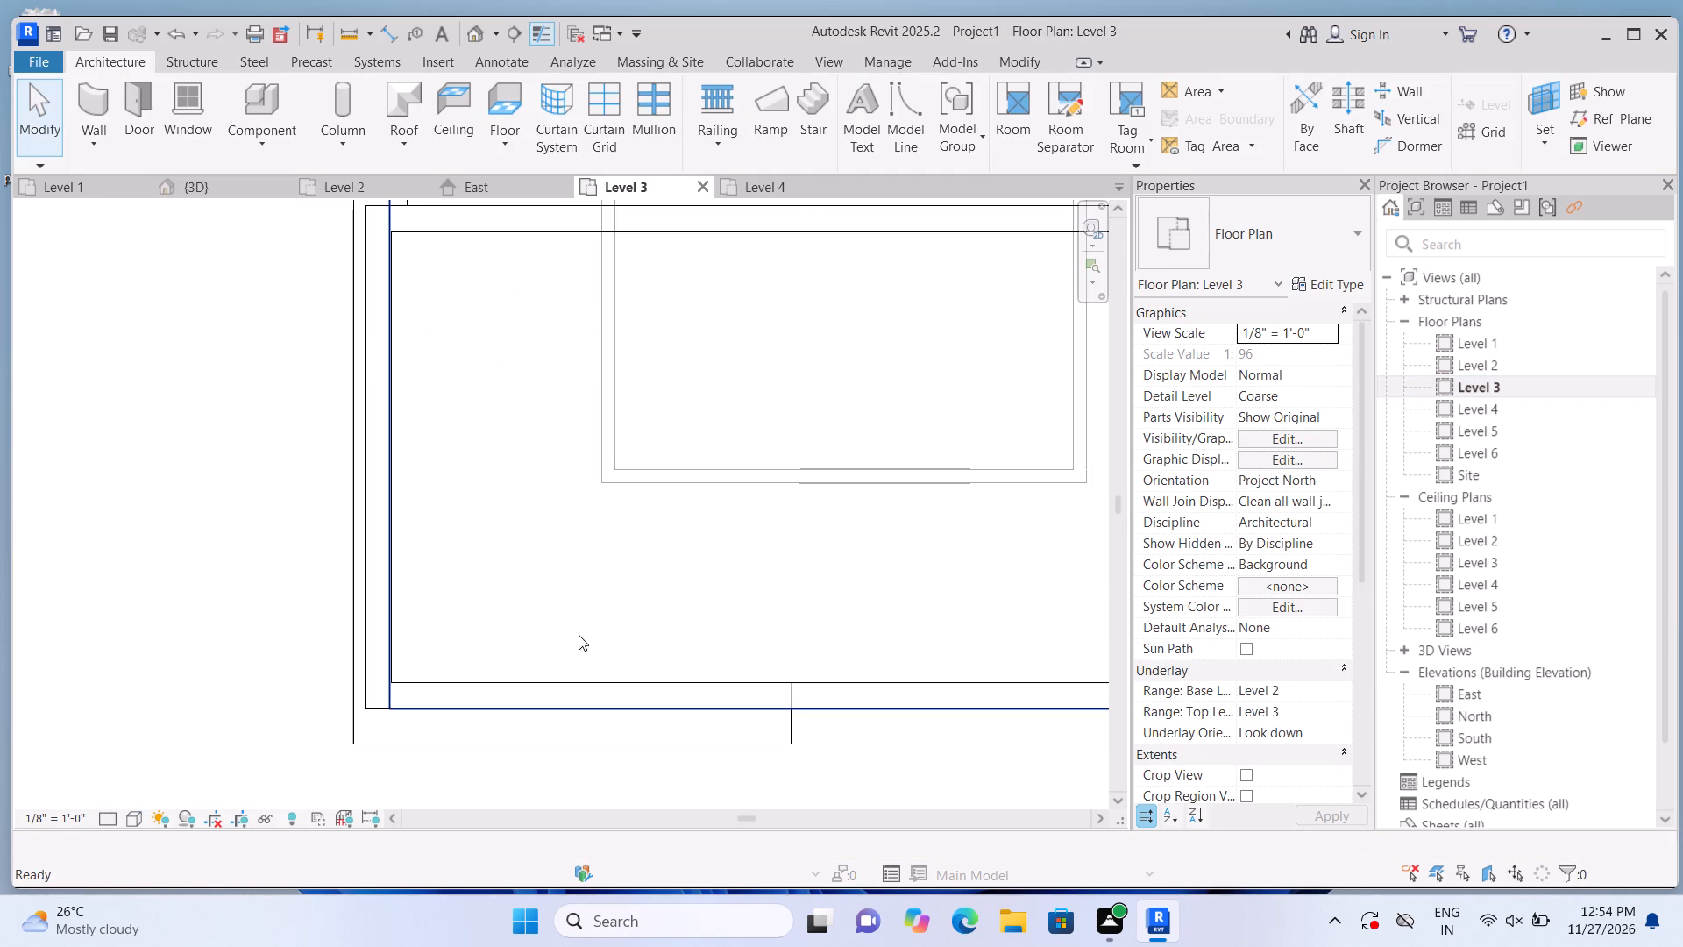
scroll(556, 623, "down", 4)
scroll(252, 523, "down", 3)
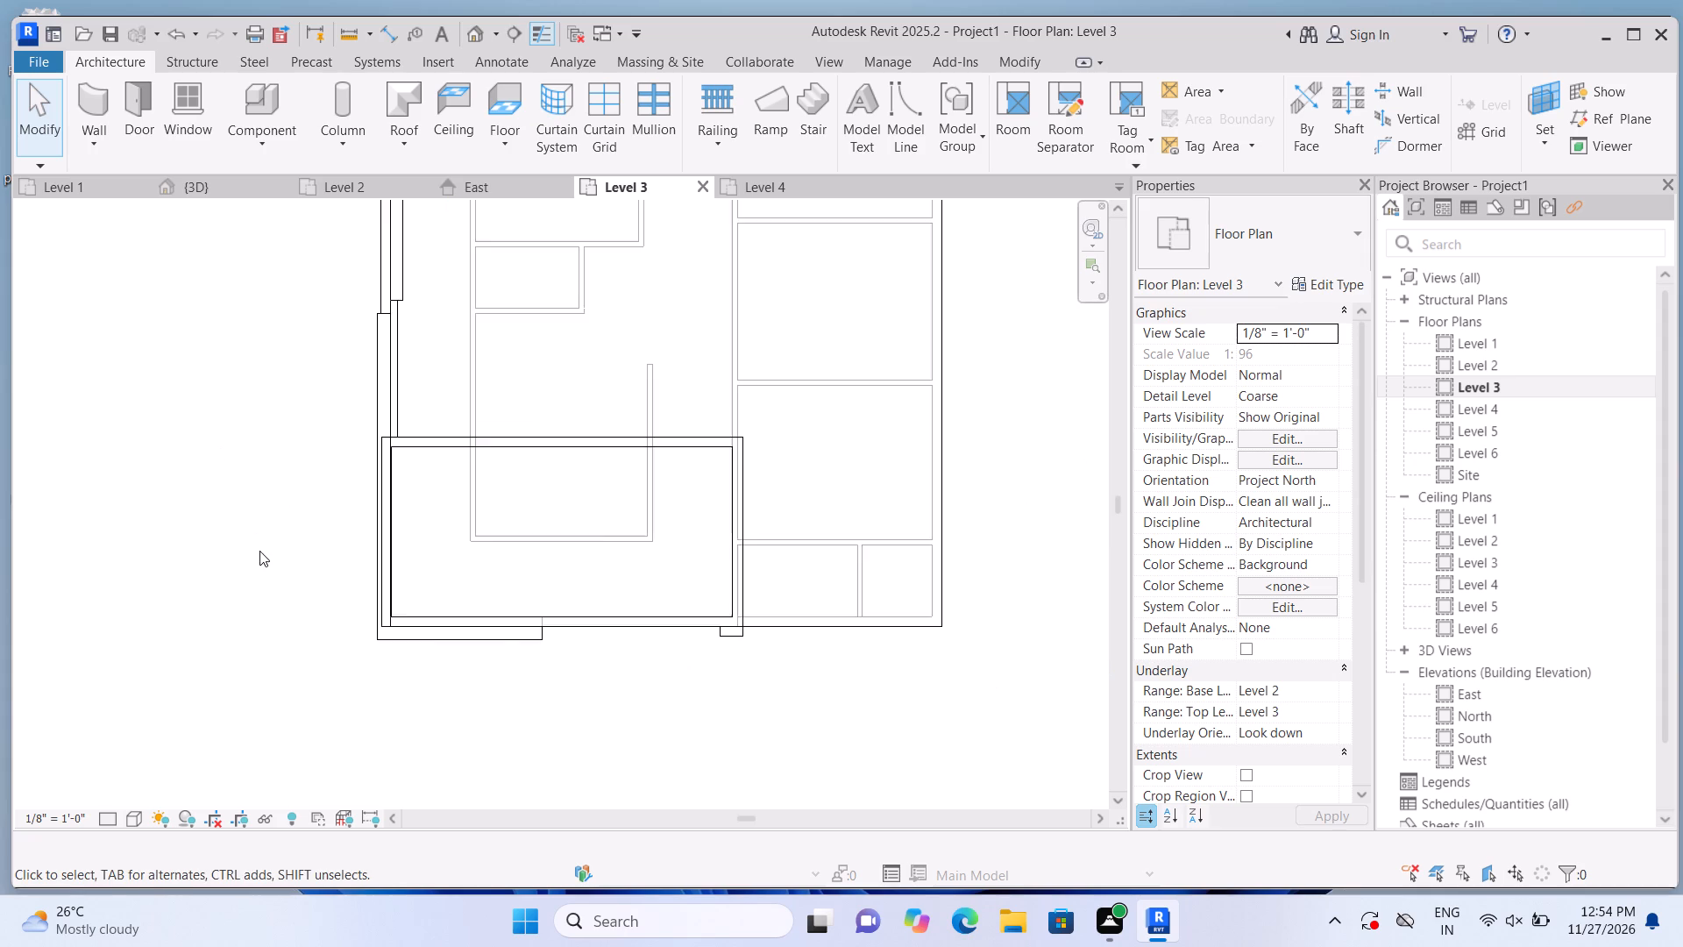
scroll(259, 551, "down", 2)
scroll(318, 371, "up", 6)
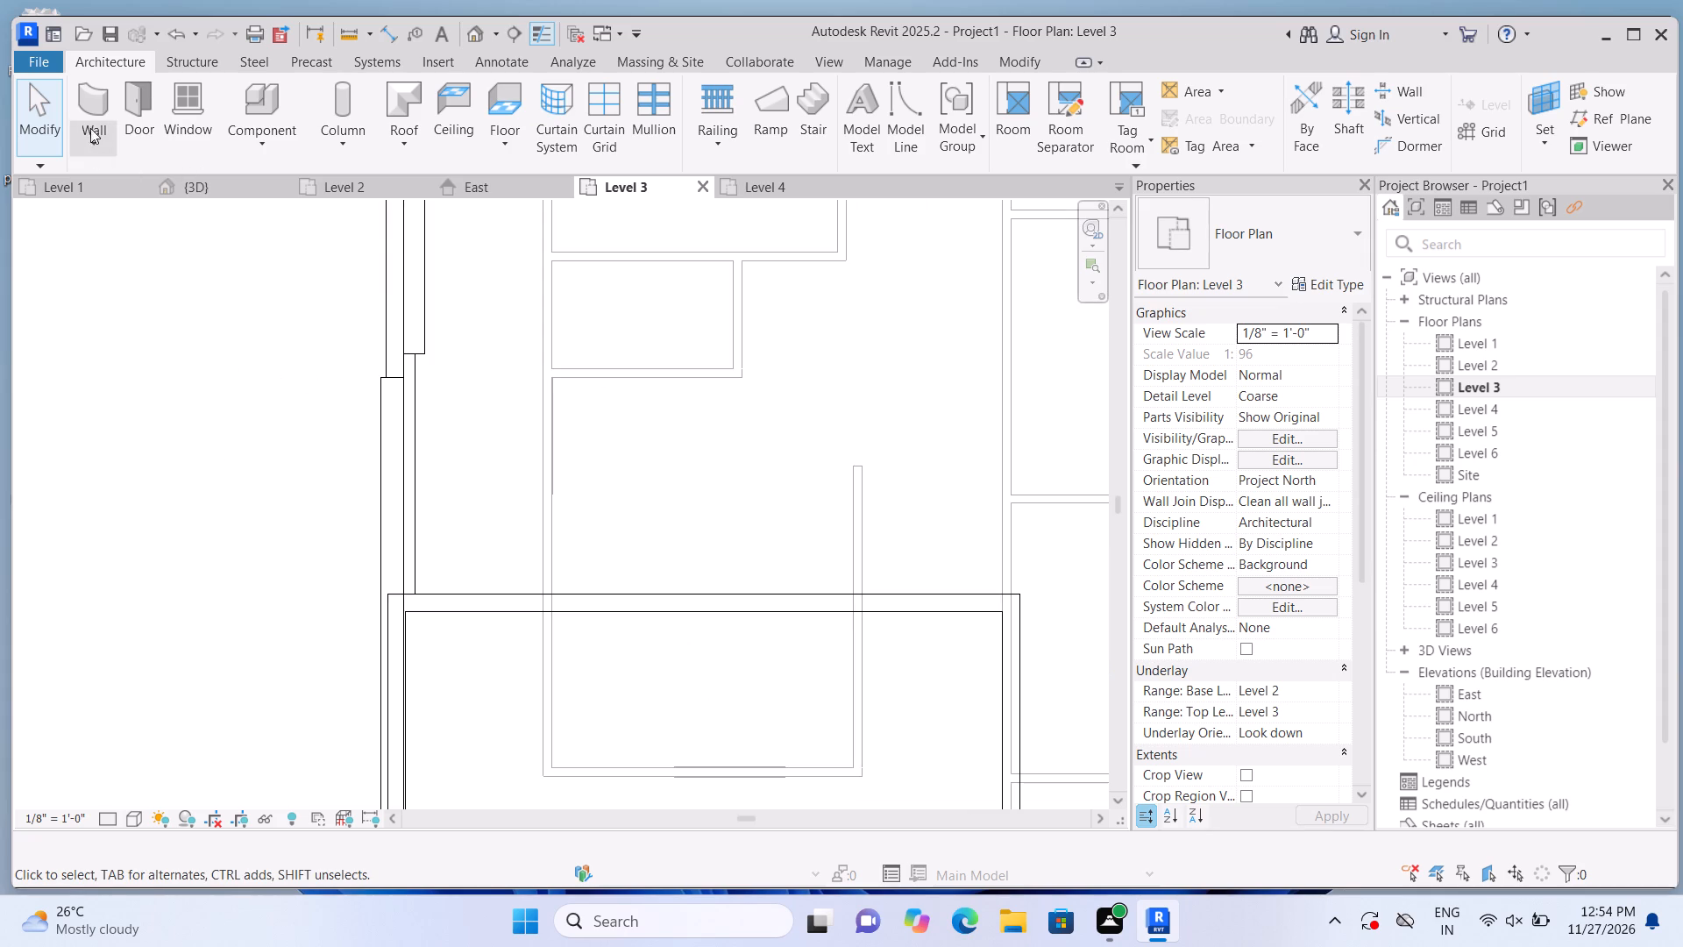
Draw a Curtain Wall 1 about 10'-4" long on Level 3 along the low roof edge, between the raised parapet's end and the upper-storey wall.
left_click(96, 105)
scroll(407, 367, "up", 2)
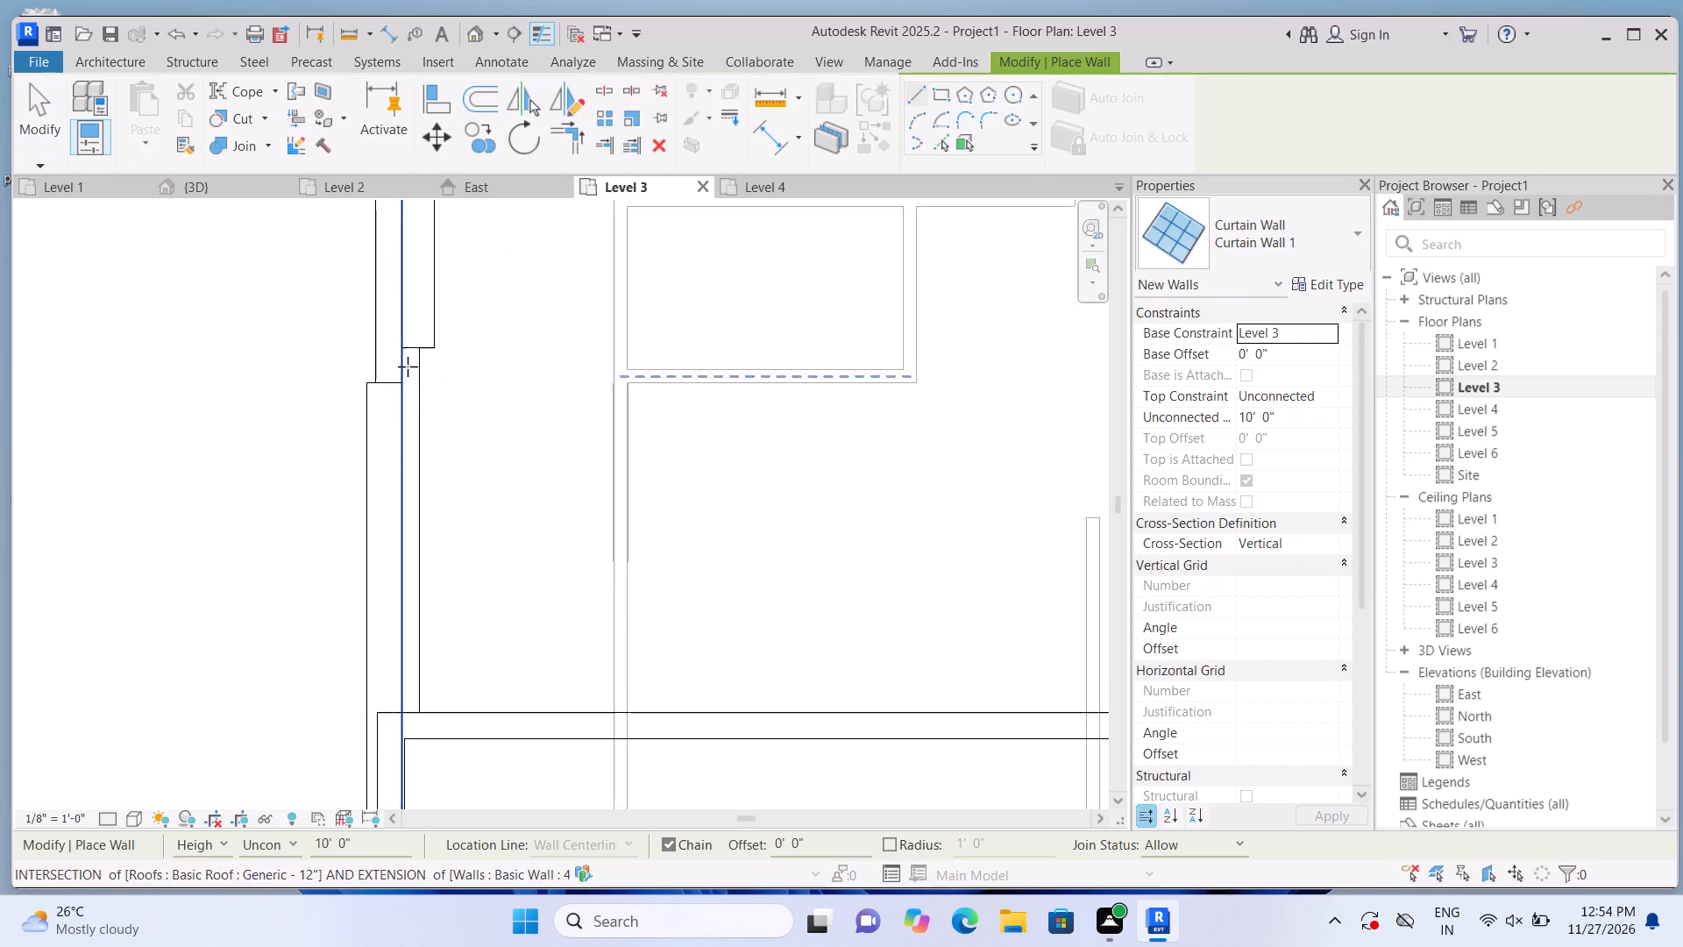
scroll(408, 367, "up", 13)
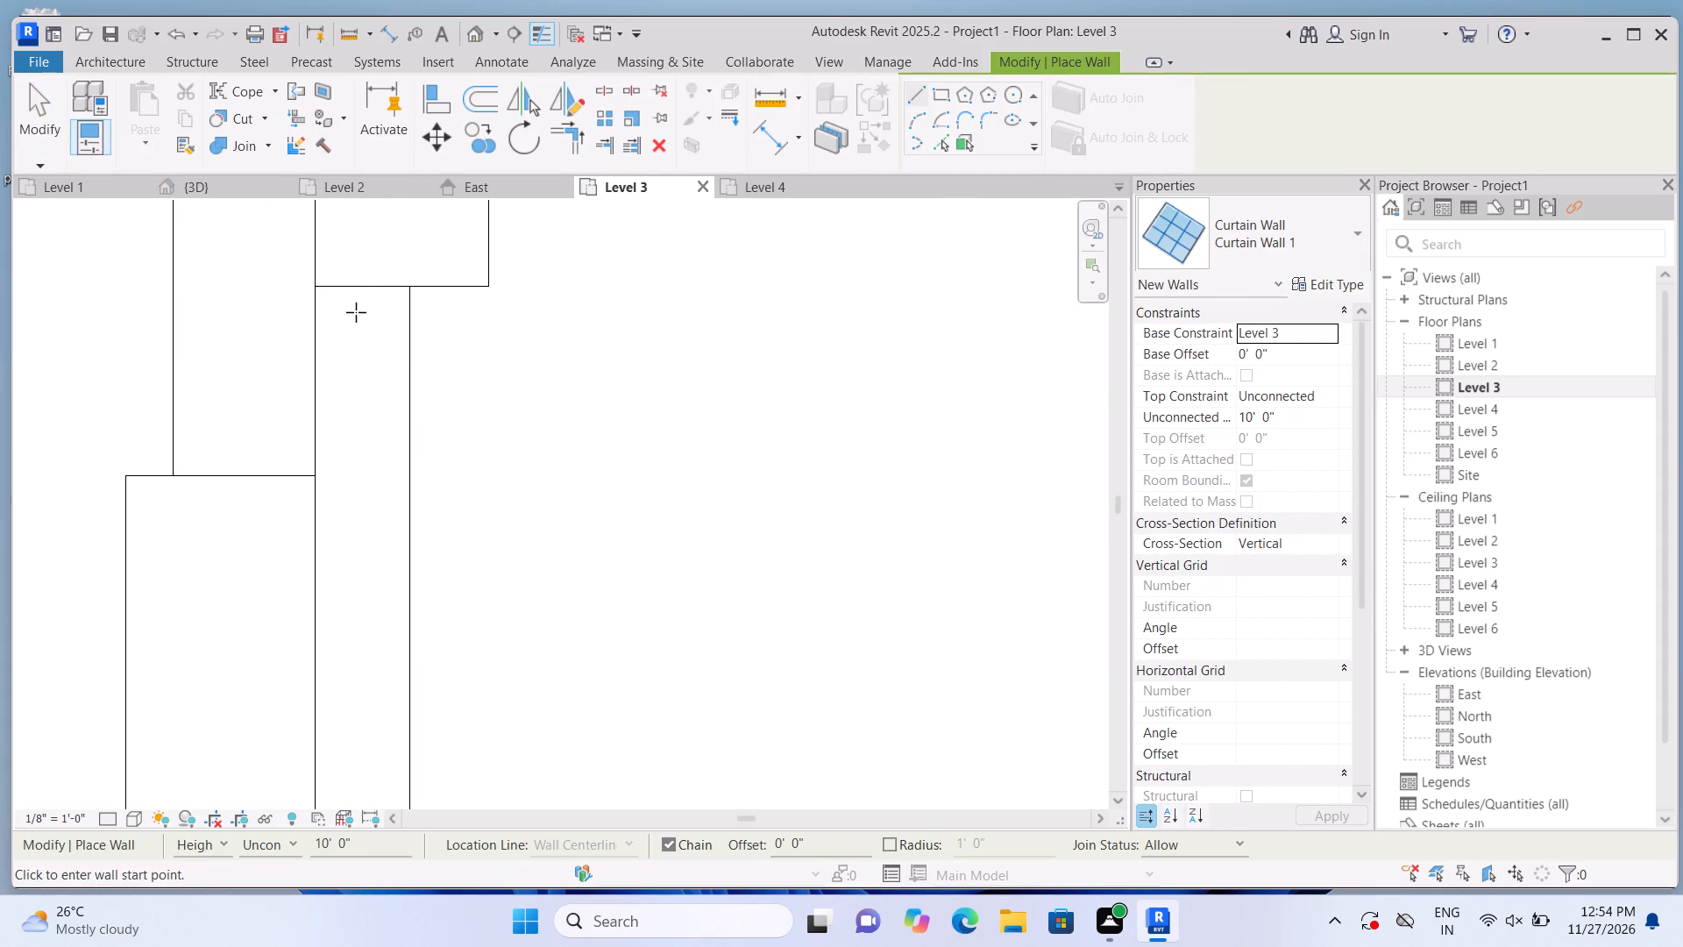
left_click(330, 284)
scroll(330, 418, "down", 2)
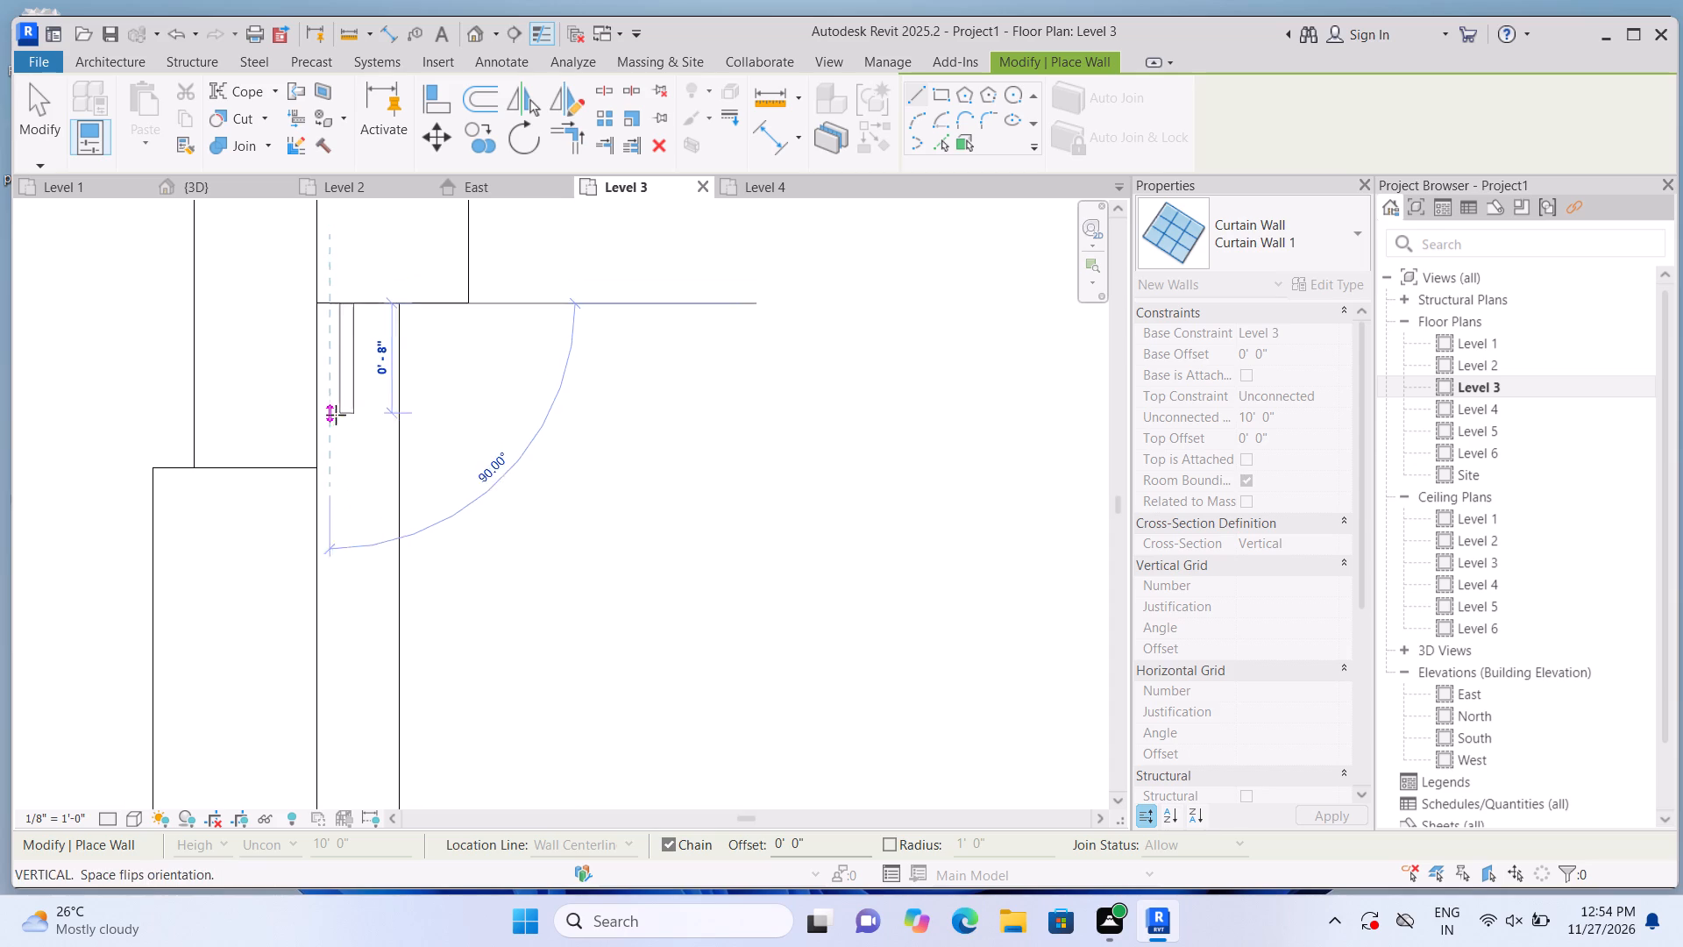
scroll(336, 415, "down", 11)
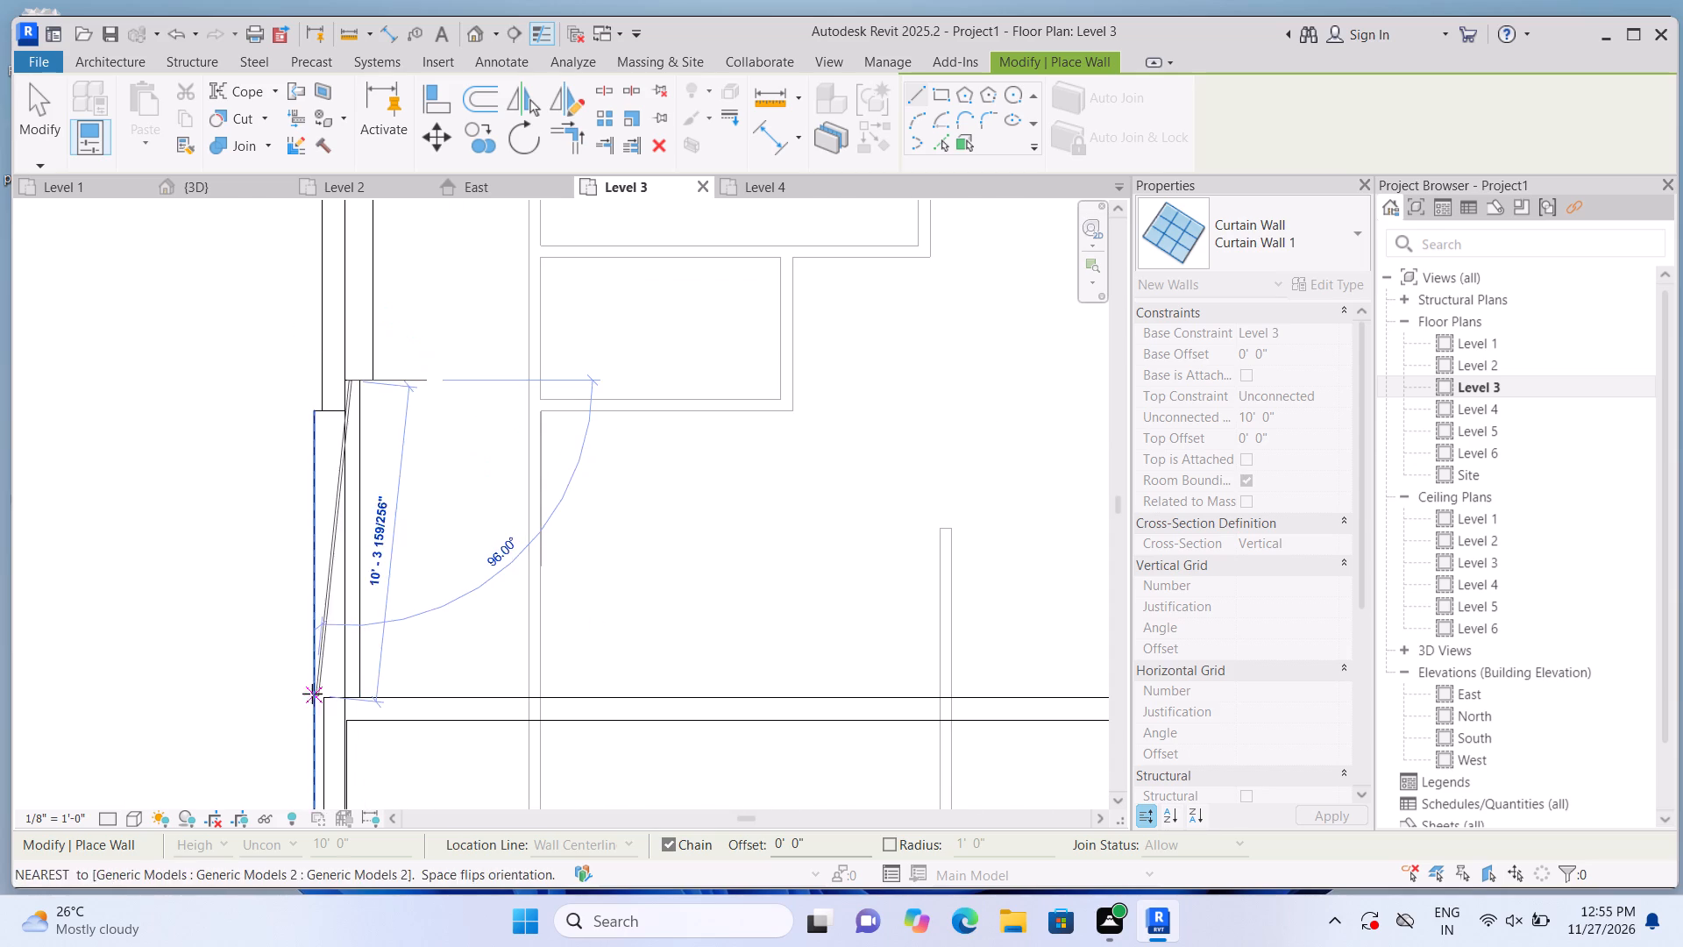
scroll(353, 718, "up", 7)
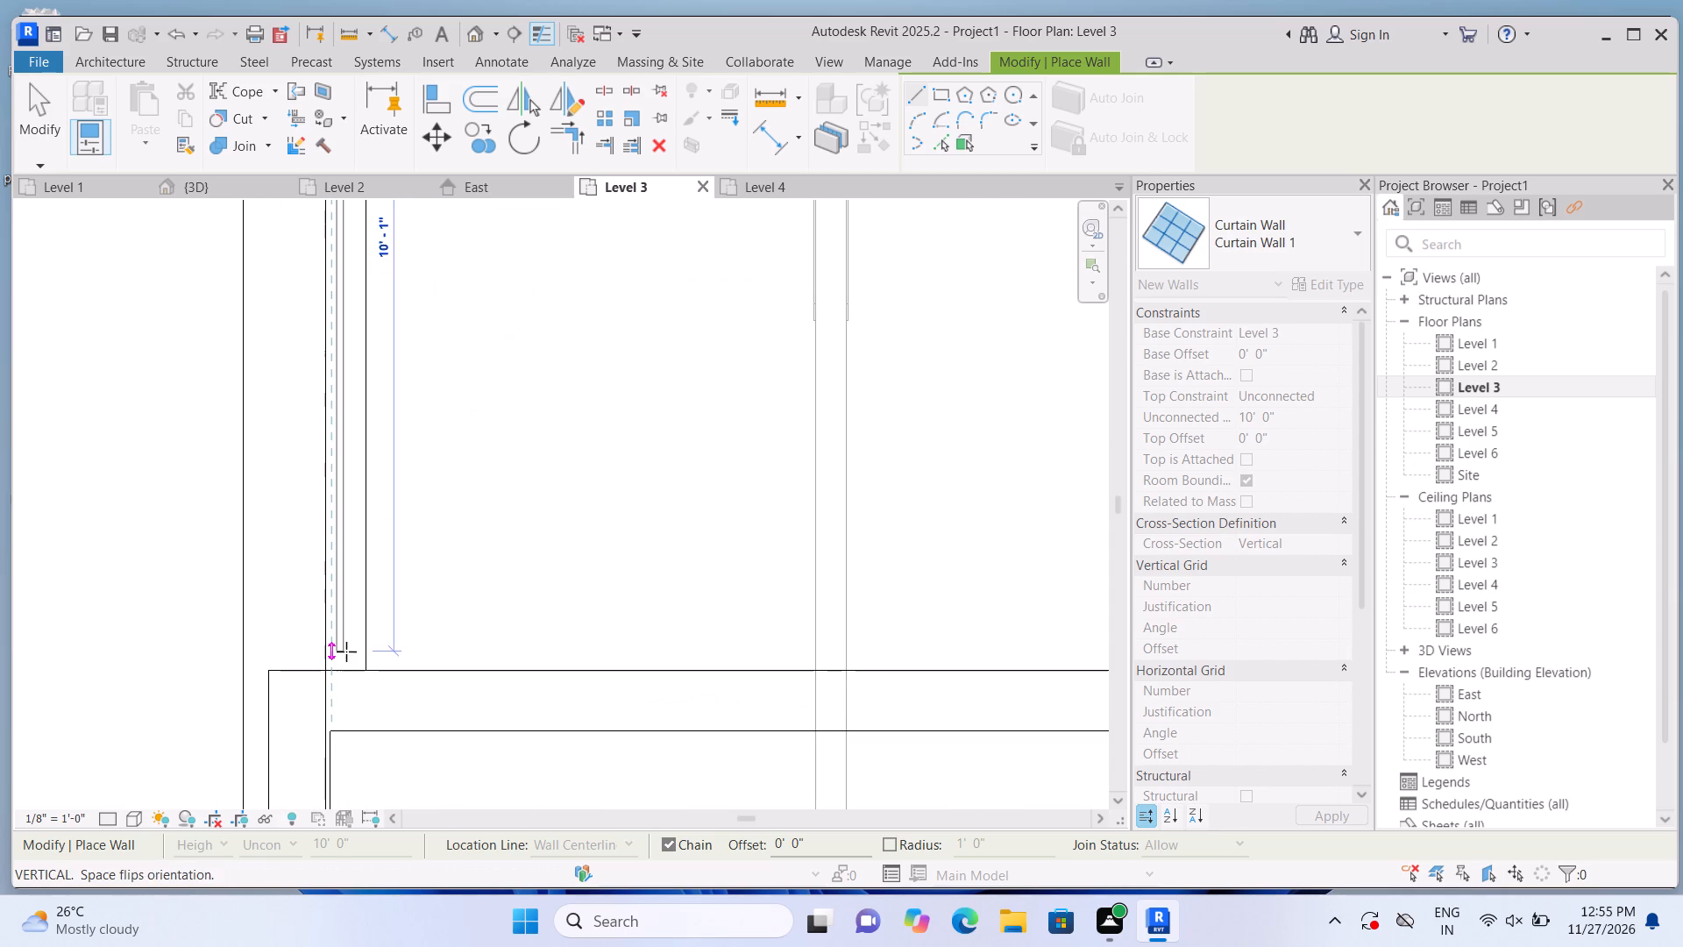
left_click(344, 670)
key("Escape")
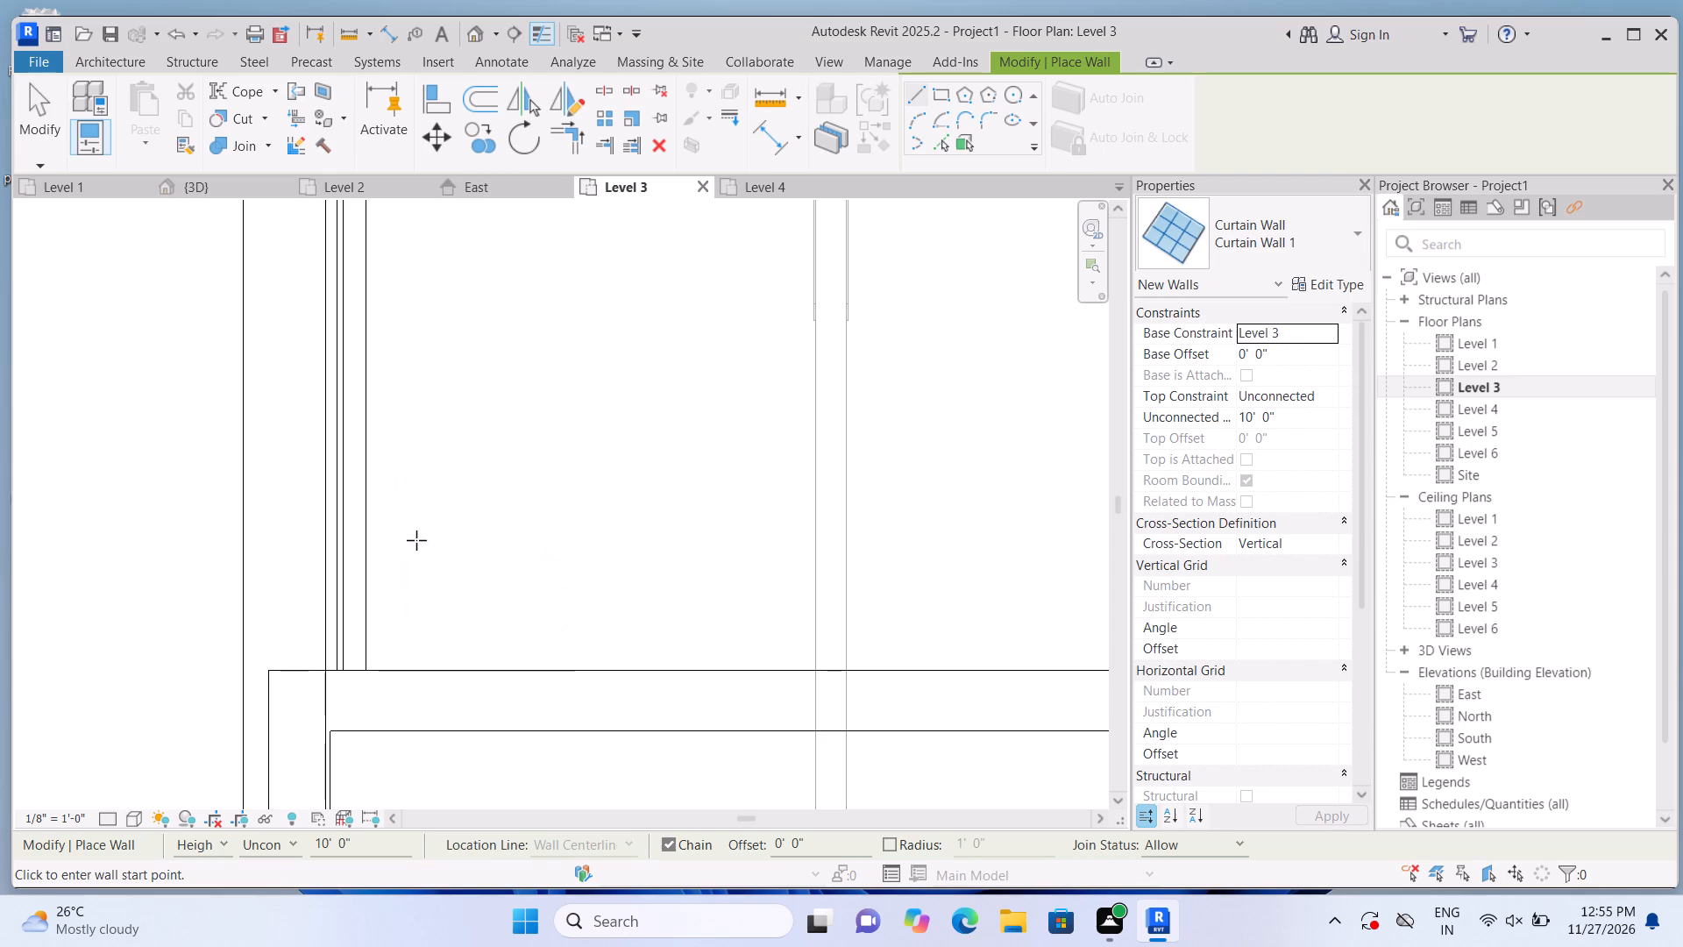
left_click(477, 36)
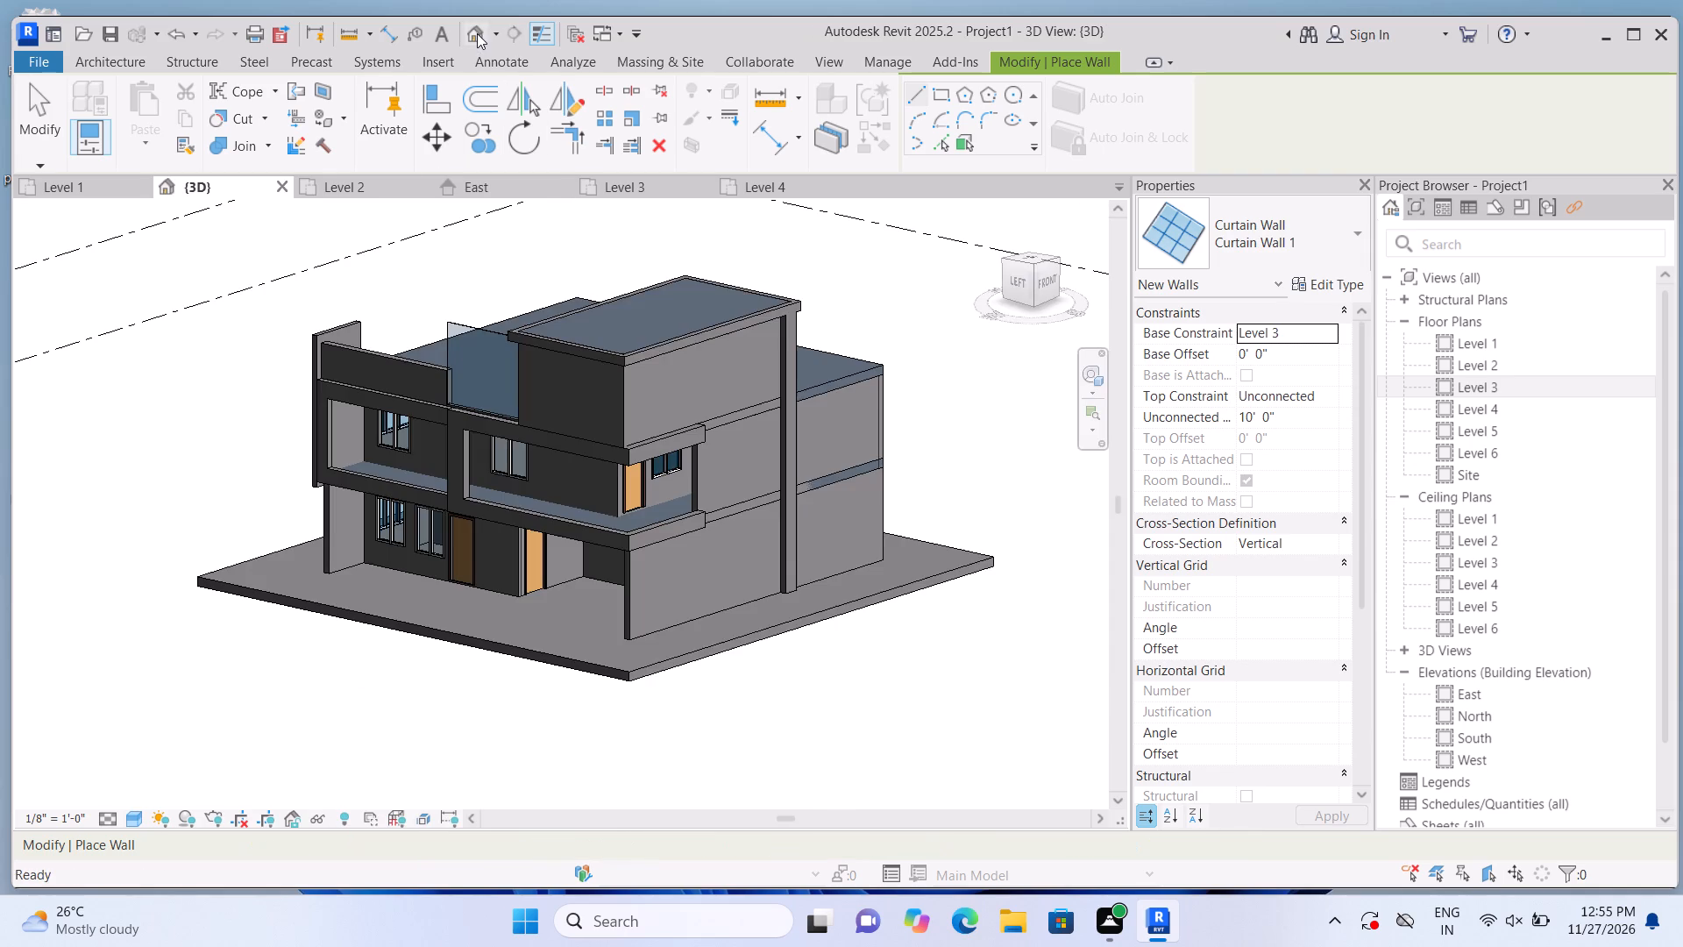
scroll(401, 388, "up", 2)
key("Escape")
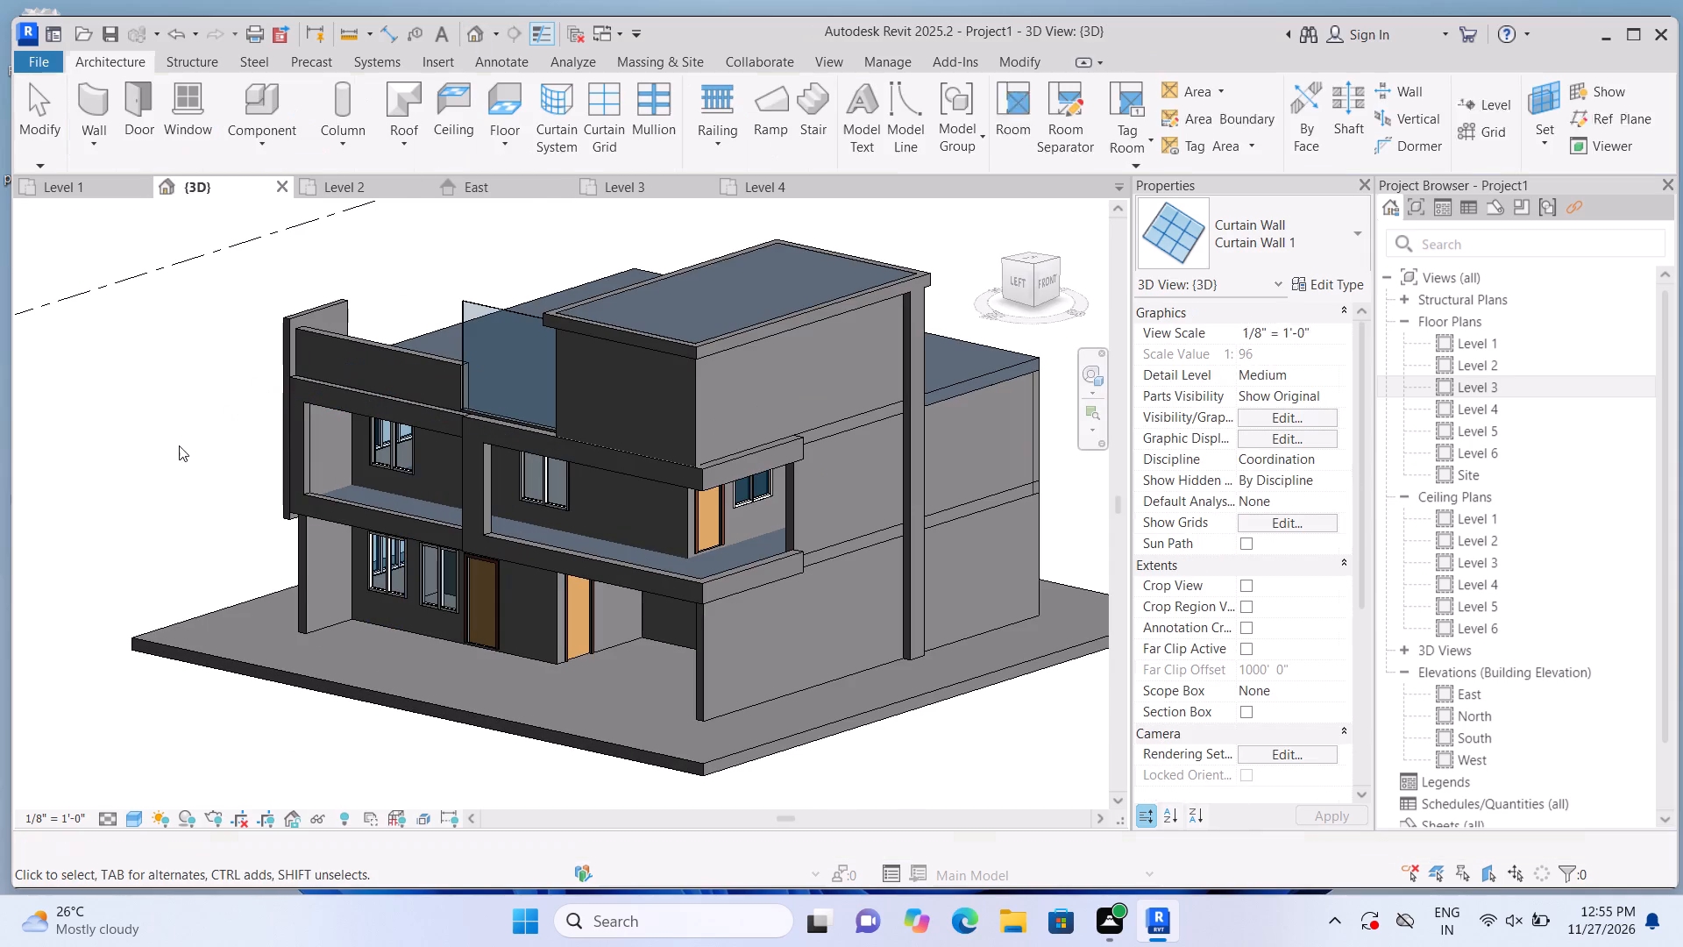
From the Left side of the 3D model, raise the curtain wall's base to about 1'-2" above Level 3, just above the low roof-edge extrusion.
double_click(1025, 279)
scroll(572, 509, "up", 6)
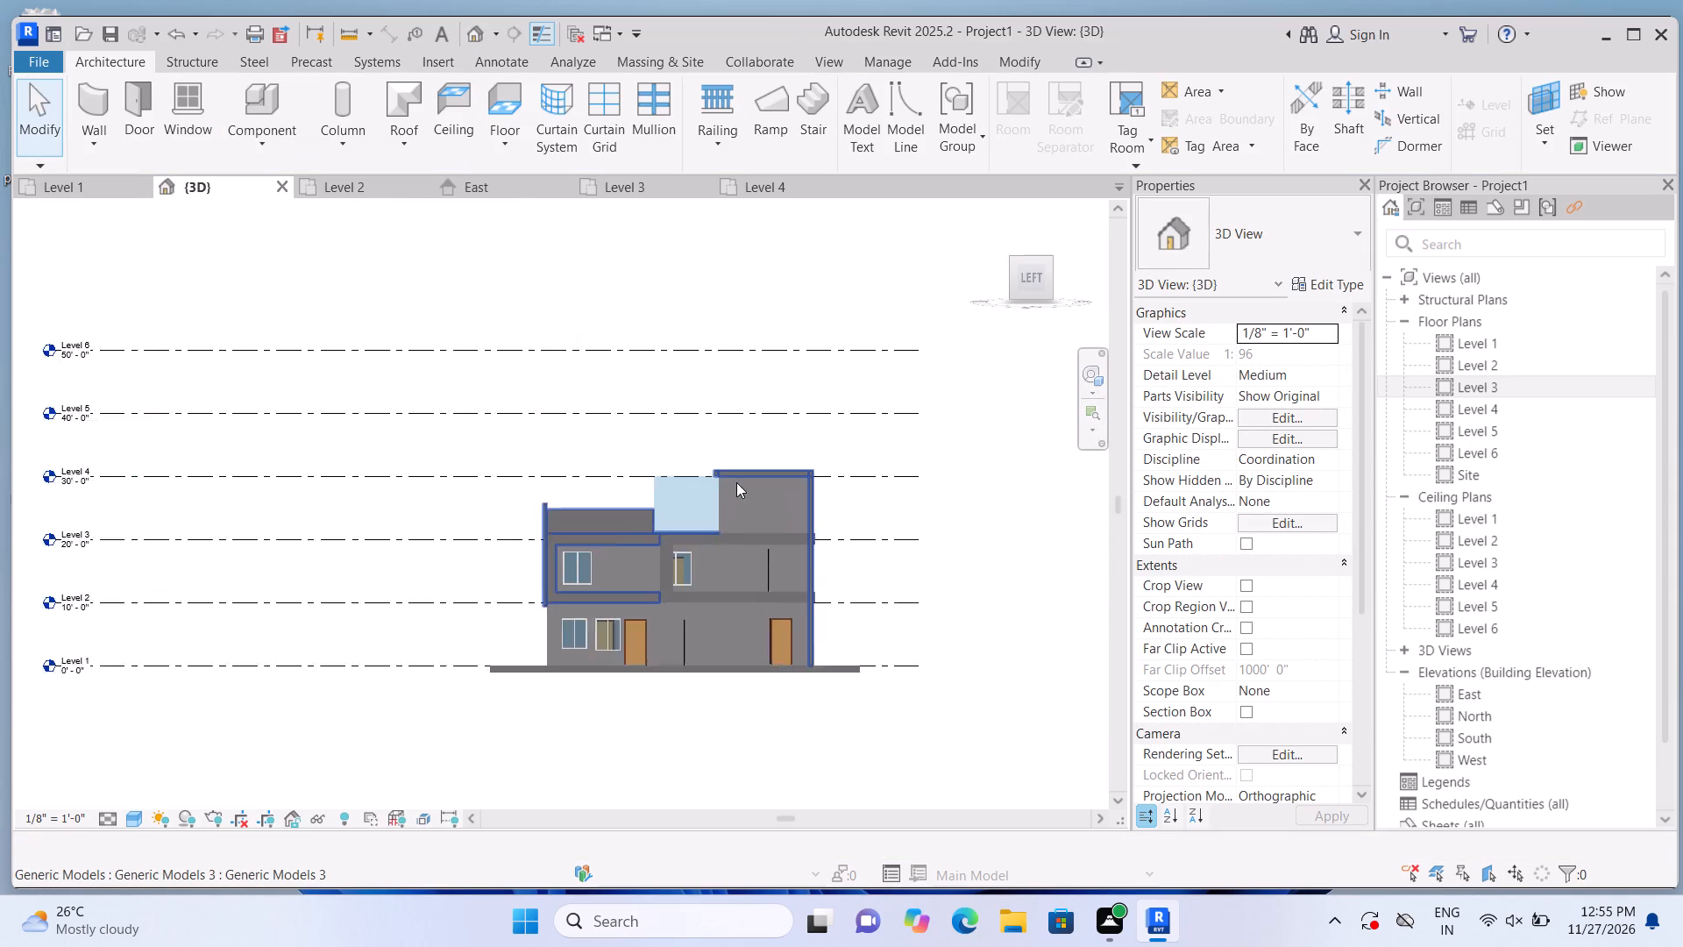
scroll(736, 482, "up", 2)
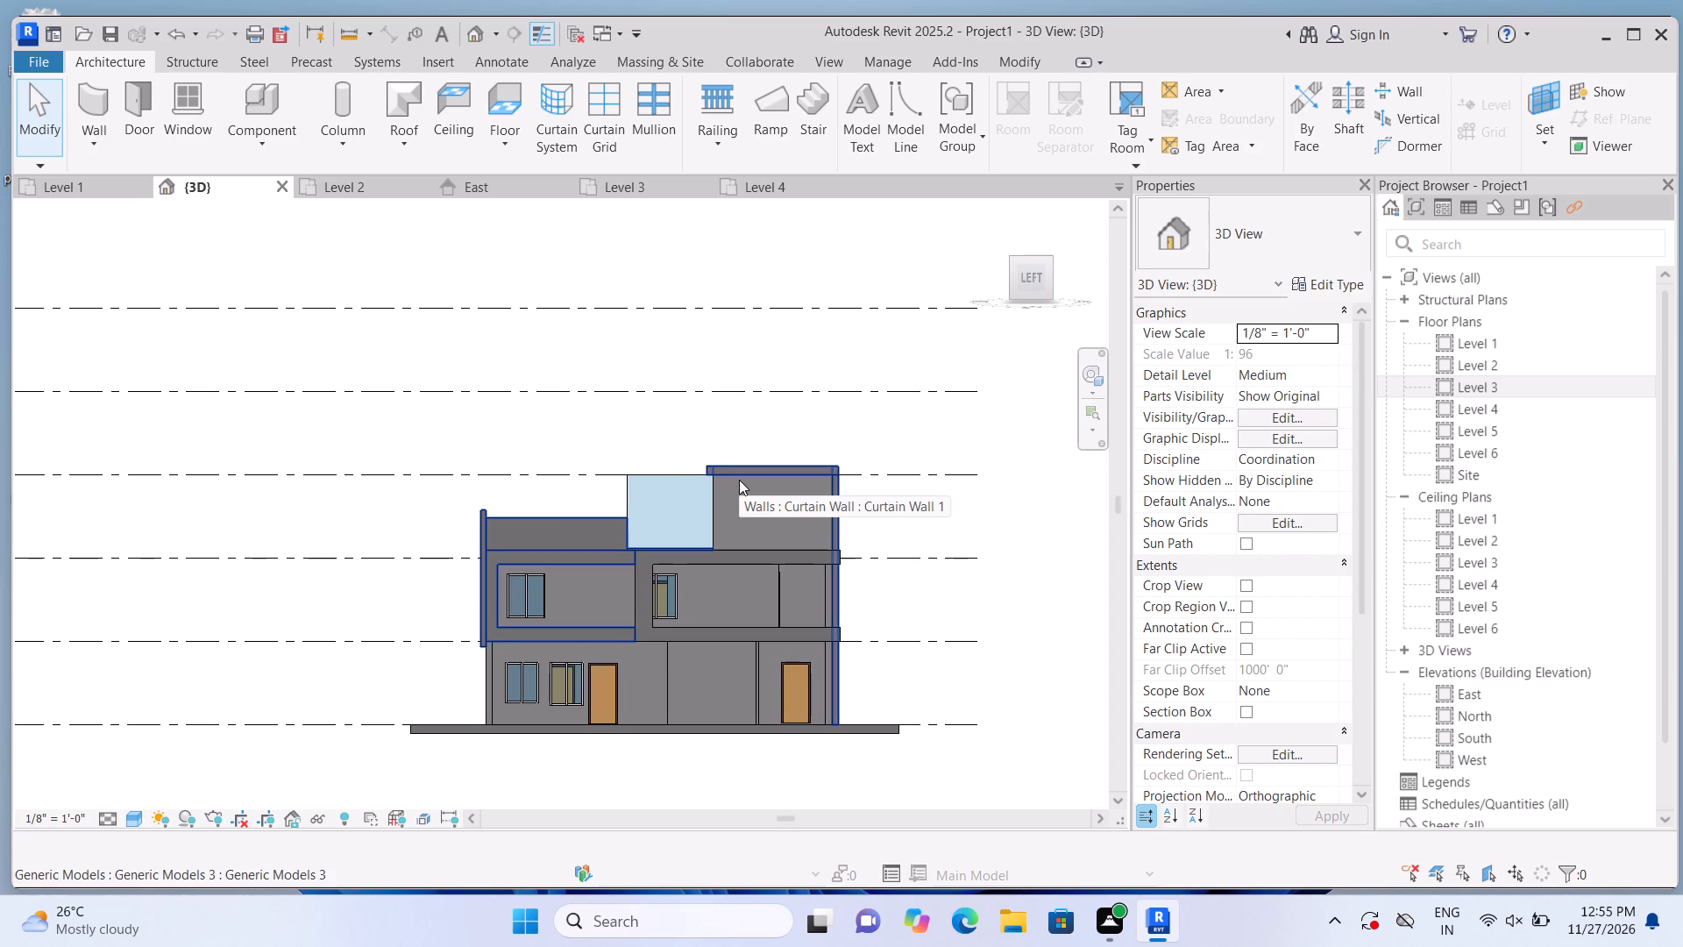
scroll(777, 583, "up", 6)
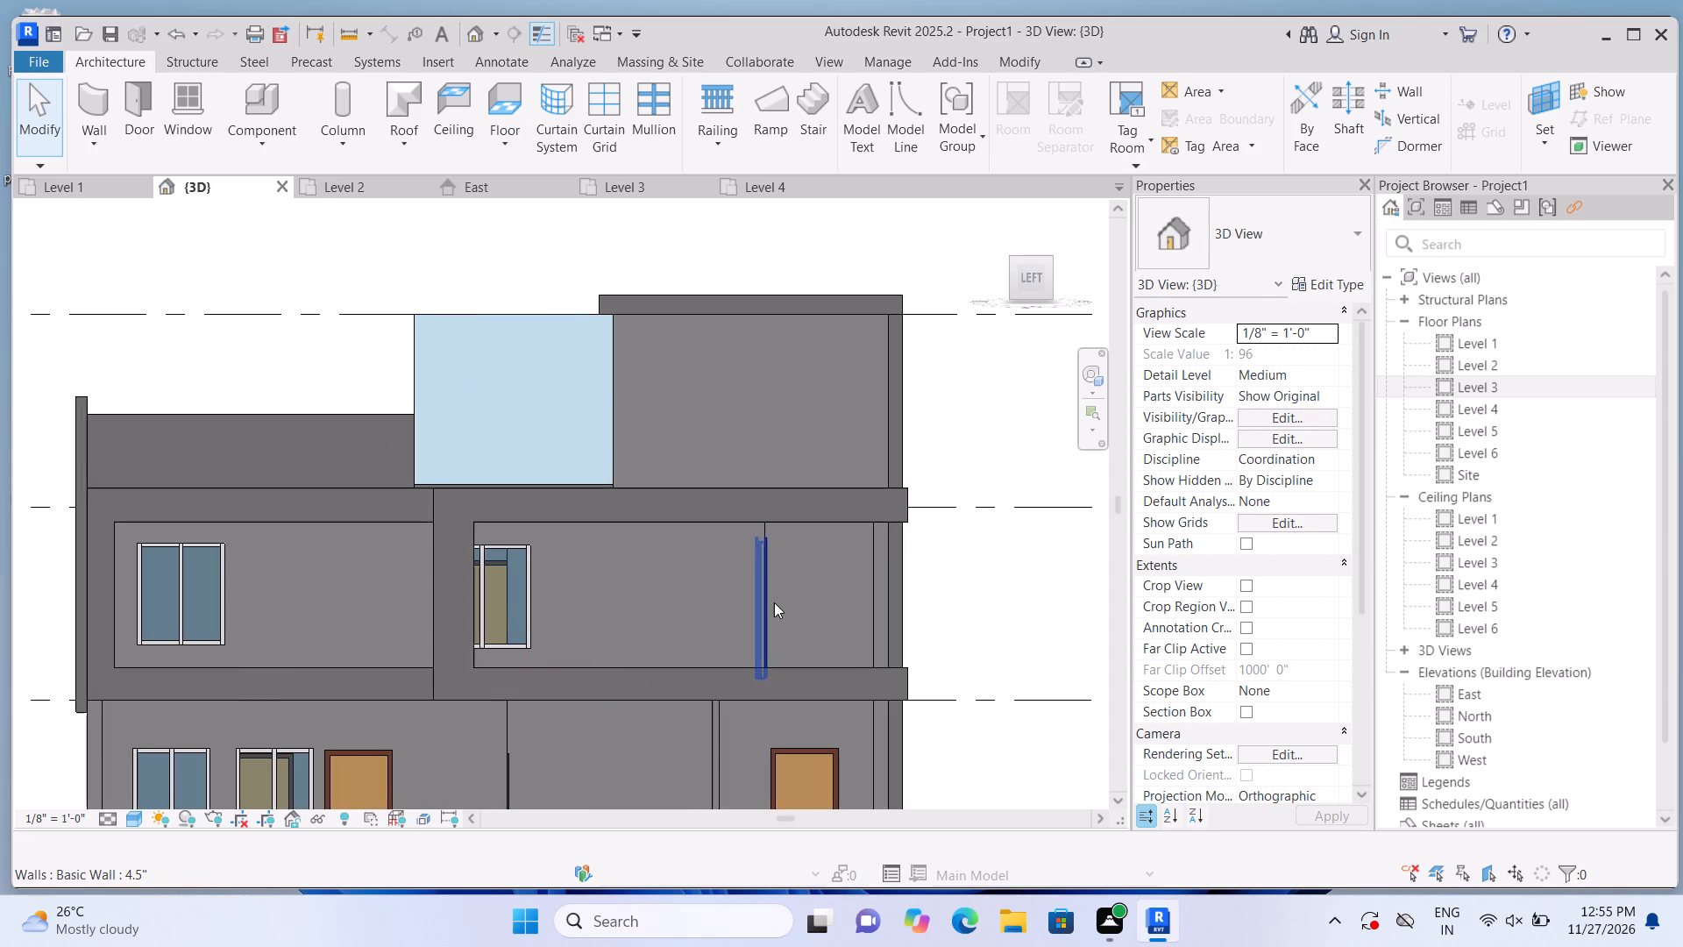
scroll(646, 674, "up", 5)
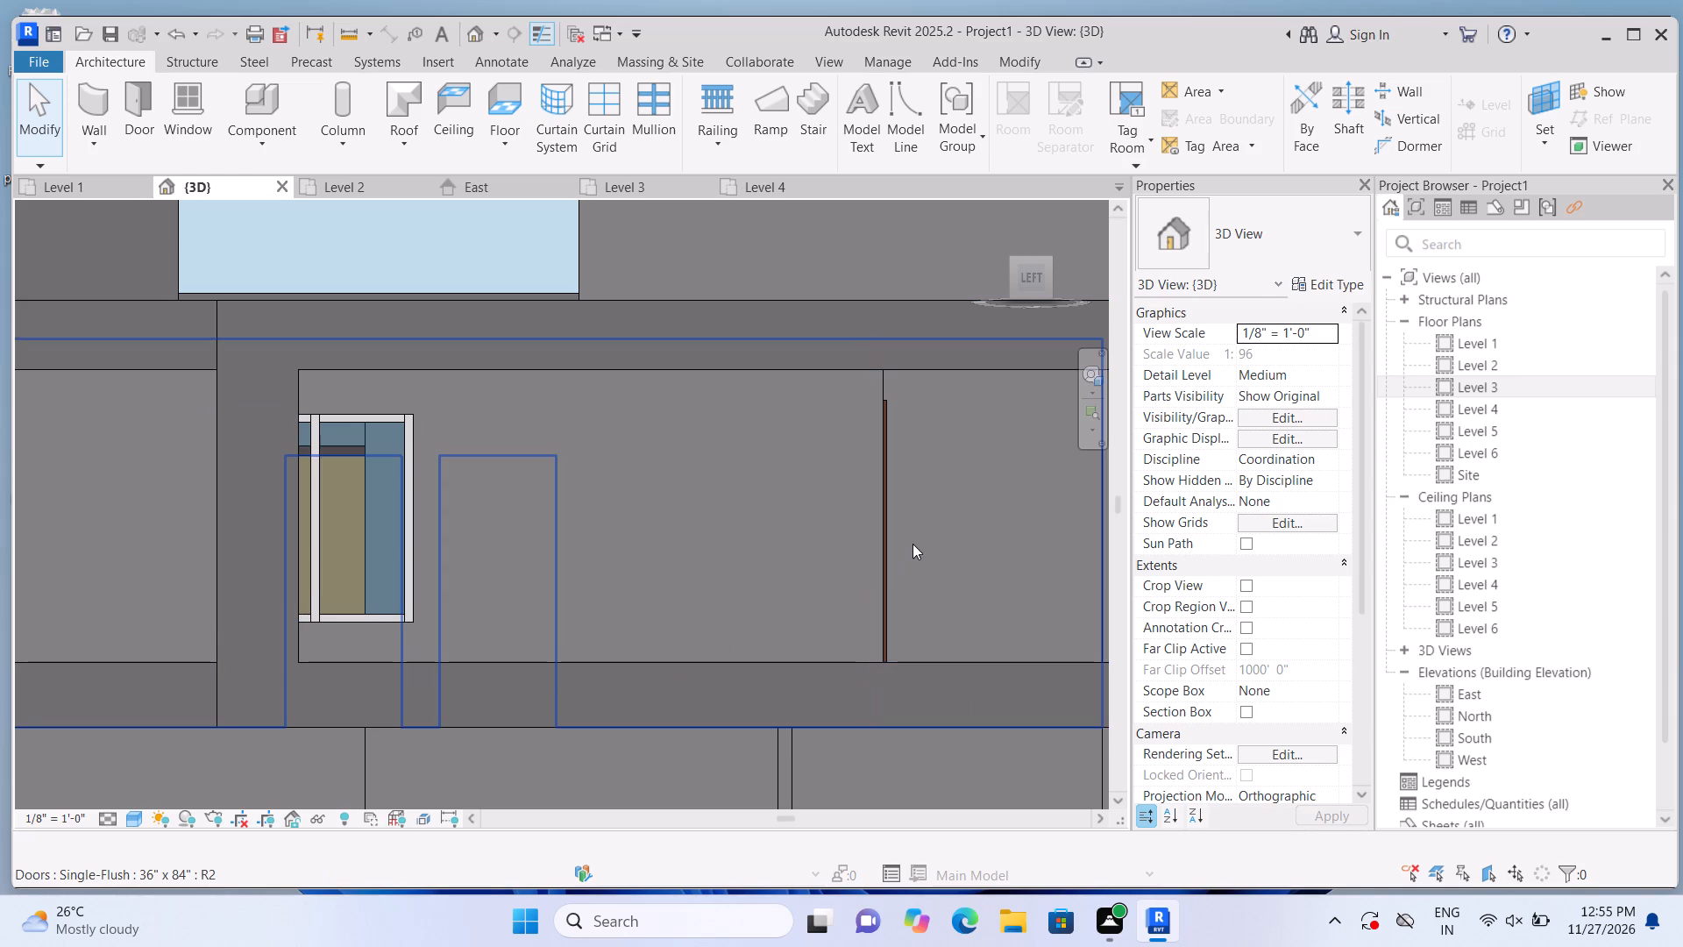
scroll(844, 530, "down", 7)
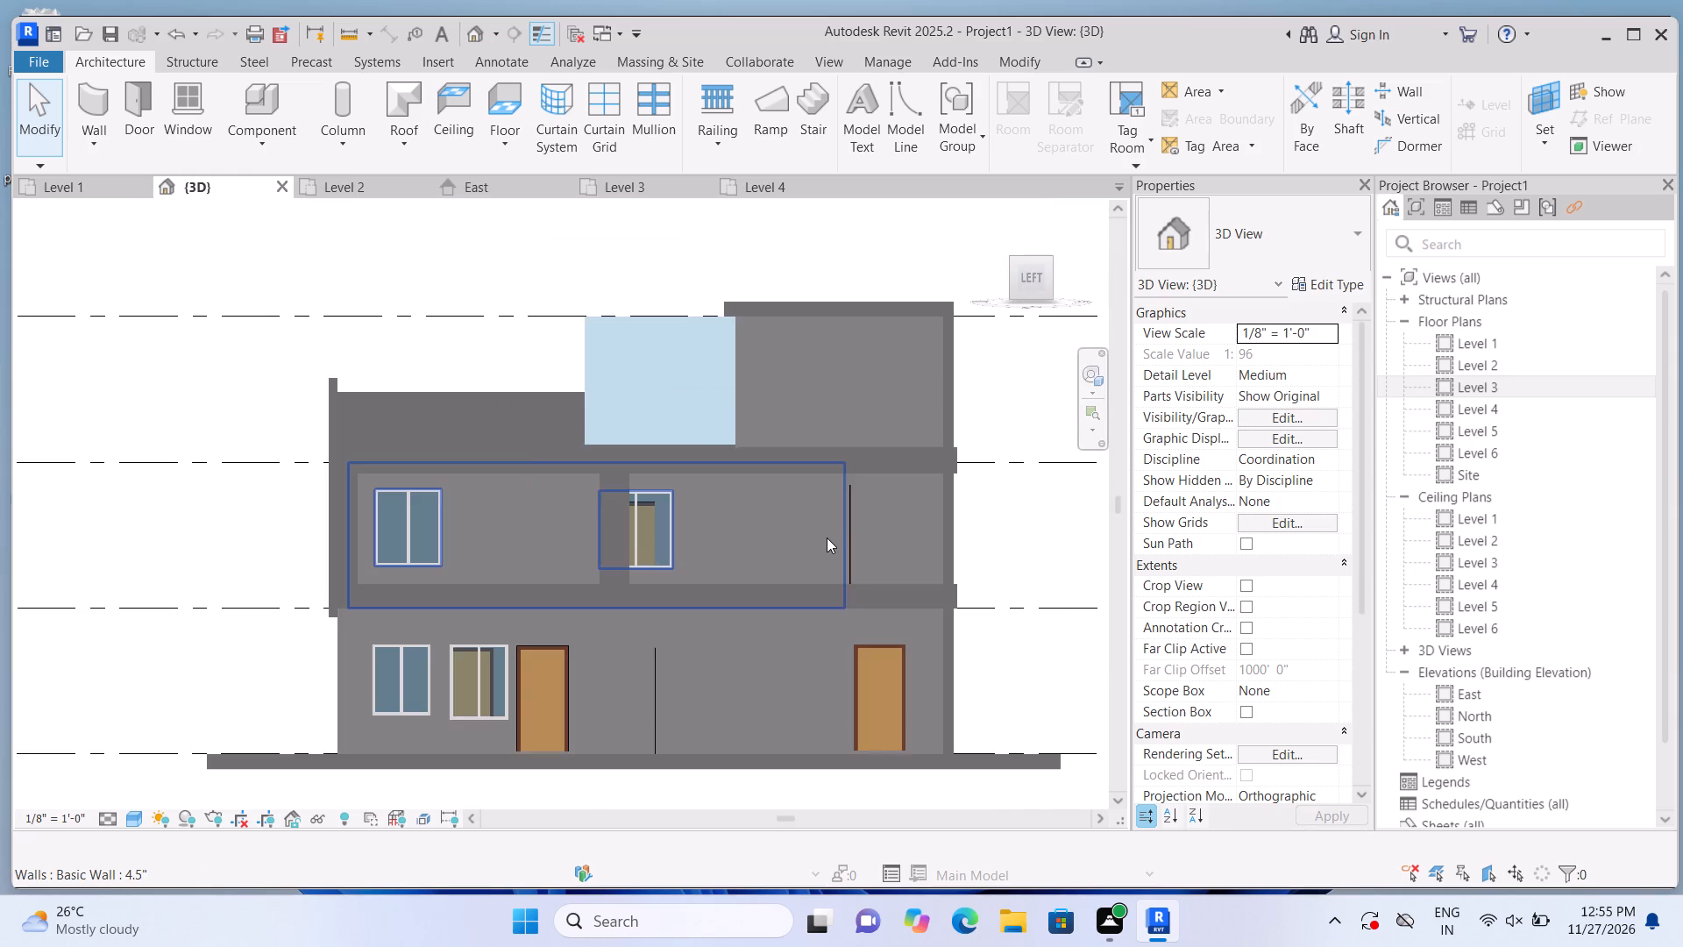
left_click(629, 337)
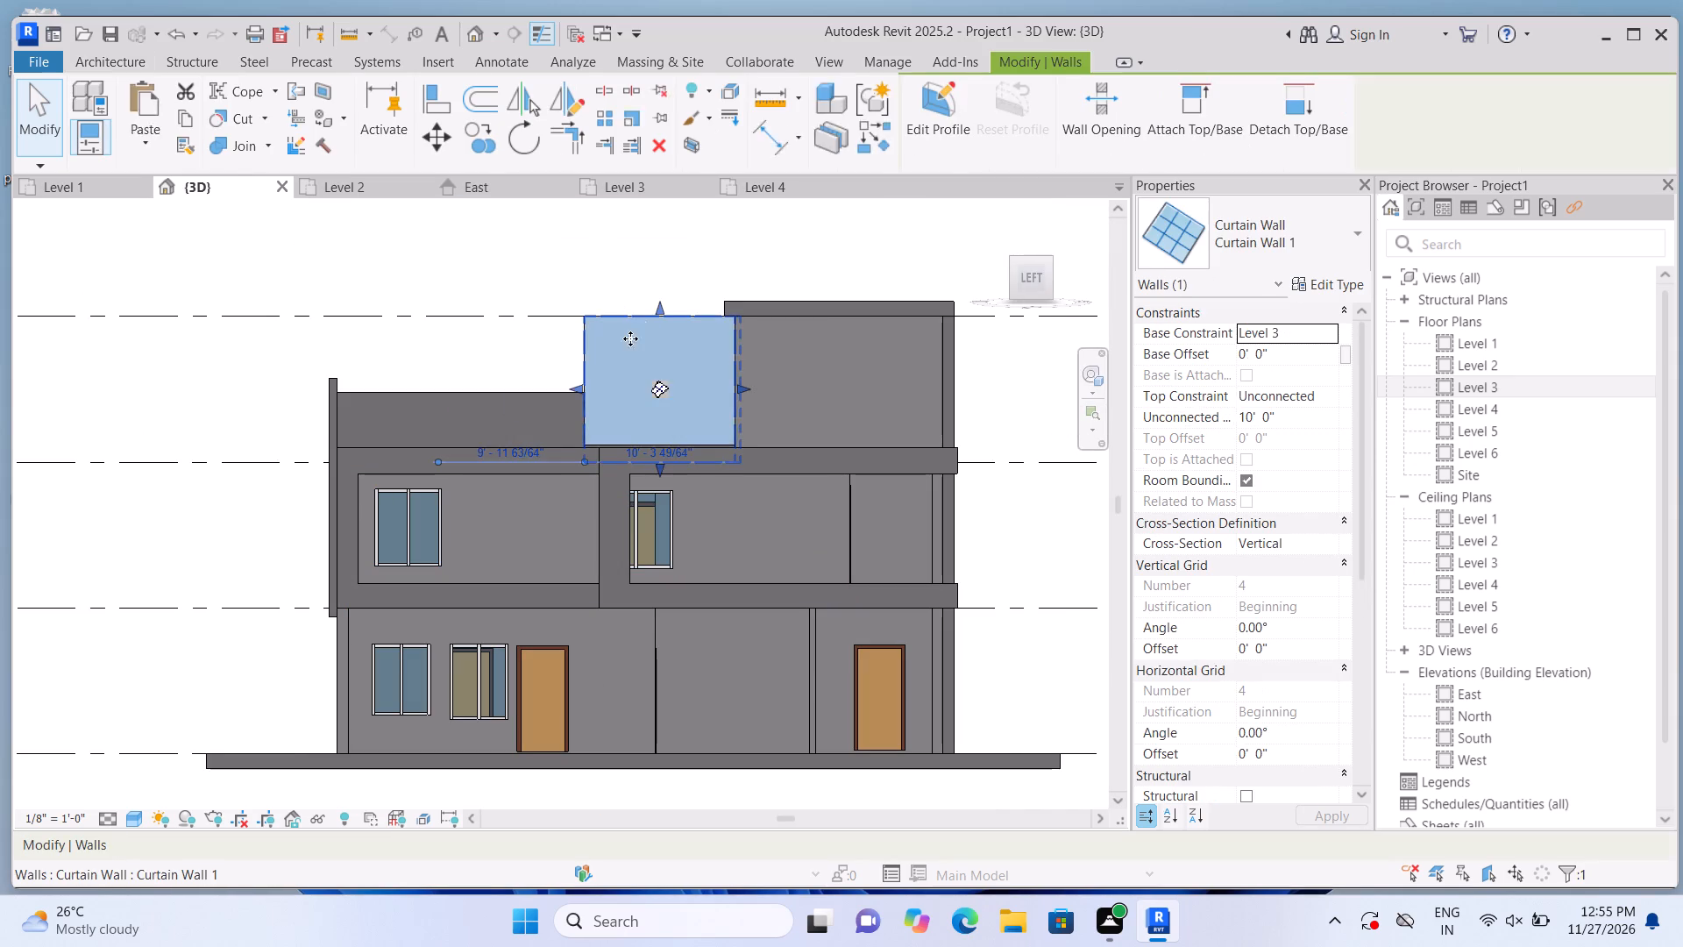
scroll(650, 325, "up", 5)
left_click_drag(657, 577, 664, 542)
scroll(681, 552, "up", 6)
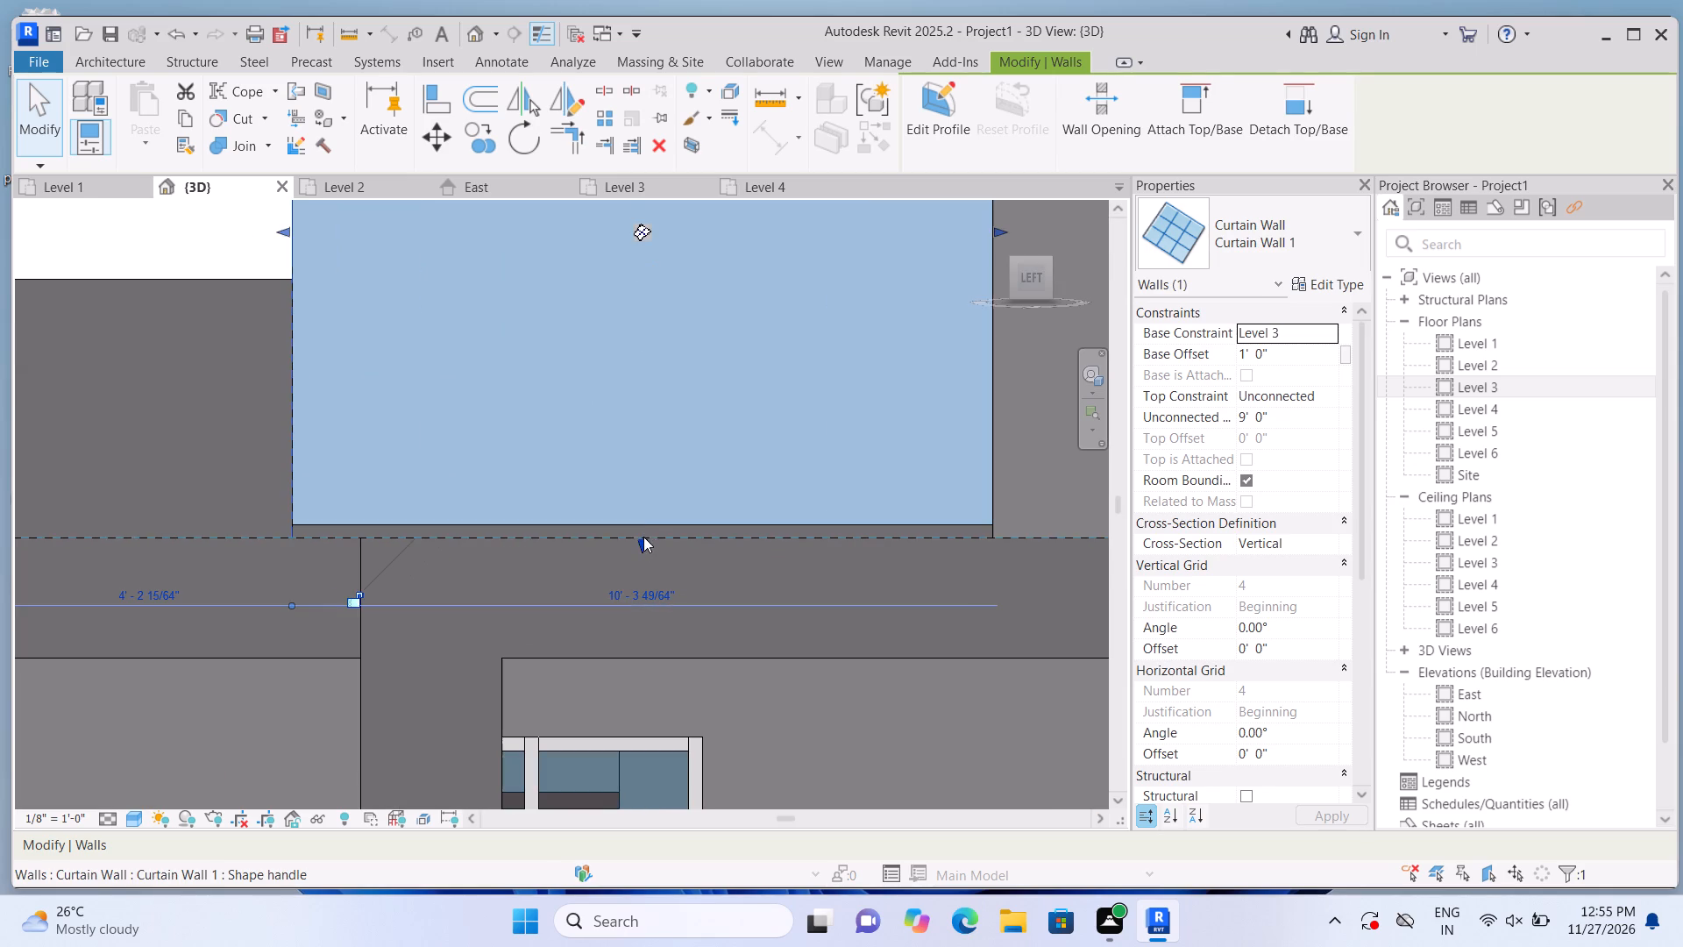
left_click_drag(643, 537, 648, 520)
scroll(650, 509, "down", 5)
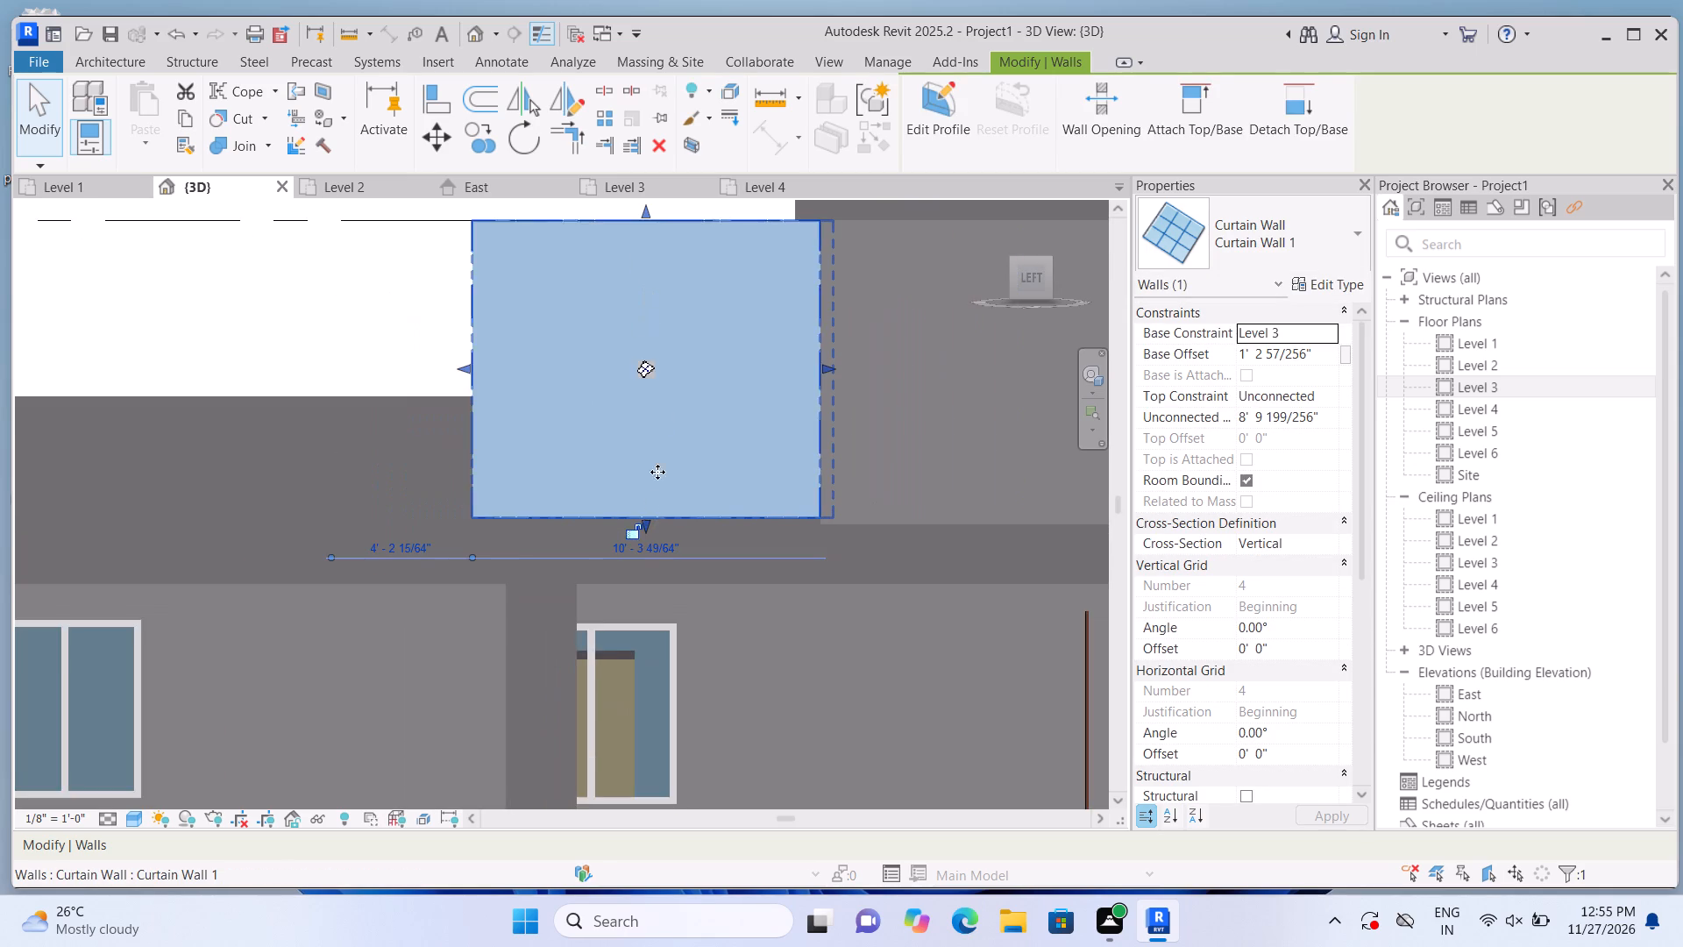
Lower the curtain wall's top to align with the adjacent raised parapet, giving an unconnected height of about 3'-6 1/2".
left_click_drag(646, 210, 643, 399)
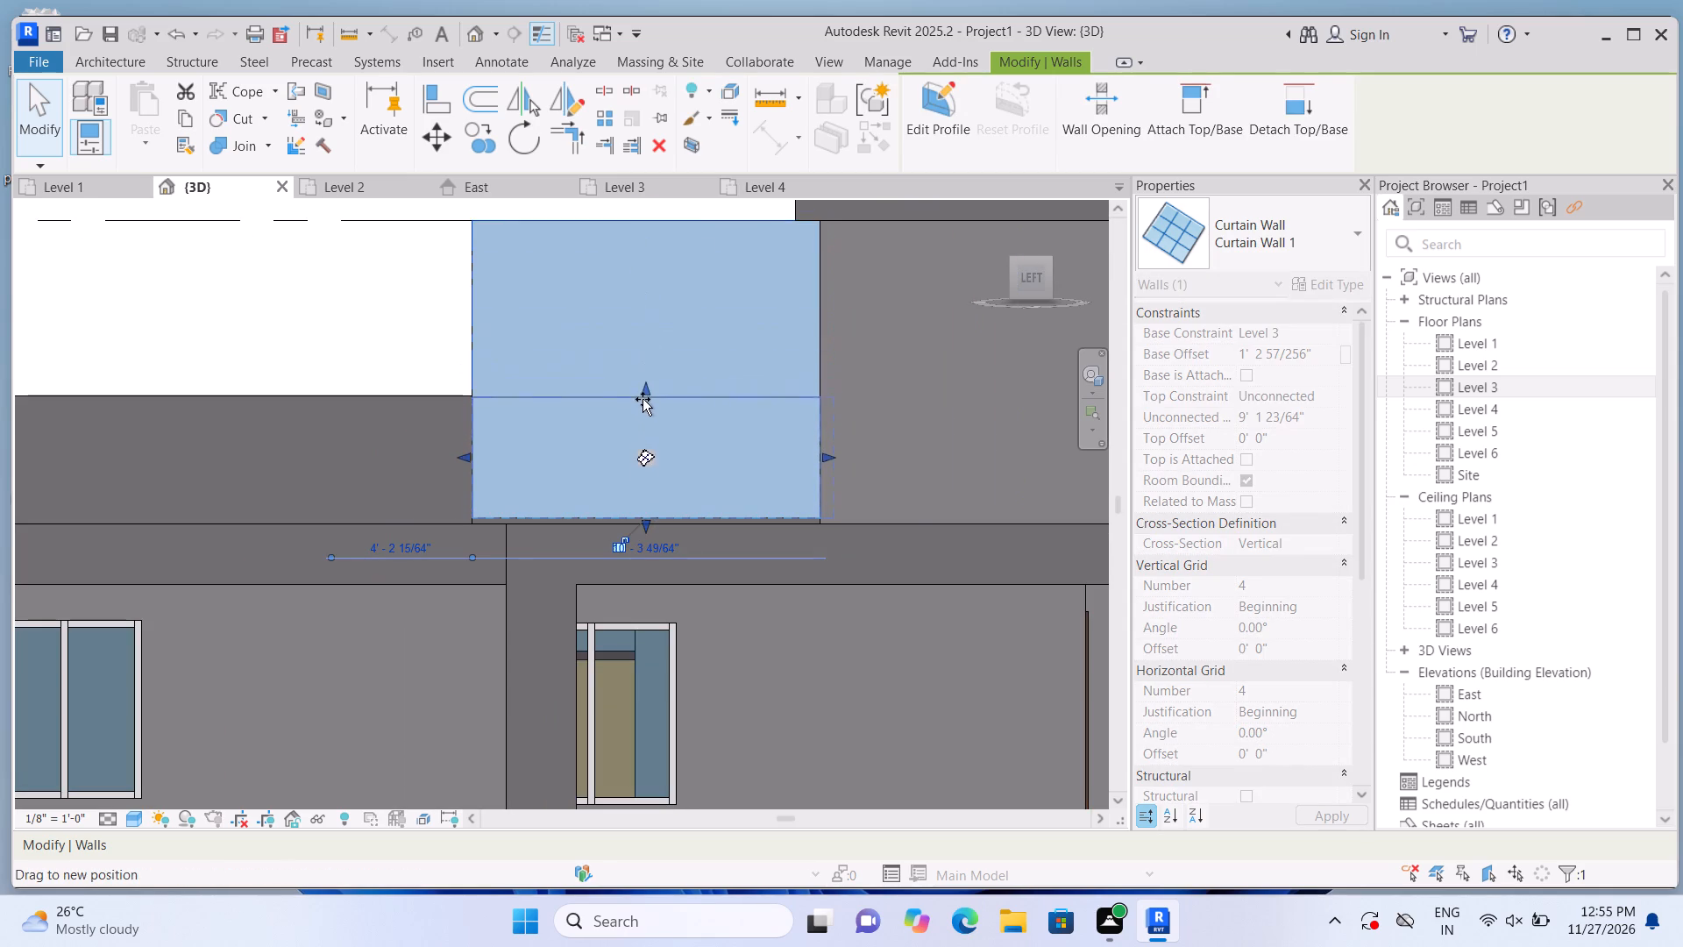
left_click_drag(643, 399, 640, 406)
scroll(631, 386, "down", 2)
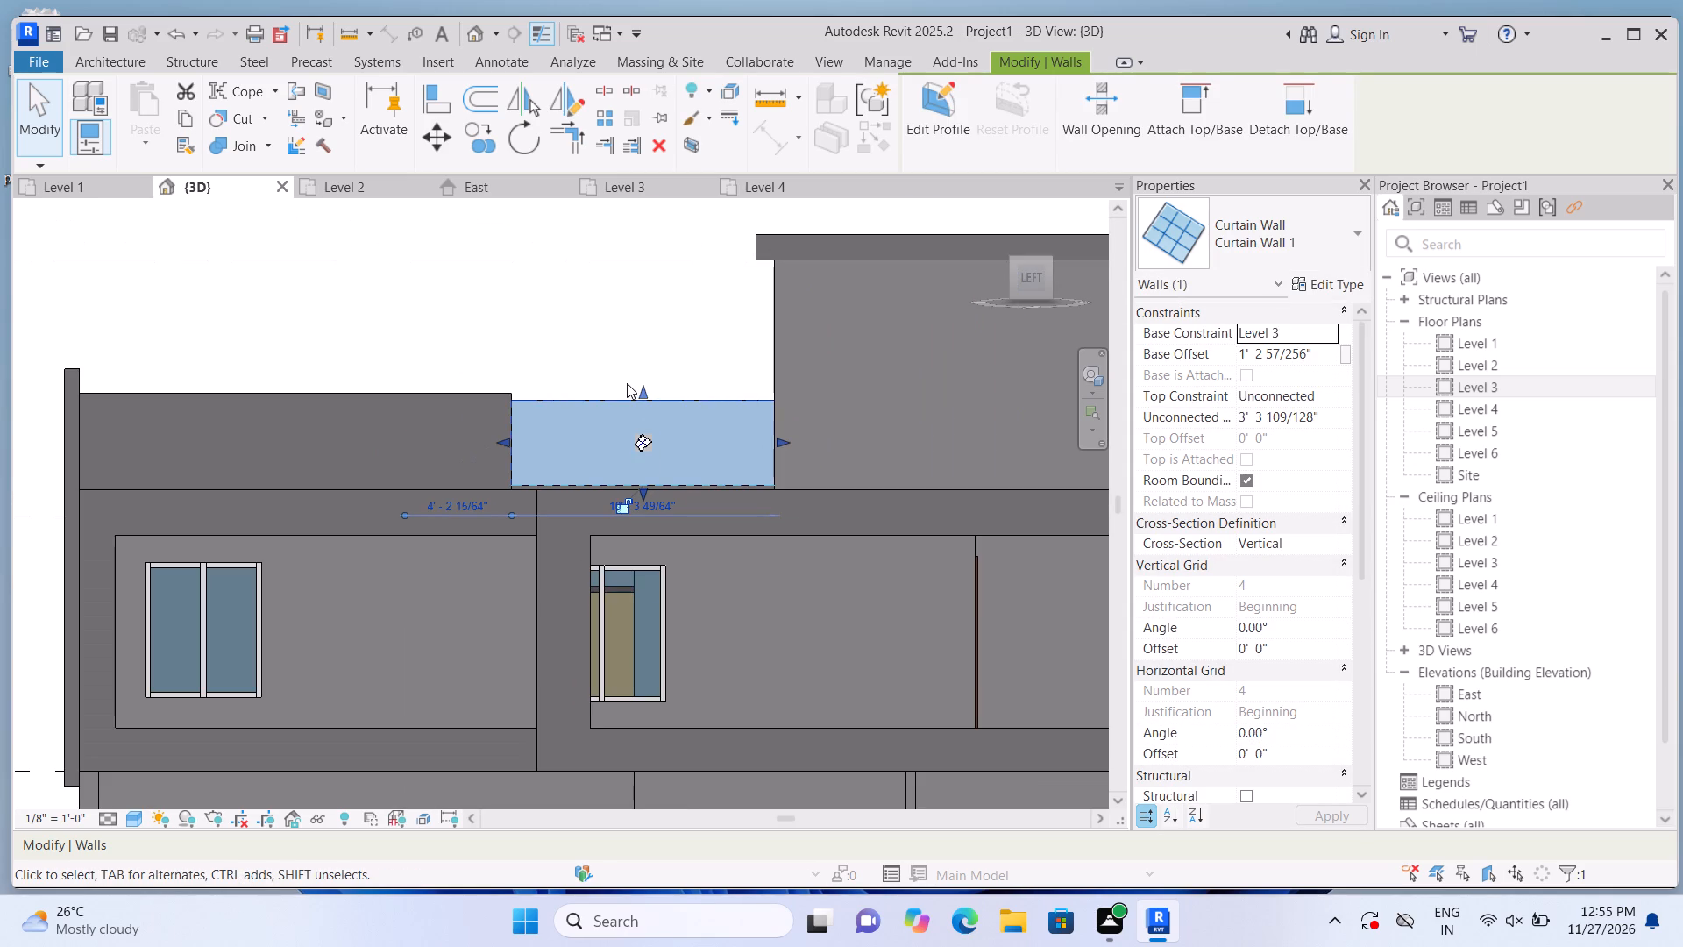
scroll(627, 387, "up", 7)
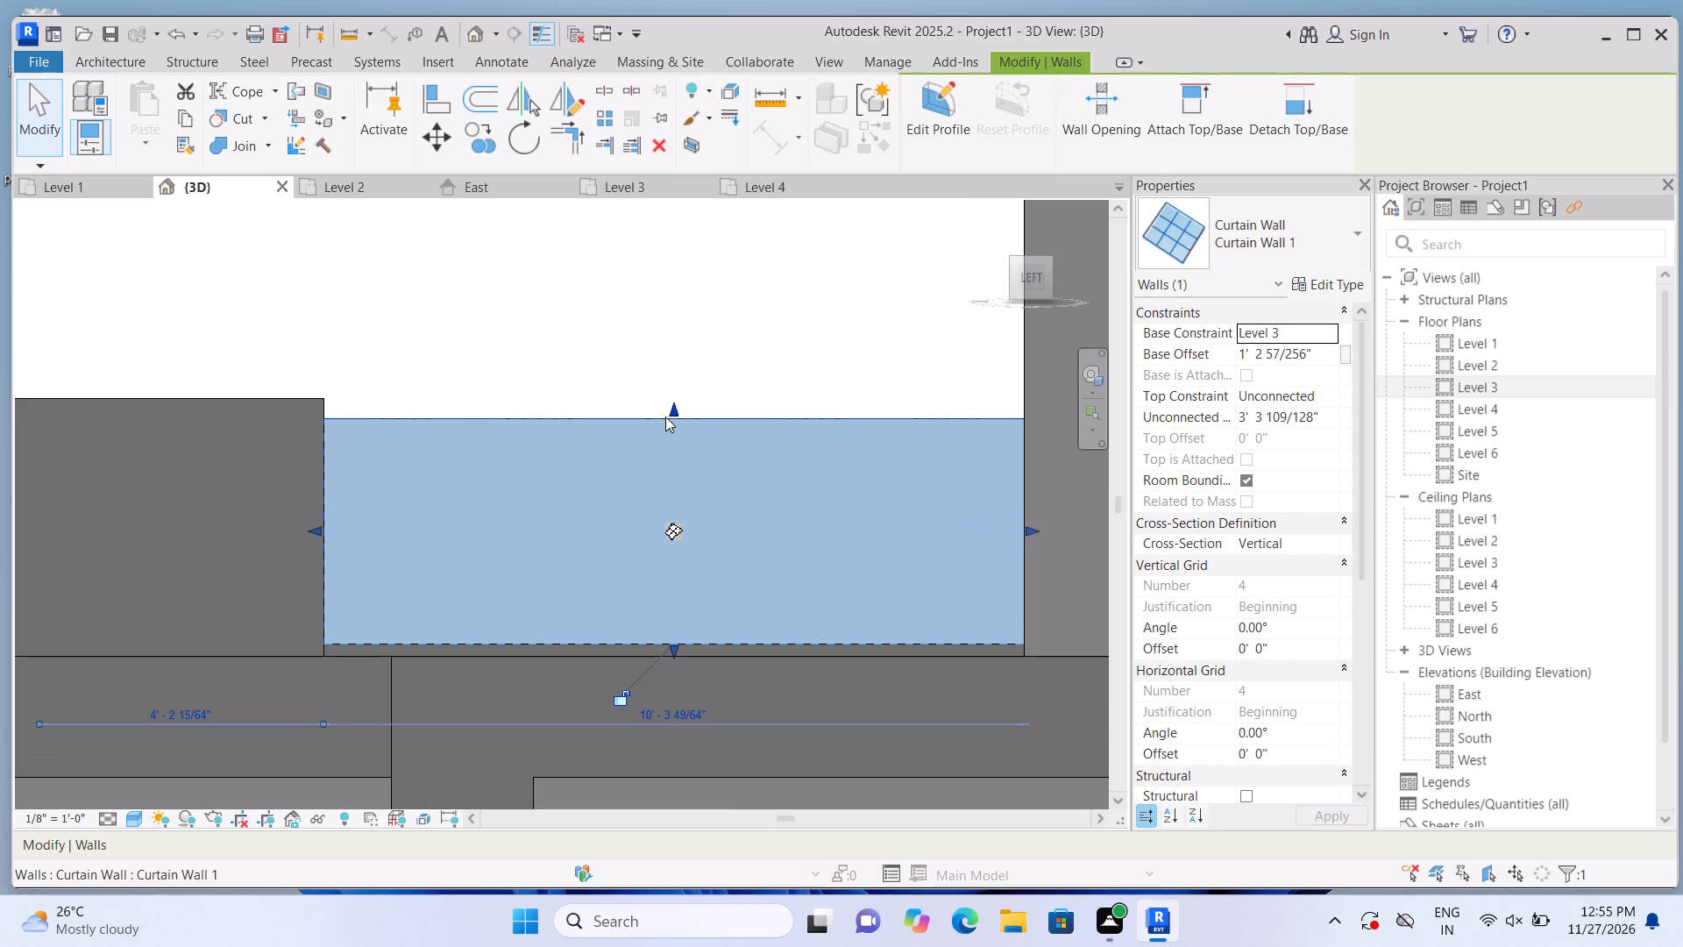
left_click(674, 403)
scroll(672, 375, "down", 6)
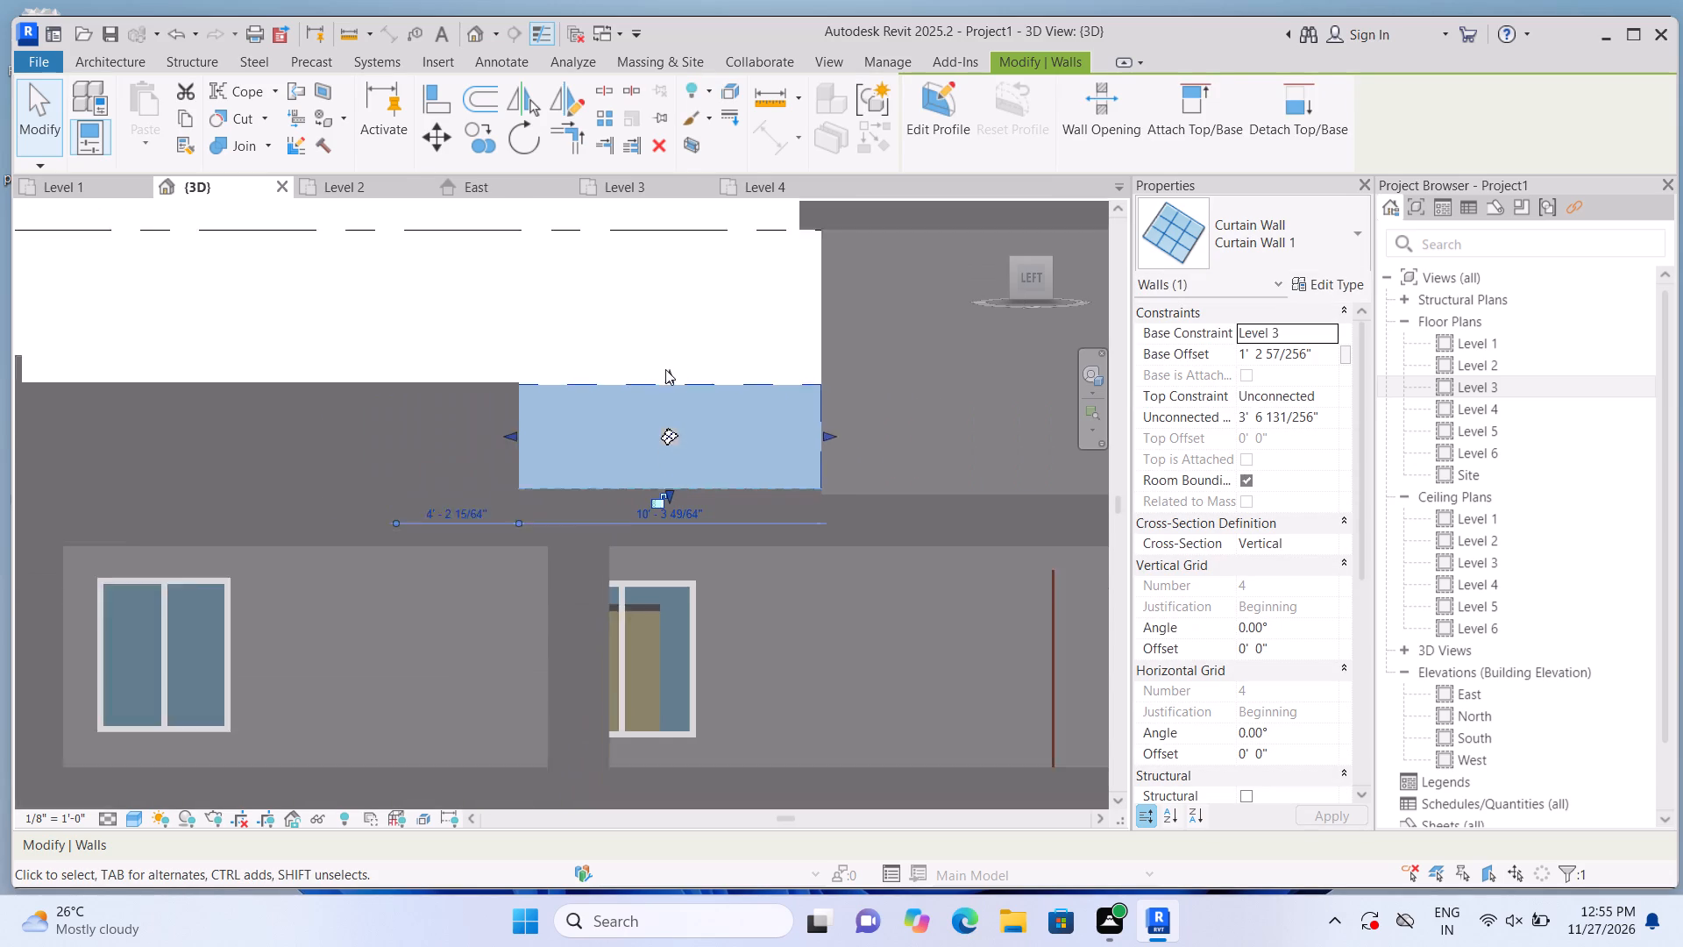
scroll(665, 369, "down", 1)
scroll(584, 417, "down", 2)
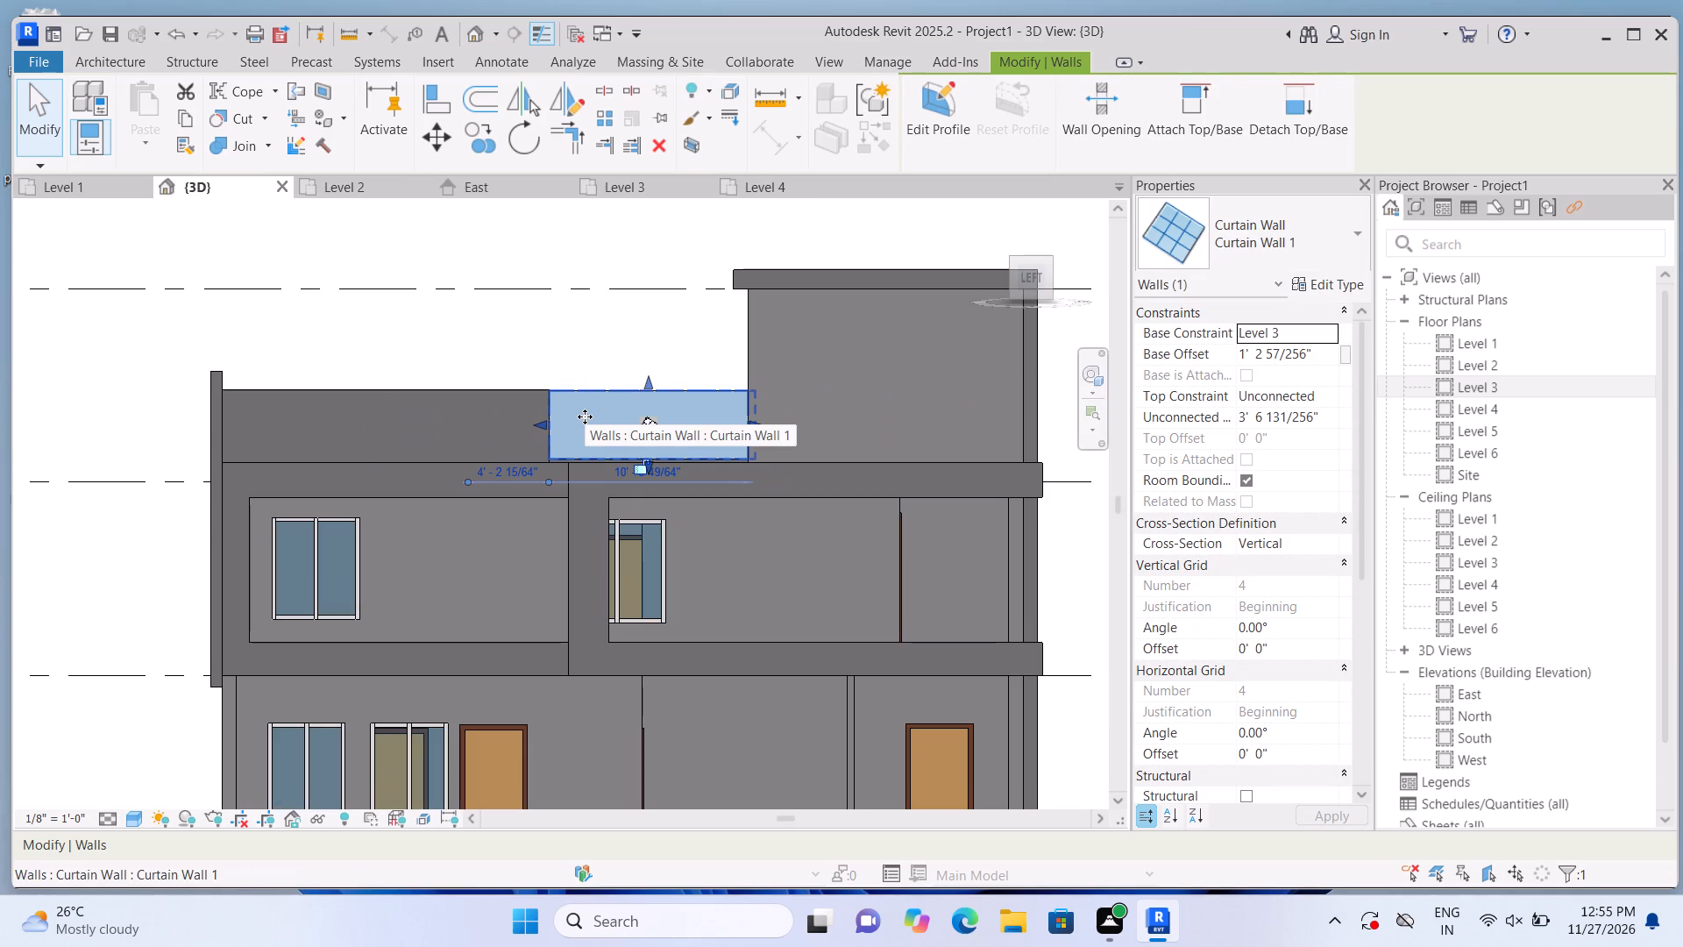
double_click(474, 253)
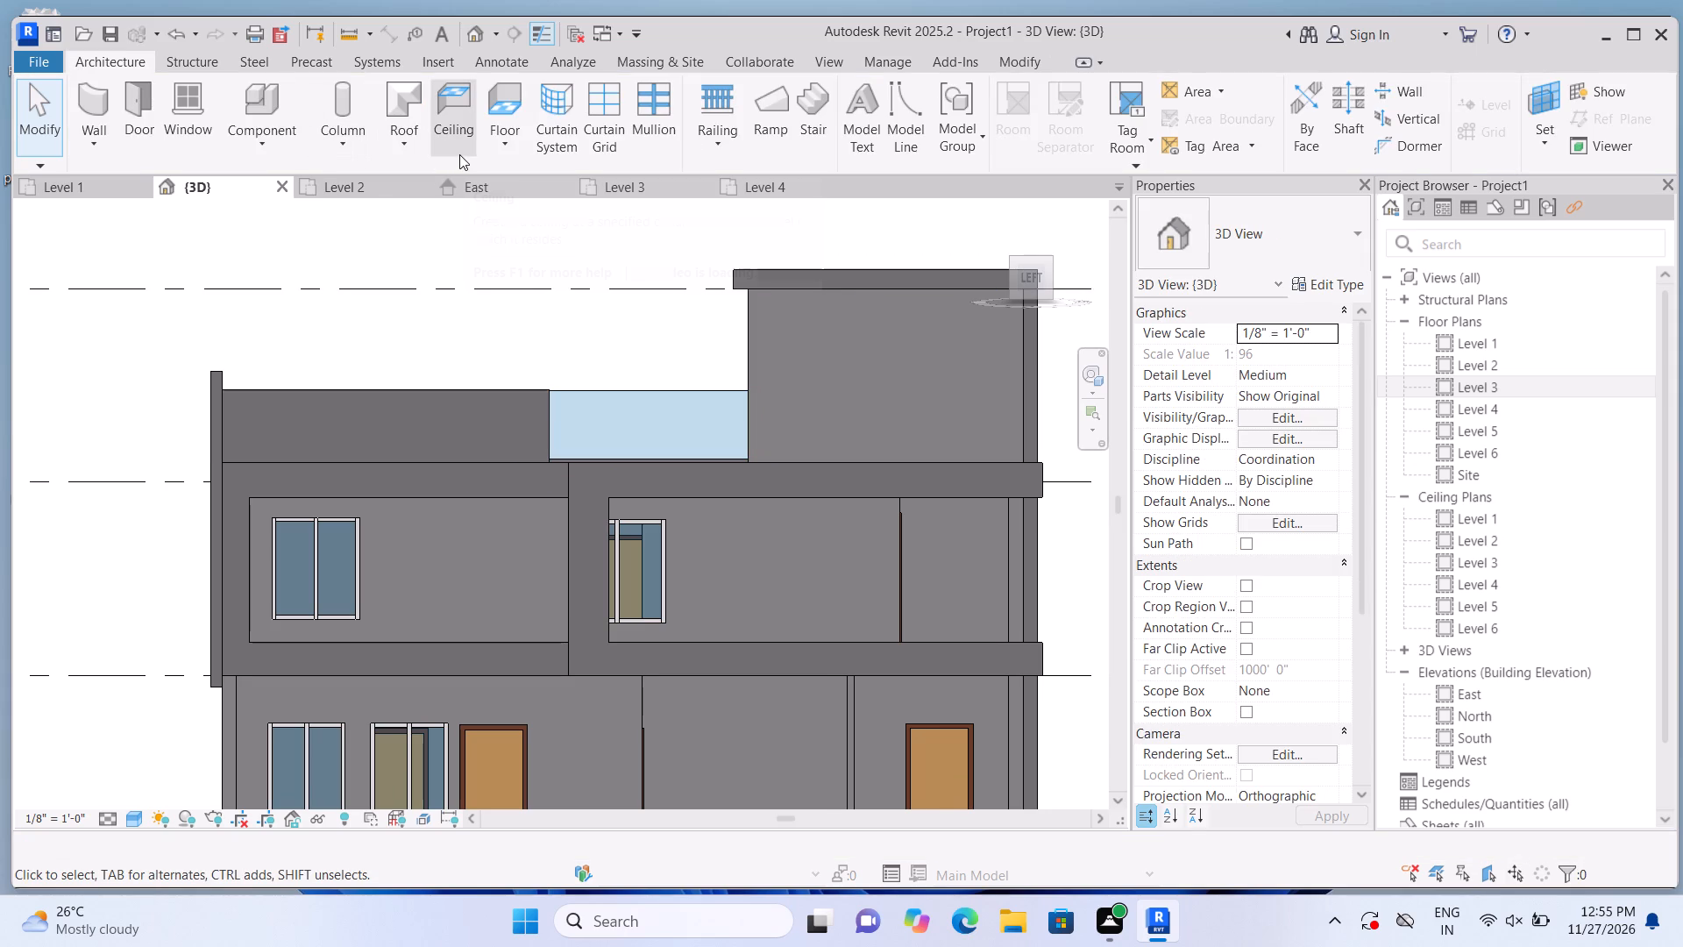
Divide the curtain wall into three equal bays with two vertical curtain grid lines about 3'-5" apart.
left_click(609, 134)
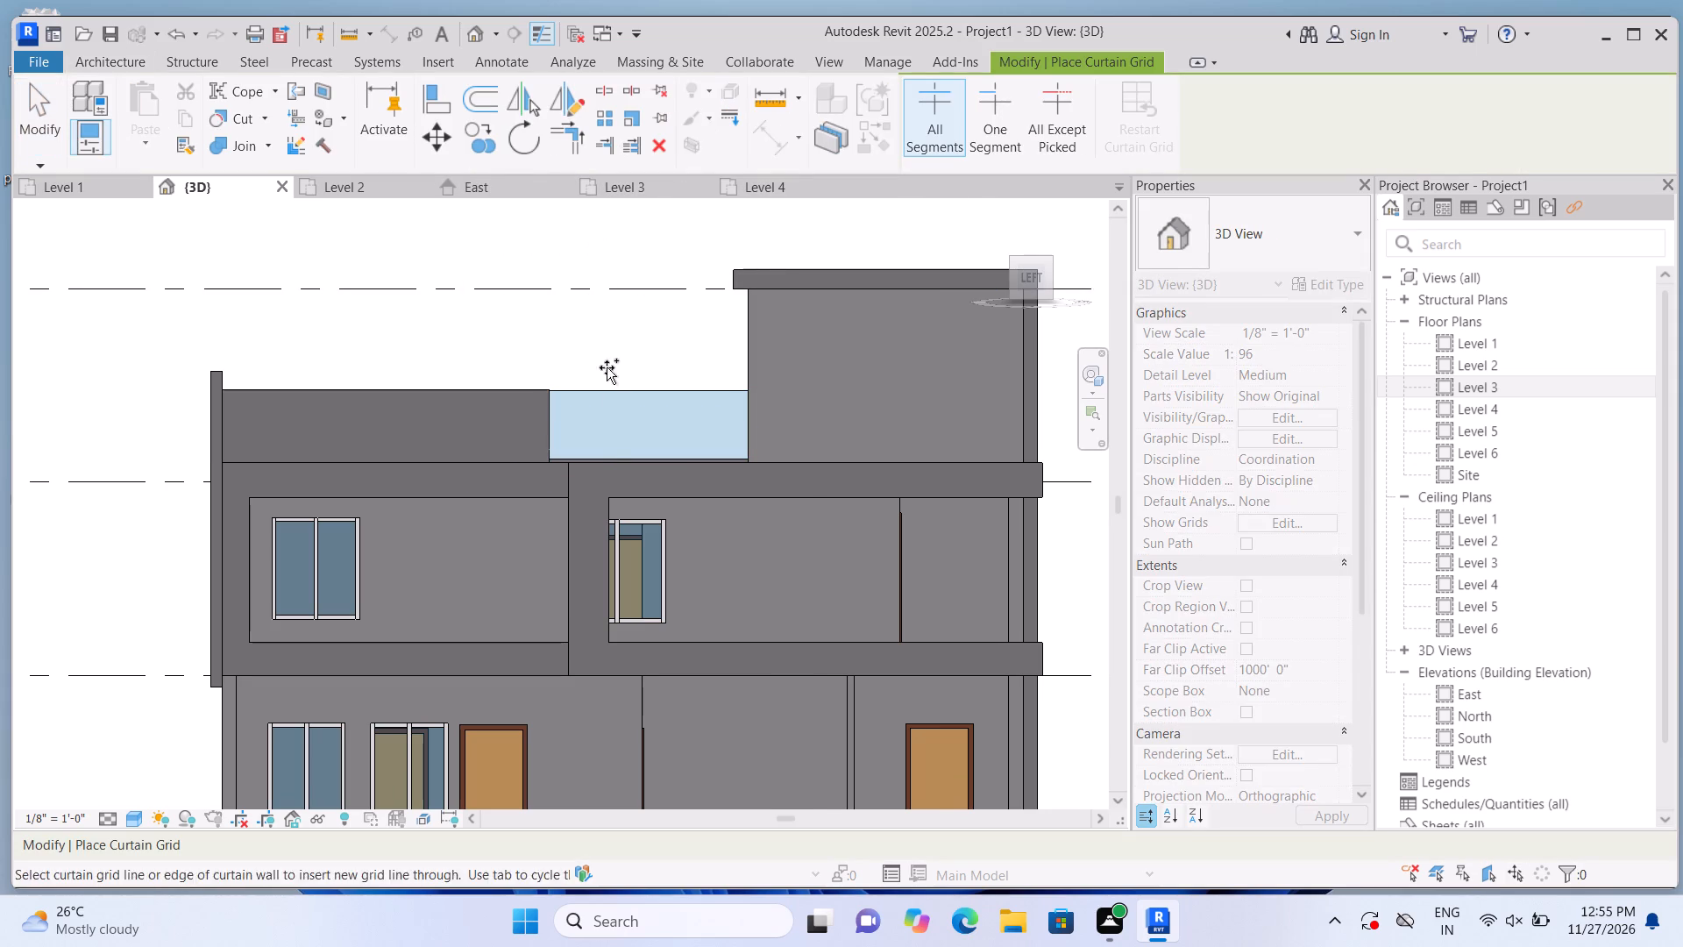
left_click(610, 395)
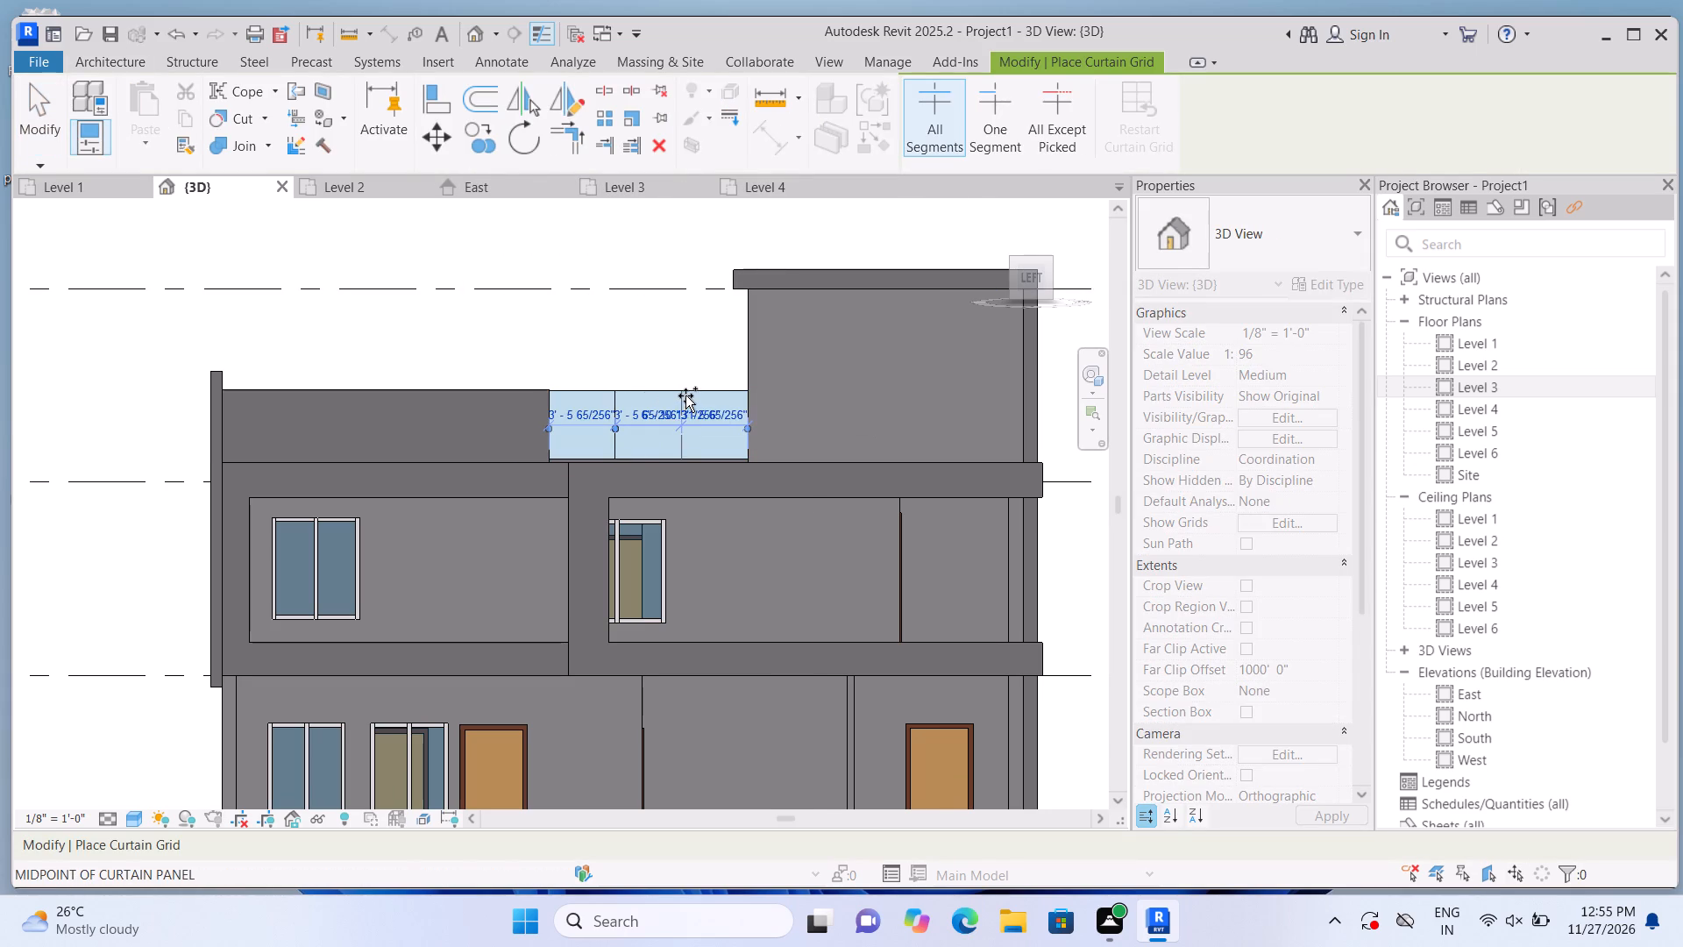
left_click(685, 395)
Place 2.5" x 5" rectangular mullions on the curtain wall's top edge, both vertical grid lines and both end edges.
left_click(112, 61)
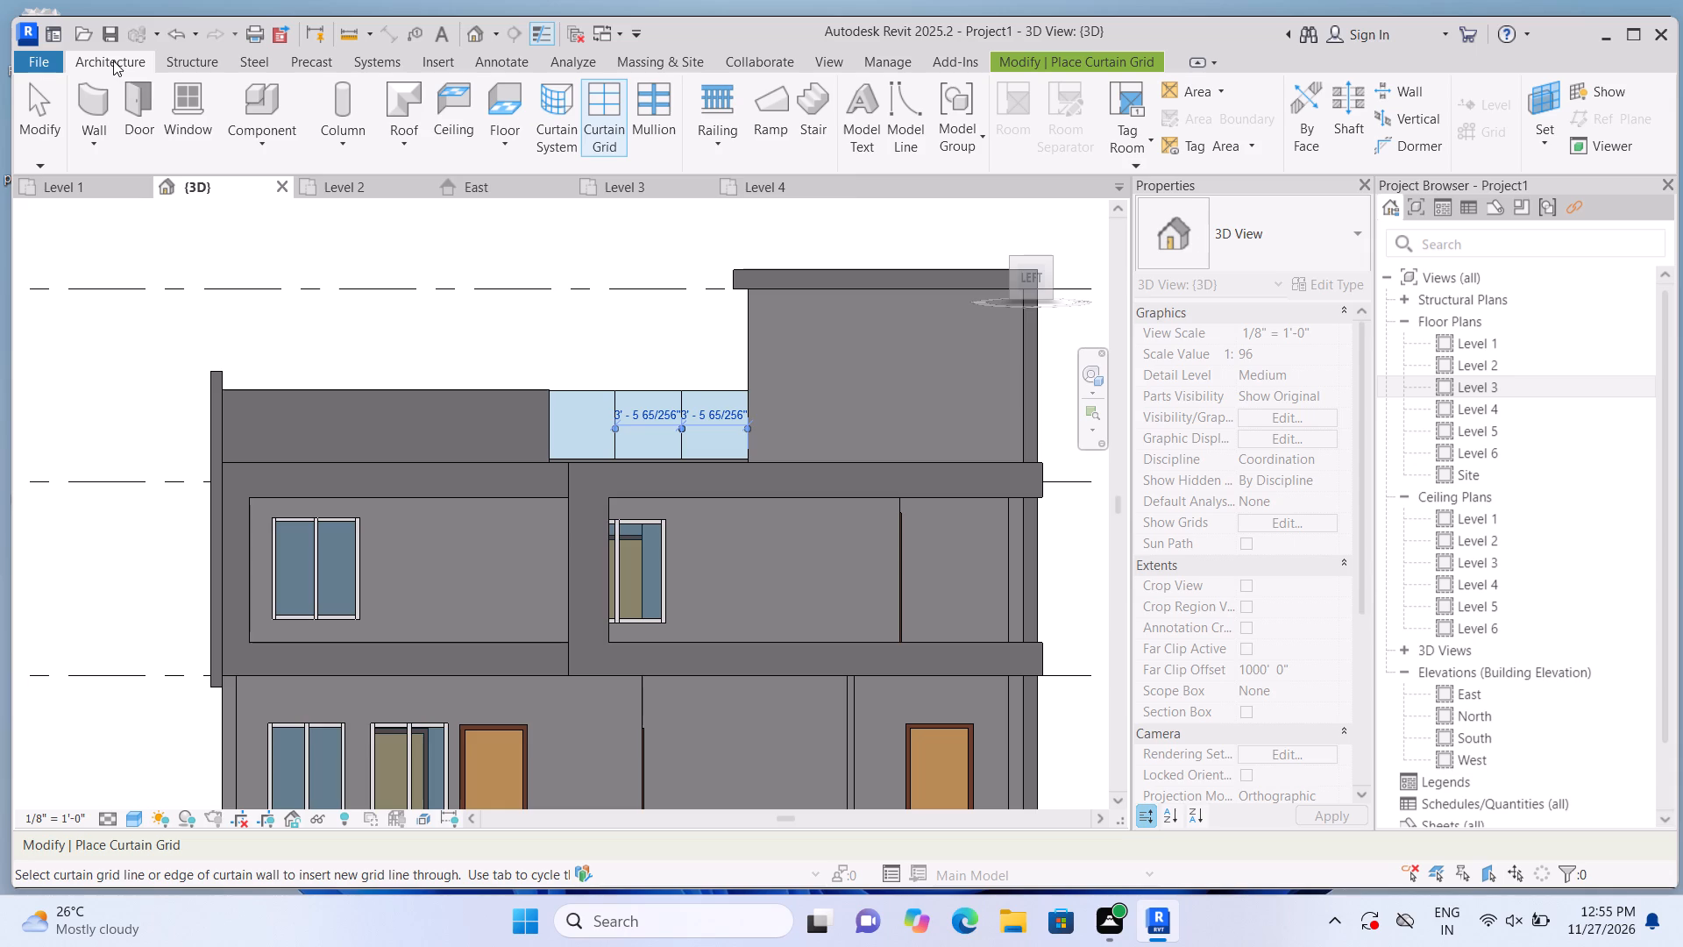
left_click(672, 117)
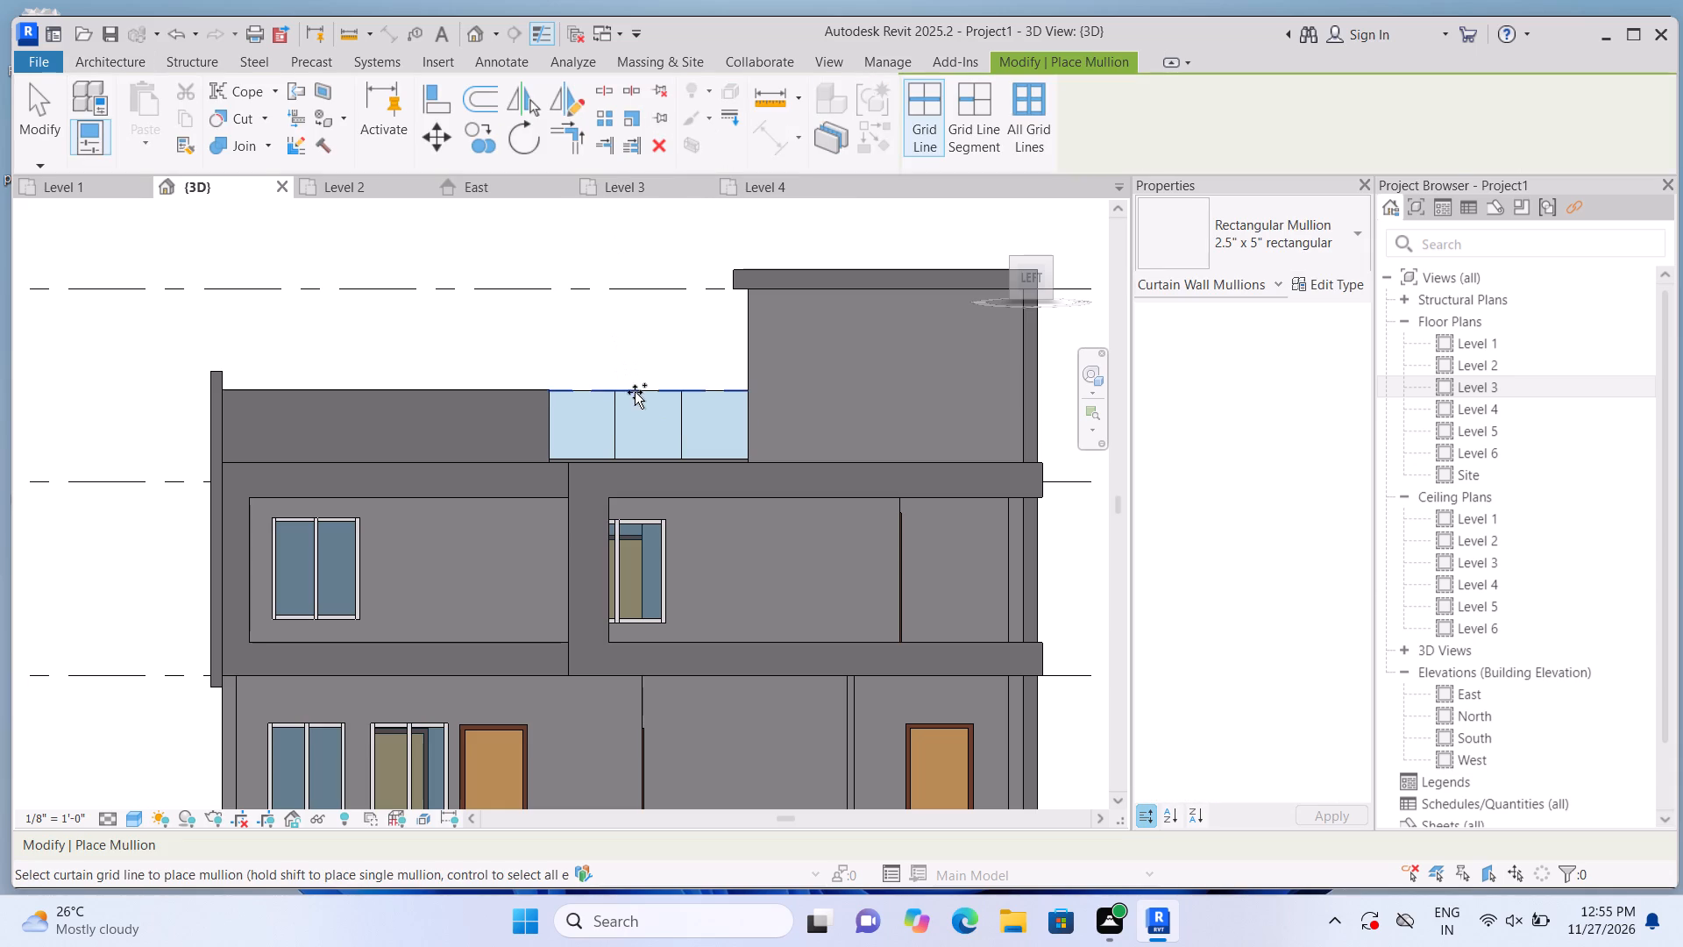
left_click(635, 392)
left_click(616, 424)
left_click(672, 433)
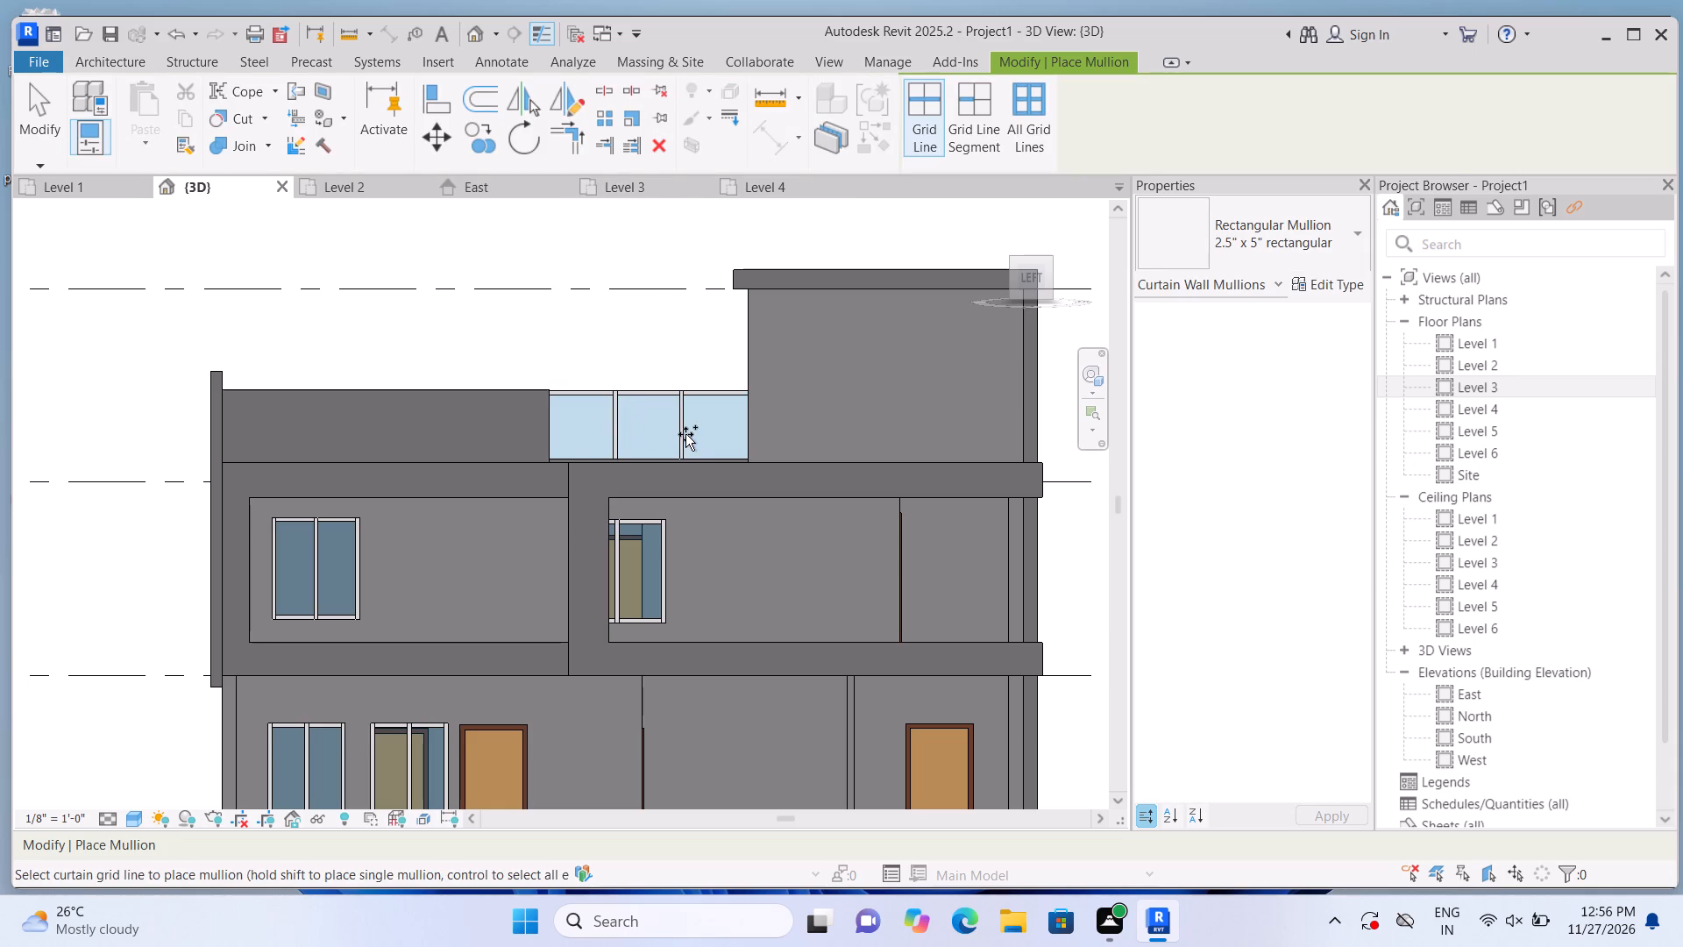
left_click(540, 416)
left_click(741, 420)
key("Escape")
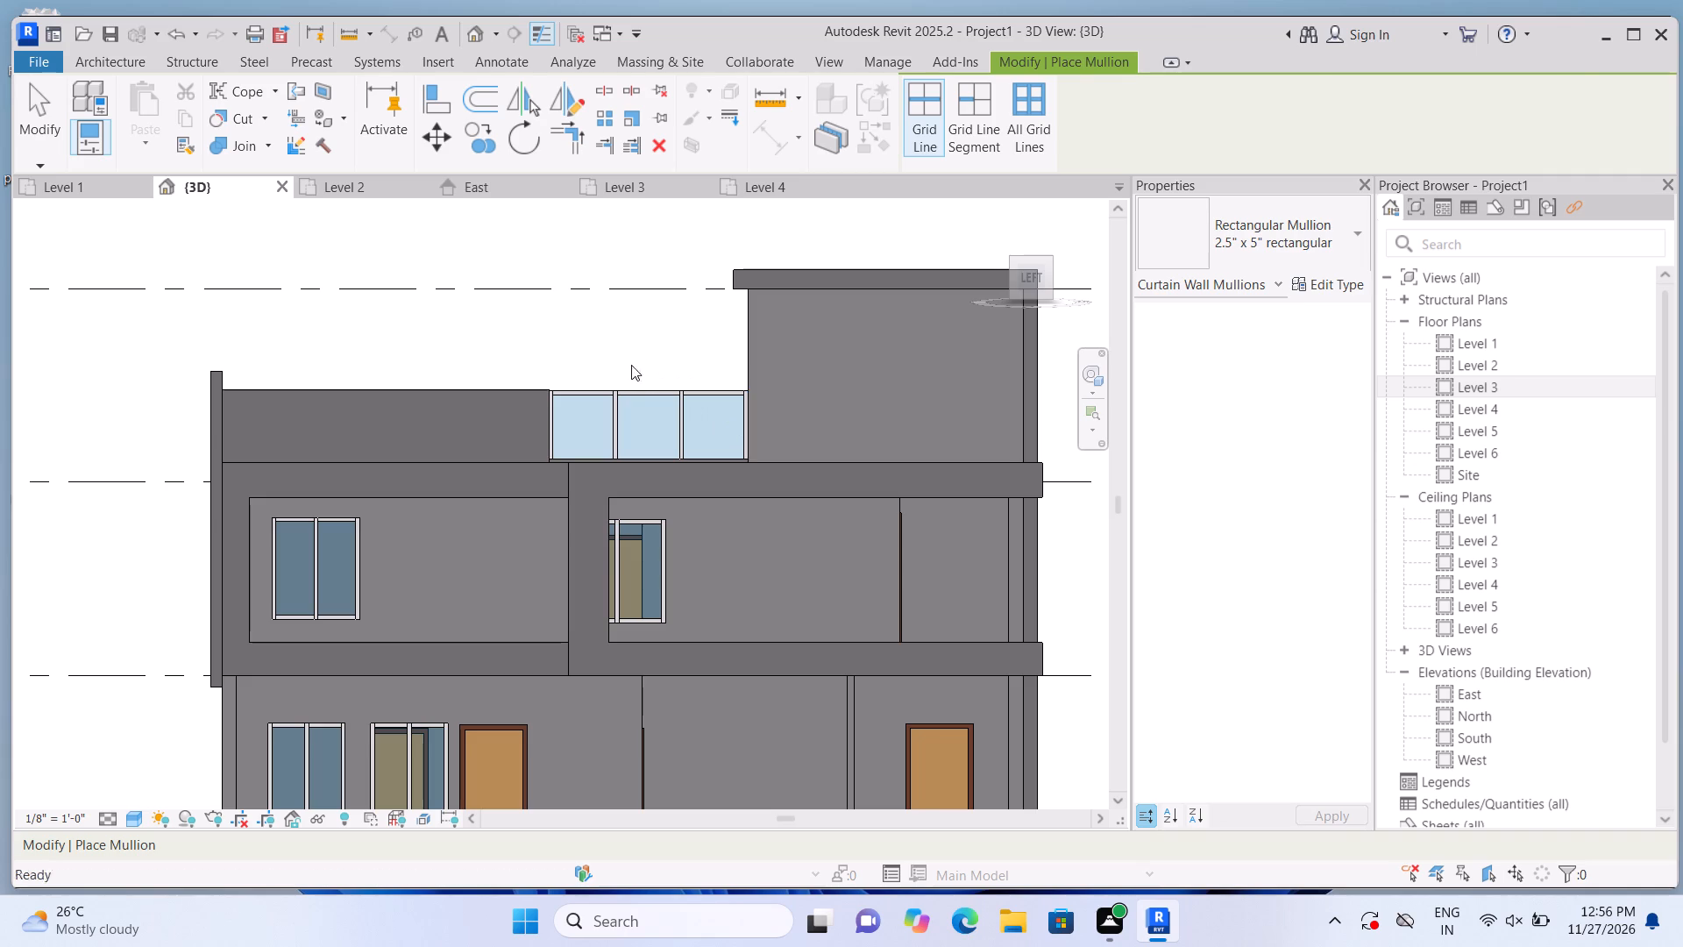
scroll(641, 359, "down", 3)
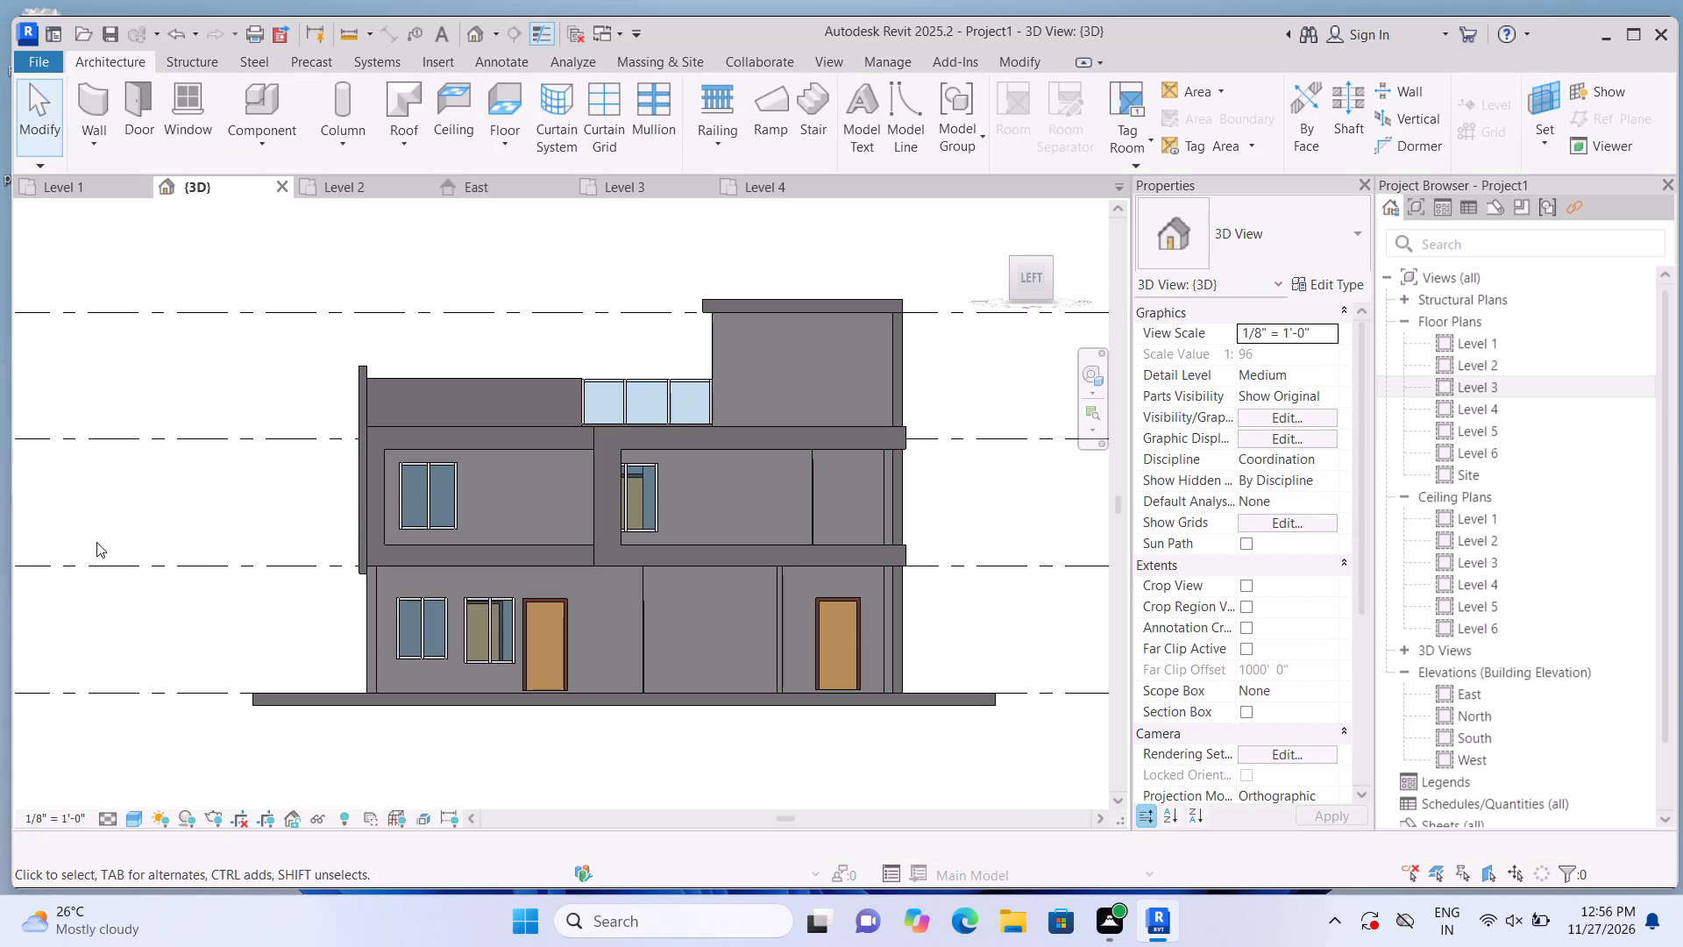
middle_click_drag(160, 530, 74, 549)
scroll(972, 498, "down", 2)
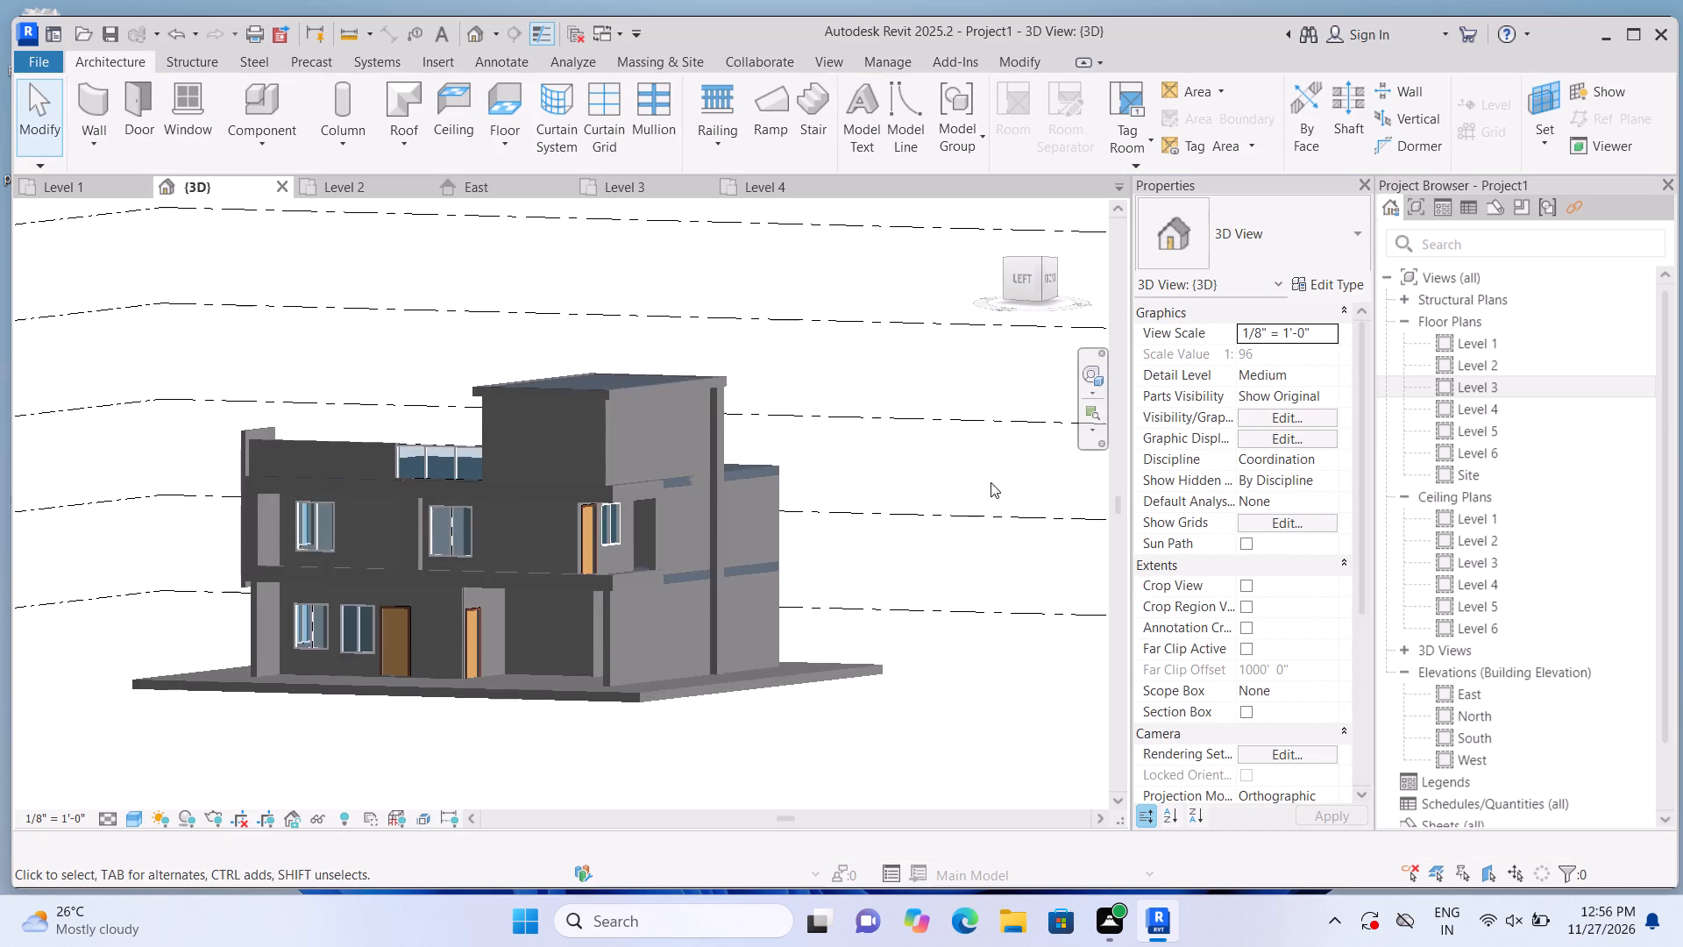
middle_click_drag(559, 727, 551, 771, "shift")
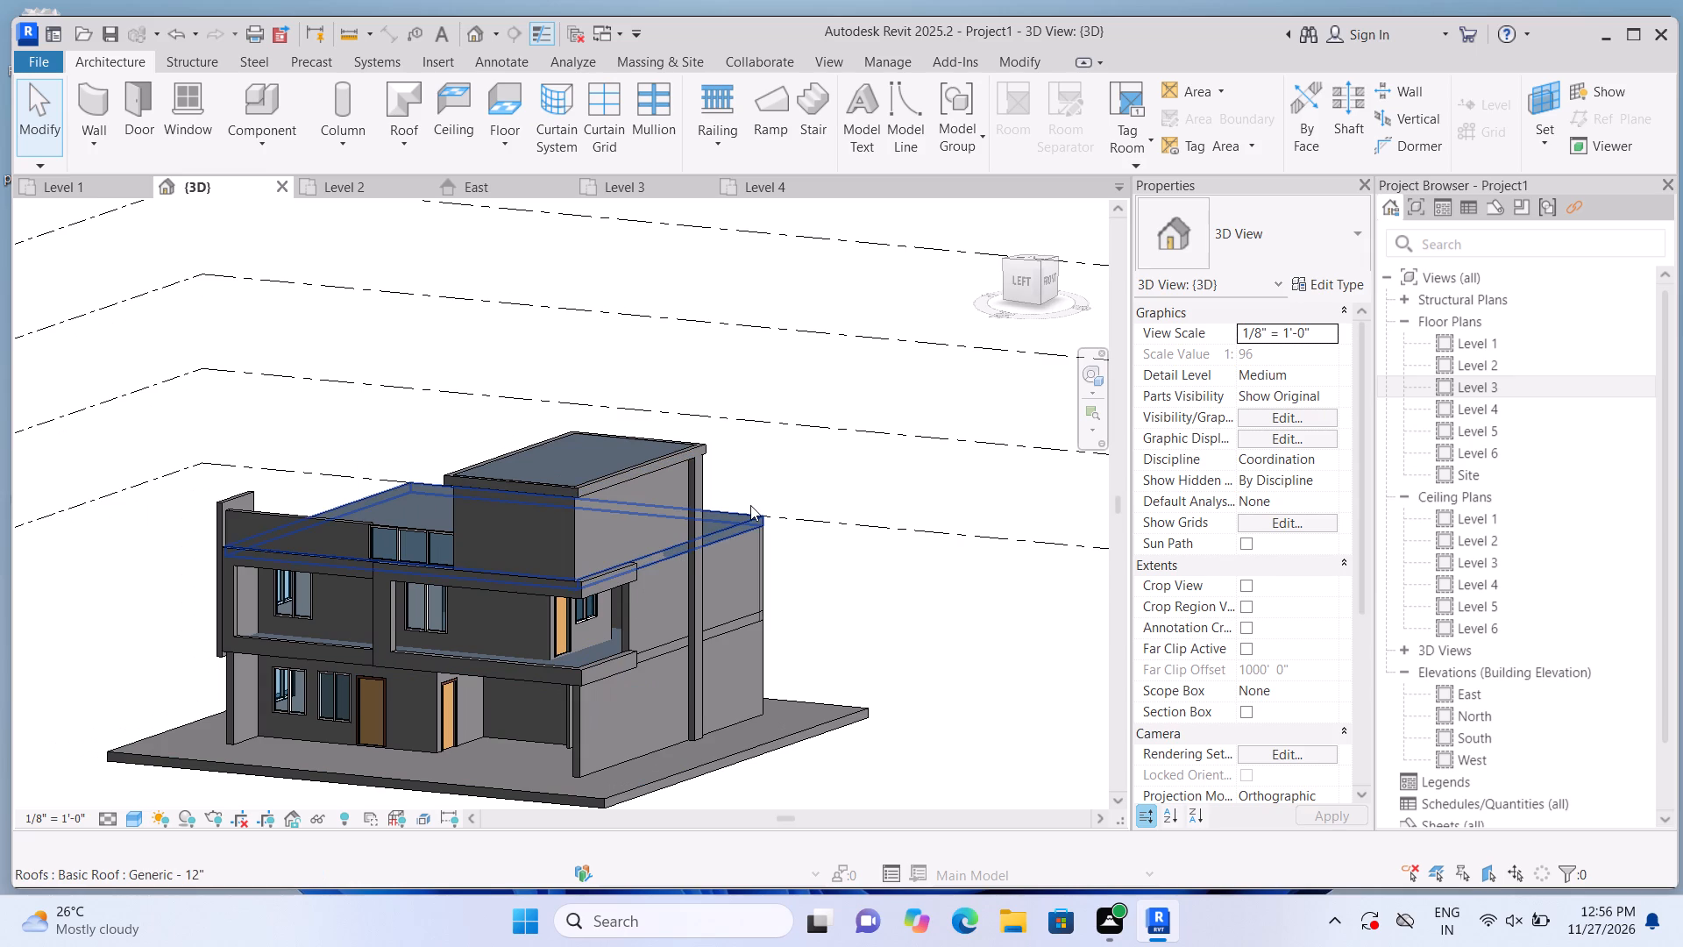
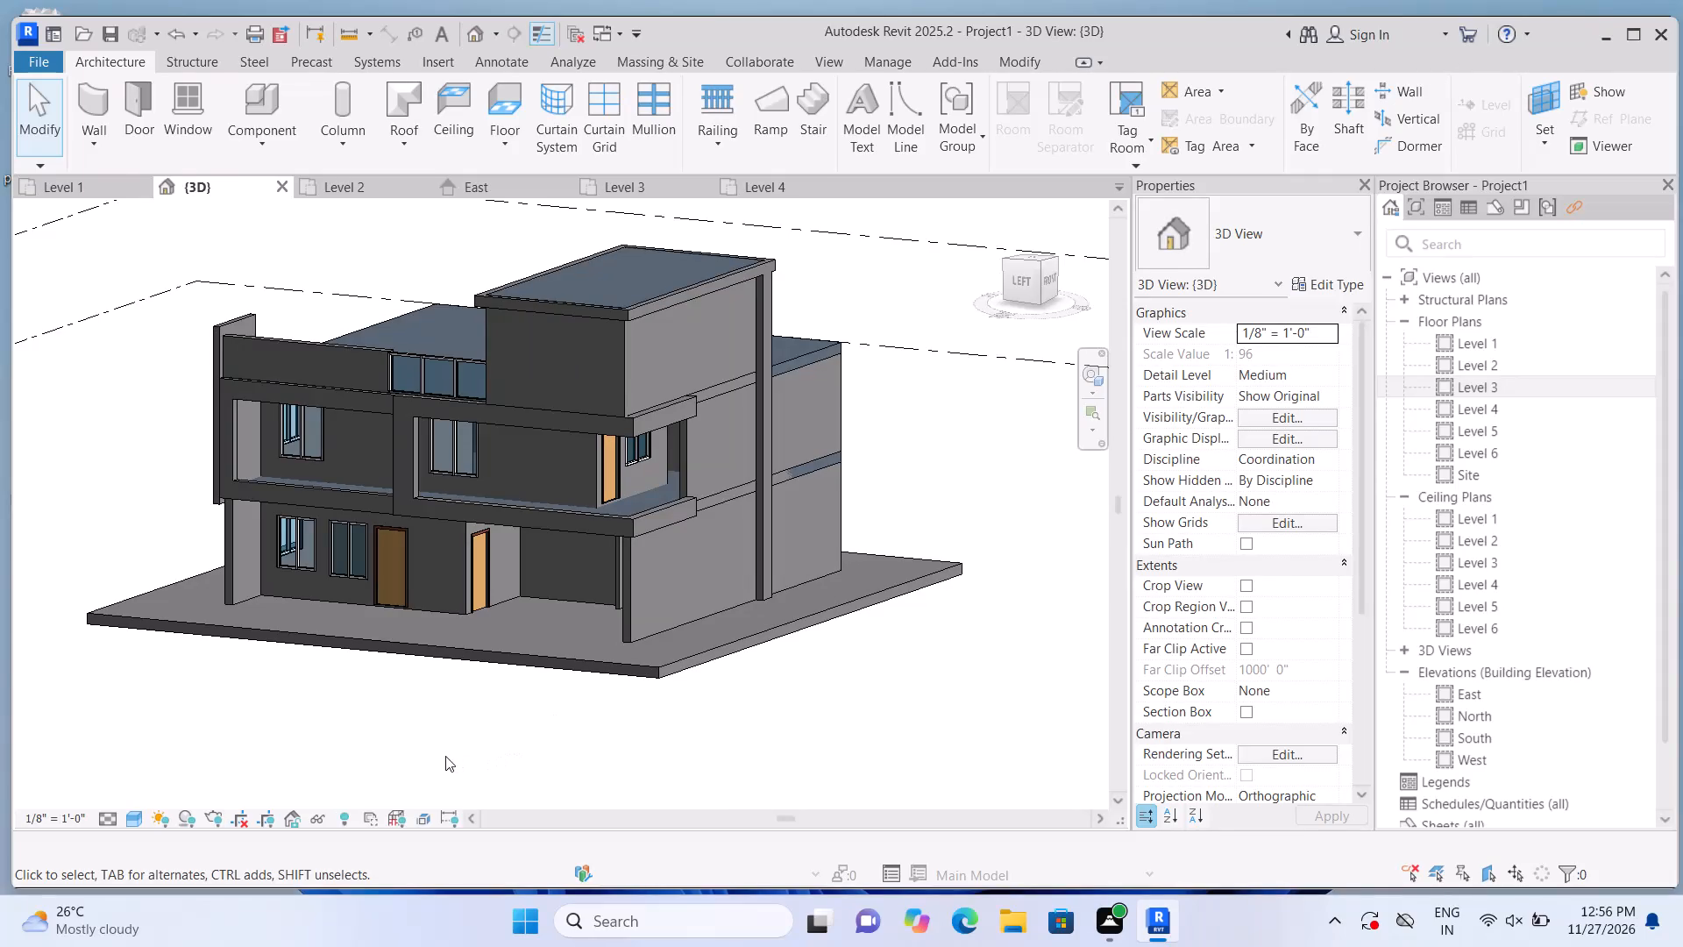
Examine the house's front facade, balconies and side wall in the 3D view.
middle_click_drag(432, 751, 411, 731)
middle_click_drag(413, 711, 466, 774)
scroll(469, 776, "up", 1)
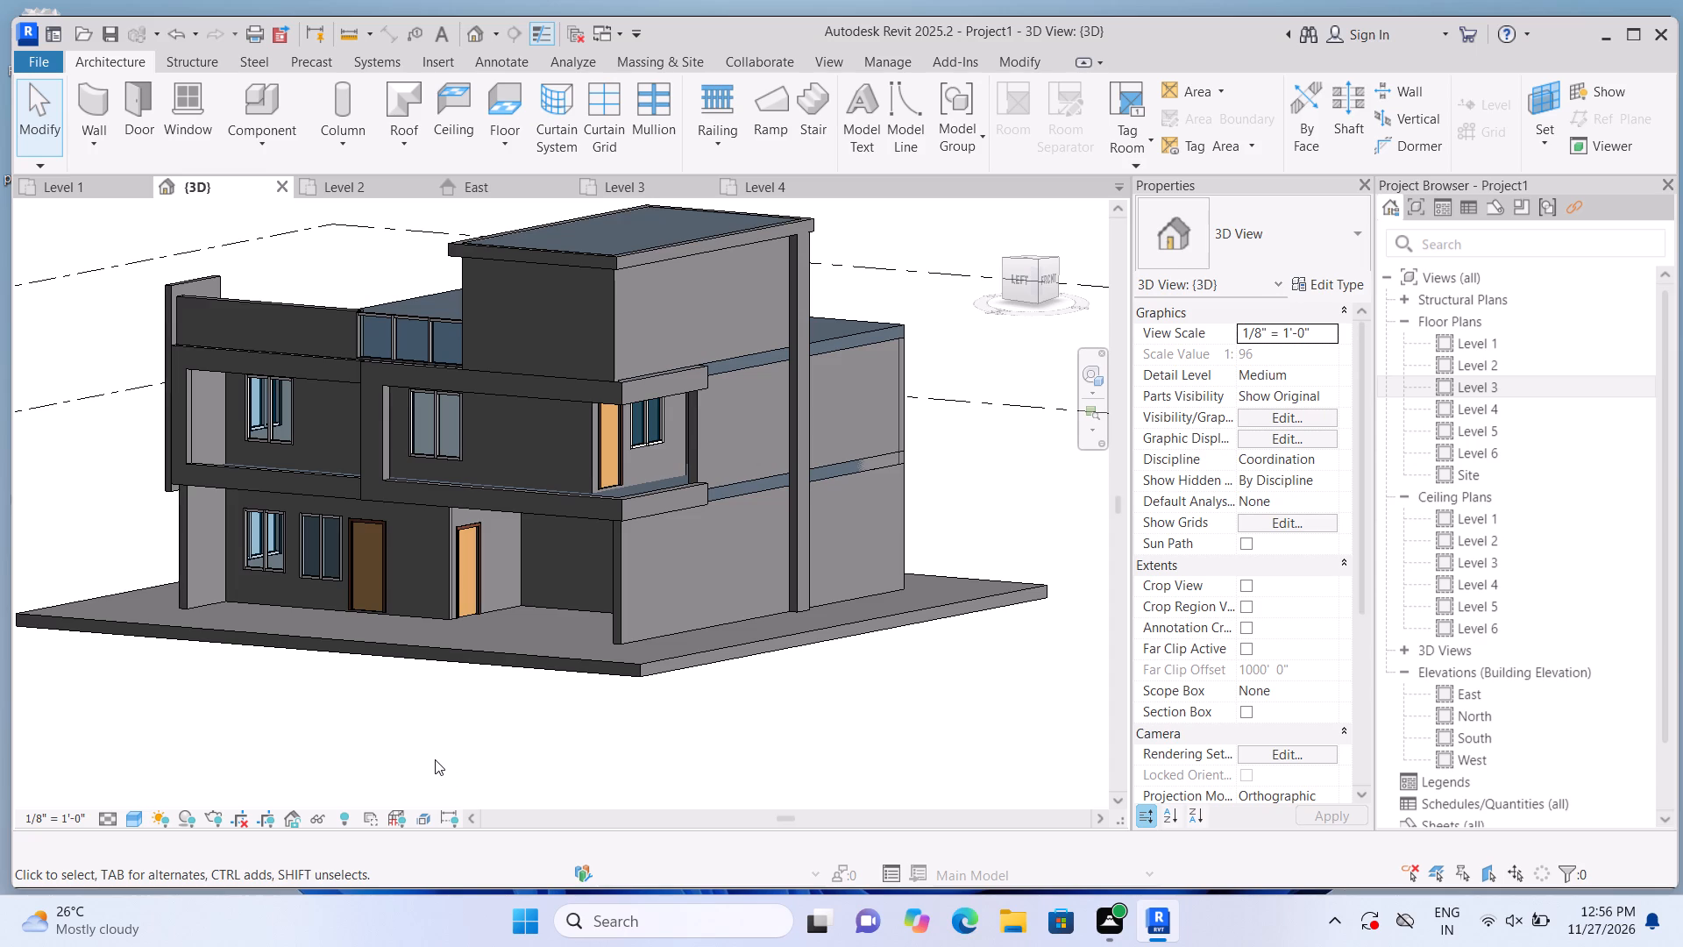
scroll(425, 765, "up", 1)
scroll(428, 763, "down", 1)
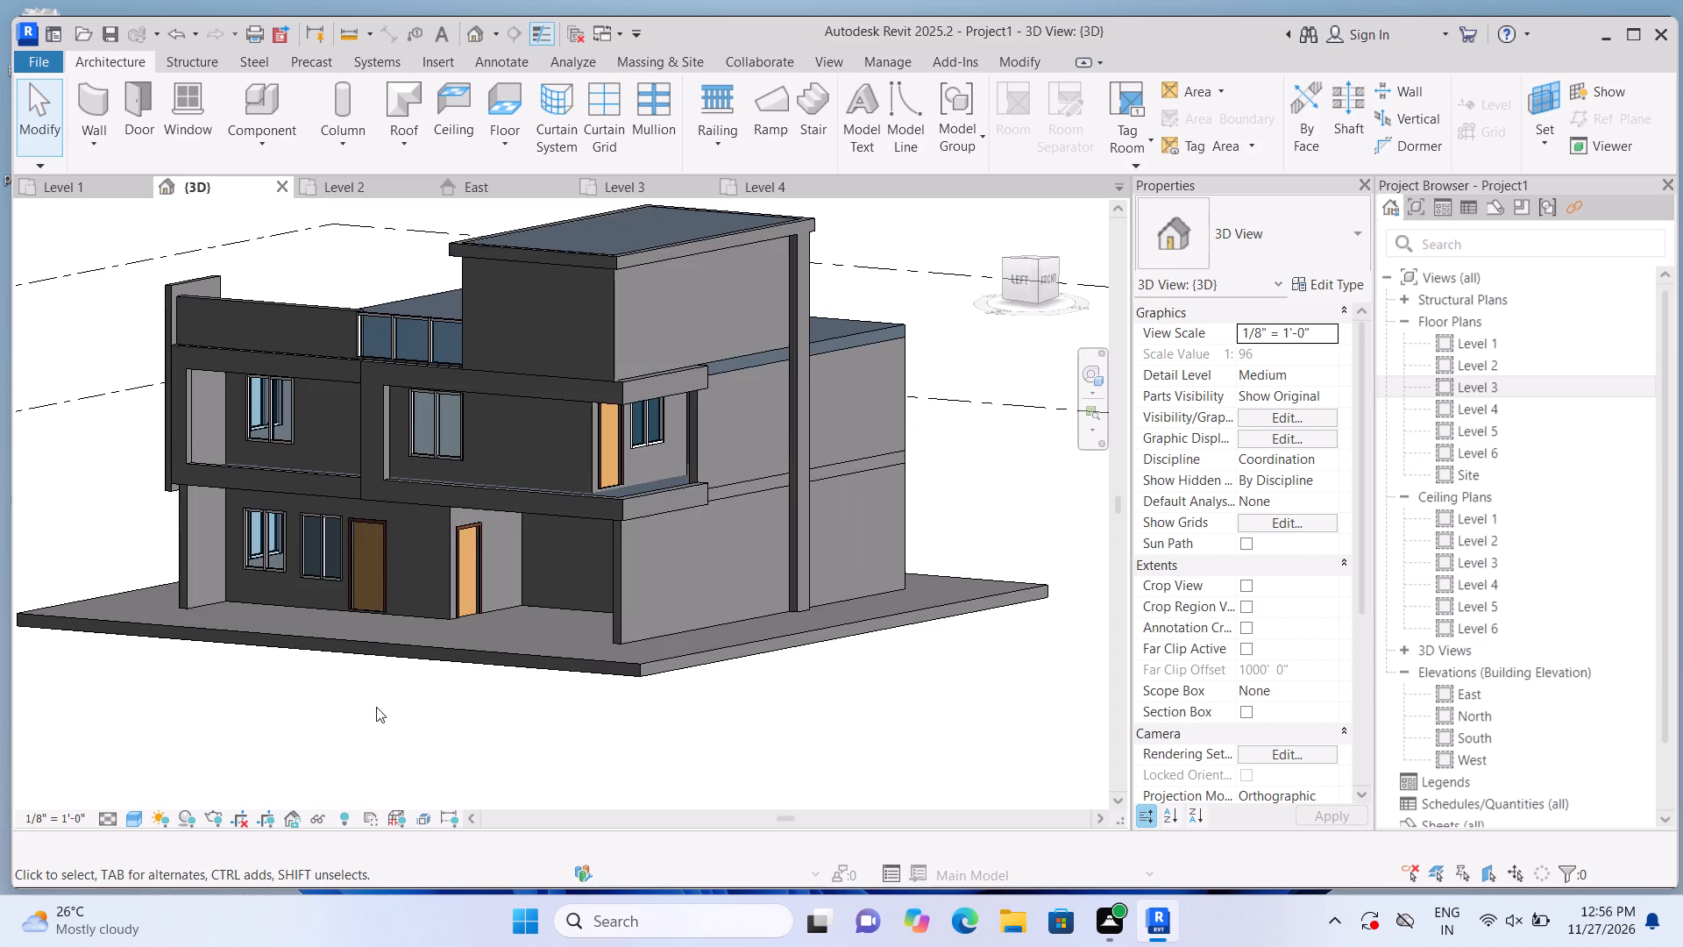
scroll(354, 723, "up", 1)
scroll(355, 738, "down", 1)
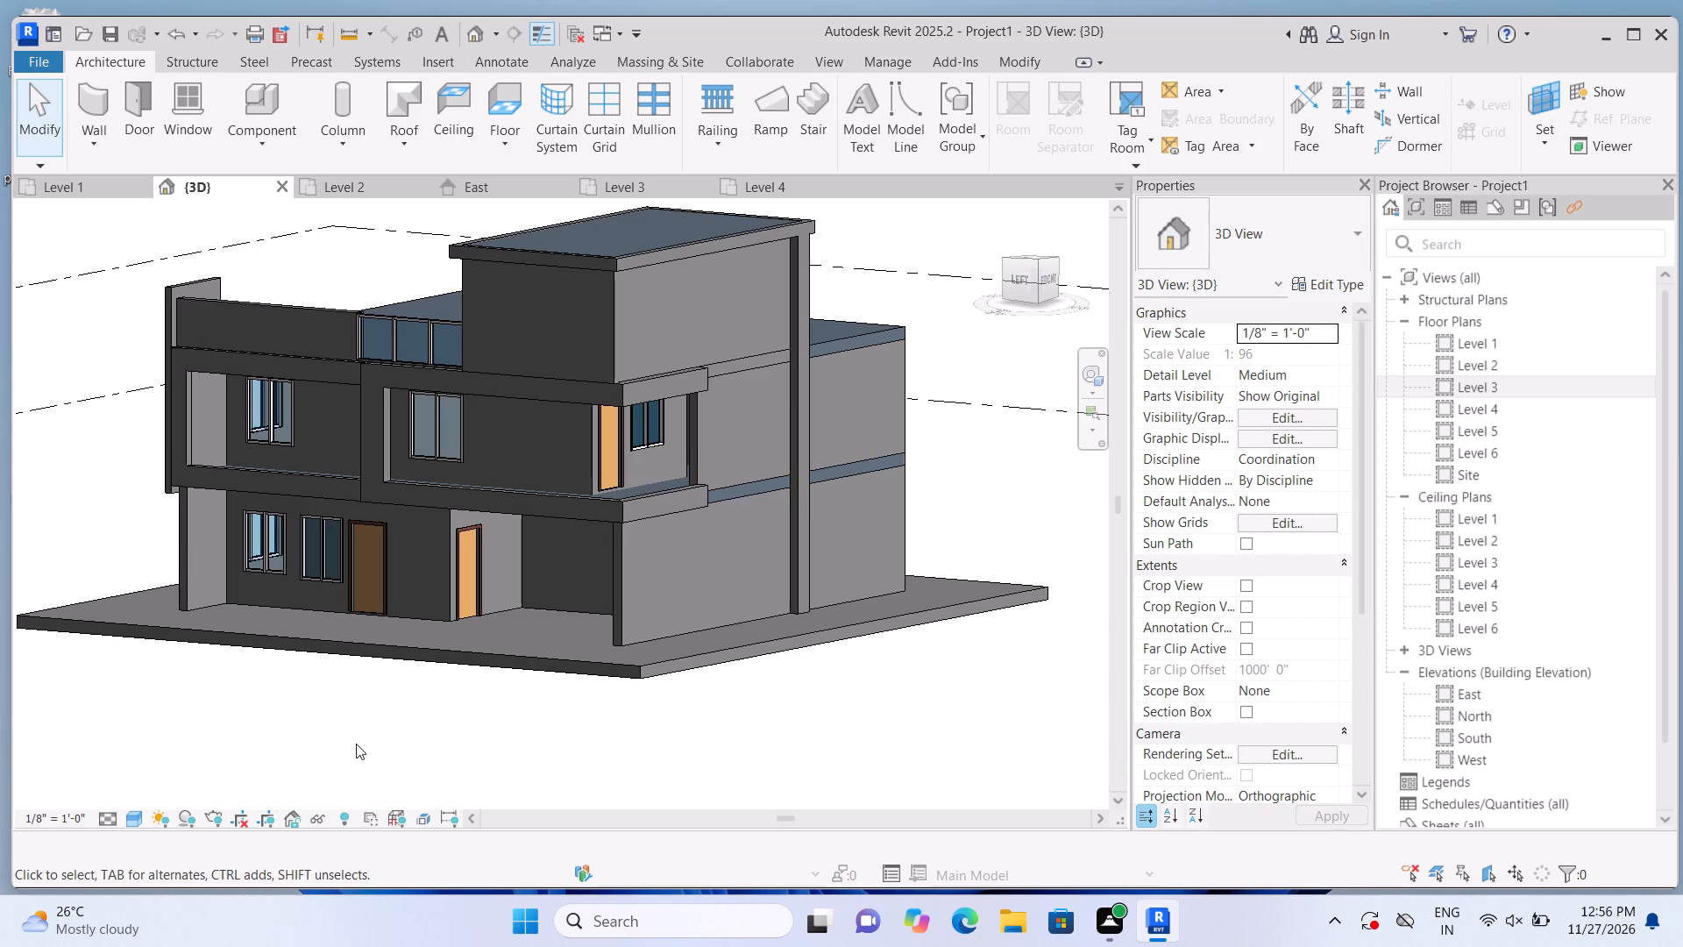
scroll(356, 744, "up", 1)
middle_click_drag(369, 754, 400, 794)
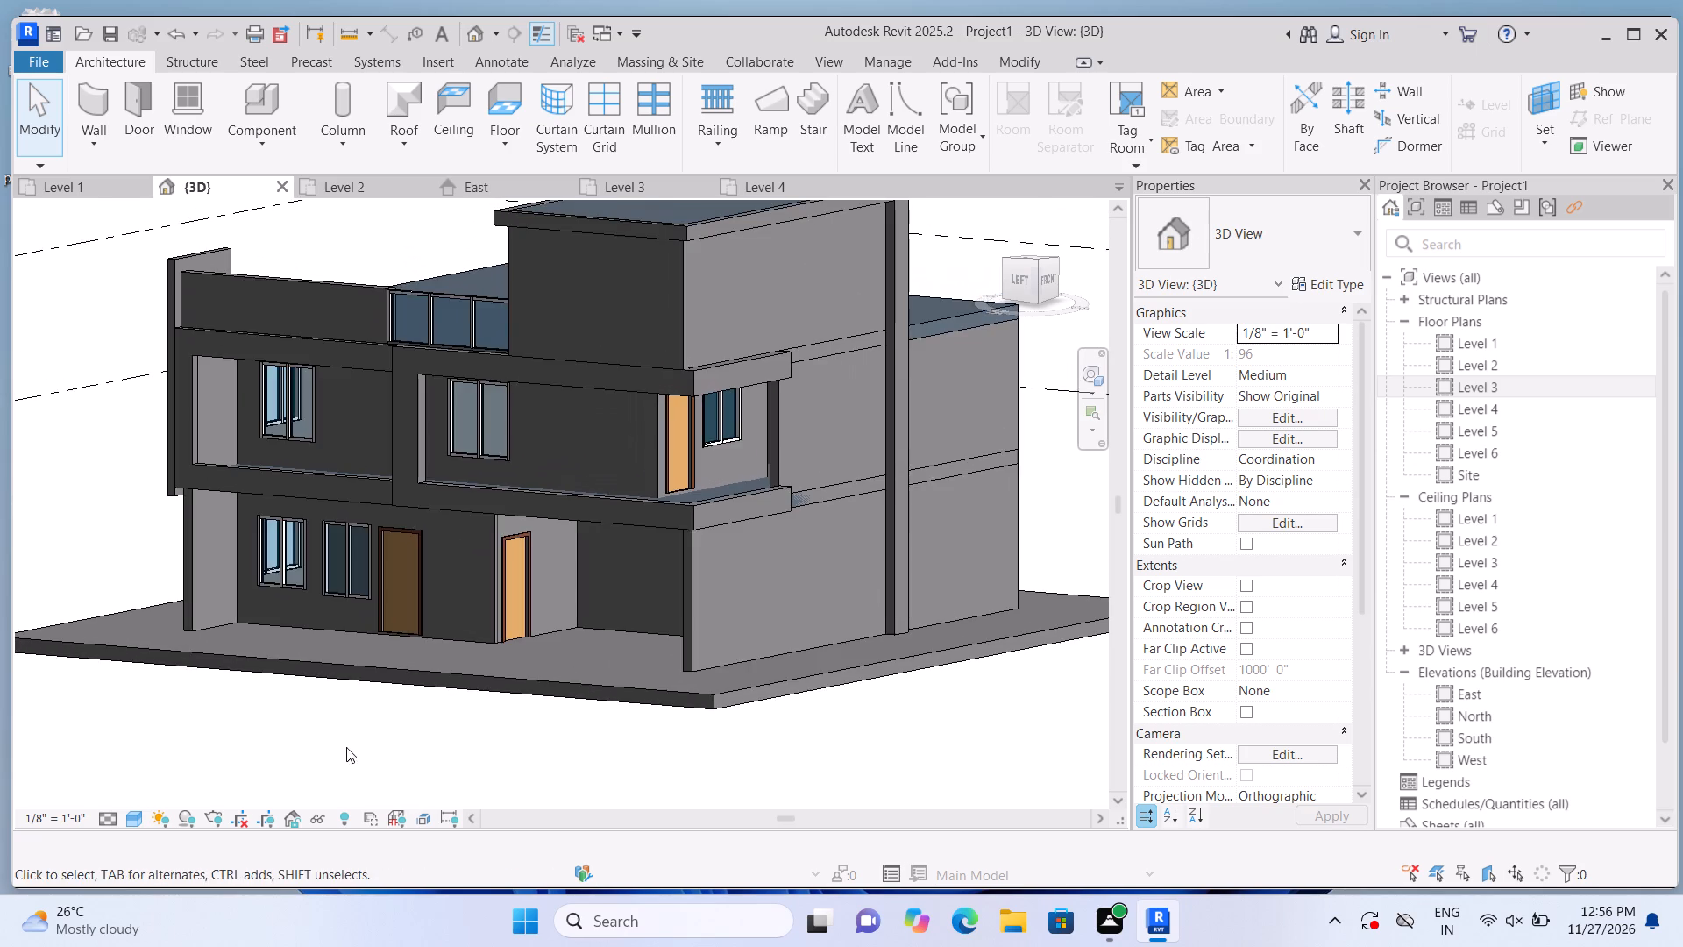
scroll(256, 616, "up", 3)
scroll(196, 645, "down", 2)
scroll(67, 434, "up", 2)
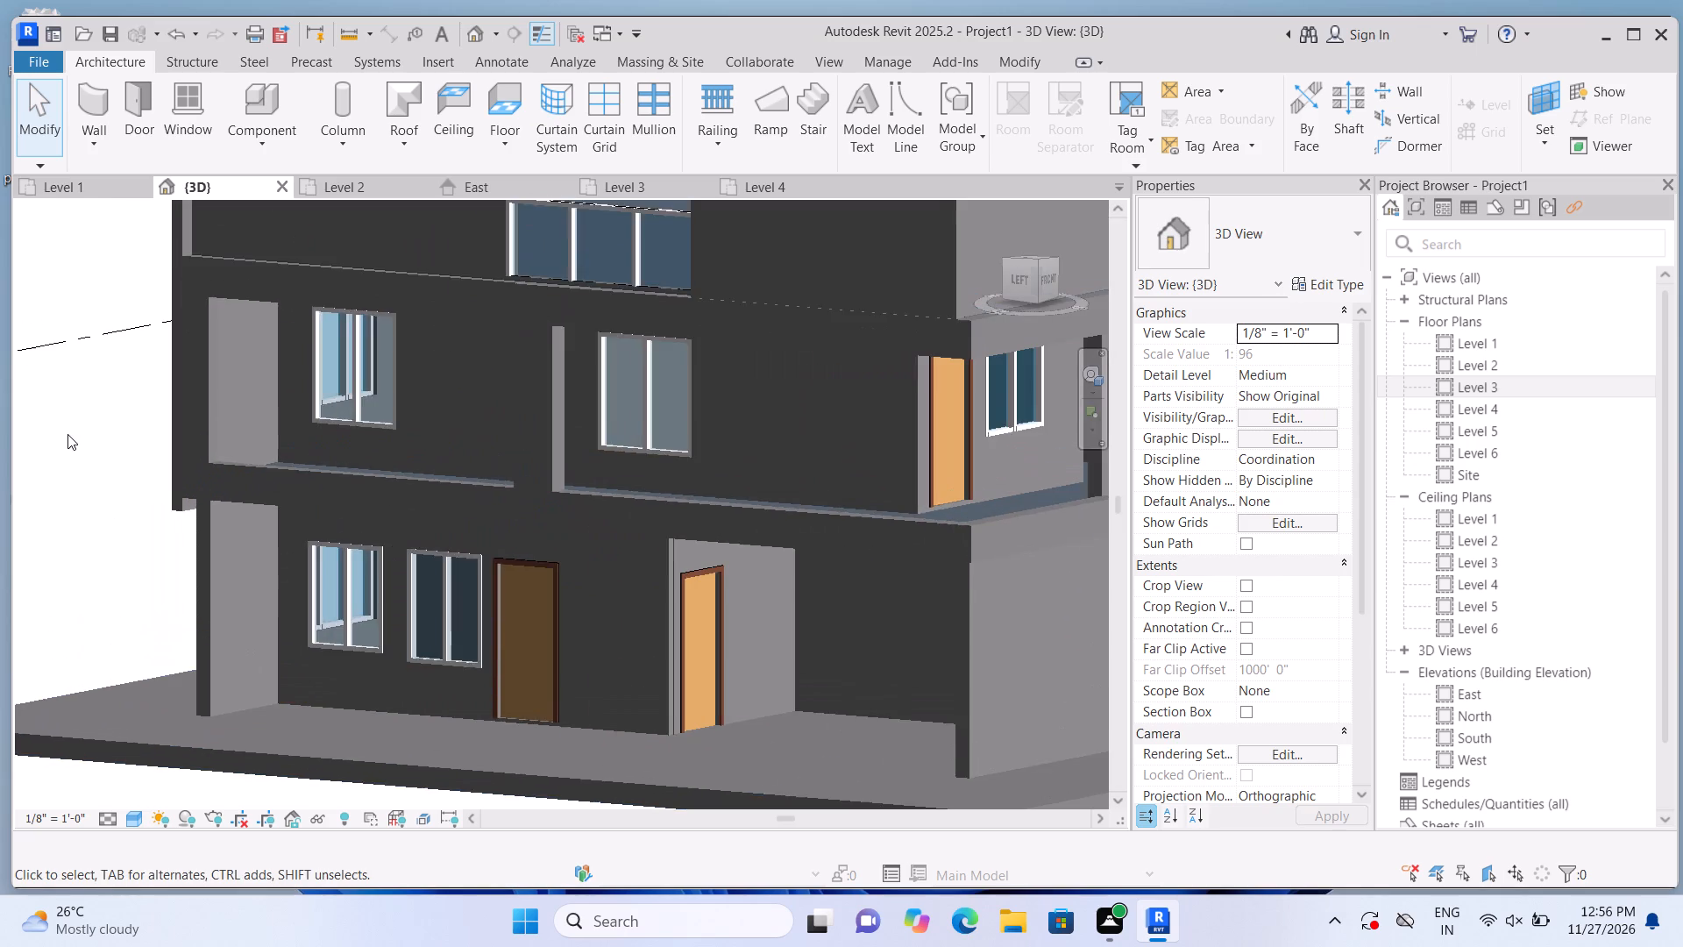
scroll(67, 433, "up", 2)
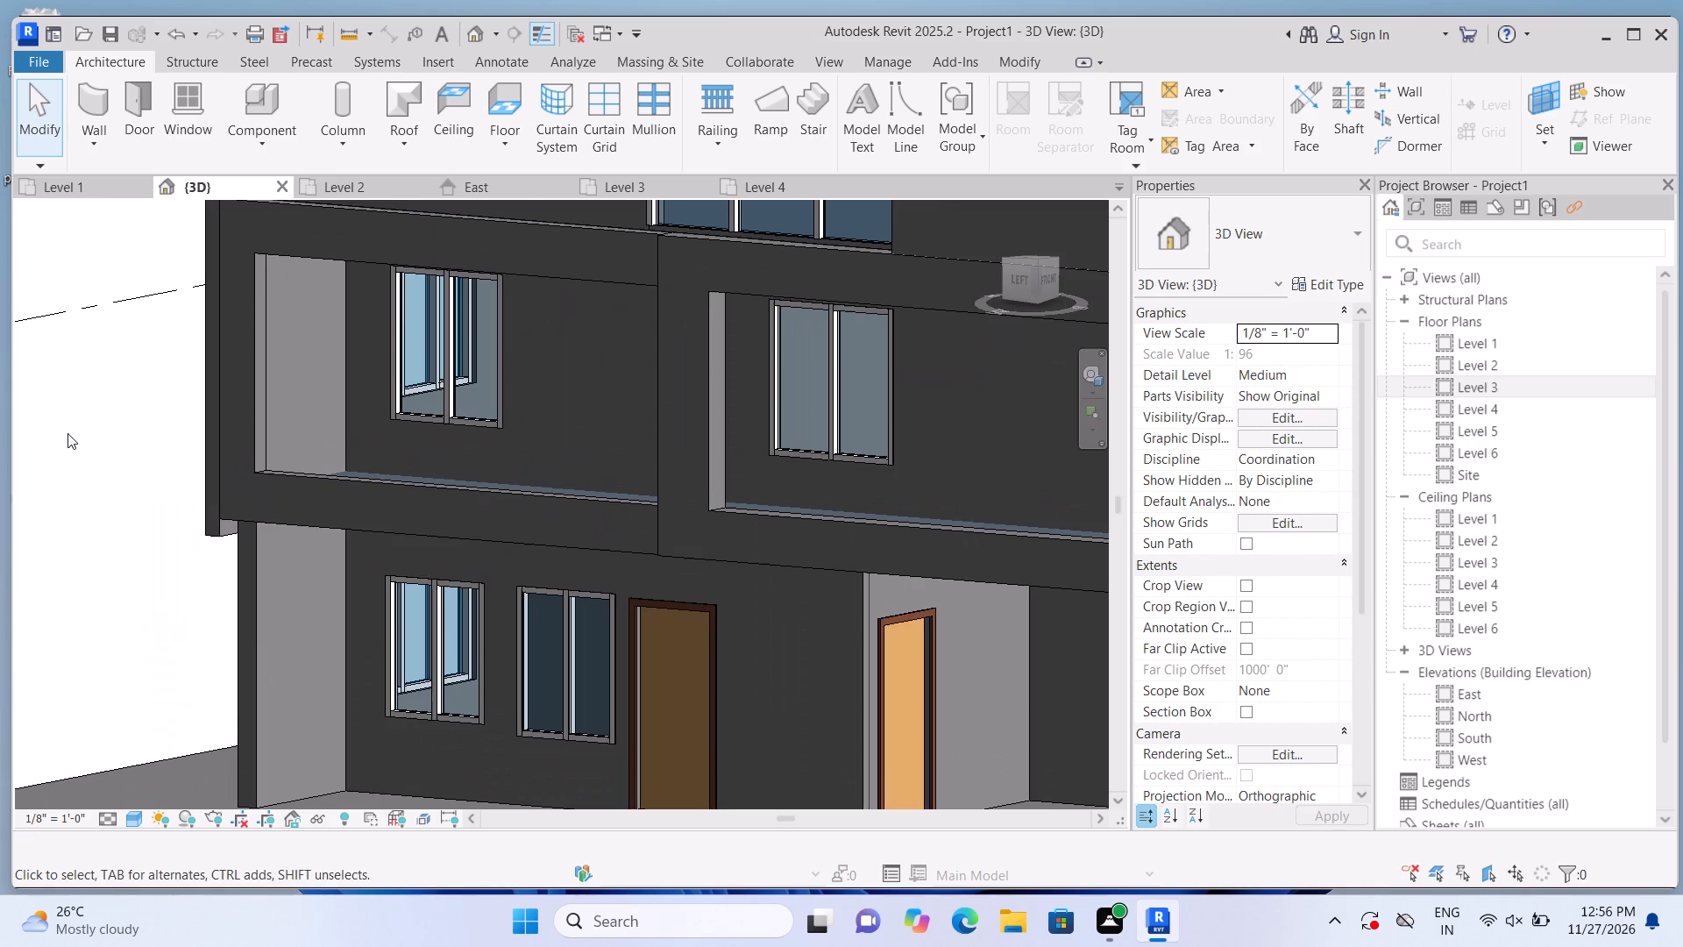
scroll(67, 433, "down", 3)
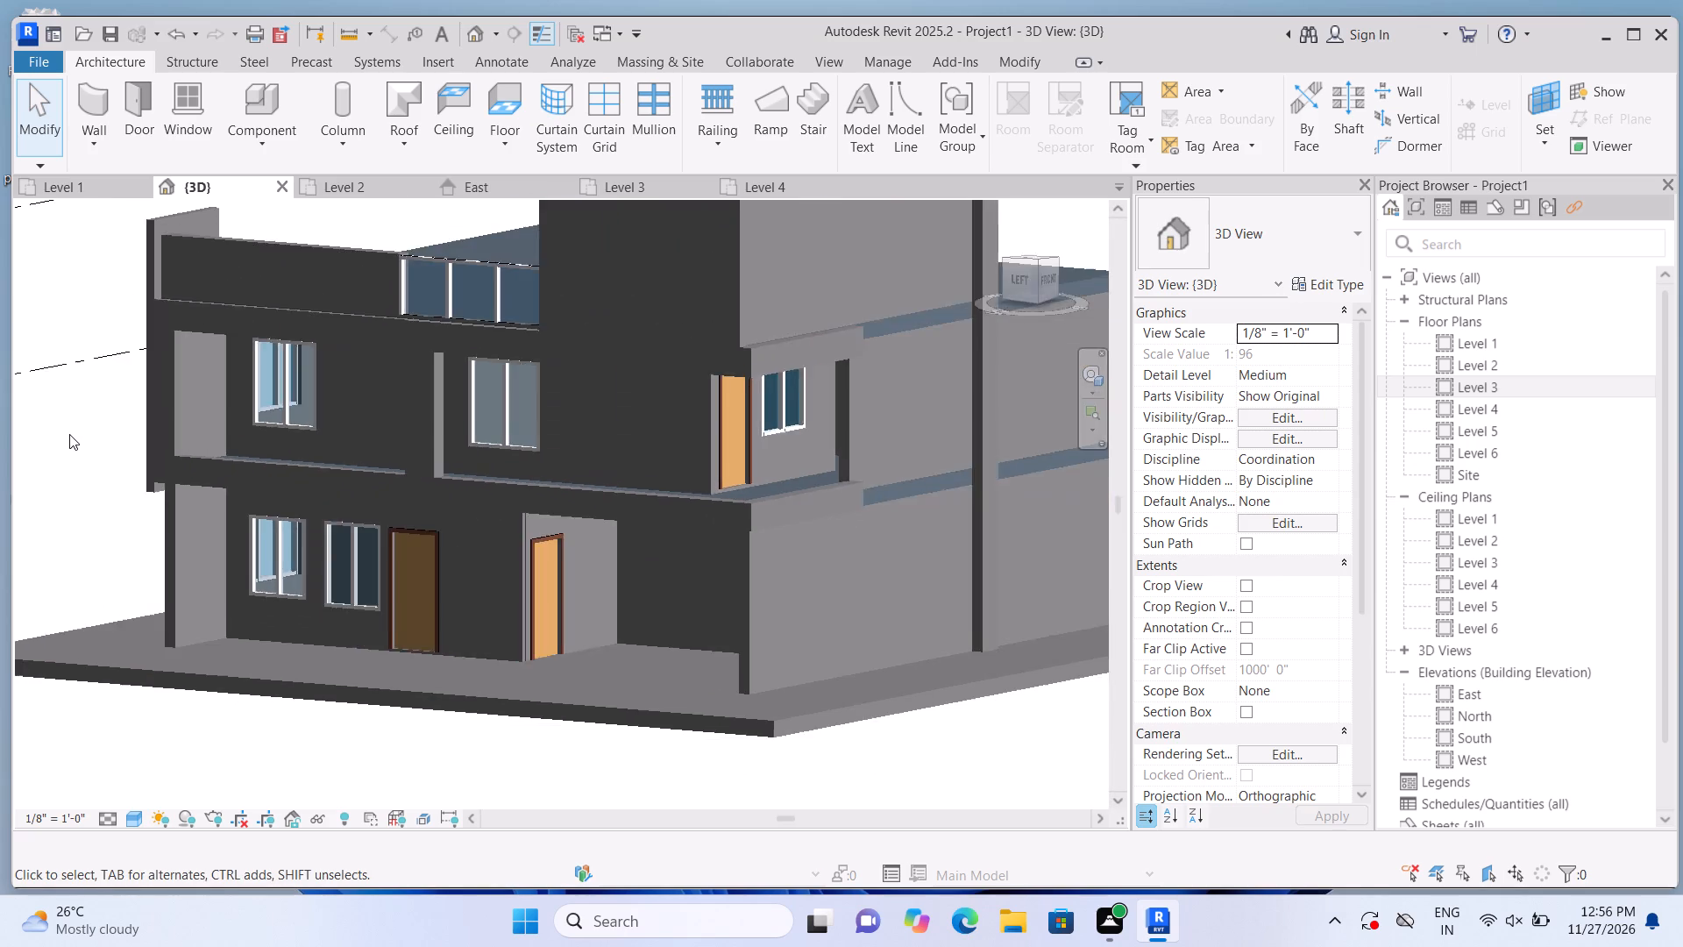
scroll(69, 434, "down", 2)
scroll(110, 716, "up", 1)
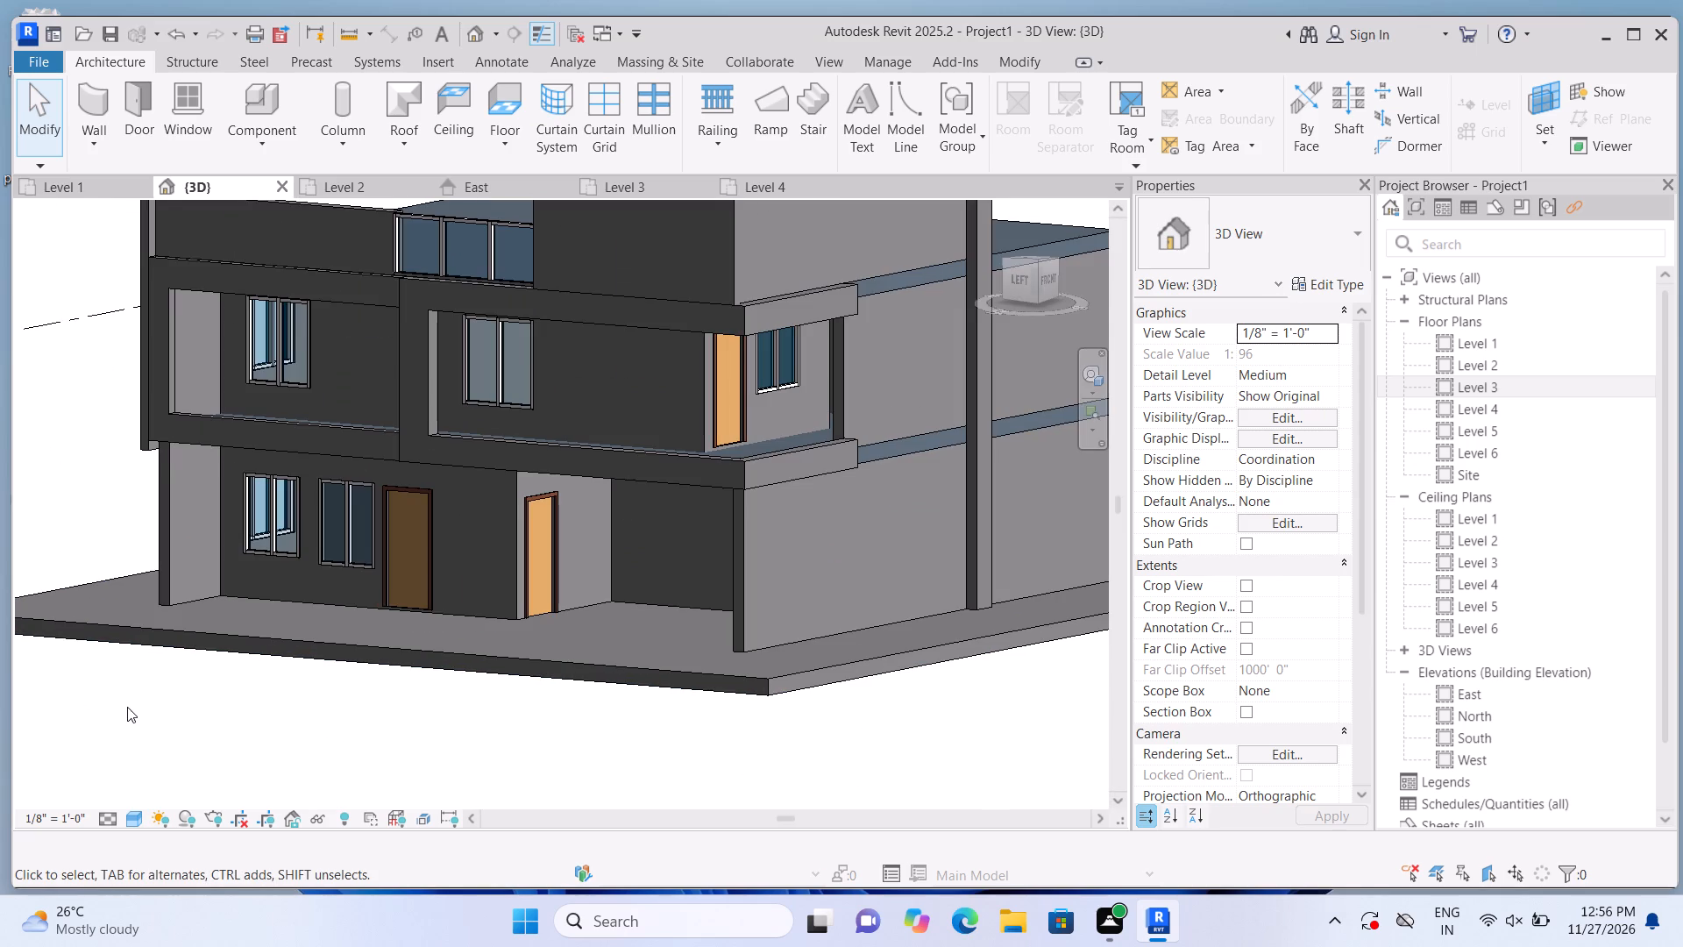
scroll(129, 731, "down", 2)
scroll(132, 727, "up", 1)
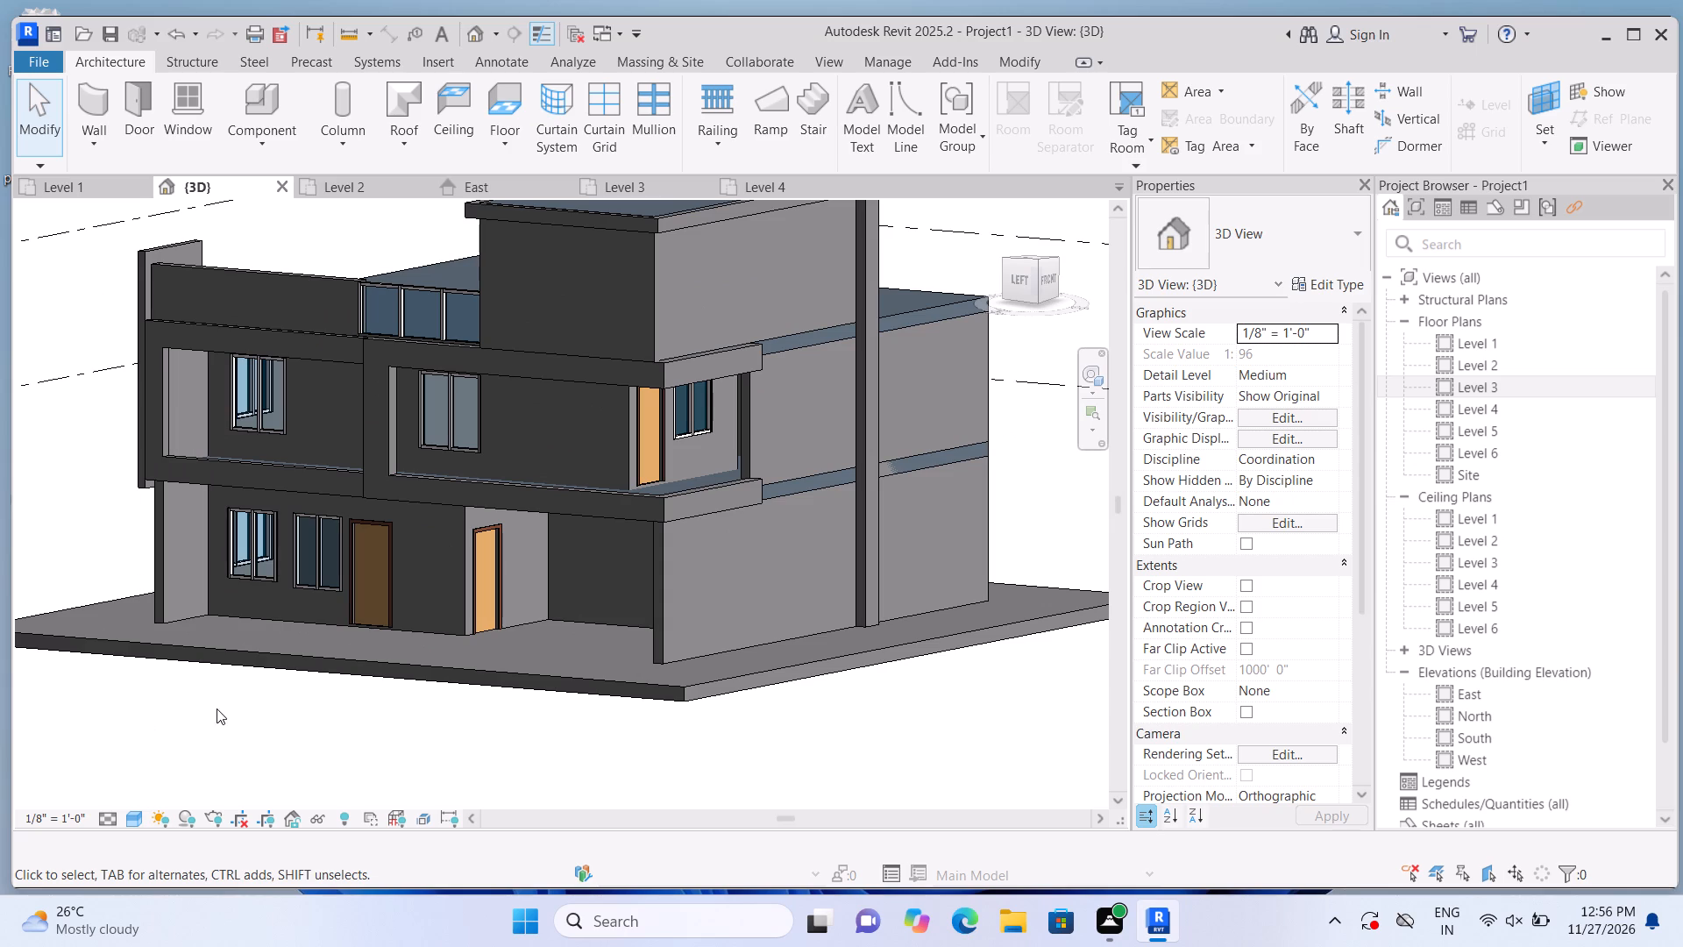
middle_click_drag(426, 779, 427, 780)
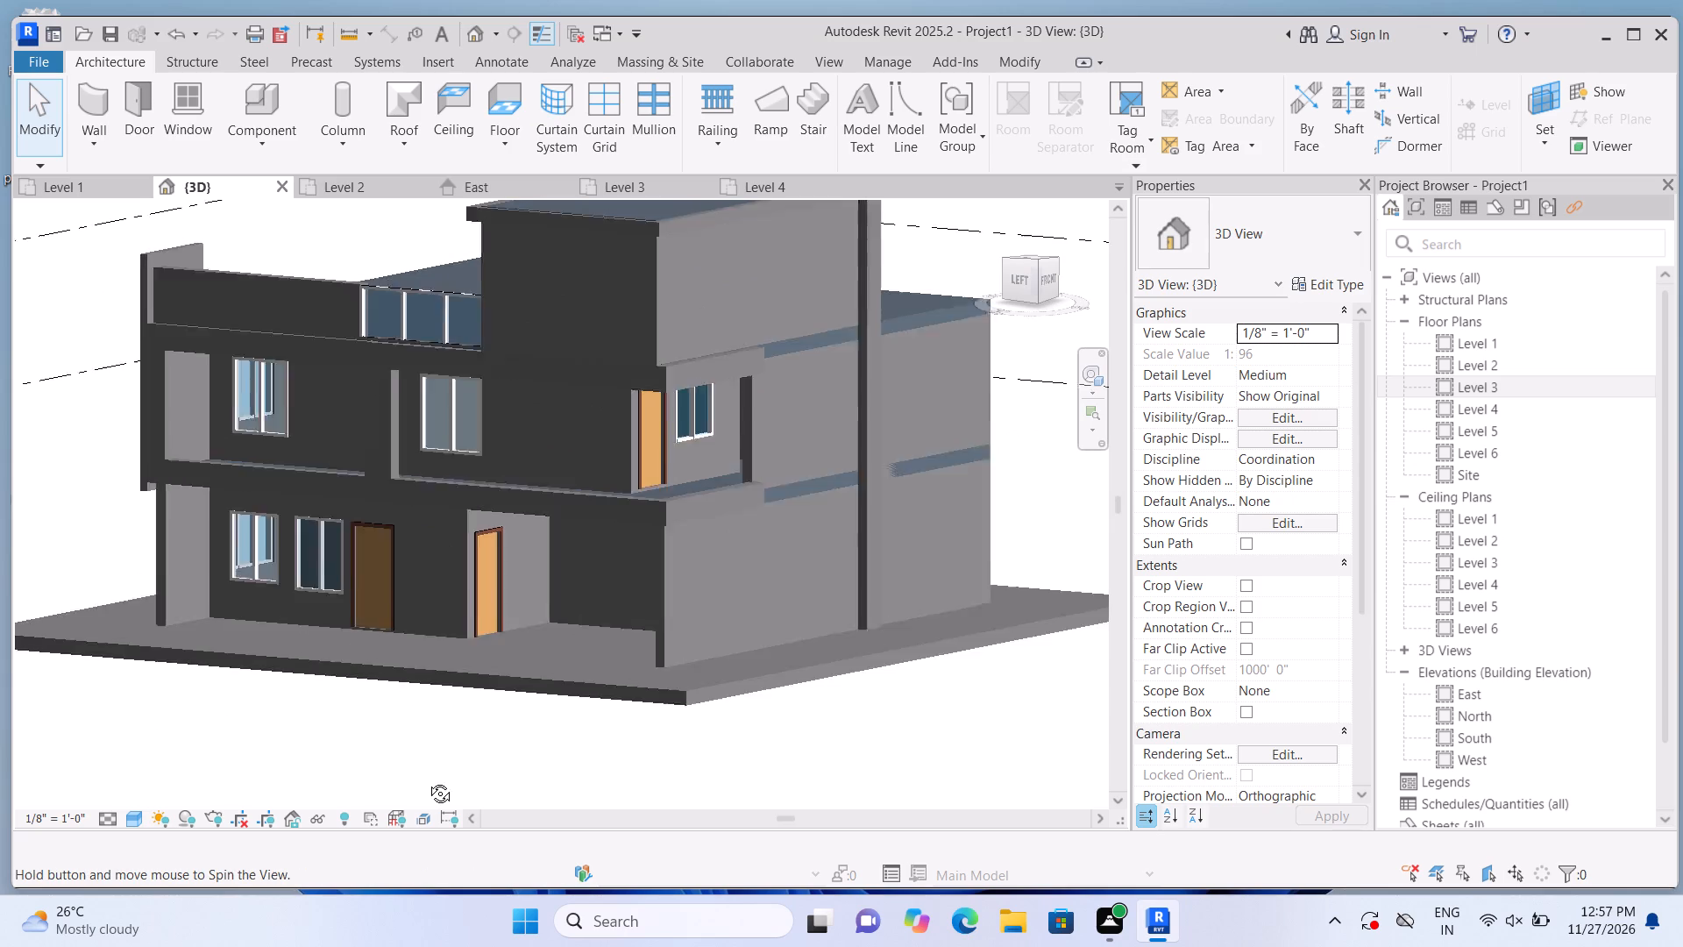
middle_click_drag(427, 780, 373, 808)
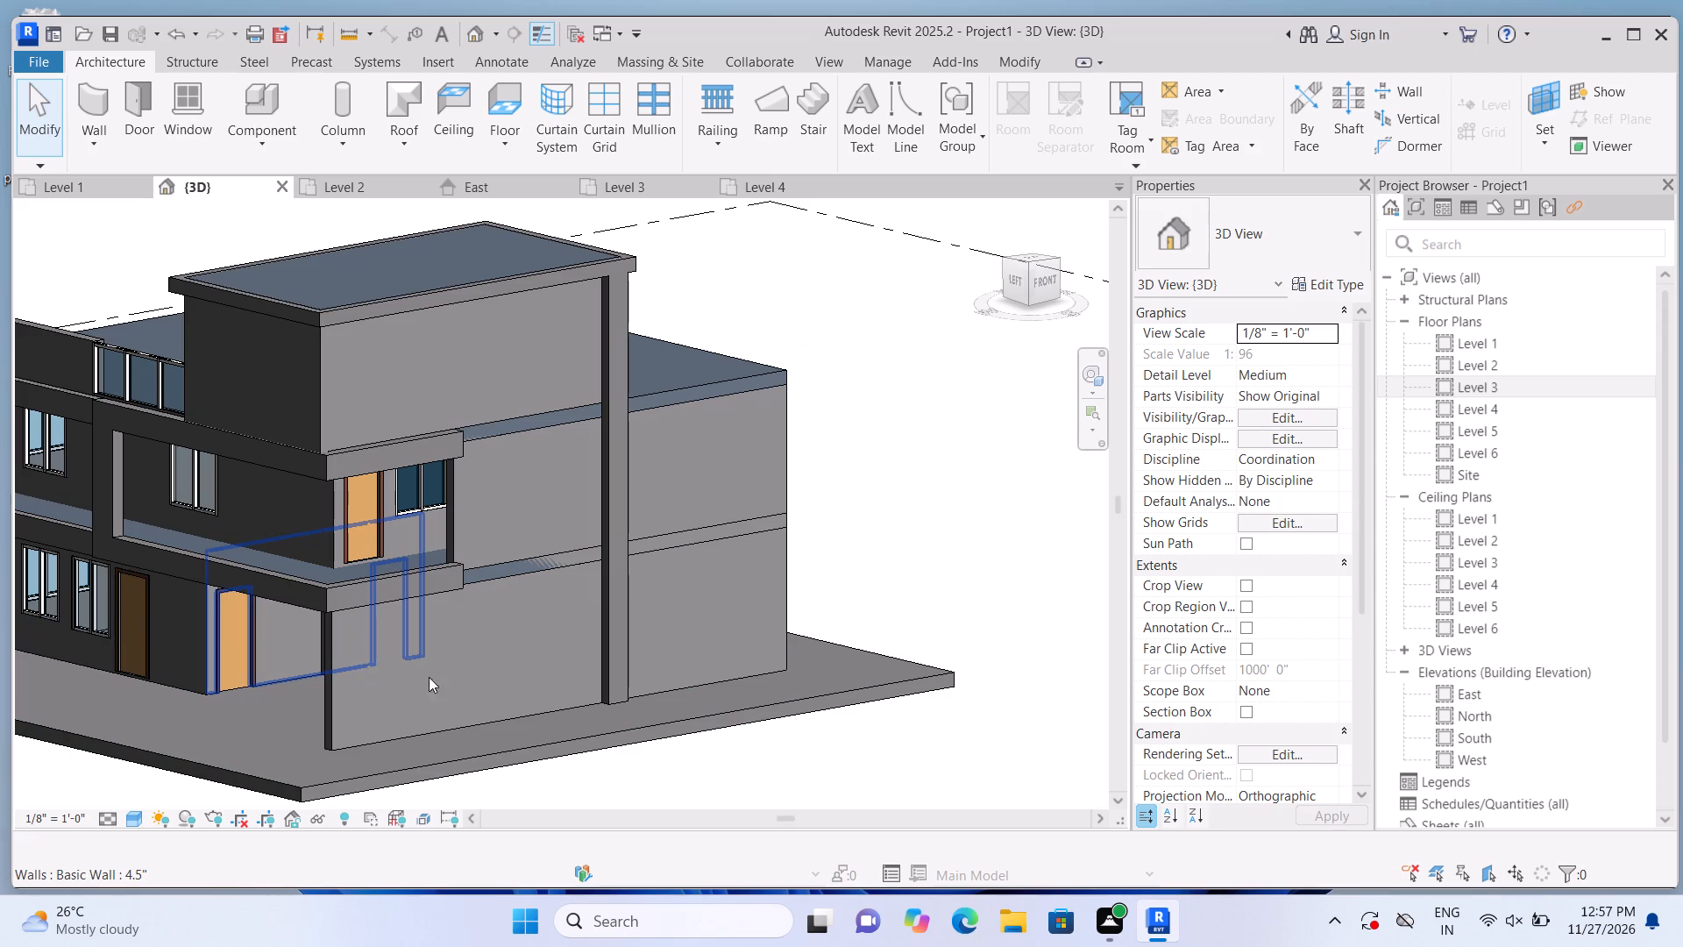
Open the Level 2 floor plan and examine the balcony edge and the small projecting pier along the lower exterior wall.
double_click(1503, 368)
scroll(1055, 613, "down", 7)
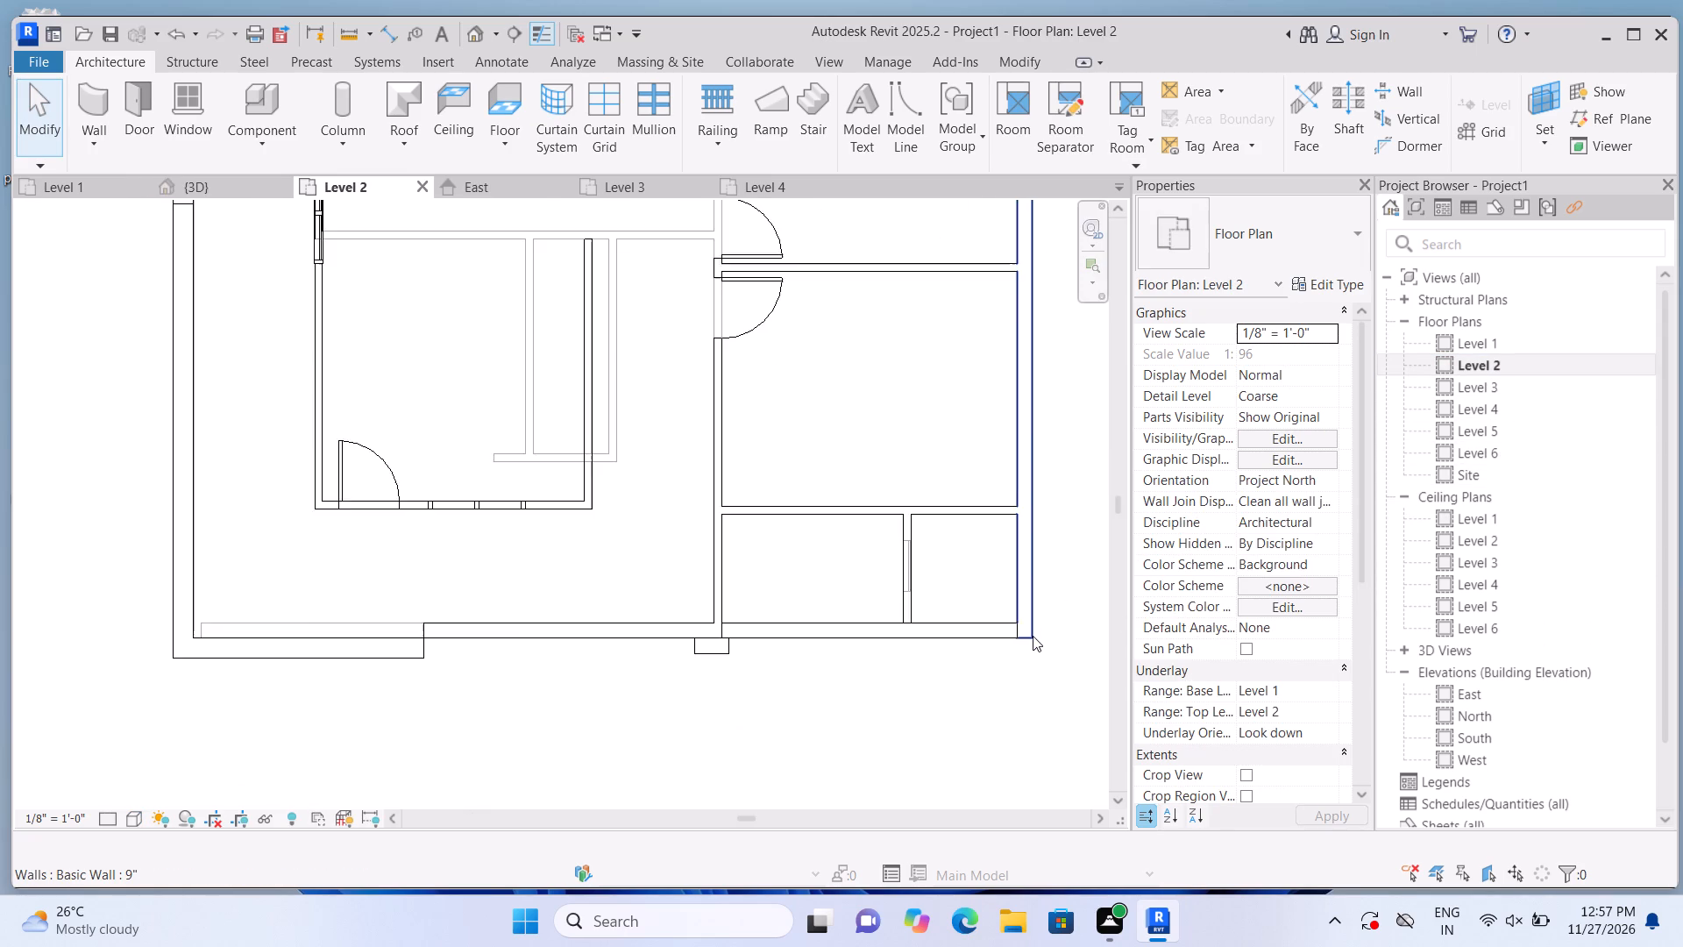
scroll(1033, 636, "down", 3)
scroll(890, 708, "up", 1)
middle_click_drag(877, 714, 809, 726)
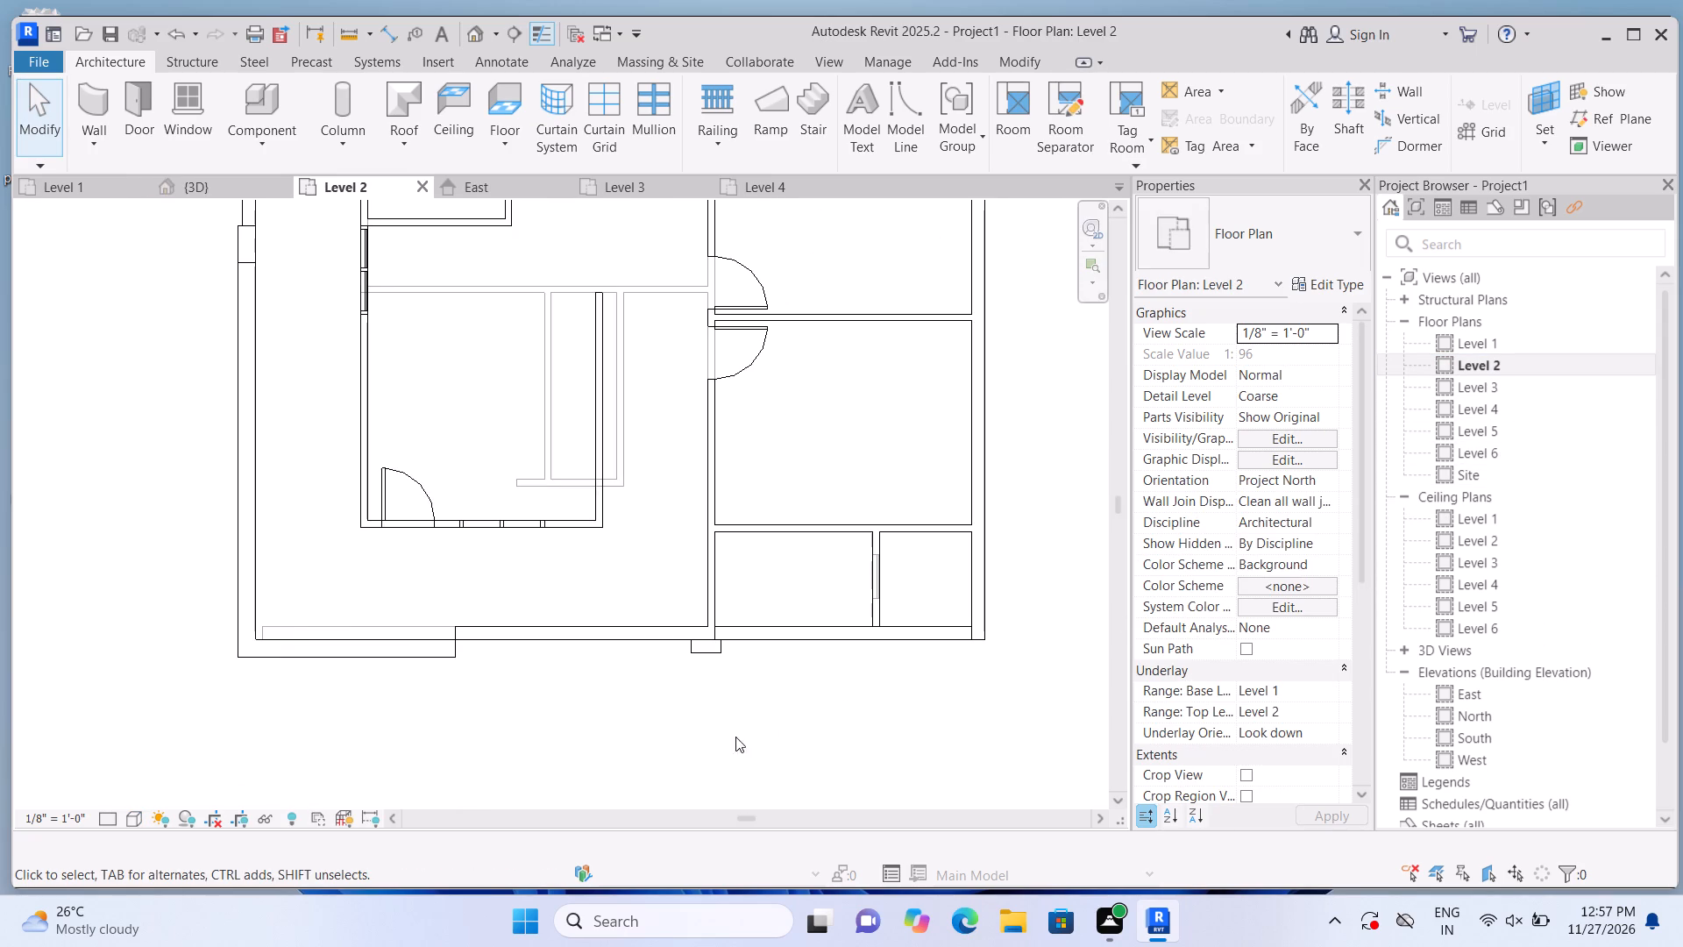
scroll(799, 710, "up", 3)
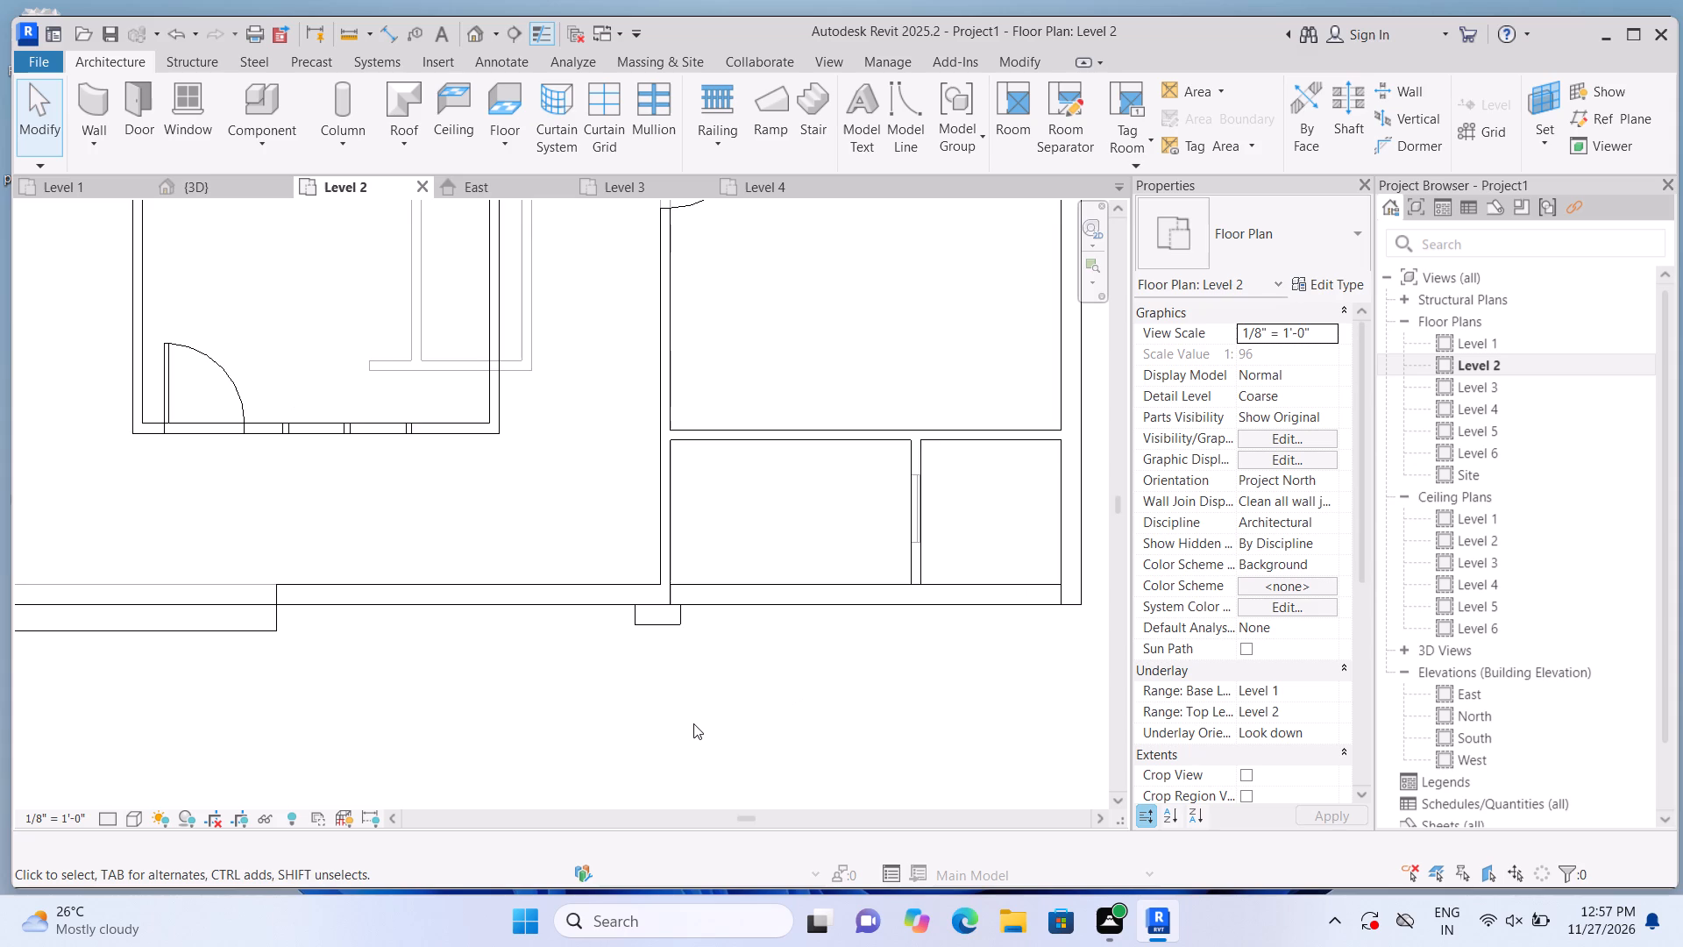
scroll(688, 725, "down", 7)
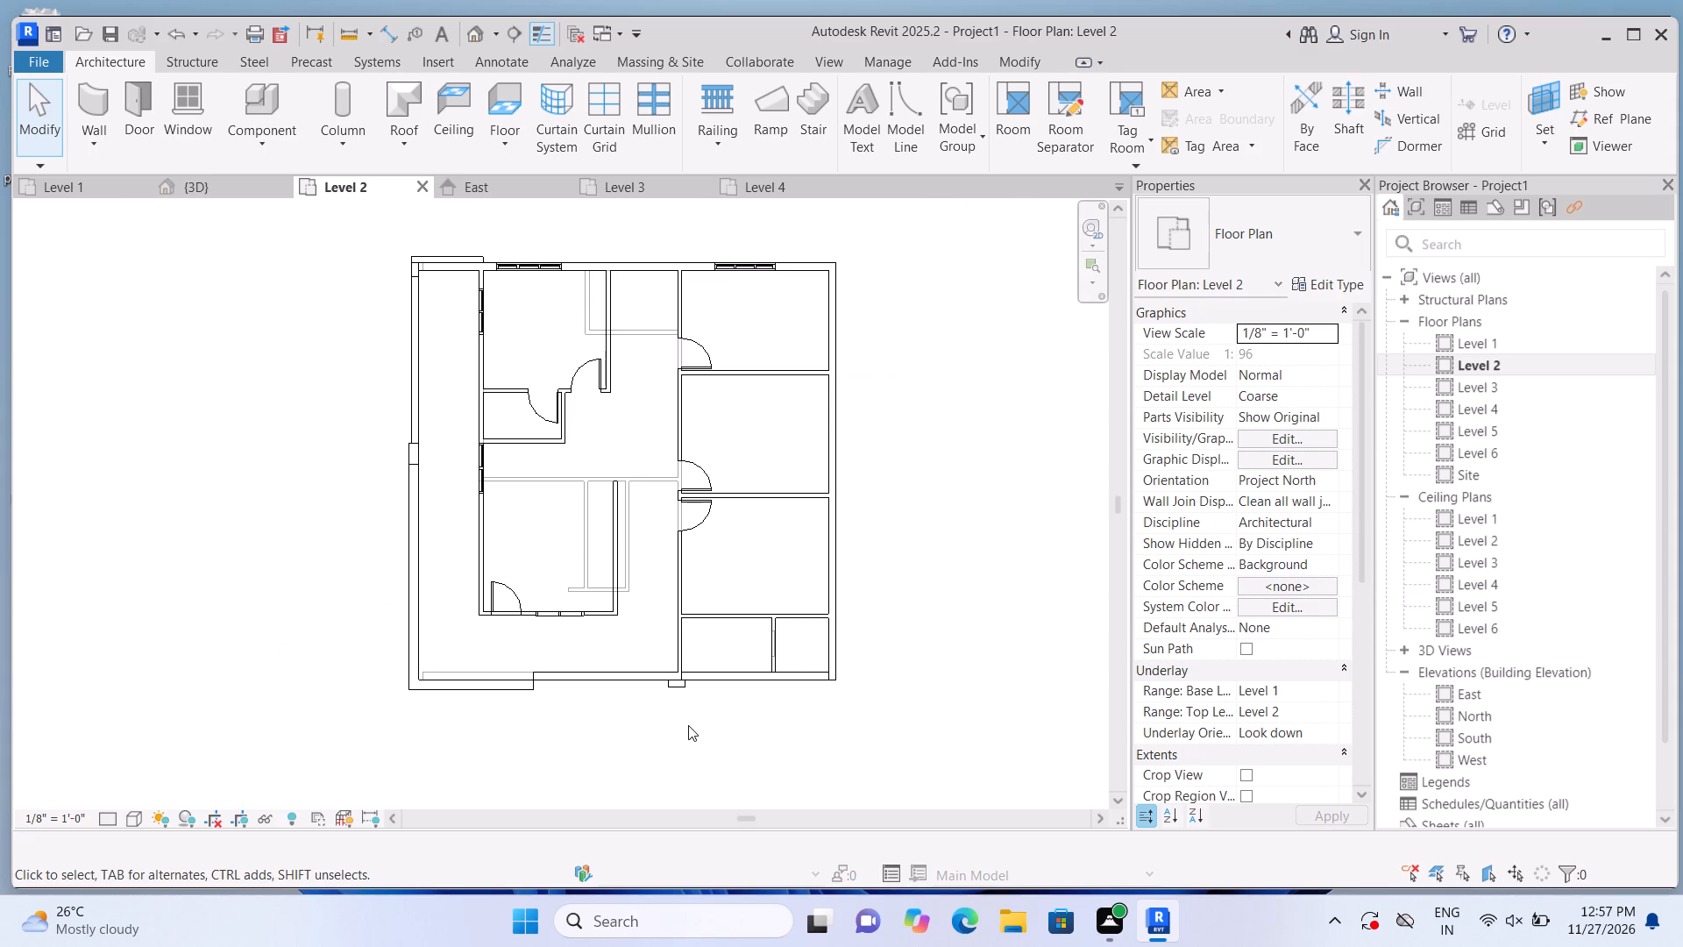
scroll(689, 737, "up", 4)
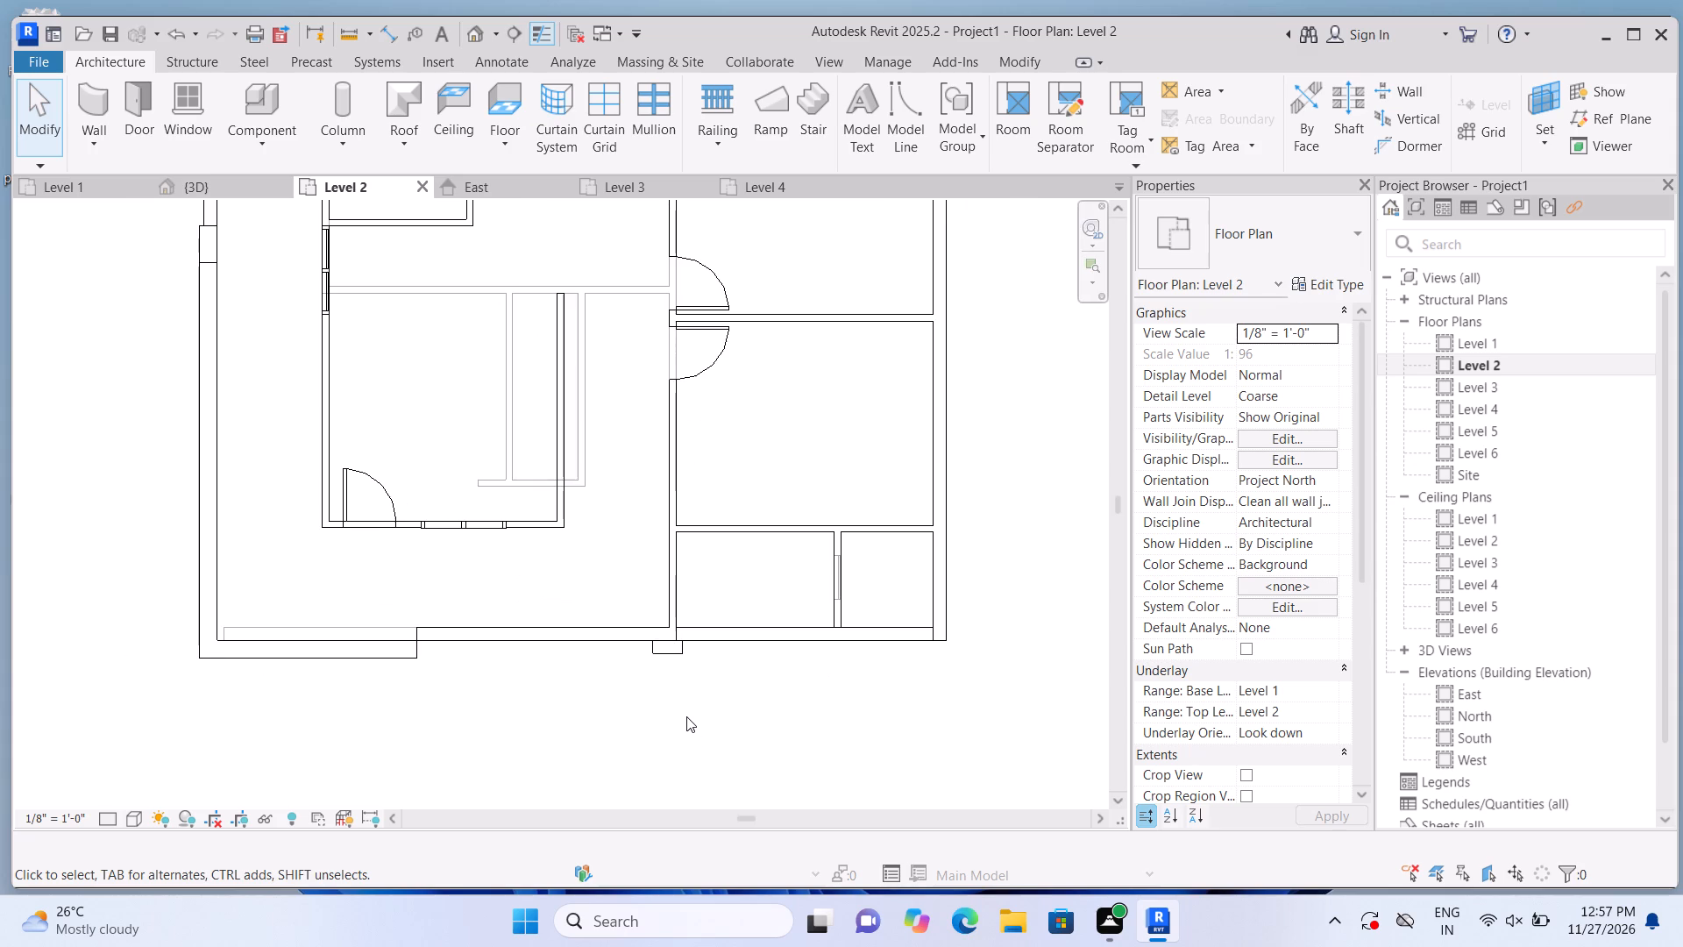
scroll(686, 716, "up", 1)
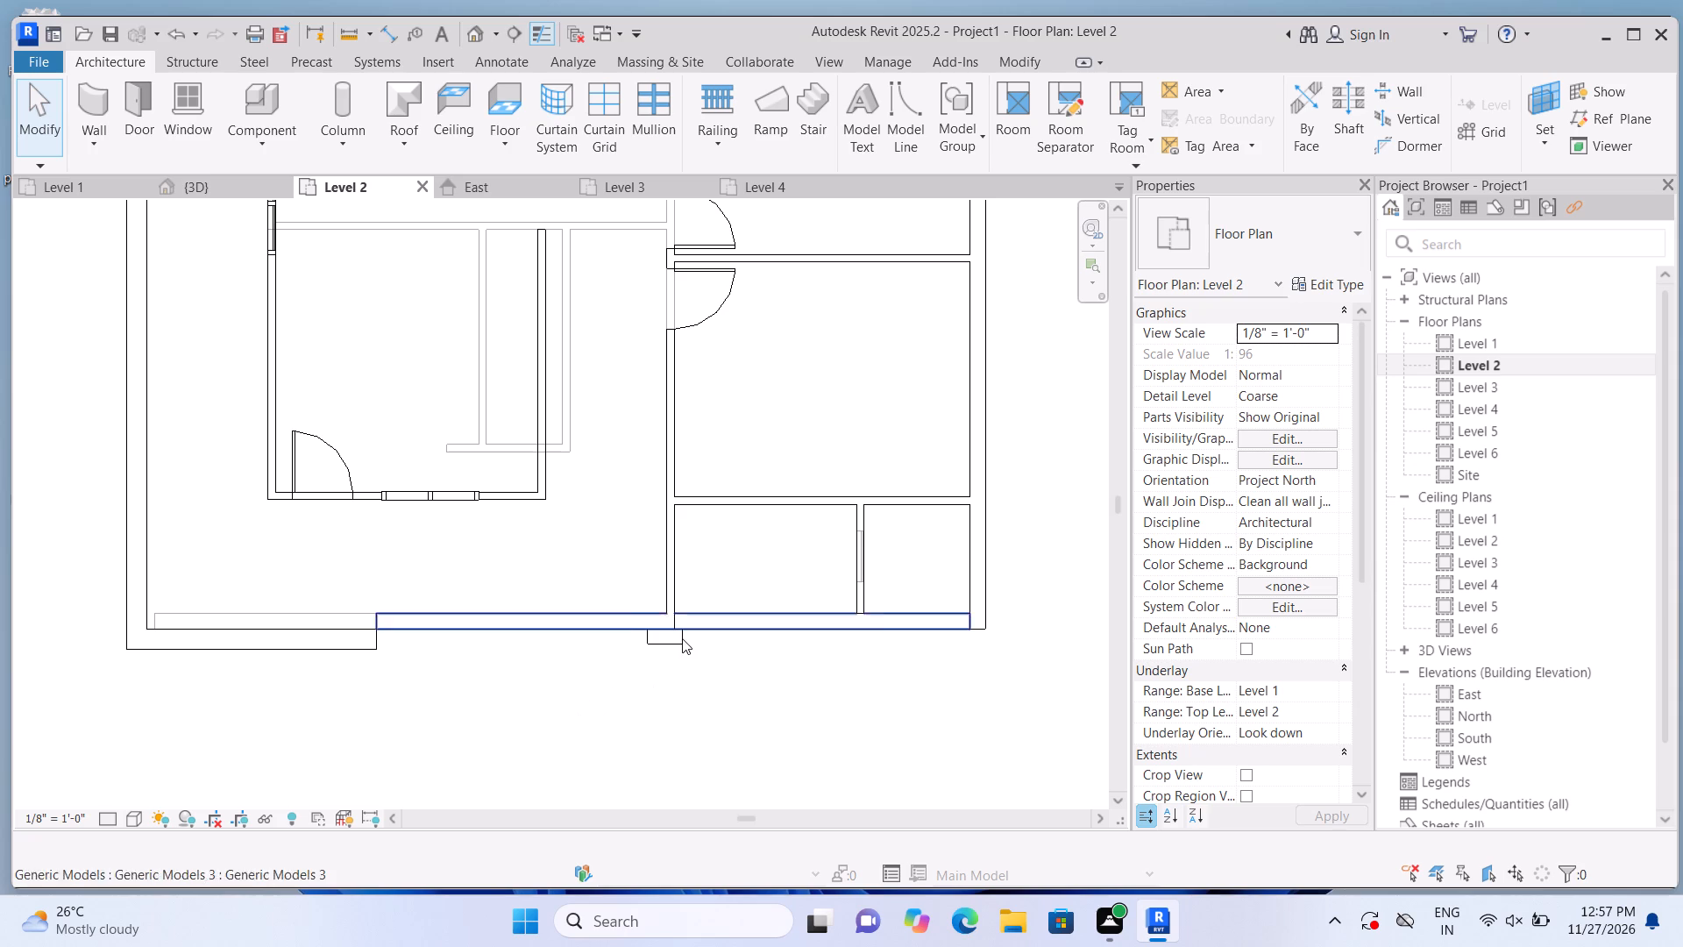
scroll(682, 638, "up", 5)
scroll(669, 684, "down", 2)
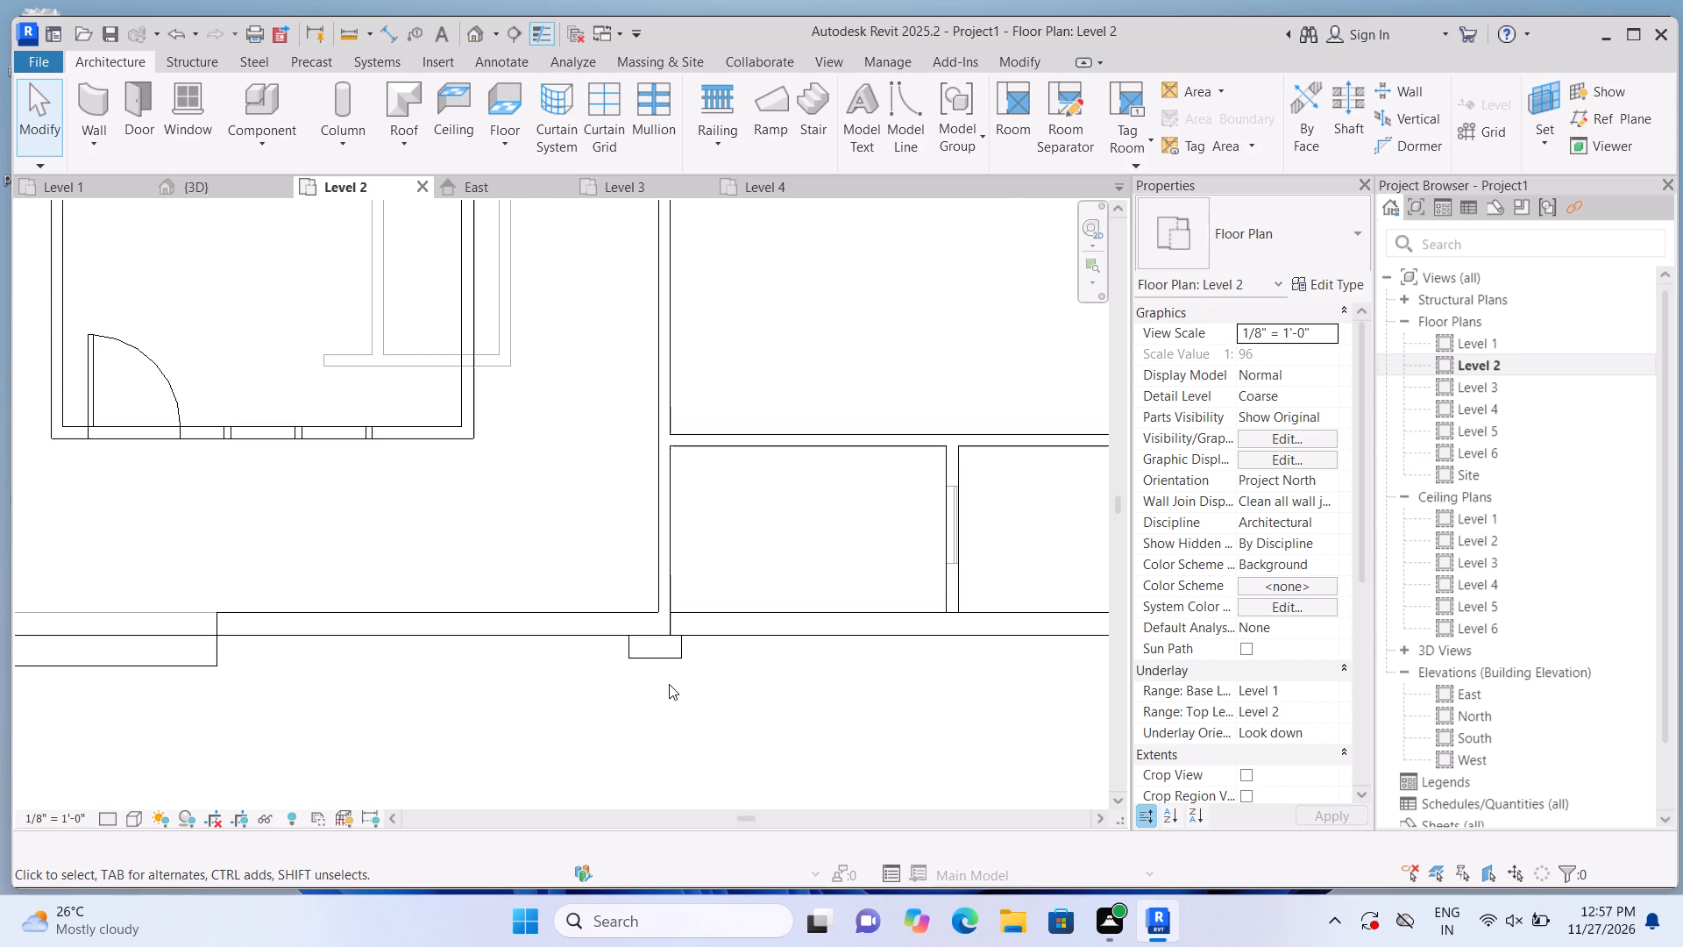
scroll(669, 684, "down", 2)
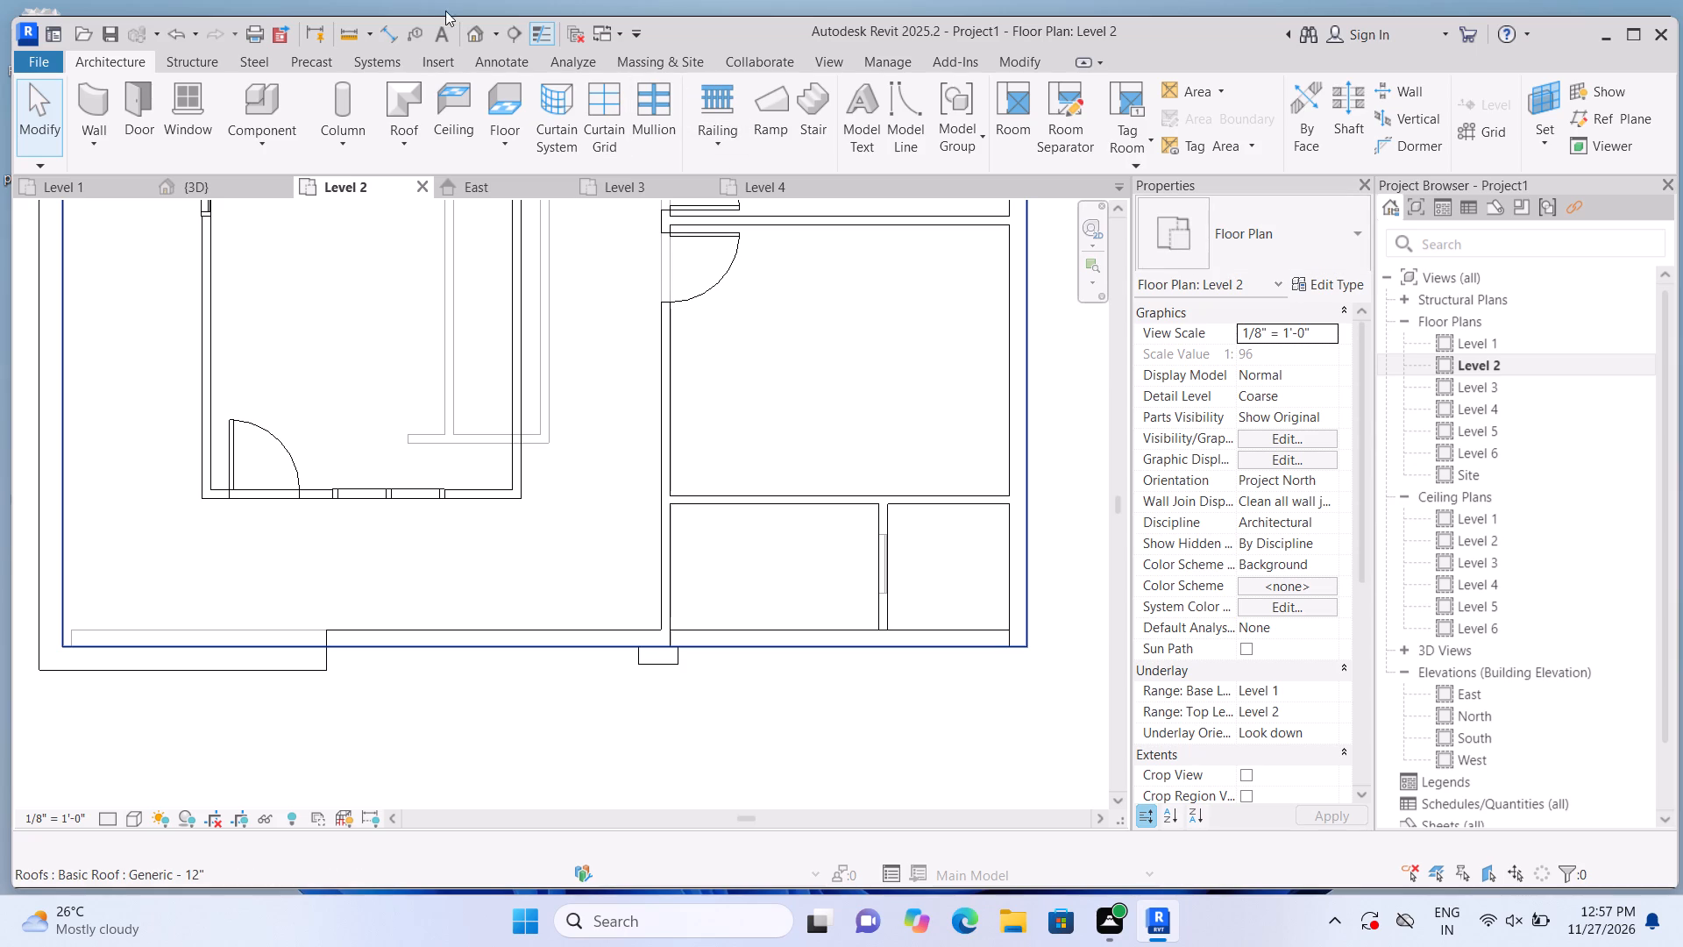
Return to the 3D view and open the upper-floor corner balcony frame for in-place editing.
left_click(478, 36)
scroll(152, 578, "up", 2)
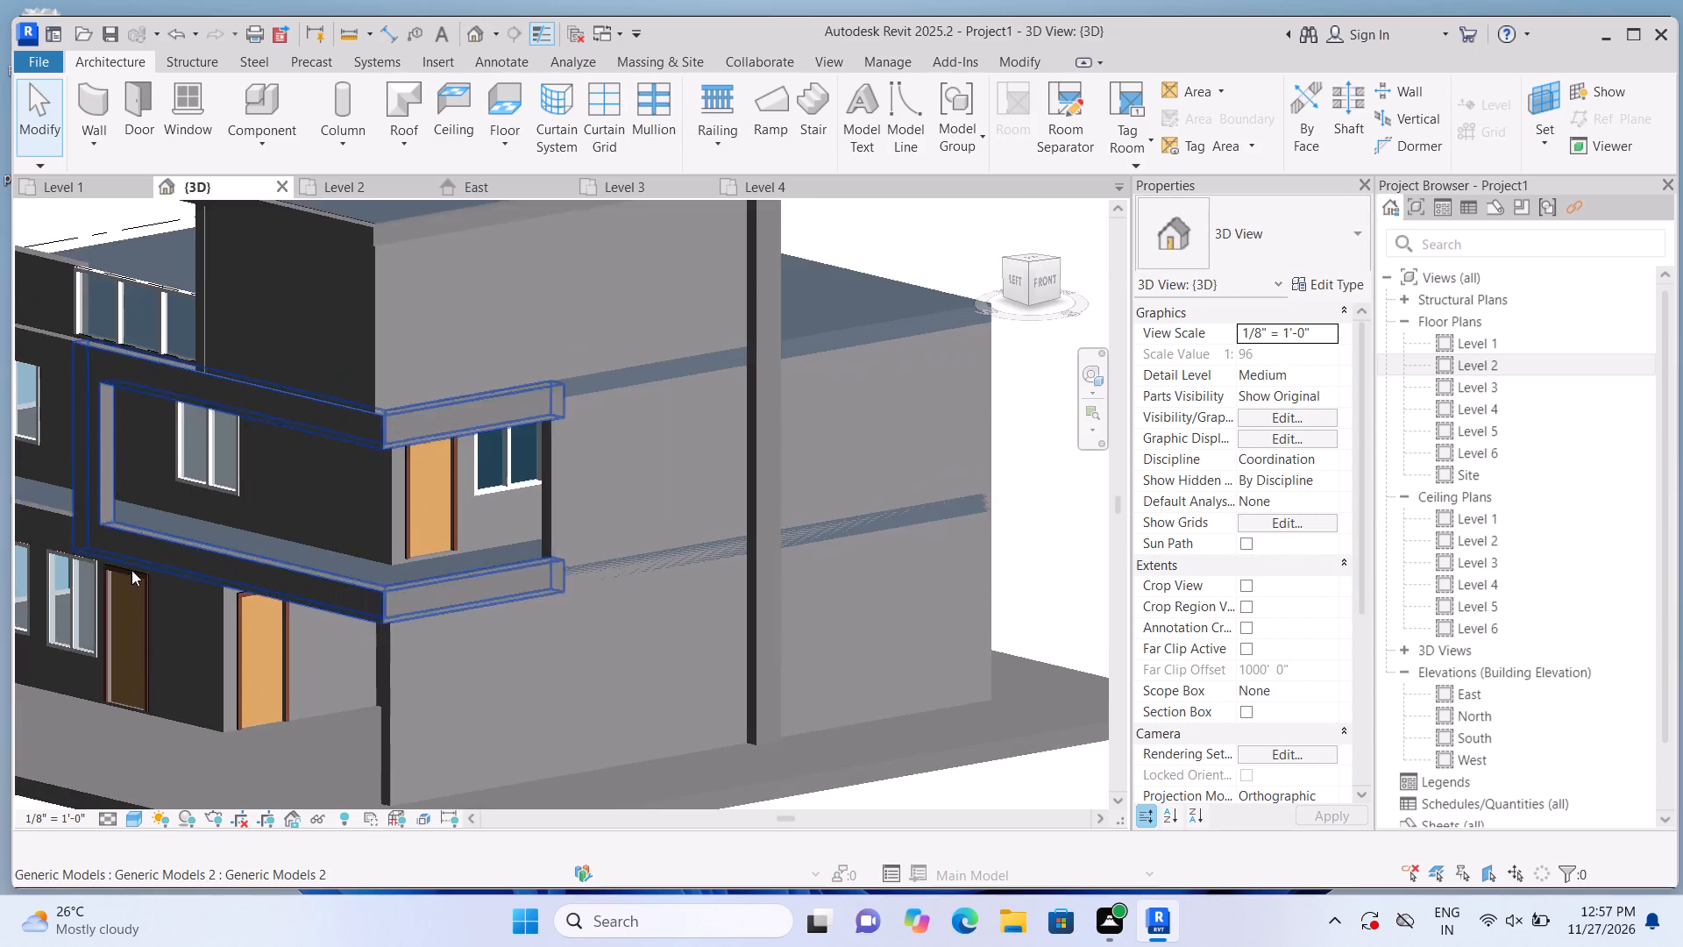
scroll(131, 570, "up", 2)
left_click(176, 553)
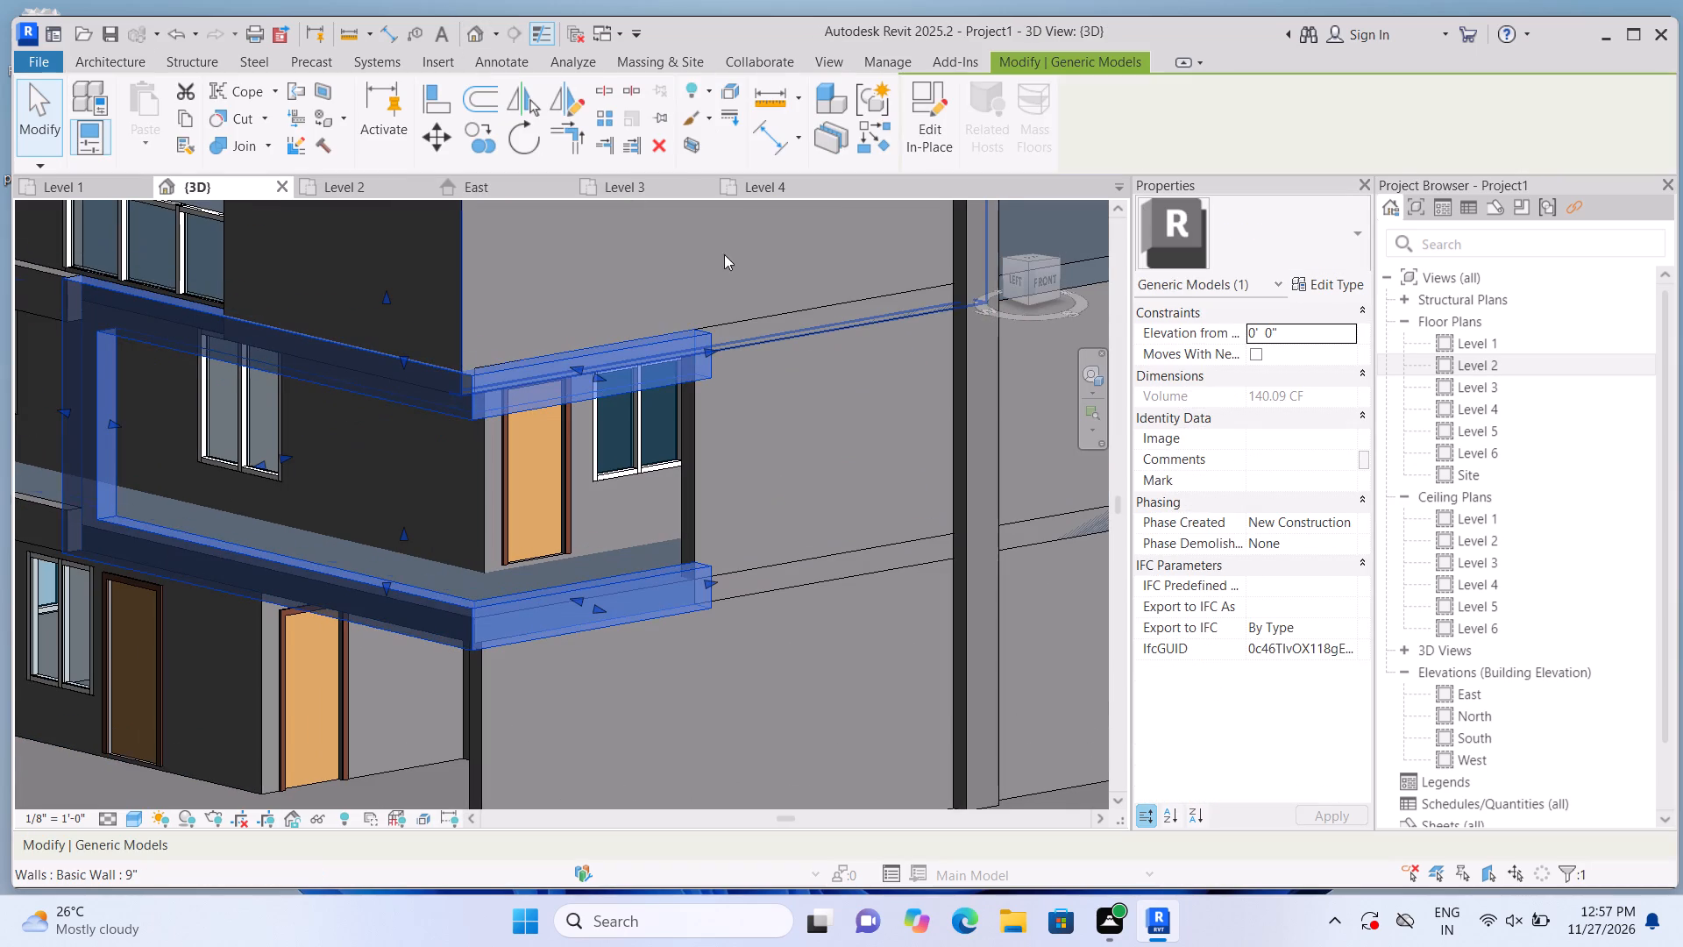
left_click(943, 118)
Start a new solid extrusion within the balcony frame's in-place model.
scroll(964, 493, "down", 3)
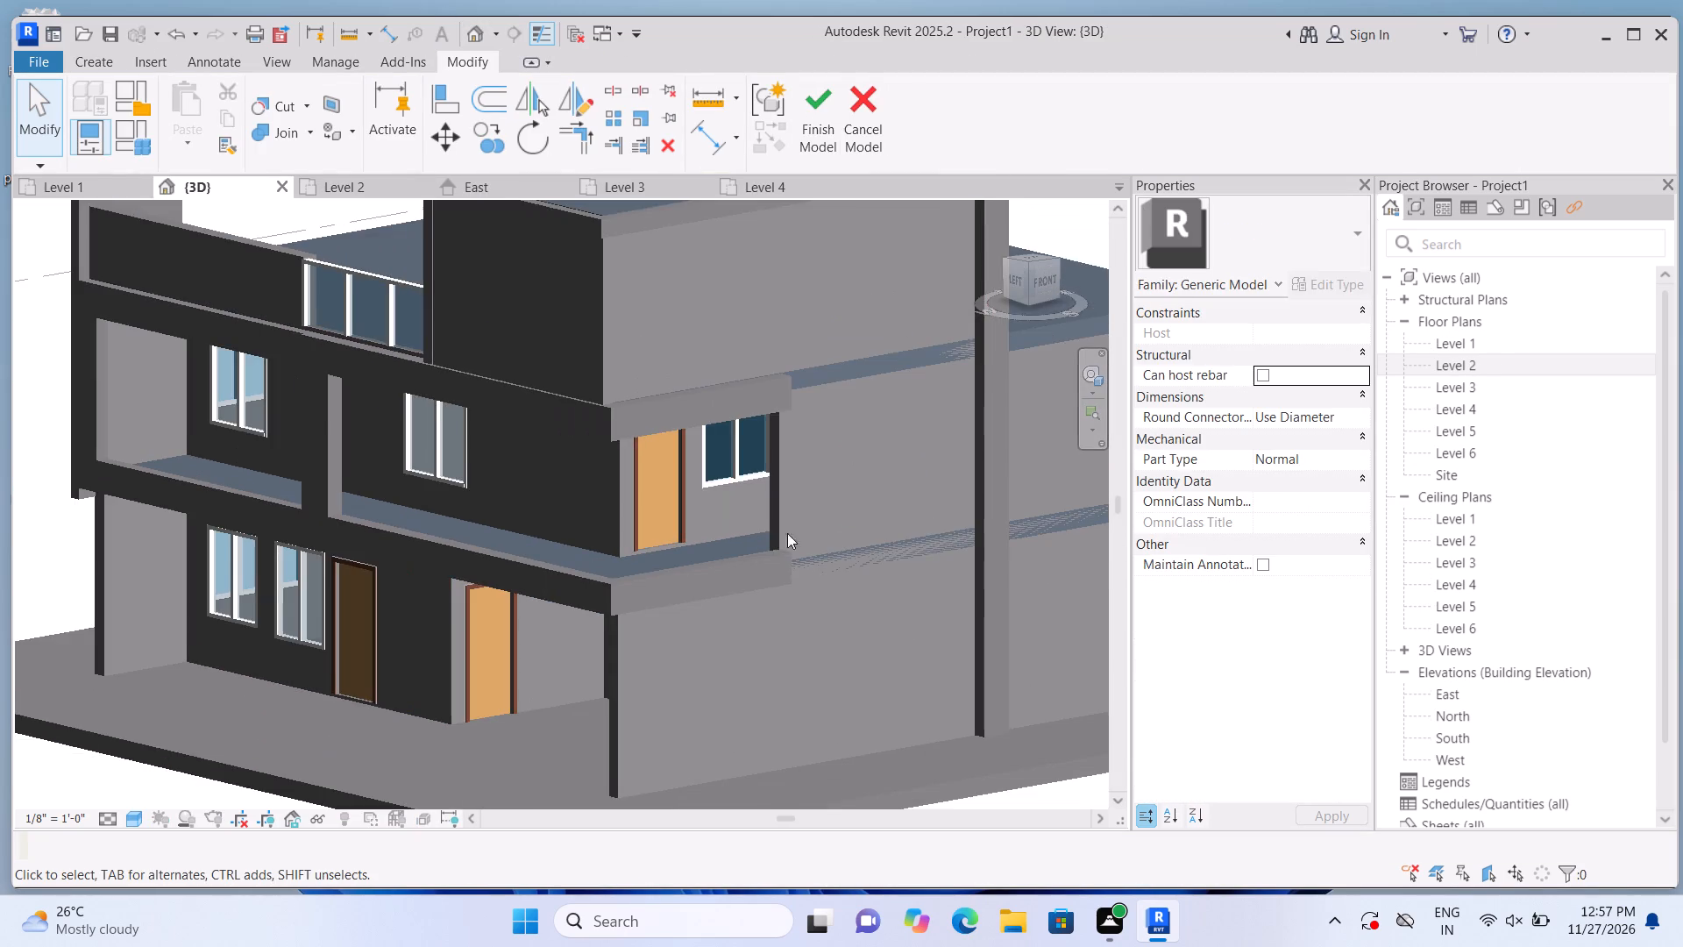
scroll(489, 507, "up", 4)
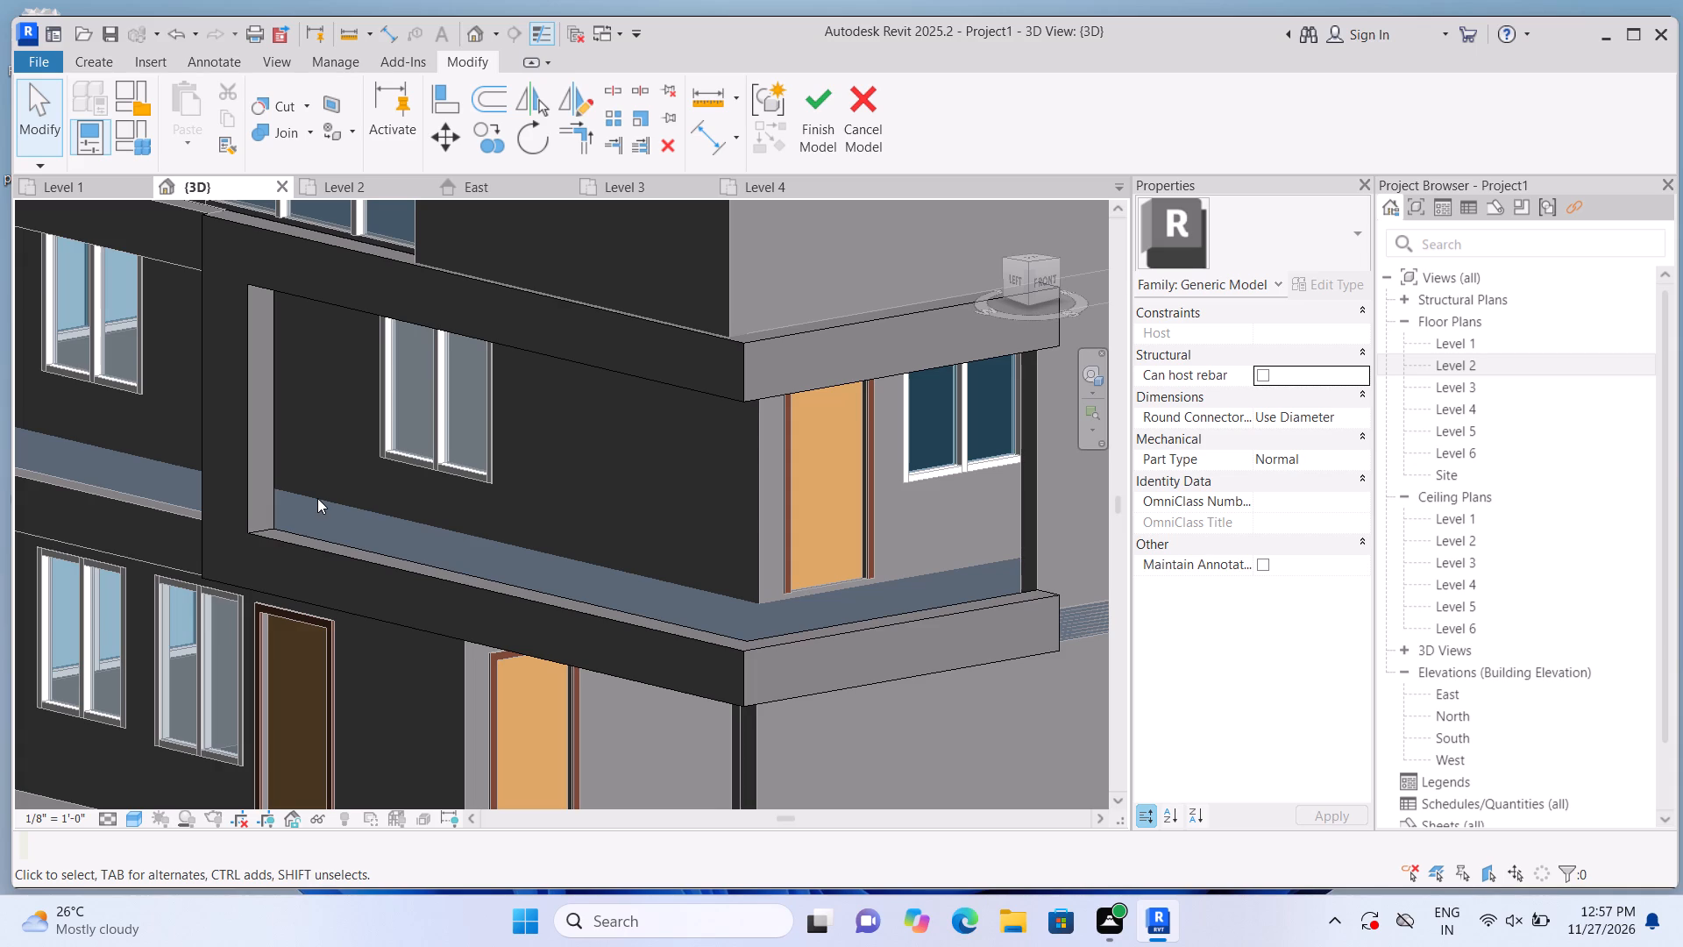
scroll(317, 498, "up", 1)
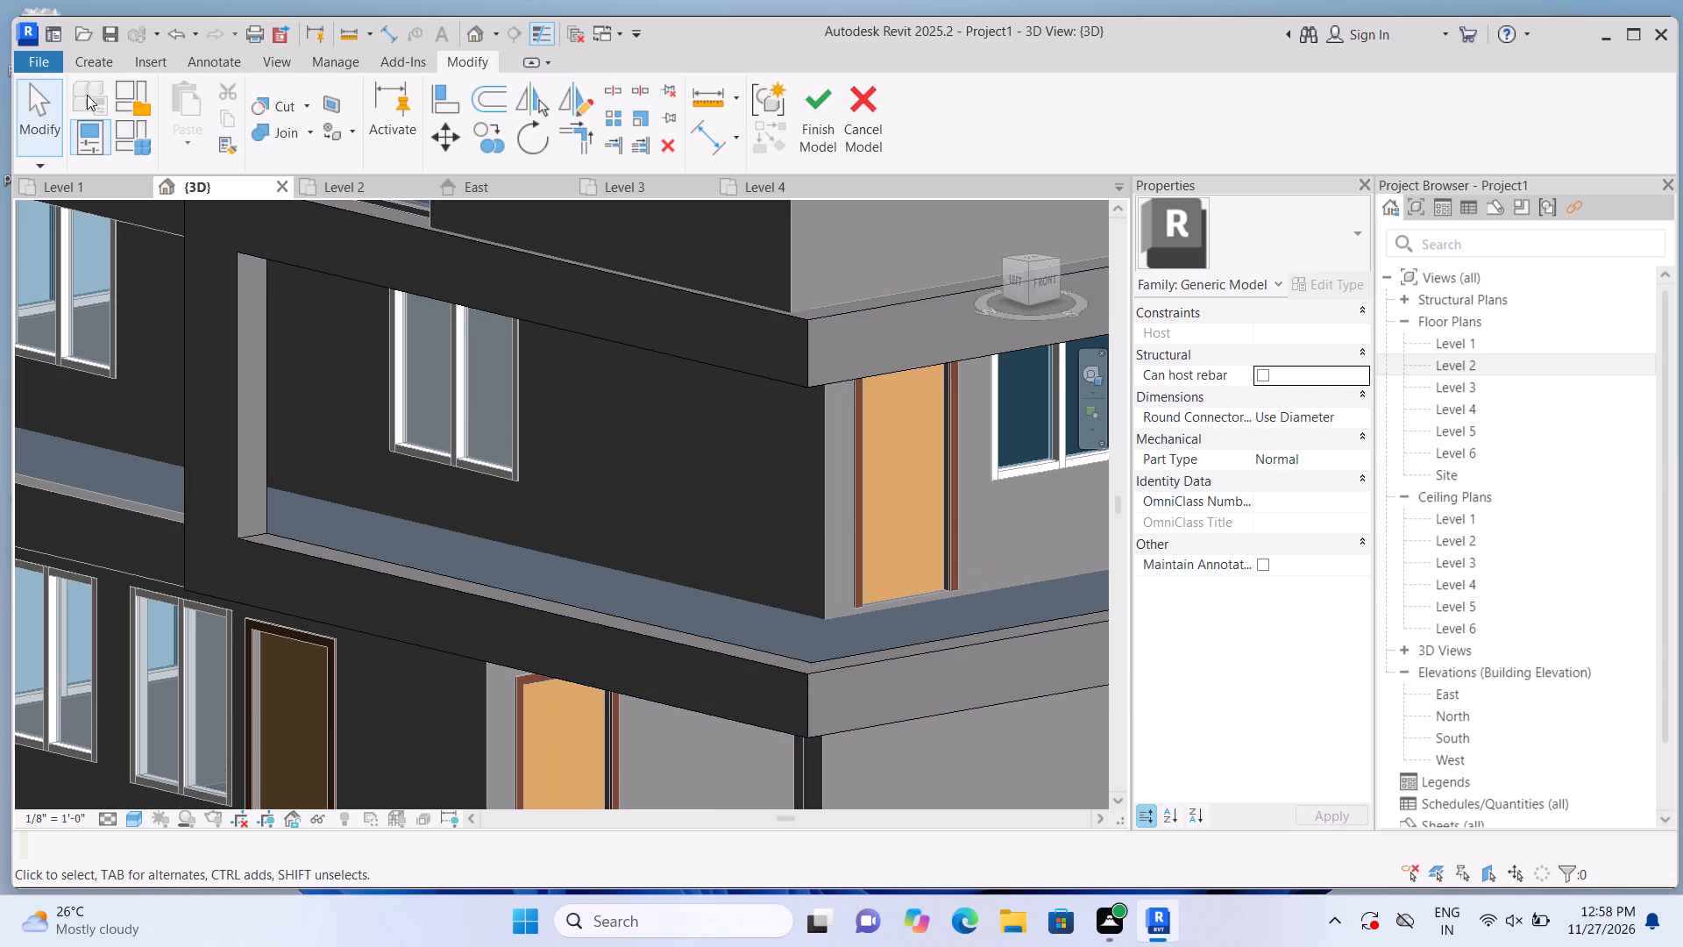
left_click(108, 61)
left_click(200, 131)
scroll(426, 573, "up", 4)
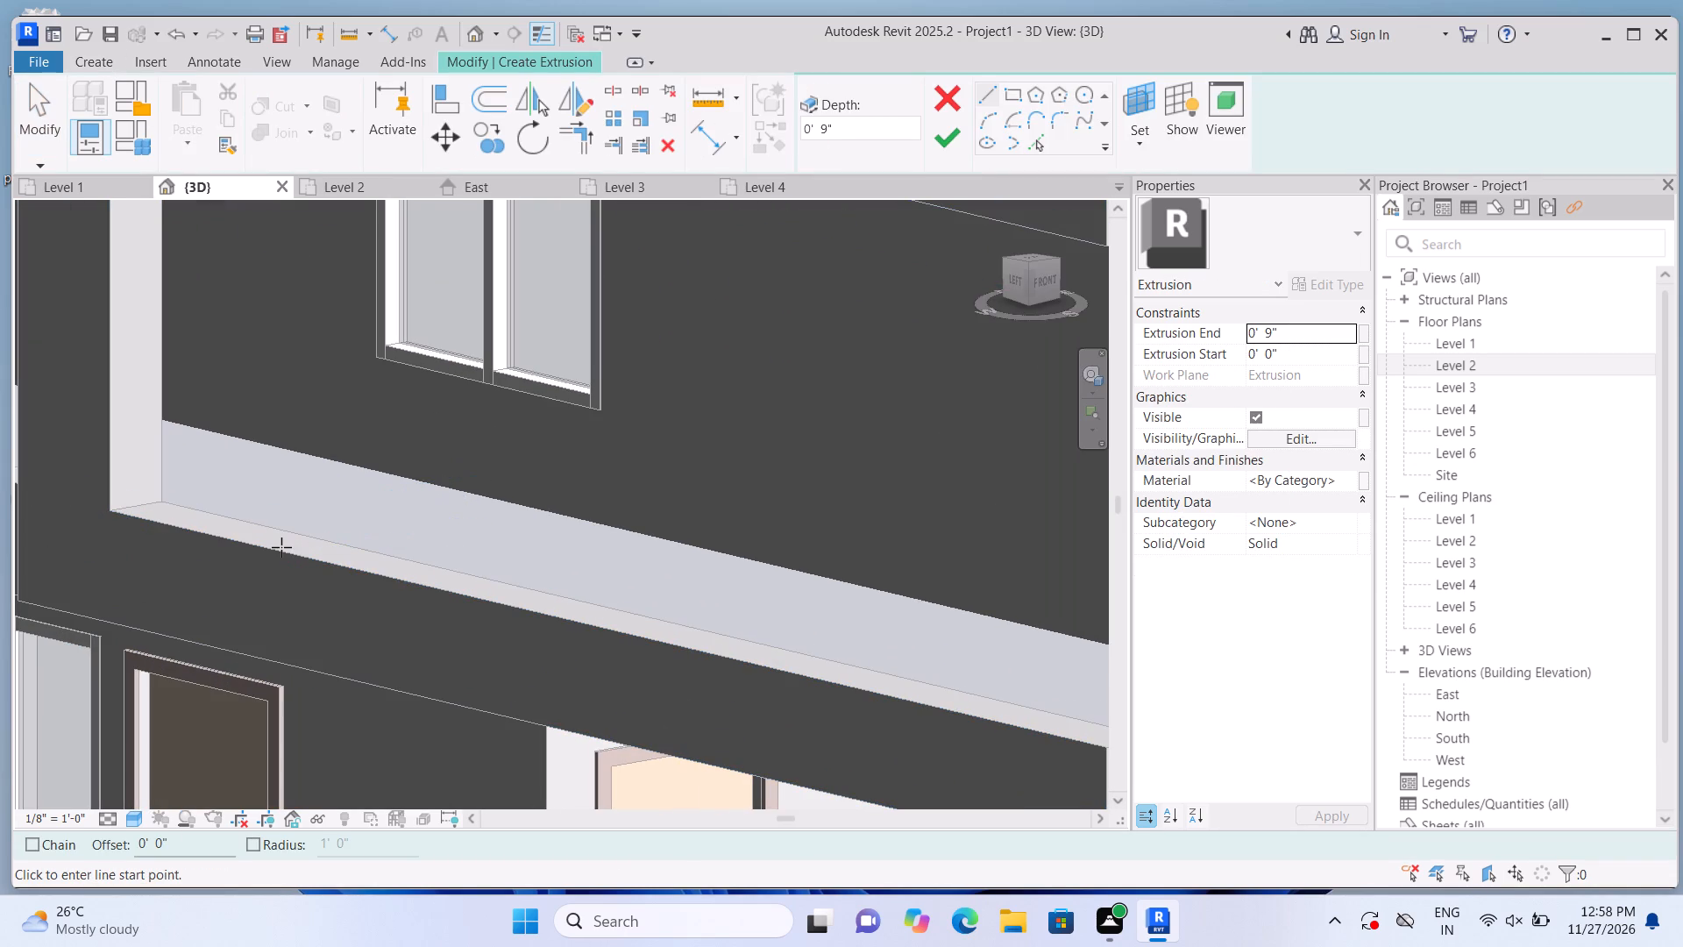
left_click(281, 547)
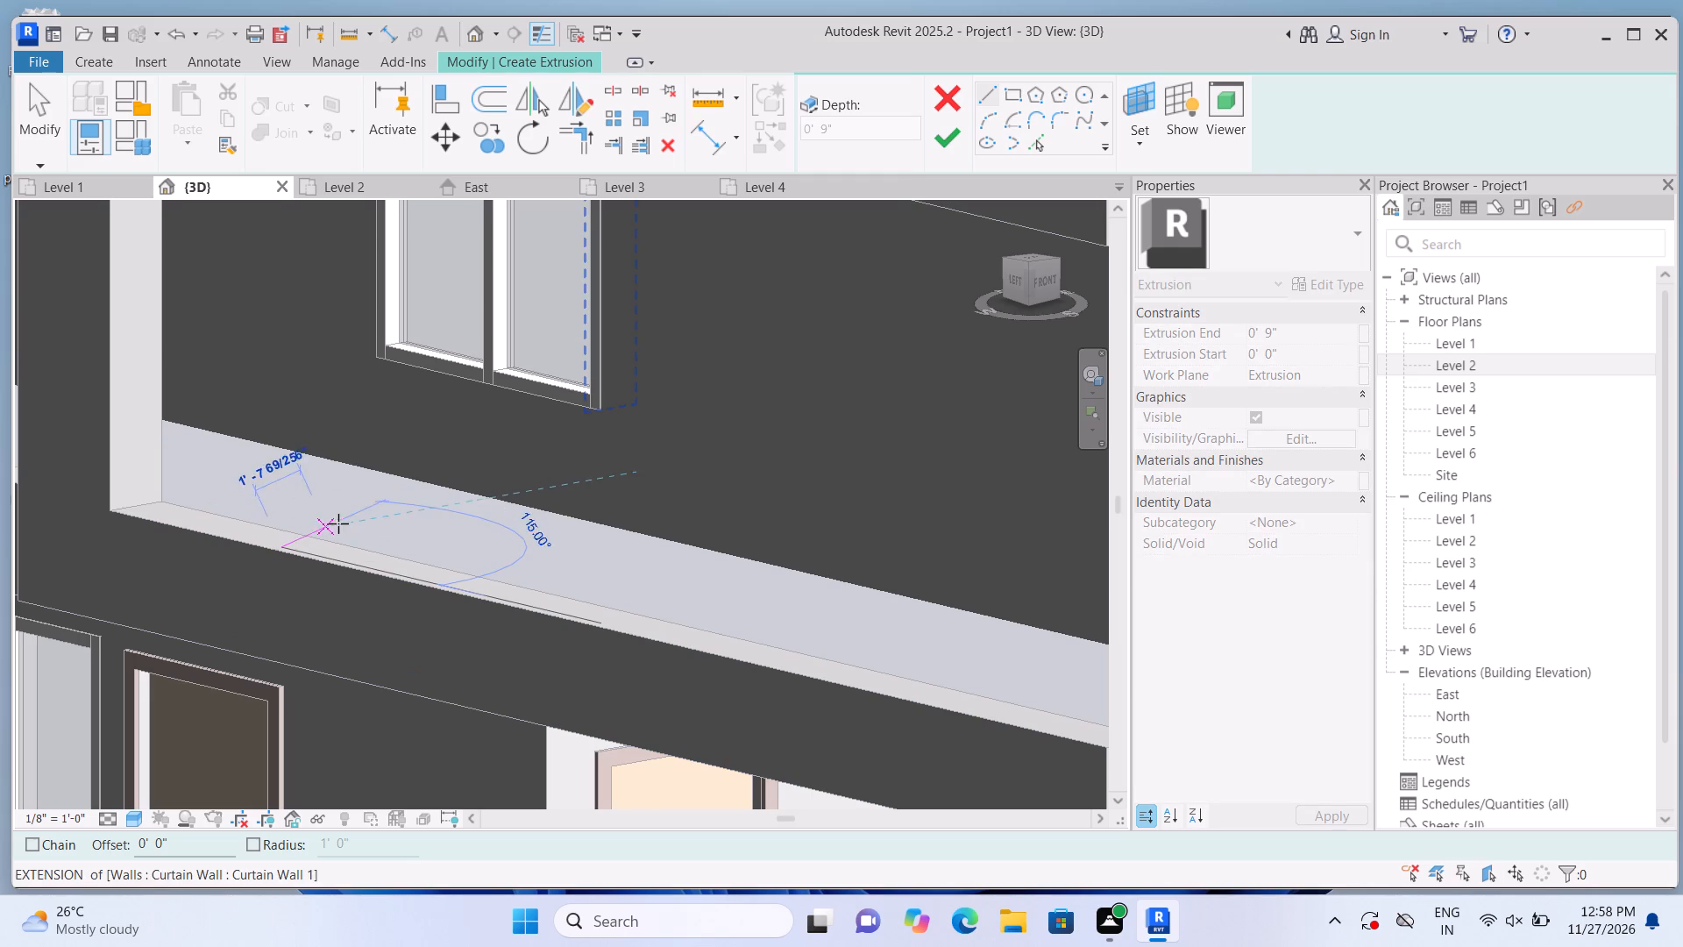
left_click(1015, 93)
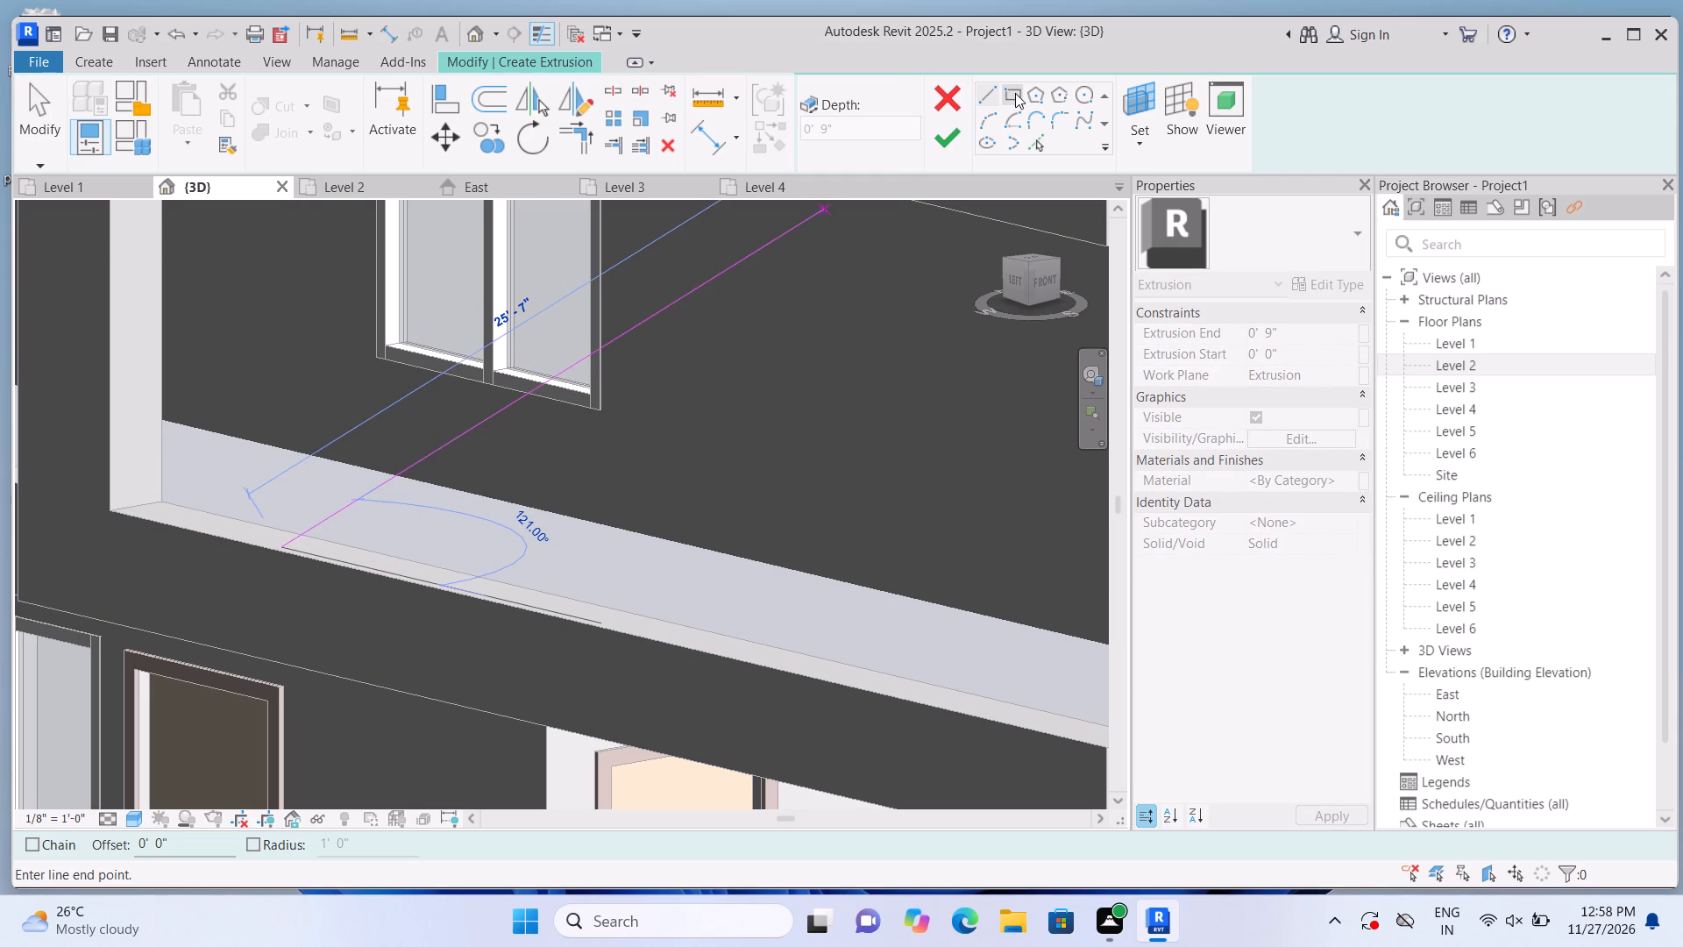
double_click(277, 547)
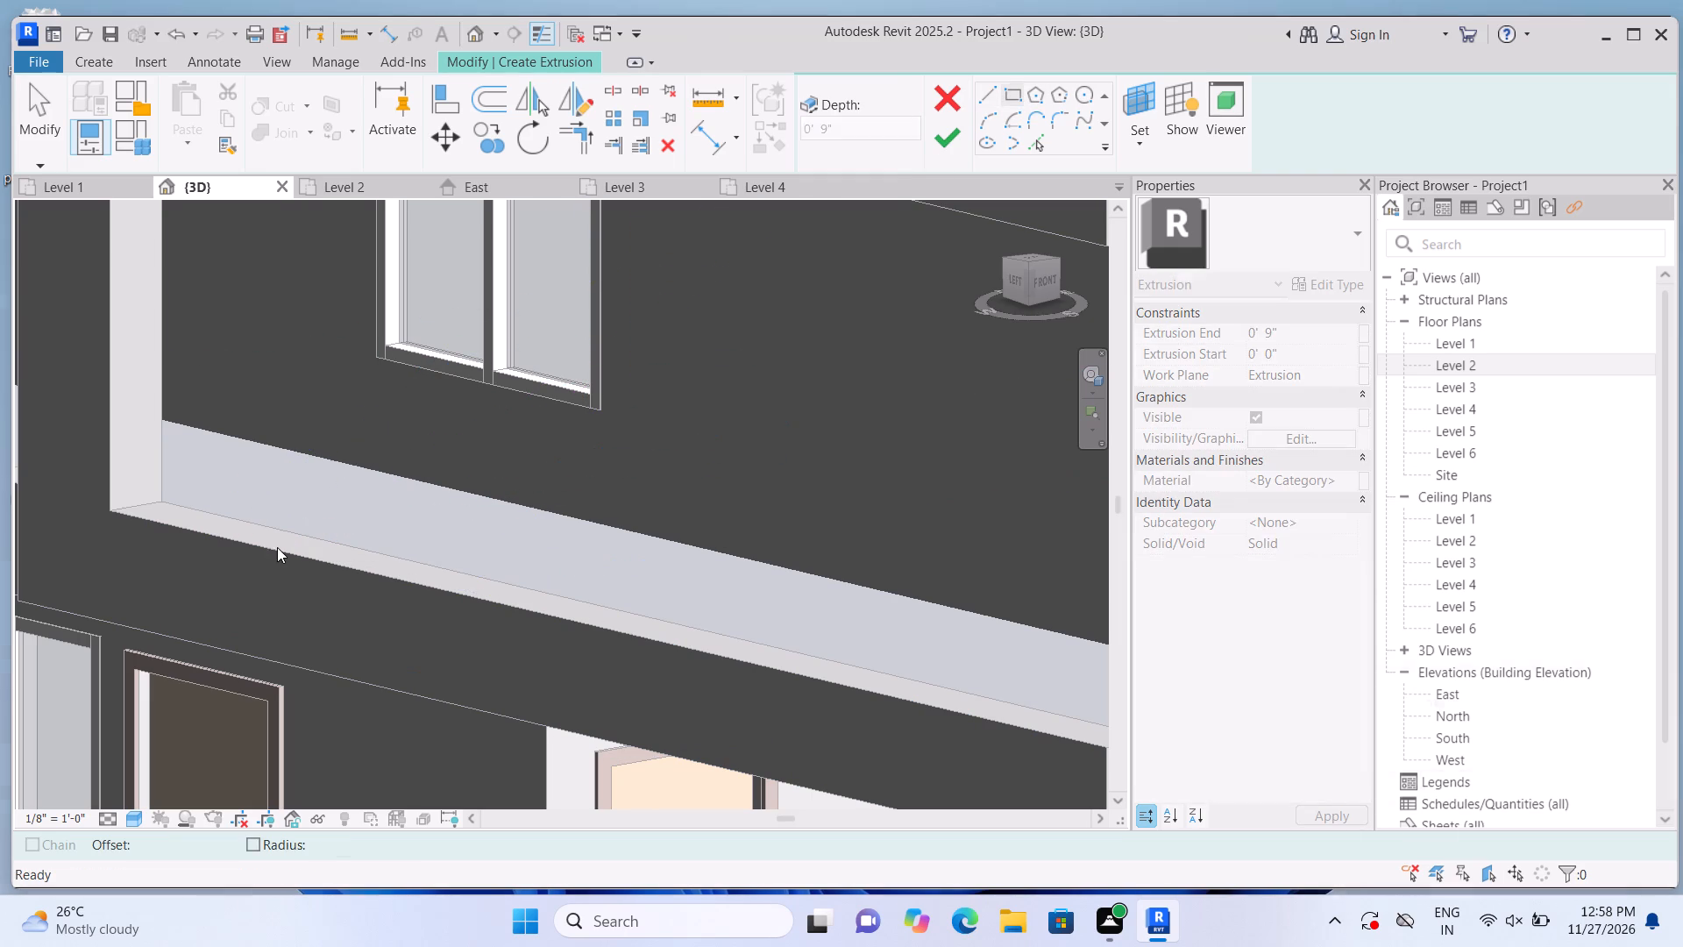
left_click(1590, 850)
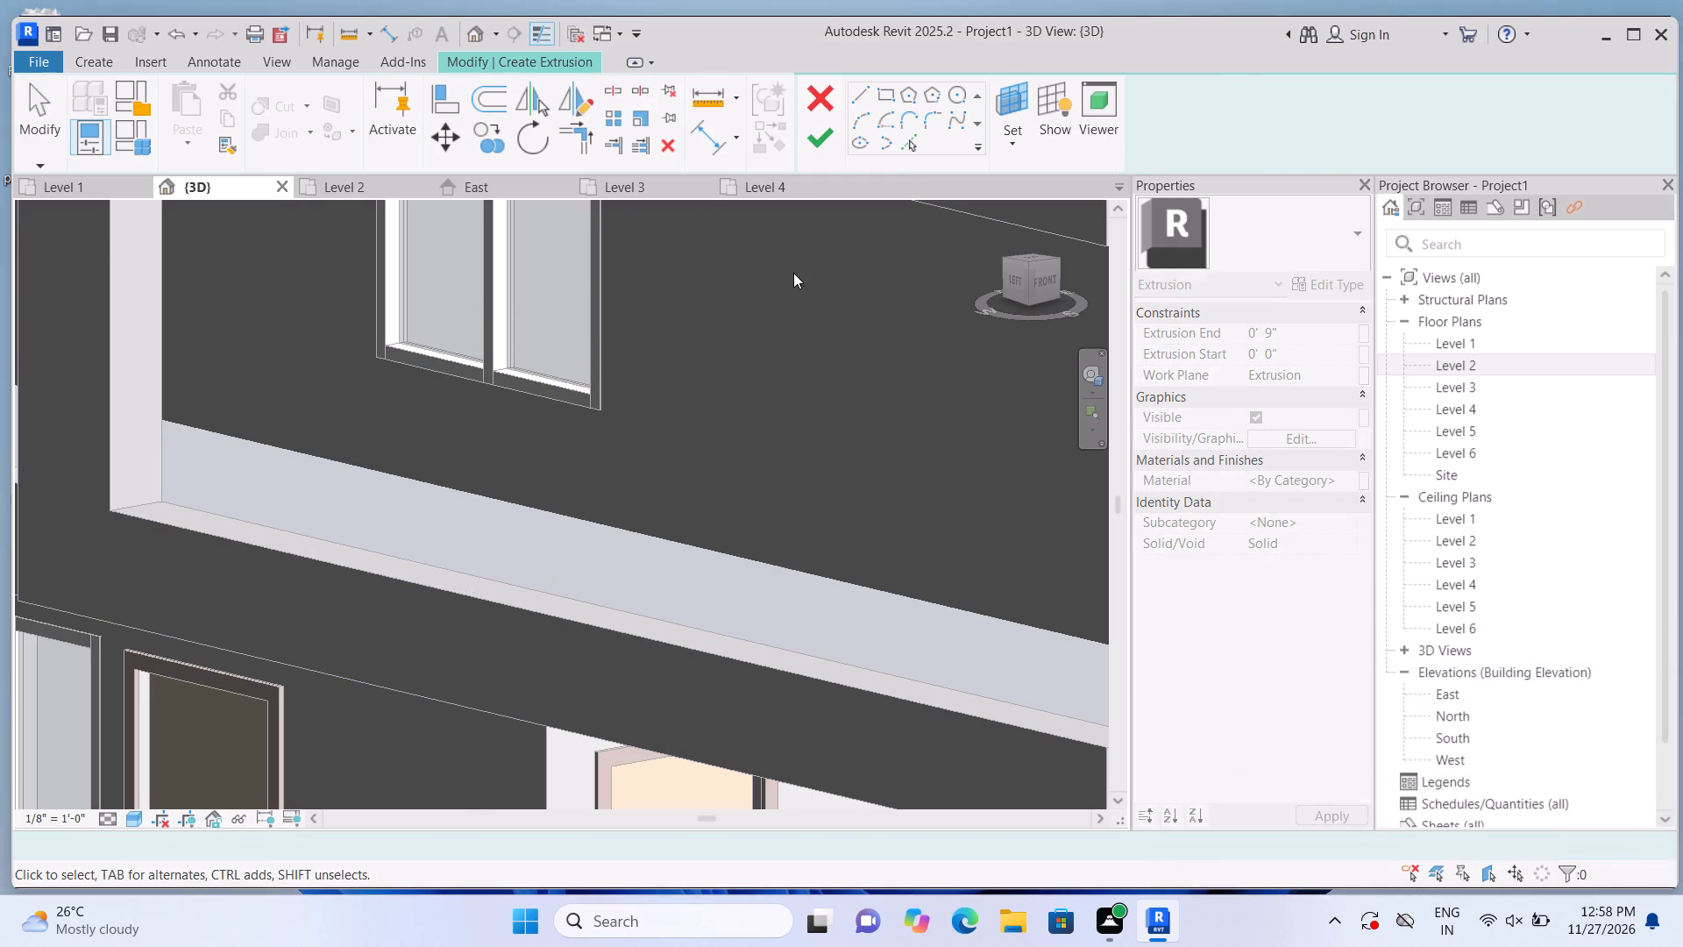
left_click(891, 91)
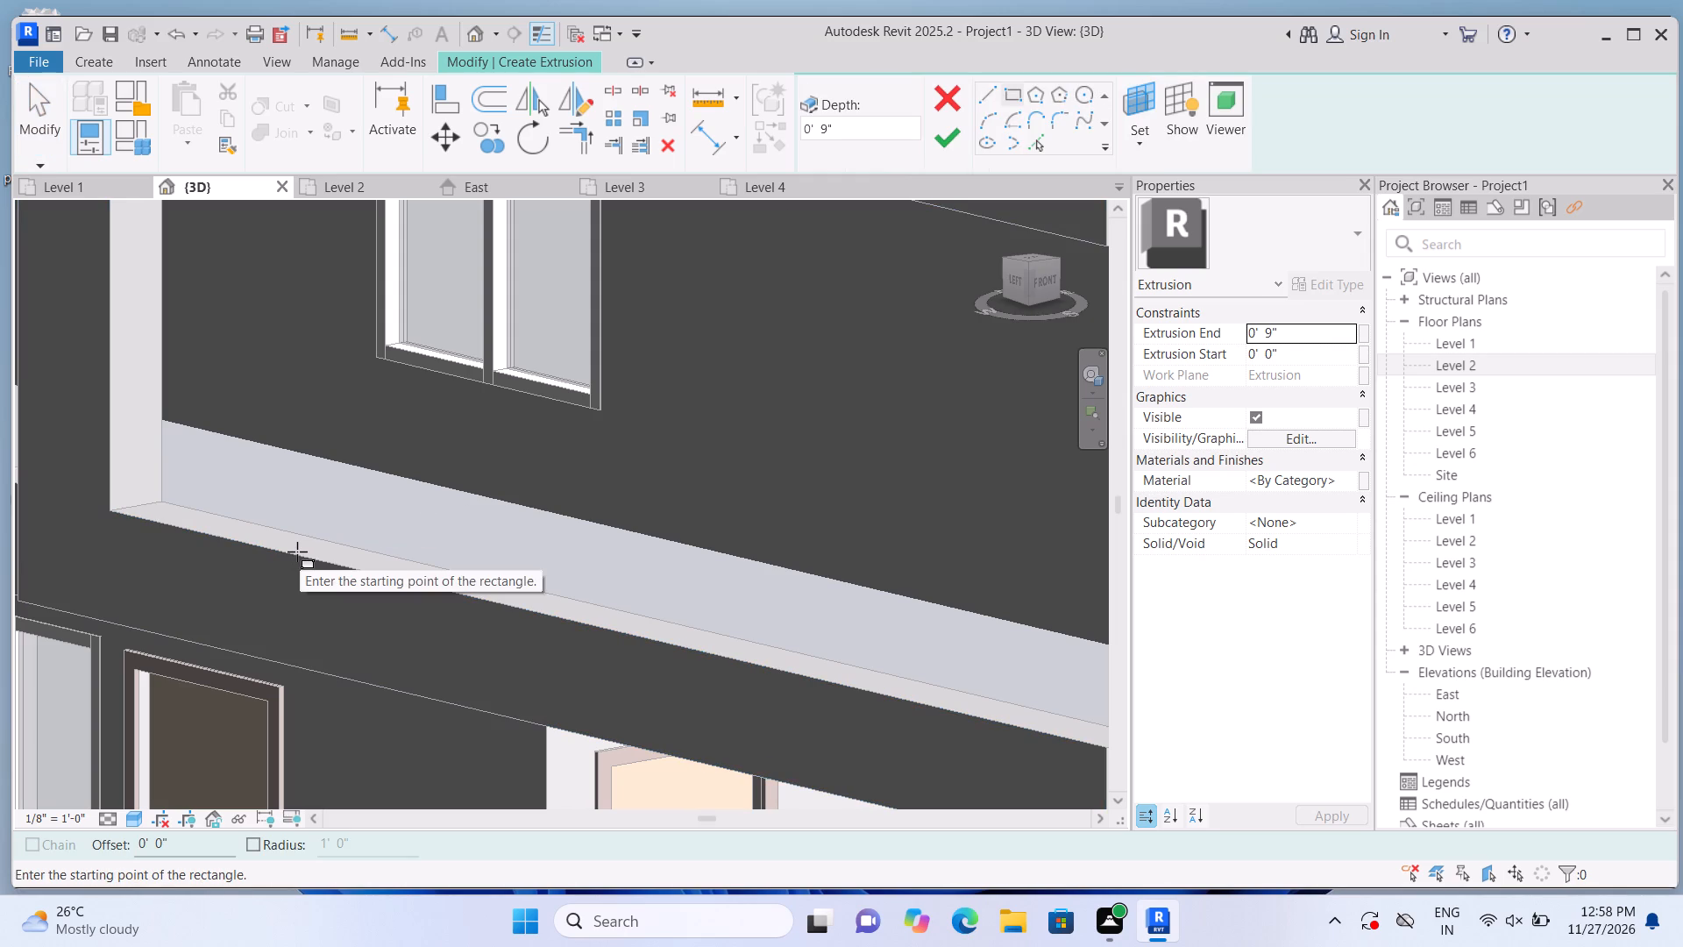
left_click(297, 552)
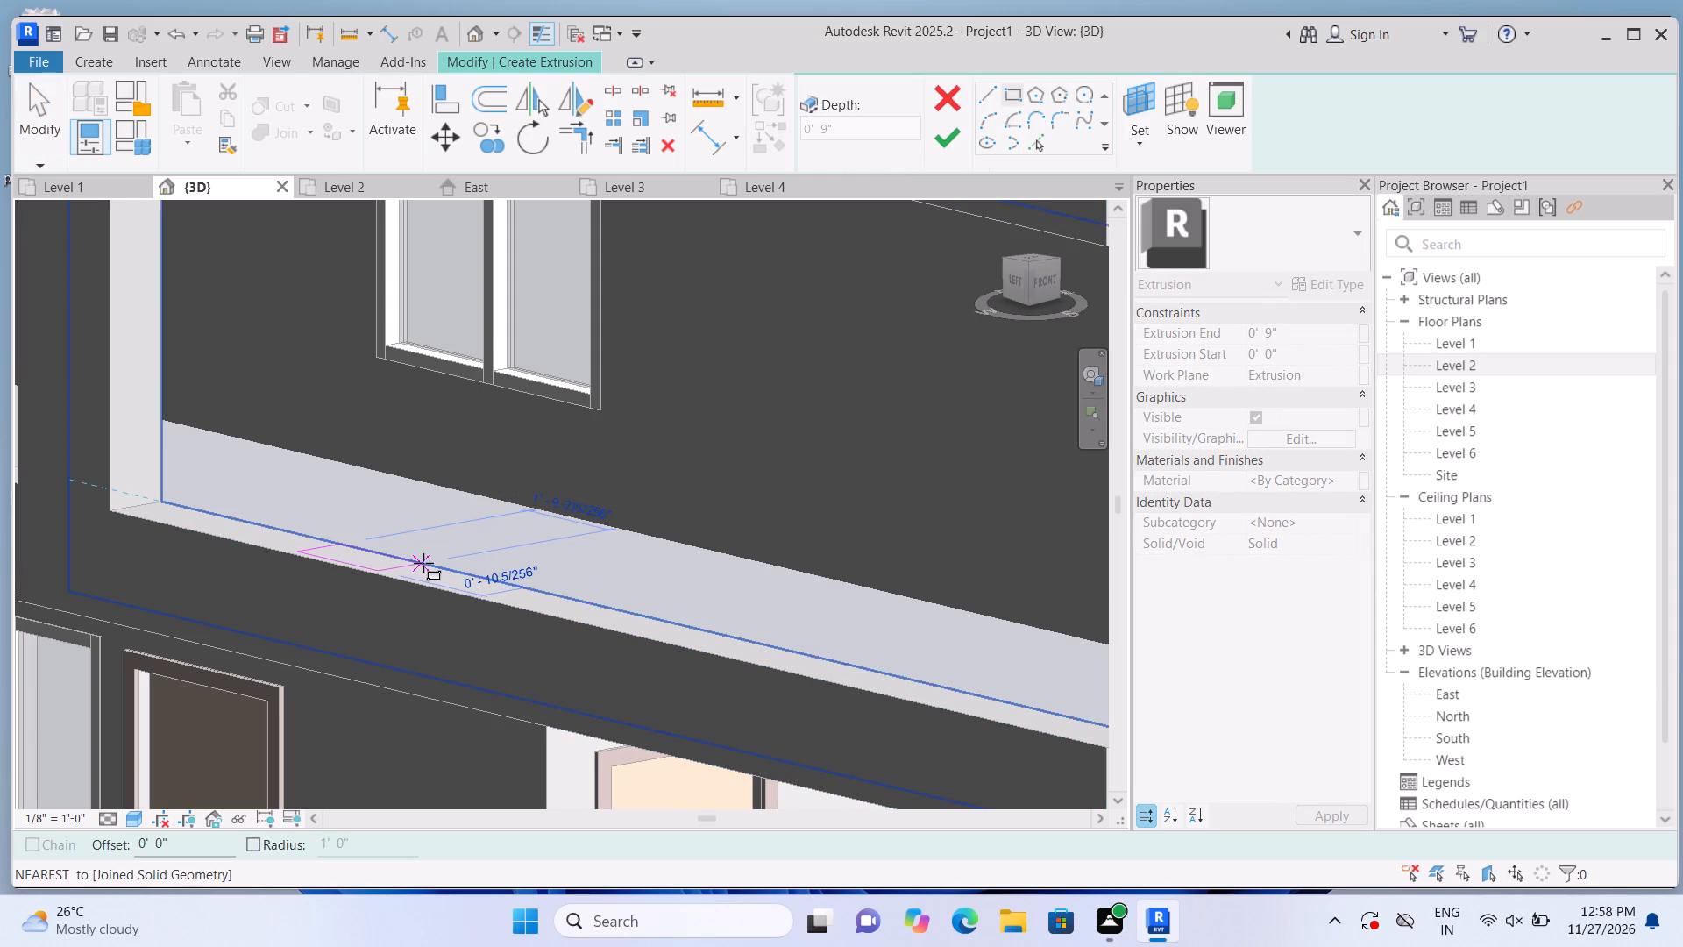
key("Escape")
Sketch a small rectangle on top of the balcony frame's lower beam near its vertical post and complete the 9" extrusion.
scroll(368, 576, "up", 4)
scroll(373, 586, "down", 4)
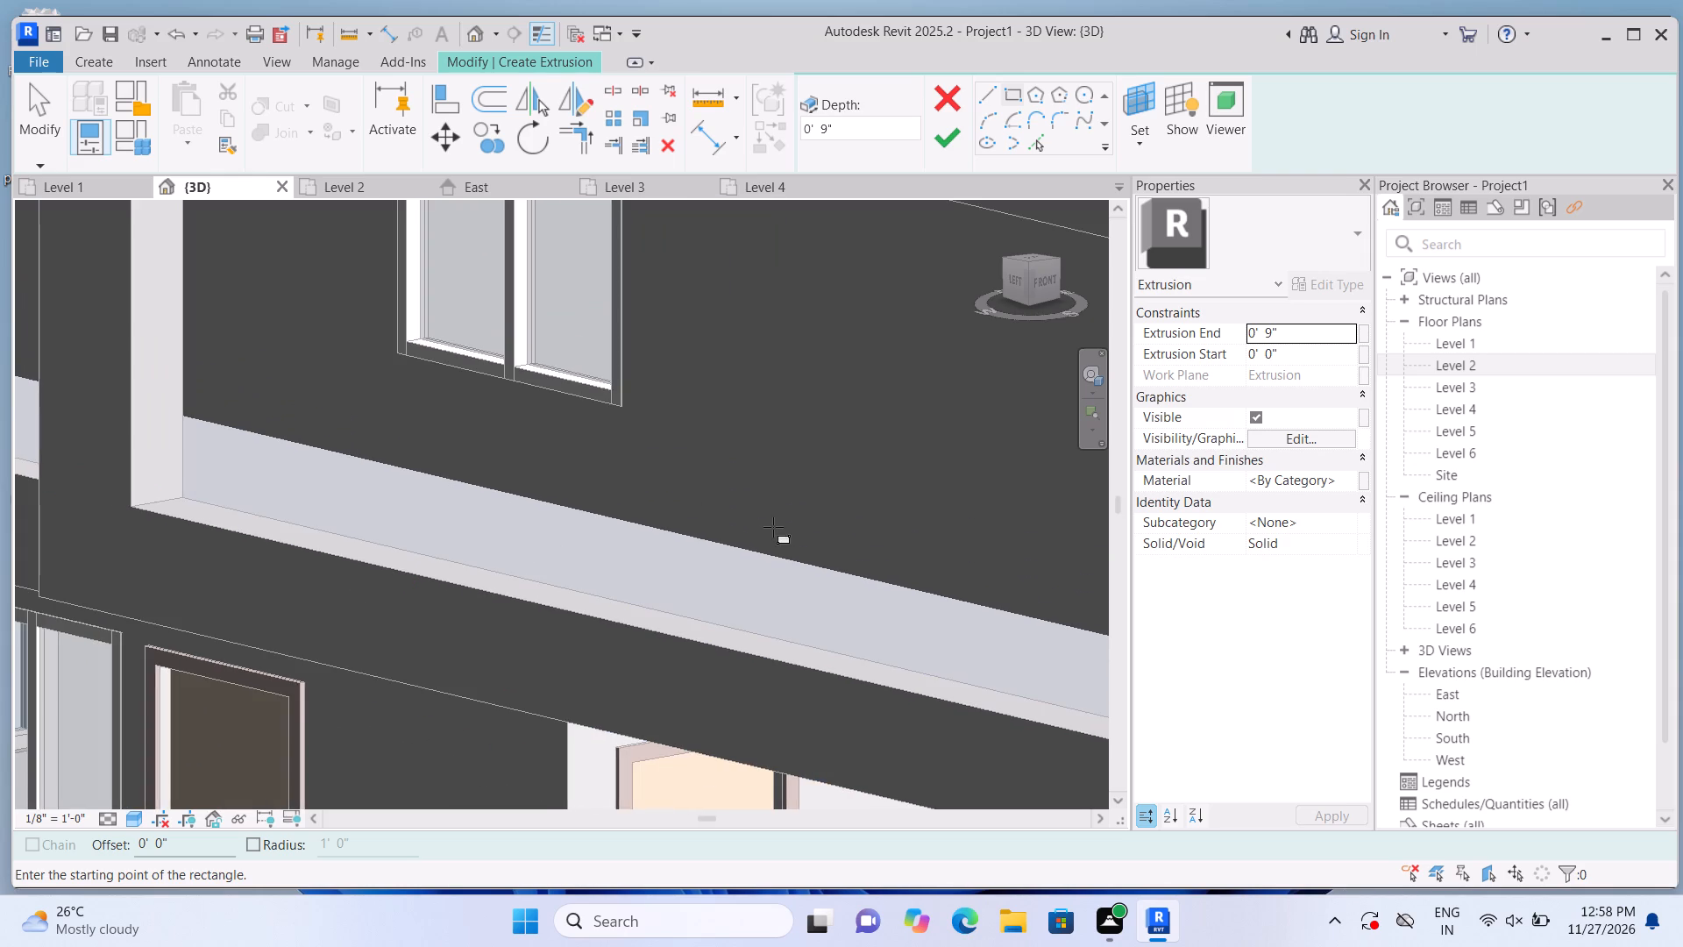
middle_click_drag(787, 533, 762, 559)
scroll(792, 519, "down", 5)
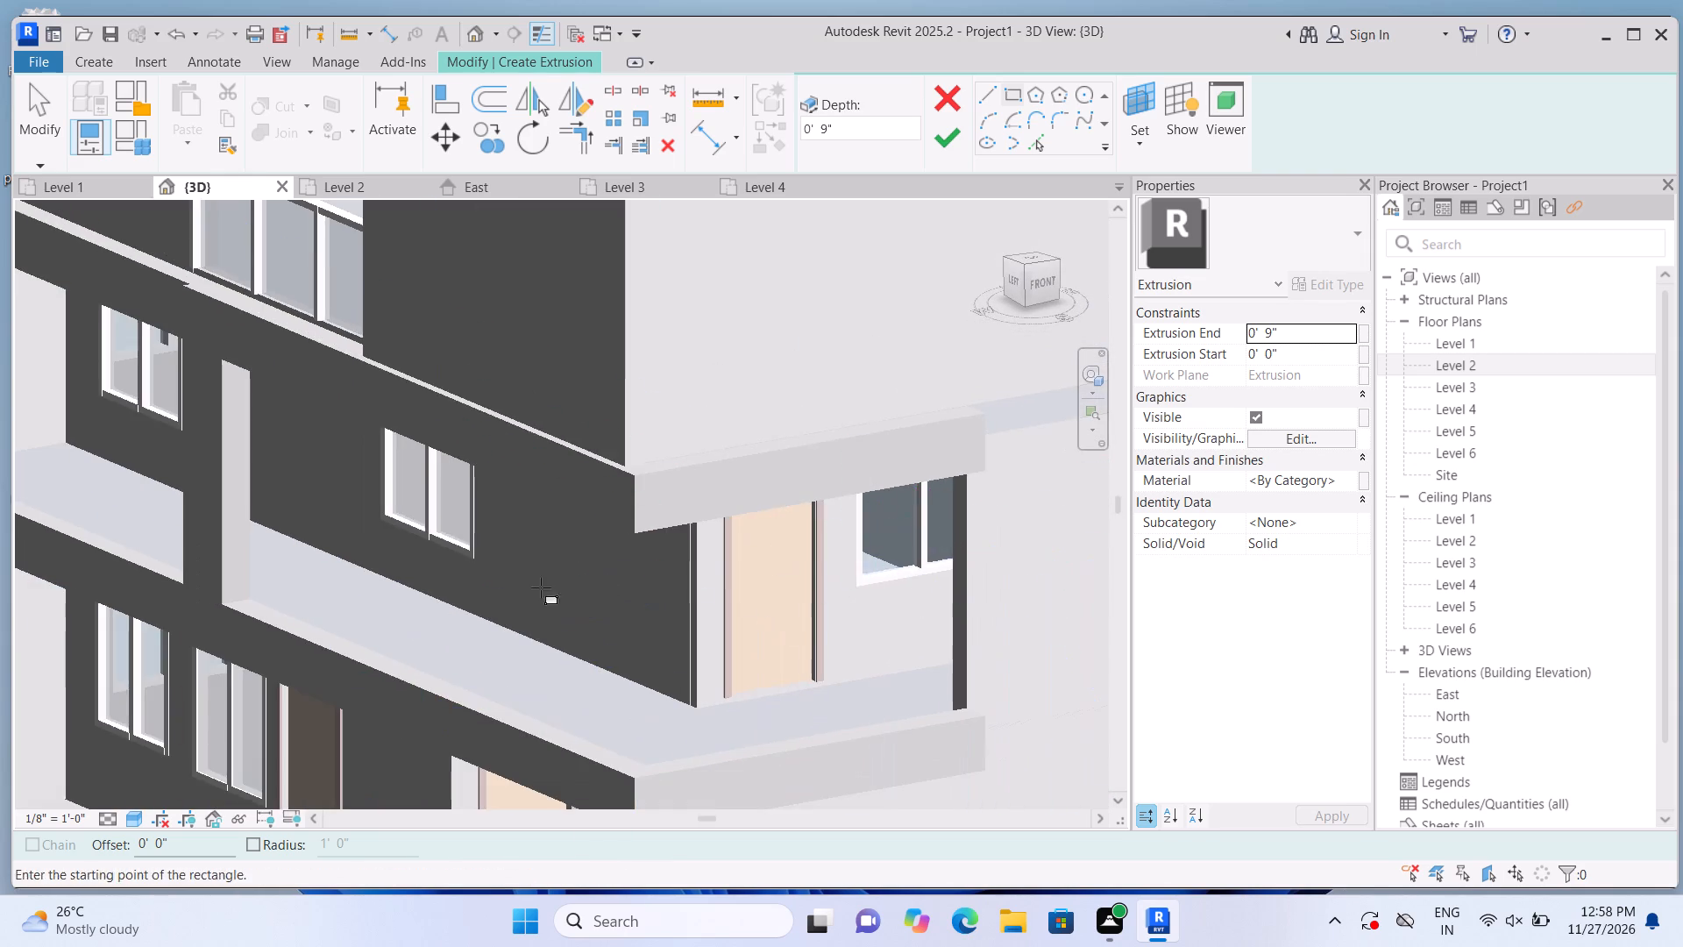
middle_click_drag(395, 650, 370, 652, "shift")
middle_click_drag(276, 592, 447, 596)
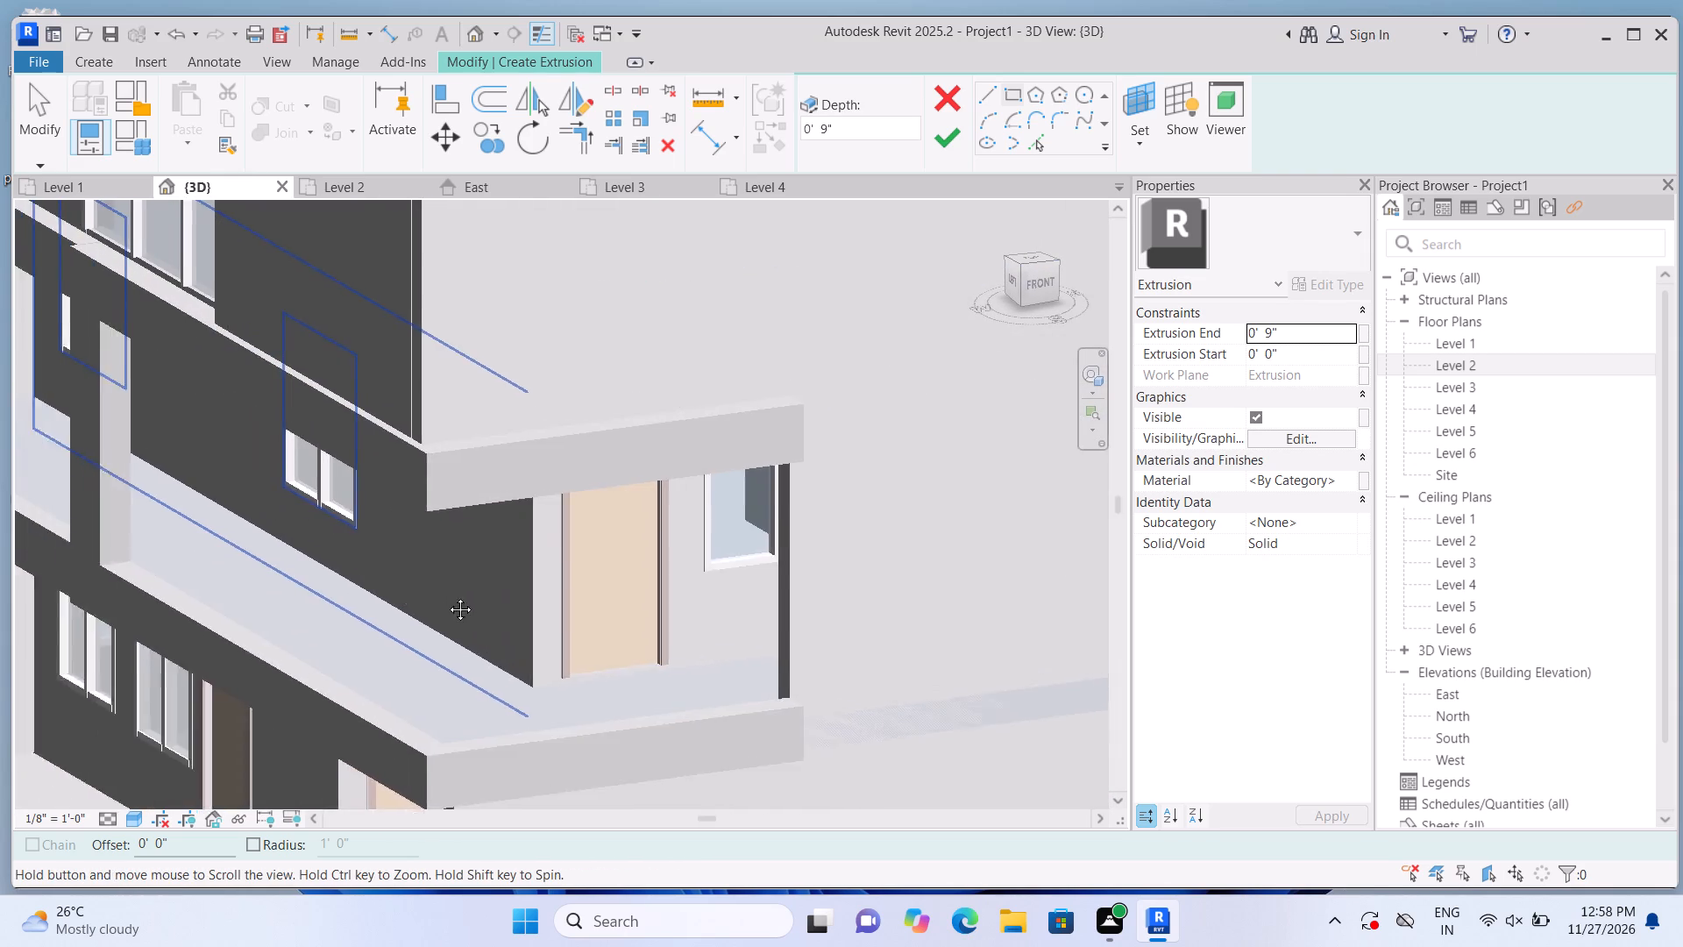
middle_click_drag(447, 596, 731, 609)
scroll(526, 653, "up", 5)
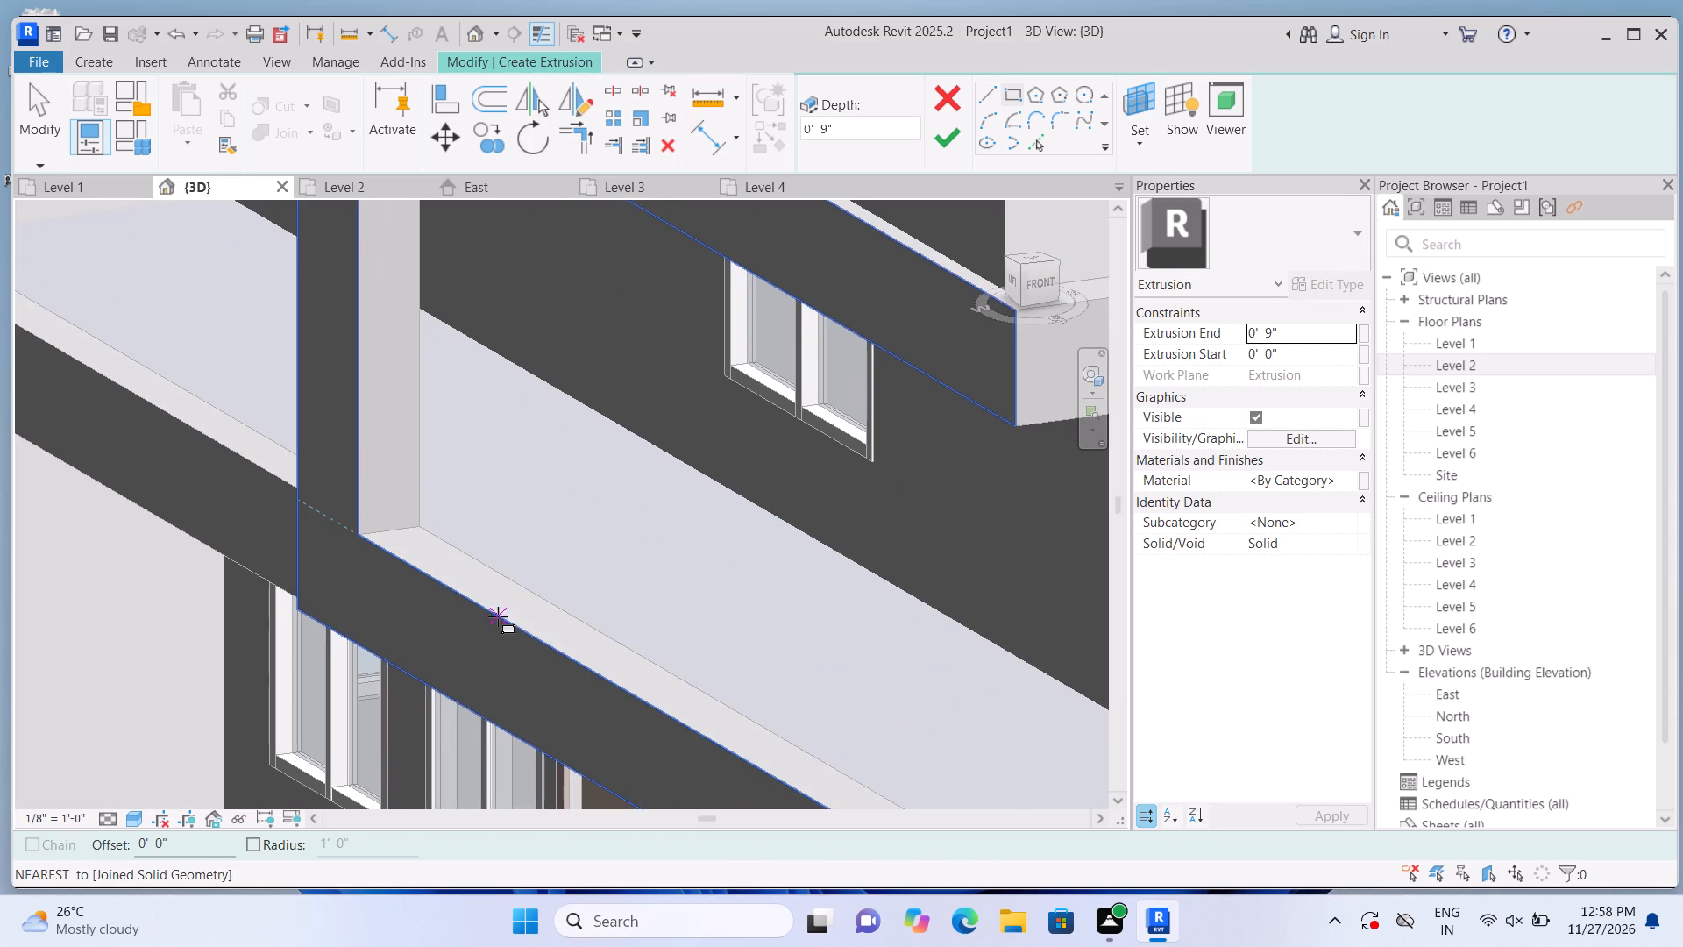
left_click(504, 616)
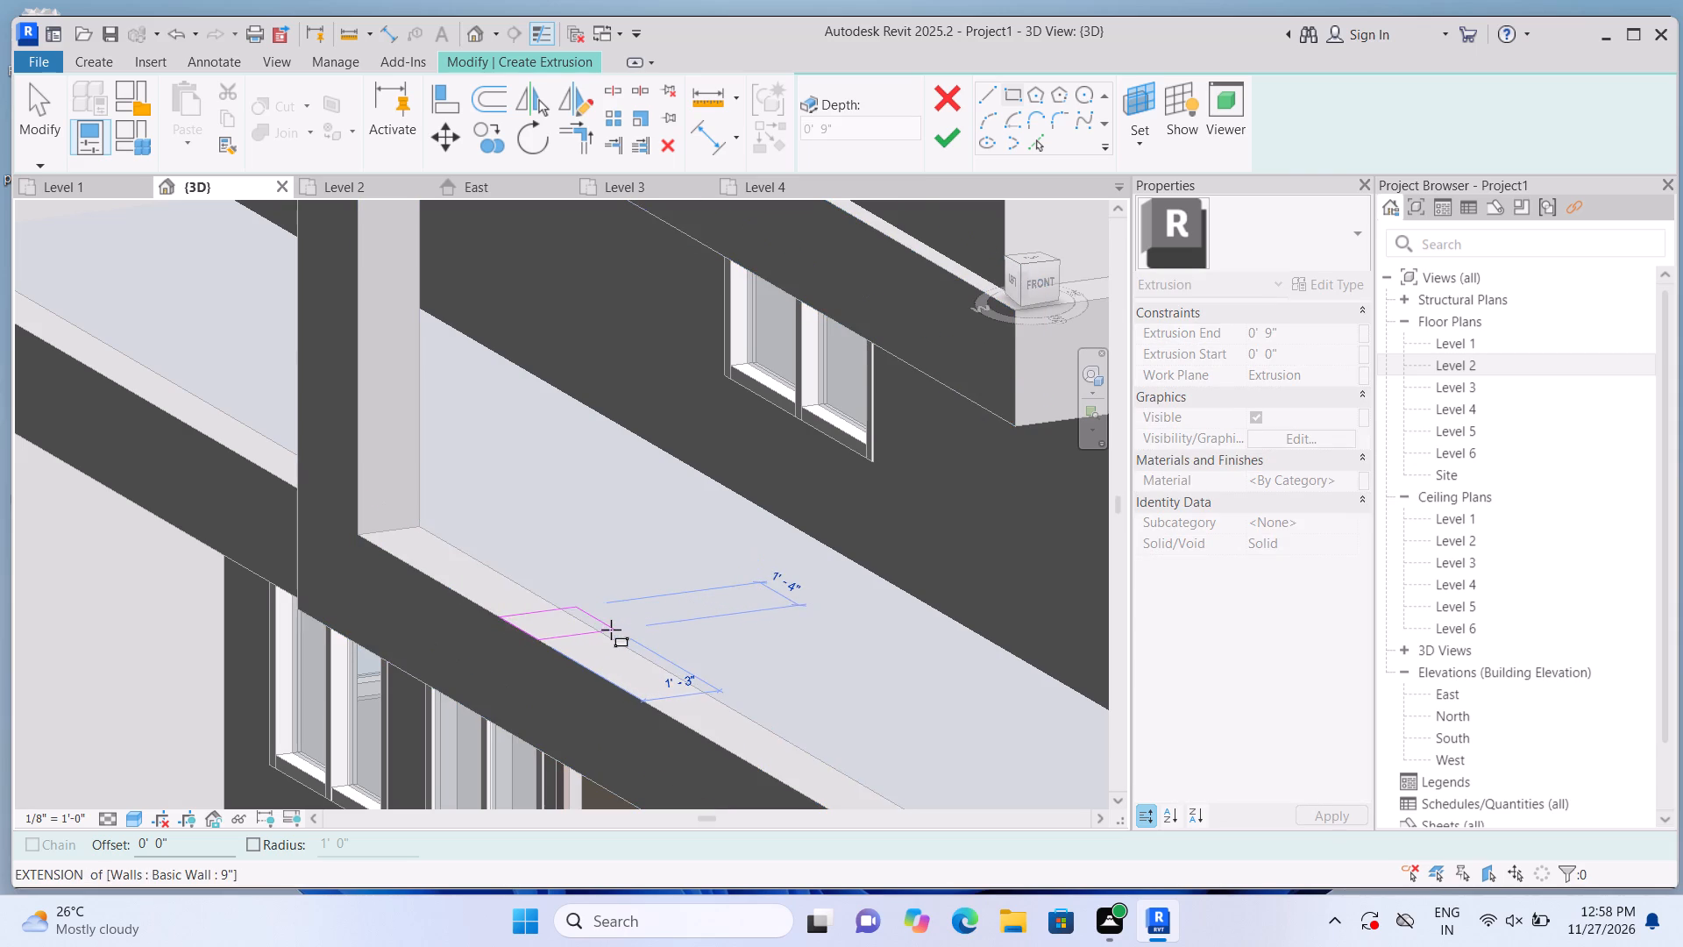
left_click(601, 632)
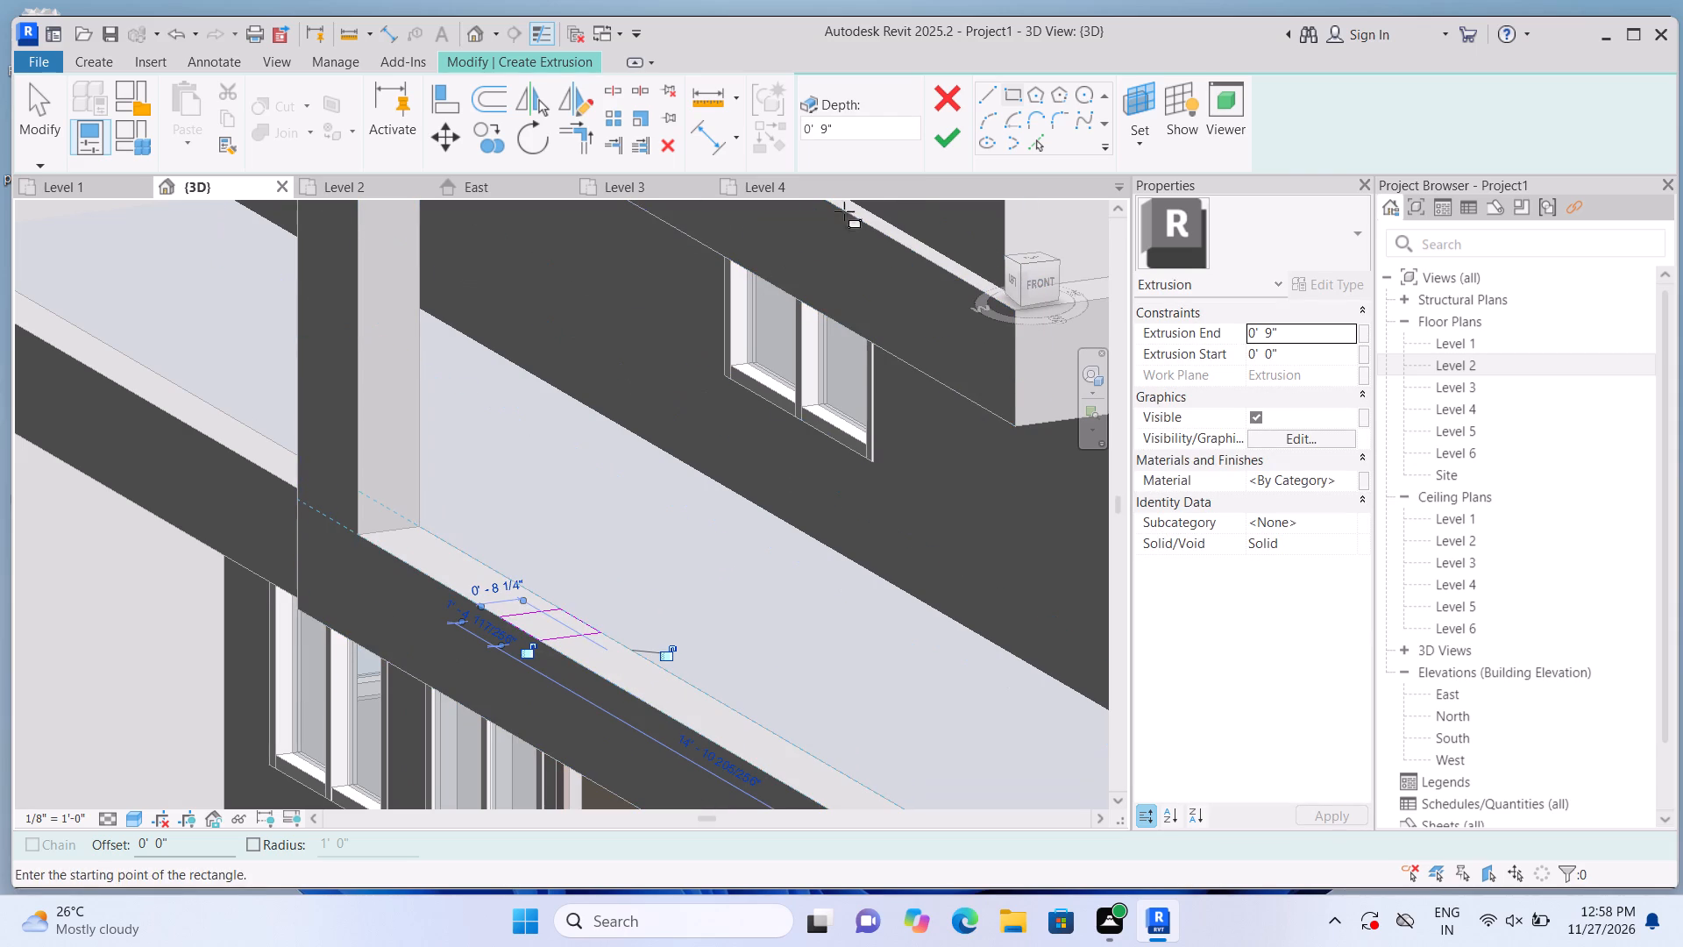
left_click(948, 140)
Shift the small block along the lower beam toward the frame's post, with its far side about 7' 10" from the frame's outer end.
scroll(748, 524, "down", 8)
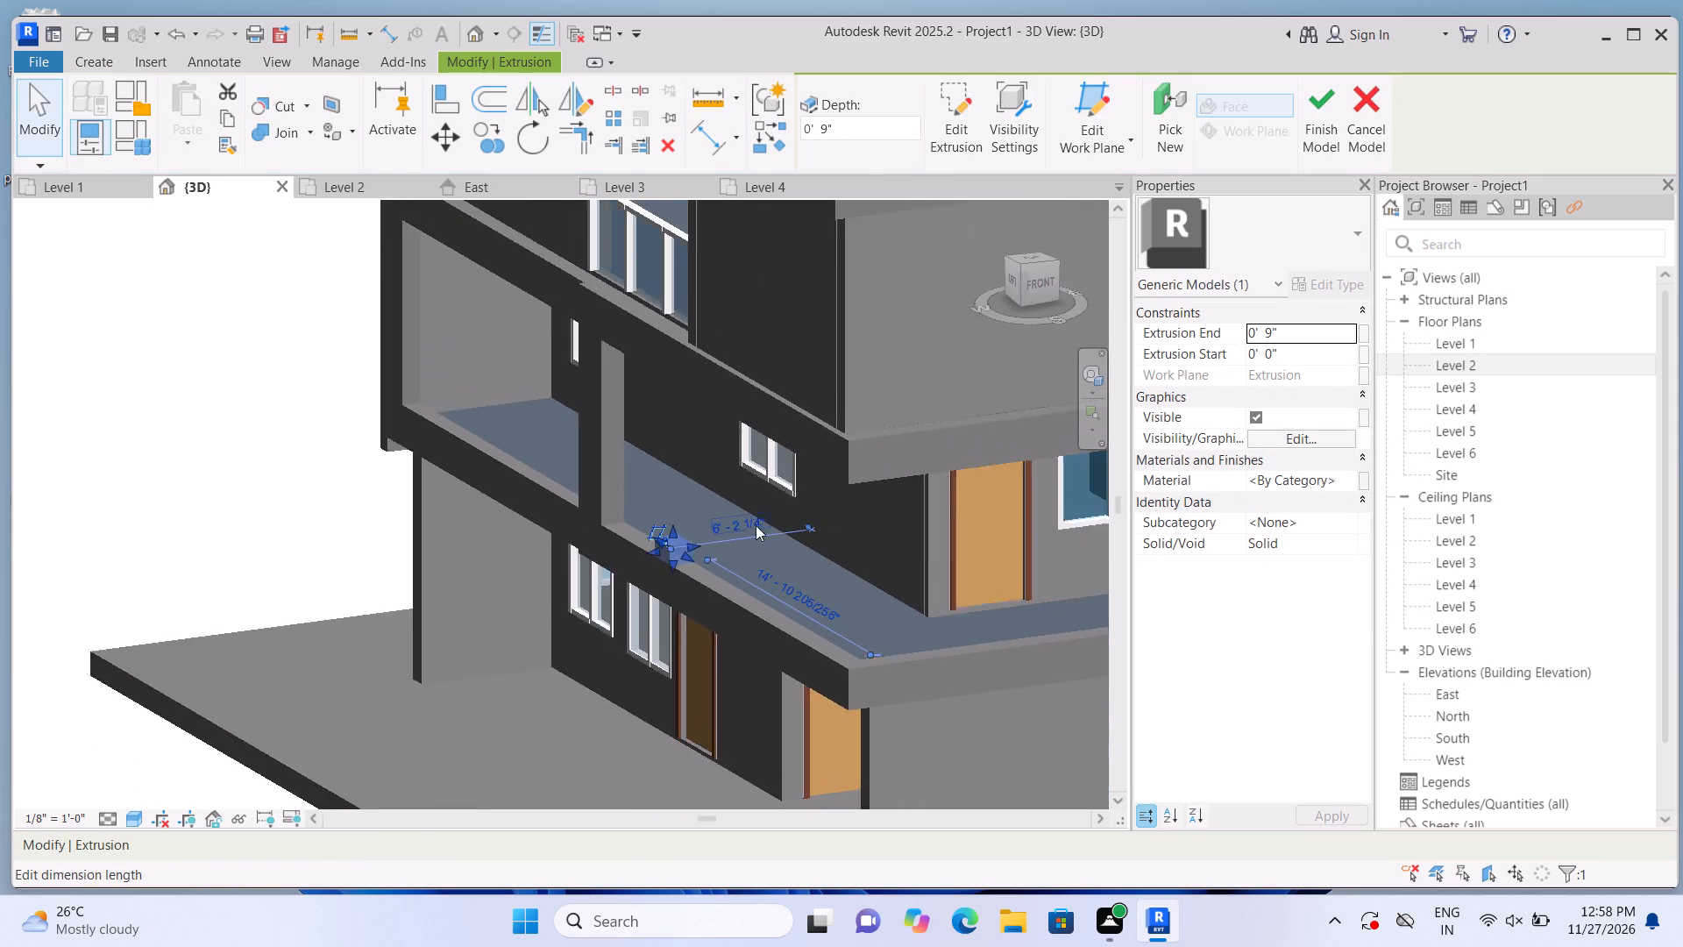
middle_click_drag(598, 660, 720, 681)
scroll(704, 584, "up", 2)
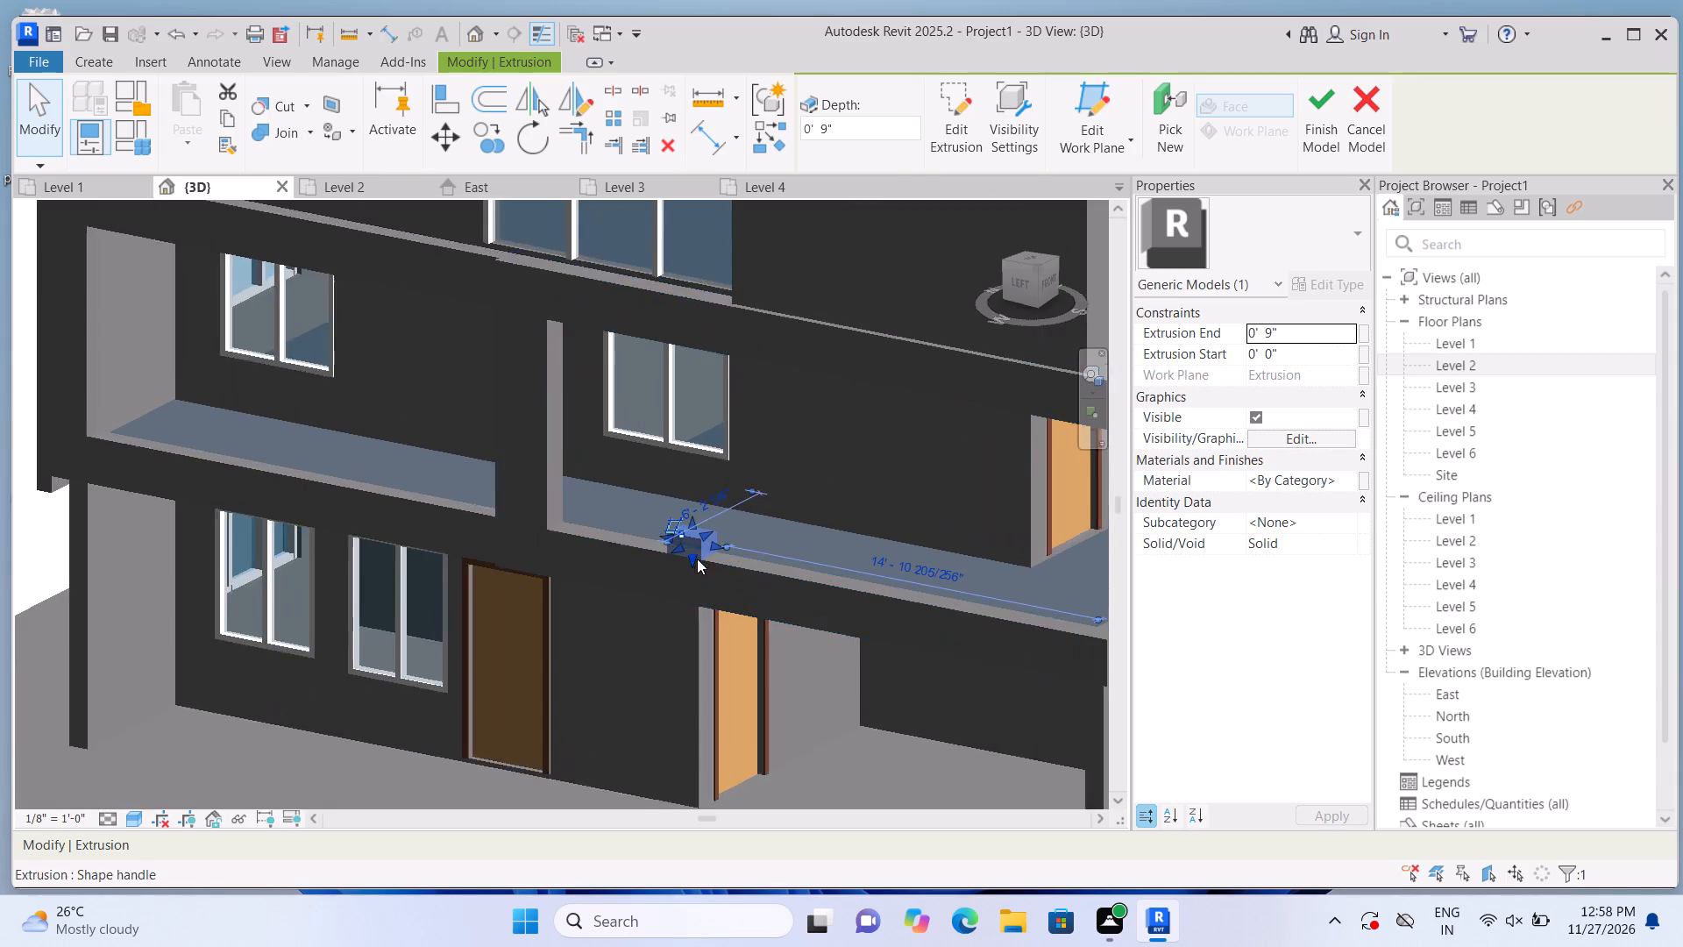
scroll(697, 559, "up", 3)
scroll(683, 528, "down", 4)
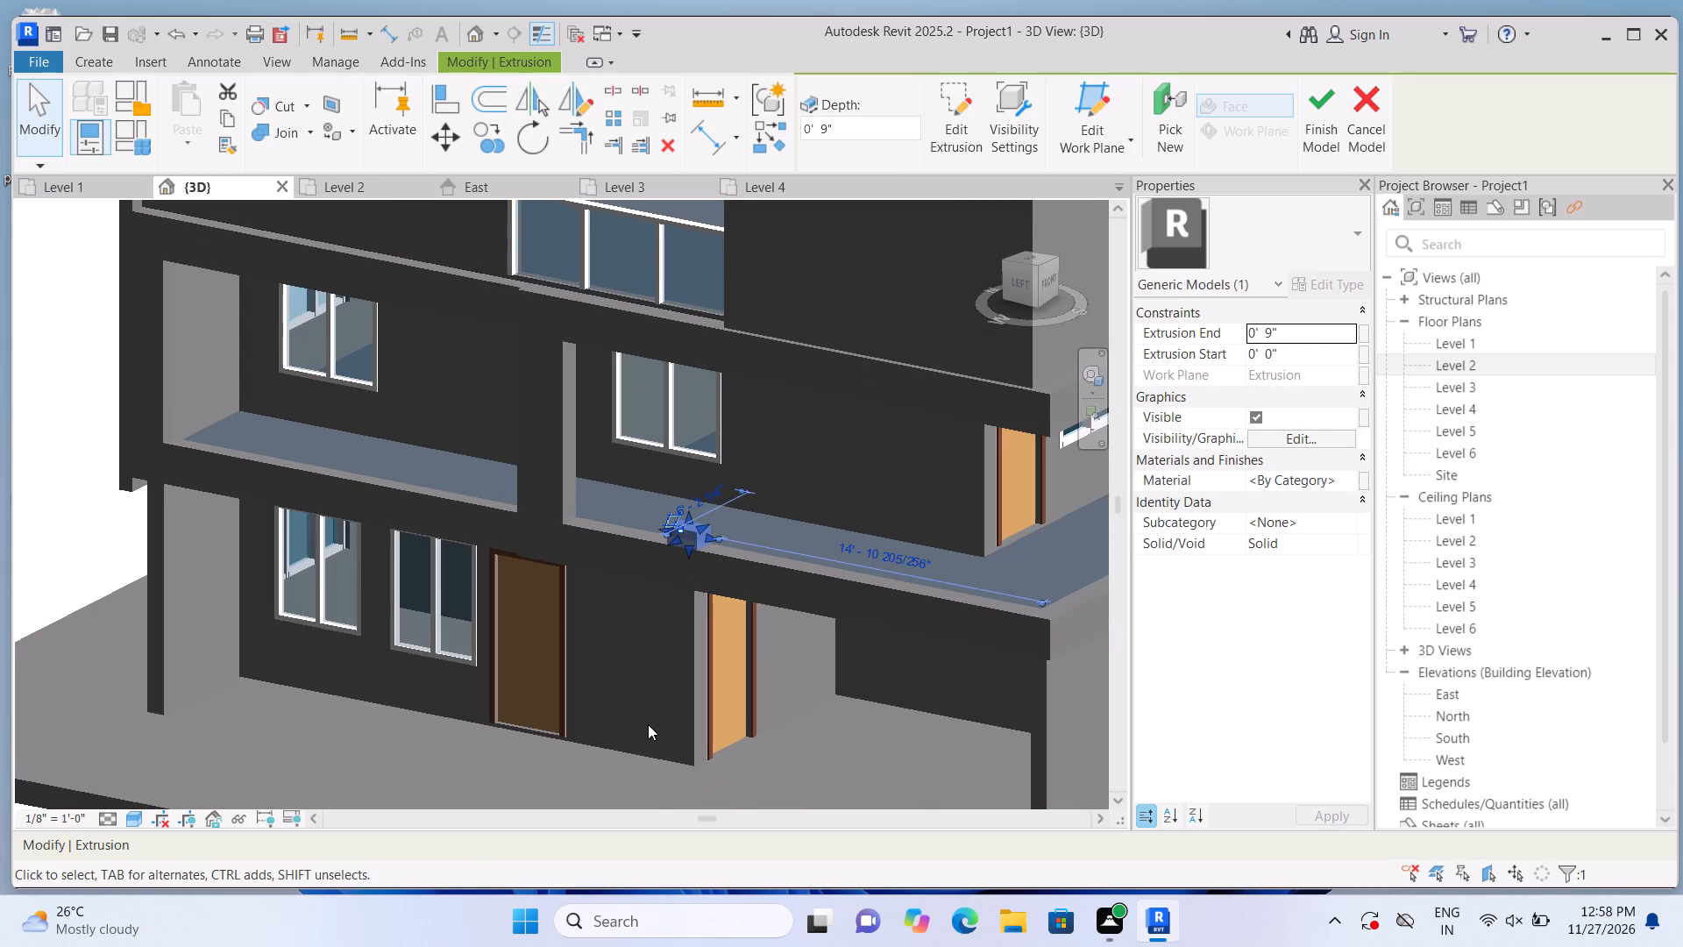
middle_click(654, 723)
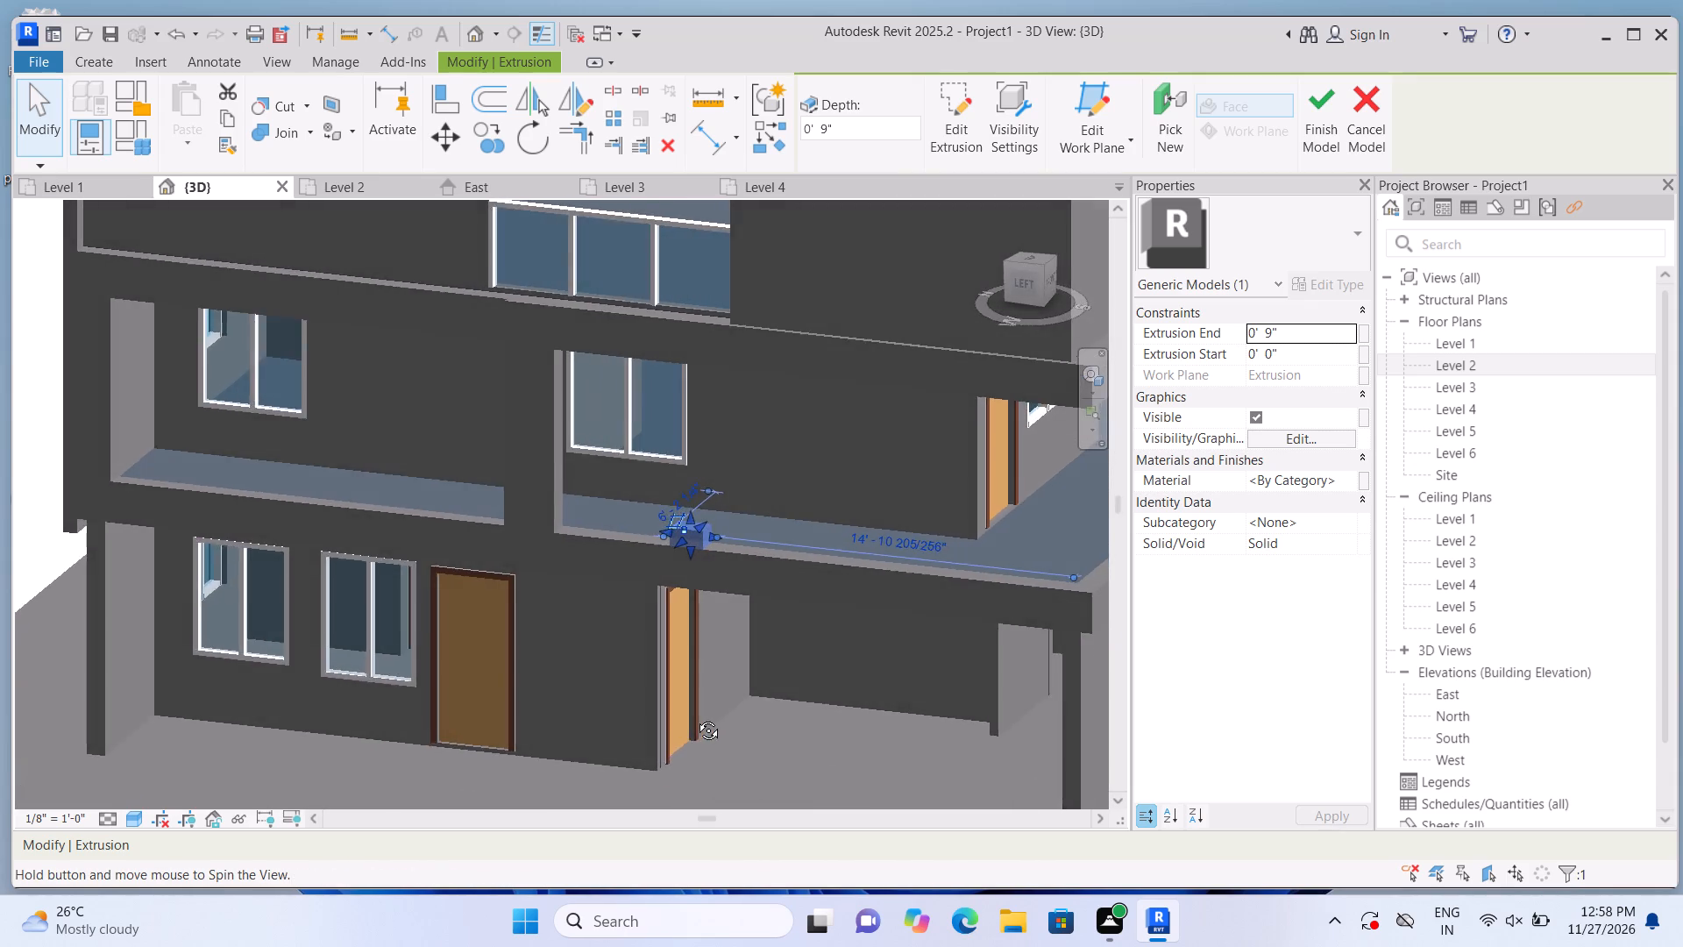
scroll(580, 512, "up", 2)
scroll(652, 525, "up", 2)
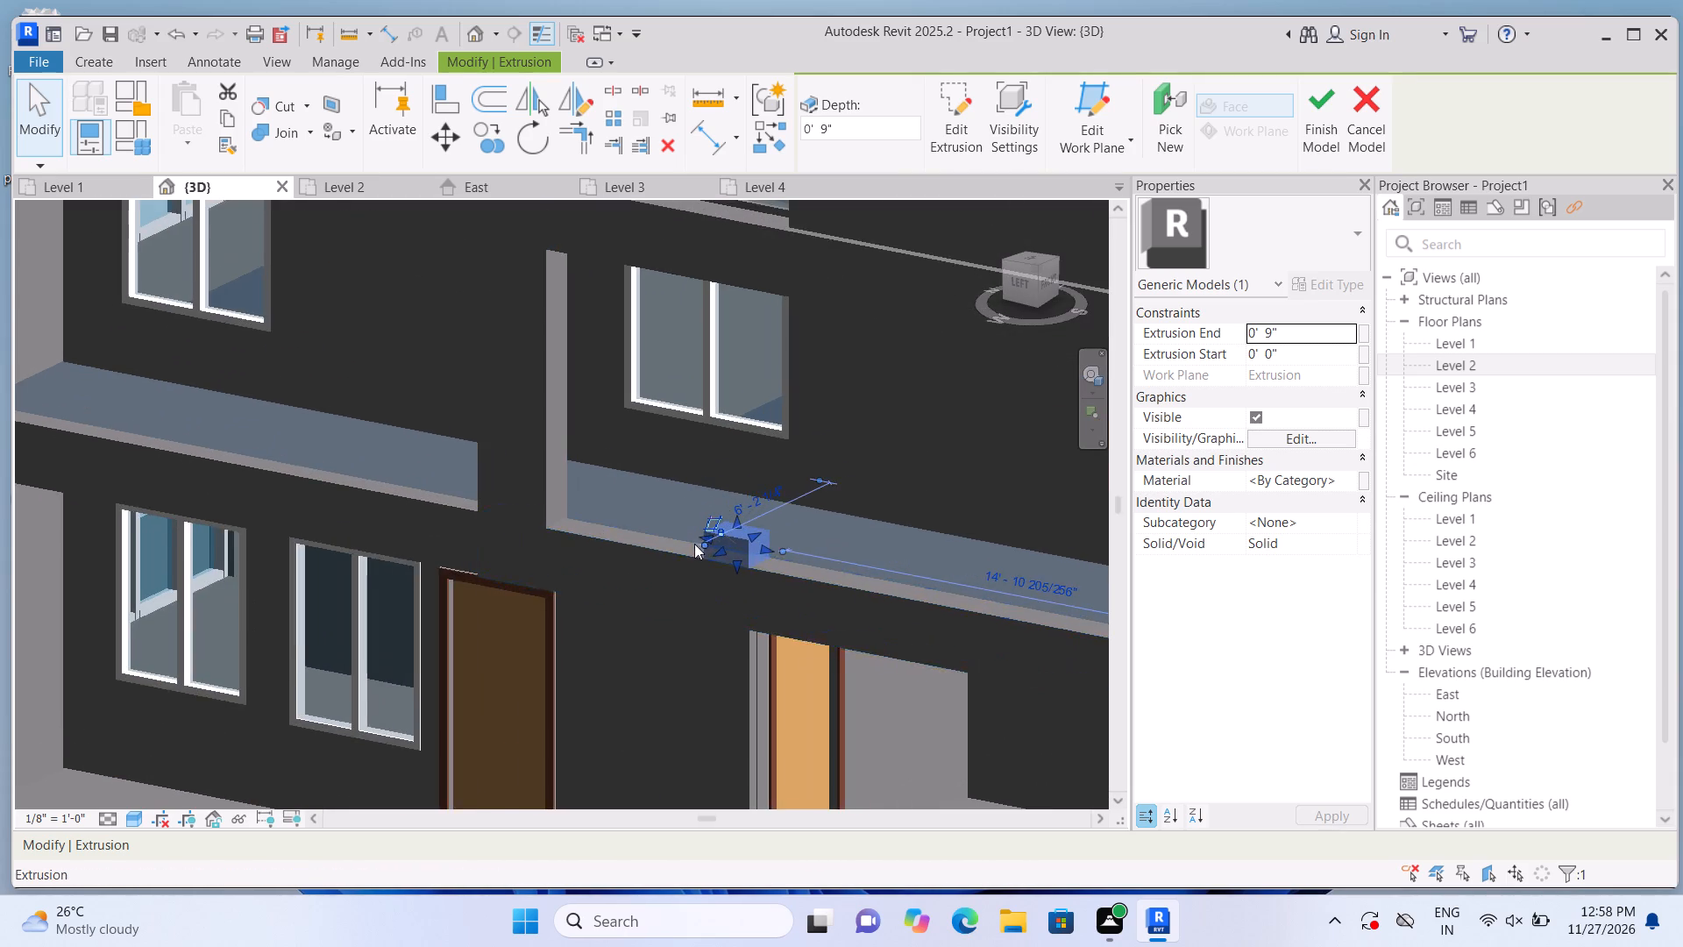
scroll(694, 544, "up", 1)
left_click_drag(716, 533, 702, 530)
left_click(702, 530)
scroll(708, 541, "up", 2)
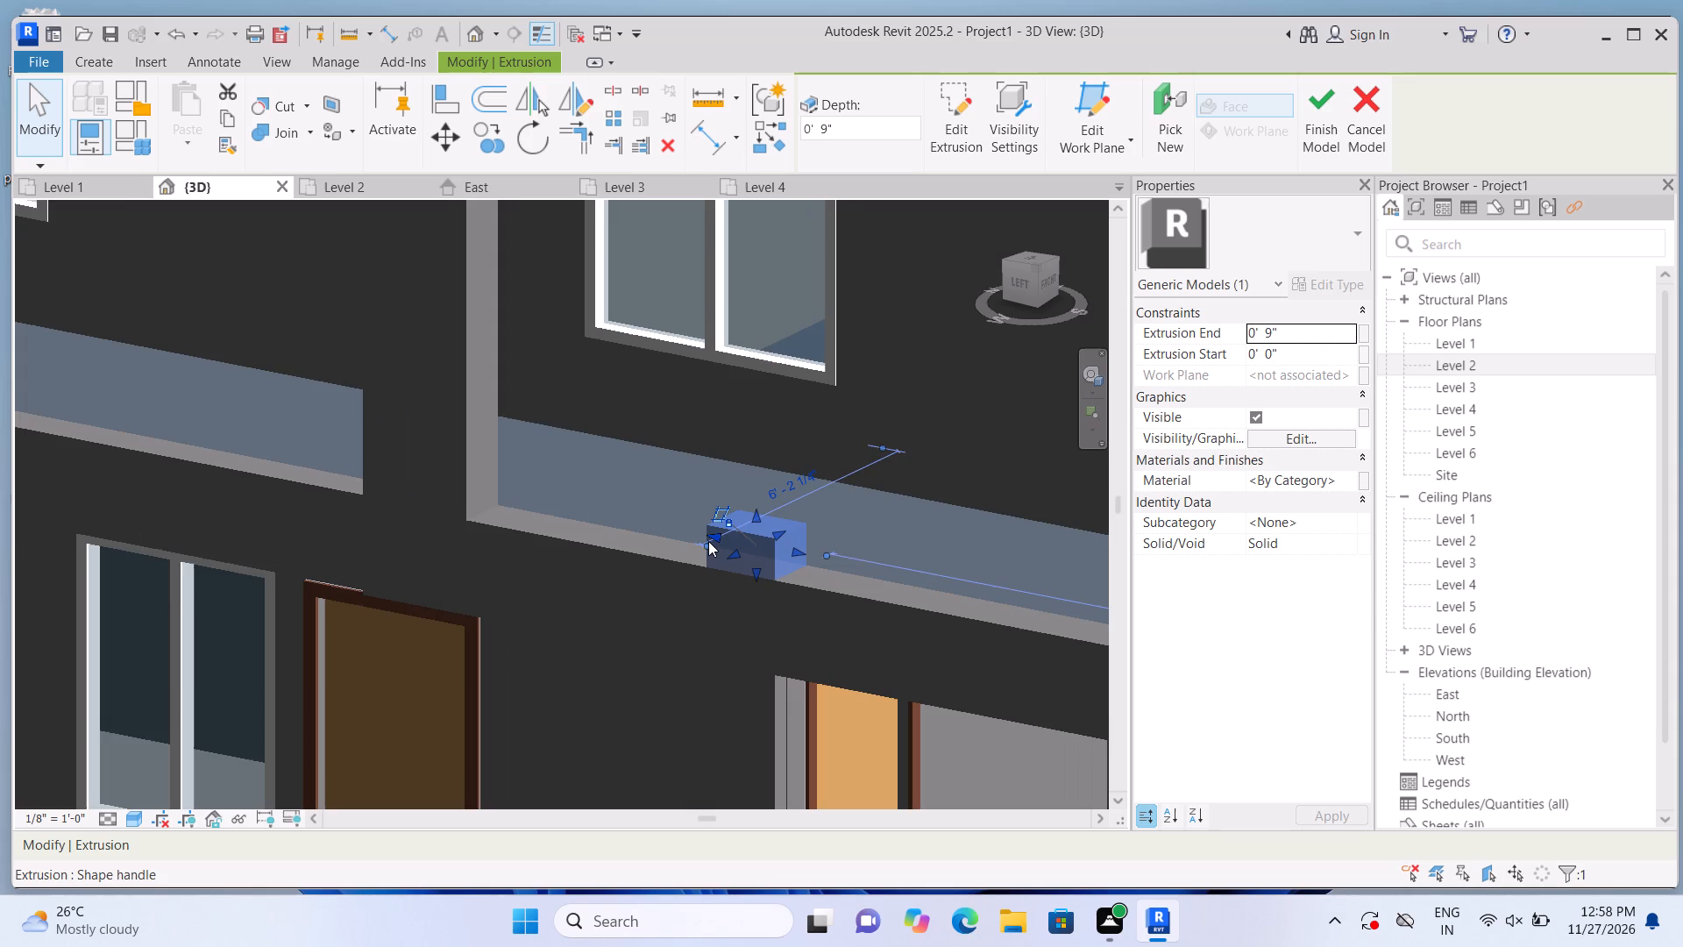
left_click_drag(714, 531, 692, 530)
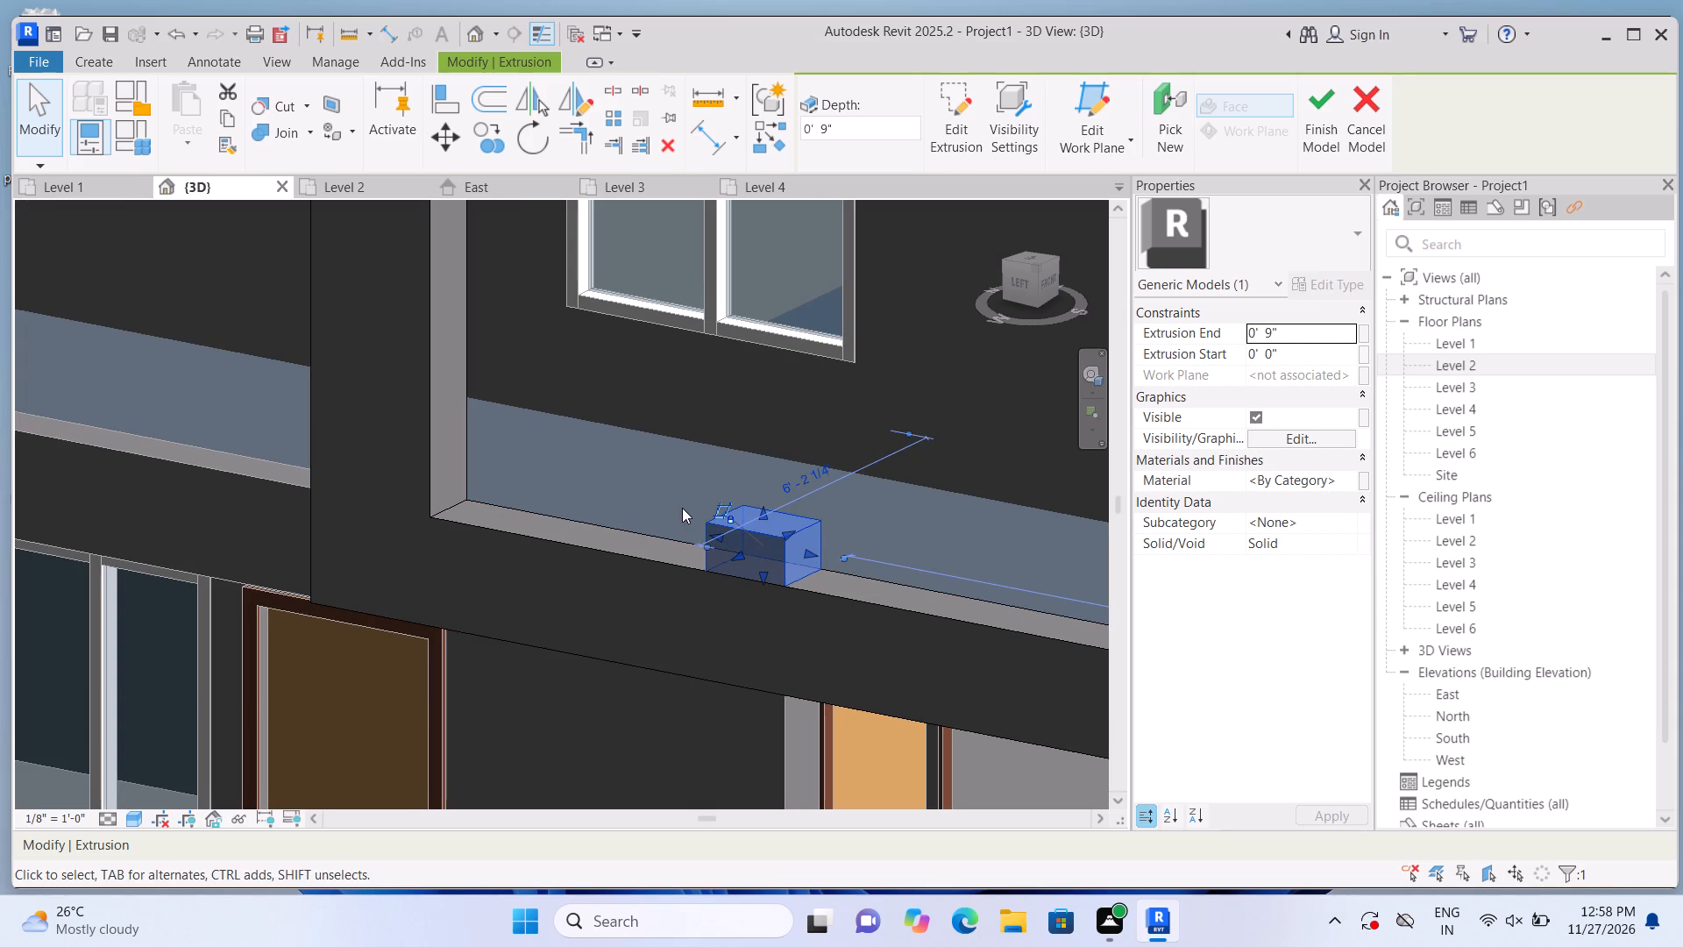
key("Escape")
scroll(767, 551, "up", 2)
left_click(767, 551)
scroll(746, 549, "up", 2)
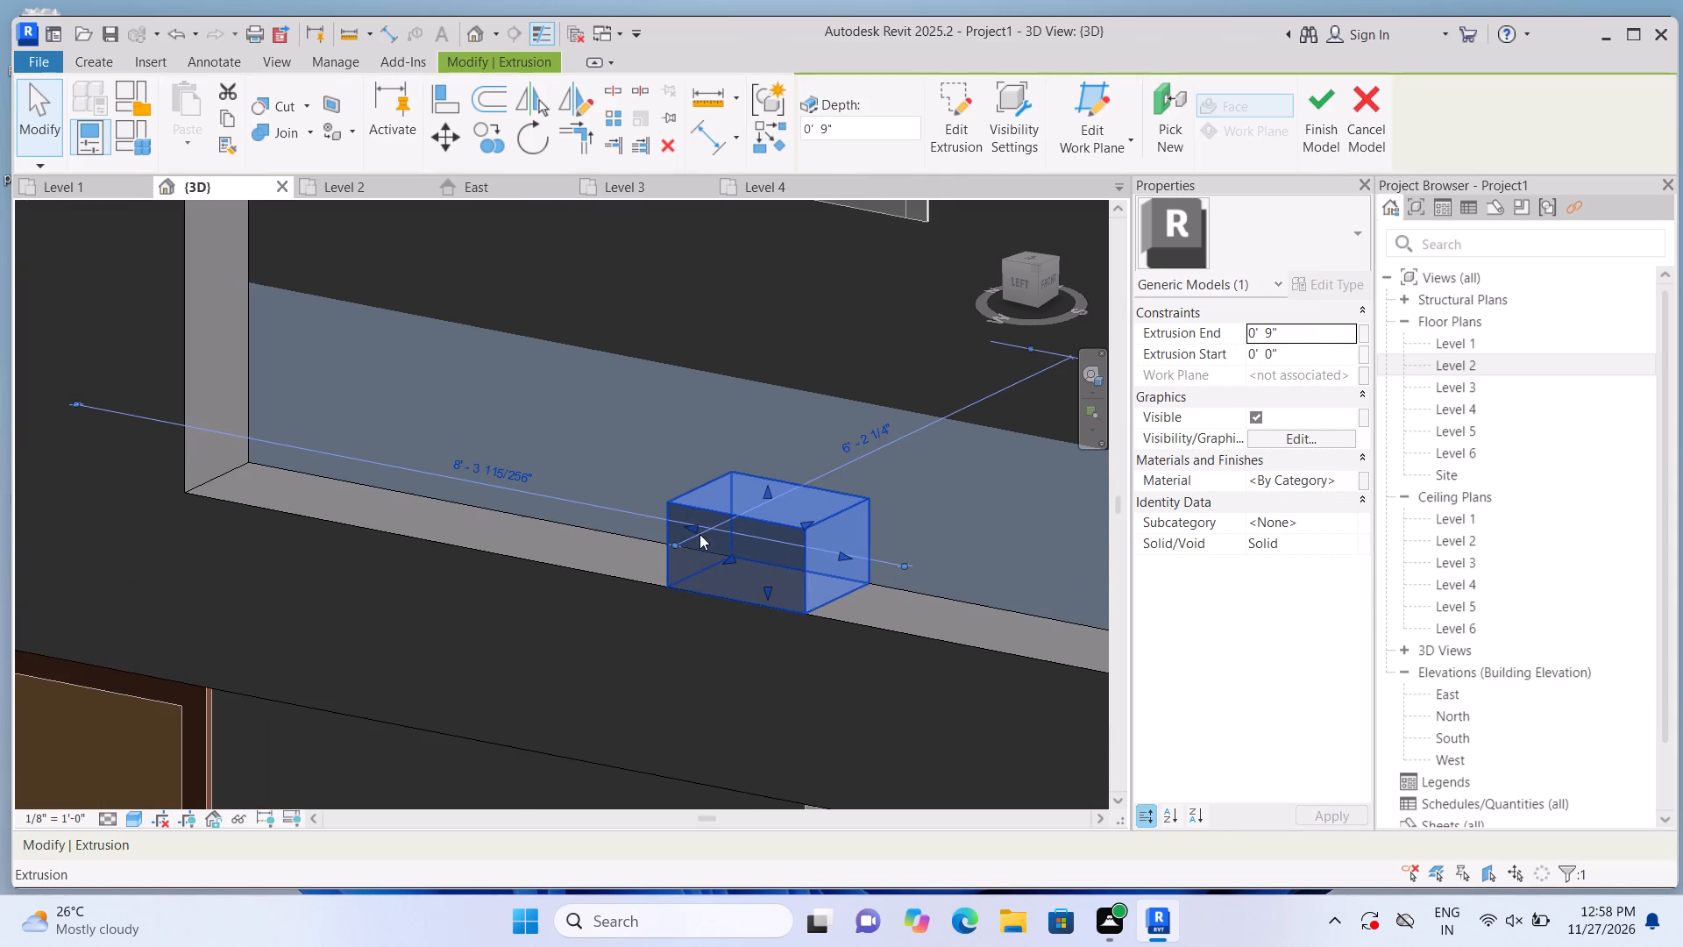
left_click_drag(690, 524, 650, 516)
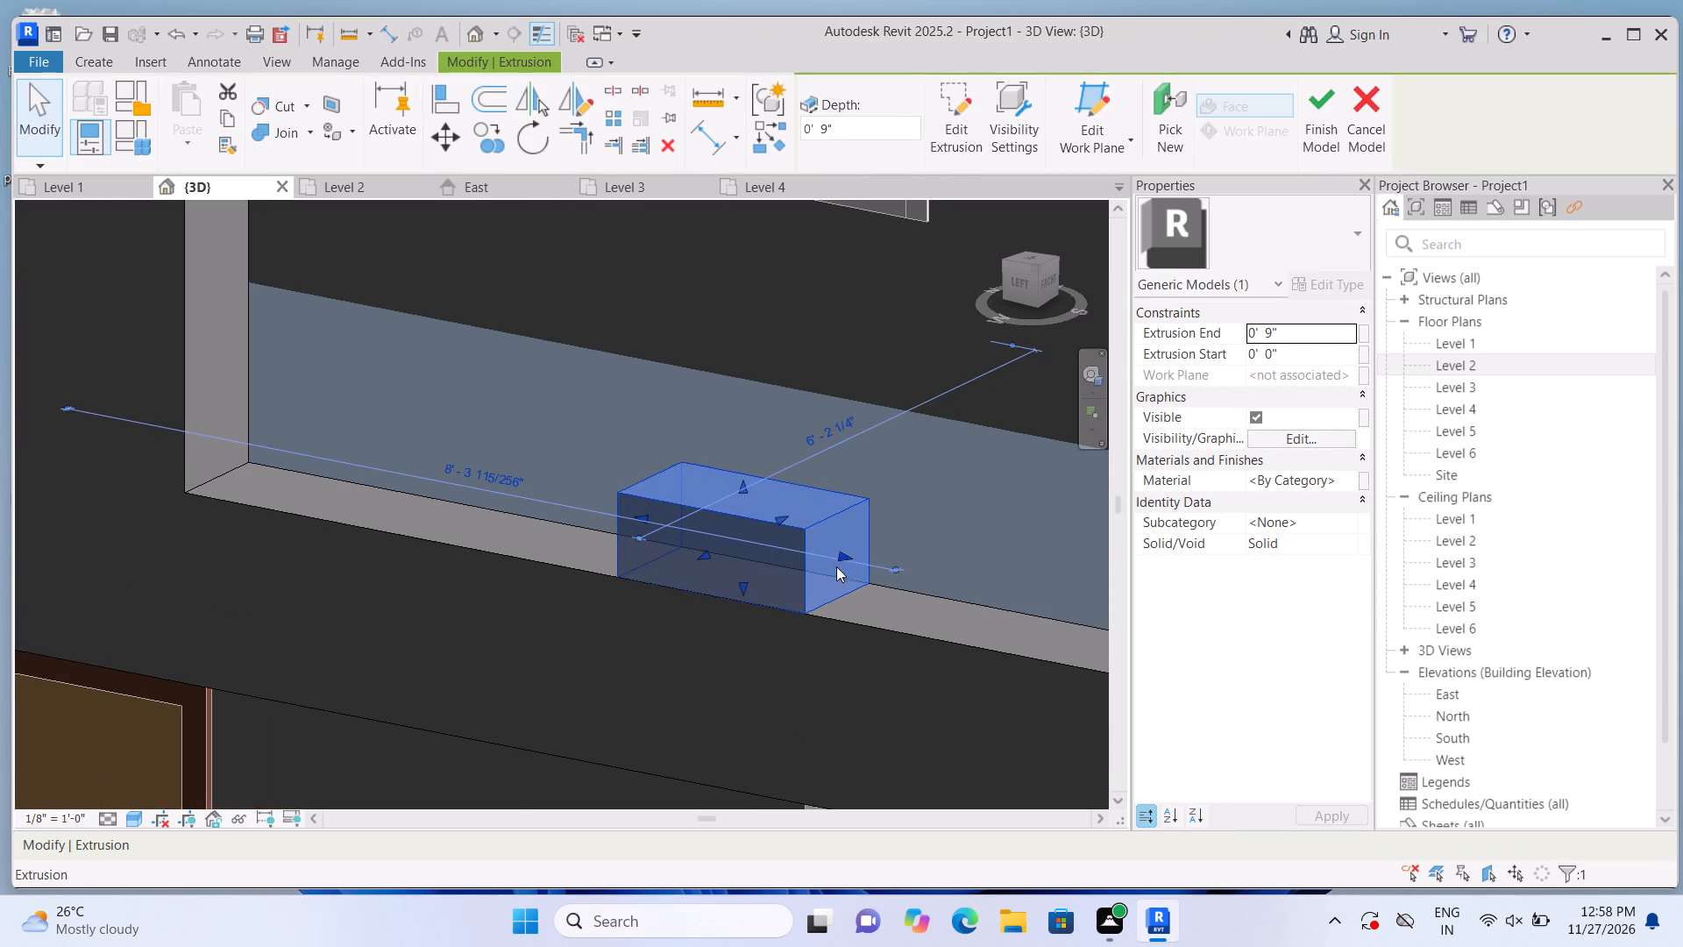
left_click_drag(842, 550, 792, 533)
scroll(800, 528, "down", 5)
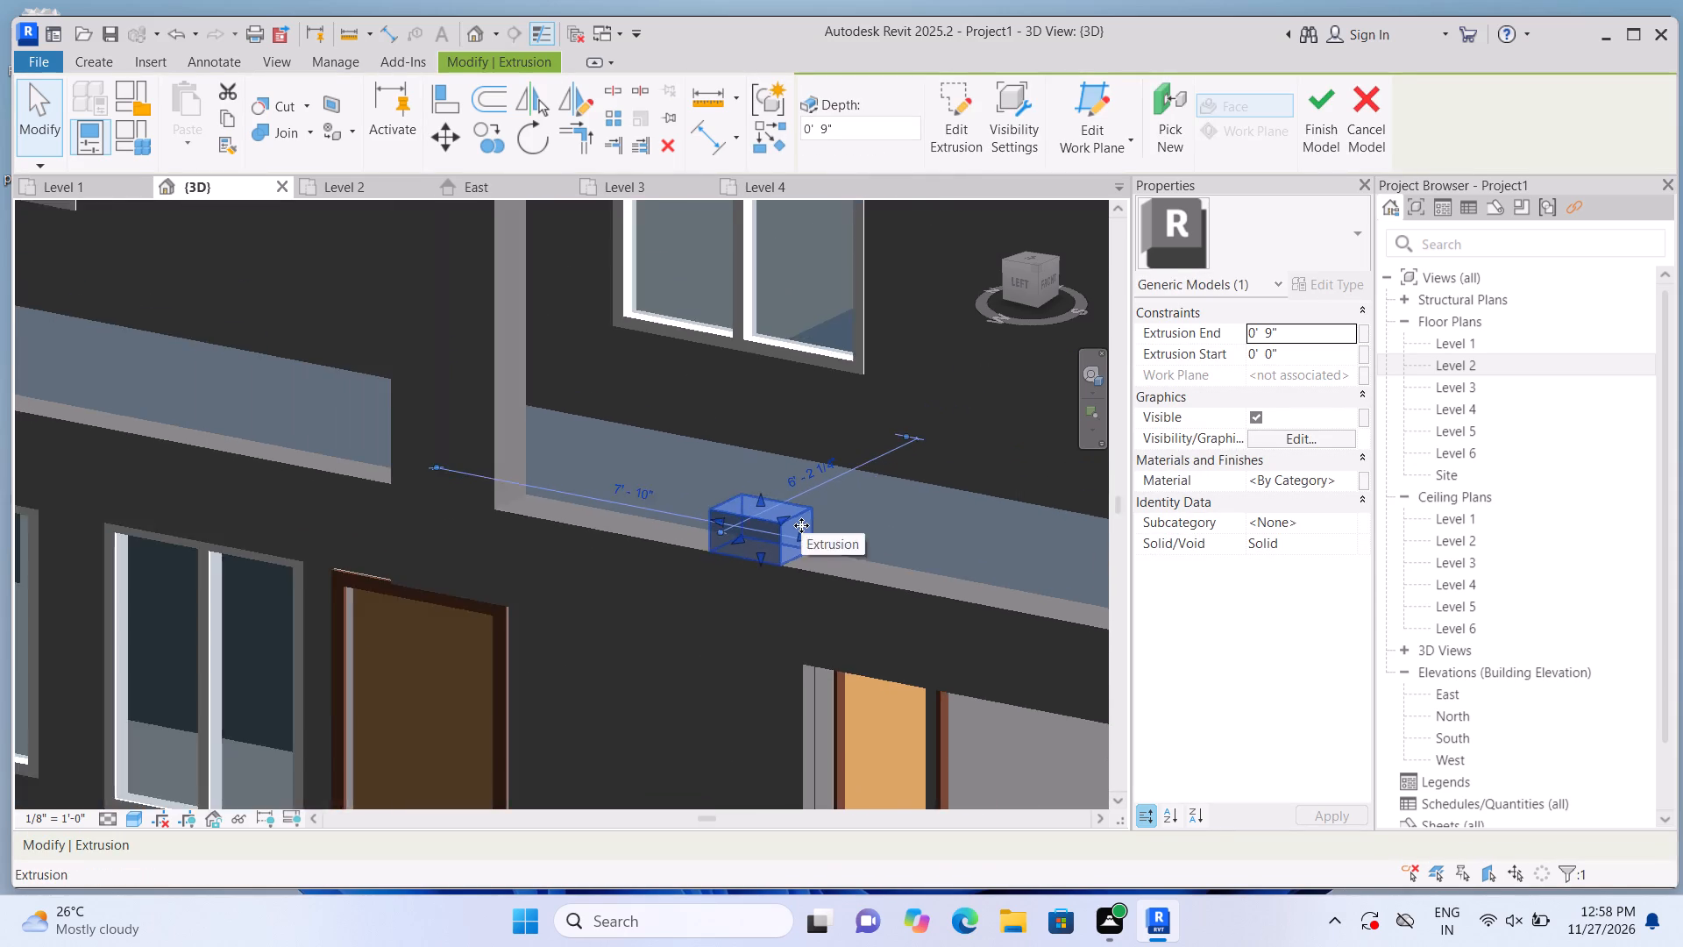
In the Left view, stretch the block upward to about 7' 1 1/2" high, close to the frame's upper beam.
scroll(801, 525, "down", 9)
scroll(868, 556, "up", 5)
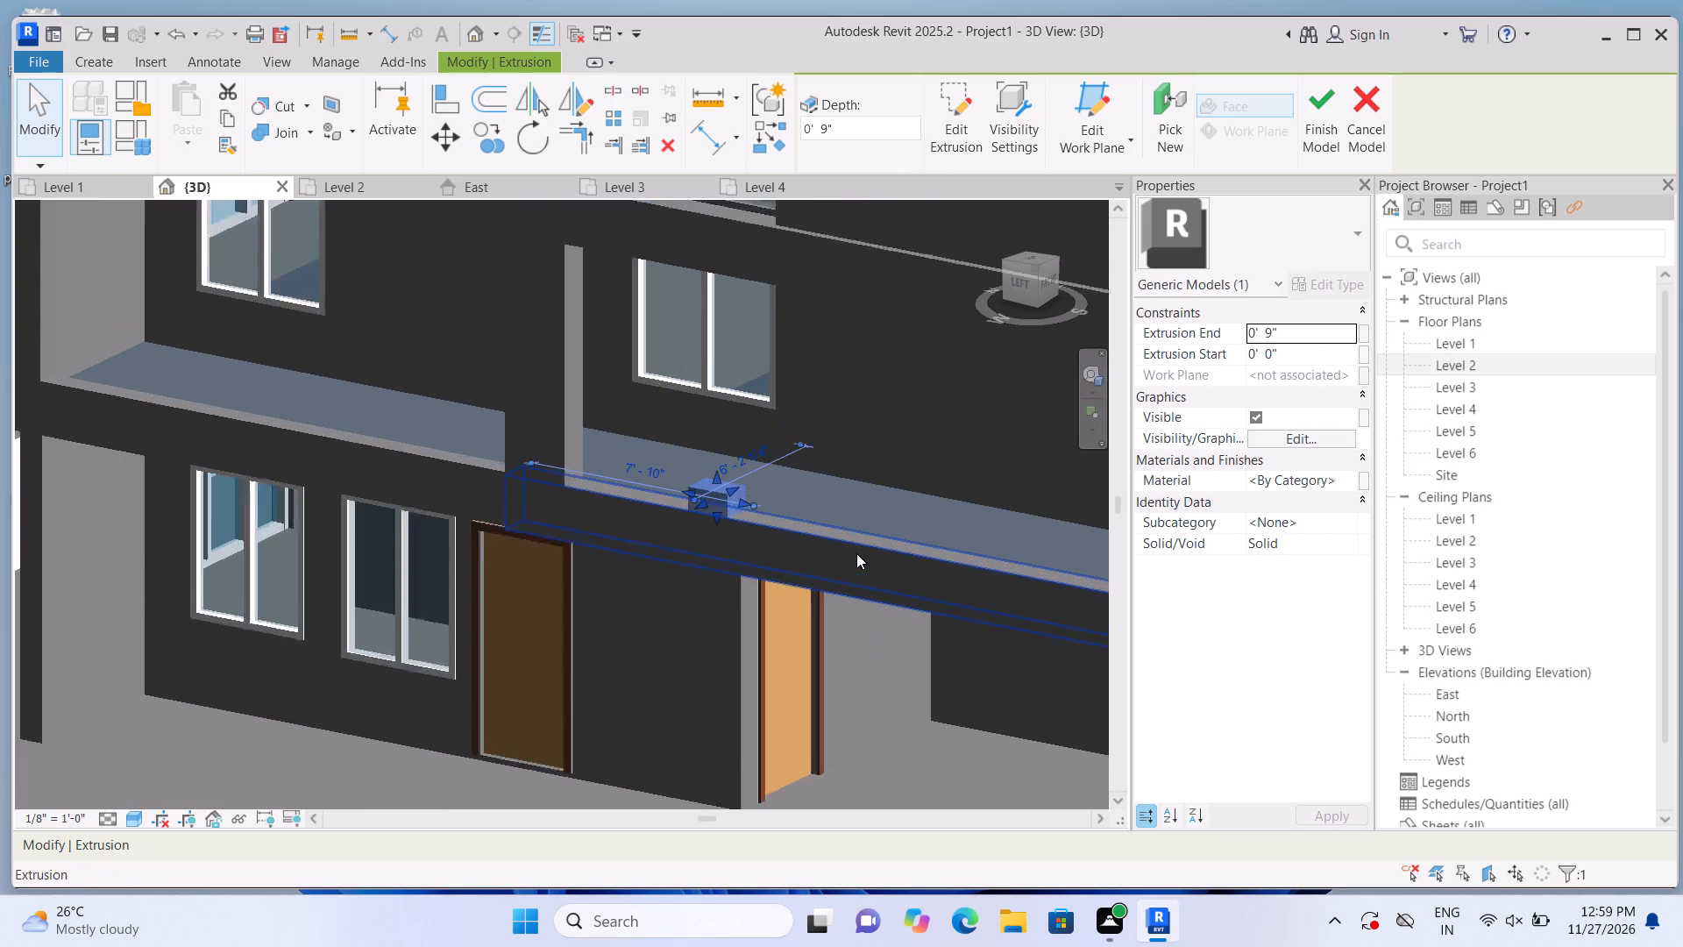
scroll(856, 553, "up", 1)
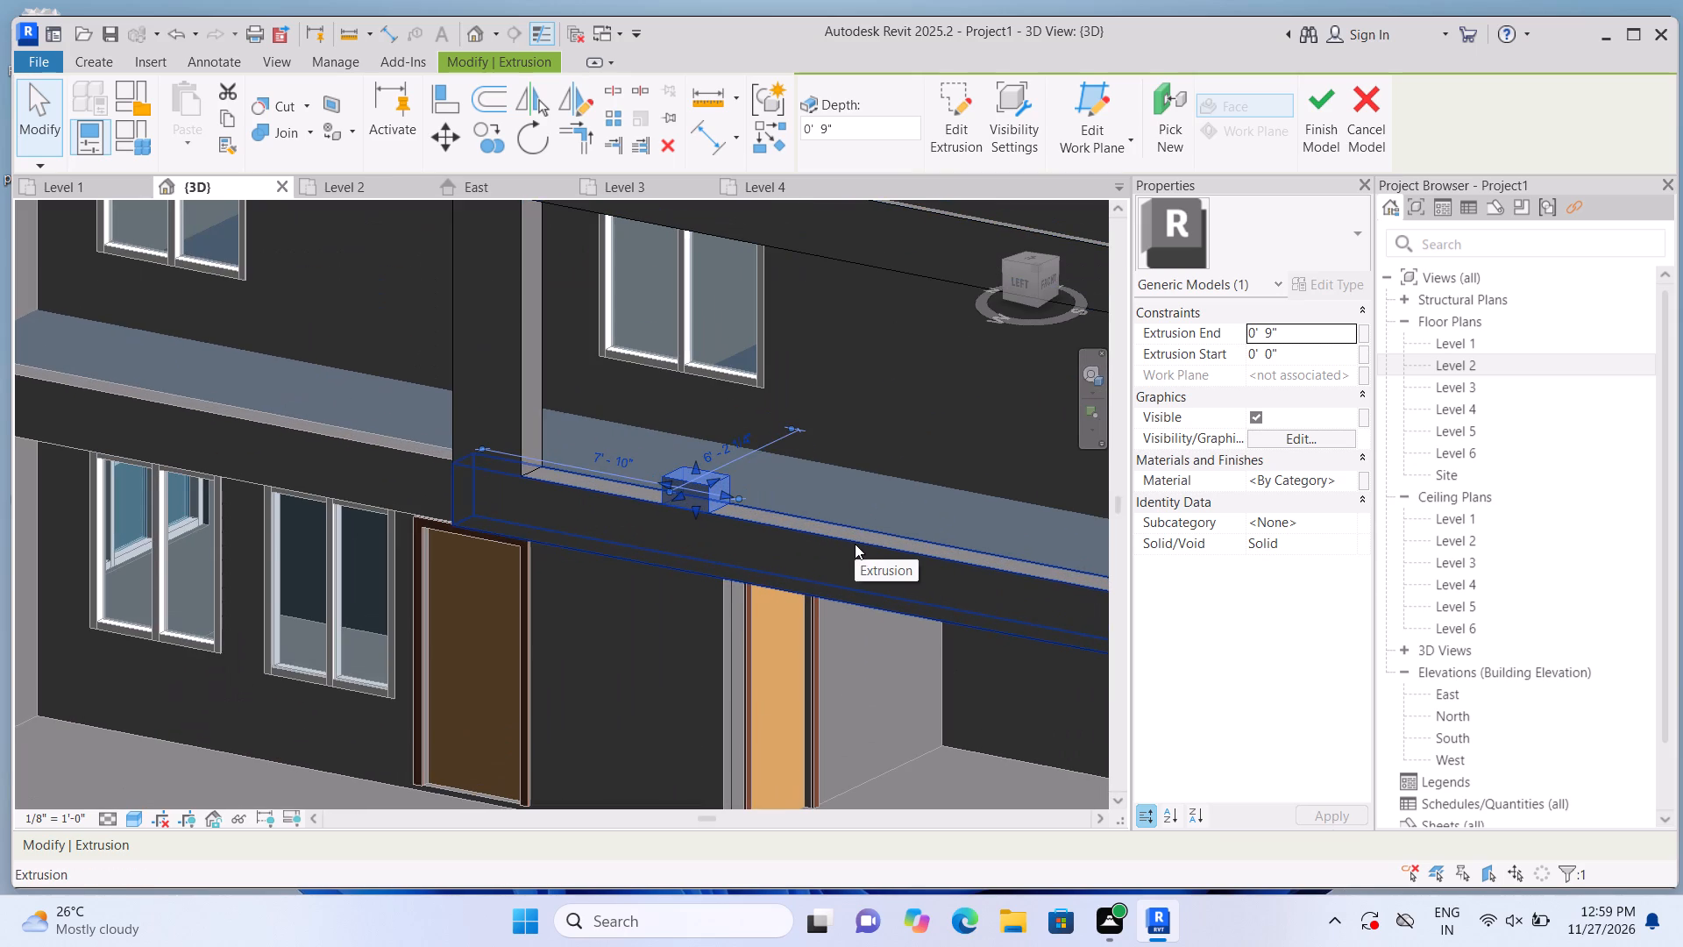
scroll(832, 543, "down", 3)
middle_click_drag(639, 661, 766, 663, "shift")
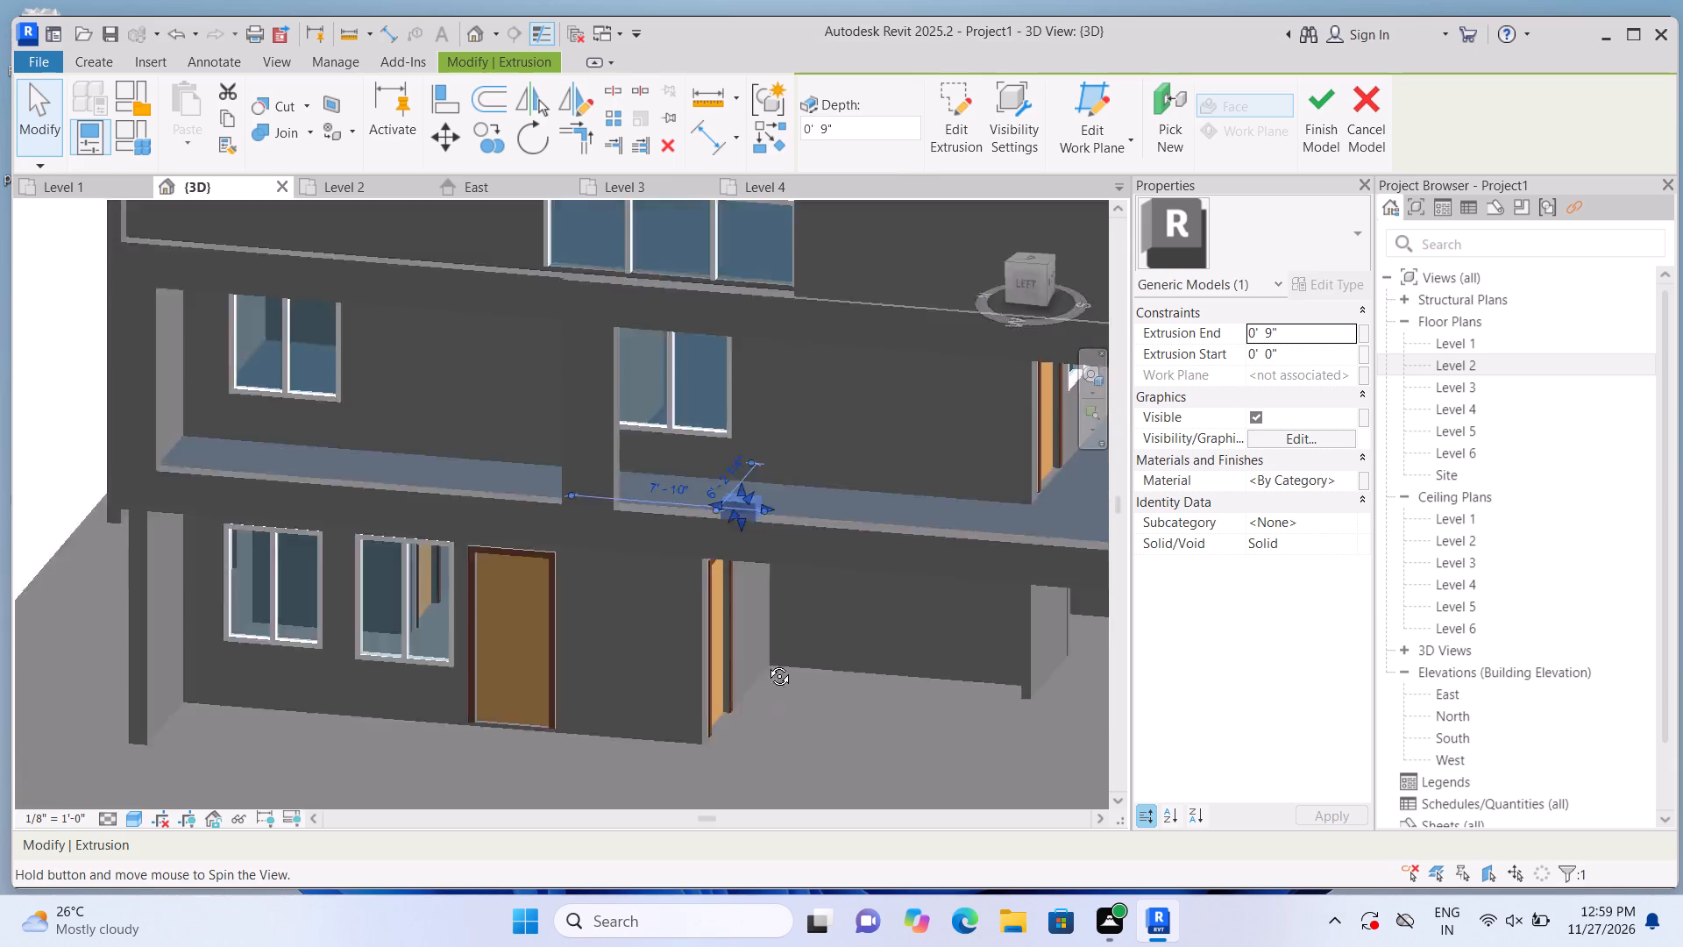
middle_click_drag(766, 663, 714, 618, "shift")
scroll(751, 588, "down", 3)
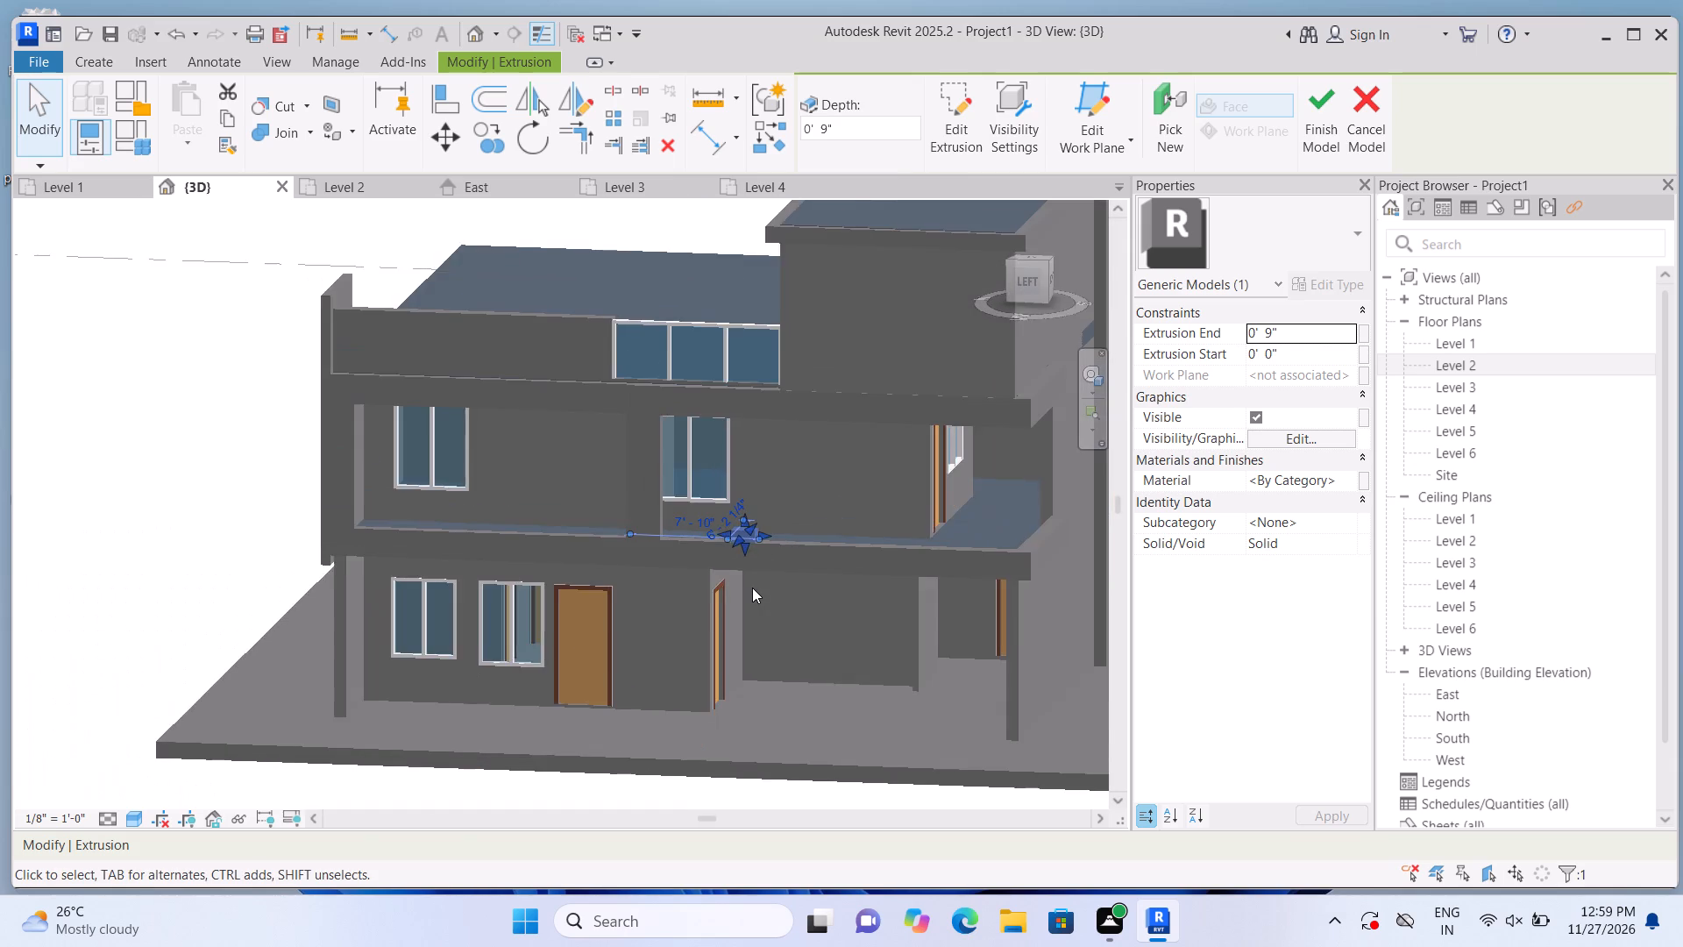
scroll(752, 587, "down", 1)
left_click(1031, 275)
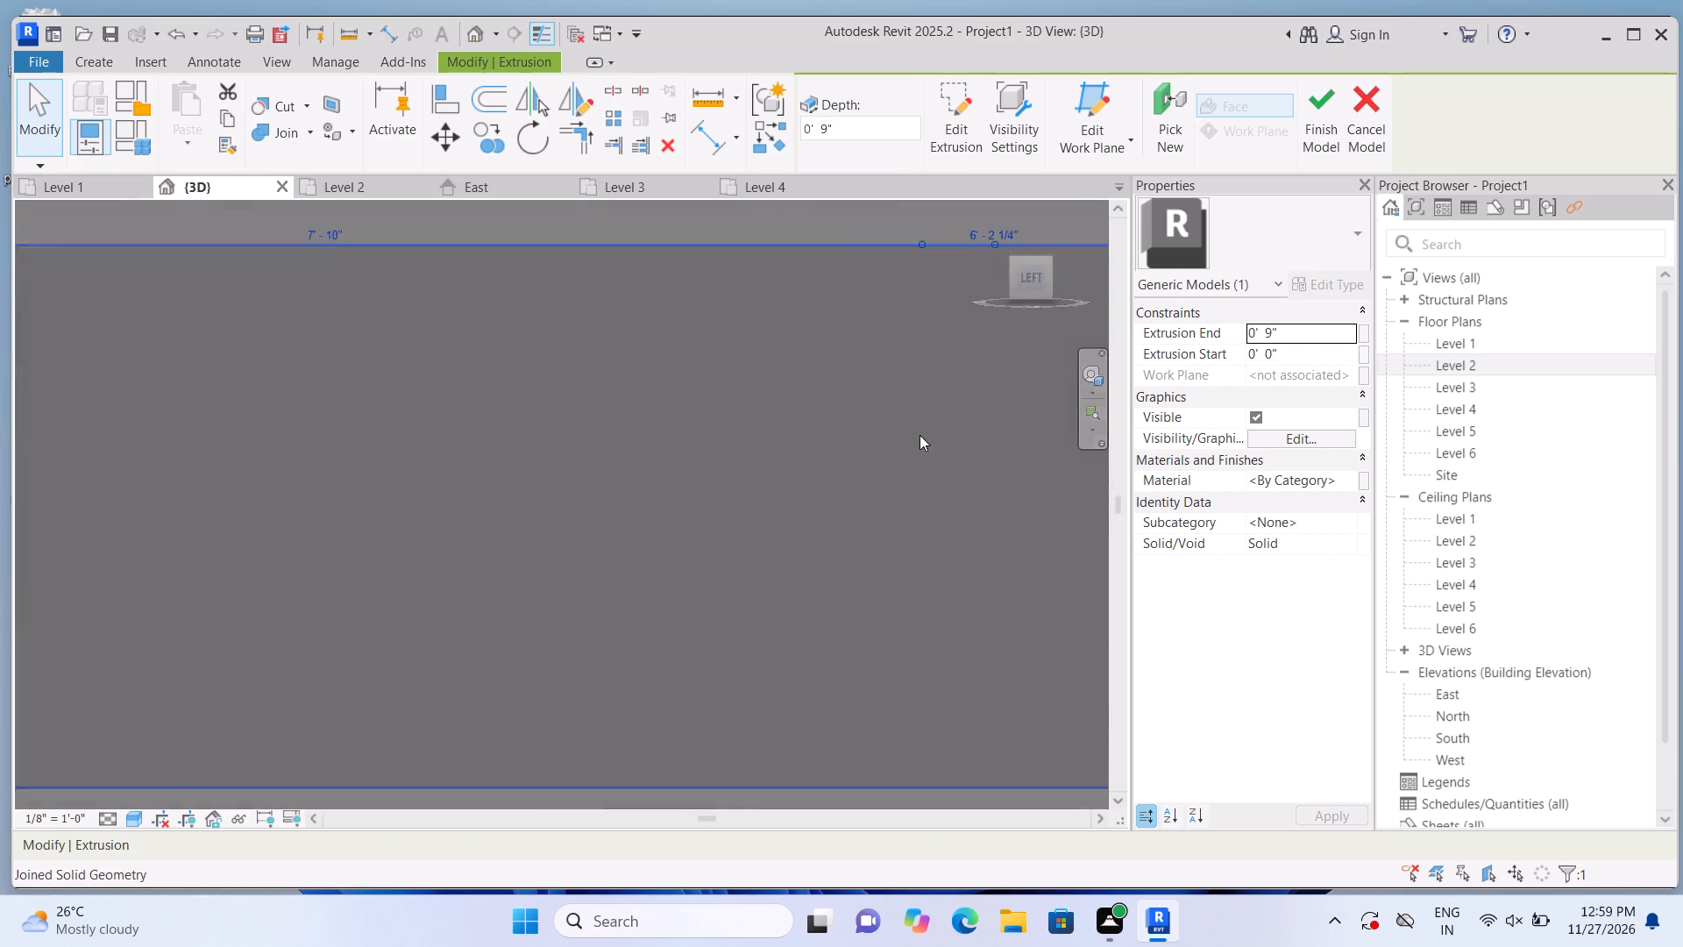
scroll(815, 461, "down", 15)
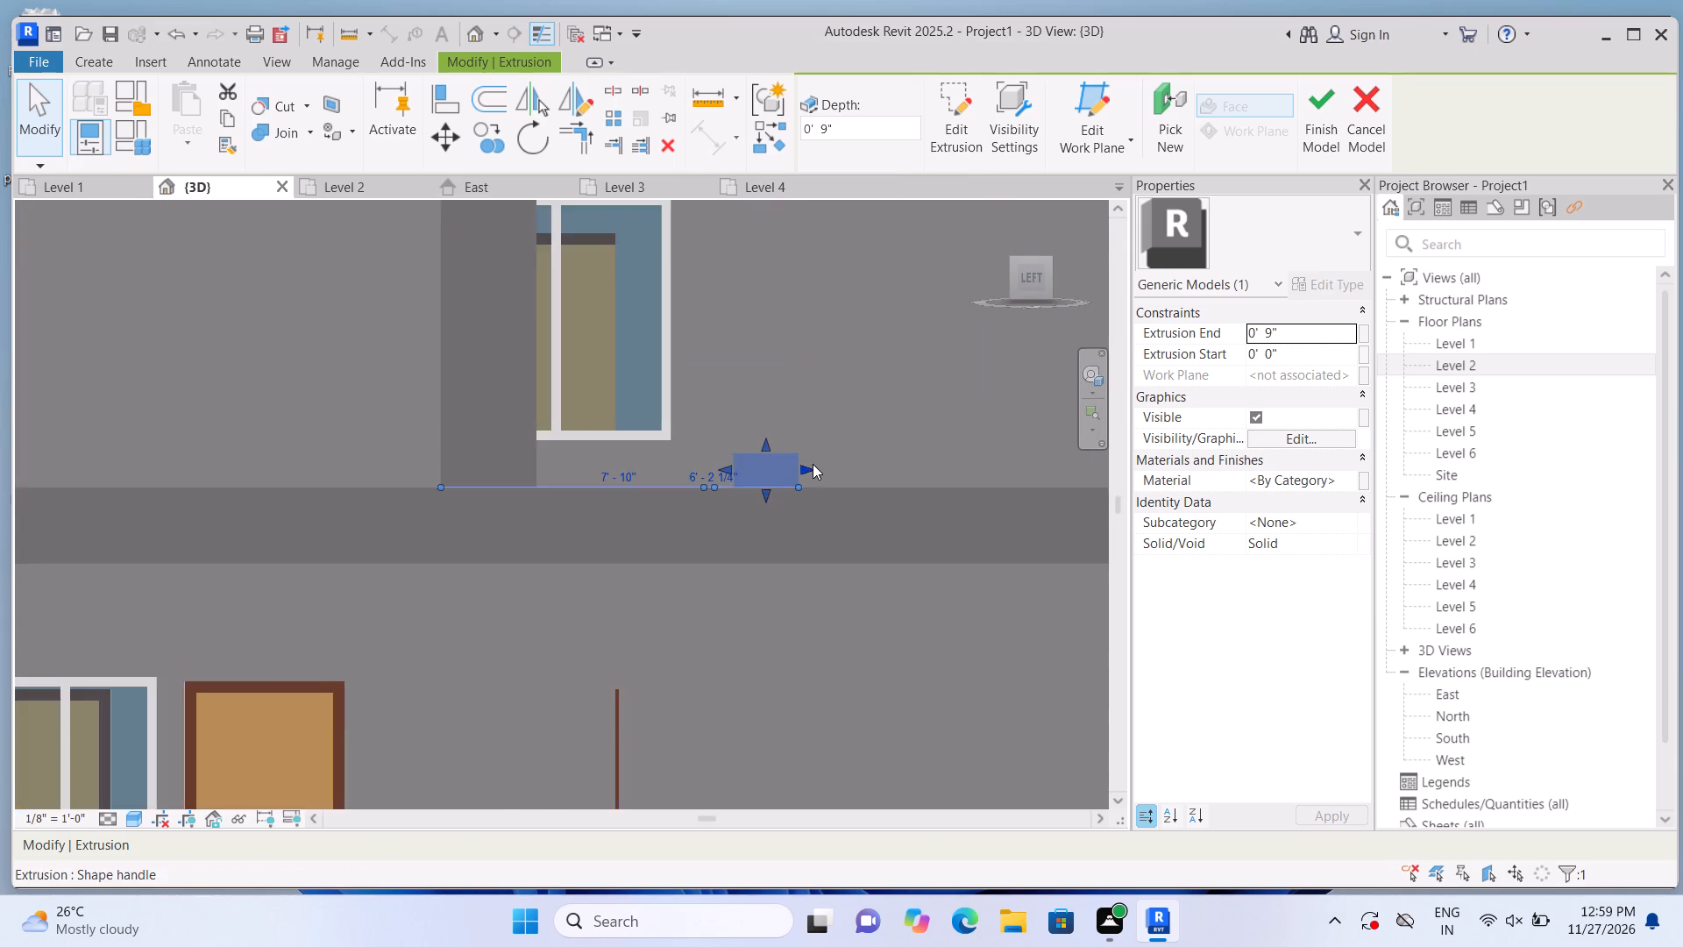
scroll(813, 464, "down", 8)
middle_click_drag(873, 494, 698, 518)
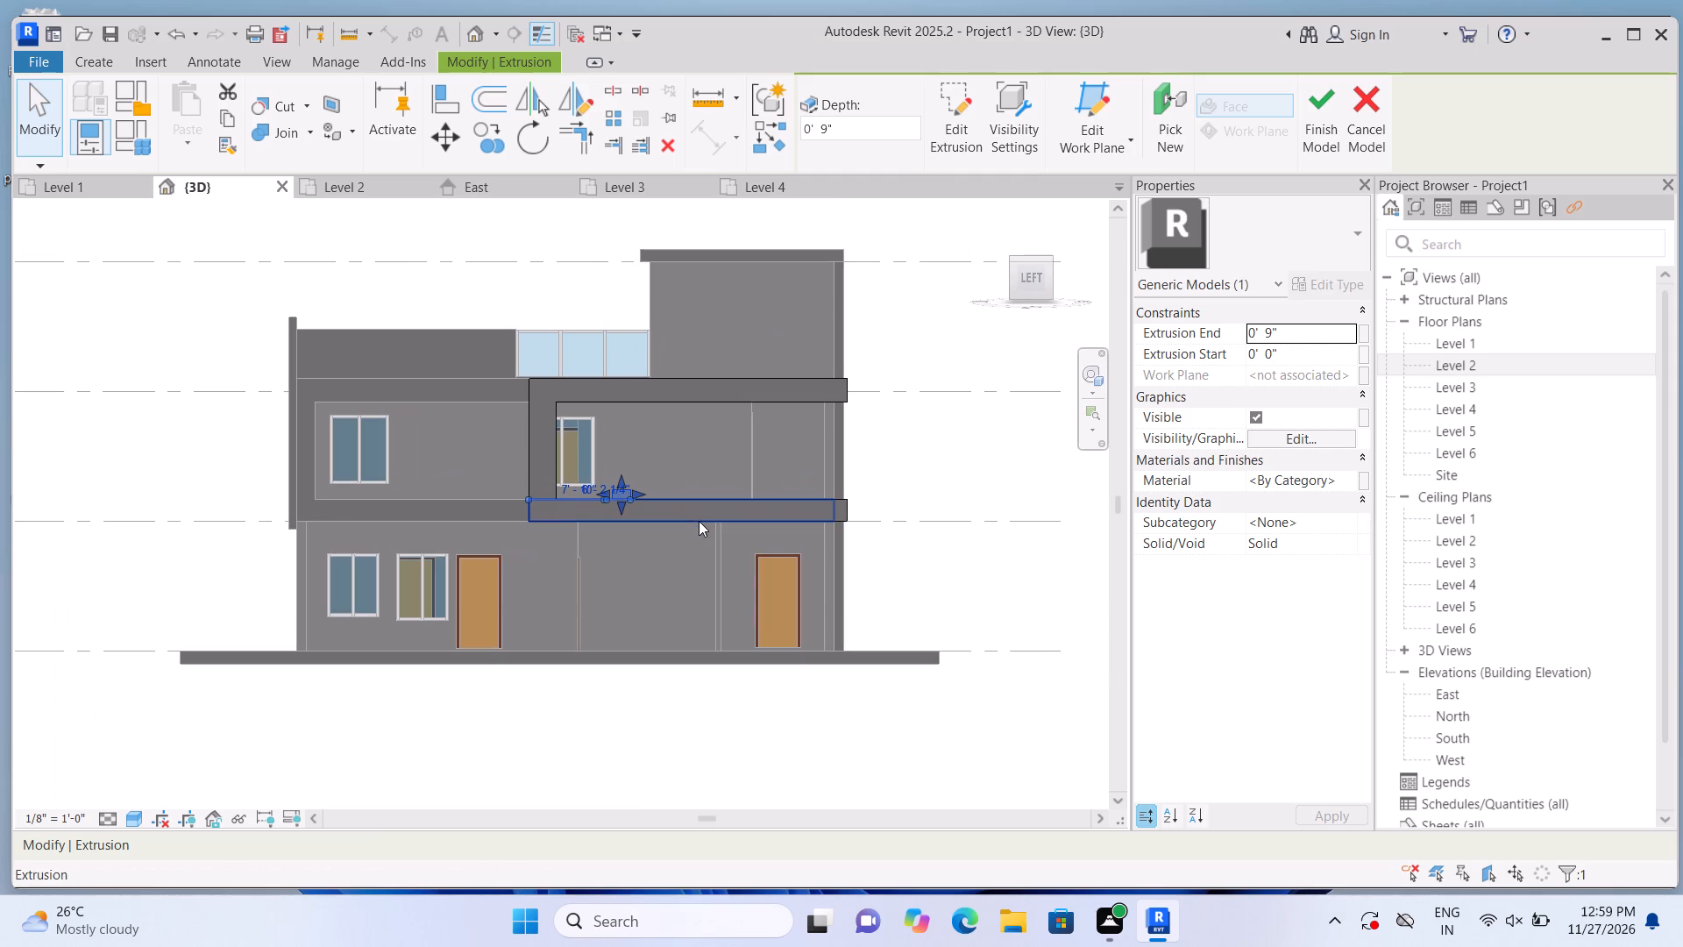
scroll(629, 327, "up", 2)
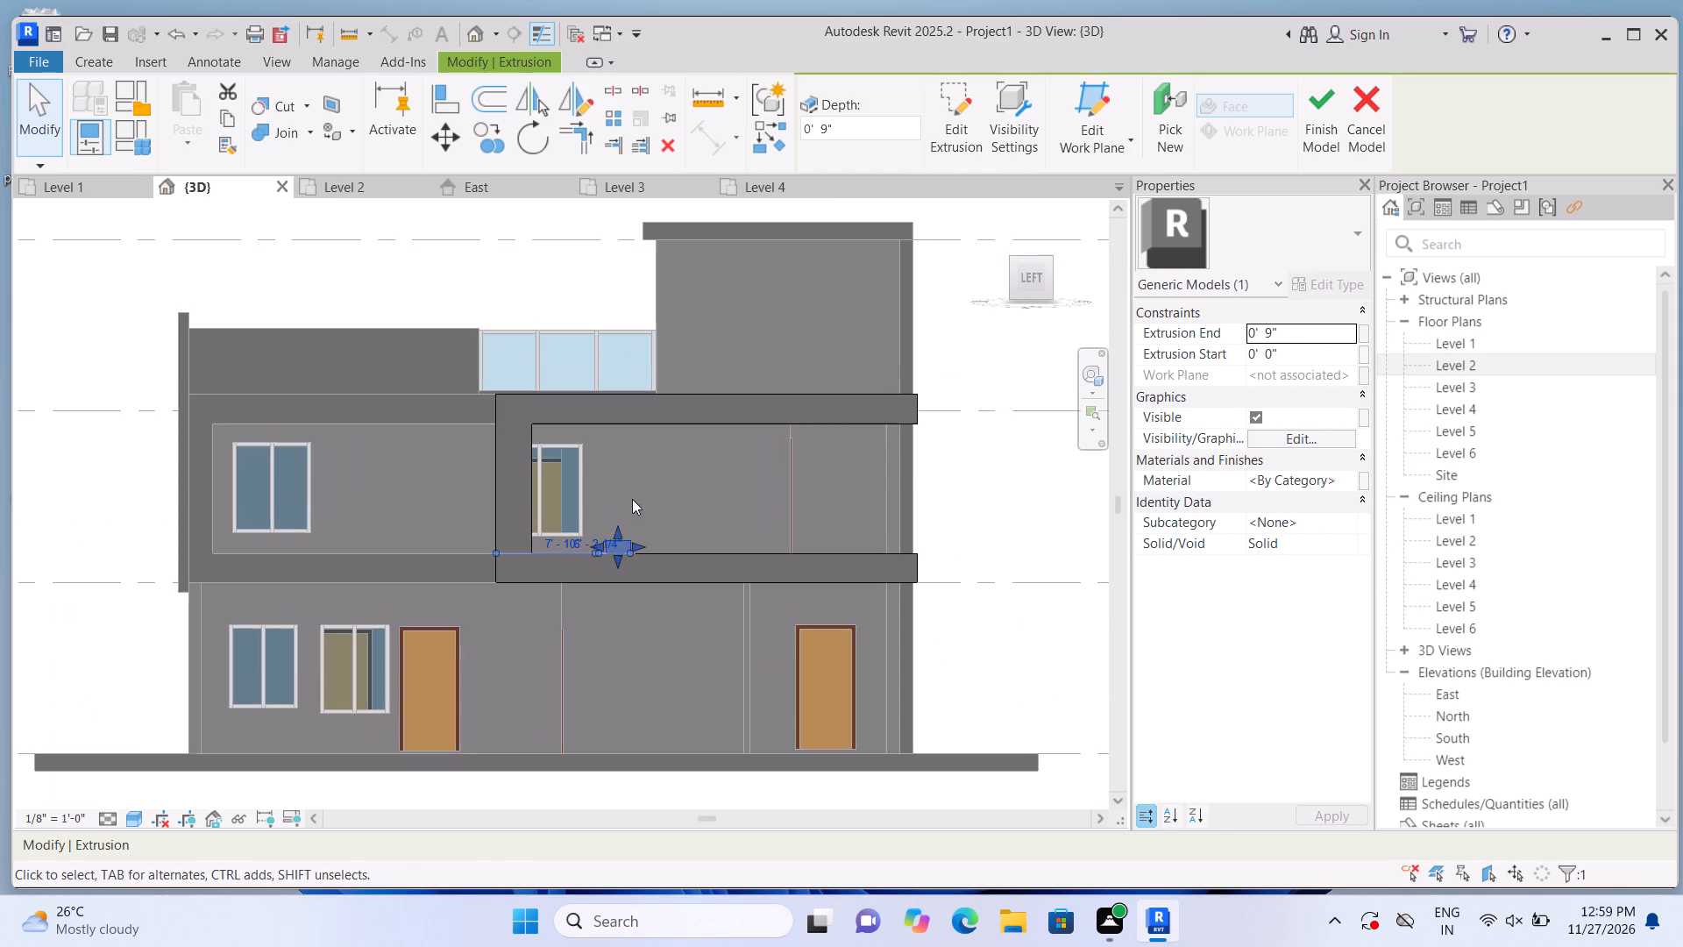
left_click_drag(613, 524, 624, 428)
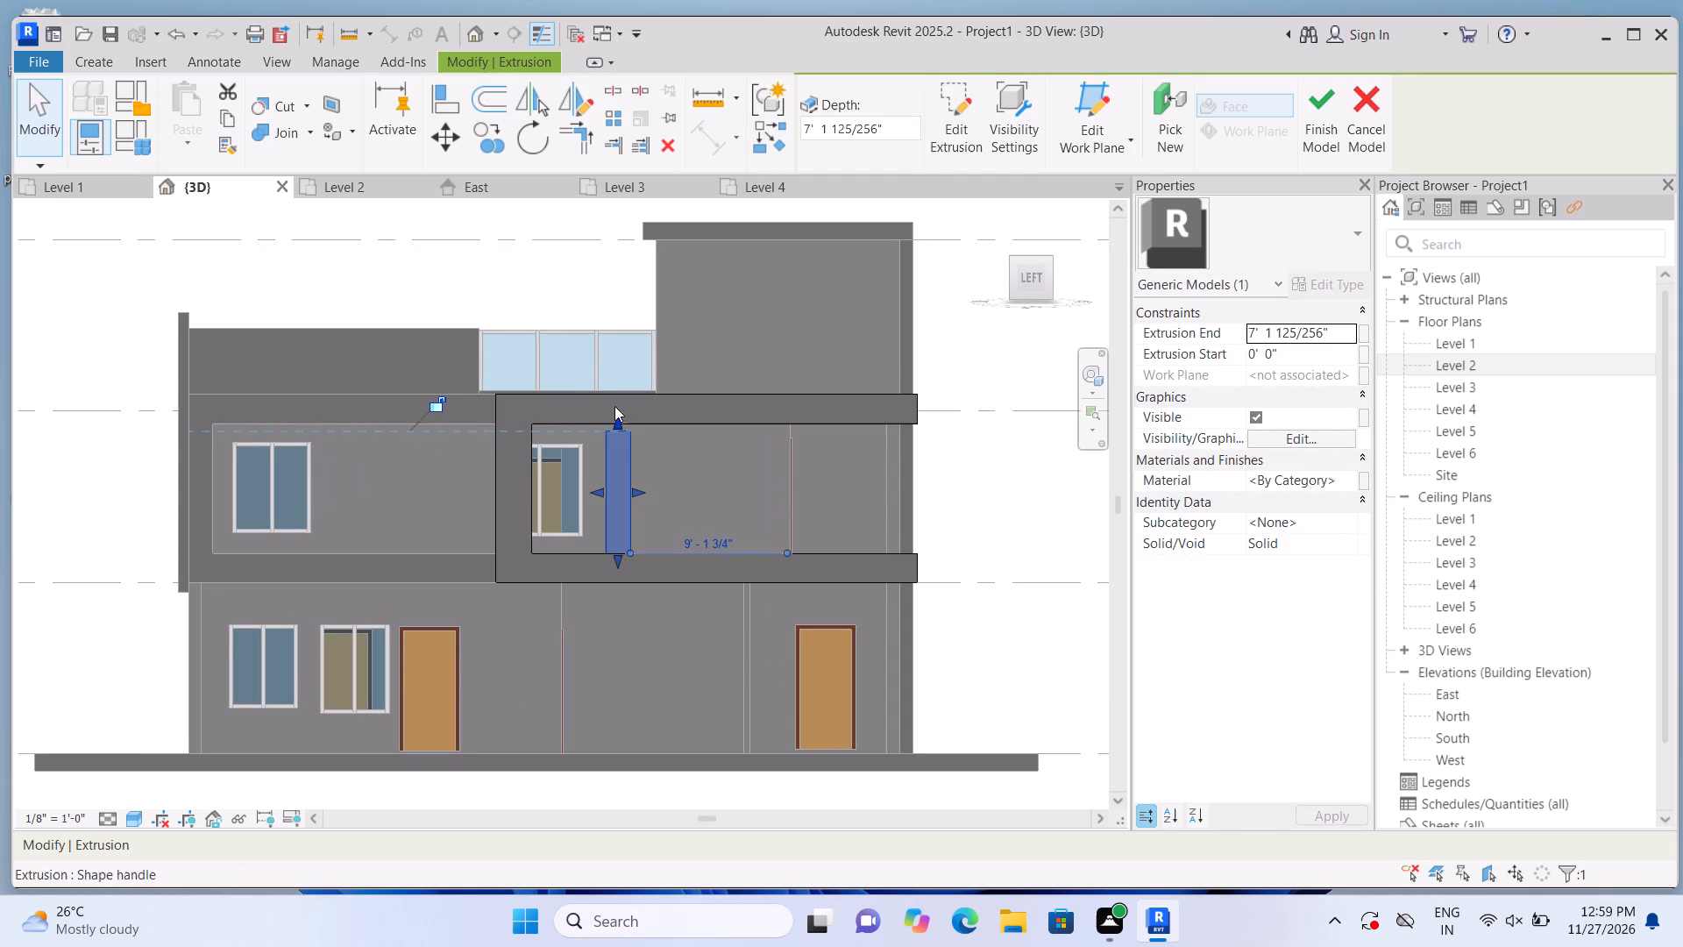
left_click(590, 293)
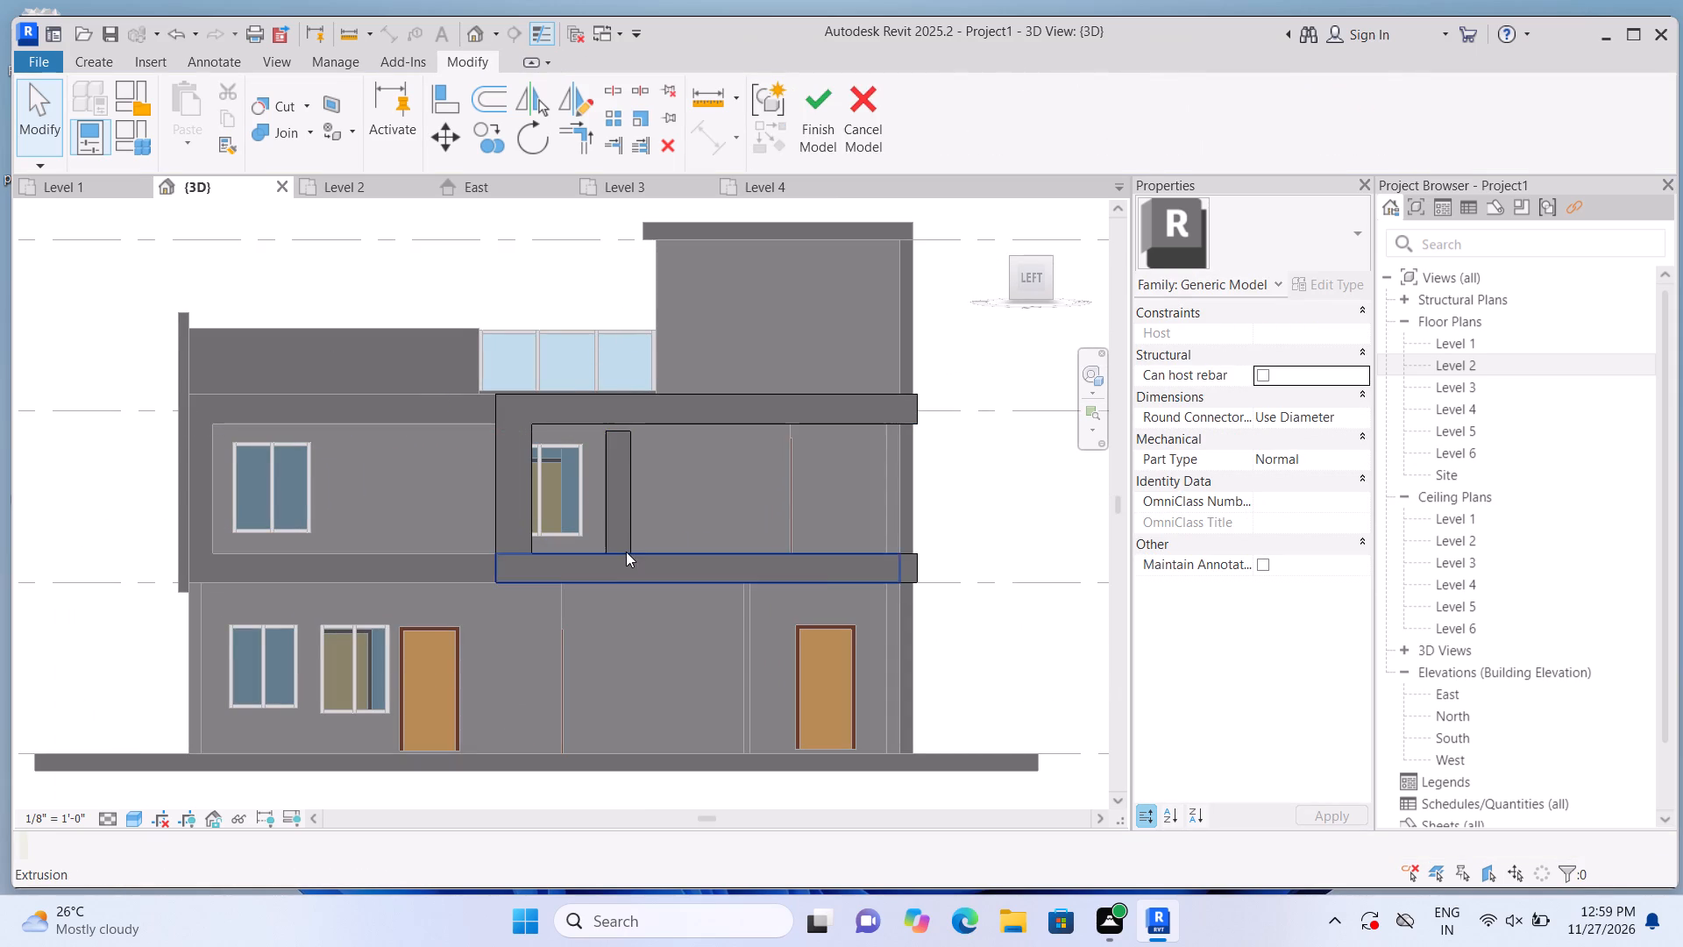
Extend the upright's window-side face toward the window and pull its opposite face inward to make a slimmer vertical post.
scroll(622, 552, "up", 5)
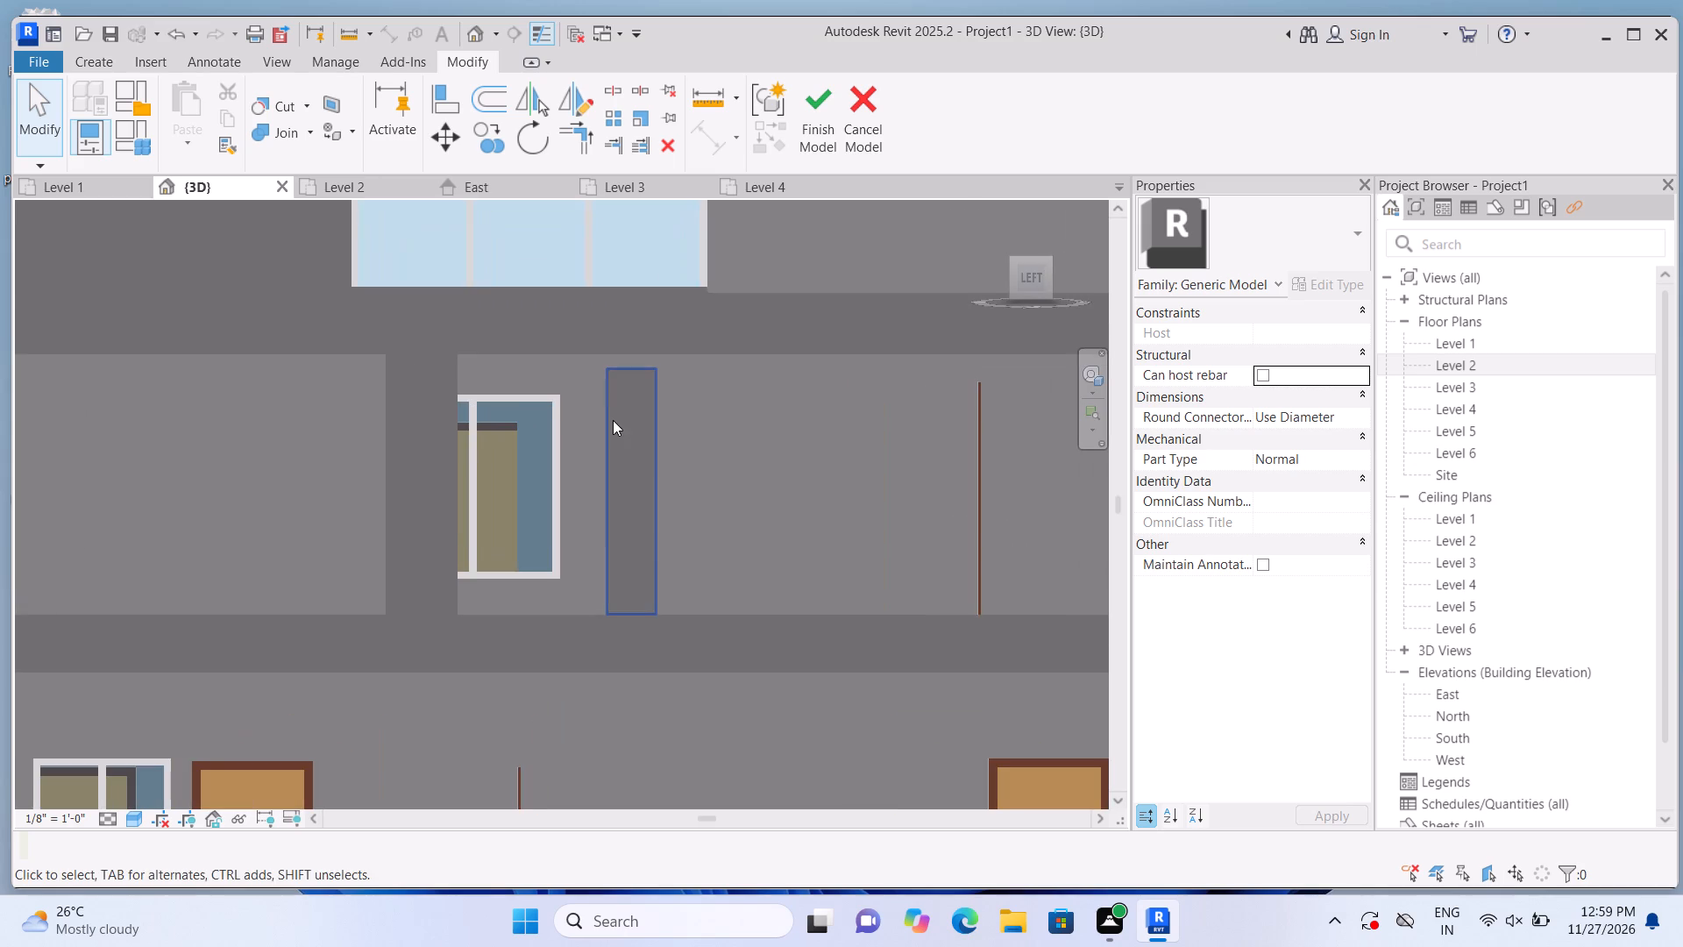
left_click(613, 416)
left_click(599, 490)
left_click(598, 490)
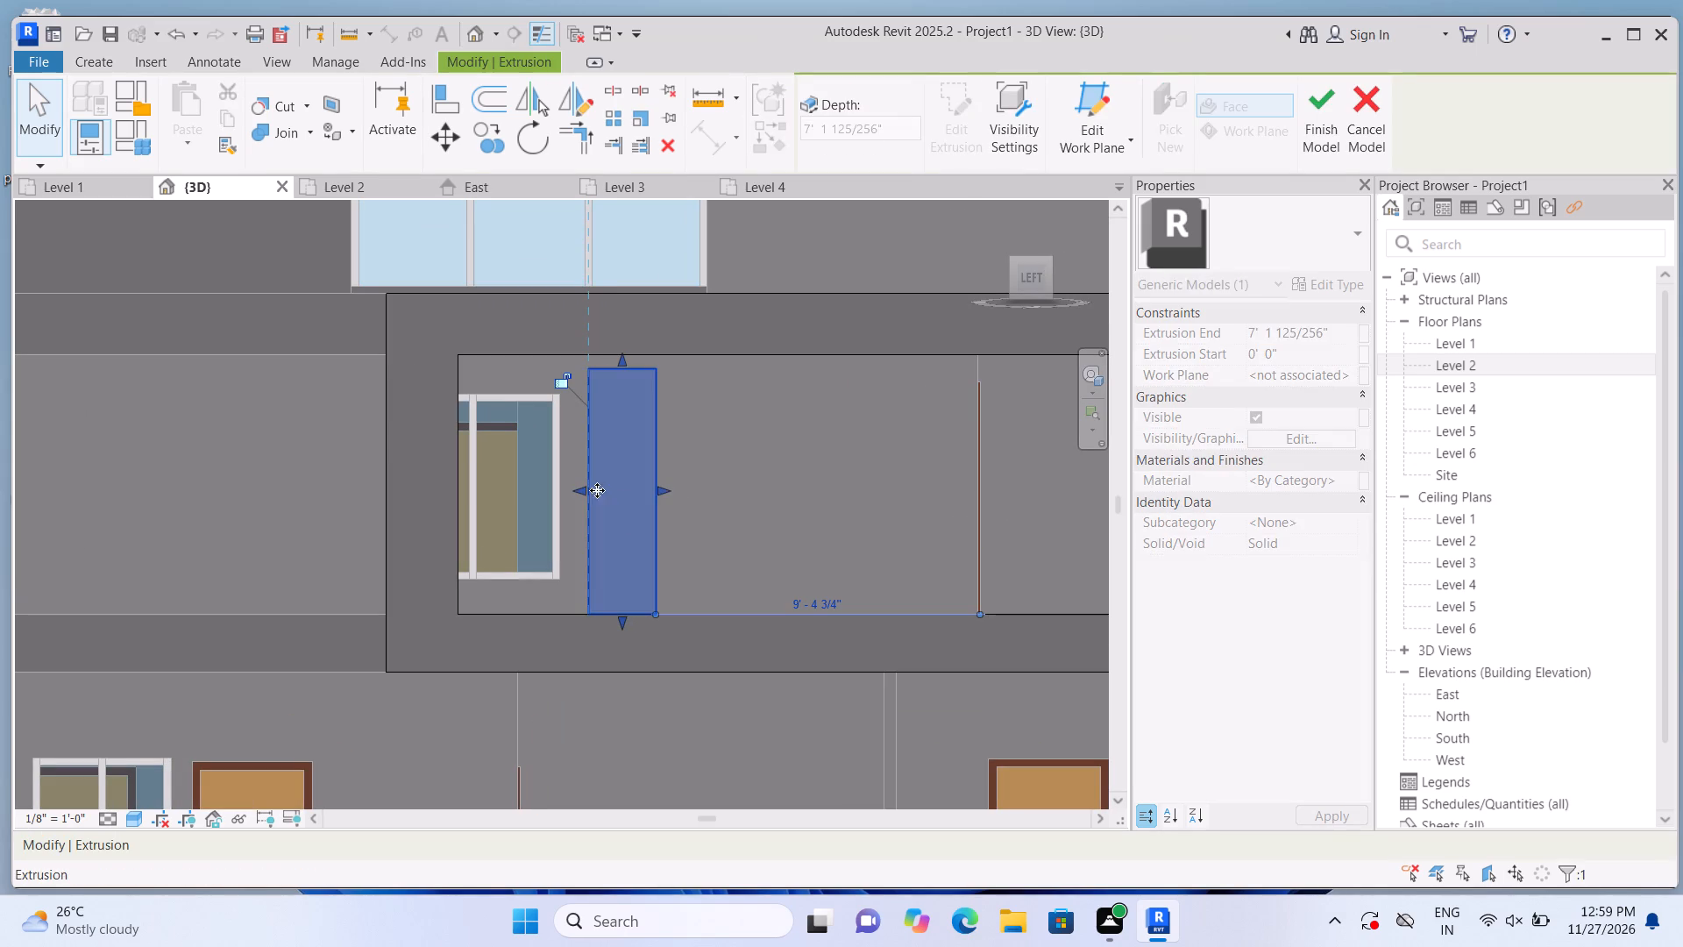
left_click_drag(664, 483, 646, 485)
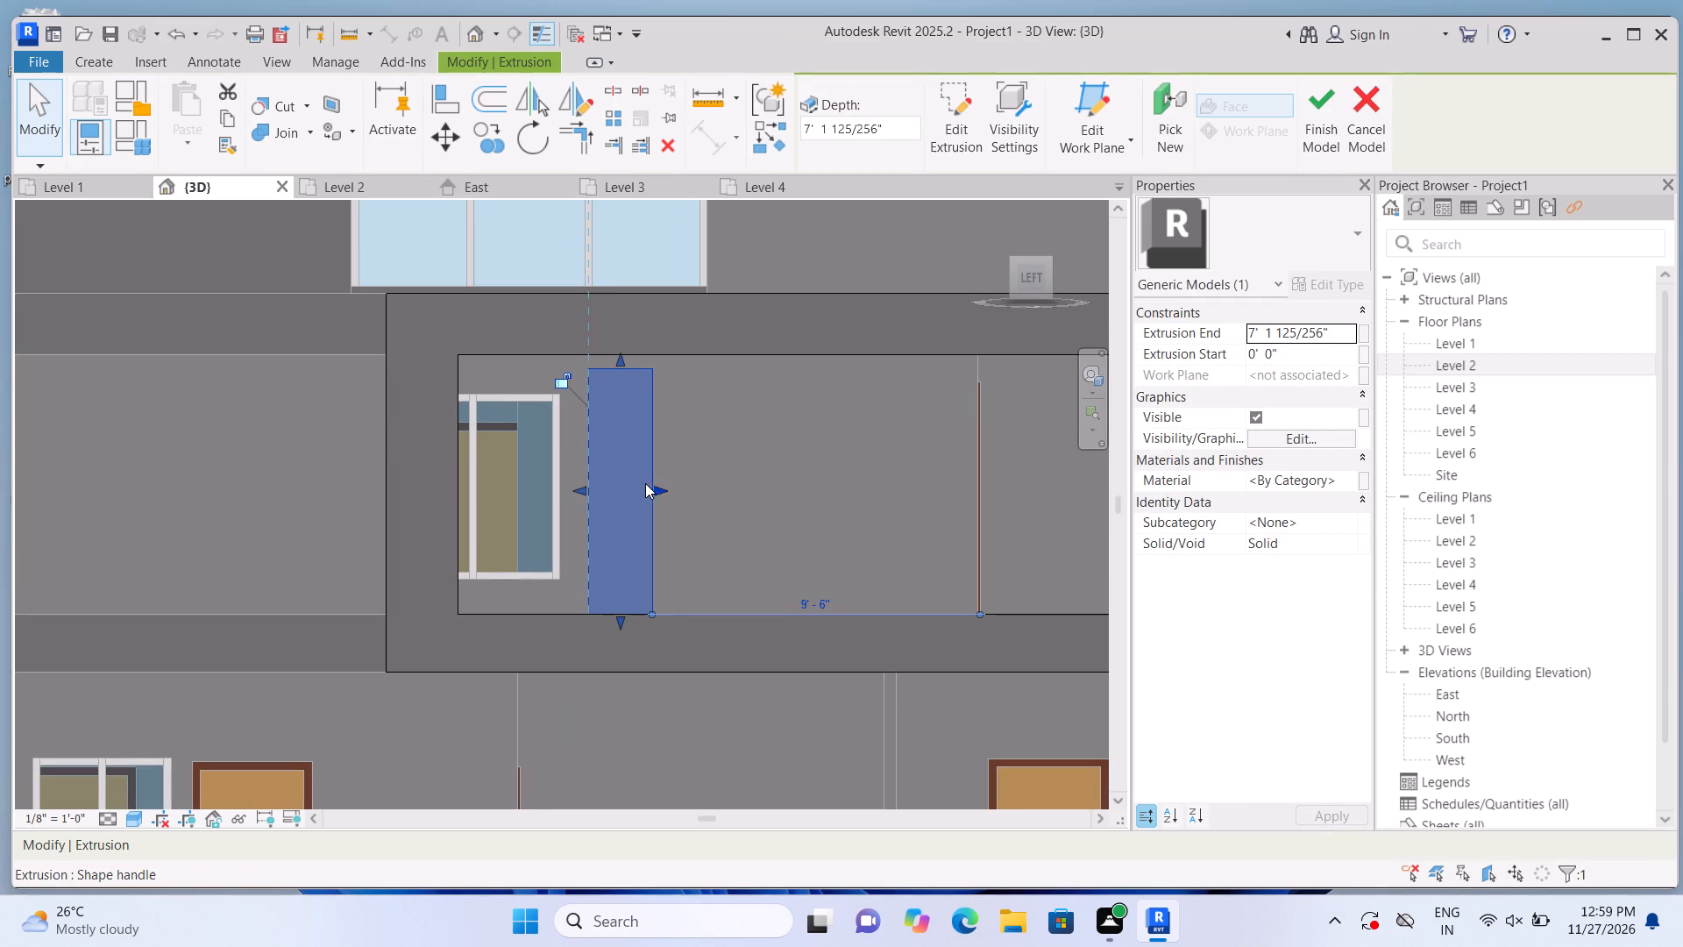
left_click_drag(656, 488, 632, 489)
left_click(632, 489)
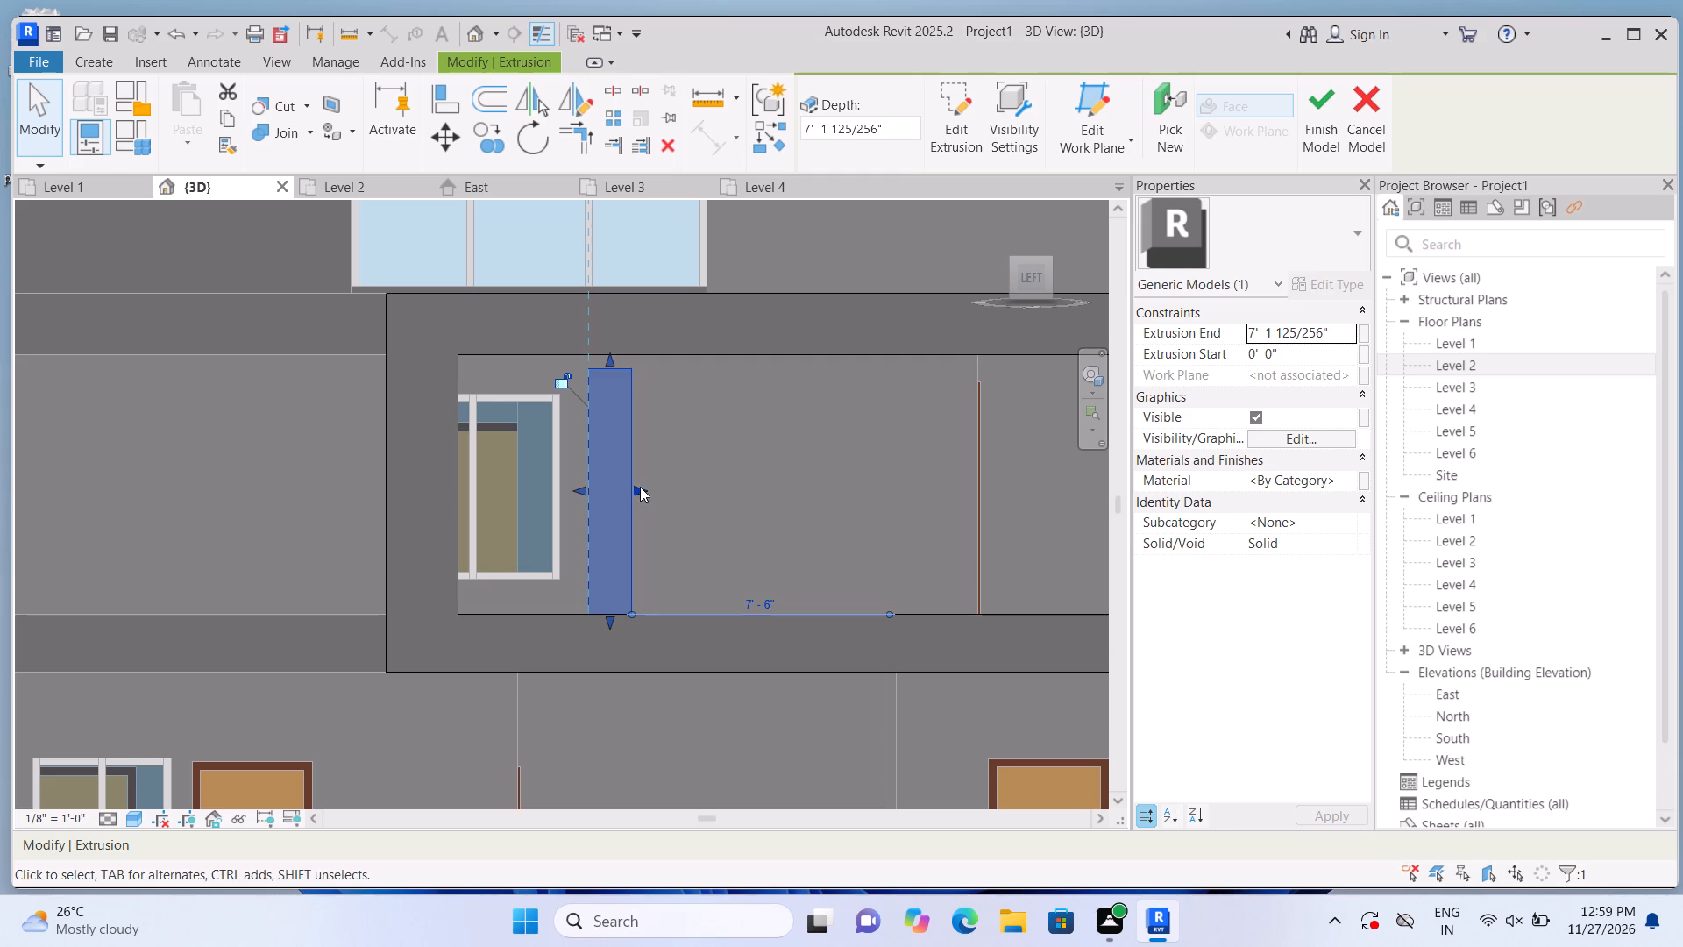
left_click_drag(640, 487, 628, 485)
scroll(643, 485, "up", 5)
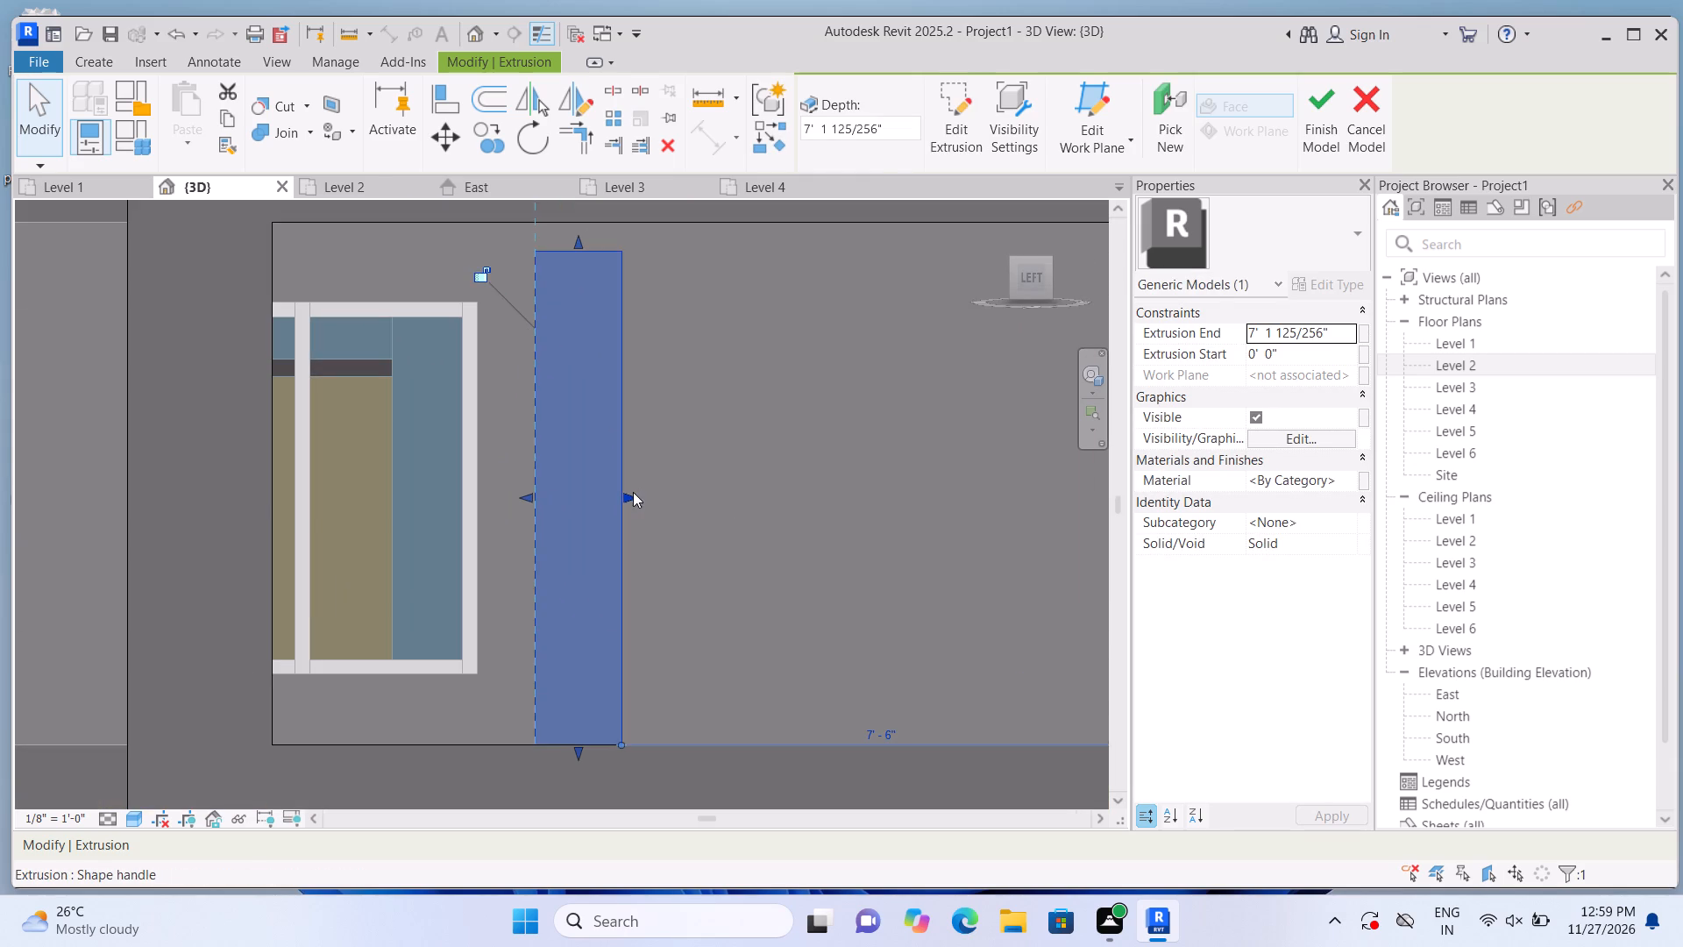
left_click_drag(631, 492, 610, 490)
scroll(657, 453, "down", 2)
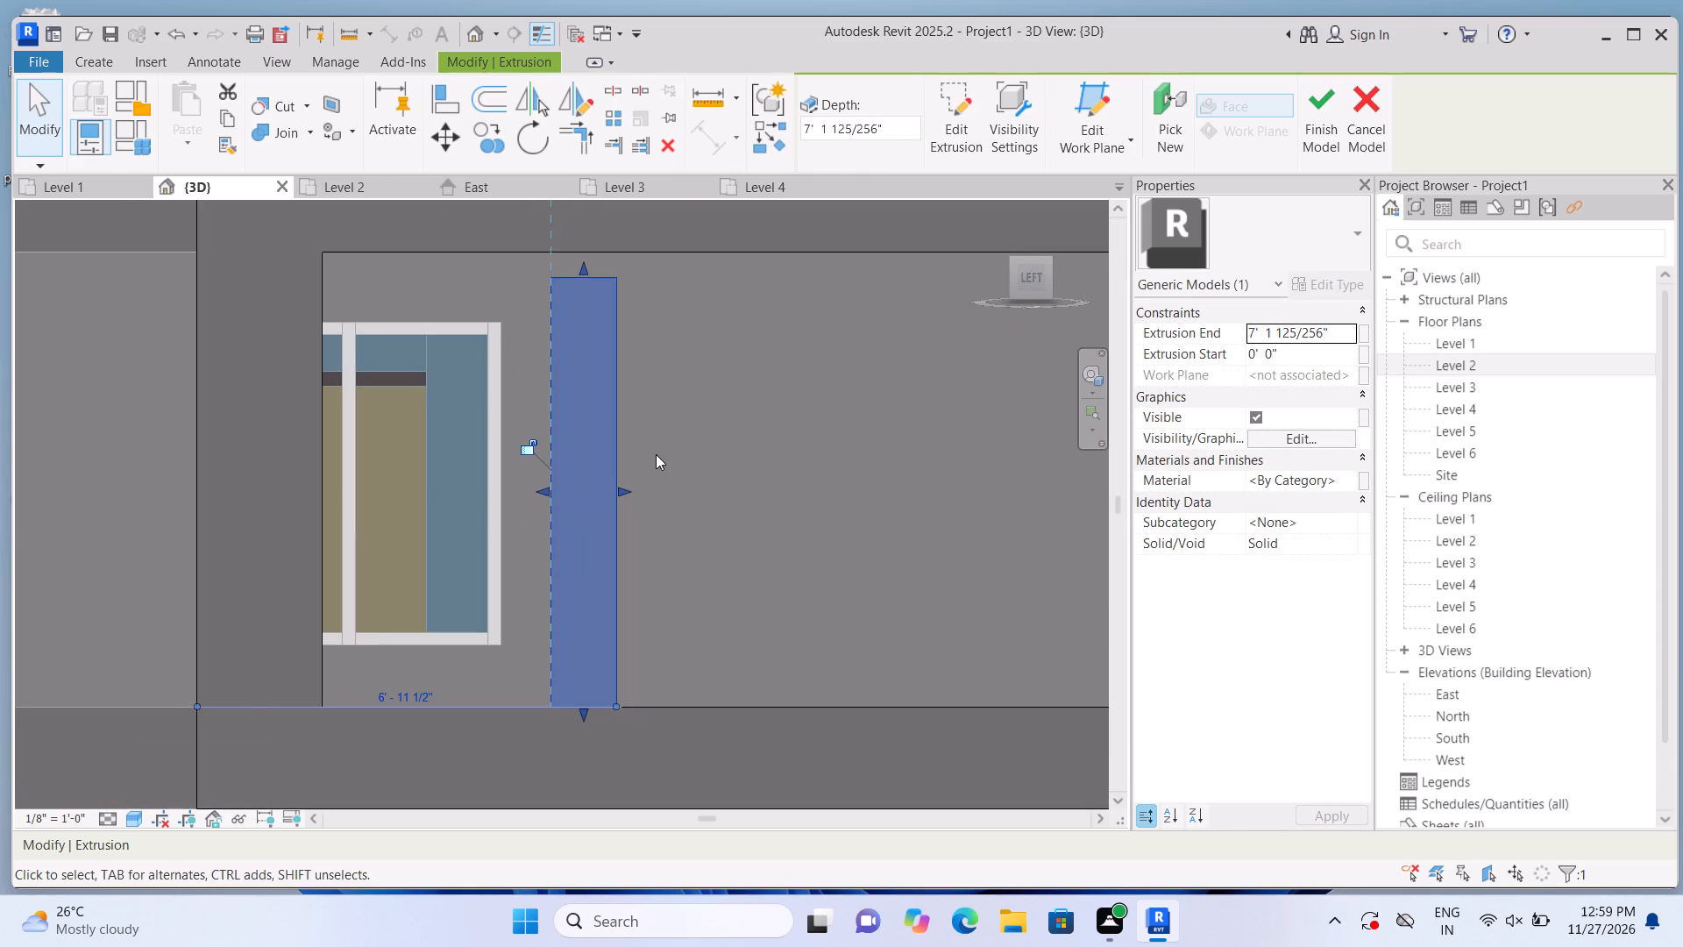
scroll(599, 495, "up", 1)
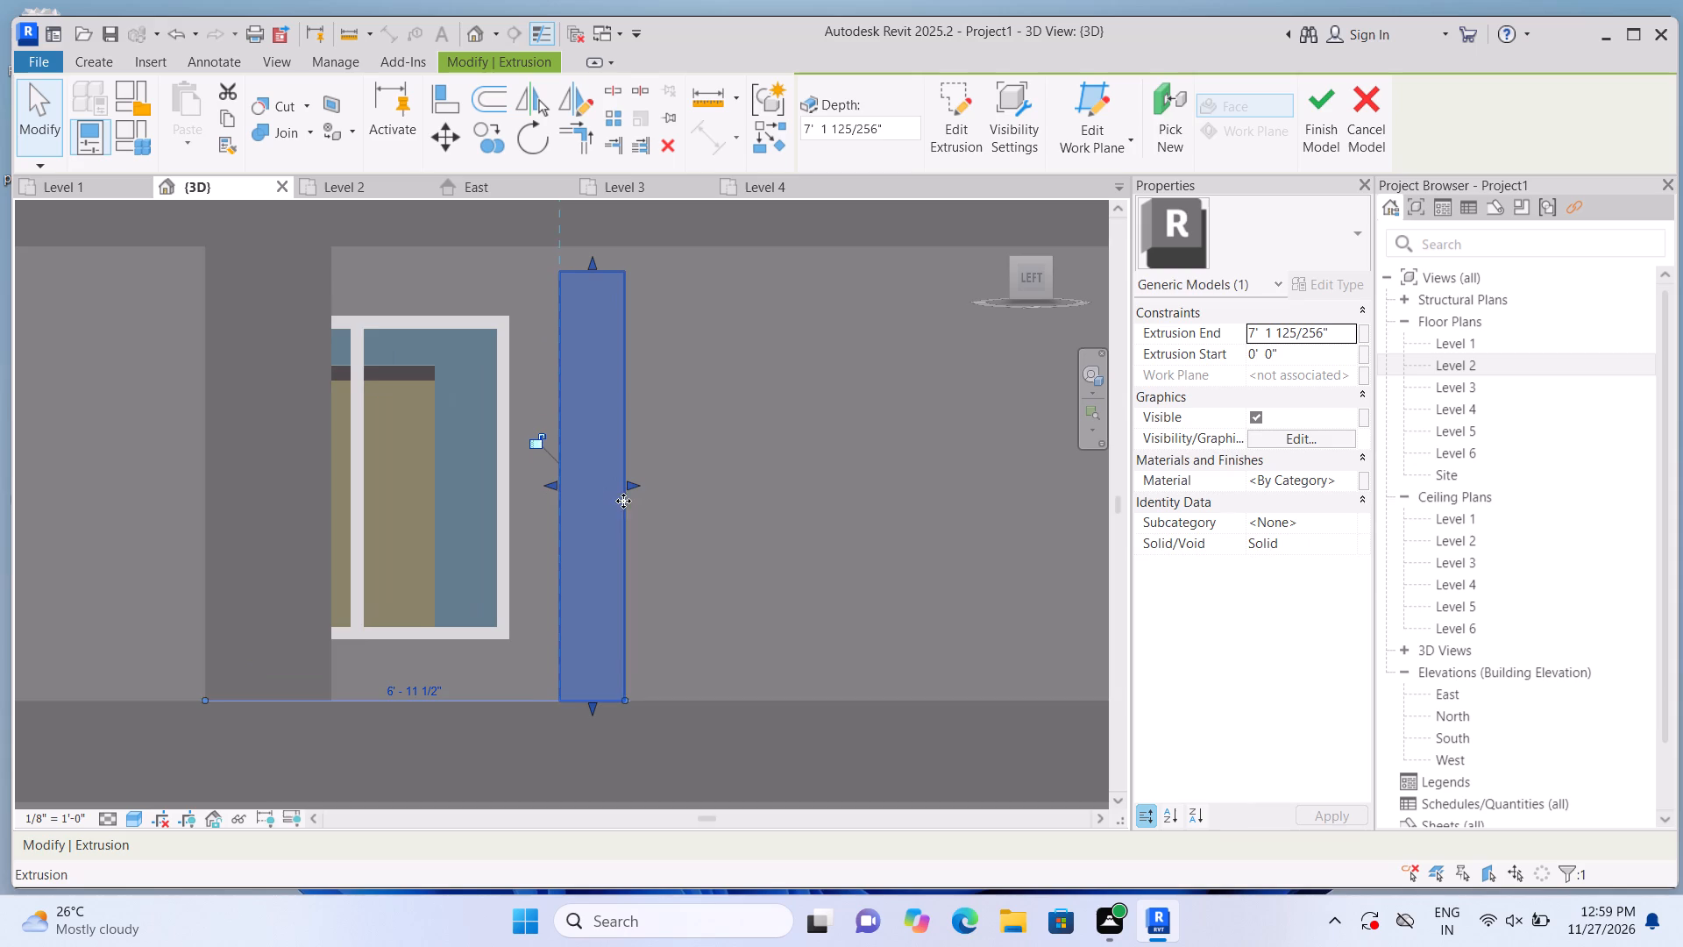
left_click_drag(636, 481, 607, 486)
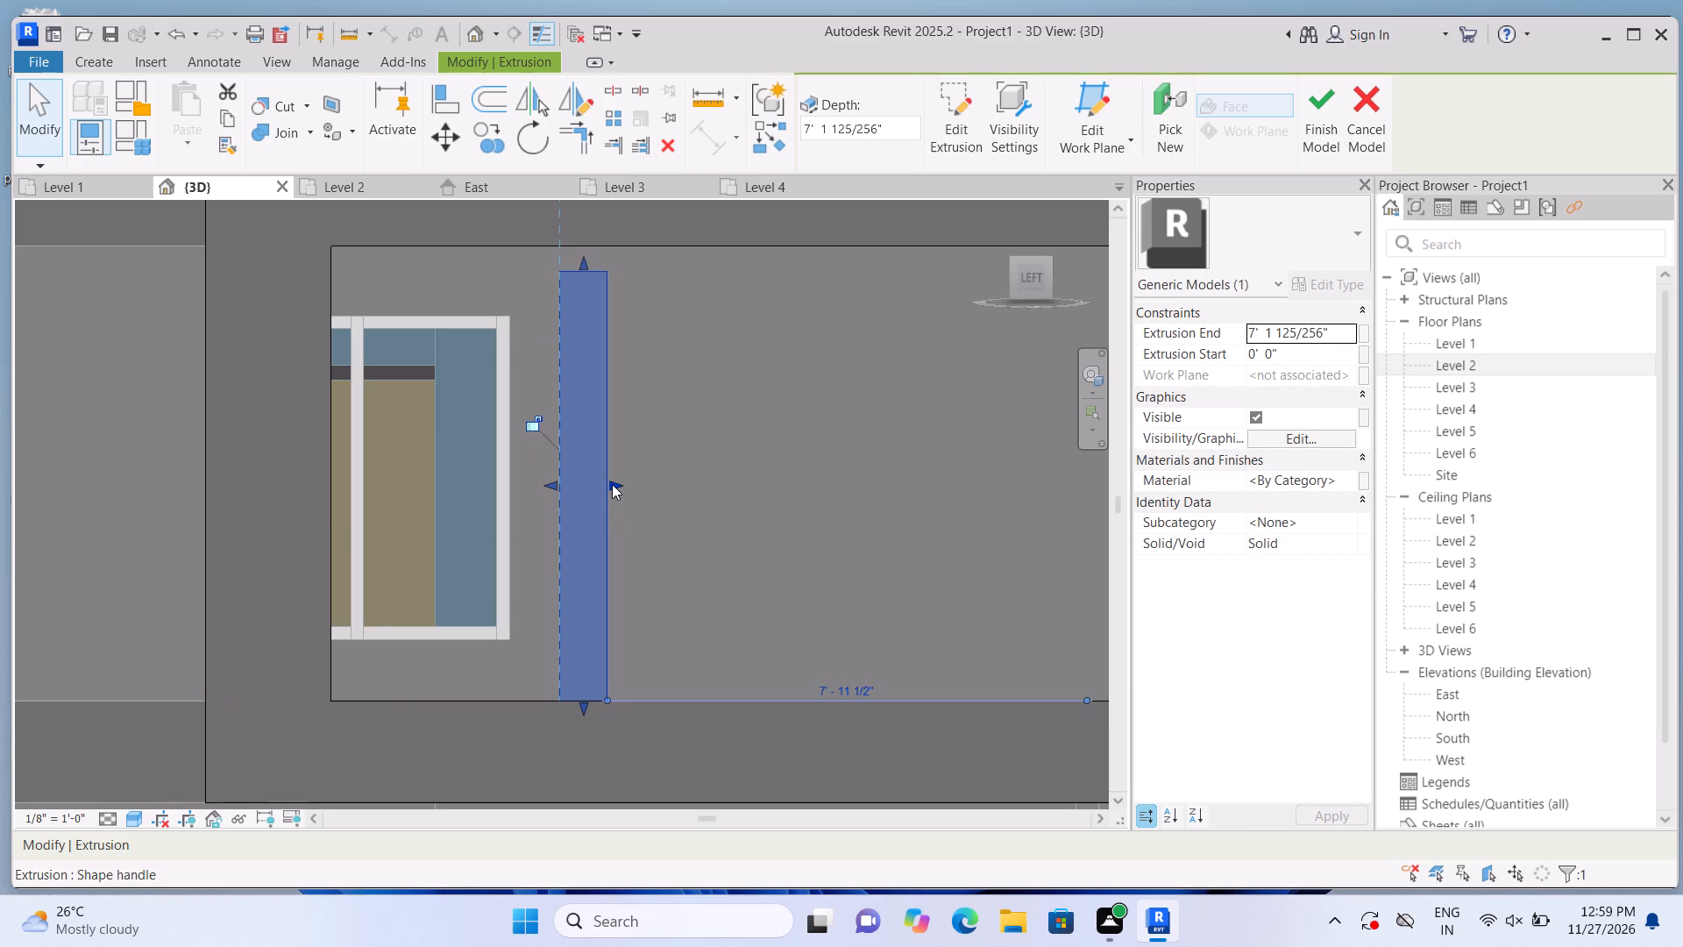
scroll(614, 485, "down", 2)
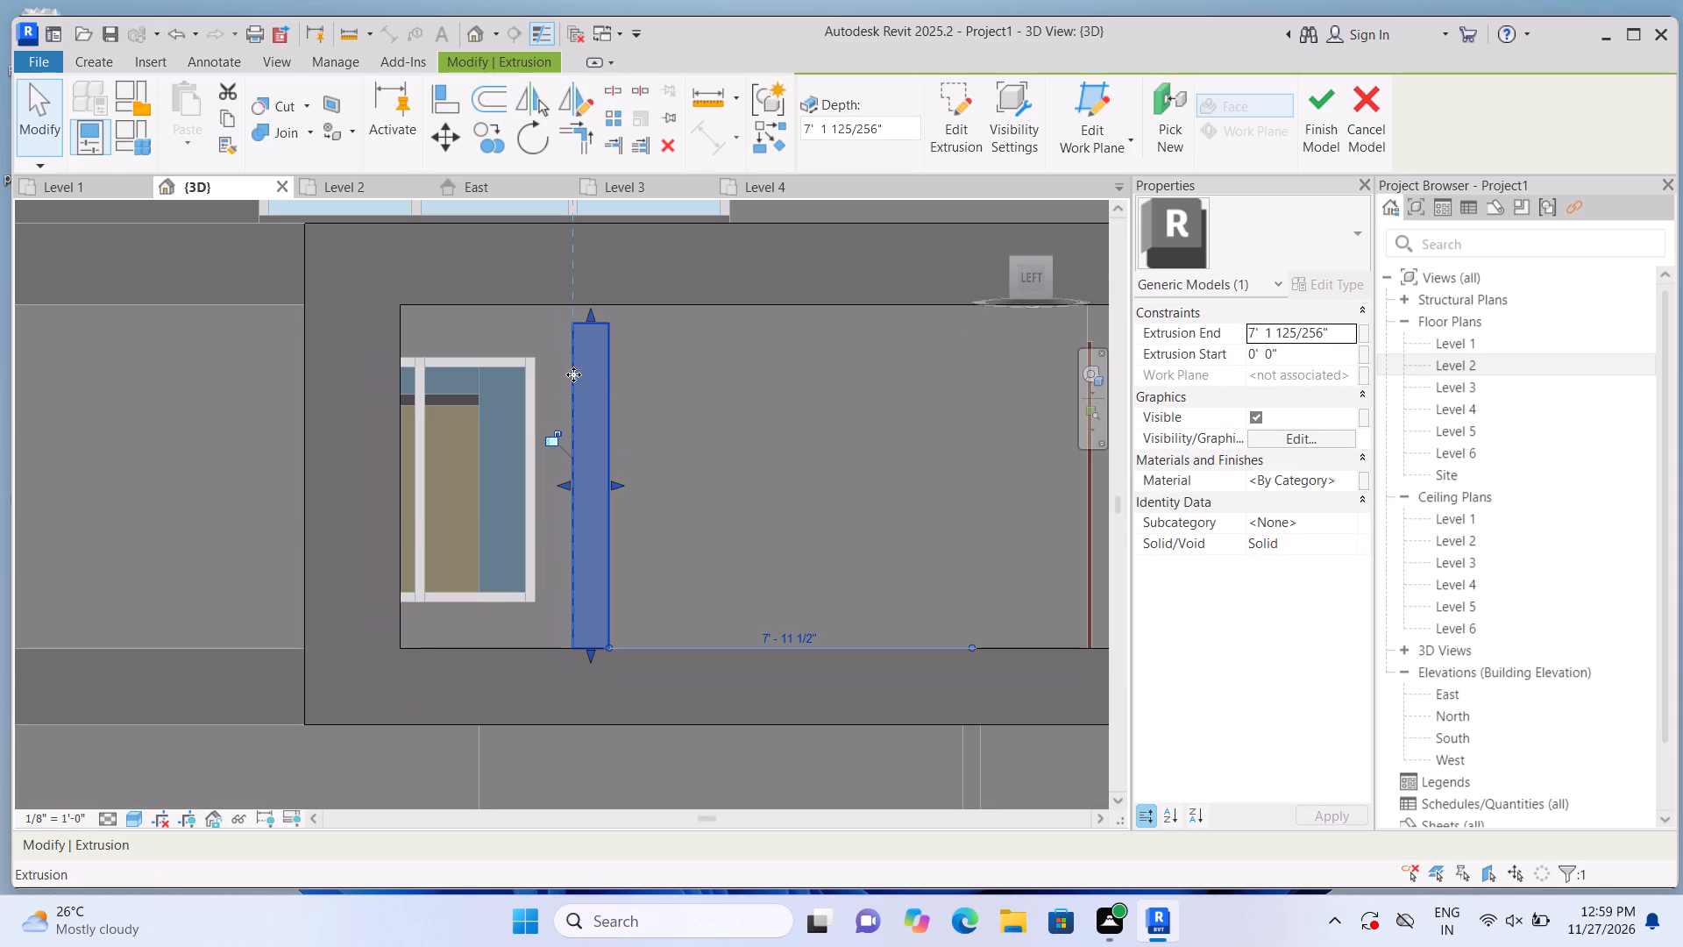
Extend the slim post's top up to the underside of the frame's upper beam, about 7' 6 1/2" high.
triple_click(592, 312)
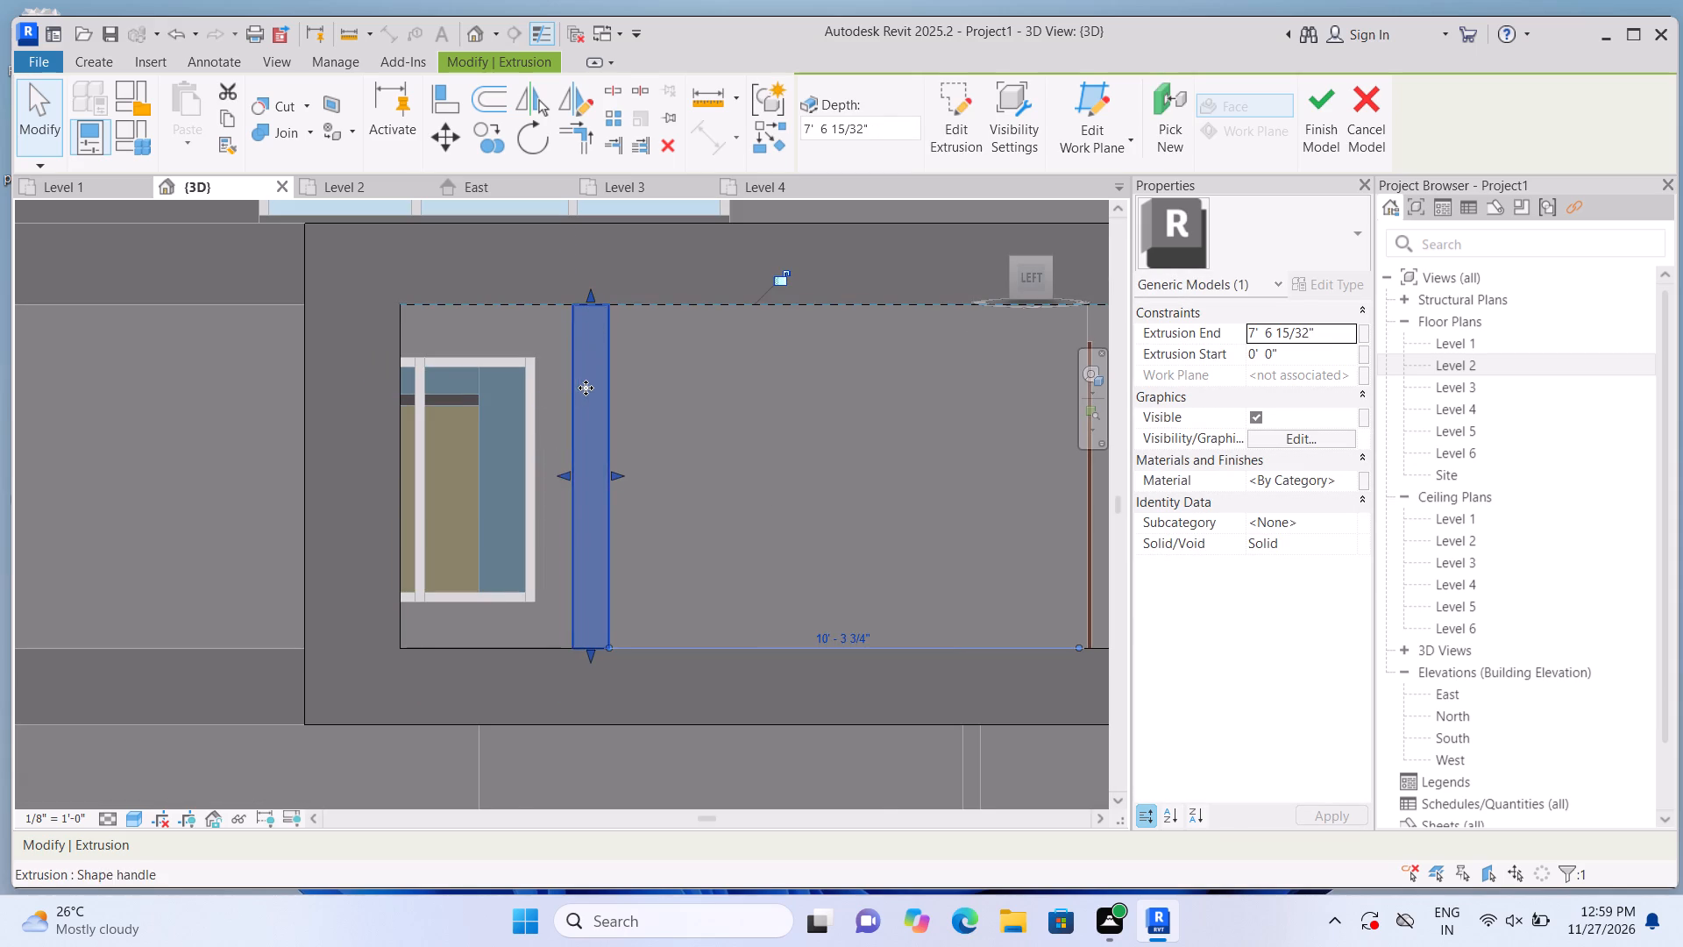
scroll(586, 388, "down", 7)
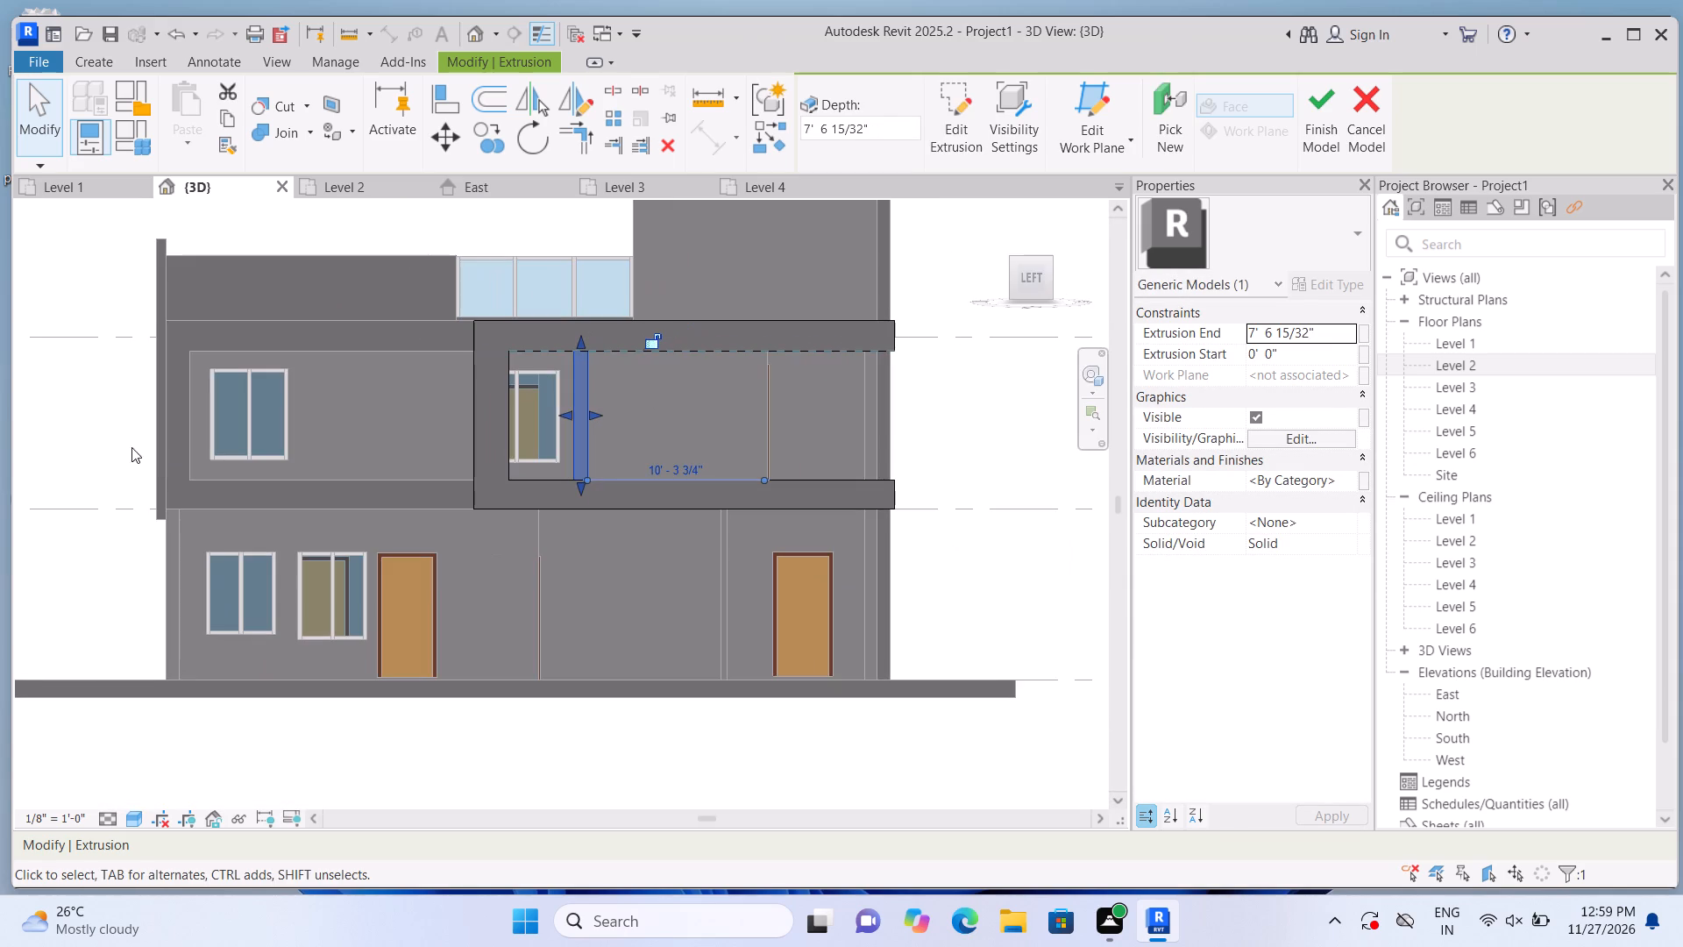
left_click(99, 440)
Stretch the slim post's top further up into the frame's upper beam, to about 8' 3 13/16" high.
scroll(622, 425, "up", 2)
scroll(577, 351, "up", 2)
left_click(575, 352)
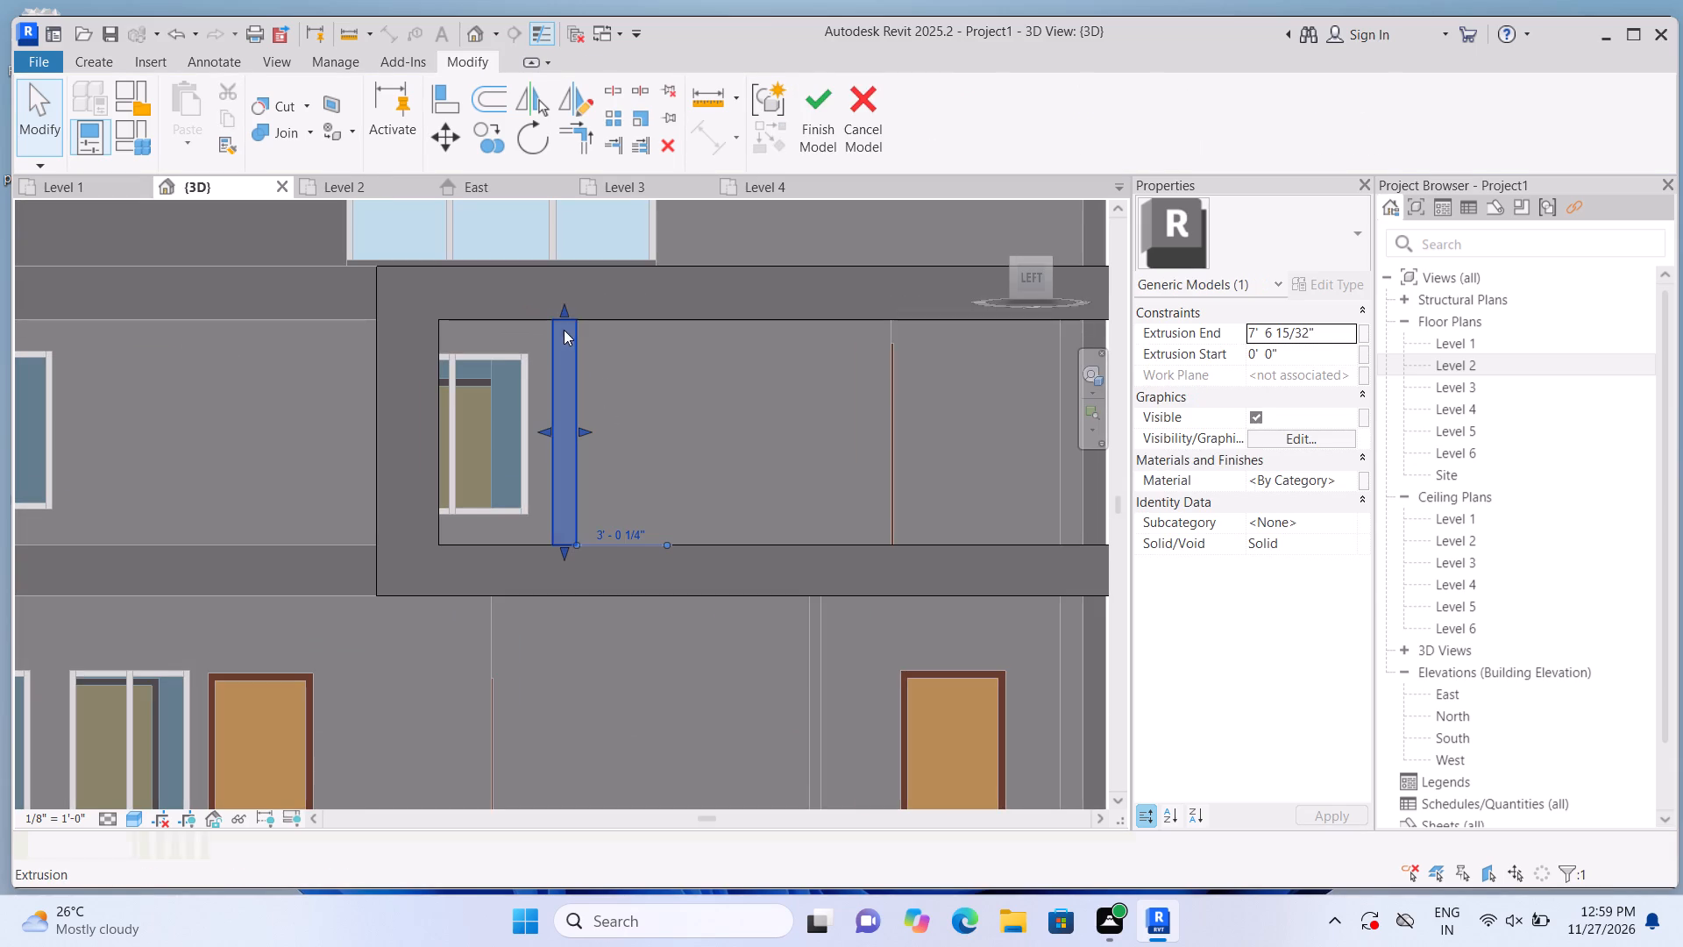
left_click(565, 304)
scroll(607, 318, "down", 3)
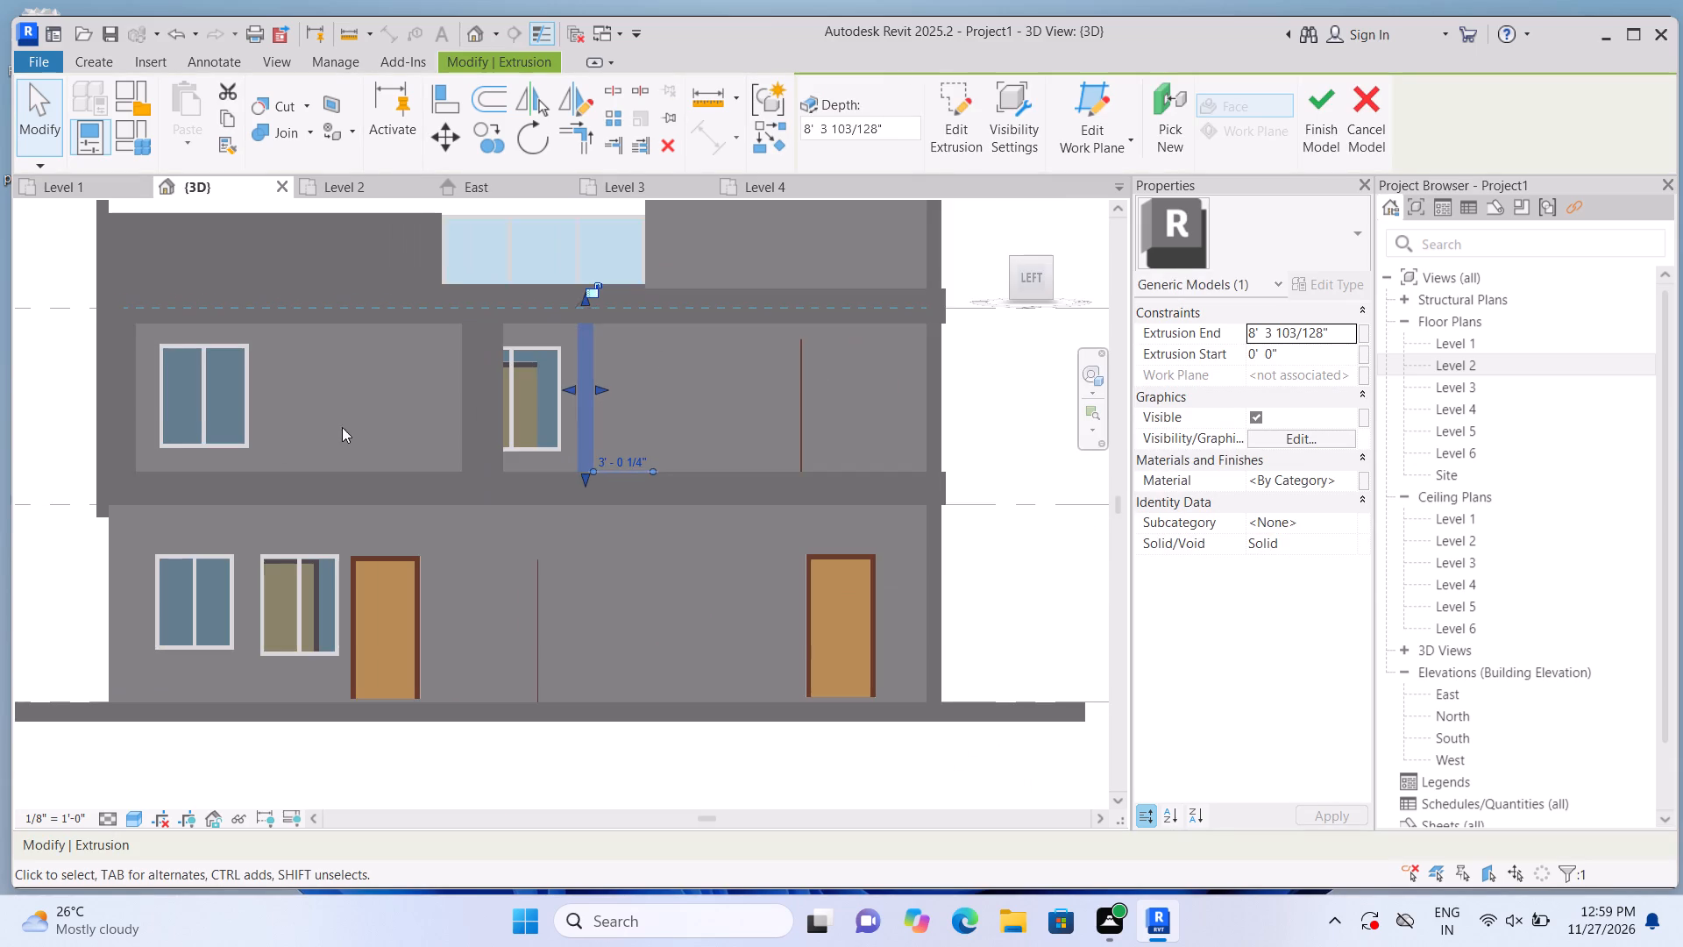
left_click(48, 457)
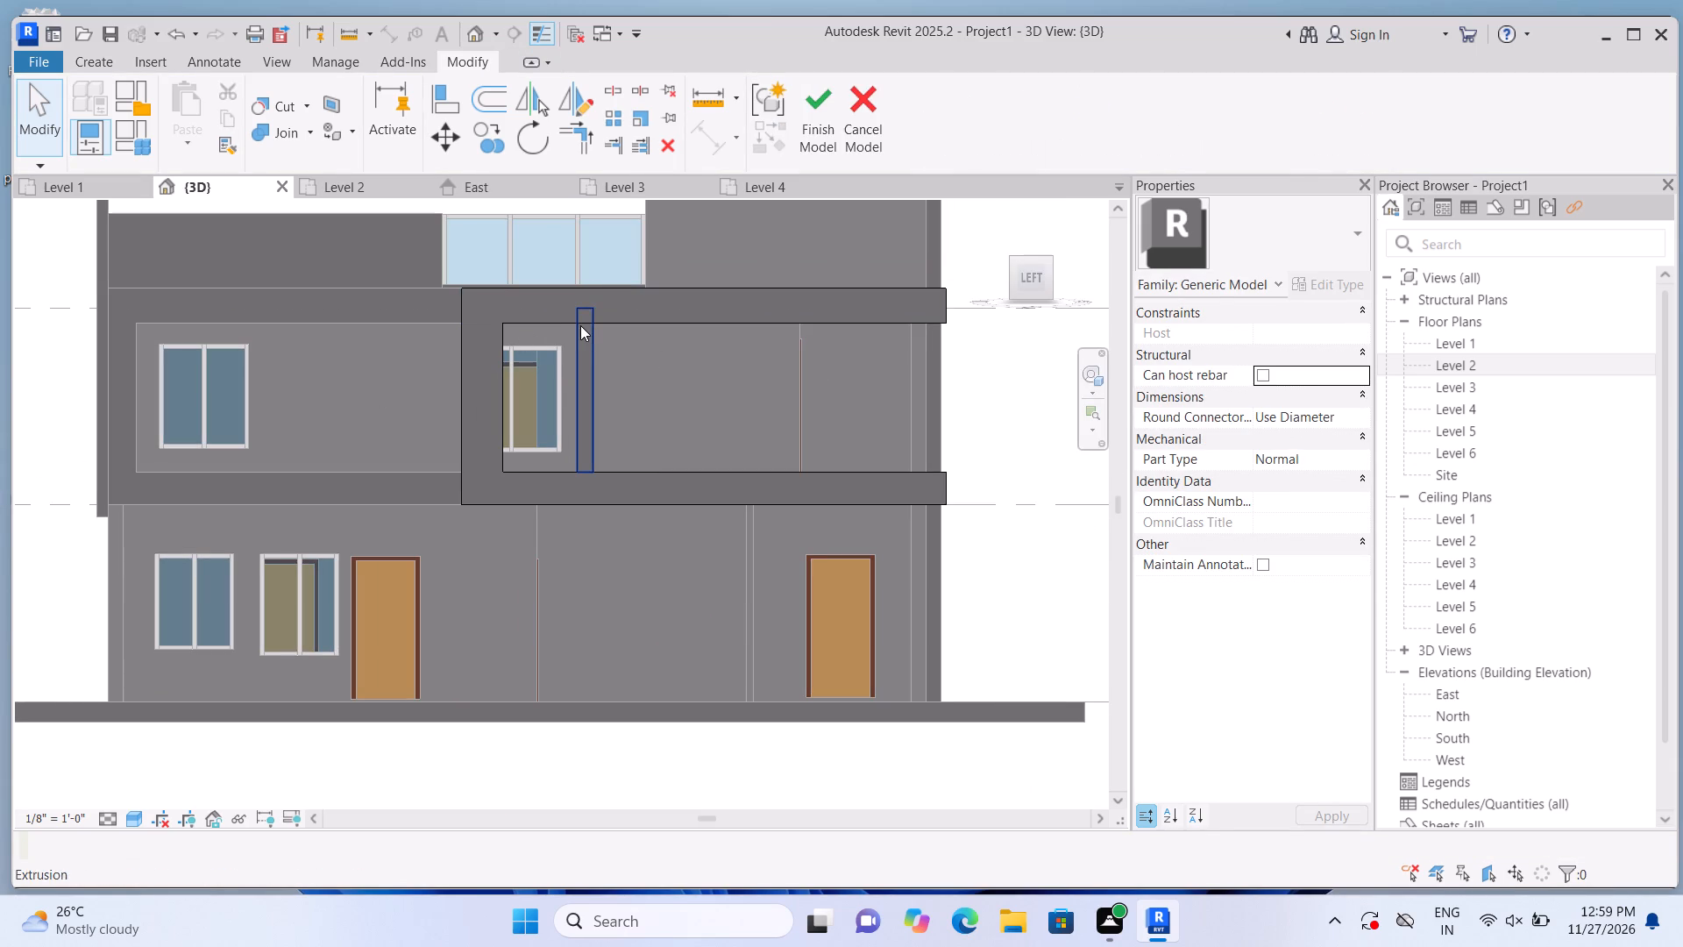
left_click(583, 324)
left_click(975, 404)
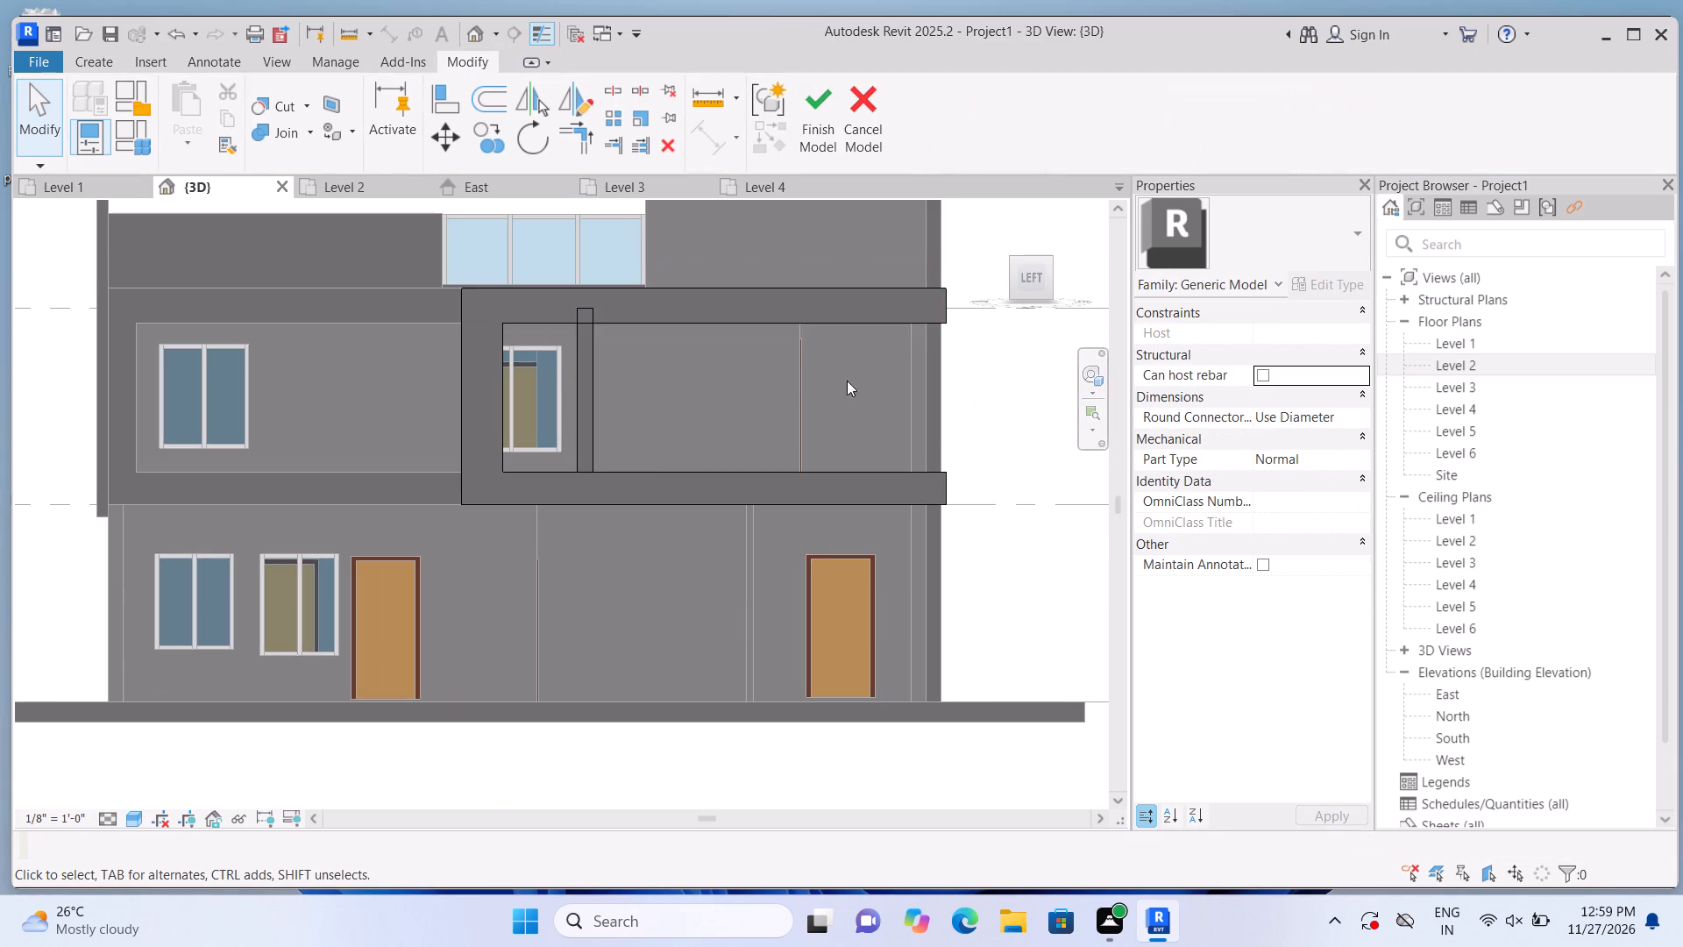
Pull the slim post's top down to the underside of the frame's upper beam, about 7' 6 1/2" high.
scroll(635, 366, "up", 3)
left_click(577, 353)
scroll(569, 306, "up", 5)
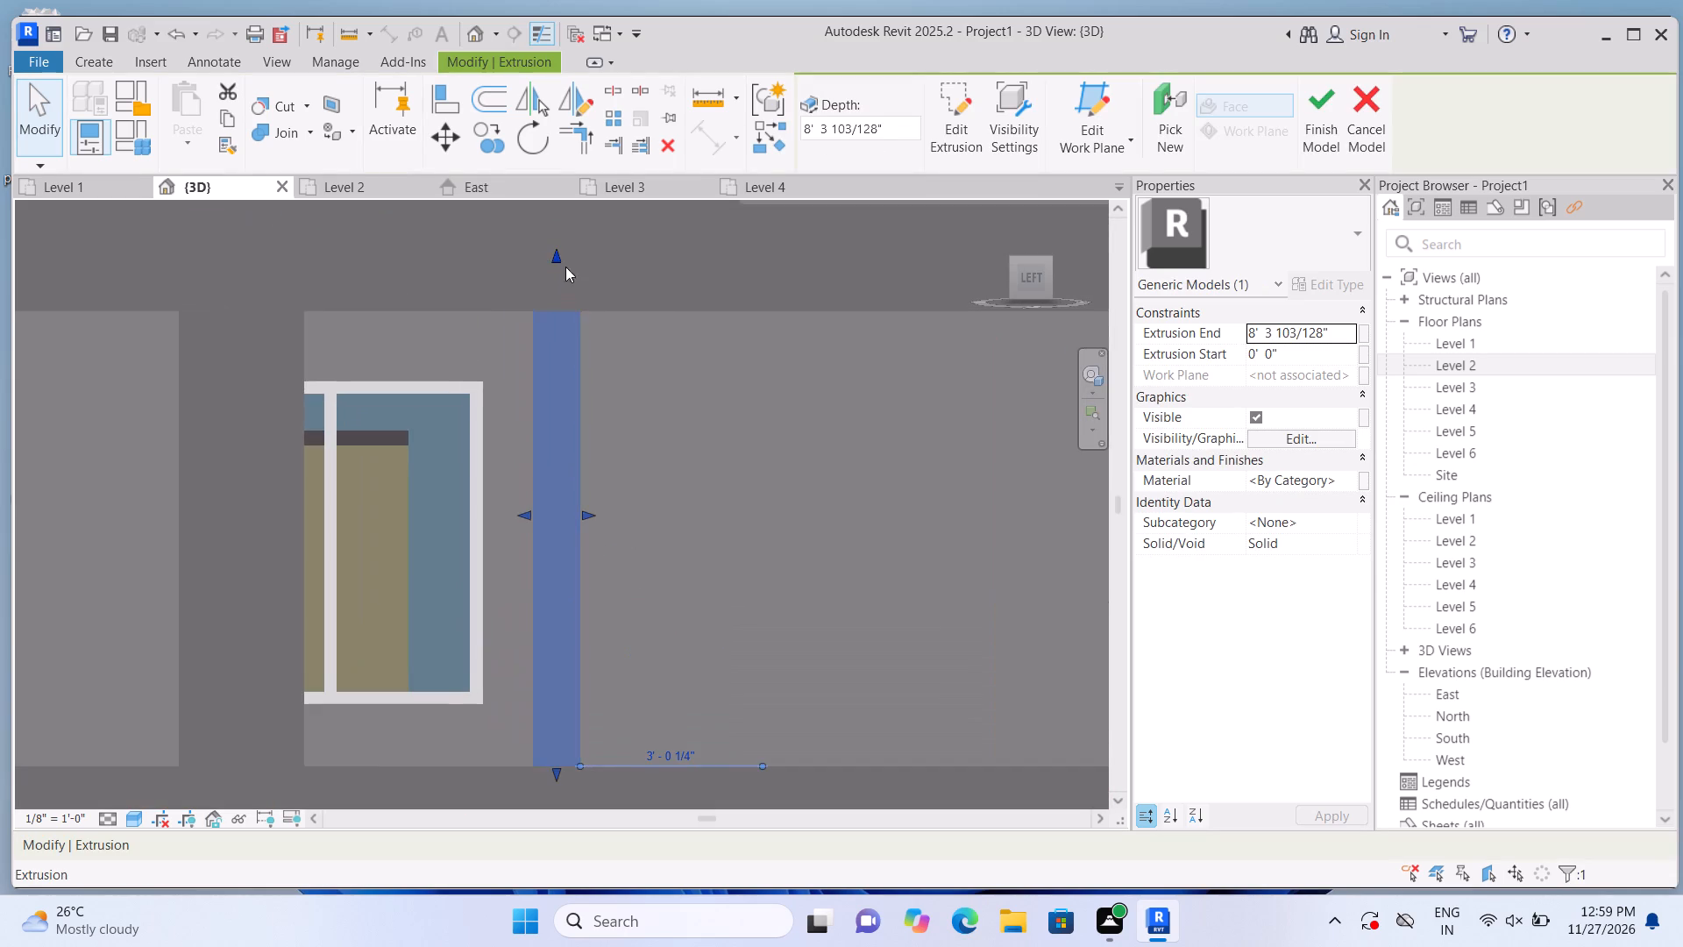
left_click_drag(557, 251, 547, 305)
left_click(547, 305)
scroll(594, 290, "down", 2)
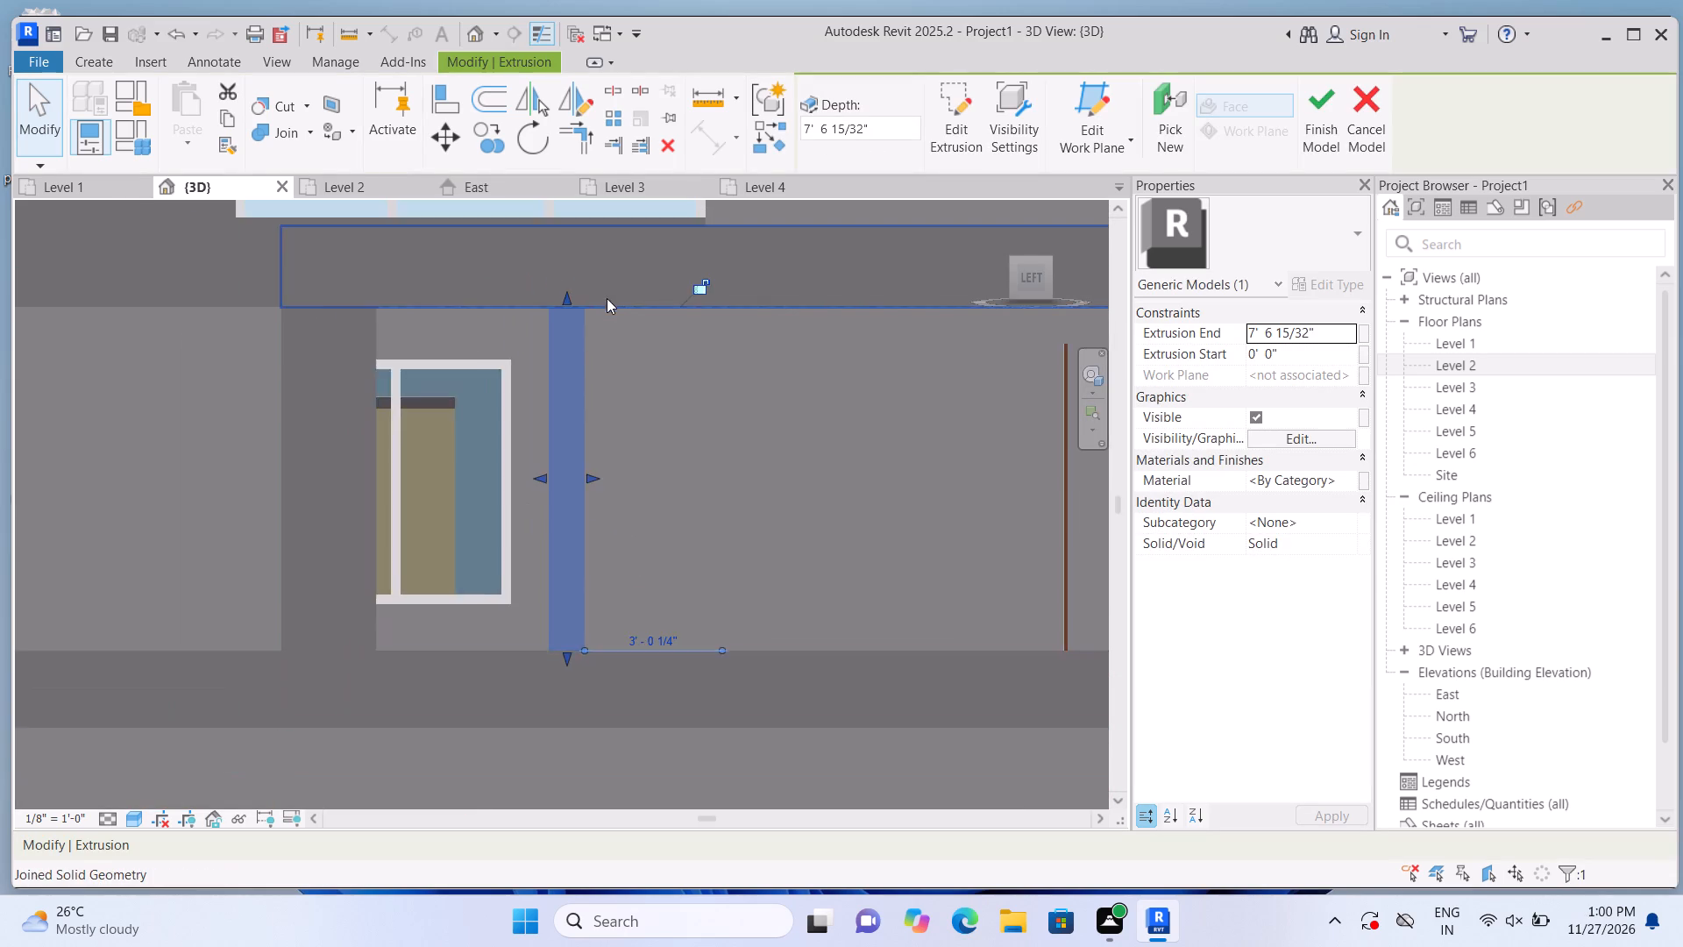
scroll(607, 298, "down", 7)
left_click(100, 430)
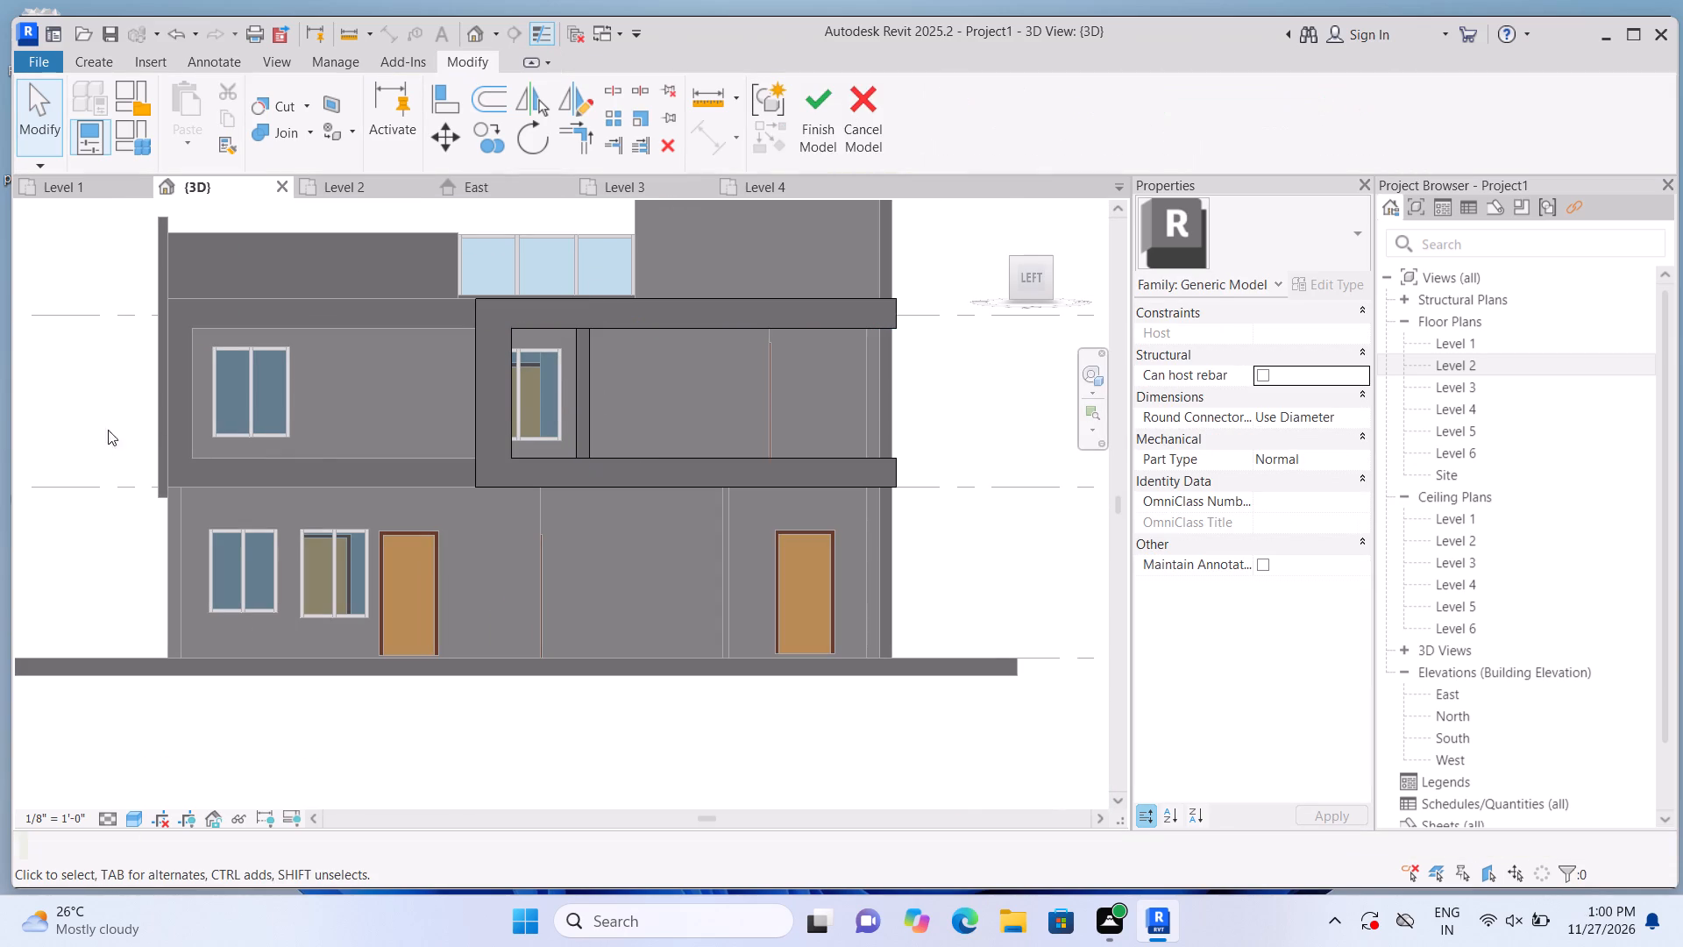
Examine the slim post within the balcony frame in elevation and from the house's front corner.
scroll(523, 411, "up", 4)
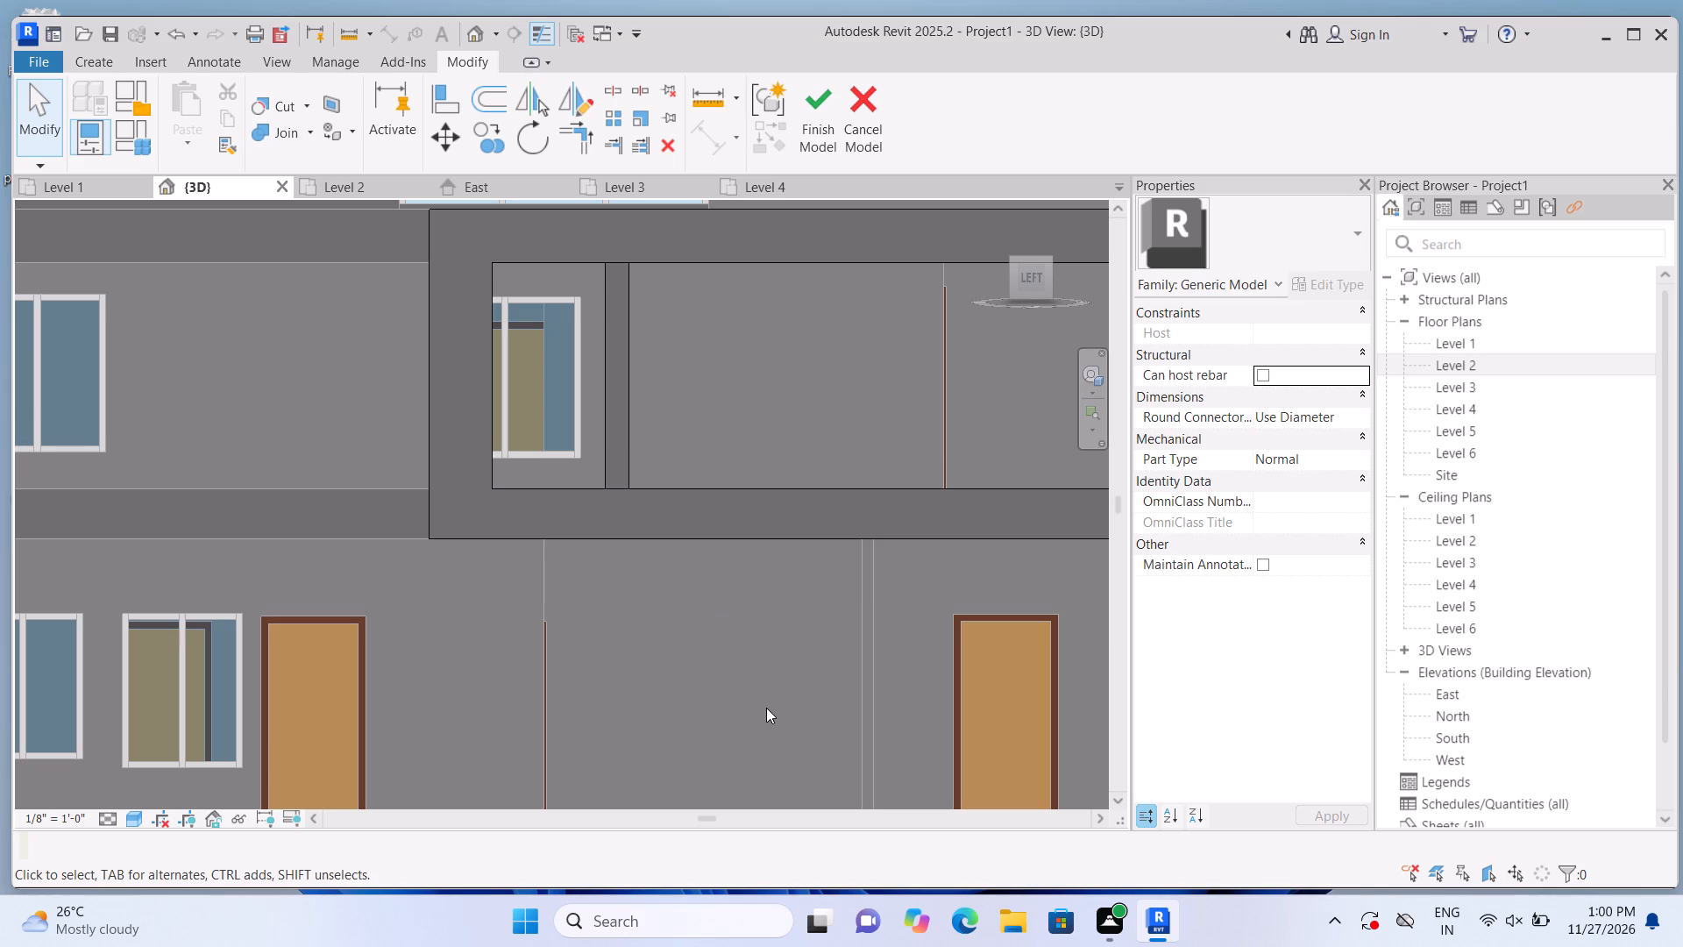
scroll(756, 660, "down", 6)
middle_click_drag(999, 676, 980, 683, "shift")
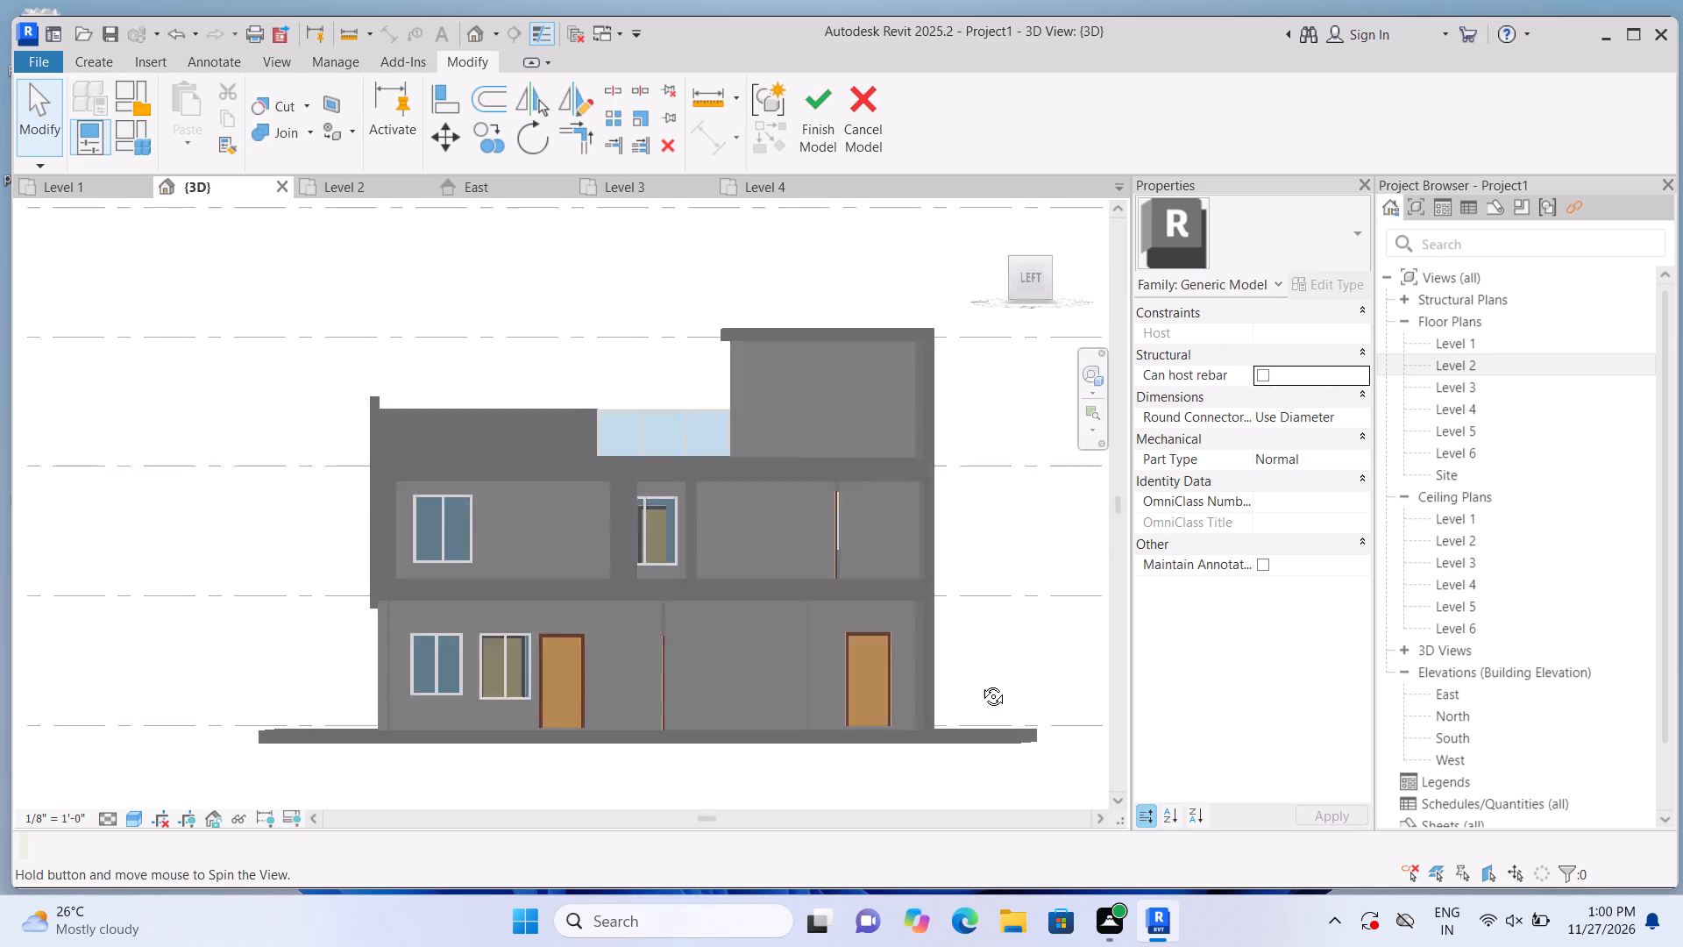
middle_click_drag(980, 683, 889, 702, "shift")
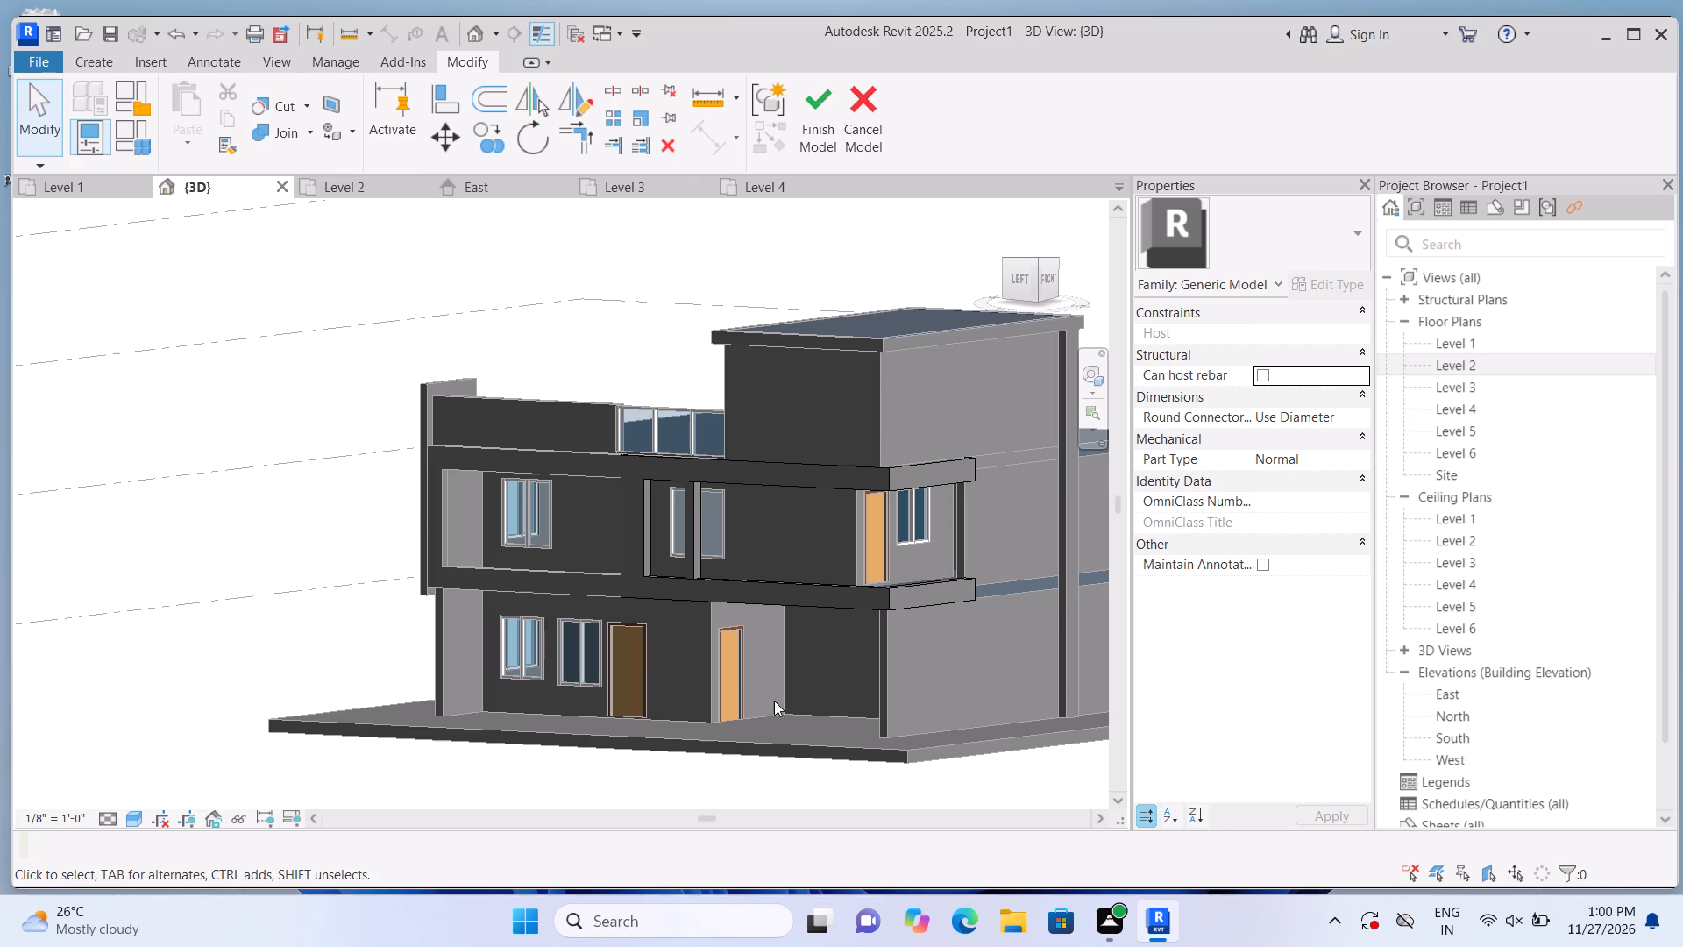
scroll(827, 704, "up", 1, "shift")
middle_click_drag(826, 704, 806, 731, "shift")
scroll(1017, 724, "up", 2)
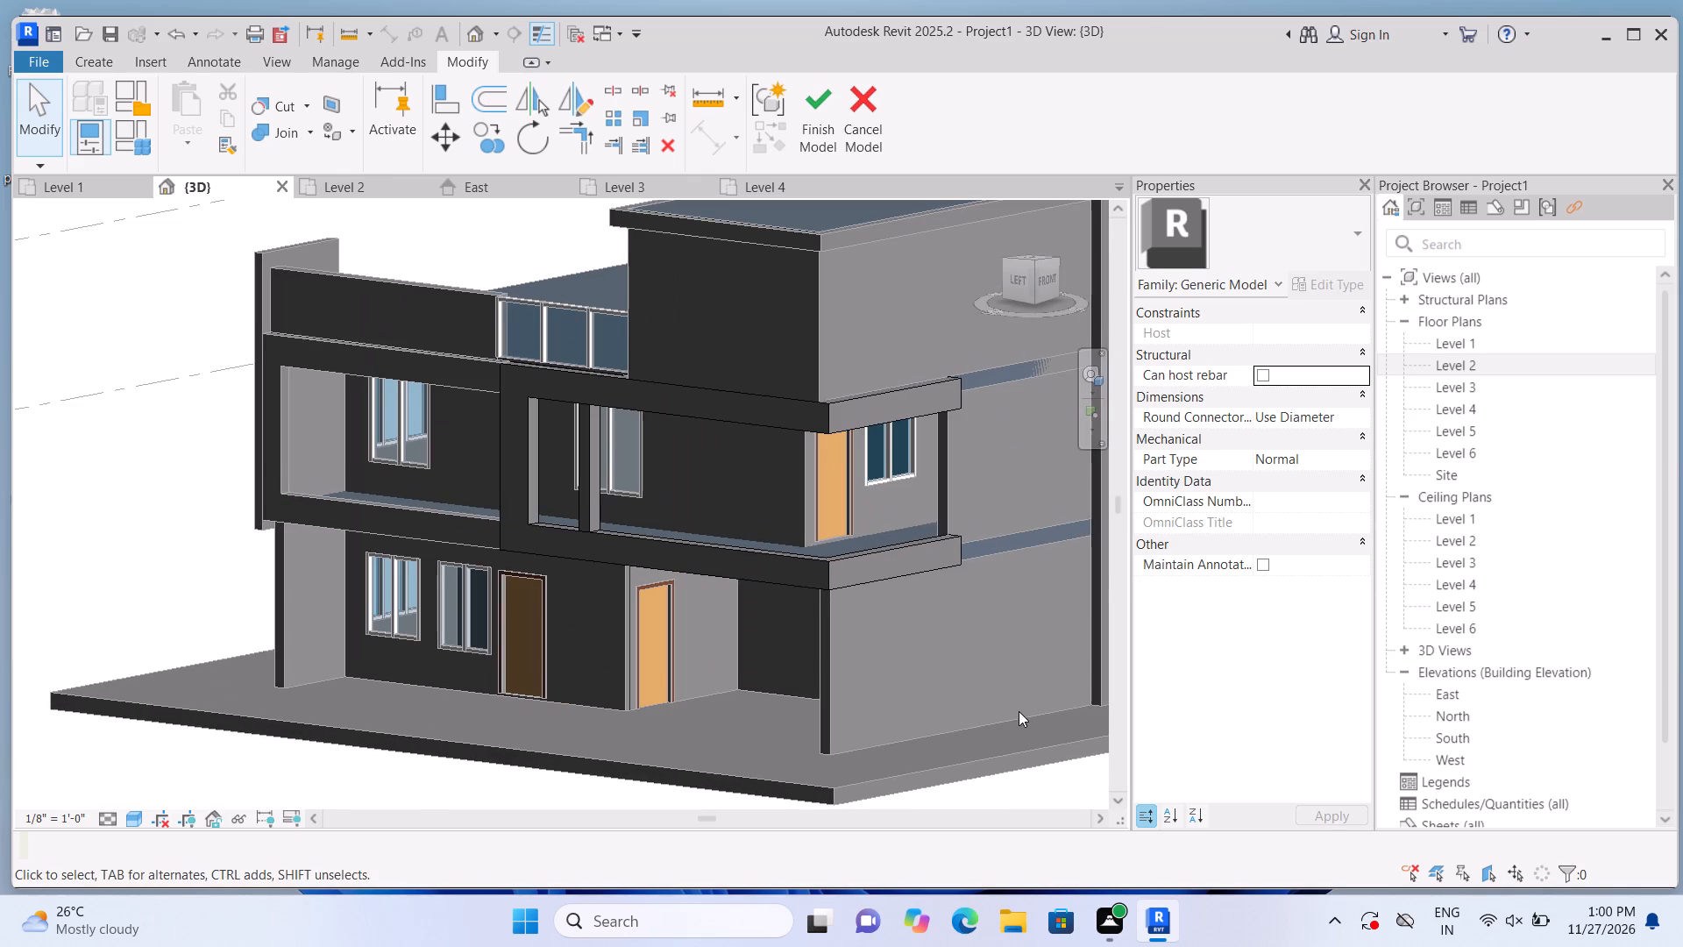
scroll(572, 520, "up", 4)
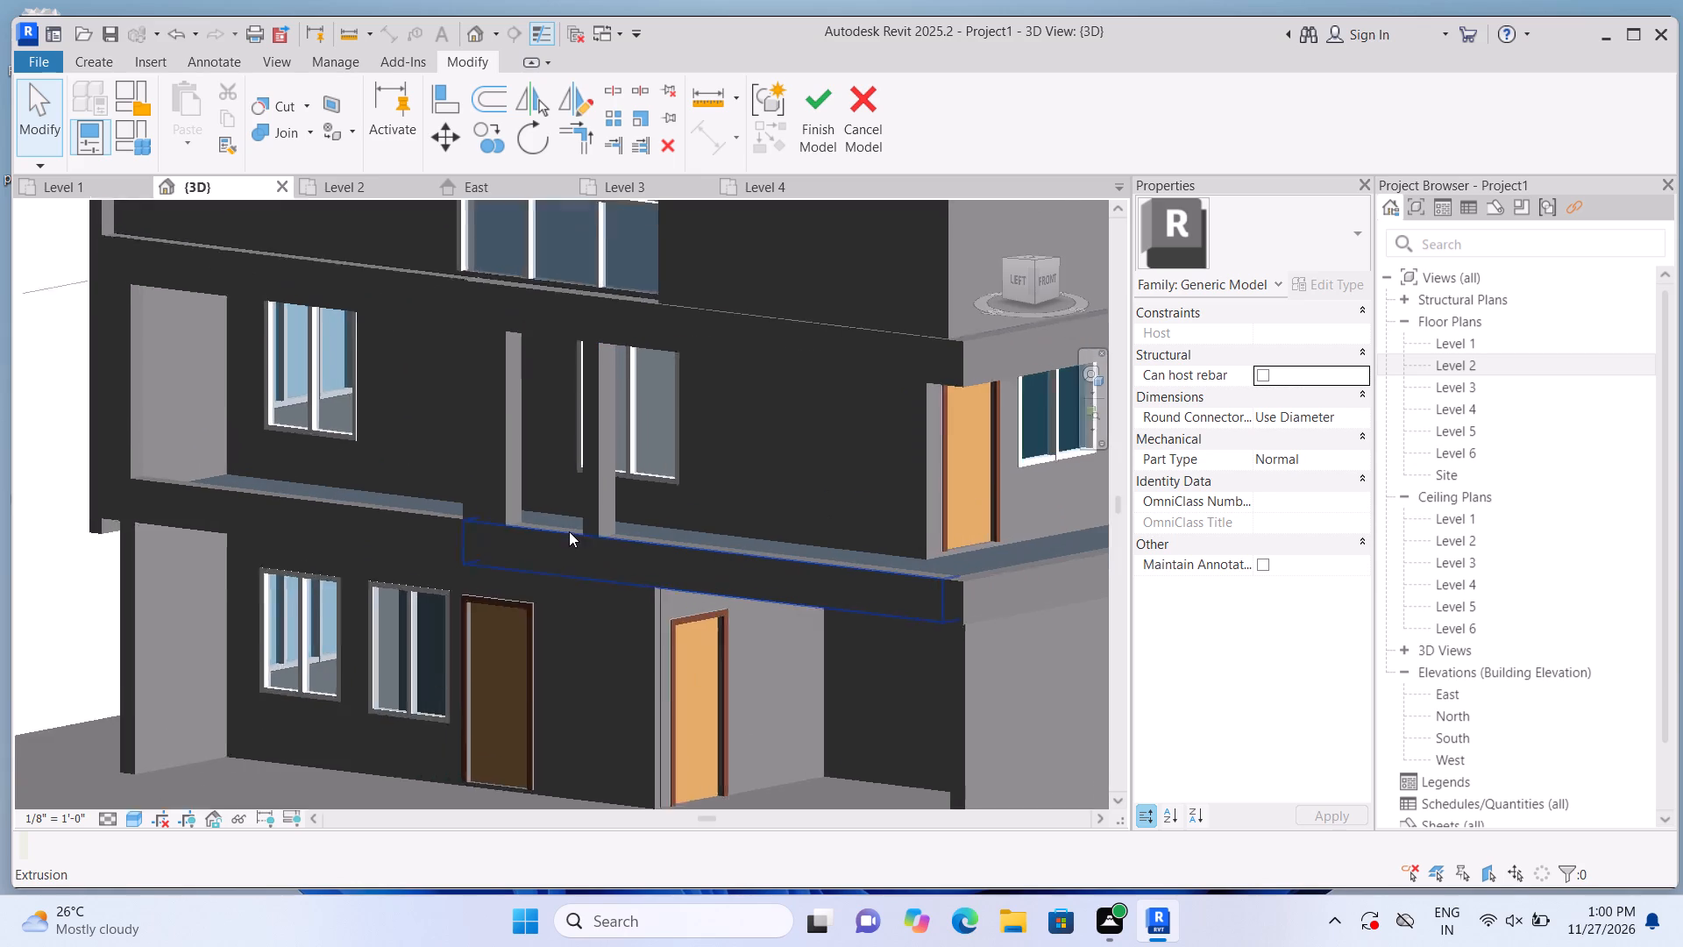
scroll(569, 531, "up", 1)
middle_click_drag(594, 644, 551, 647)
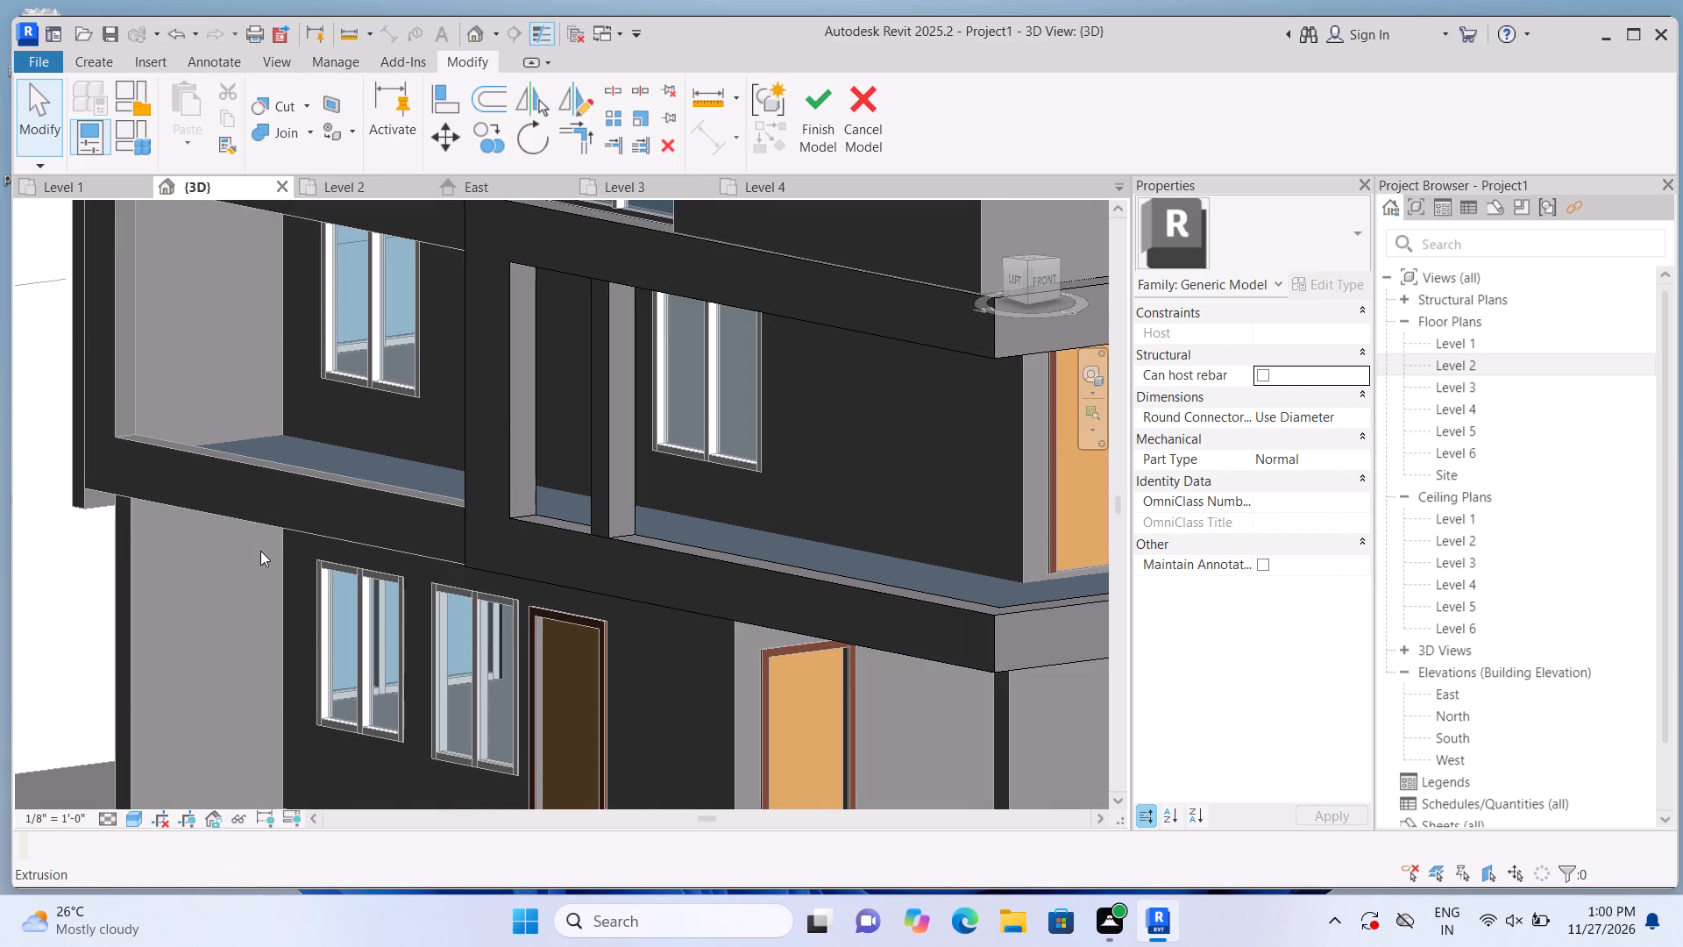
On the inner side face of the frame's vertical end, sketch a full-height rectangle about 1' wide and complete a 9" extrusion.
left_click(96, 69)
left_click(181, 110)
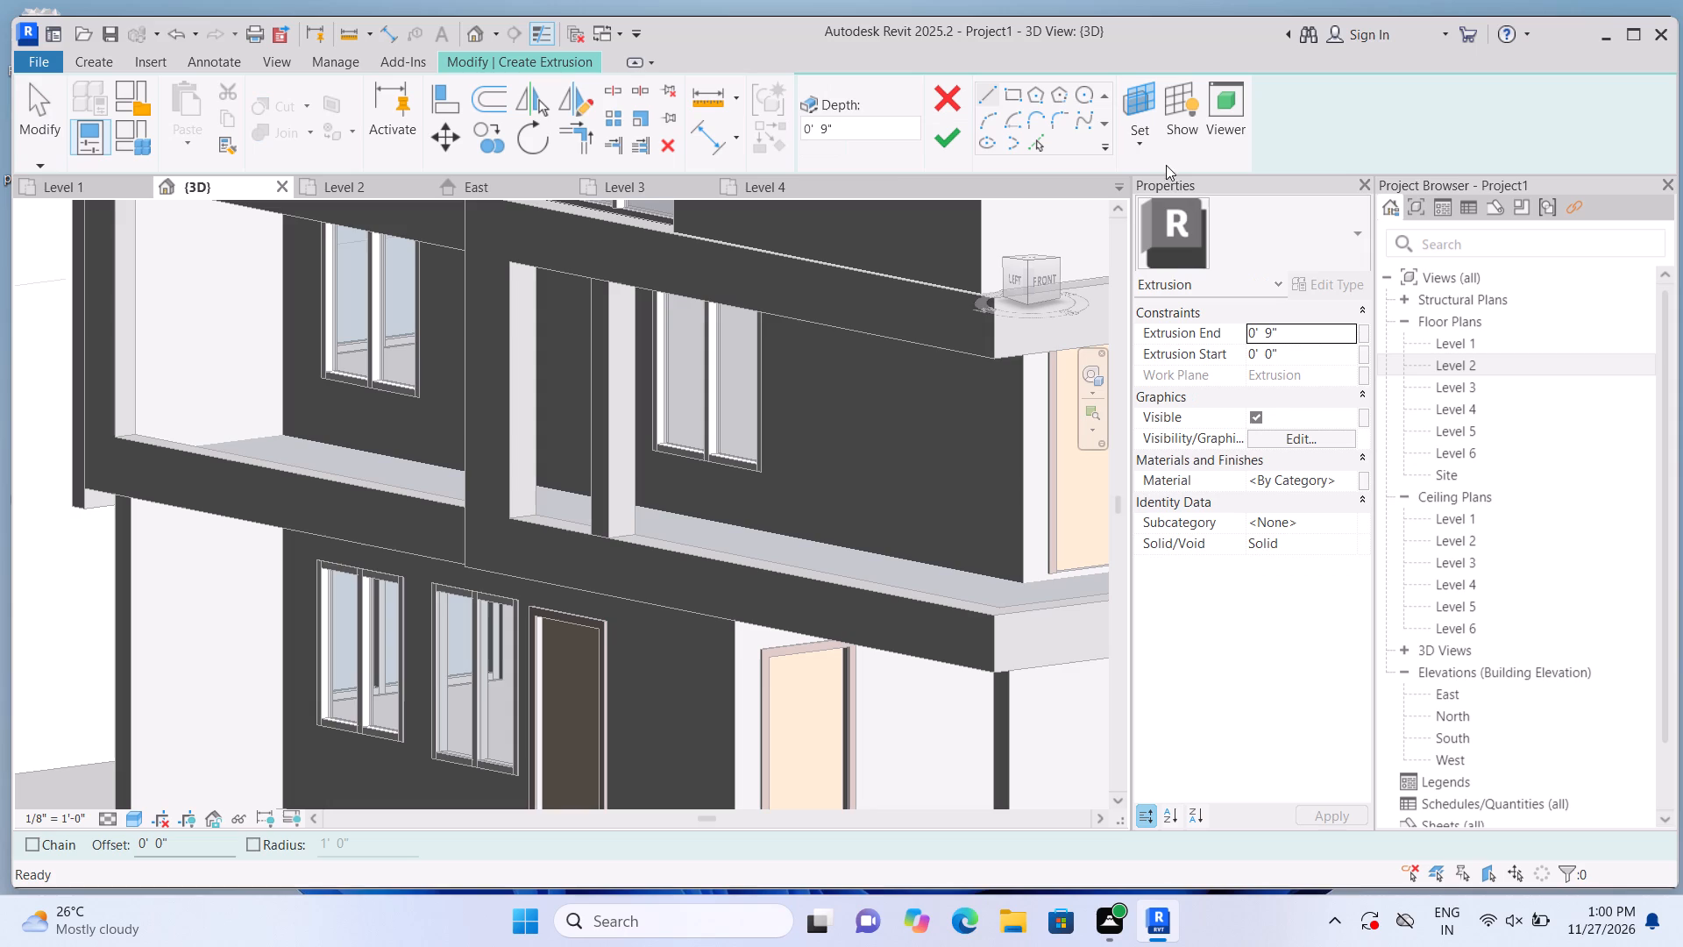
left_click(1150, 151)
left_click(1162, 218)
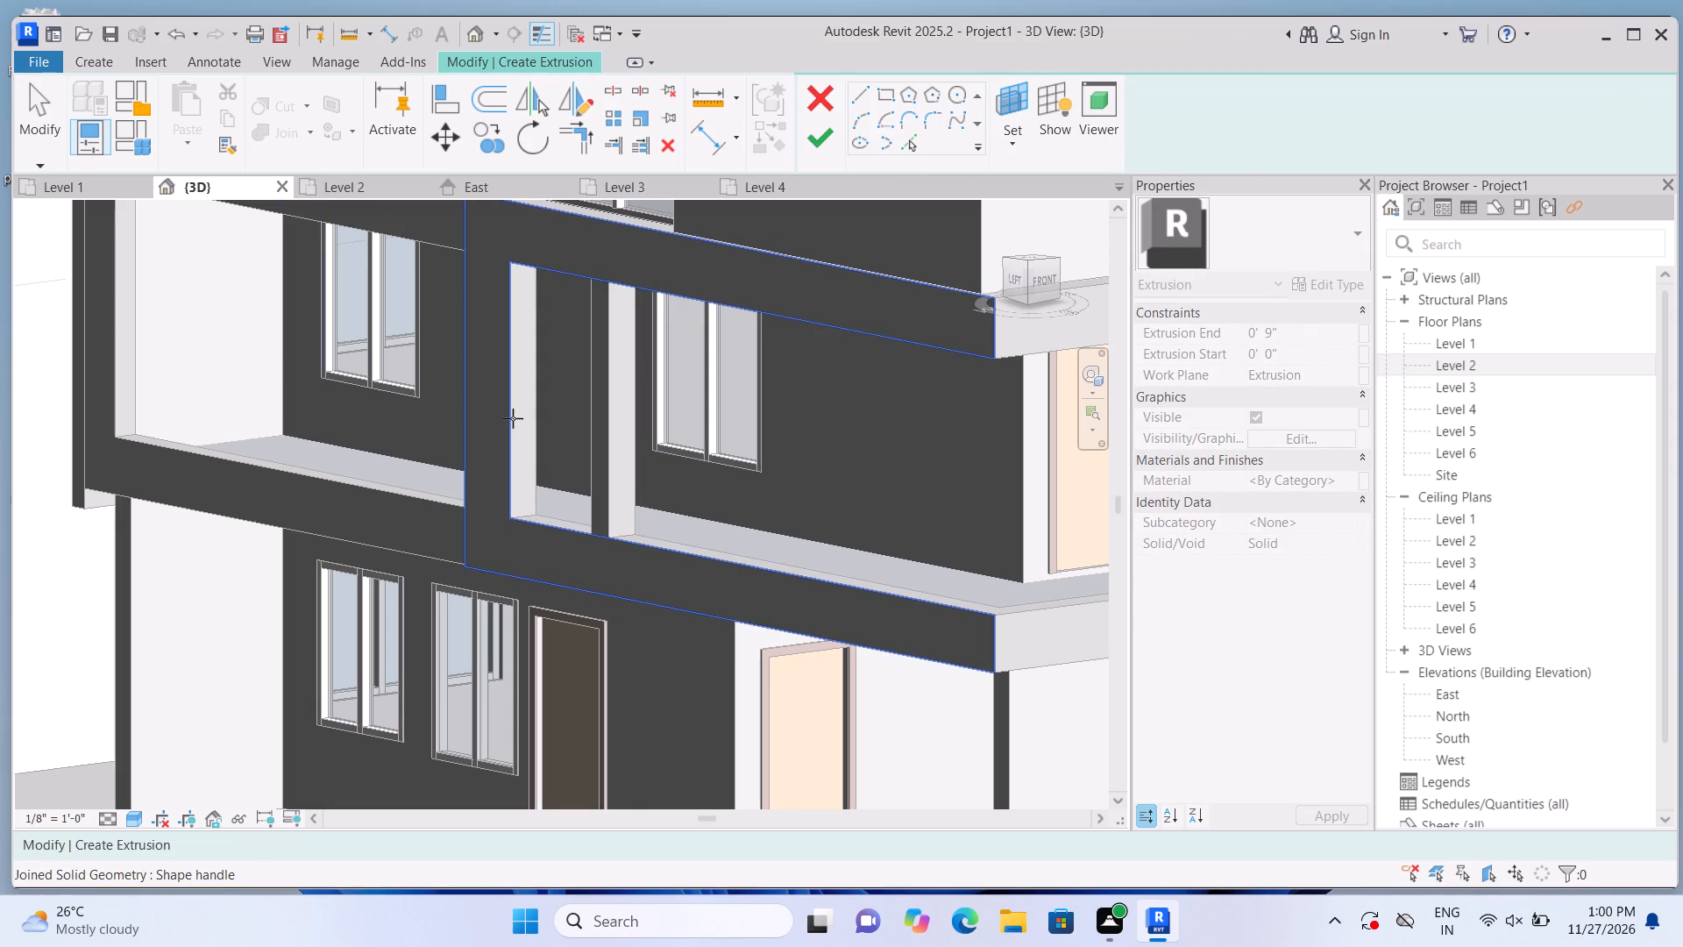
scroll(532, 430, "up", 4)
left_click(521, 410)
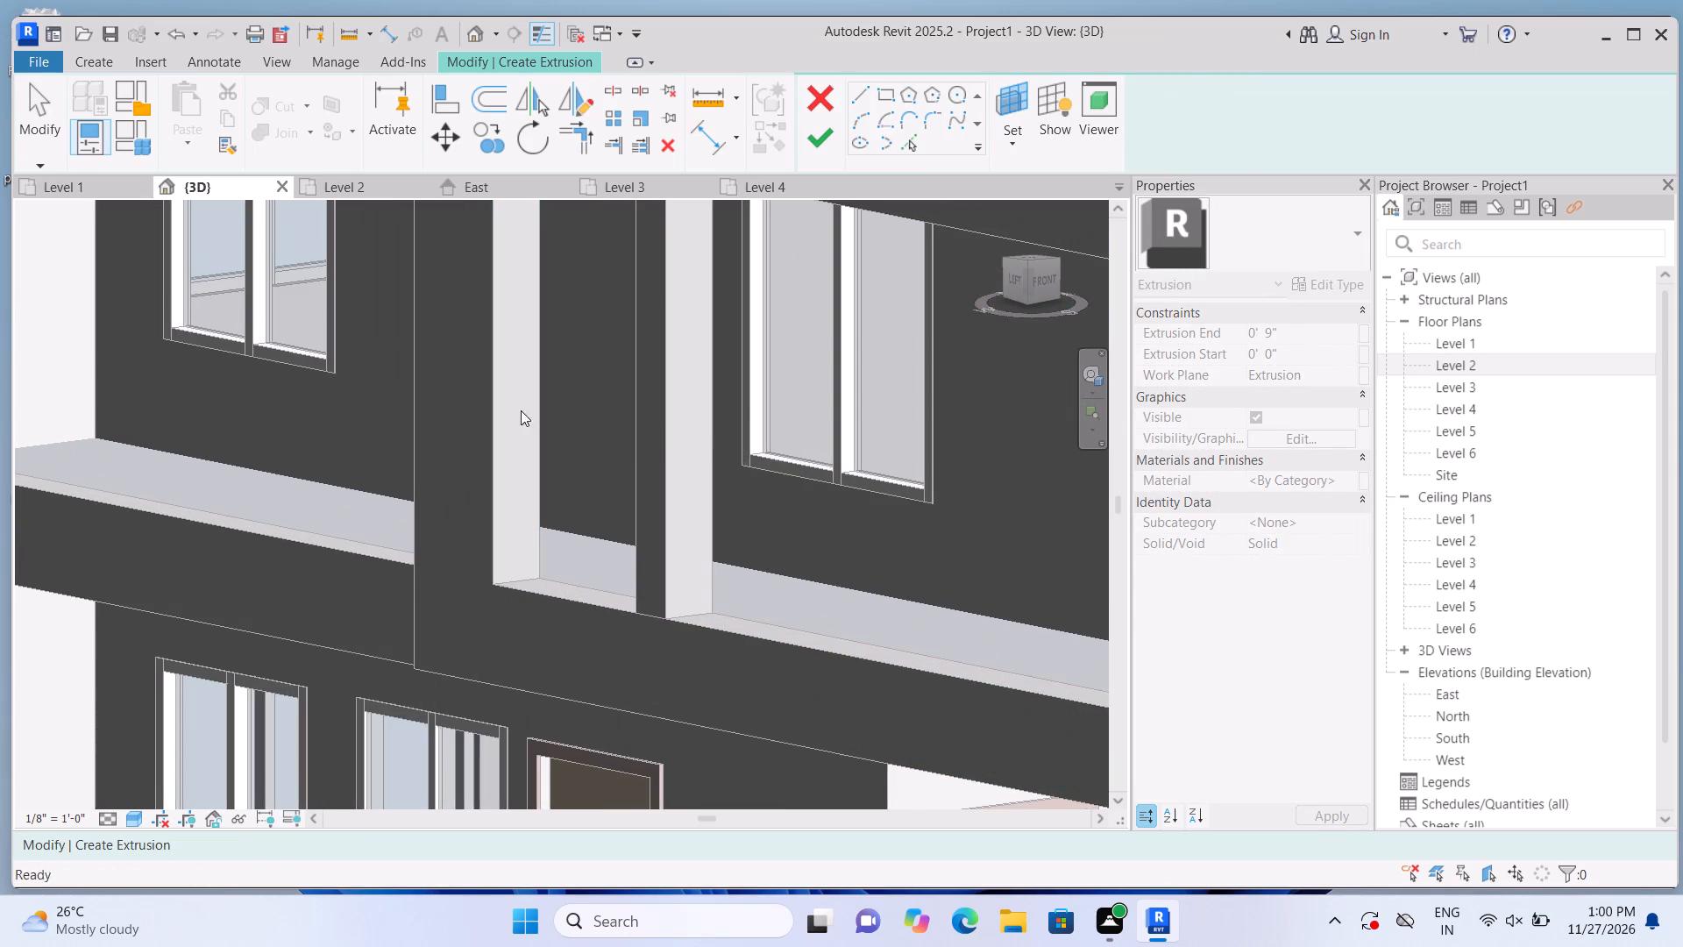
left_click(1007, 96)
scroll(712, 442, "up", 1)
middle_click_drag(712, 442, 719, 452)
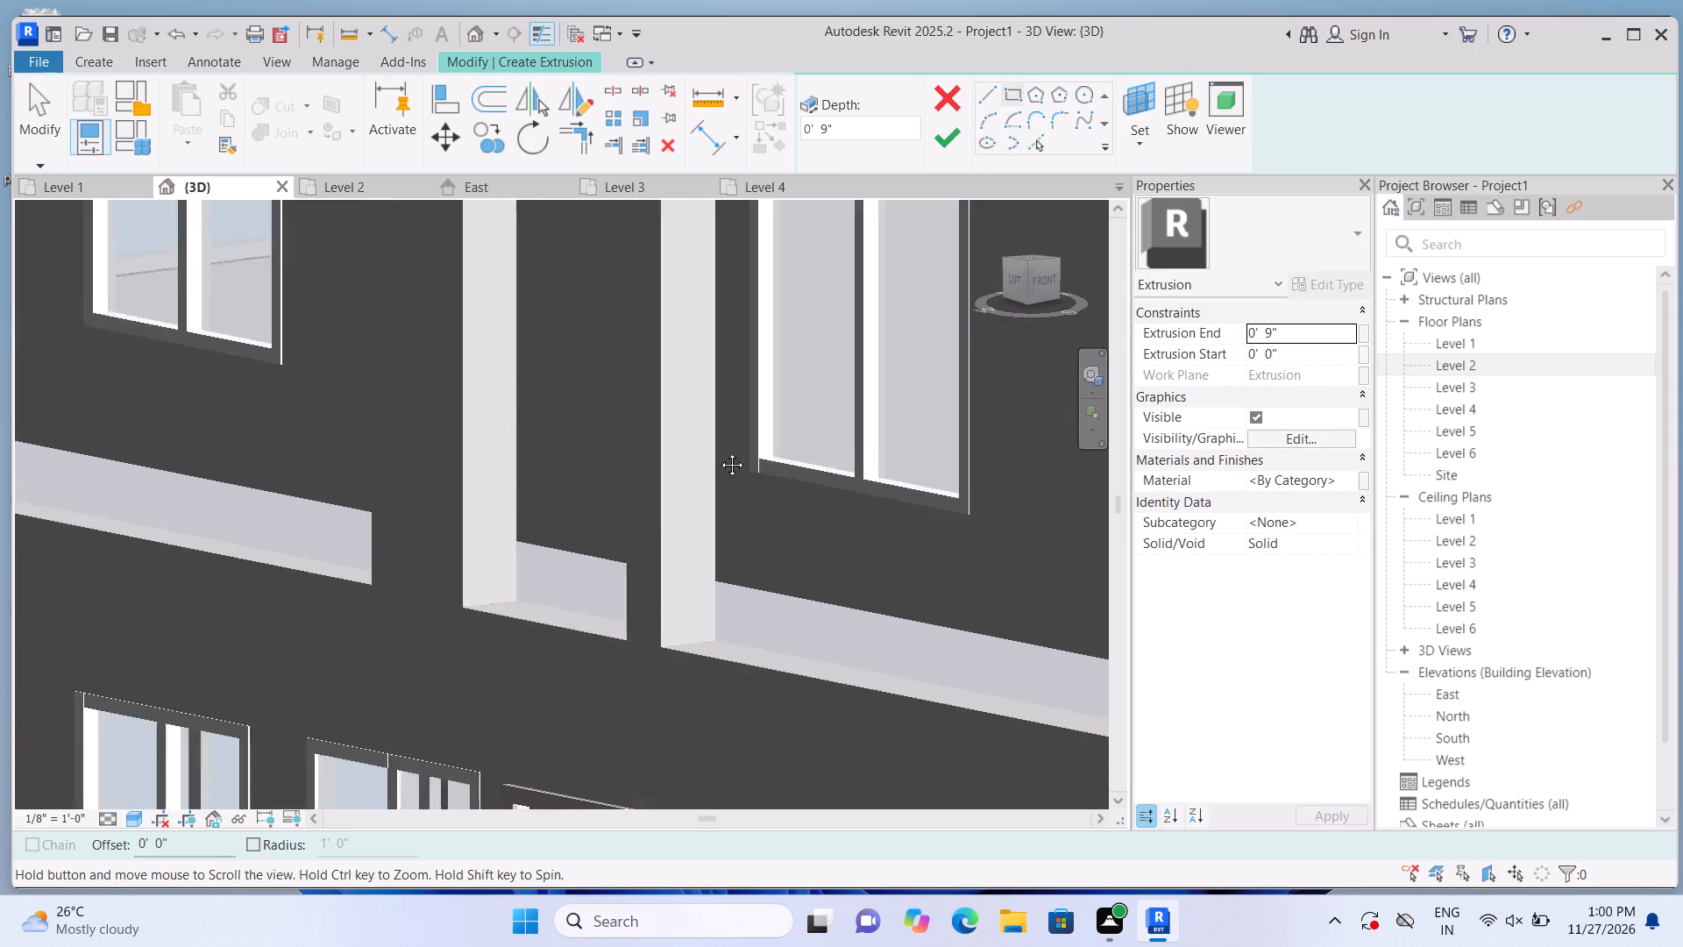
middle_click_drag(719, 452, 765, 666)
scroll(765, 665, "down", 1)
left_click_drag(549, 360, 557, 361)
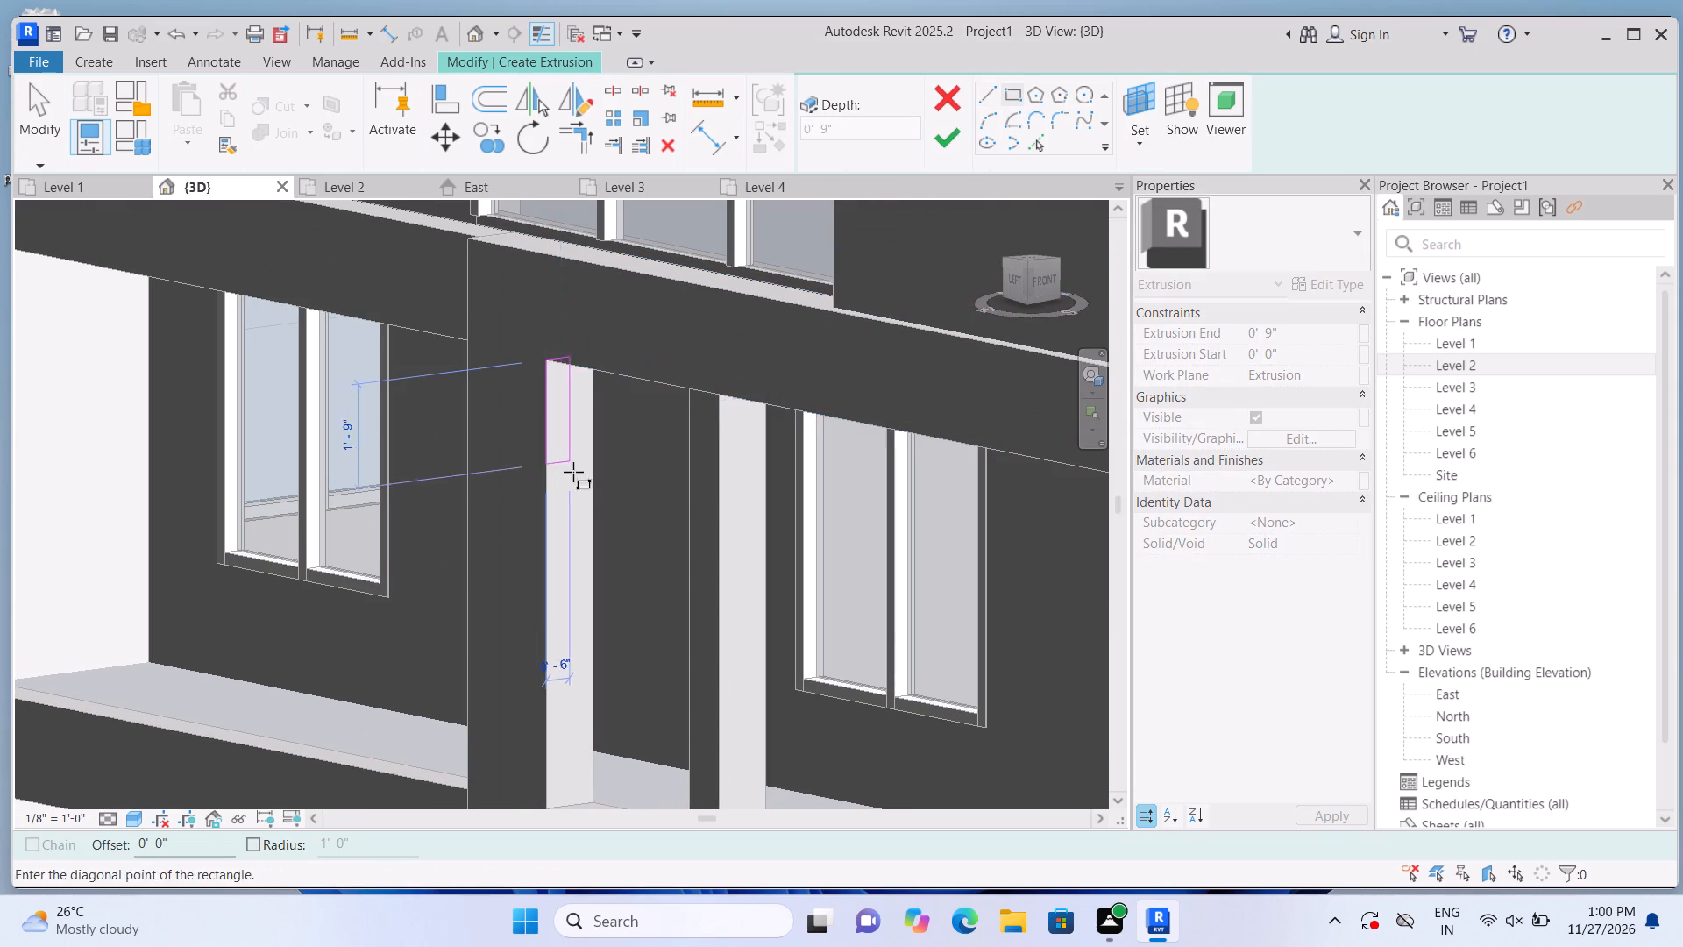
middle_click_drag(593, 546, 580, 358)
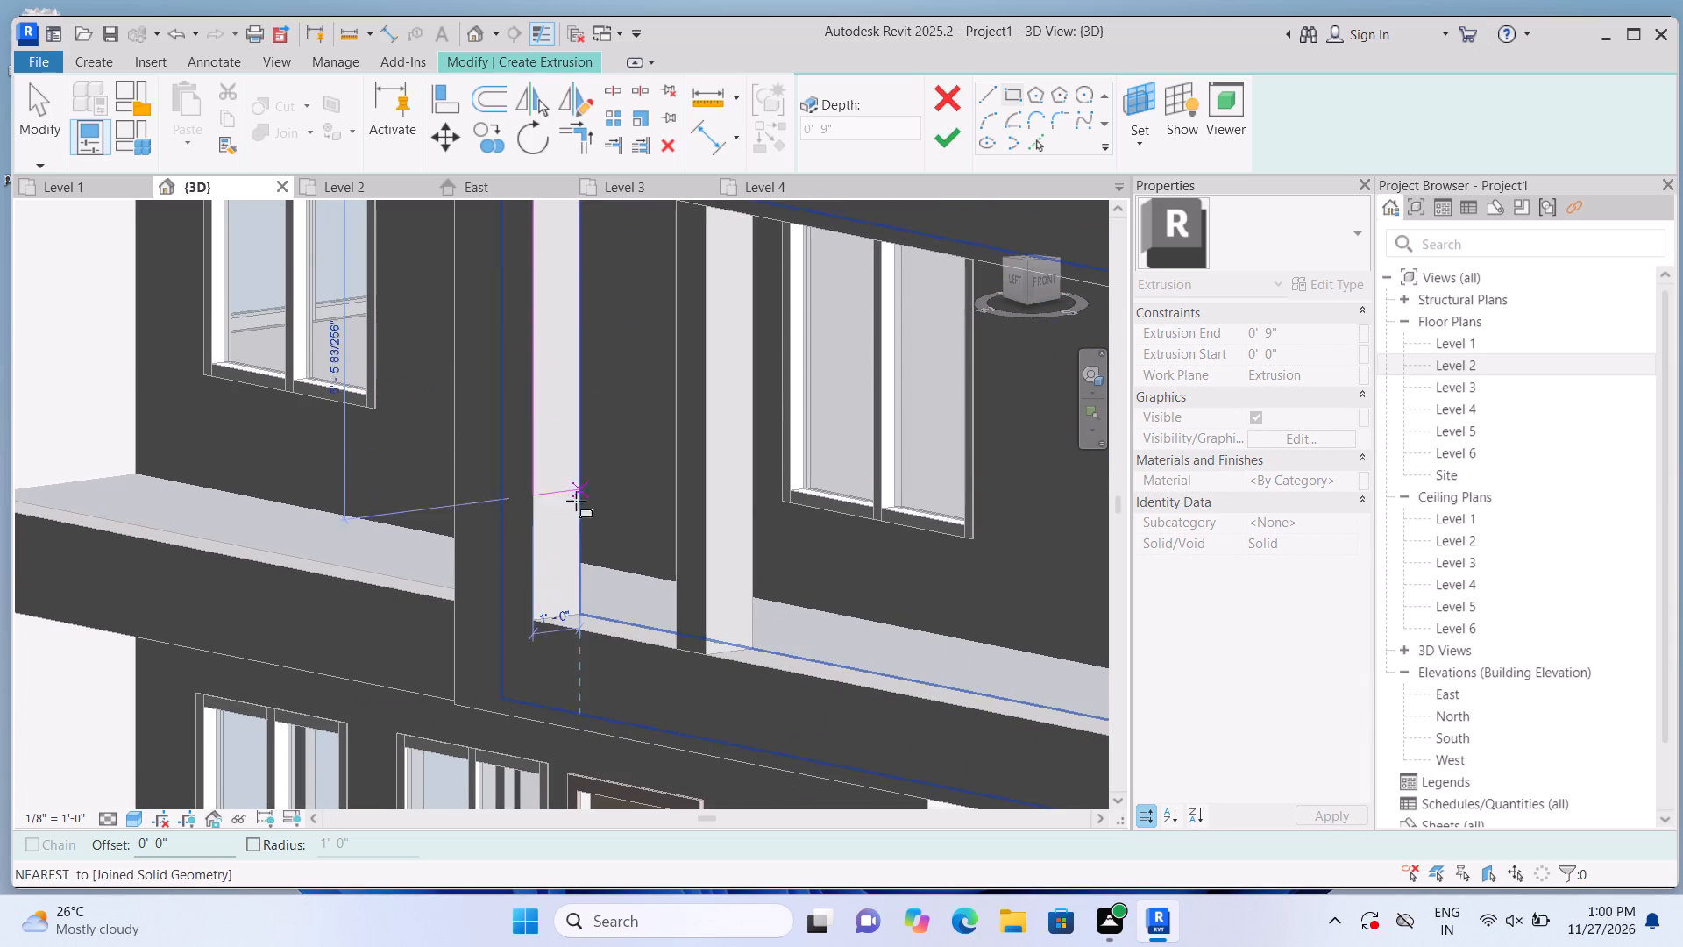
scroll(586, 540, "up", 3)
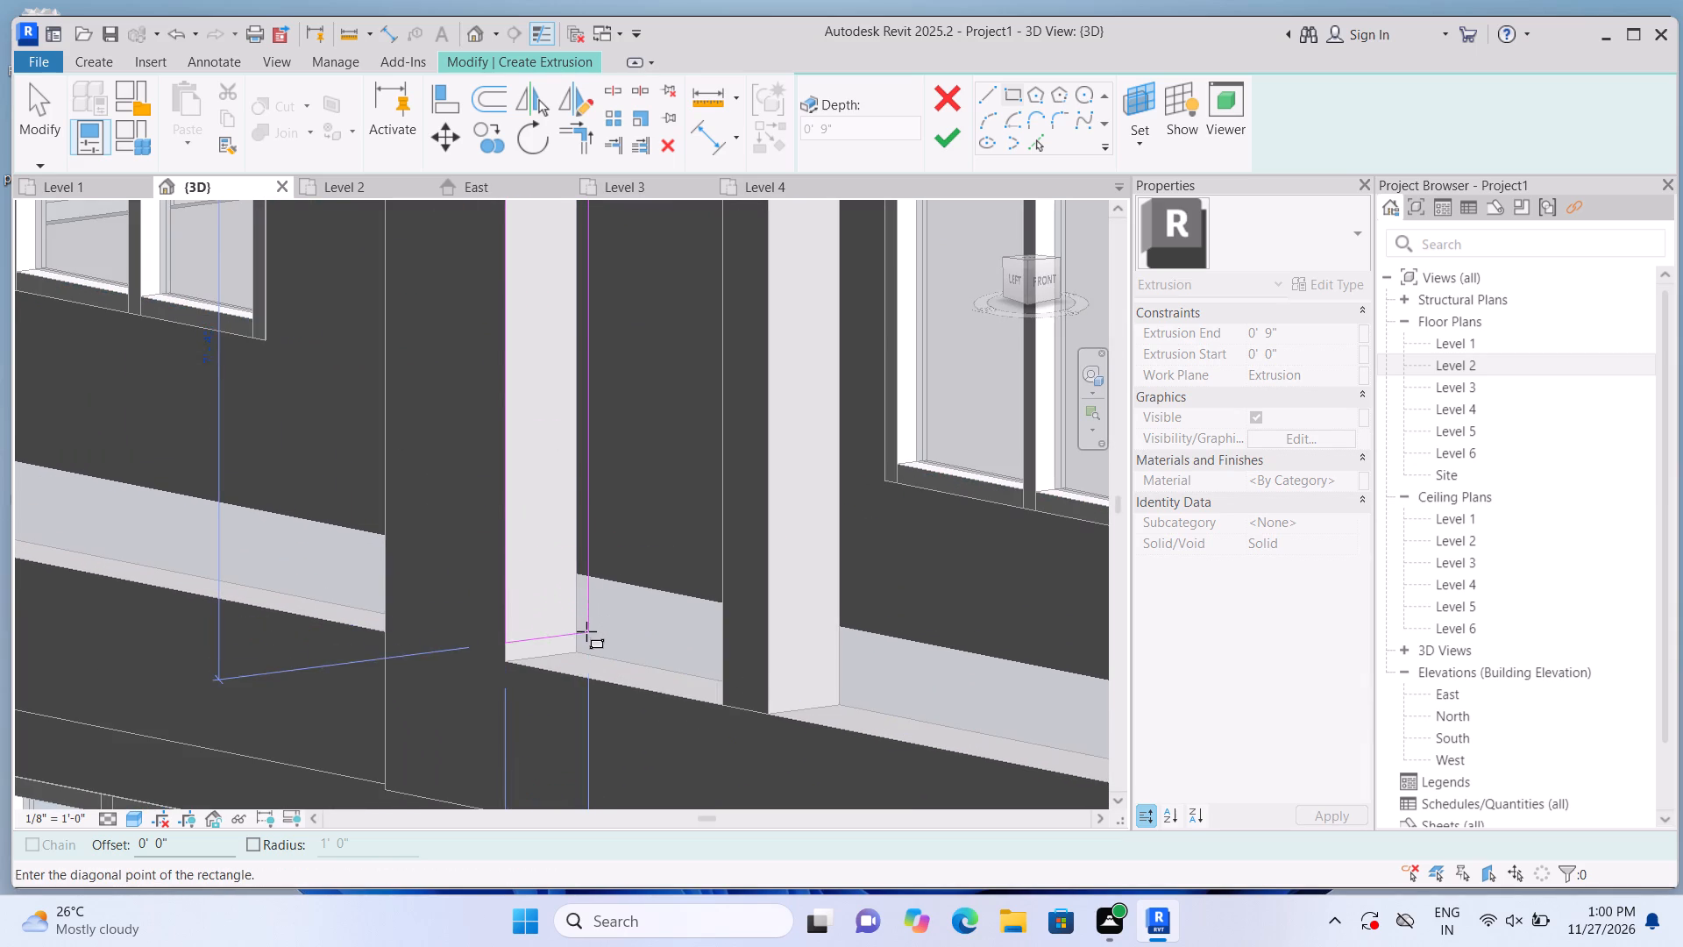
scroll(579, 645, "up", 5)
double_click(582, 651)
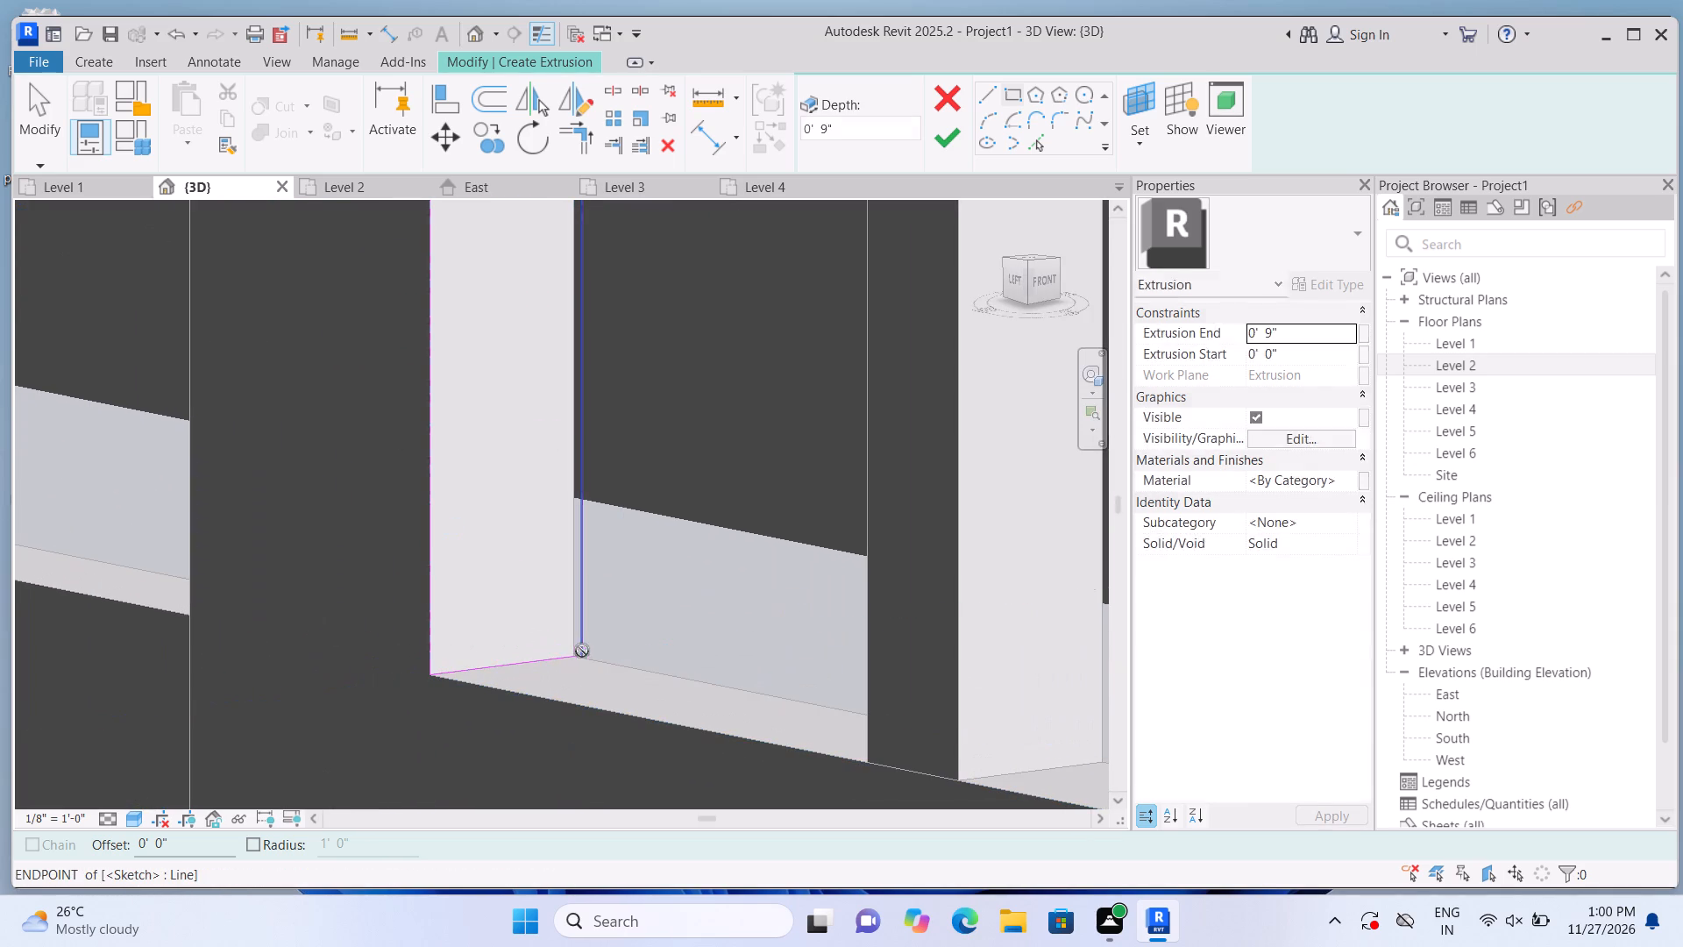
key("Escape")
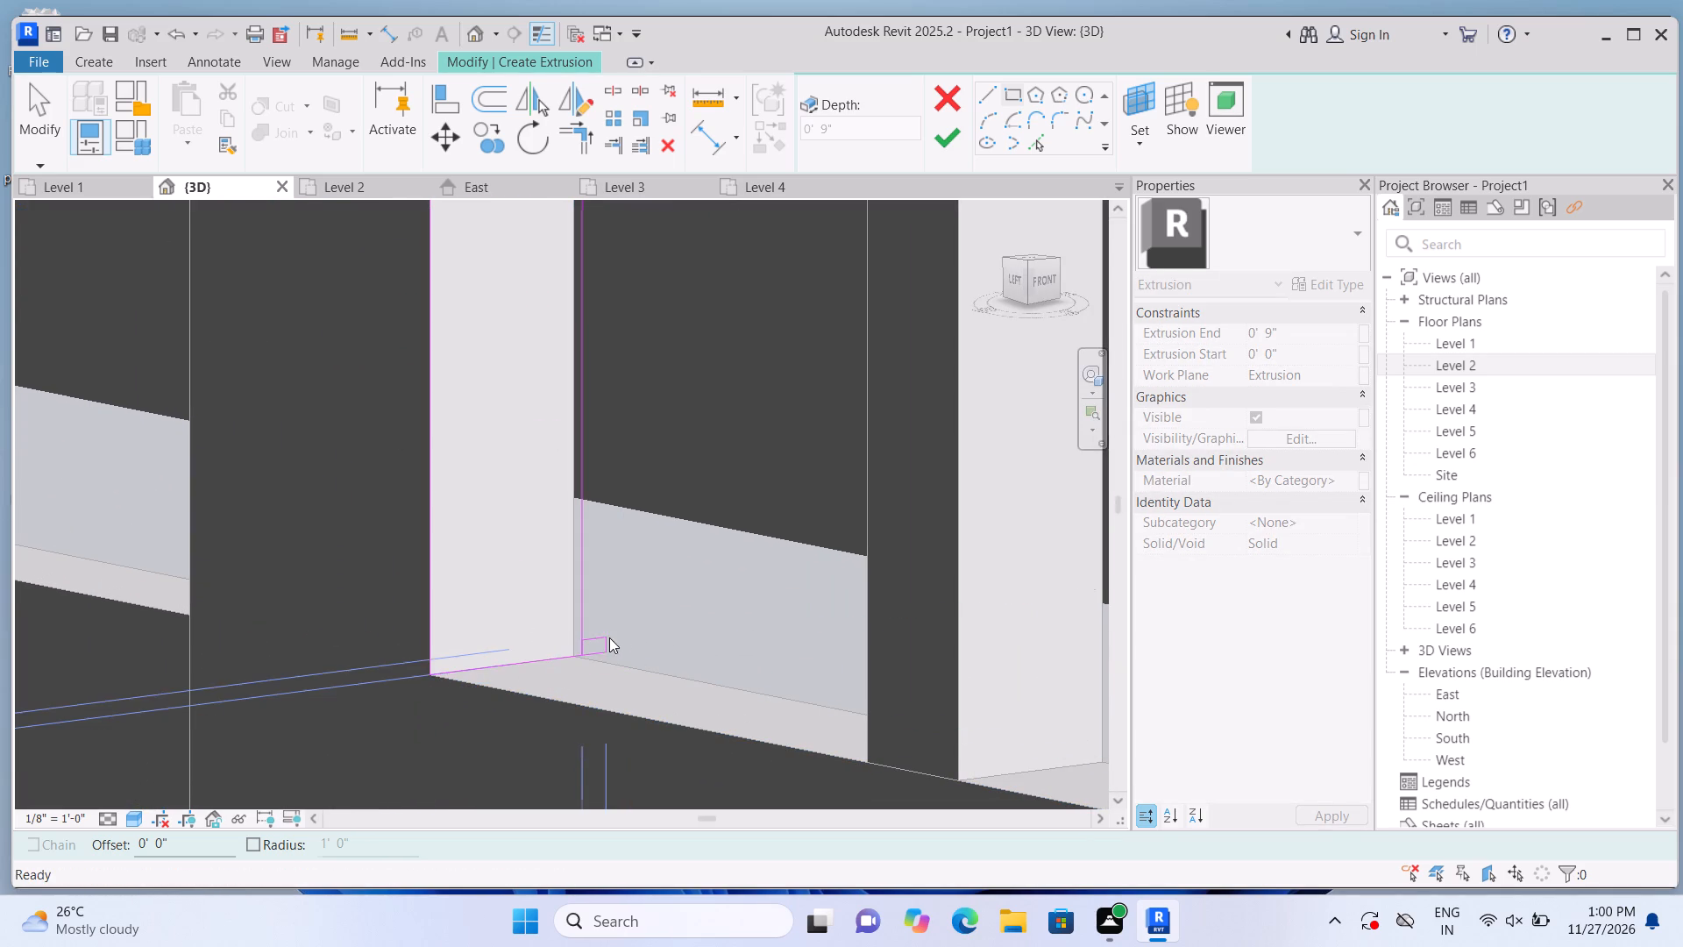
left_click(955, 144)
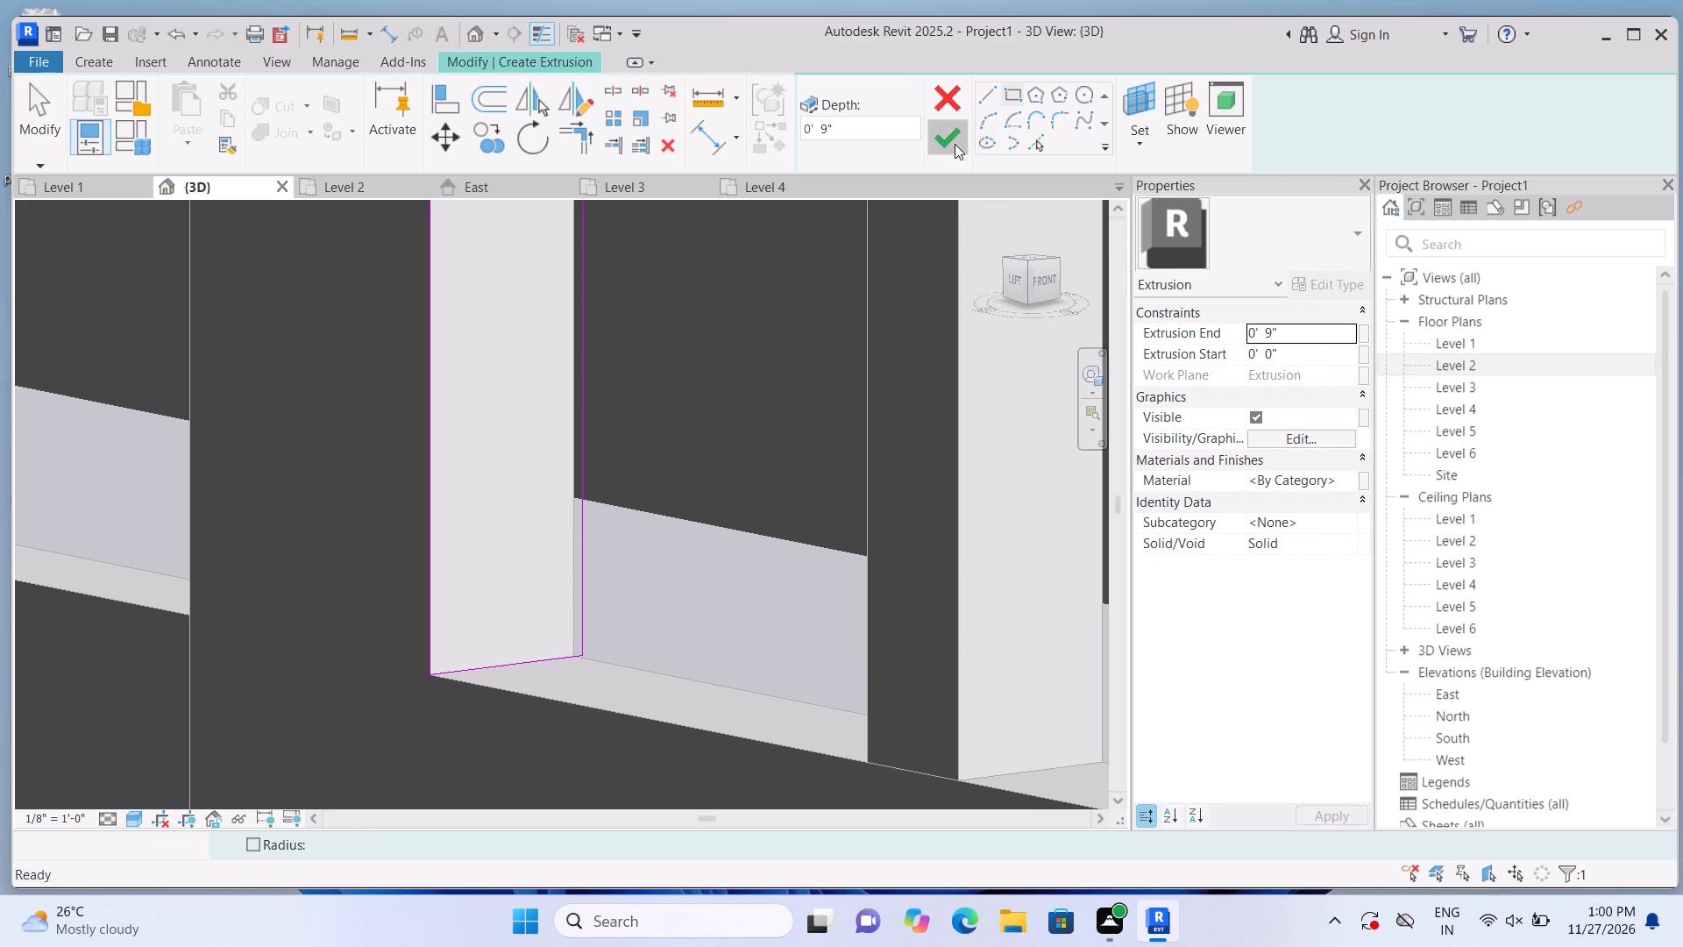
Extend the new extrusion across the opening to the slim post, filling the gap with a panel about 3' 9 1/2" deep.
scroll(674, 461, "down", 9)
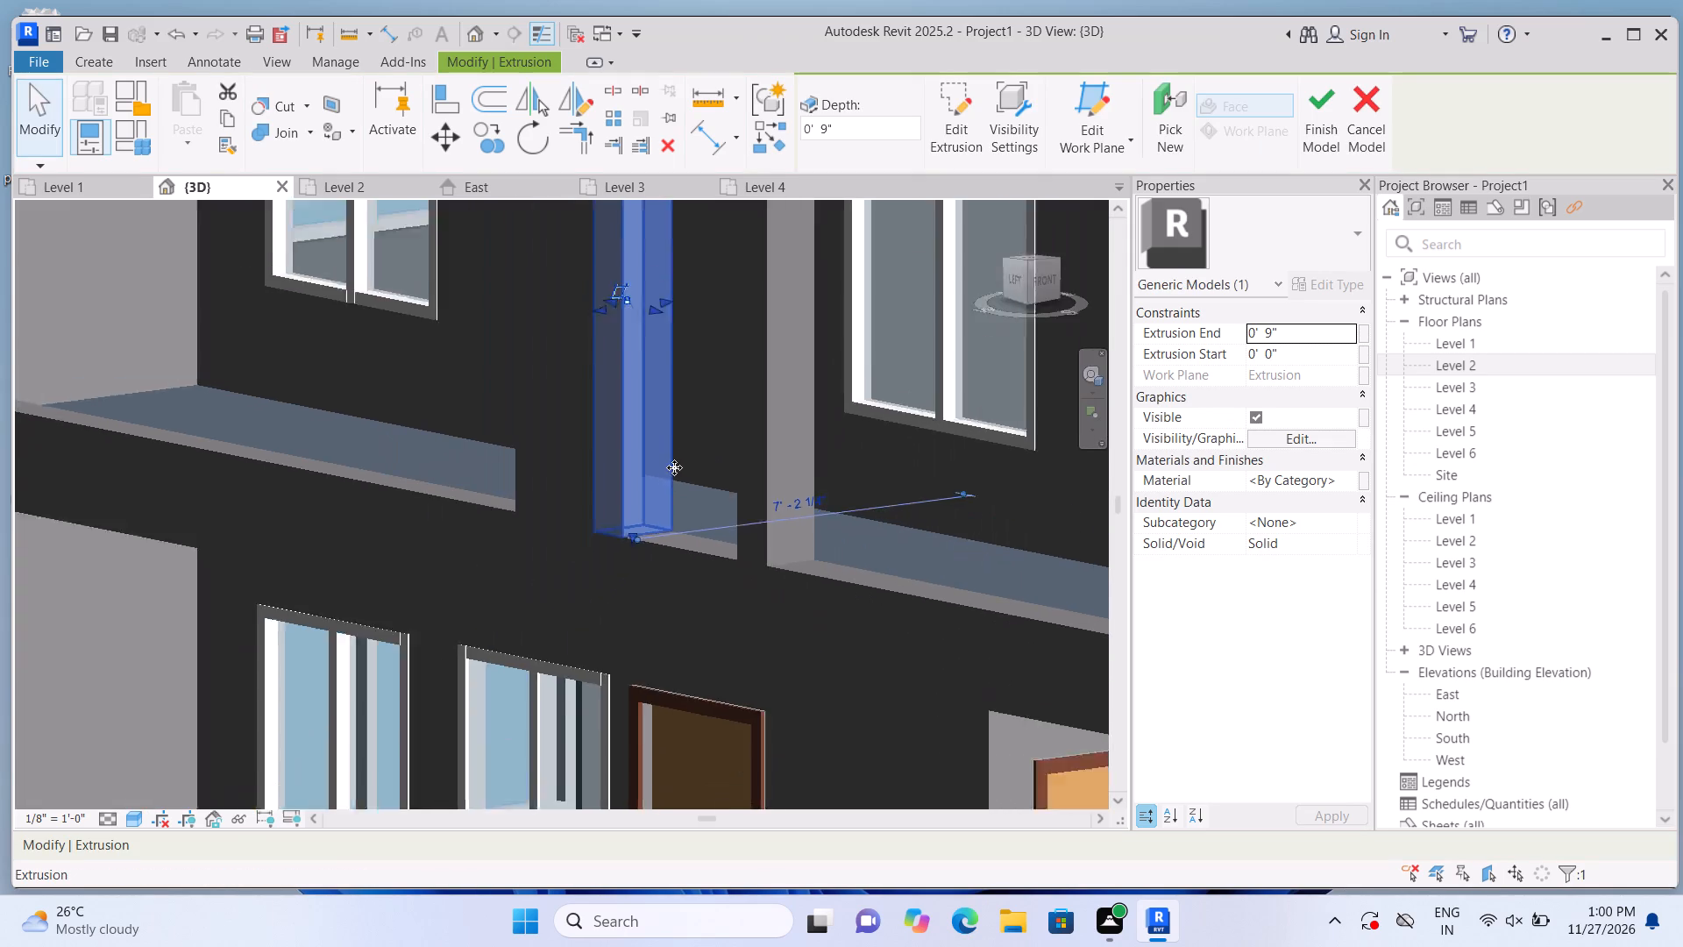
scroll(674, 467, "down", 4)
middle_click_drag(581, 527, 649, 552)
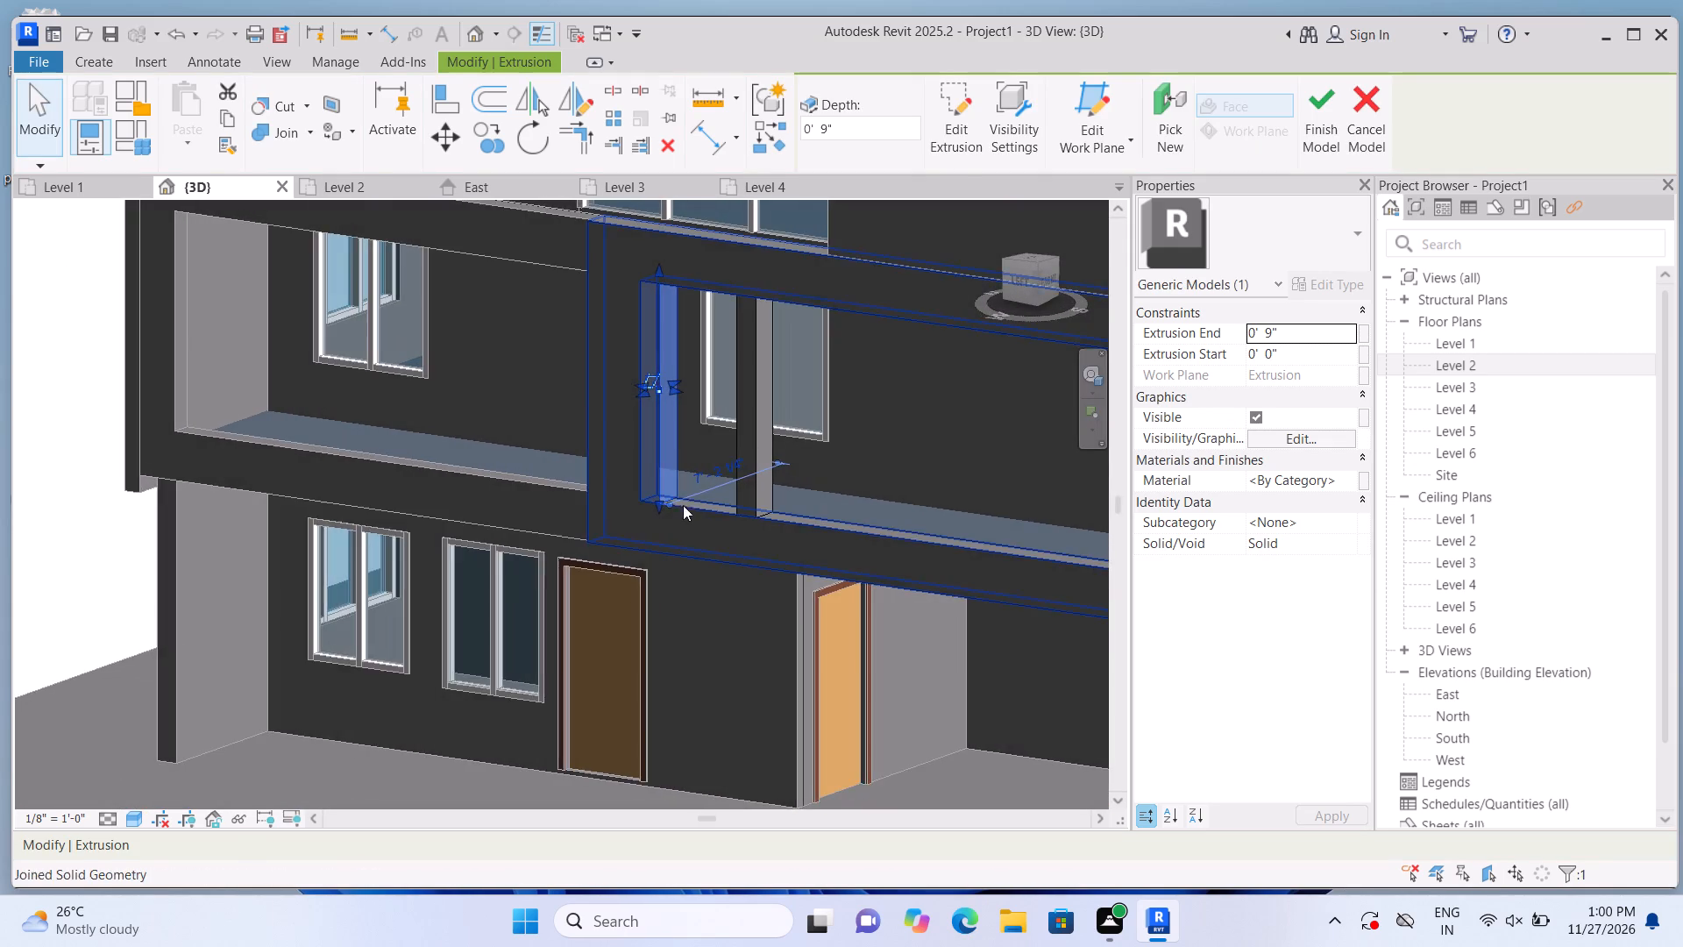
scroll(688, 467, "up", 2)
left_click_drag(662, 357, 749, 381)
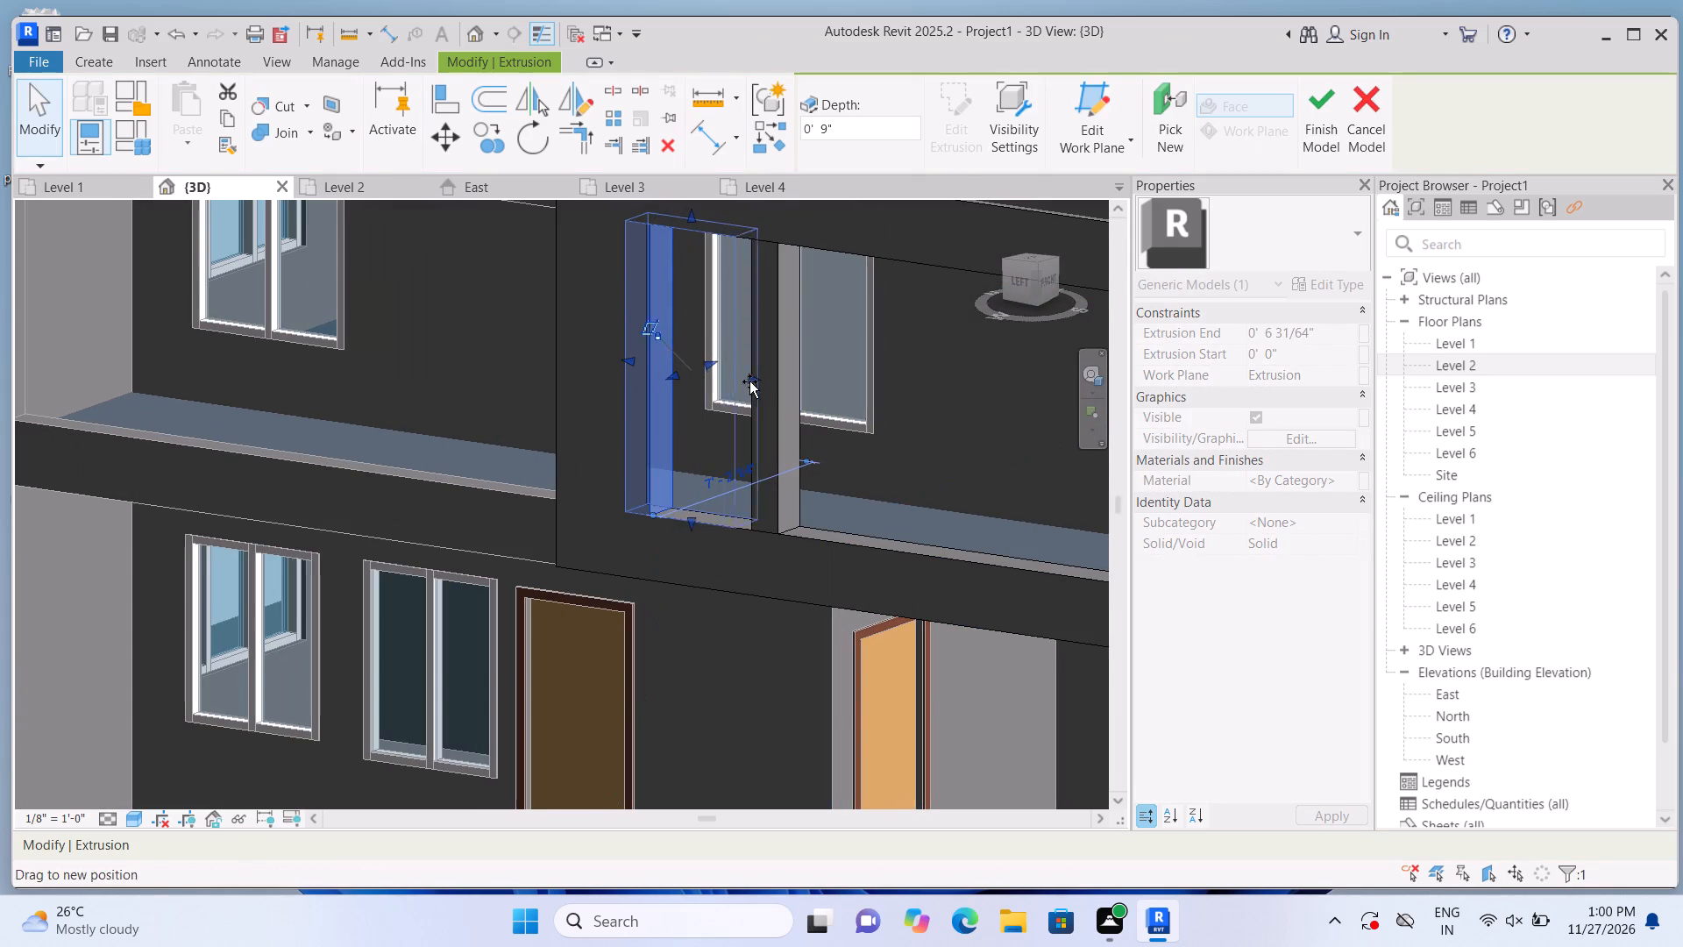
left_click_drag(749, 381, 753, 382)
scroll(724, 423, "down", 6)
middle_click_drag(312, 482, 522, 524, "shift")
scroll(704, 446, "up", 5)
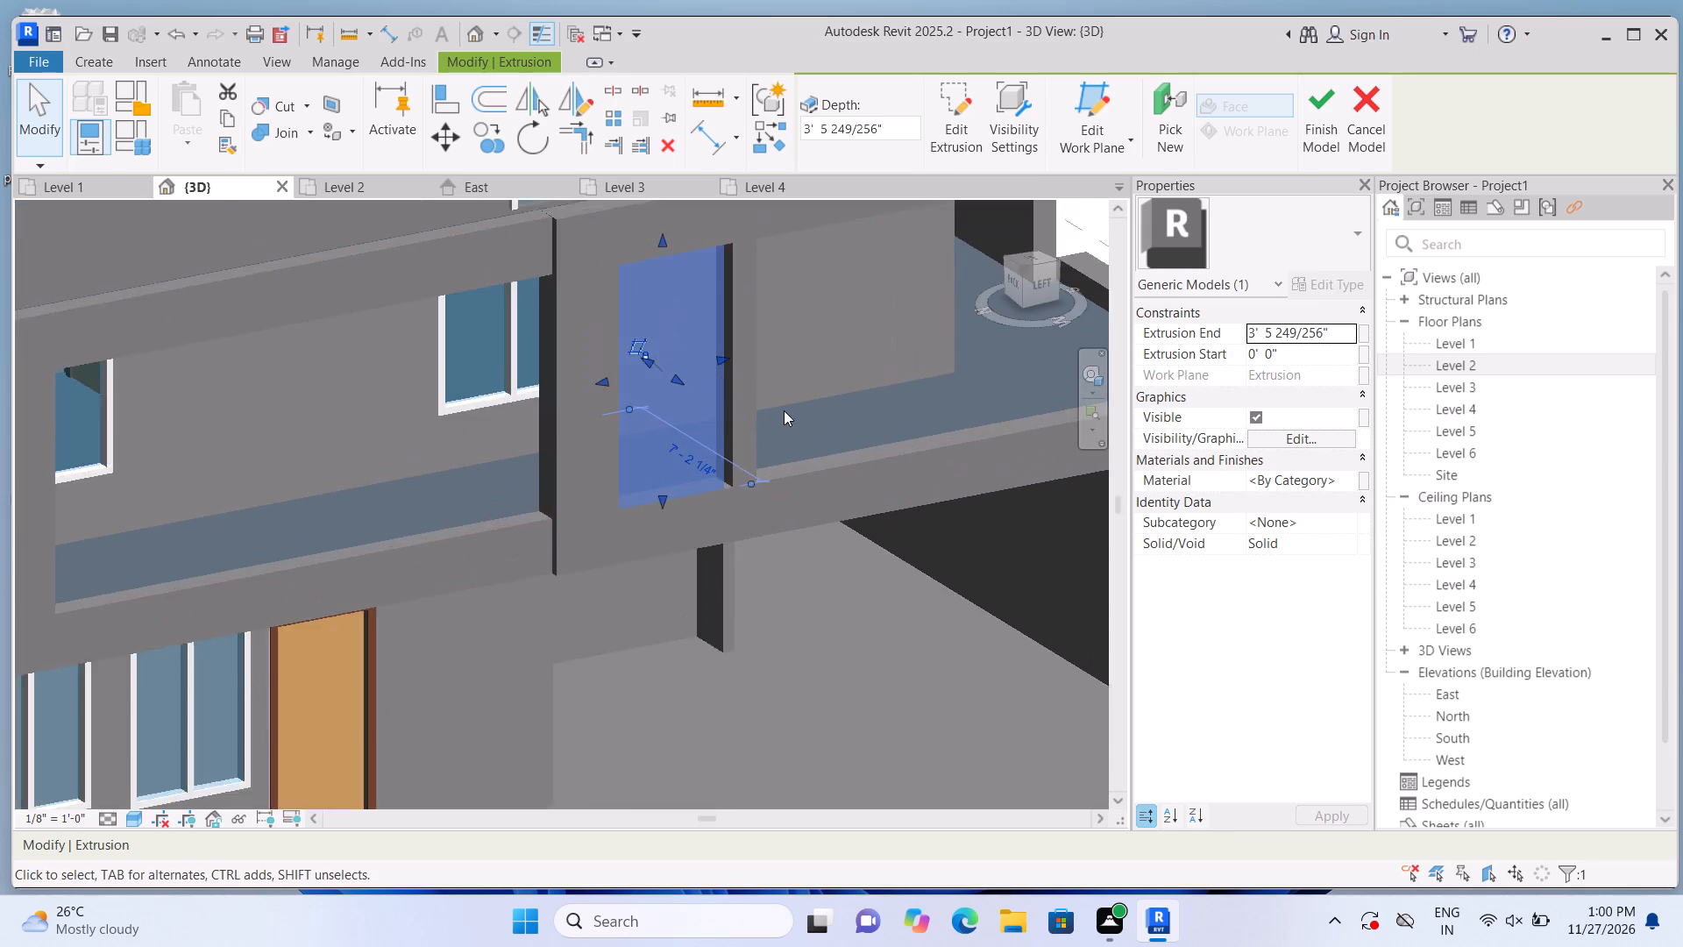
scroll(784, 410, "up", 4)
scroll(681, 329, "down", 6)
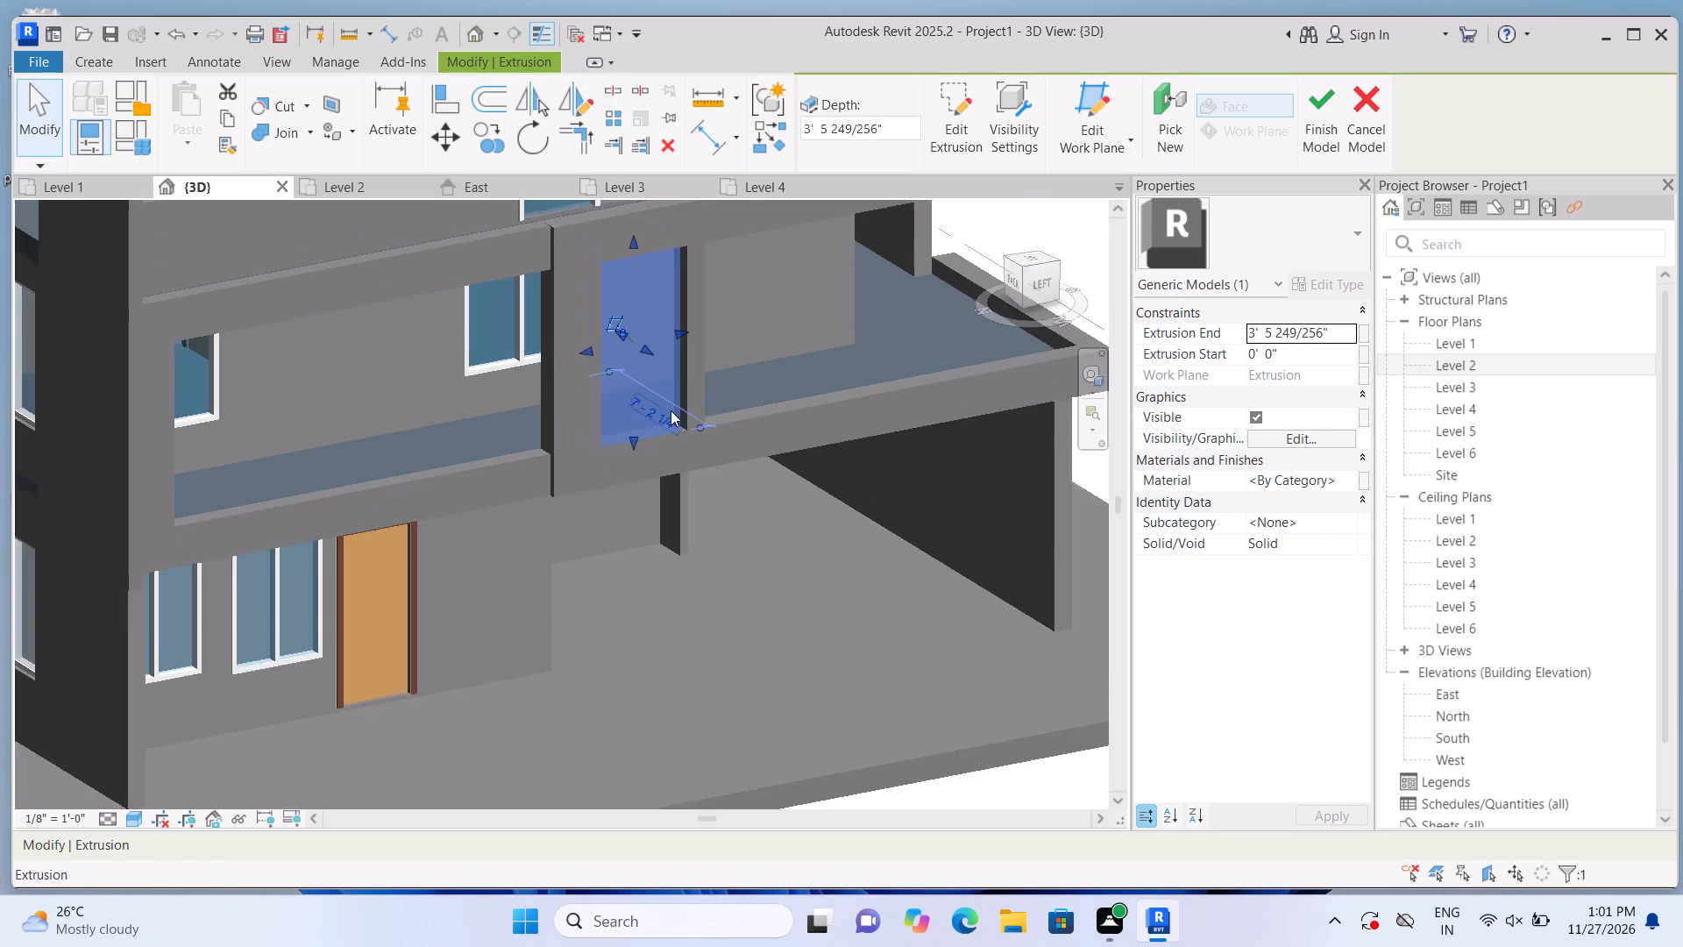
scroll(700, 348, "up", 2)
left_click_drag(670, 331, 682, 330)
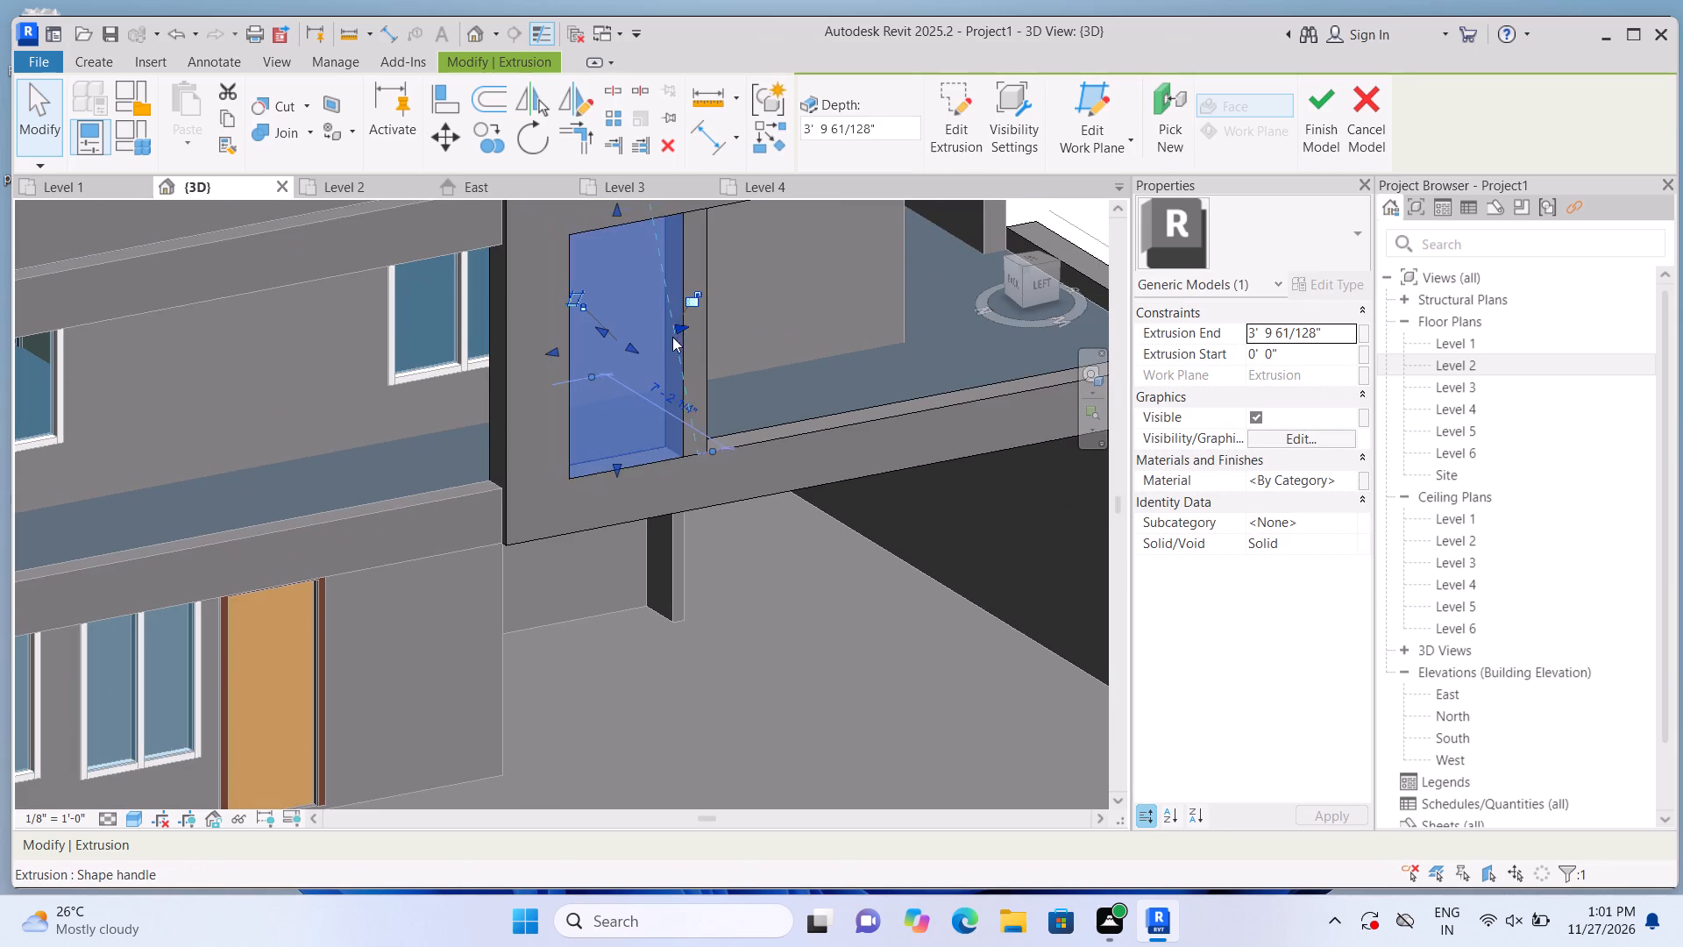
scroll(672, 339, "down", 5)
left_click(939, 274)
Examine the balcony frame's infill panel and slim post, and the frame's open side return, from around the house's front corner.
scroll(939, 274, "up", 1)
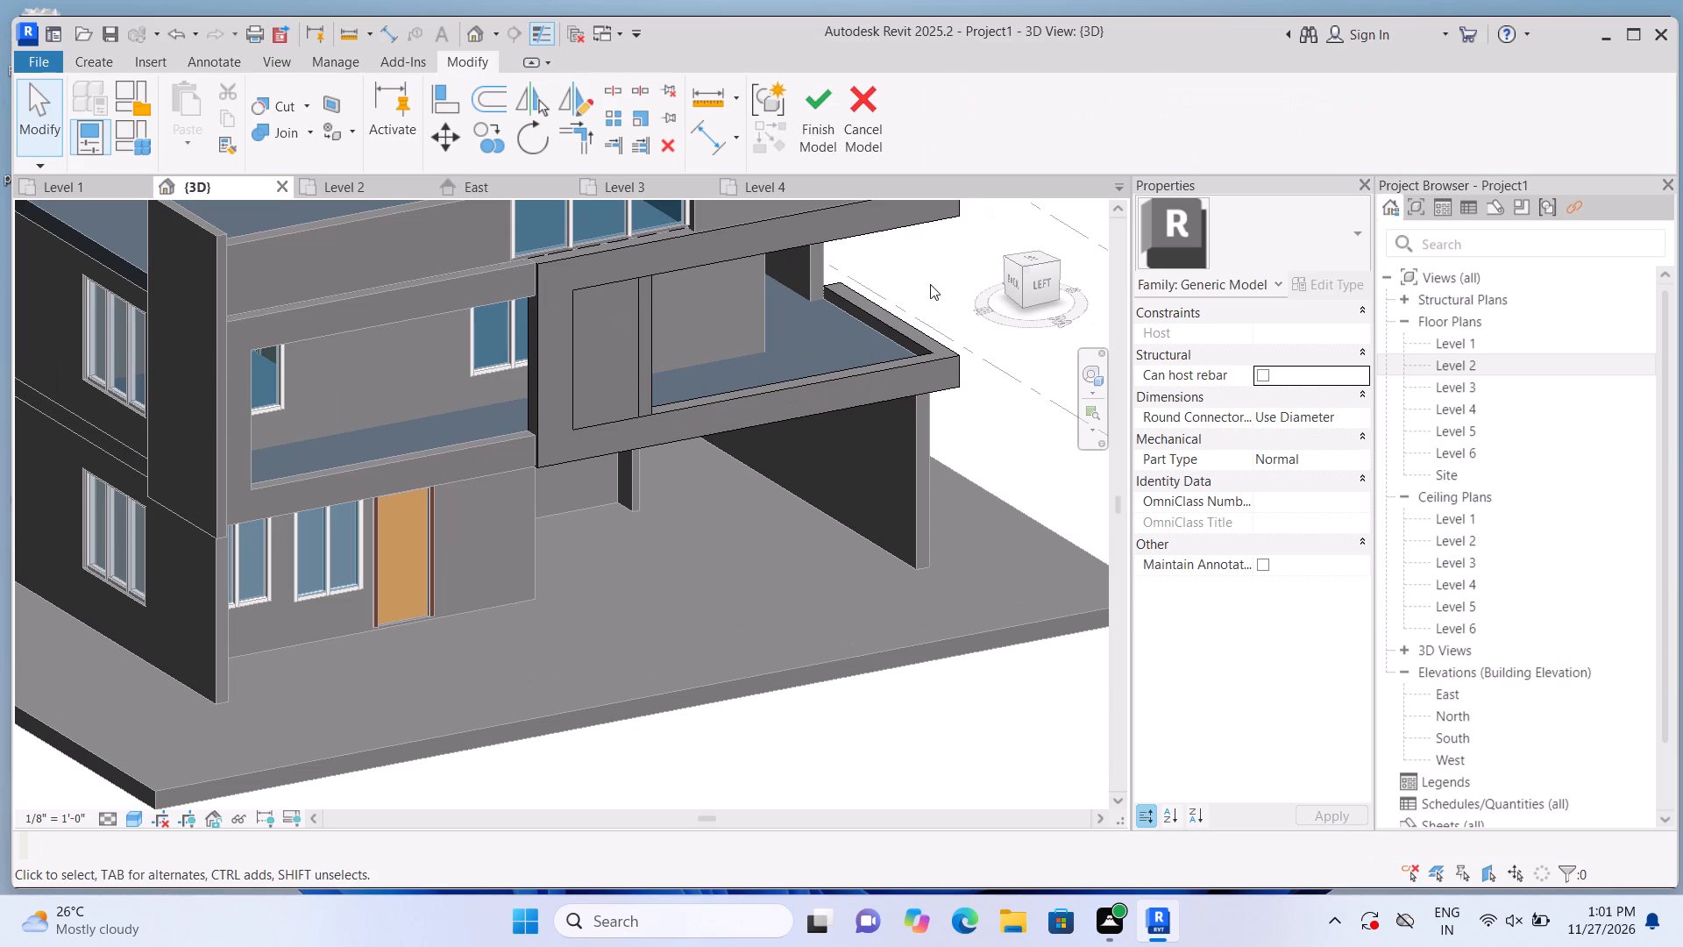
scroll(716, 344, "down", 2)
middle_click_drag(754, 352, 497, 399)
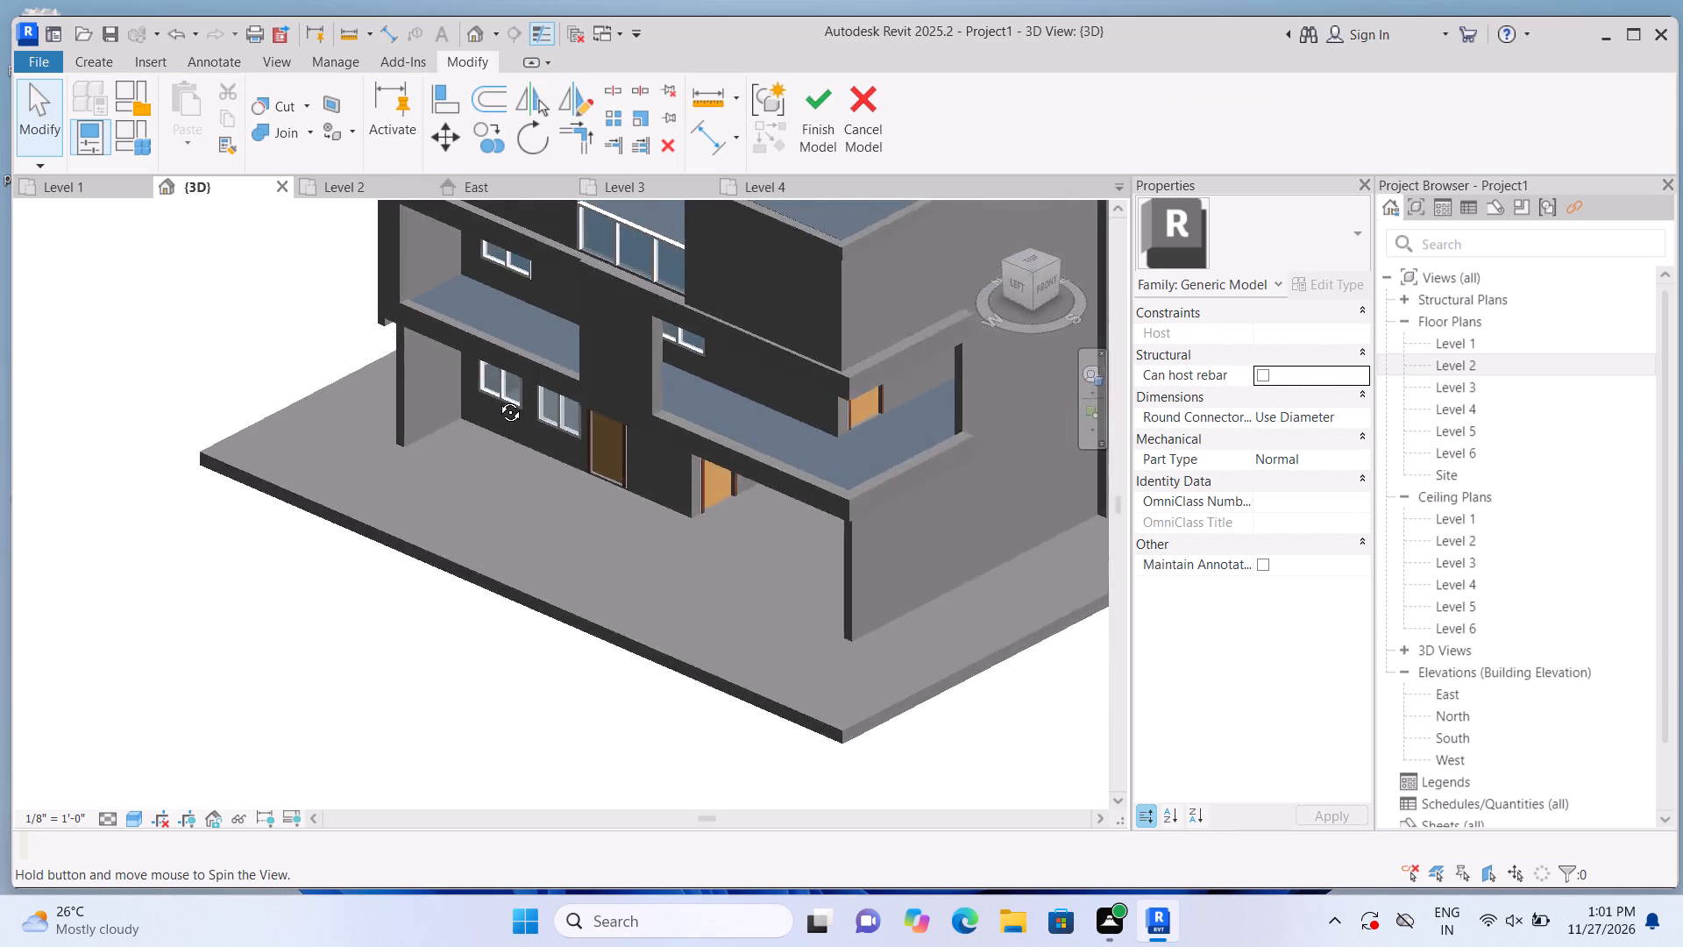
middle_click_drag(497, 399, 302, 284)
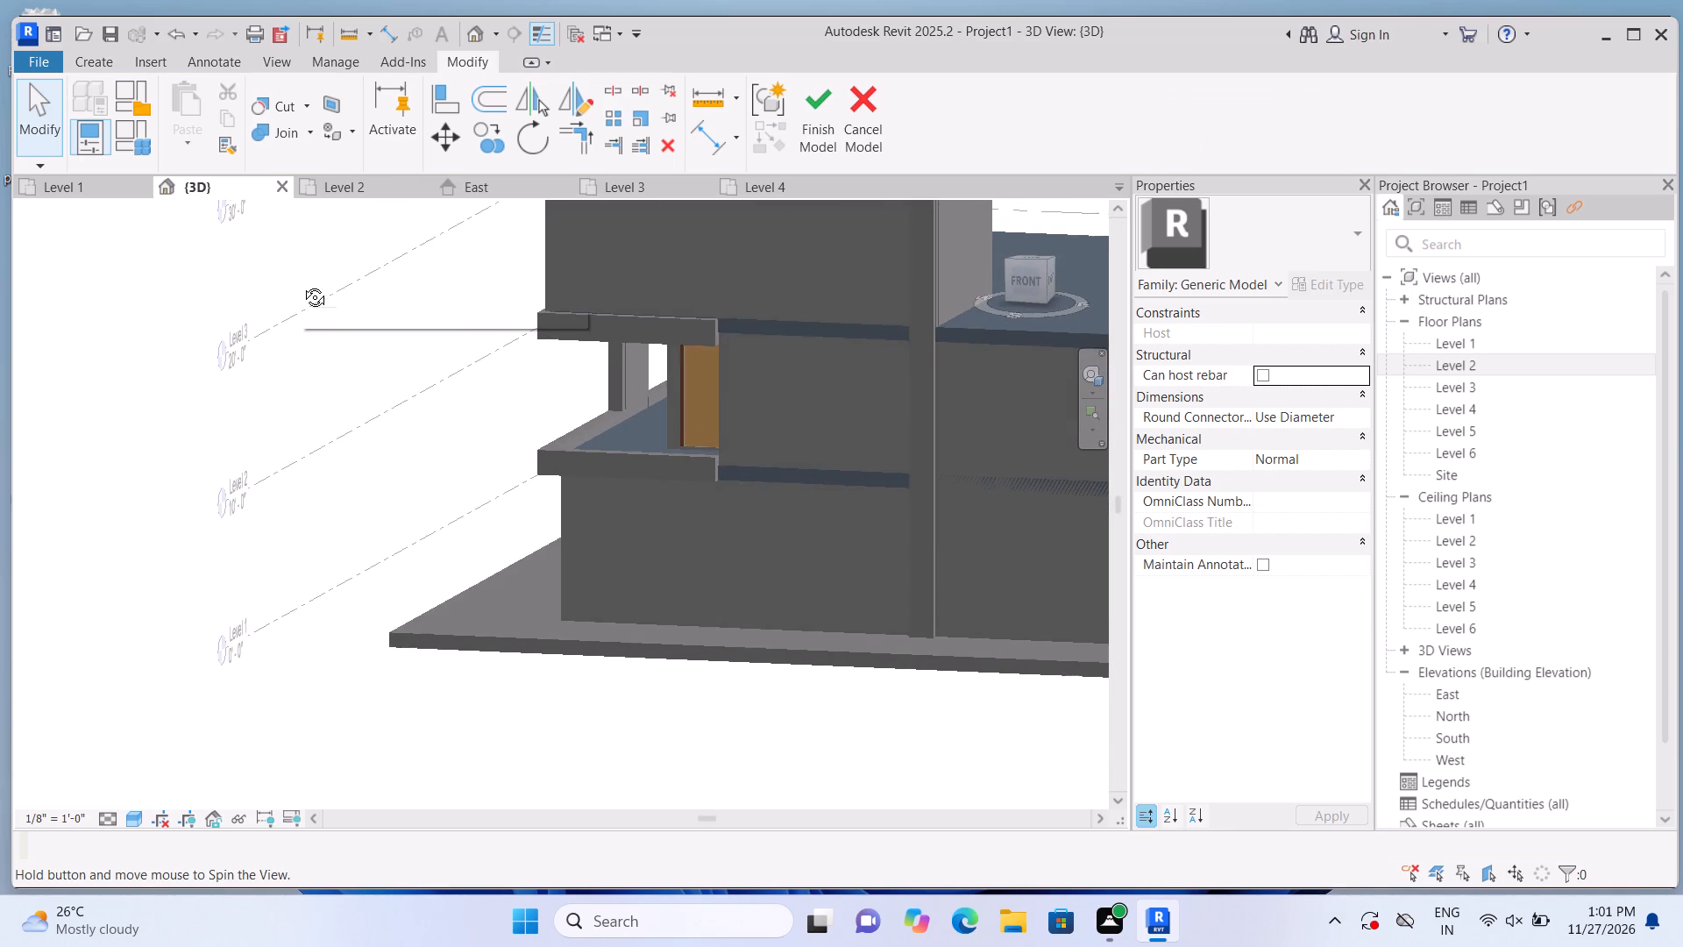
middle_click_drag(302, 284, 647, 321)
scroll(678, 360, "up", 1)
middle_click_drag(687, 422, 513, 430)
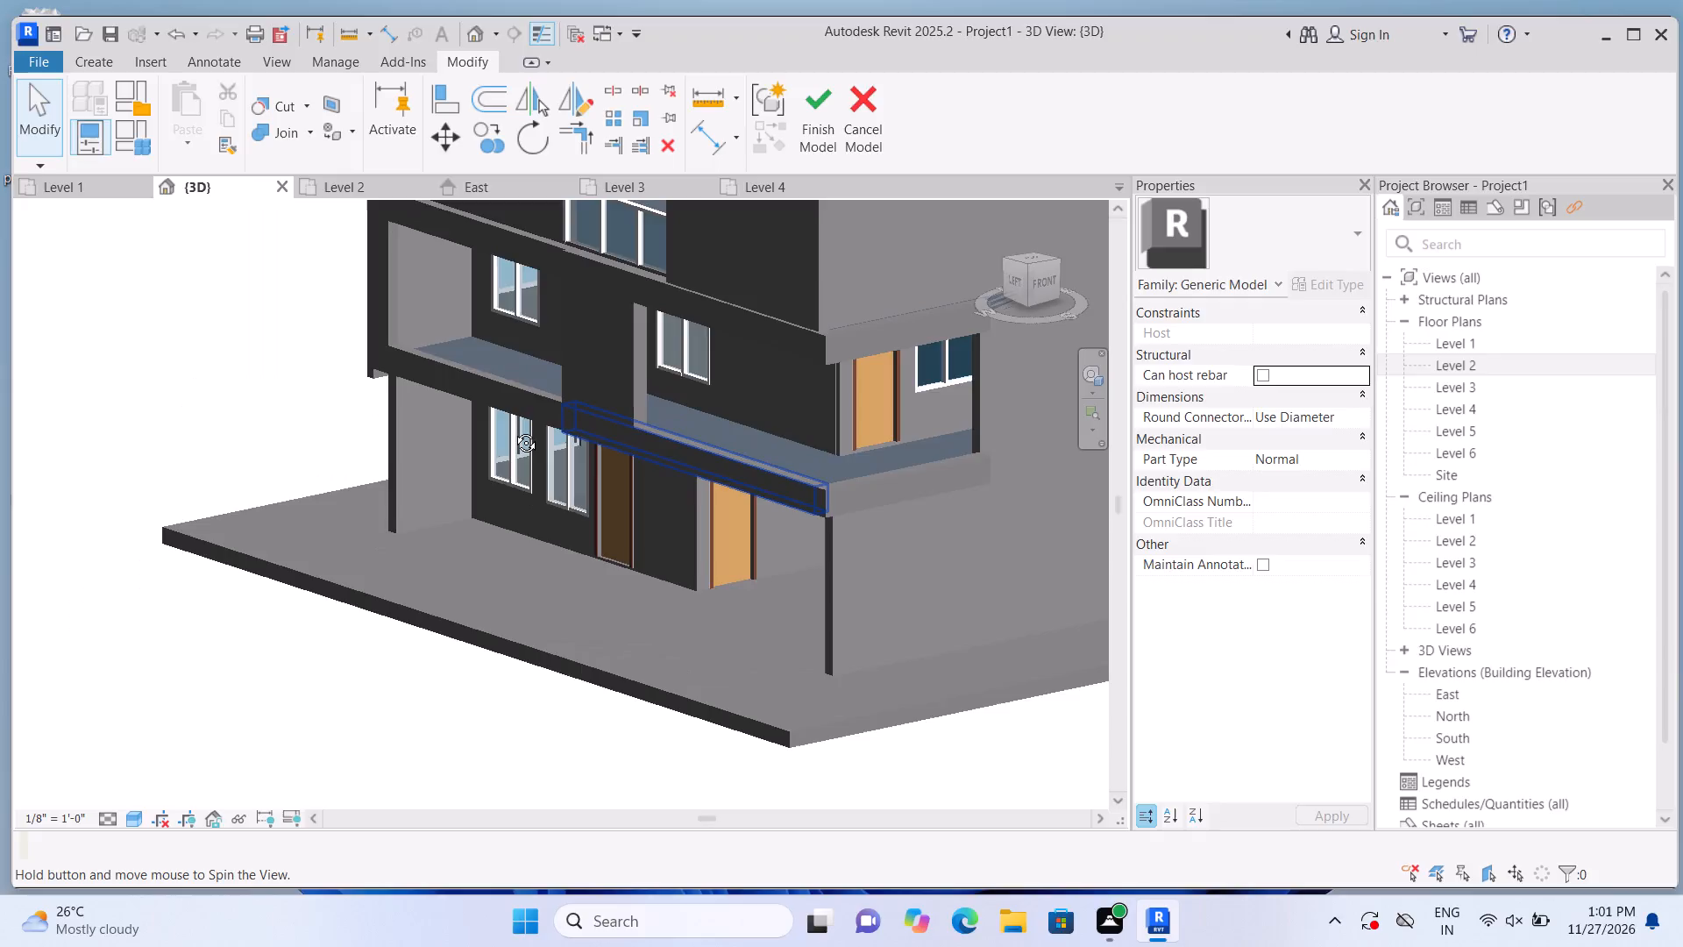
middle_click_drag(513, 430, 540, 443)
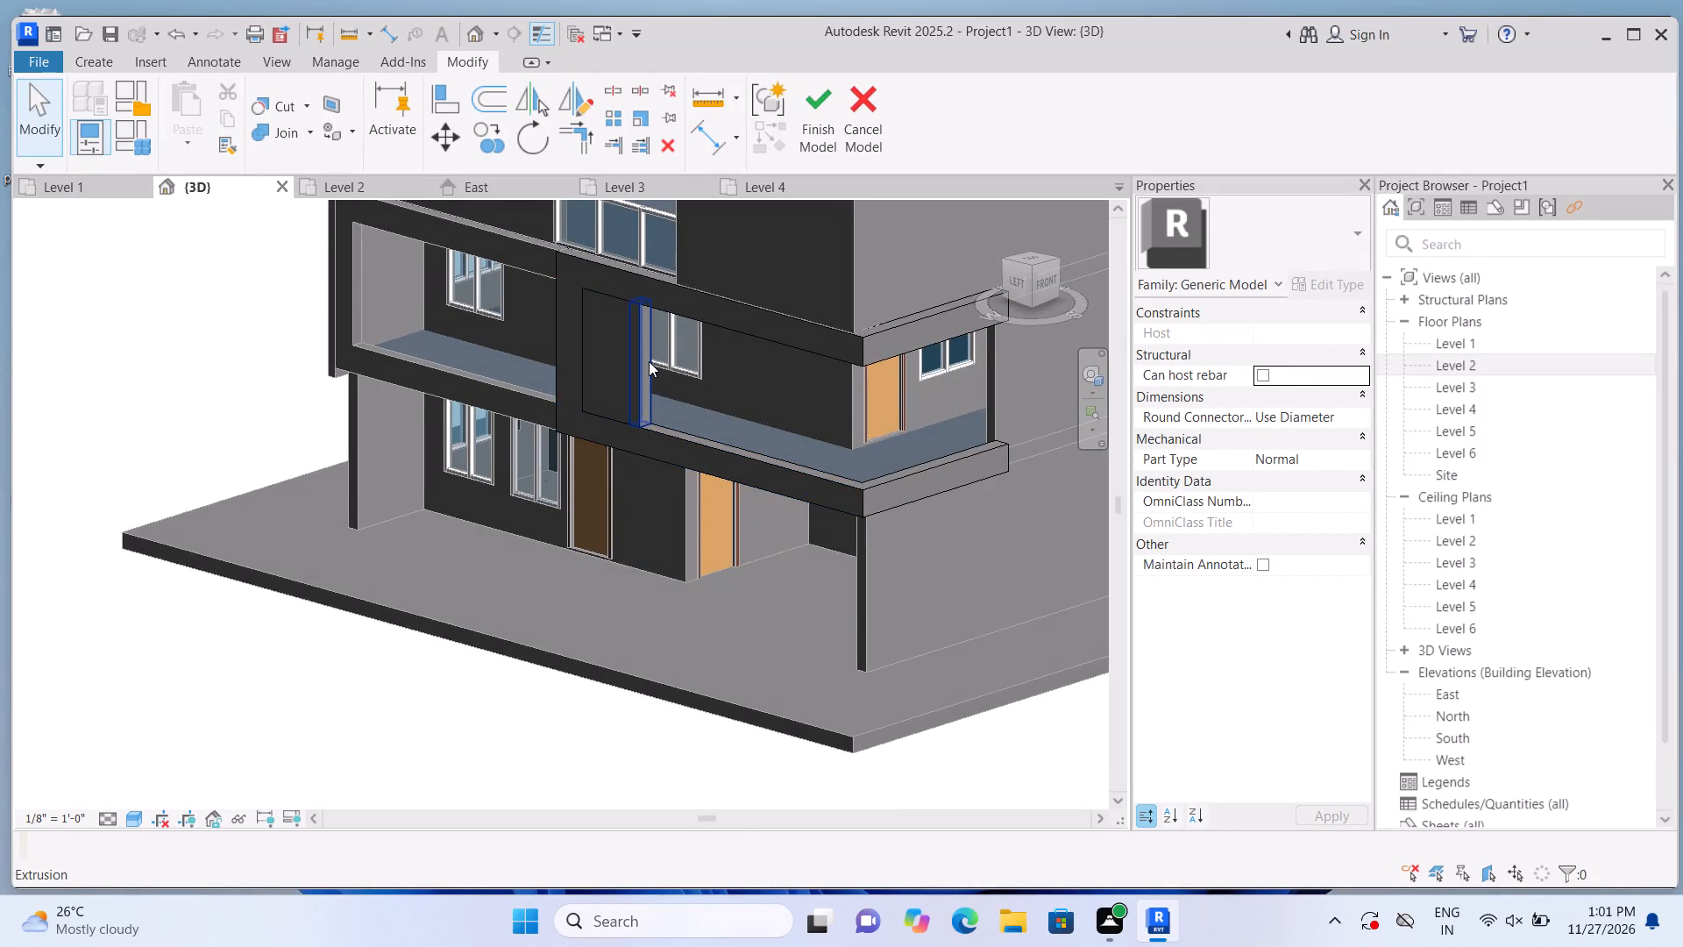
scroll(649, 361, "up", 2)
scroll(621, 394, "down", 5)
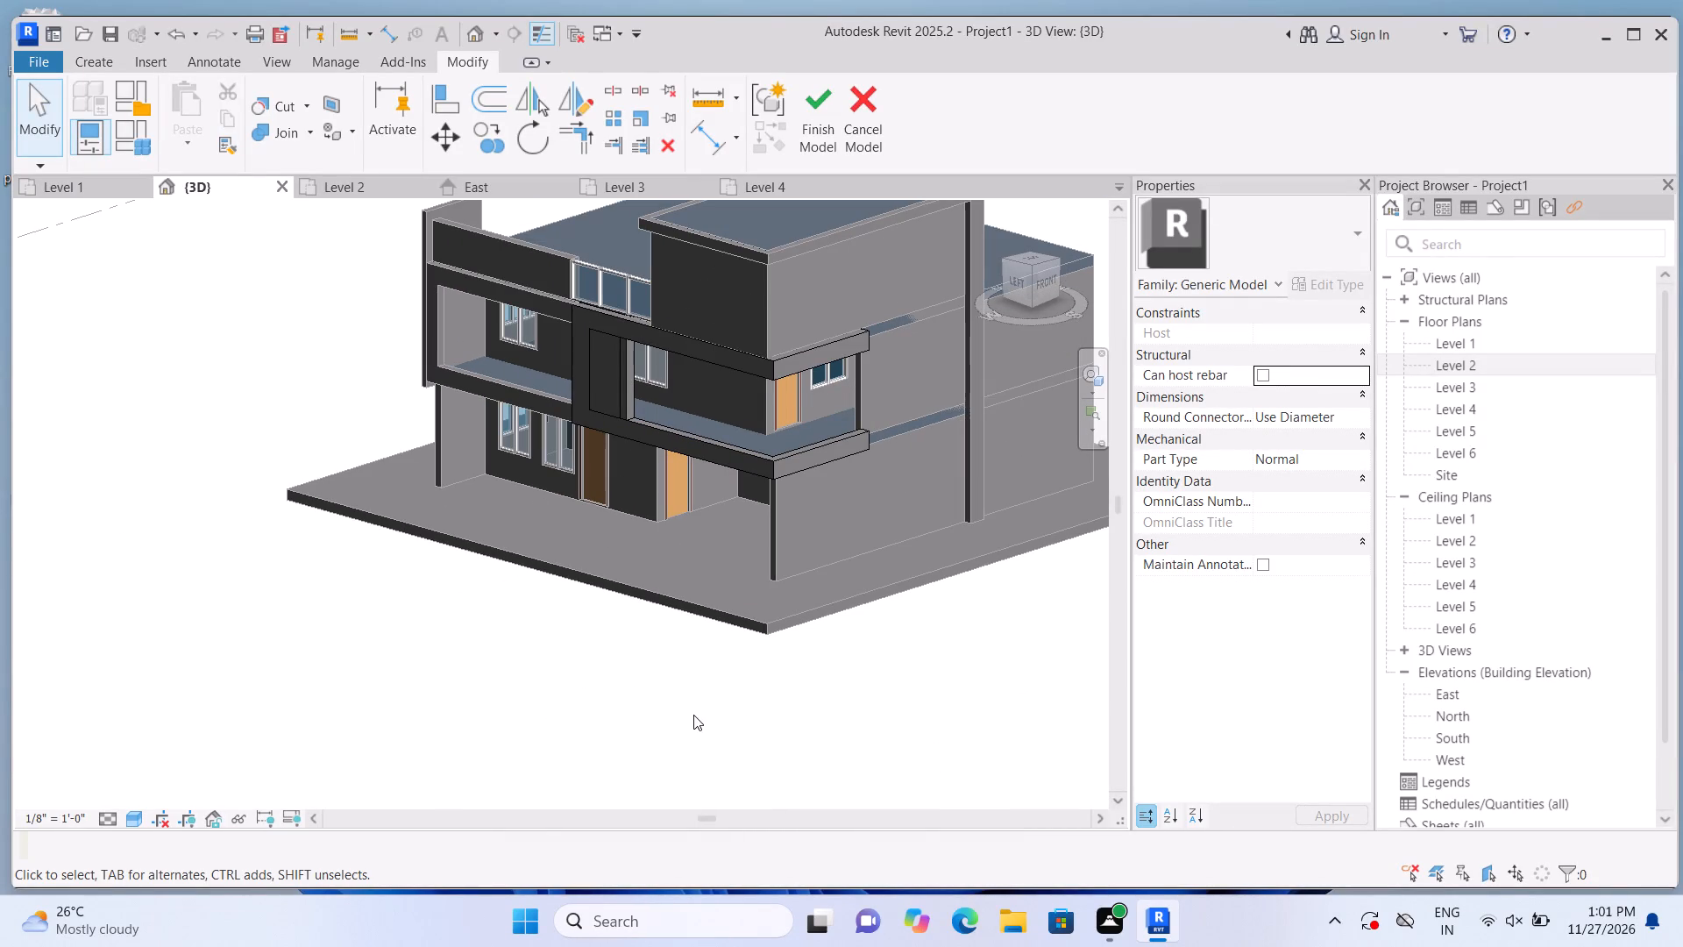
middle_click_drag(710, 704, 686, 733, "shift")
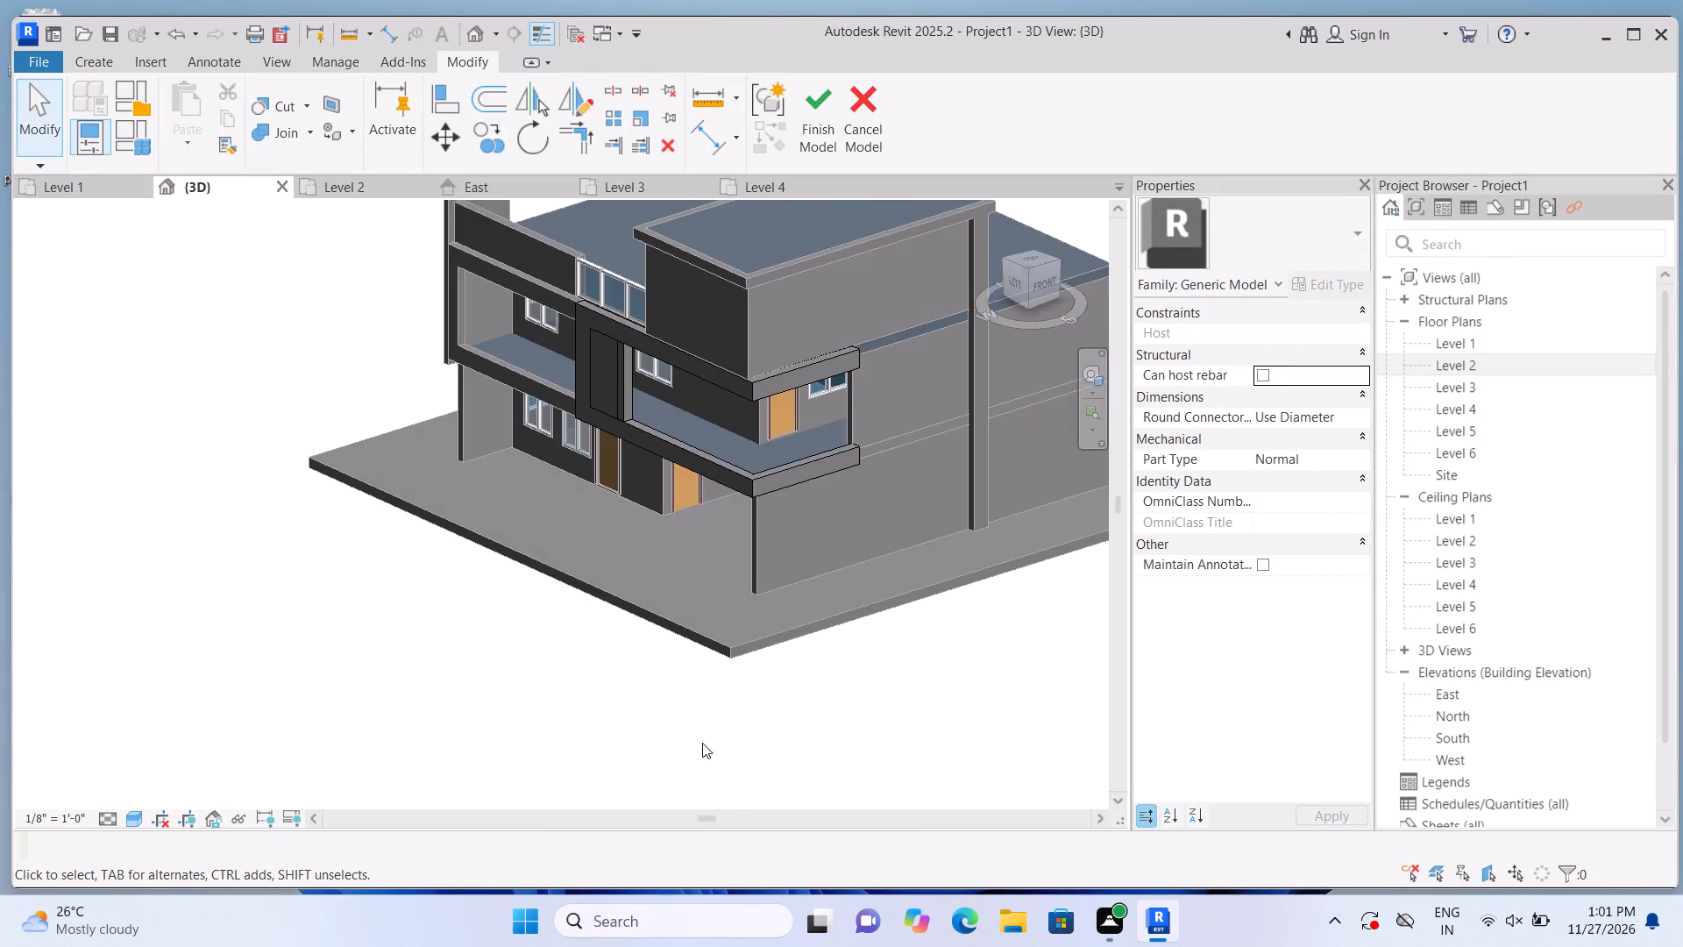
scroll(889, 522, "up", 2)
middle_click_drag(818, 584, 856, 580)
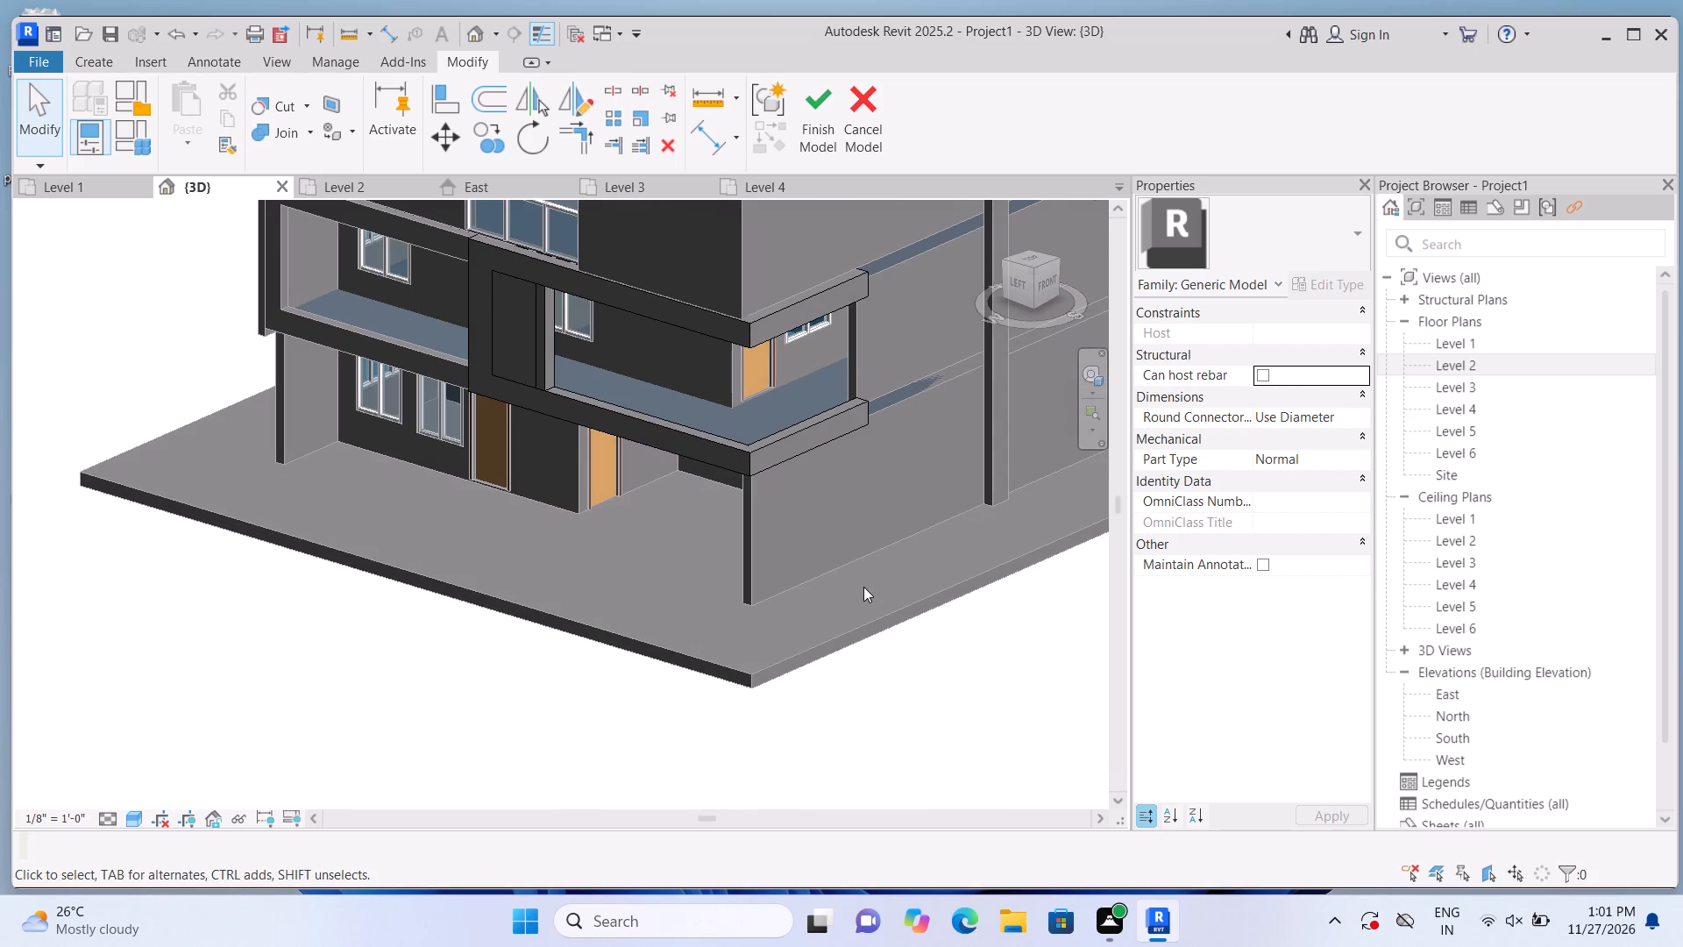
scroll(926, 533, "up", 1)
middle_click_drag(913, 431, 895, 441)
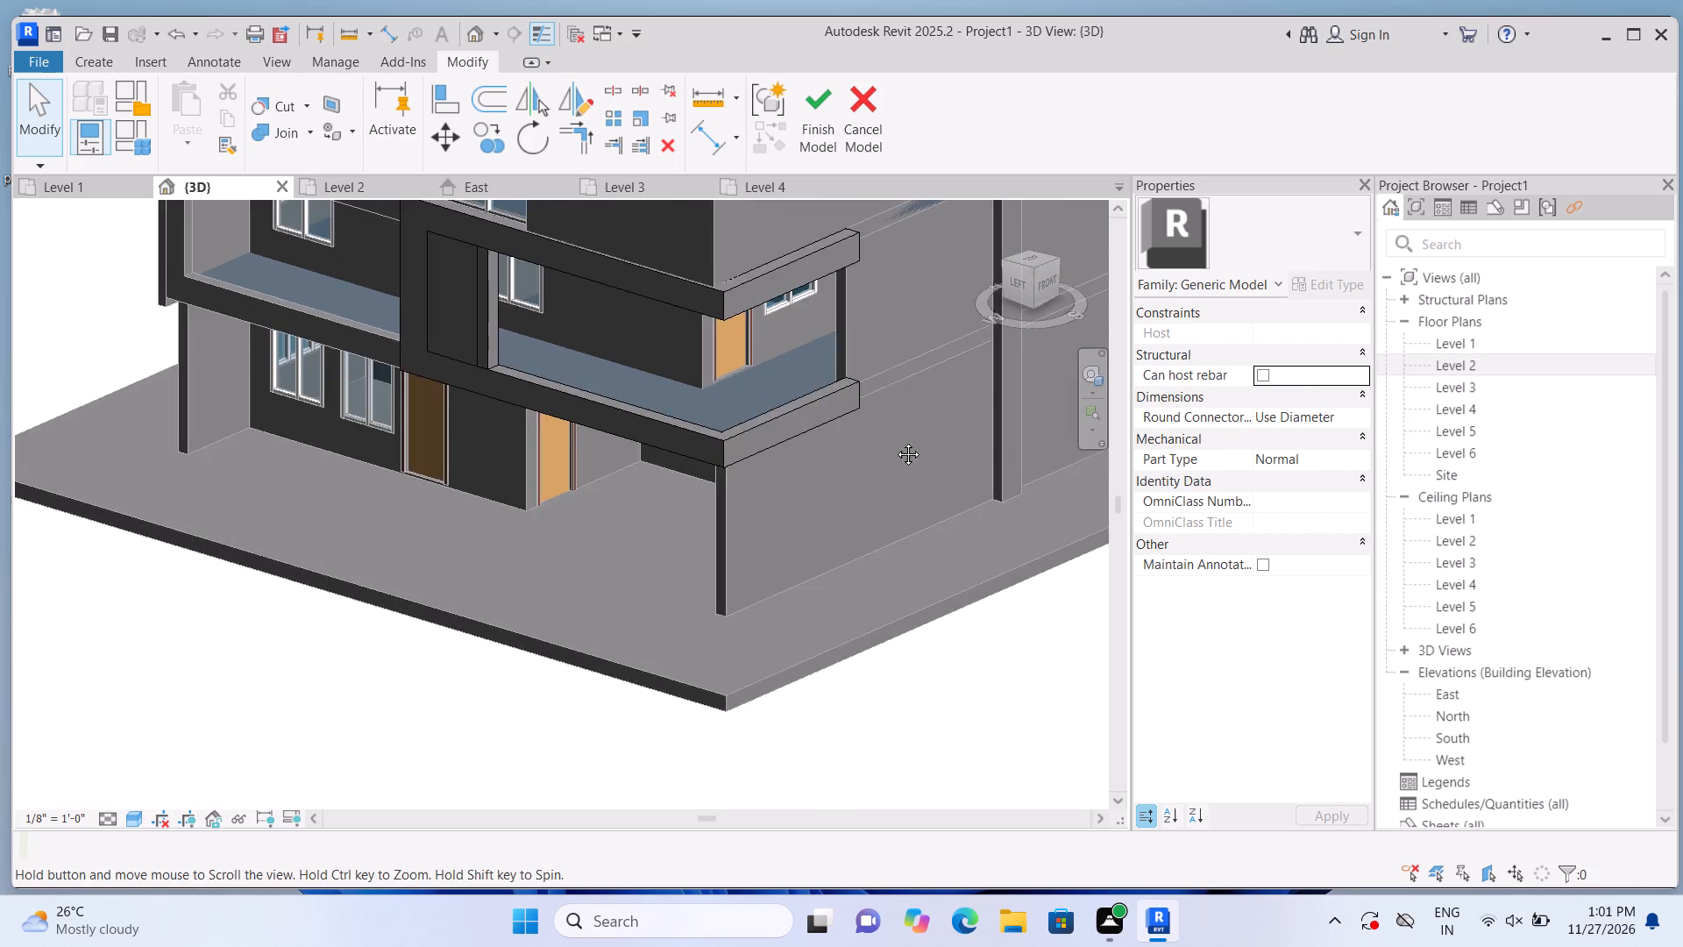
middle_click_drag(895, 441, 765, 553)
On the top face of the balcony's lower side beam, sketch a rectangle about 1' by 1' 9 3/4" at its far end and complete a 9" extrusion.
scroll(779, 488, "up", 3)
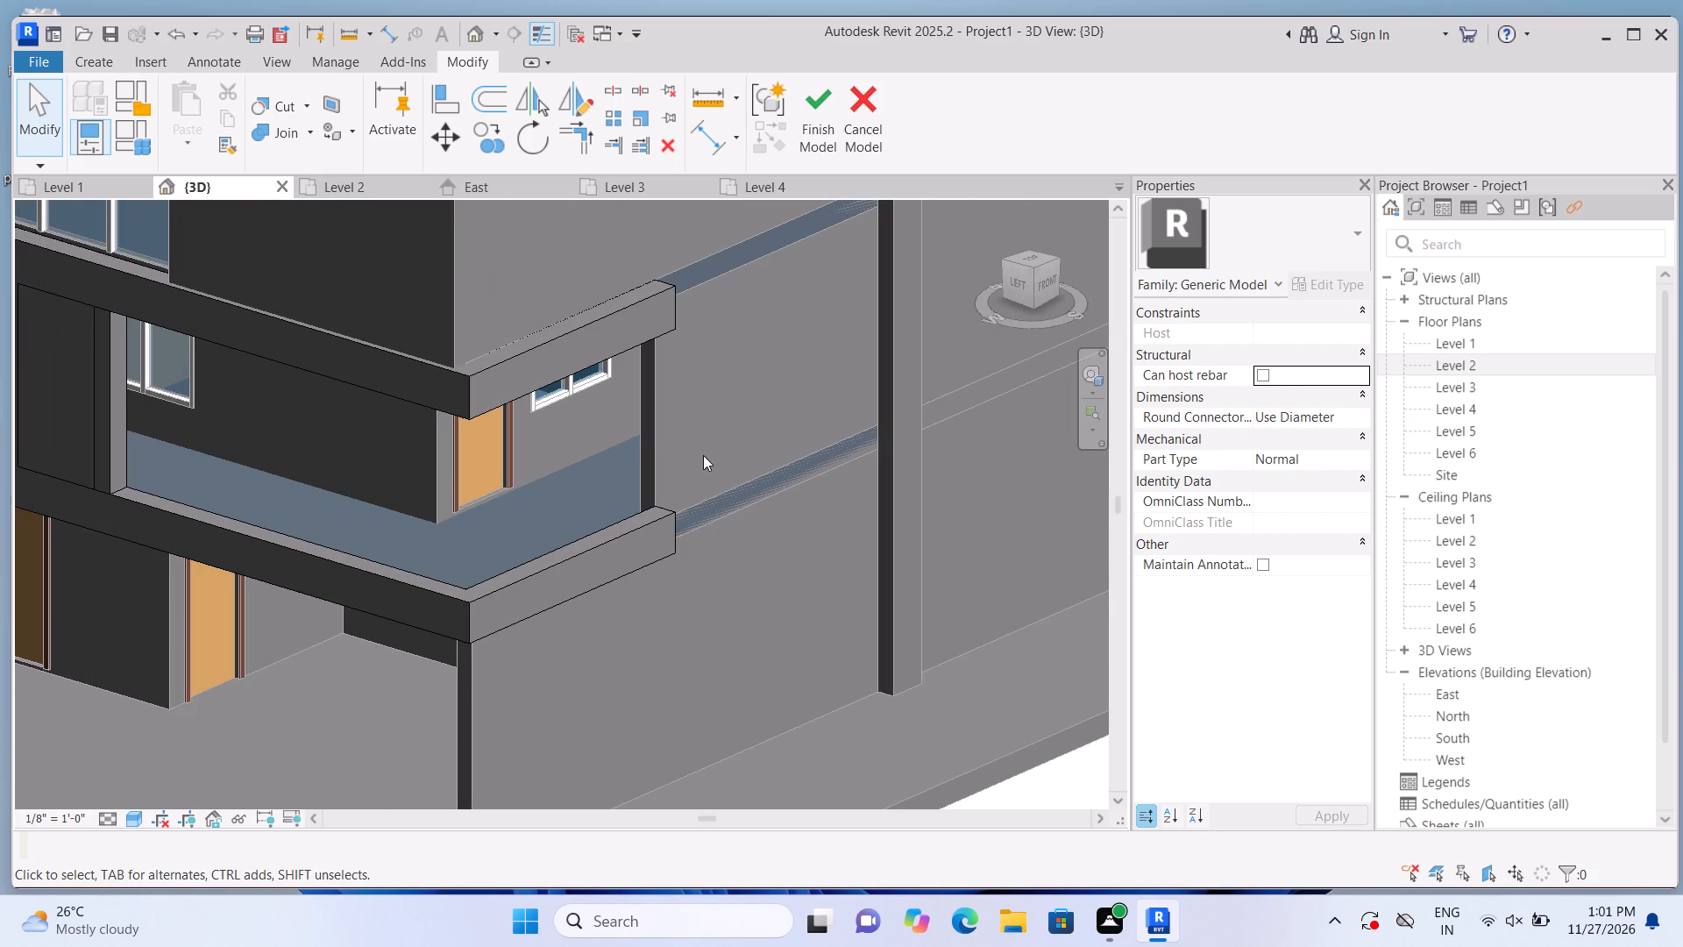
left_click(96, 65)
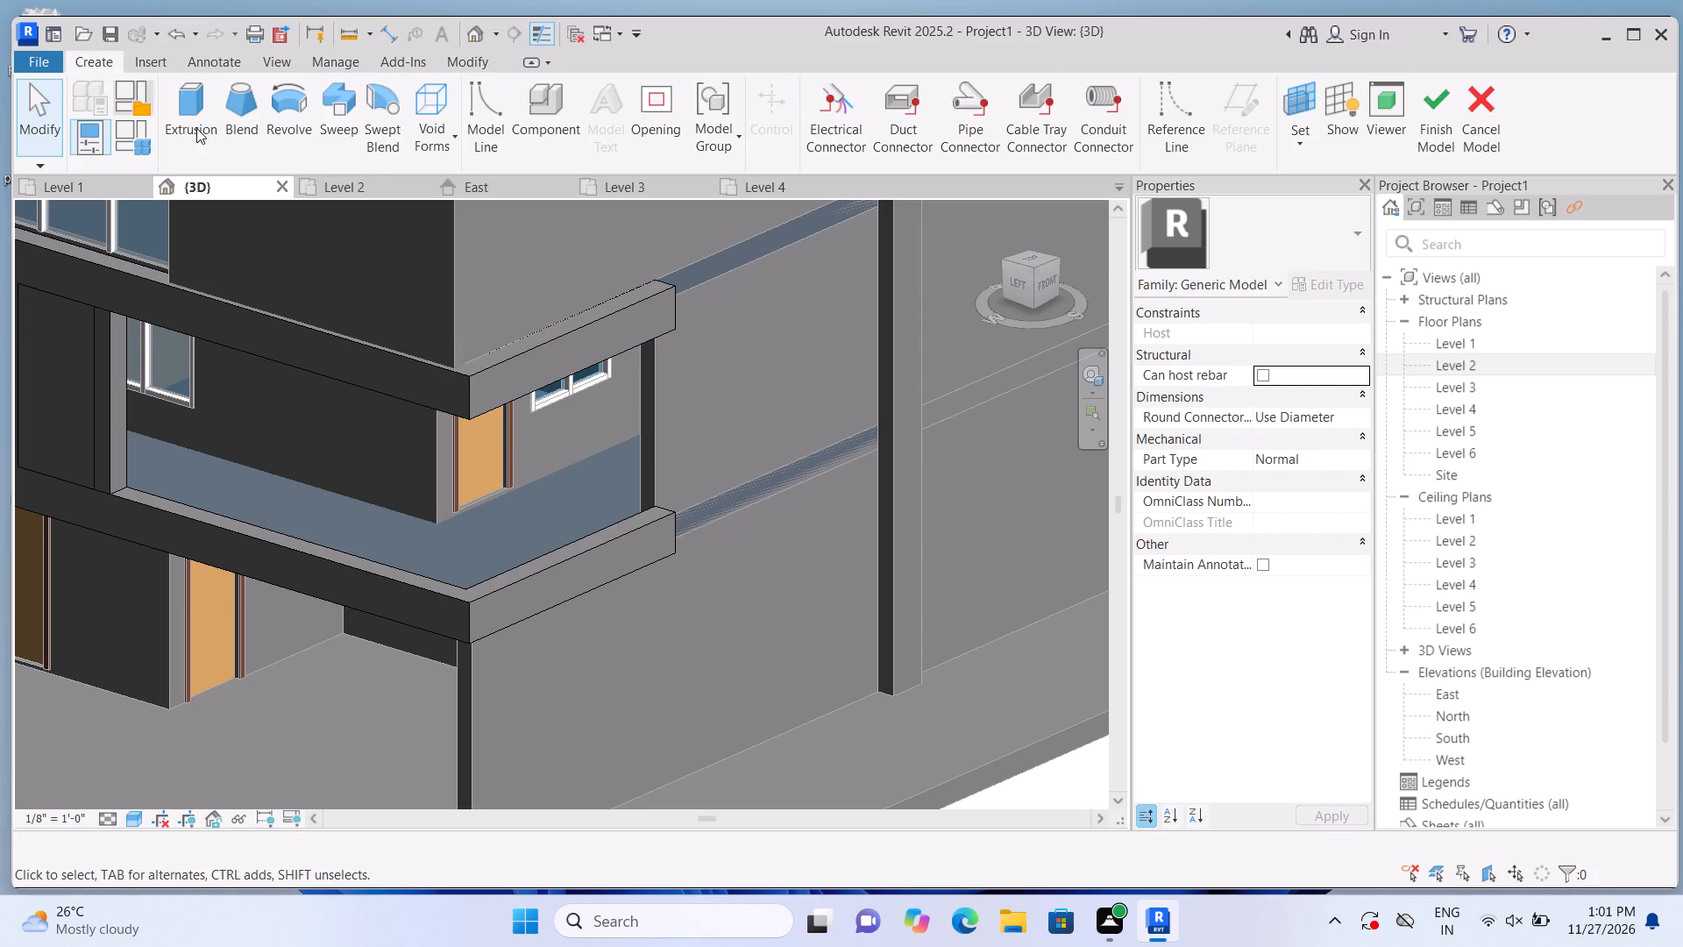
left_click(195, 128)
left_click(1156, 143)
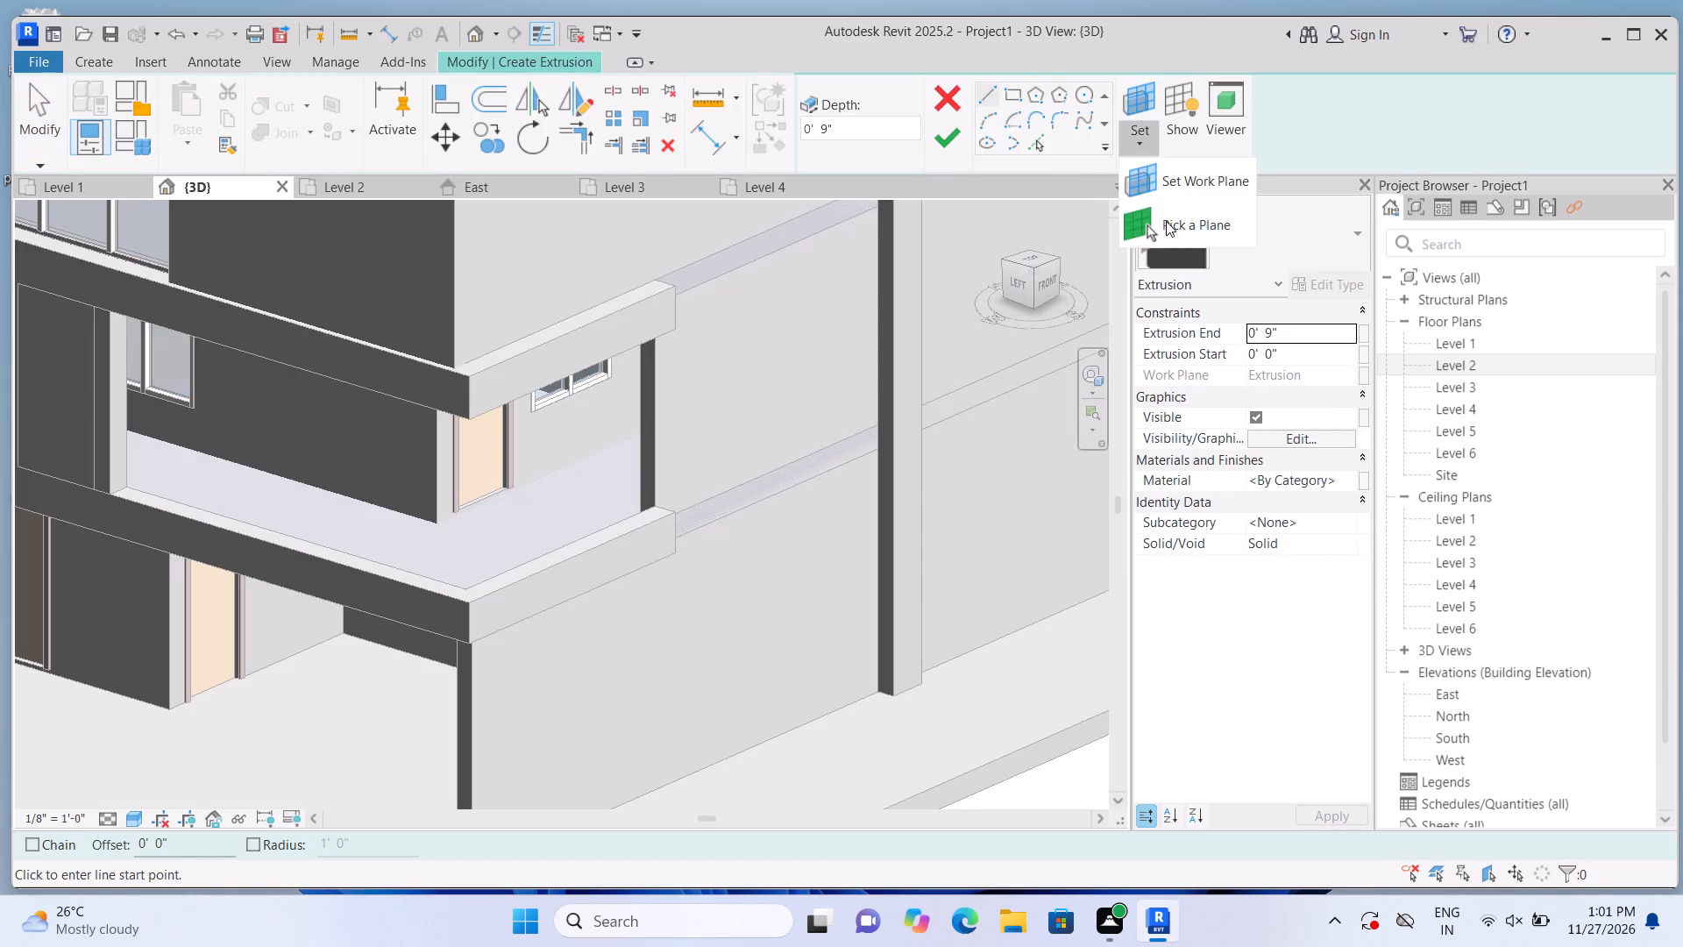
left_click(1165, 228)
scroll(706, 516, "up", 2)
left_click(637, 522)
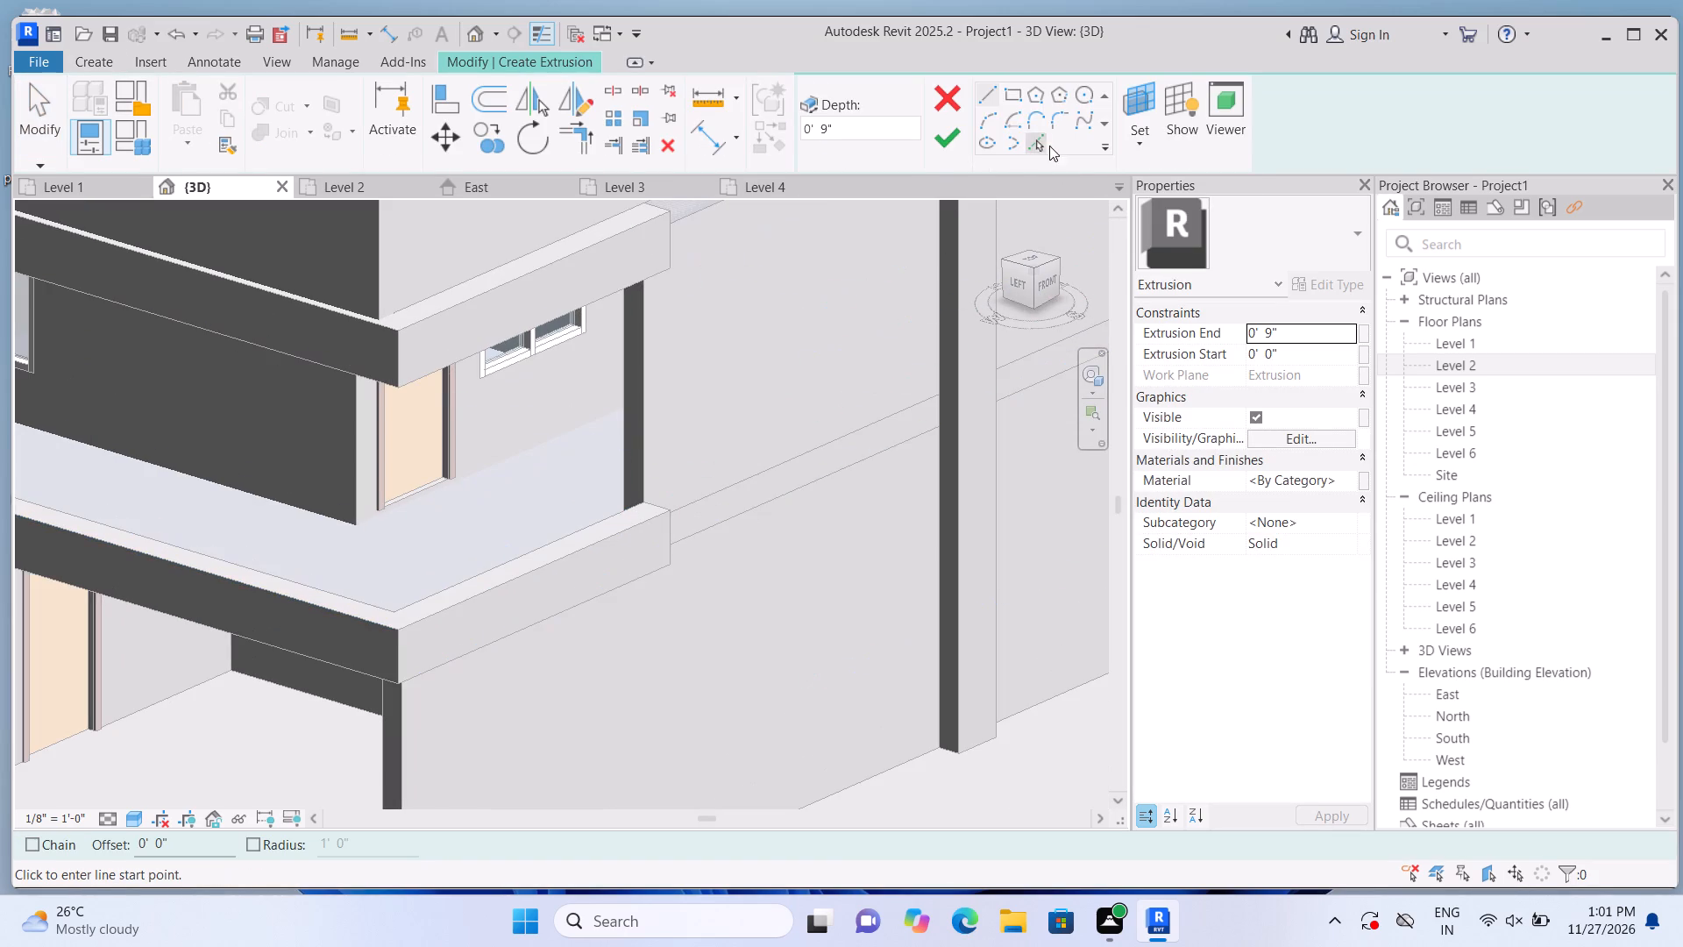
left_click(1016, 94)
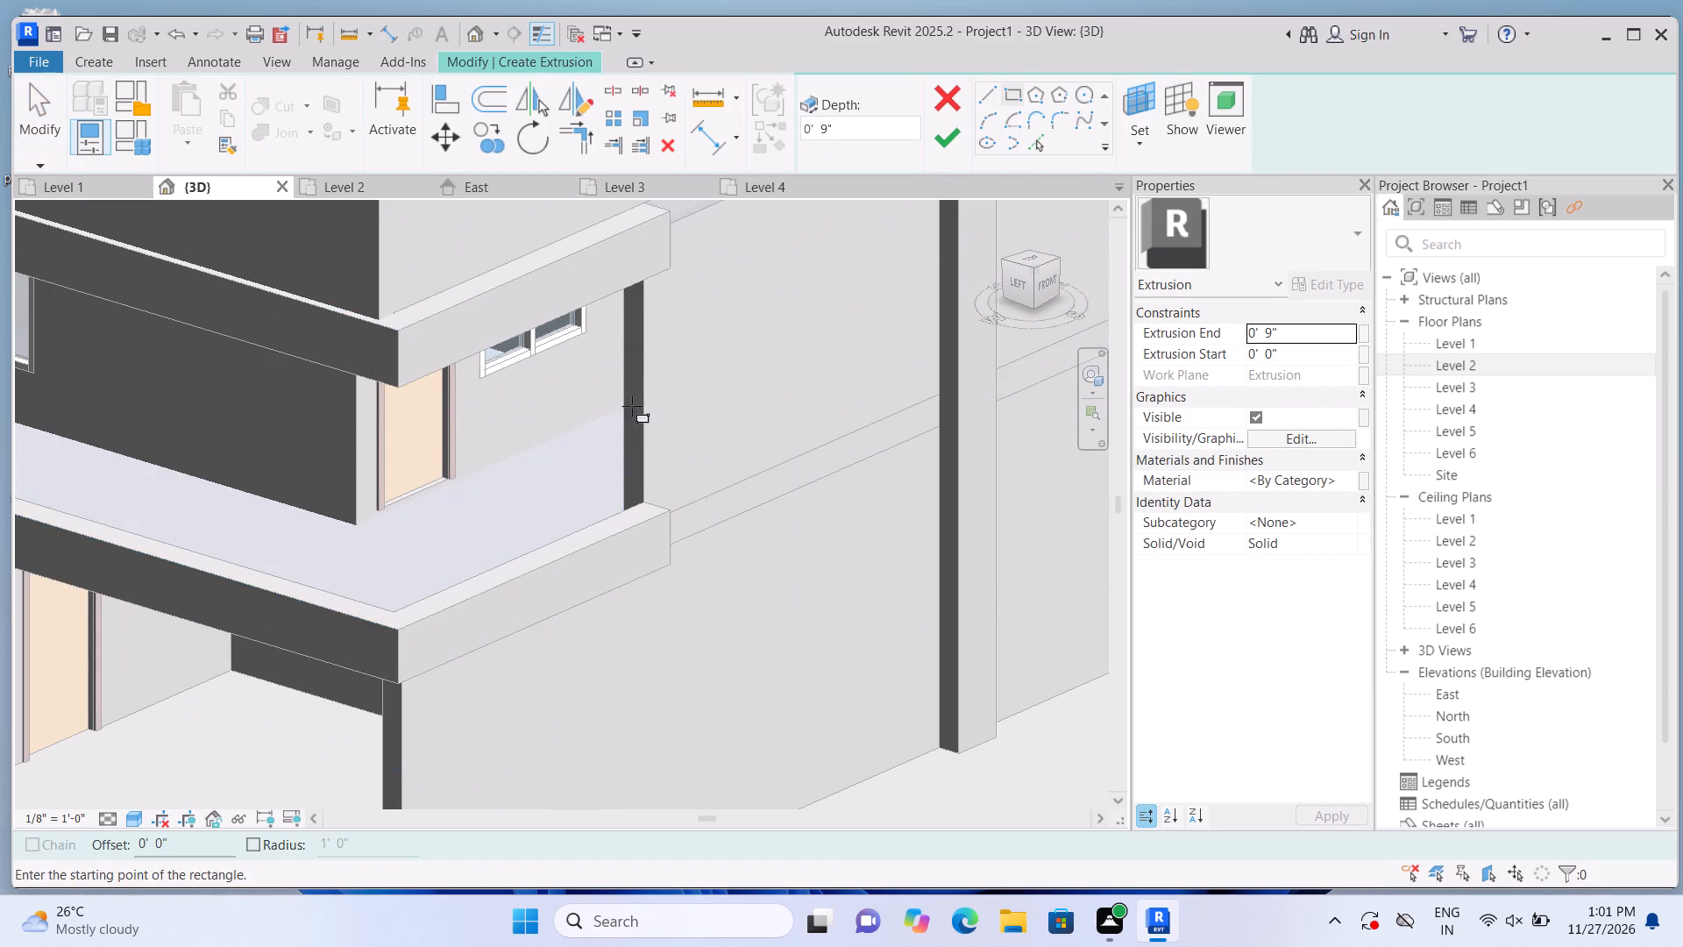
scroll(632, 406, "up", 2)
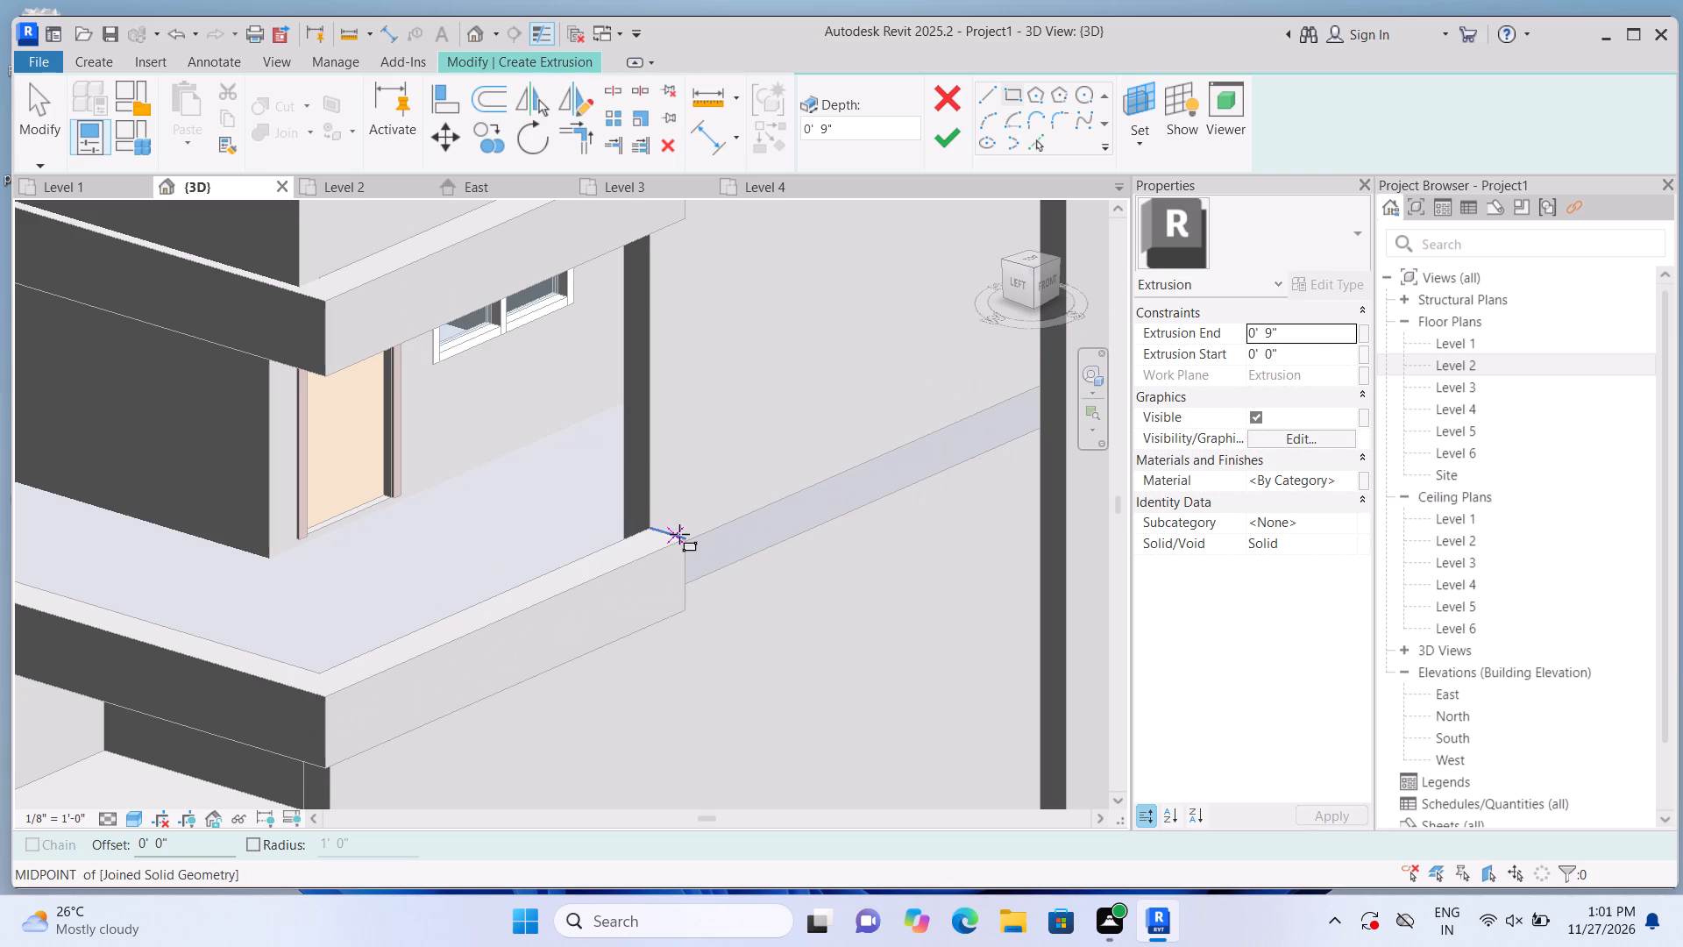
left_click(687, 536)
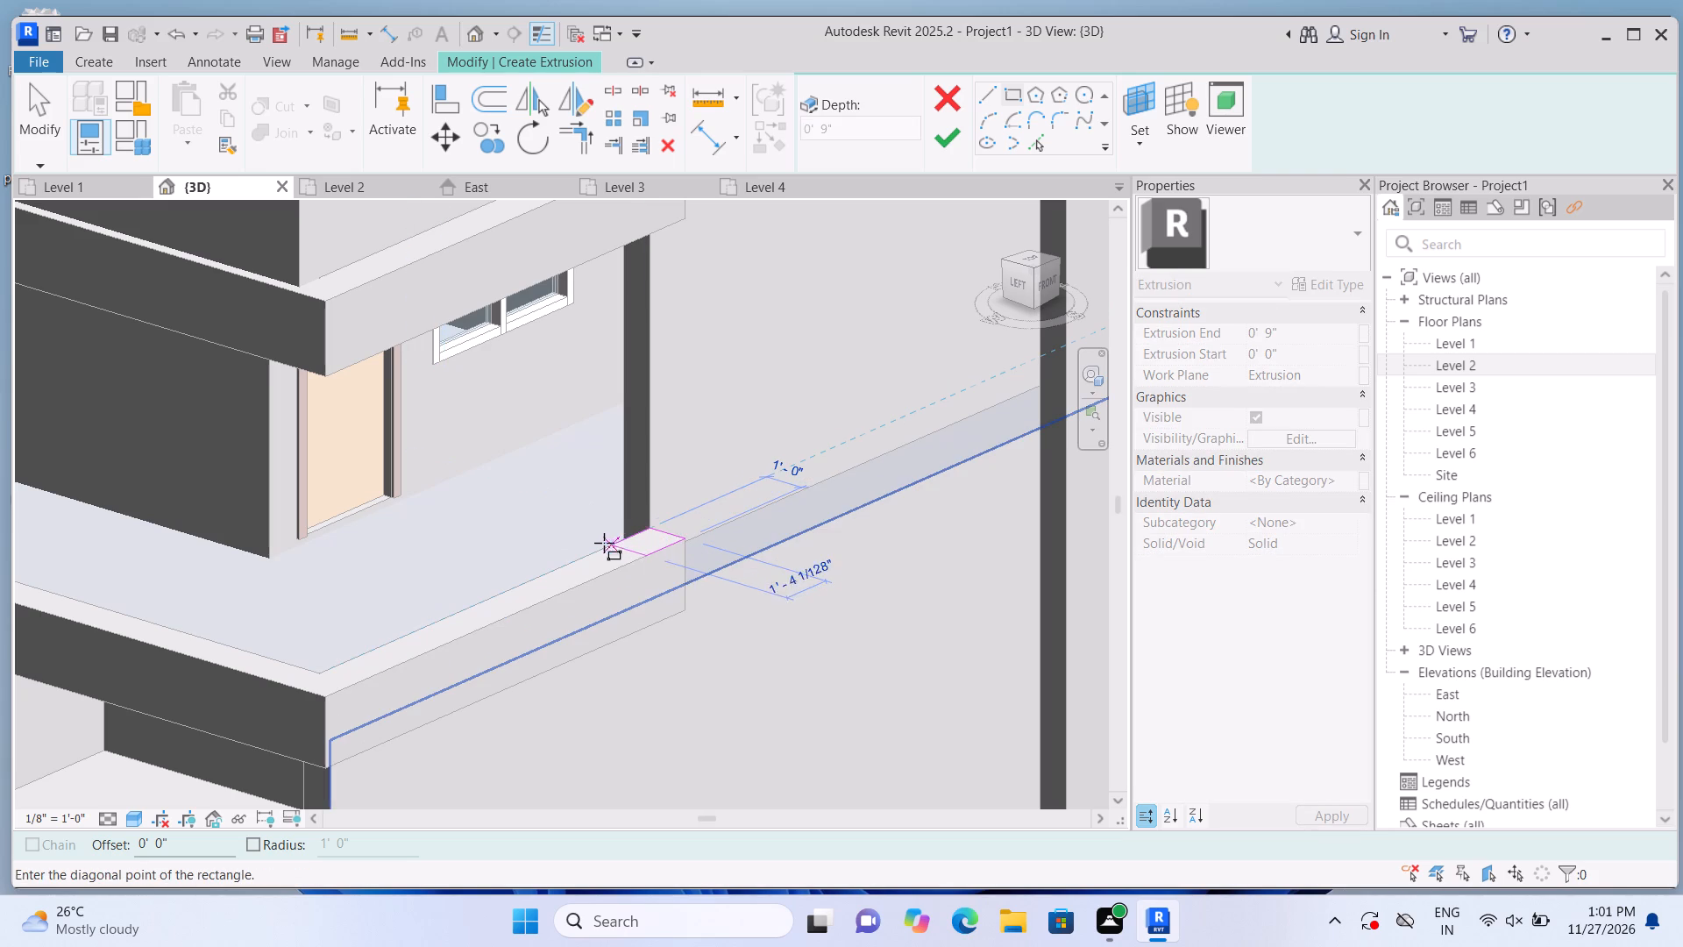
left_click(593, 550)
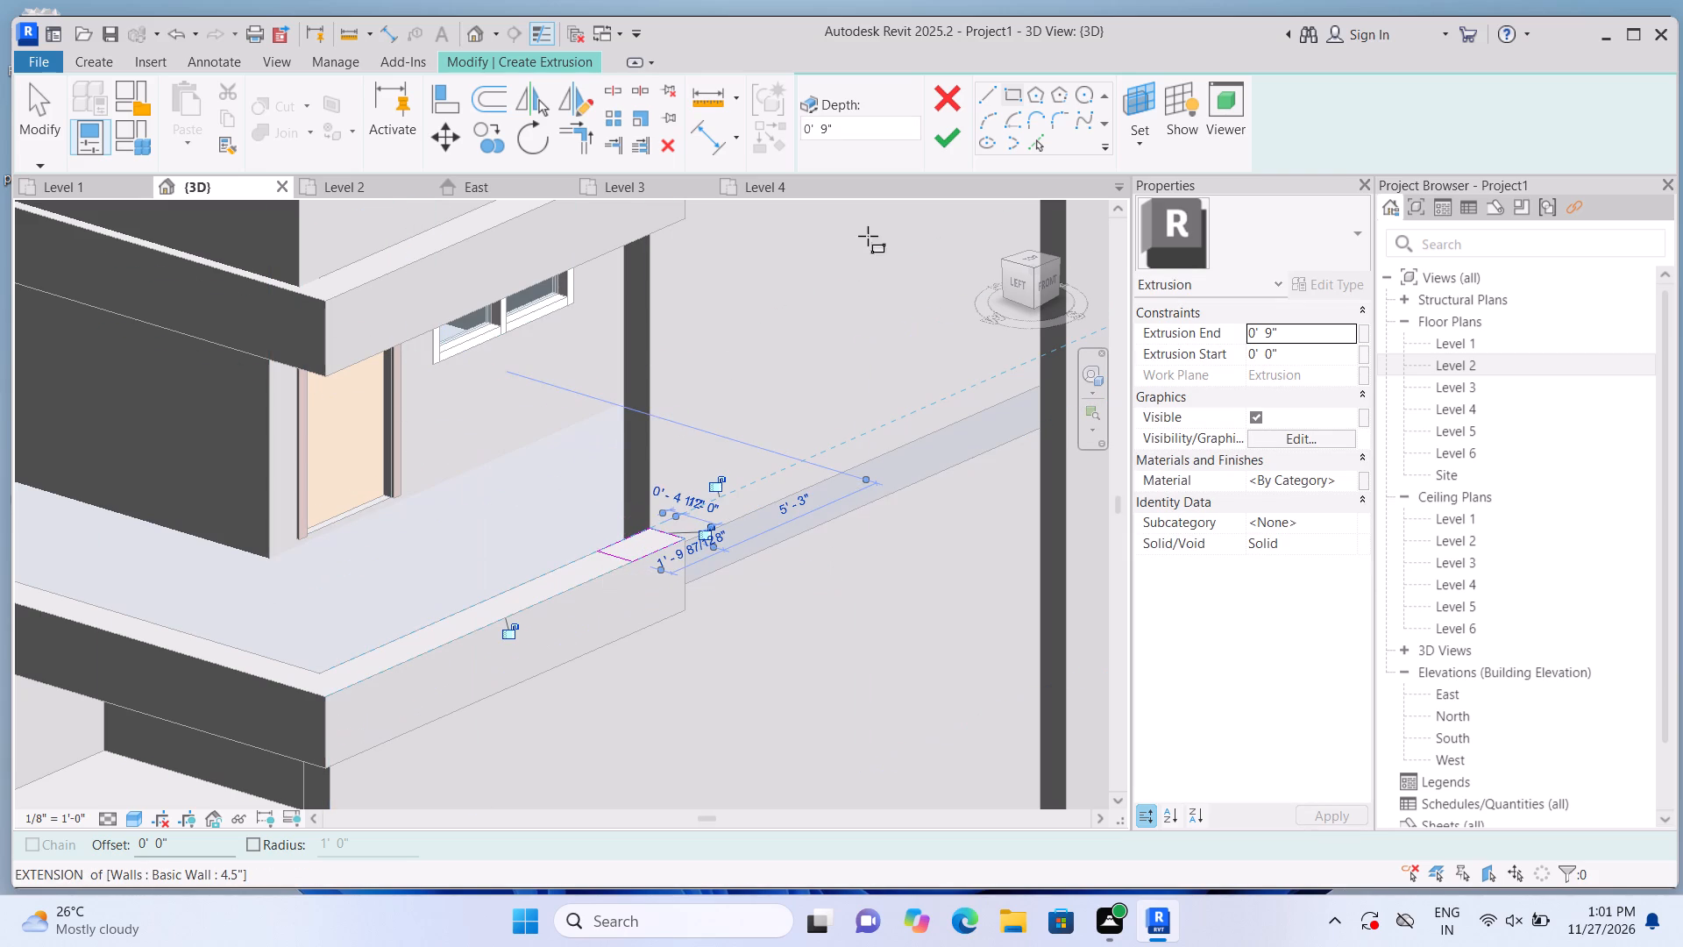
left_click(951, 146)
Stretch the new end post upward to the balcony frame's upper beam, about 8' 3 3/4" high.
scroll(838, 413, "down", 4)
middle_click_drag(837, 419, 827, 471)
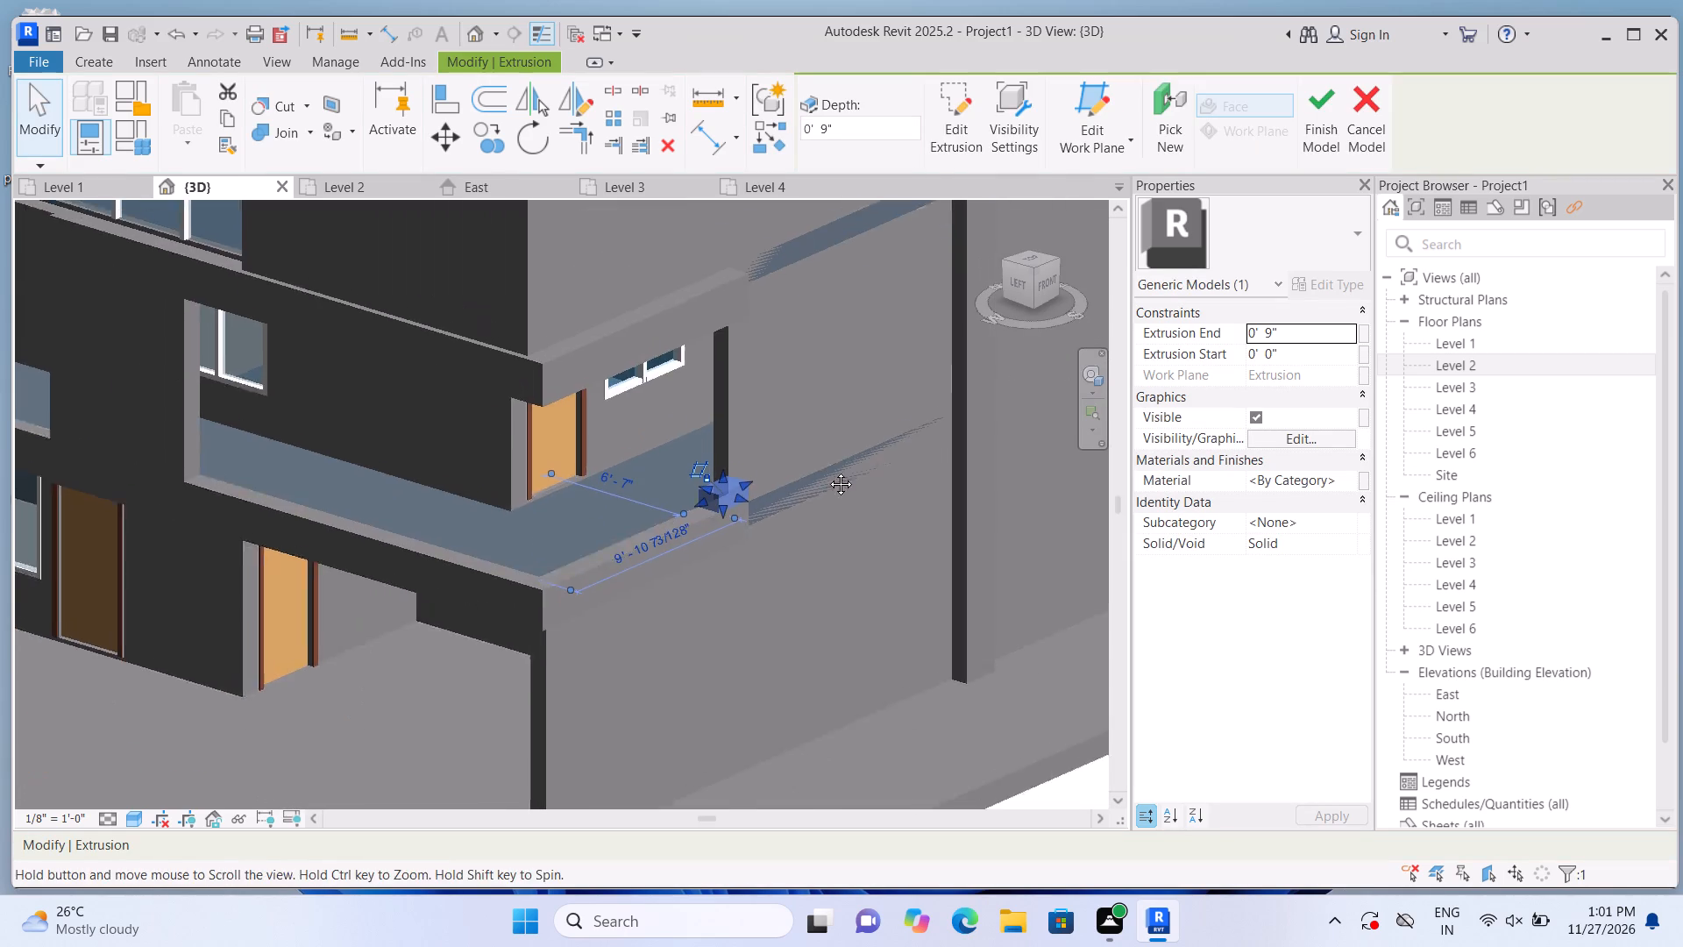
middle_click_drag(827, 471, 816, 502)
left_click_drag(699, 545, 706, 382)
scroll(706, 414, "down", 4)
left_click(900, 707)
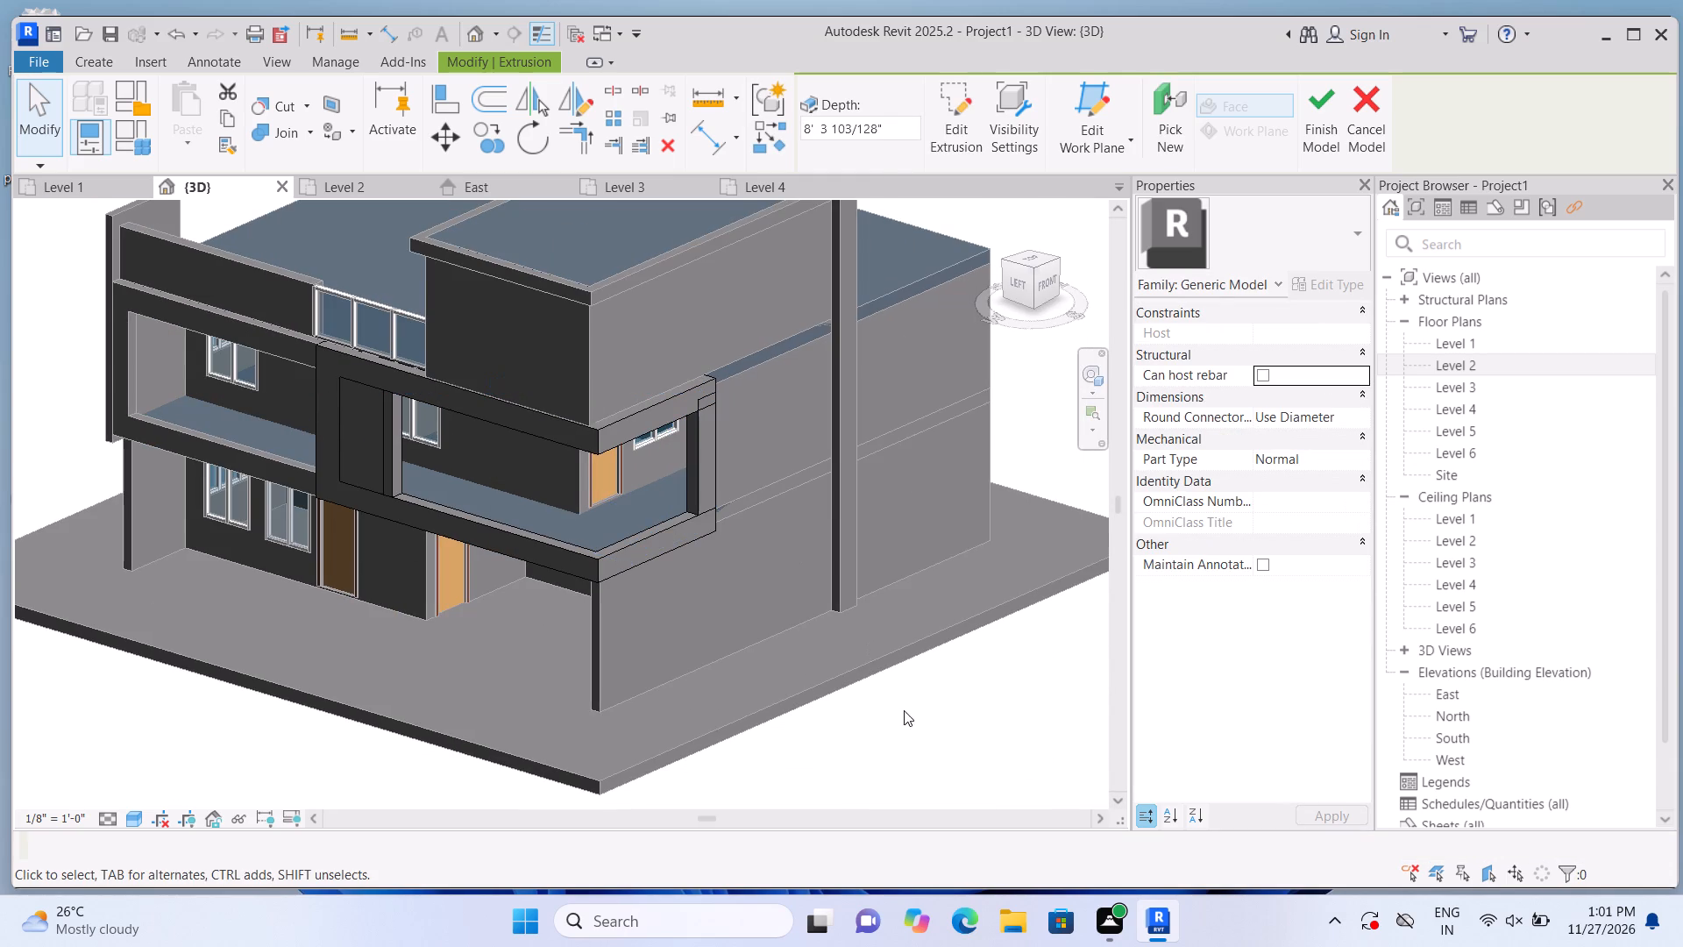
Use Join Geometry to merge the balcony frame's upper beam with the new end post on the side return.
middle_click_drag(923, 731, 717, 728)
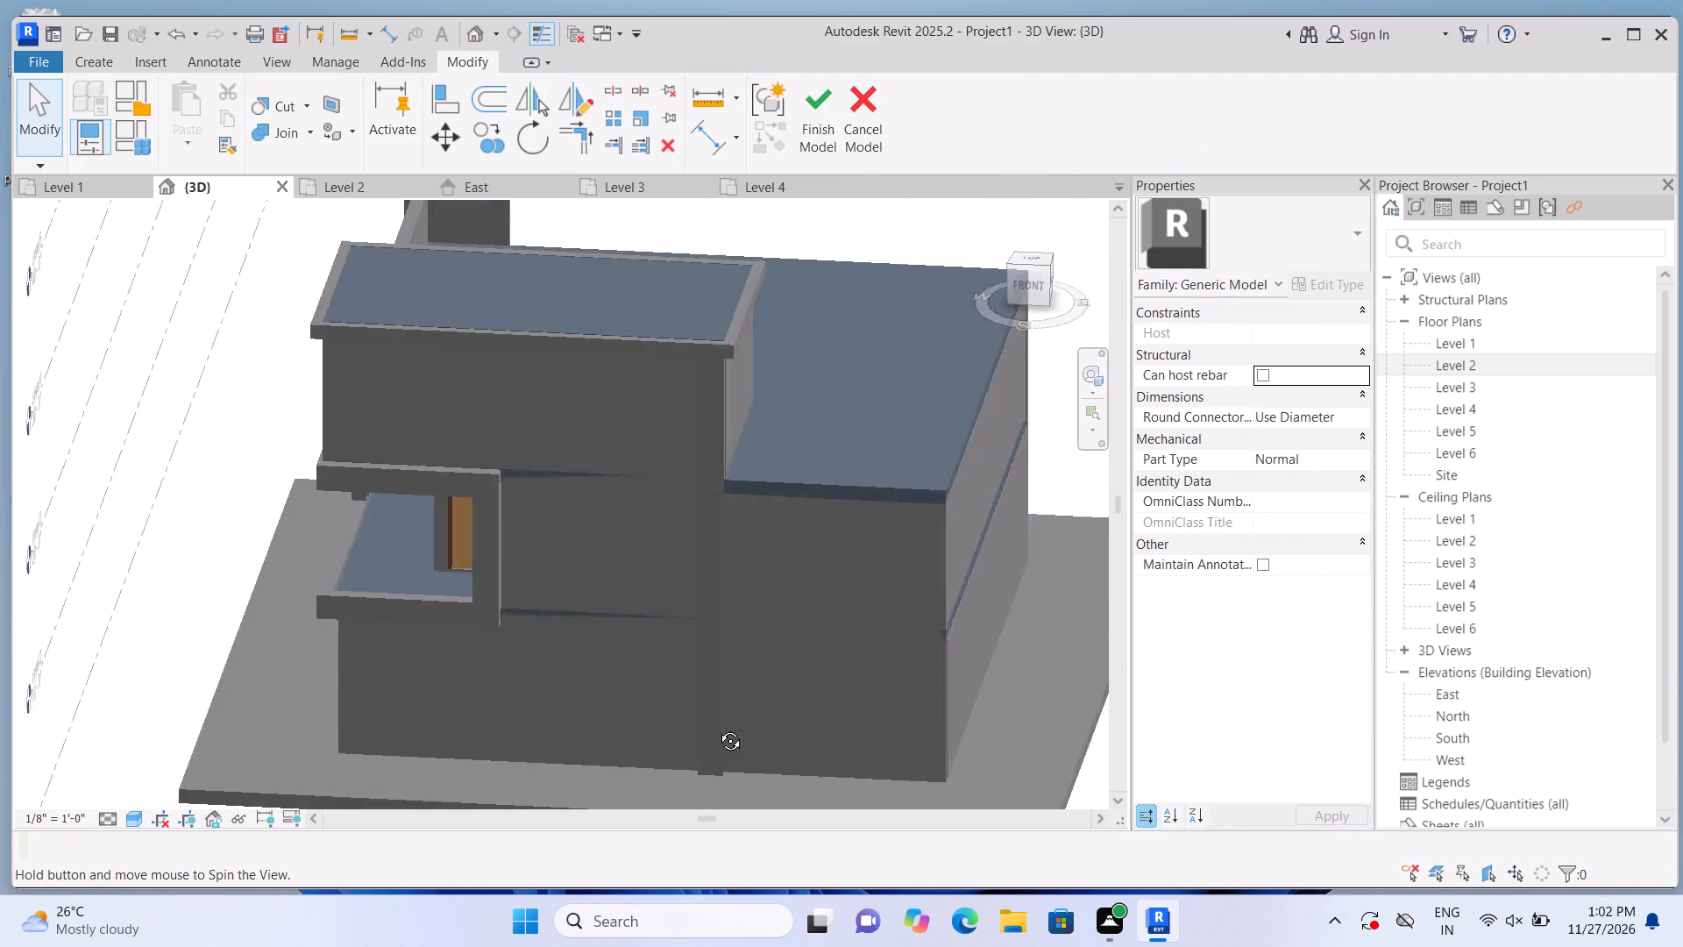
middle_click_drag(717, 728, 895, 695)
scroll(778, 597, "up", 2)
scroll(736, 535, "up", 1)
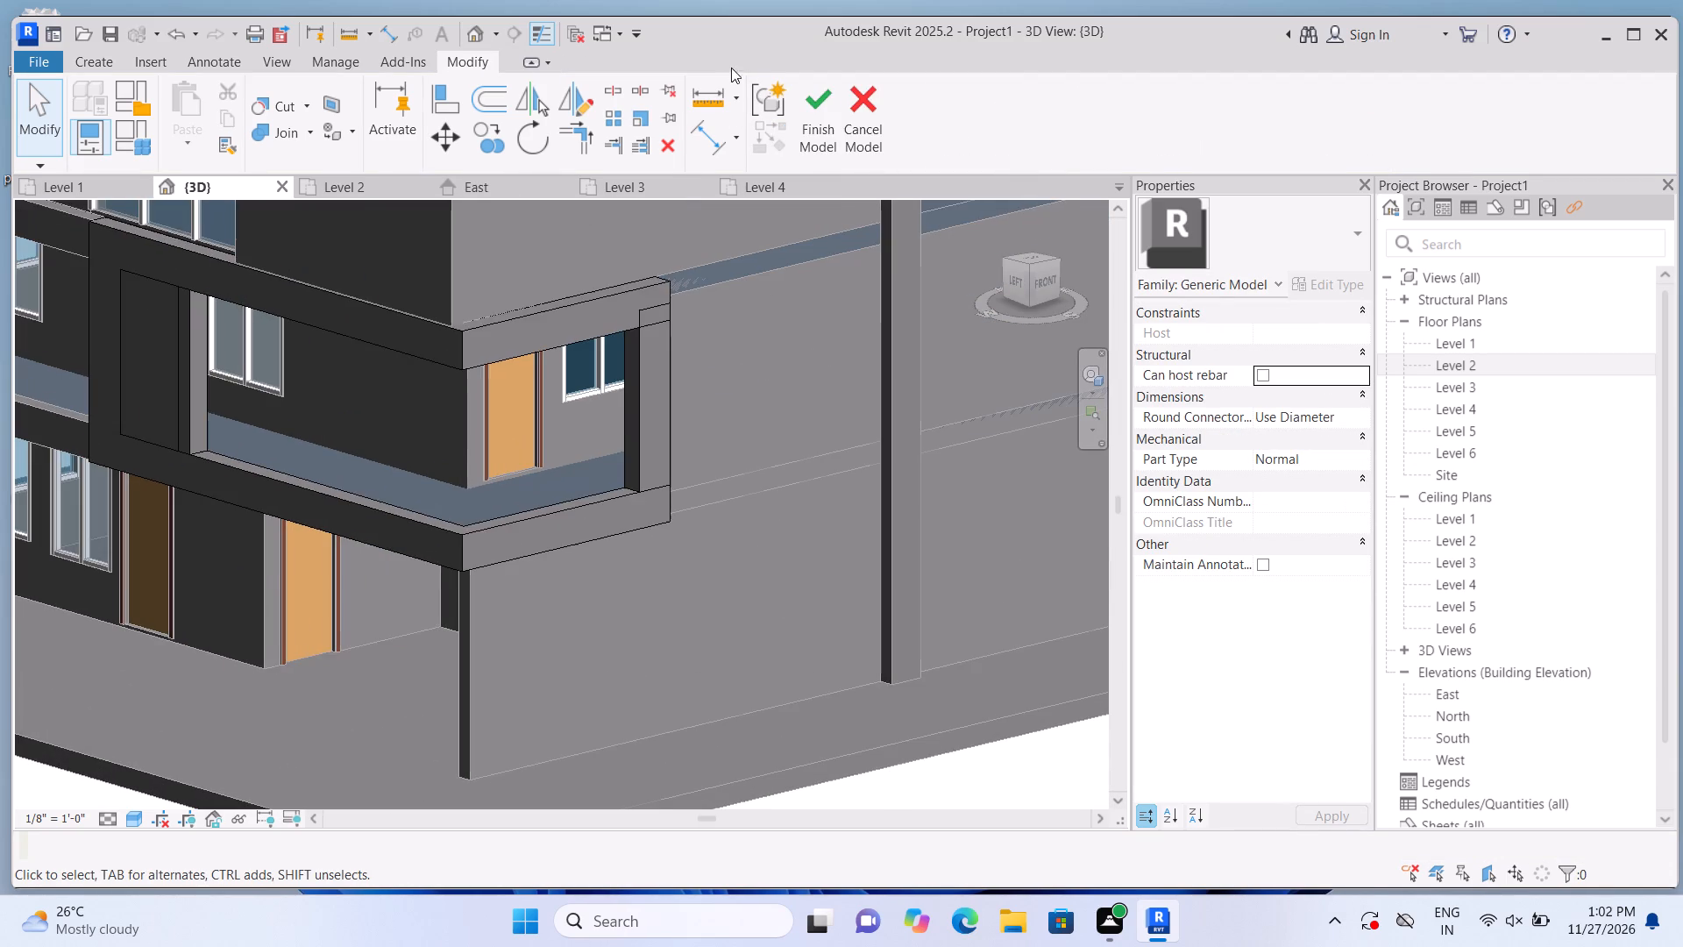
scroll(661, 302, "up", 2)
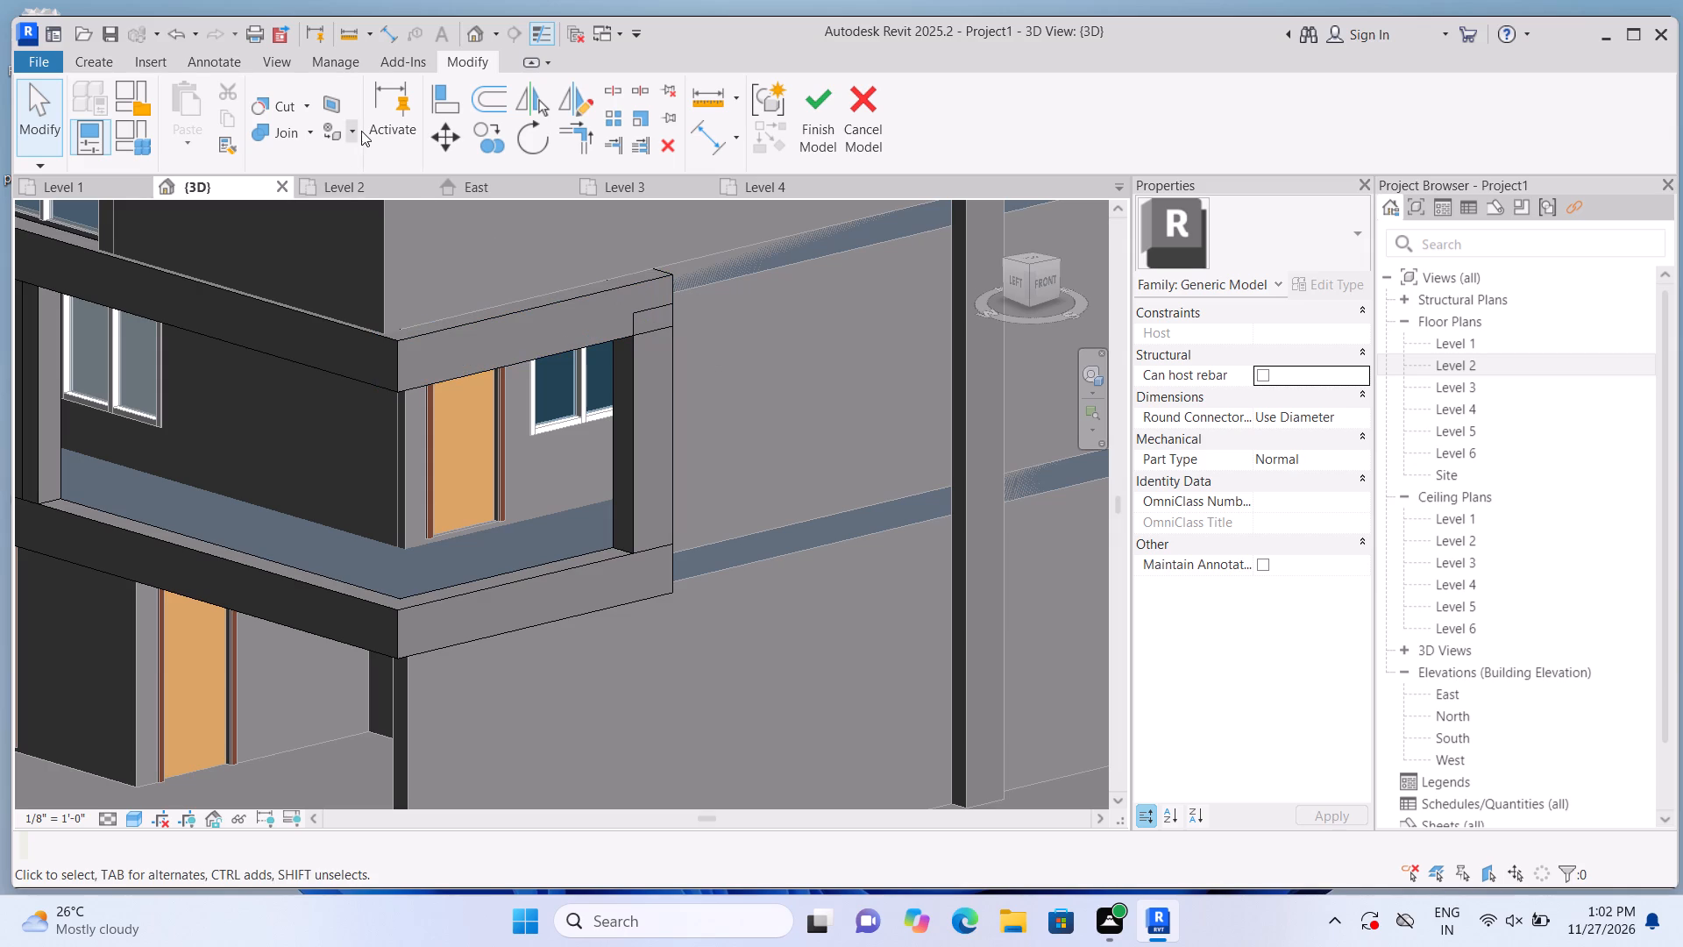
left_click(308, 124)
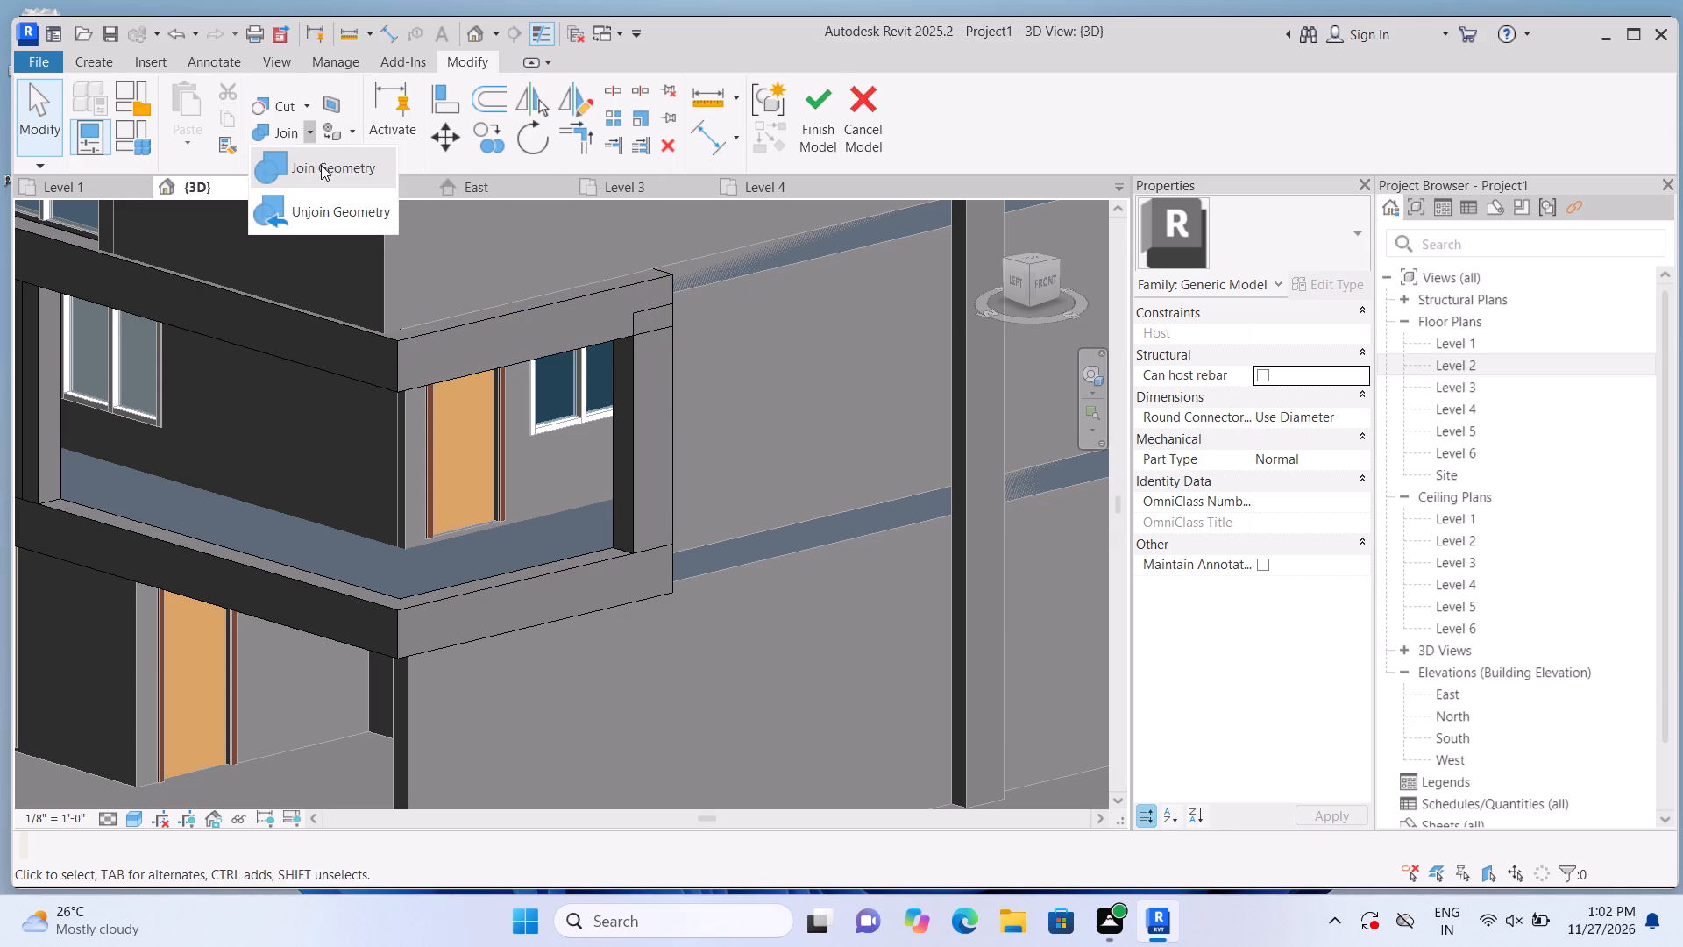
left_click(321, 166)
left_click(546, 320)
left_click(672, 424)
scroll(749, 326, "down", 2)
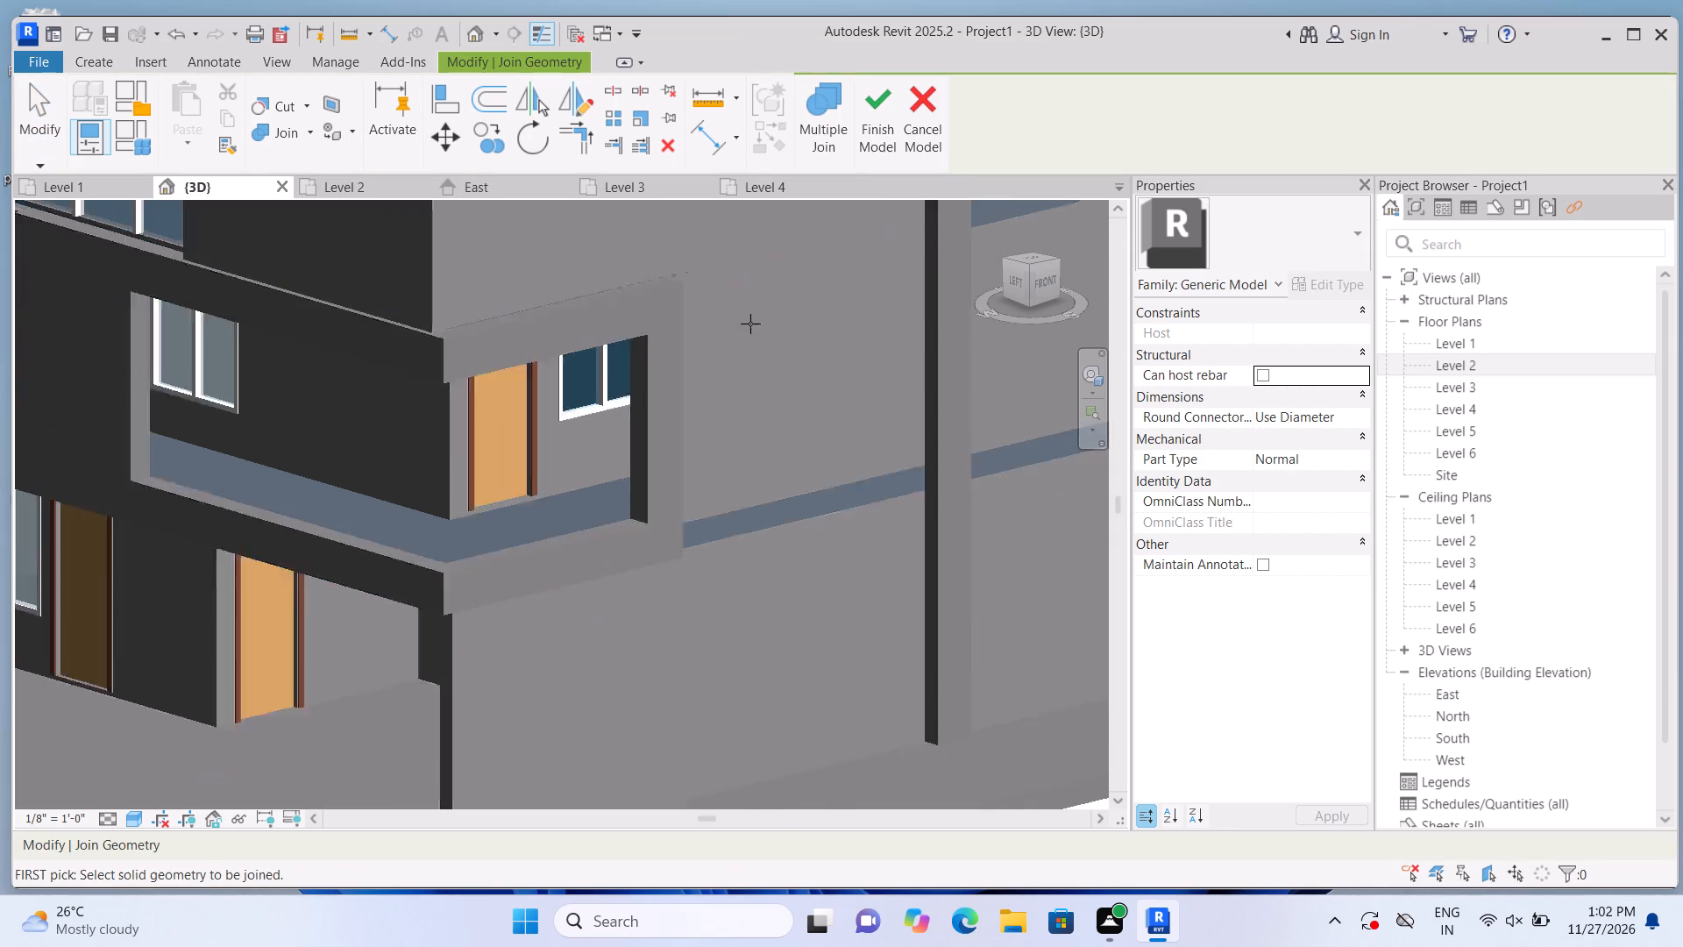
scroll(750, 324, "down", 7)
scroll(300, 580, "up", 2)
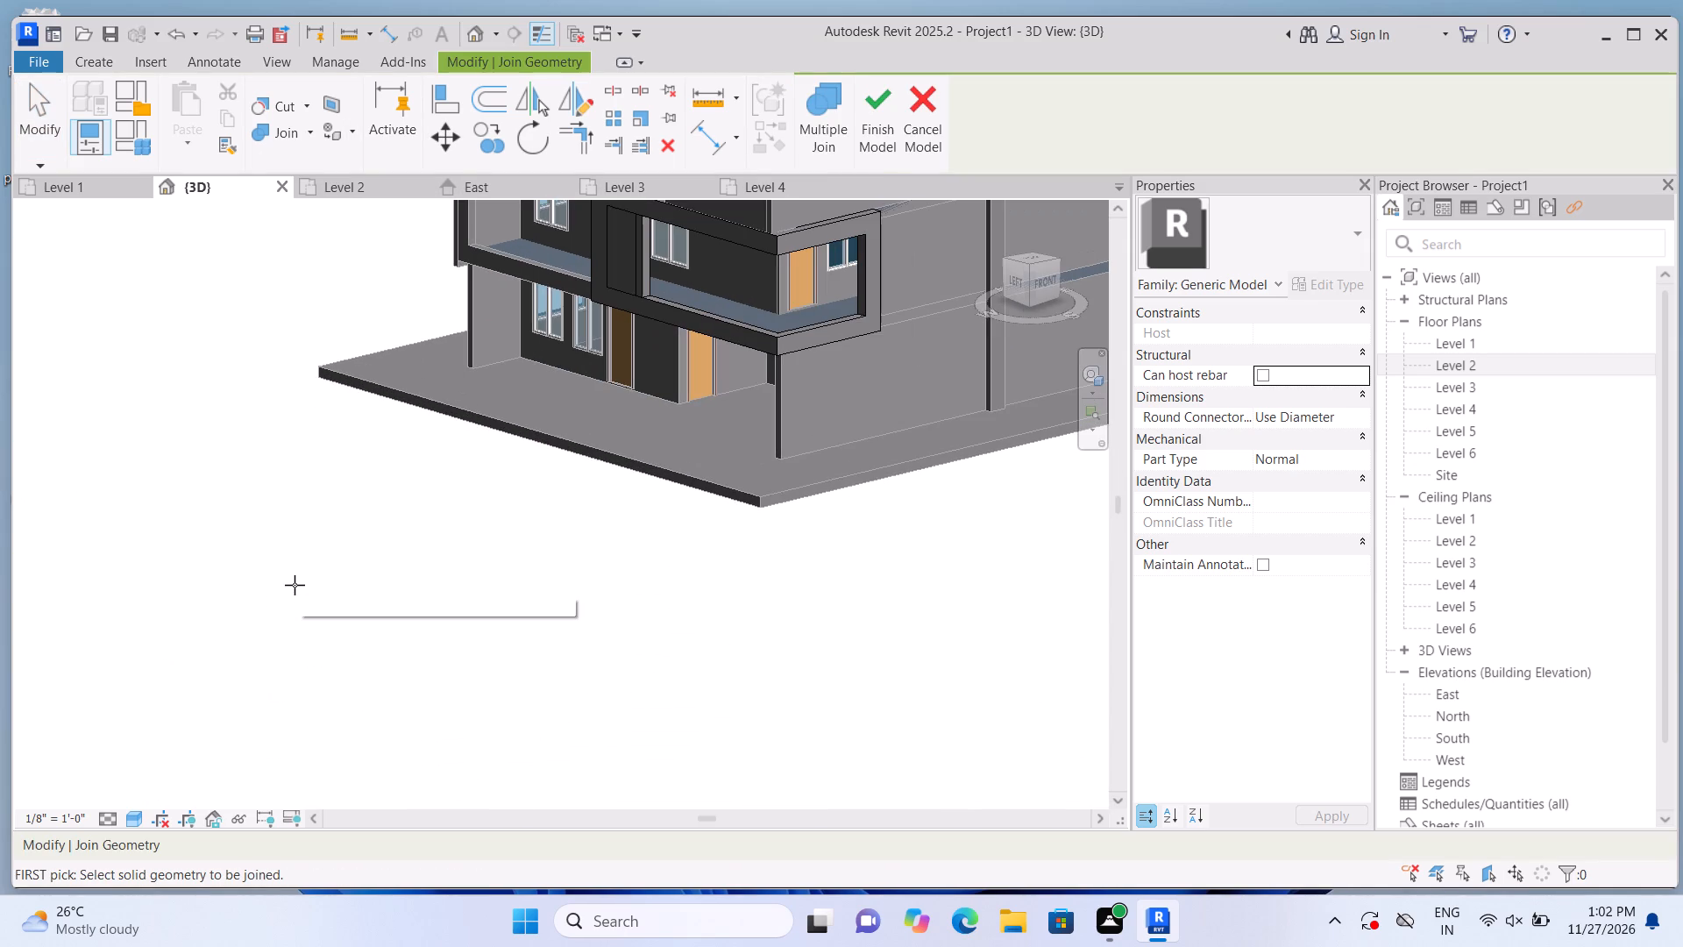
key("Escape")
Examine the closed corner balcony frame against the whole house from the front corner and side.
scroll(246, 611, "down", 2)
middle_click_drag(217, 617, 270, 629, "shift")
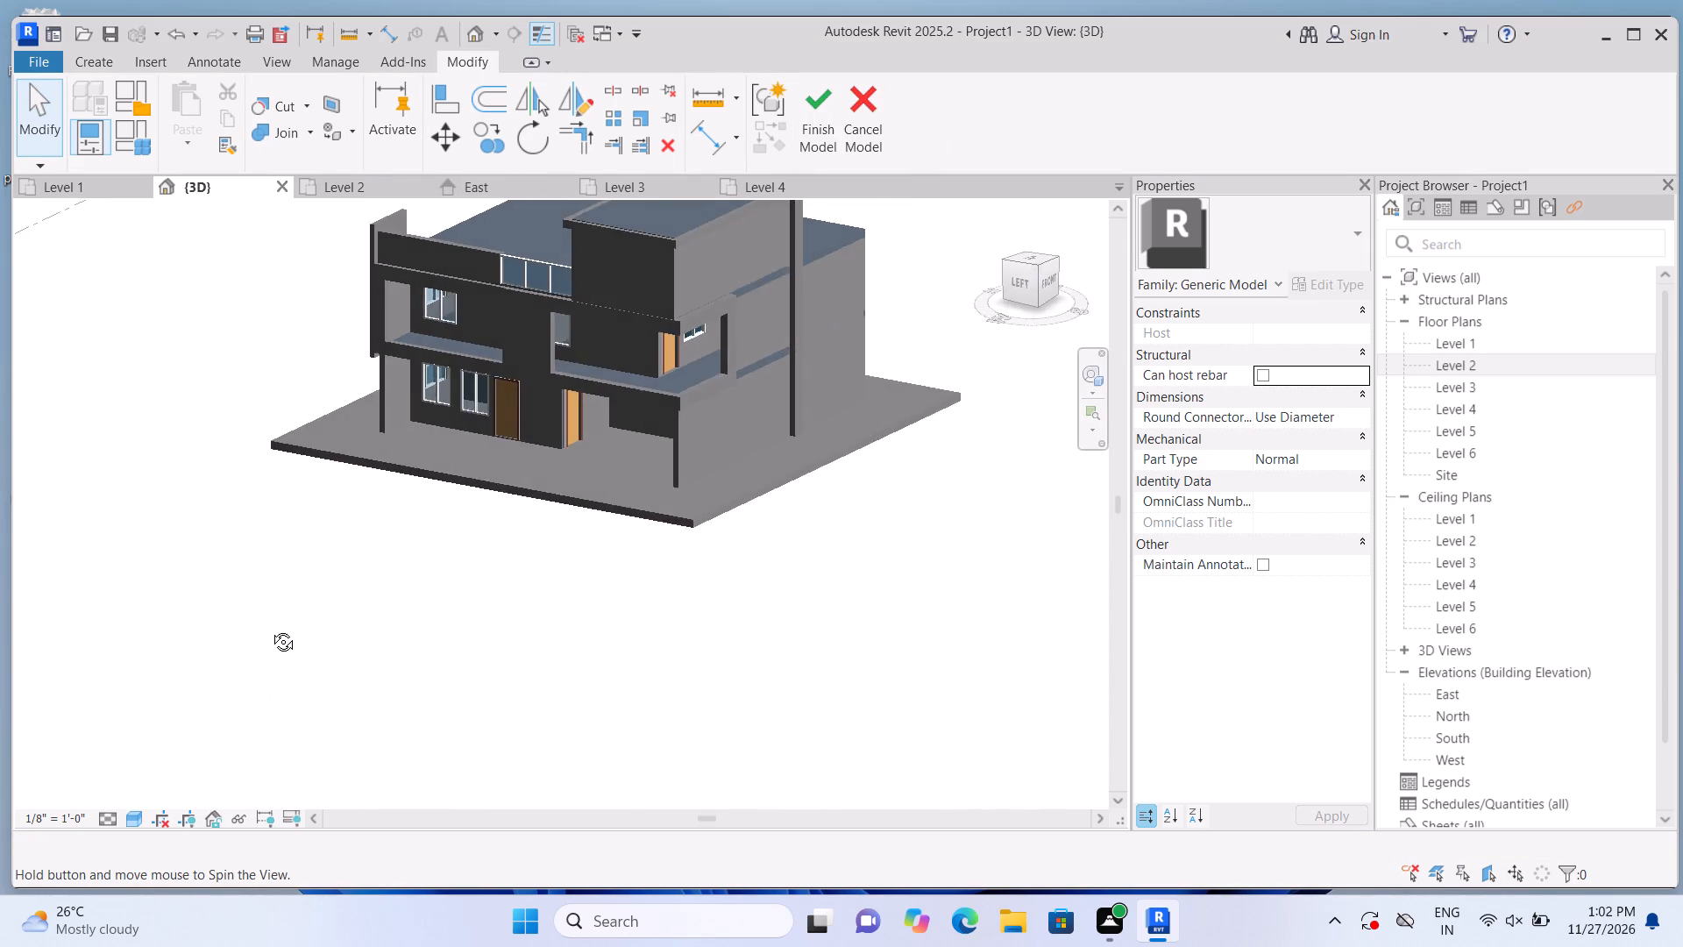
middle_click_drag(270, 629, 178, 591, "shift")
middle_click_drag(234, 564, 203, 646)
scroll(266, 638, "up", 2)
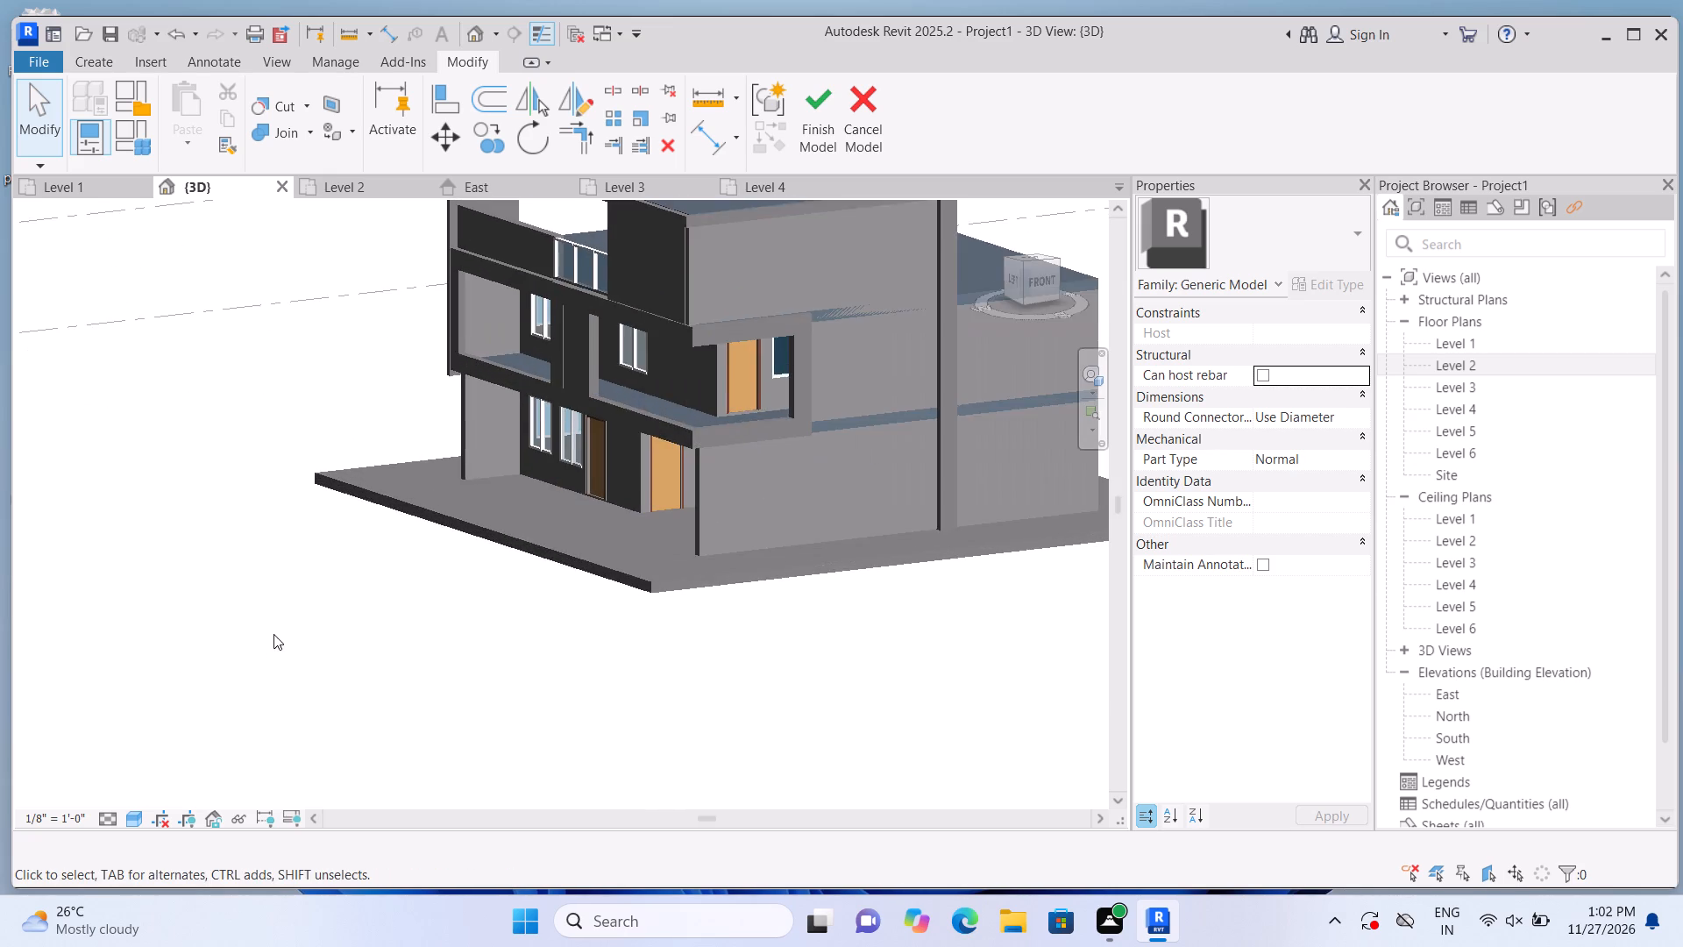
middle_click_drag(273, 630, 194, 708)
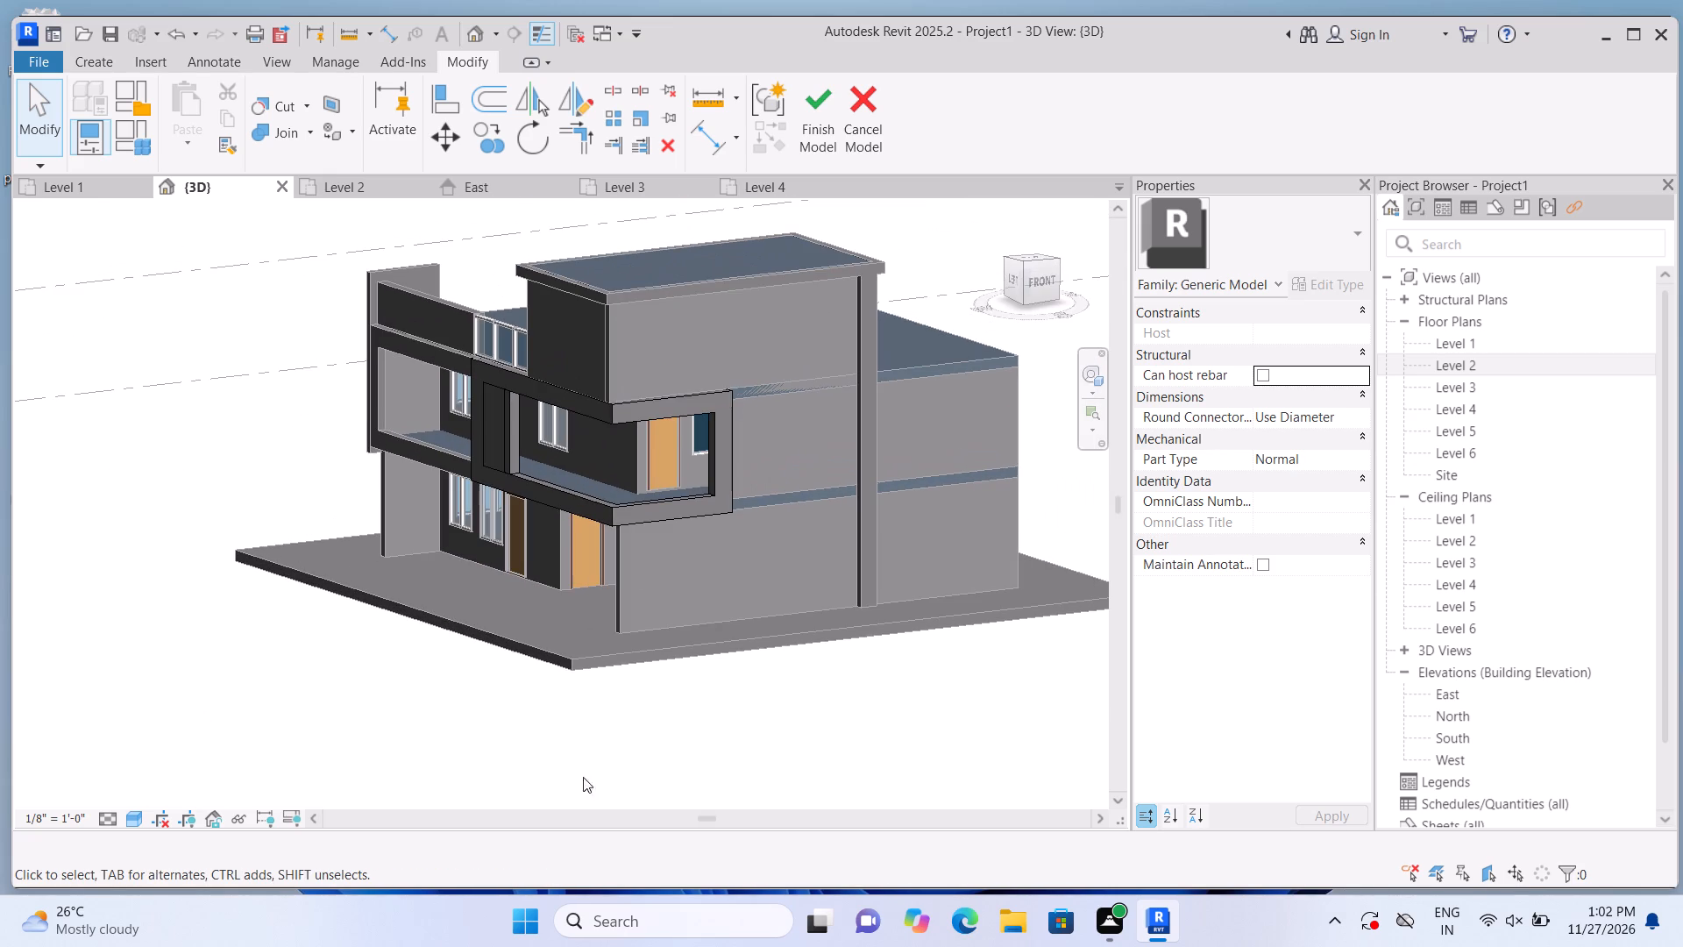
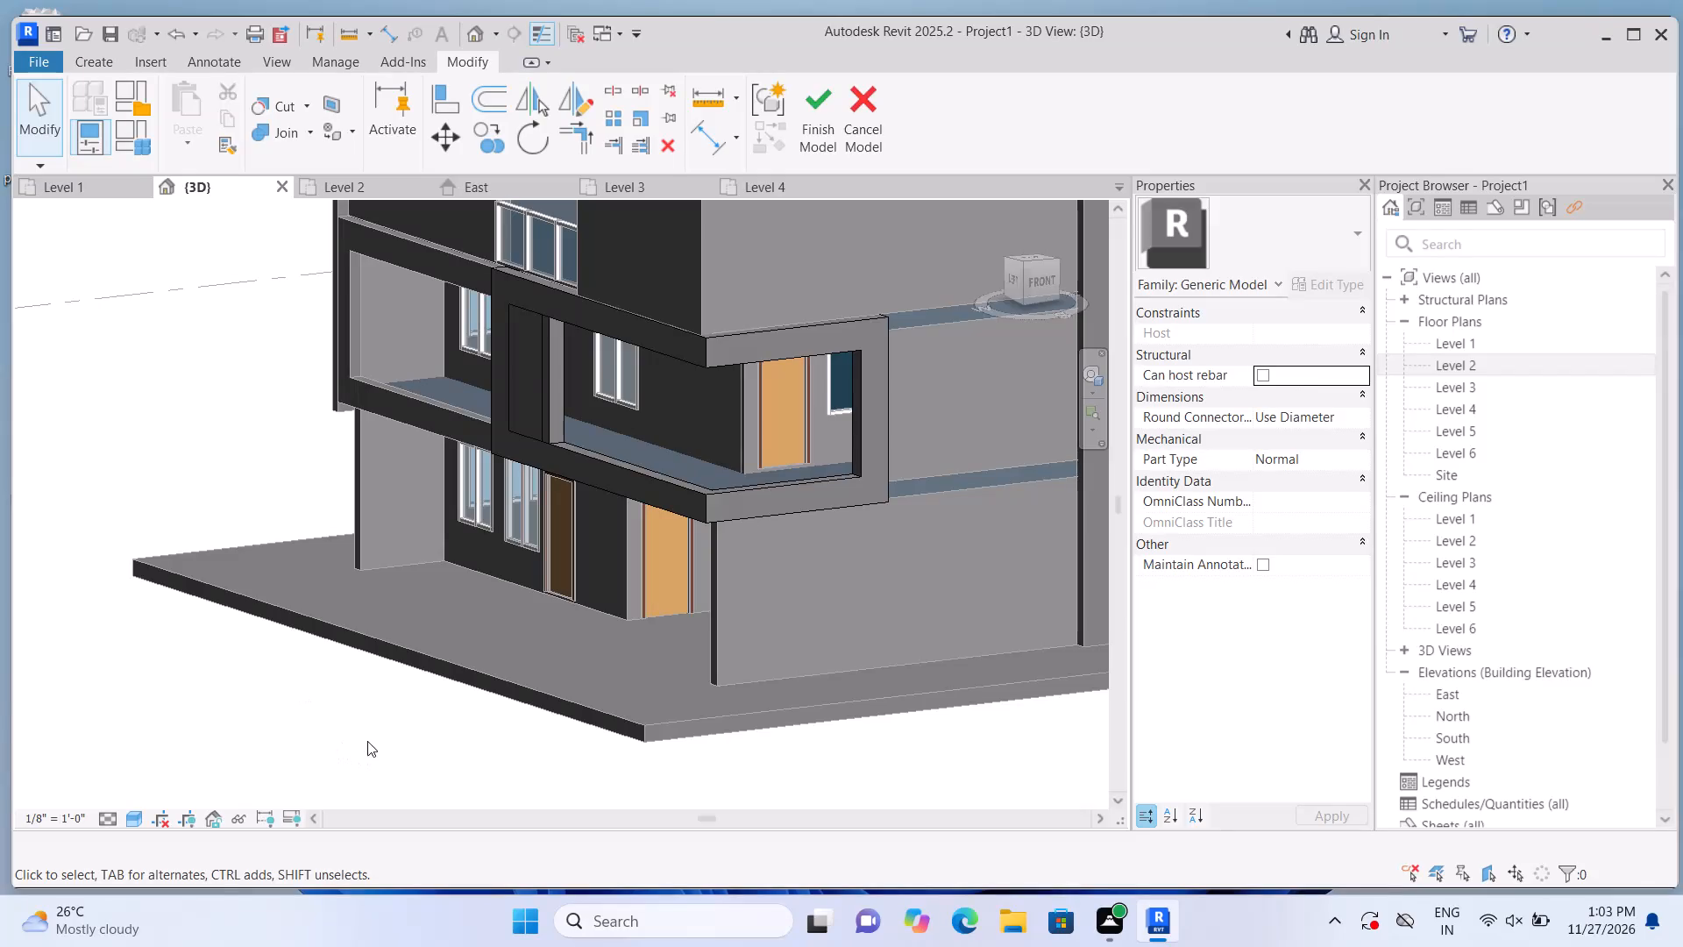
Examine the house from the front corner and the long side, checking the corner balcony frame and the ground-floor walls below.
scroll(394, 740, "down", 3)
scroll(440, 738, "up", 3)
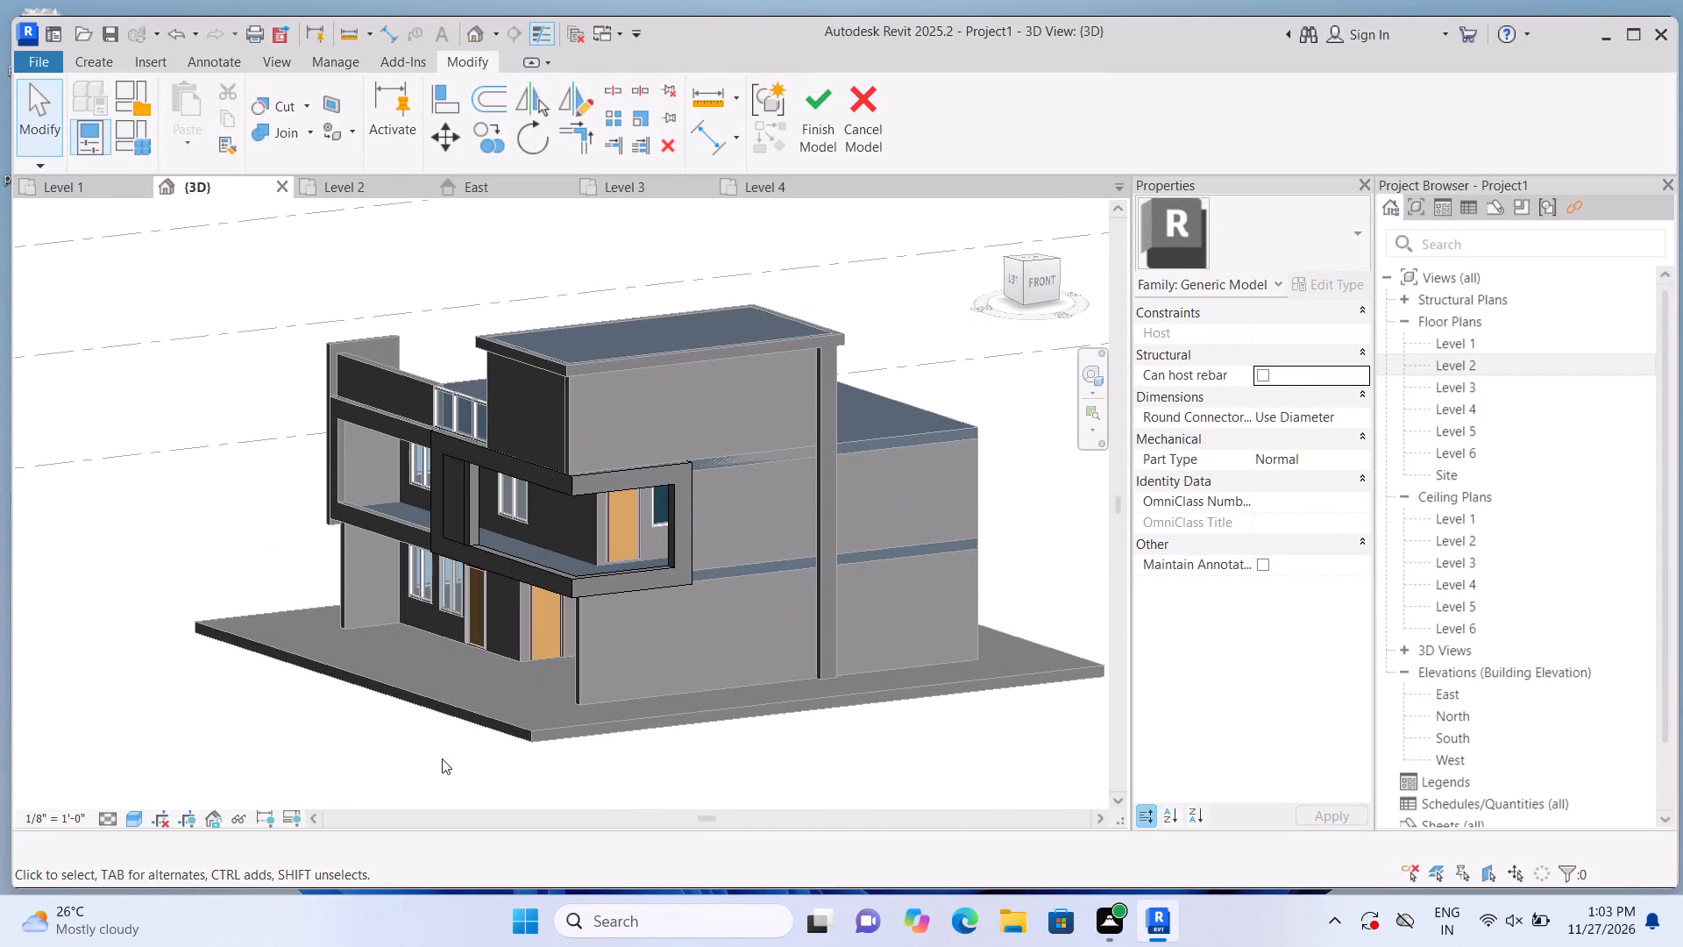
scroll(442, 762, "down", 1)
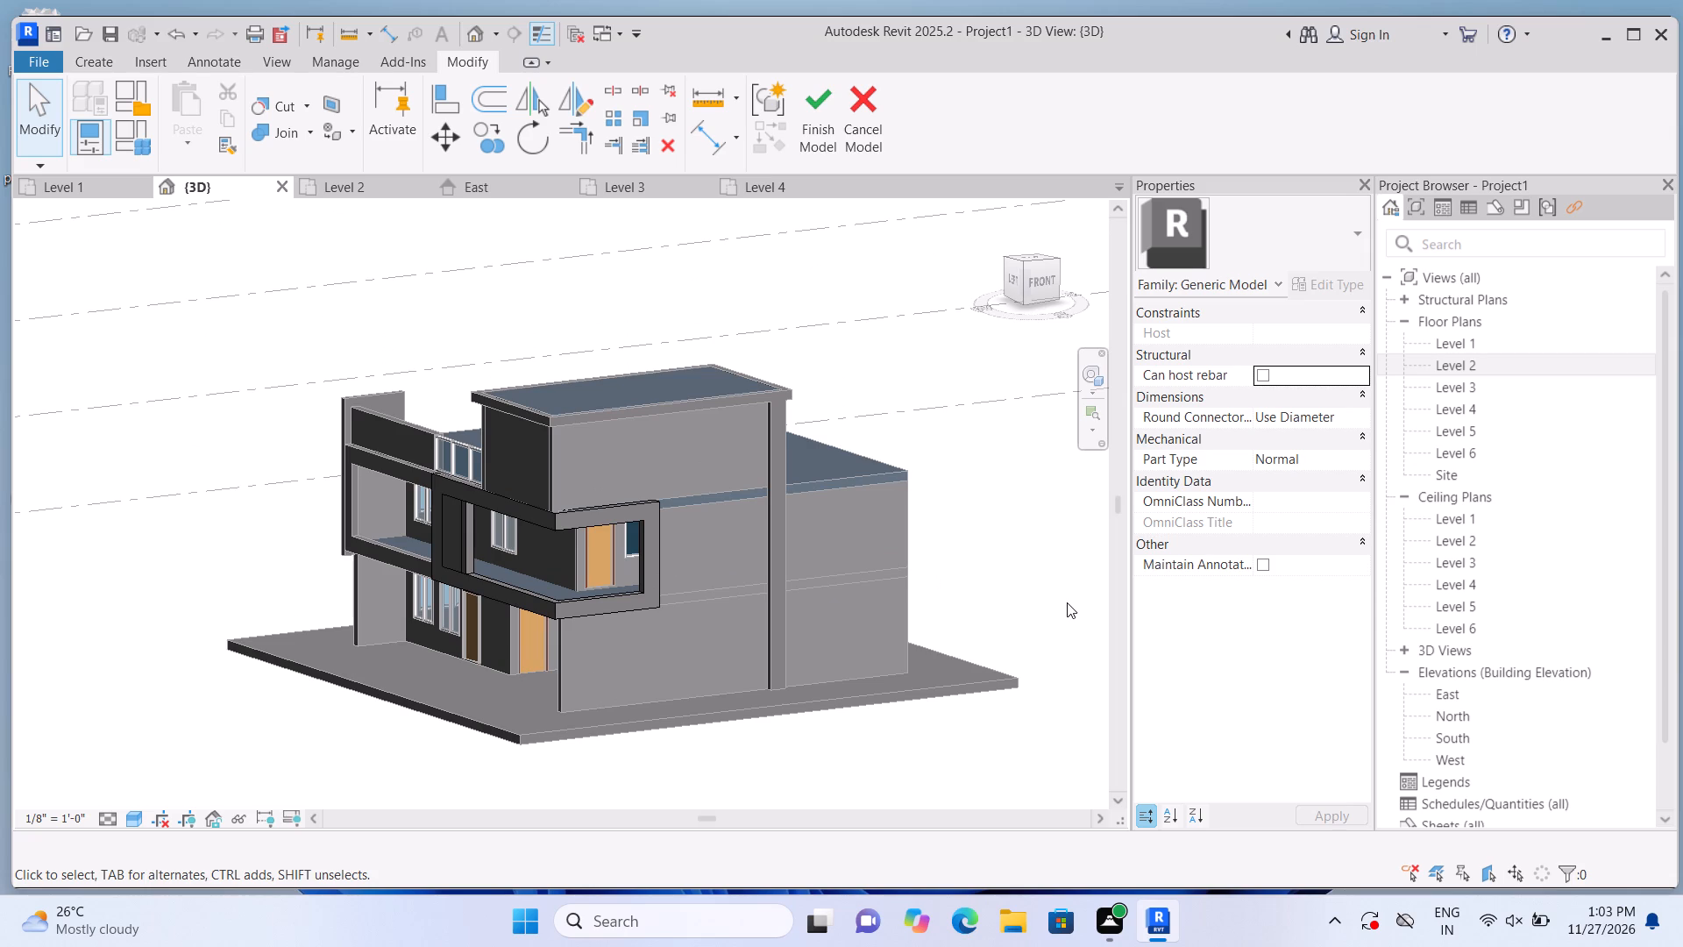
middle_click_drag(1067, 602, 872, 606, "shift")
scroll(618, 434, "up", 1)
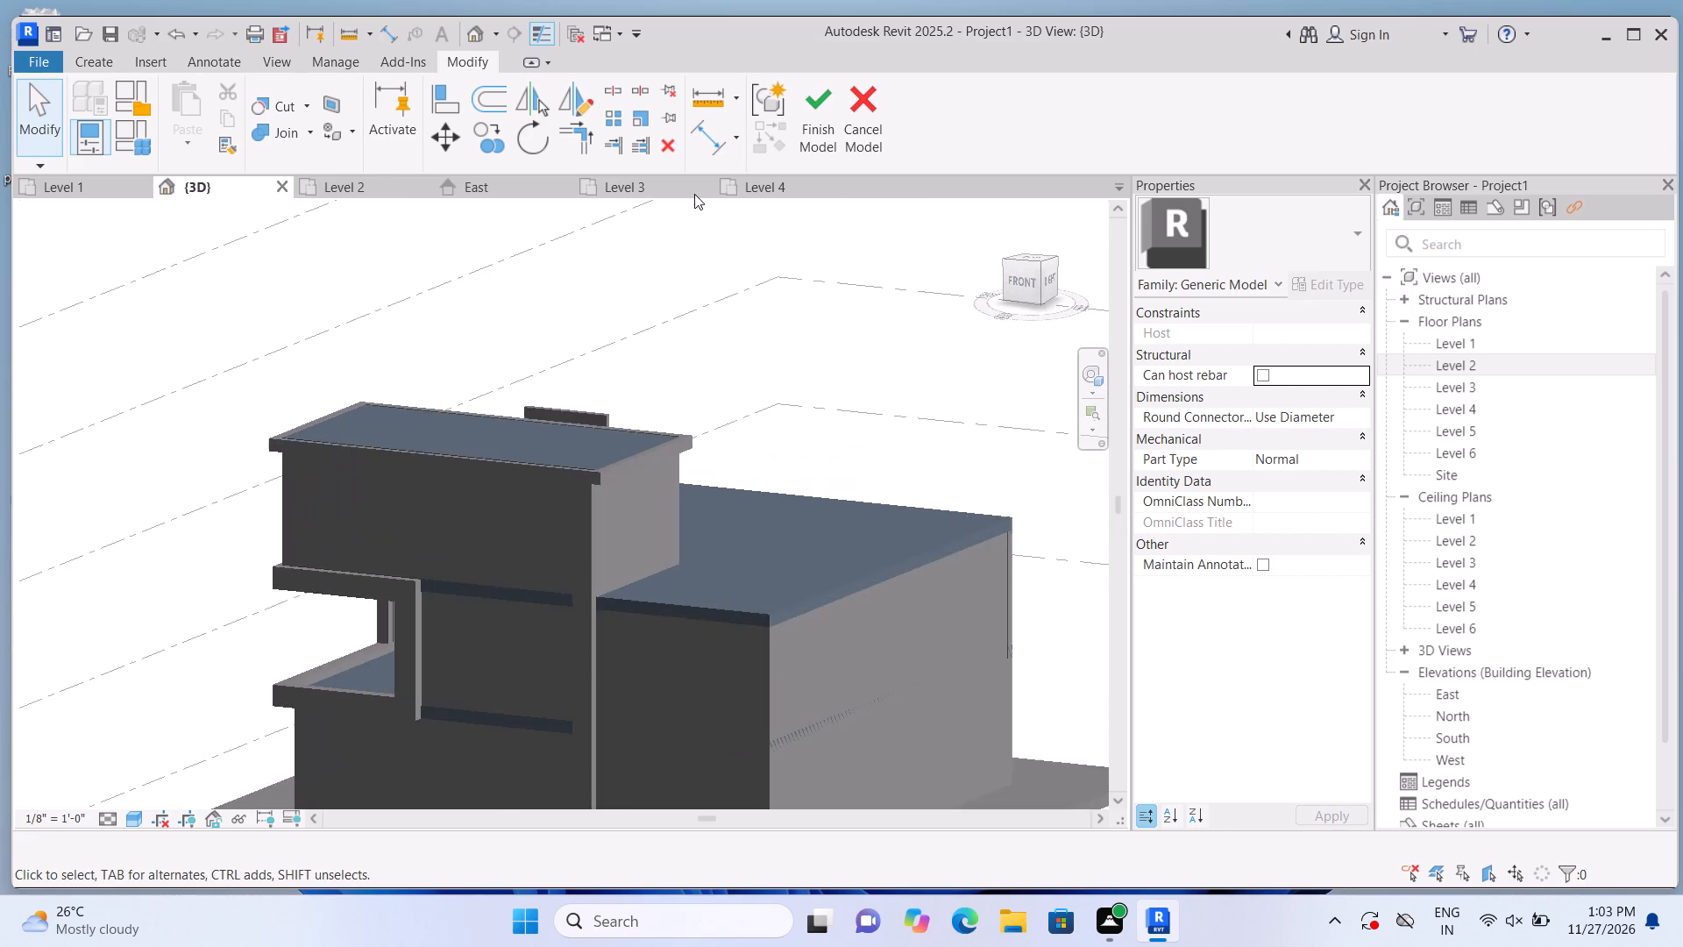
scroll(694, 194, "up", 1)
scroll(480, 535, "up", 5)
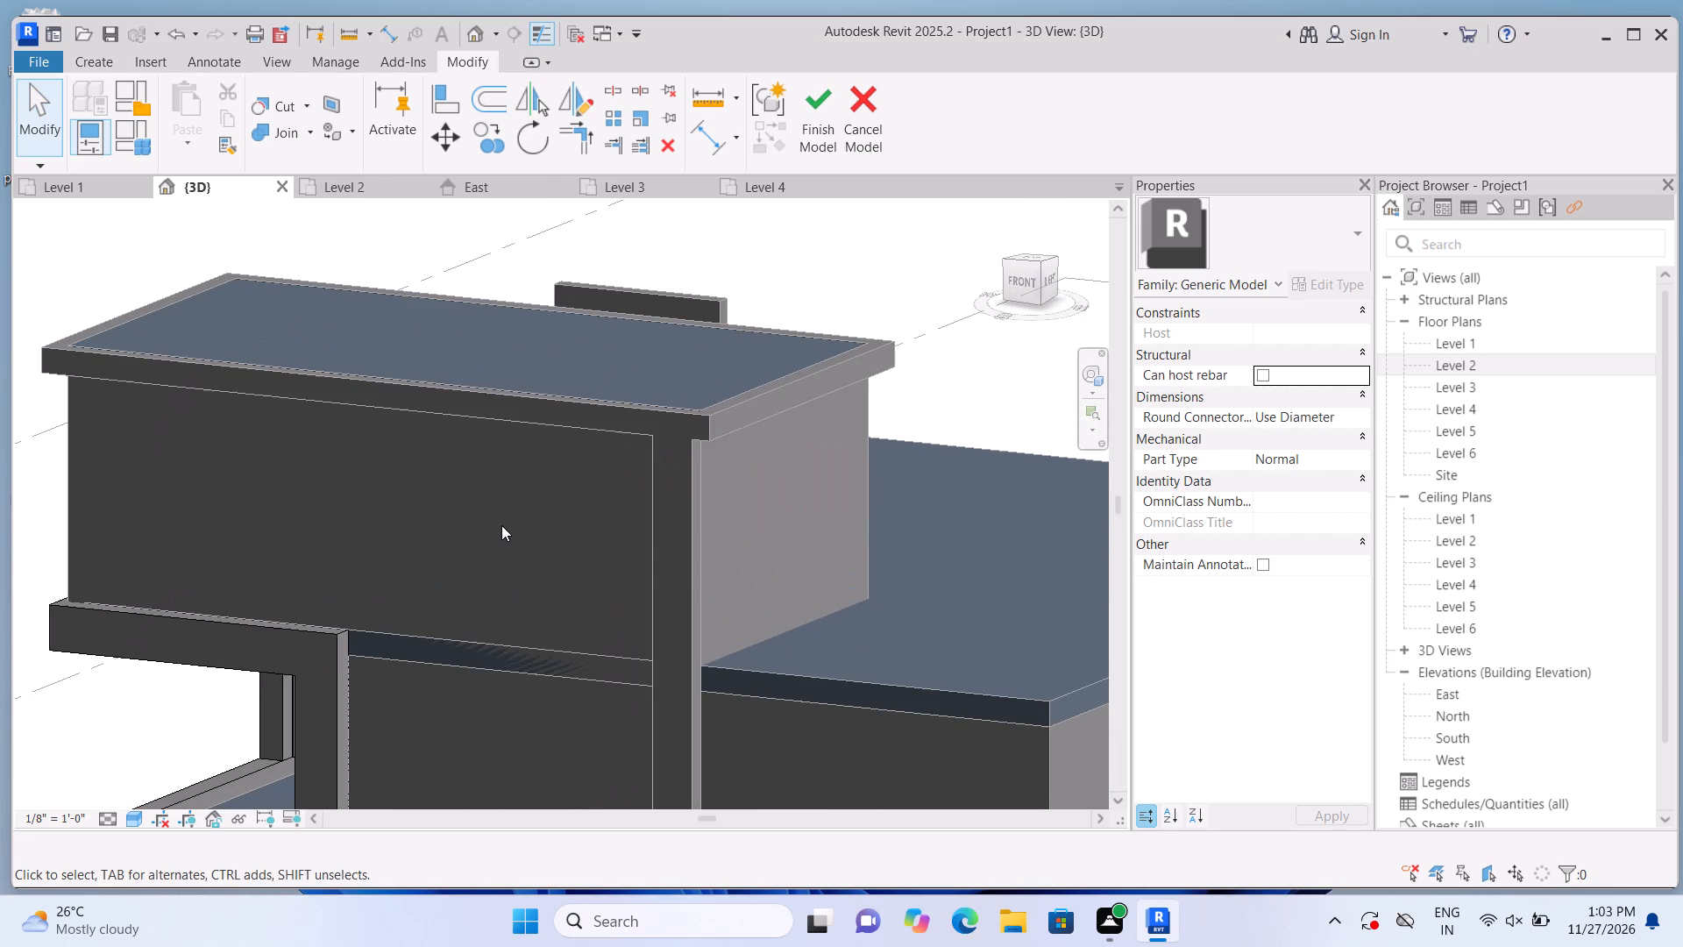
scroll(514, 513, "down", 8)
middle_click_drag(276, 559, 373, 589)
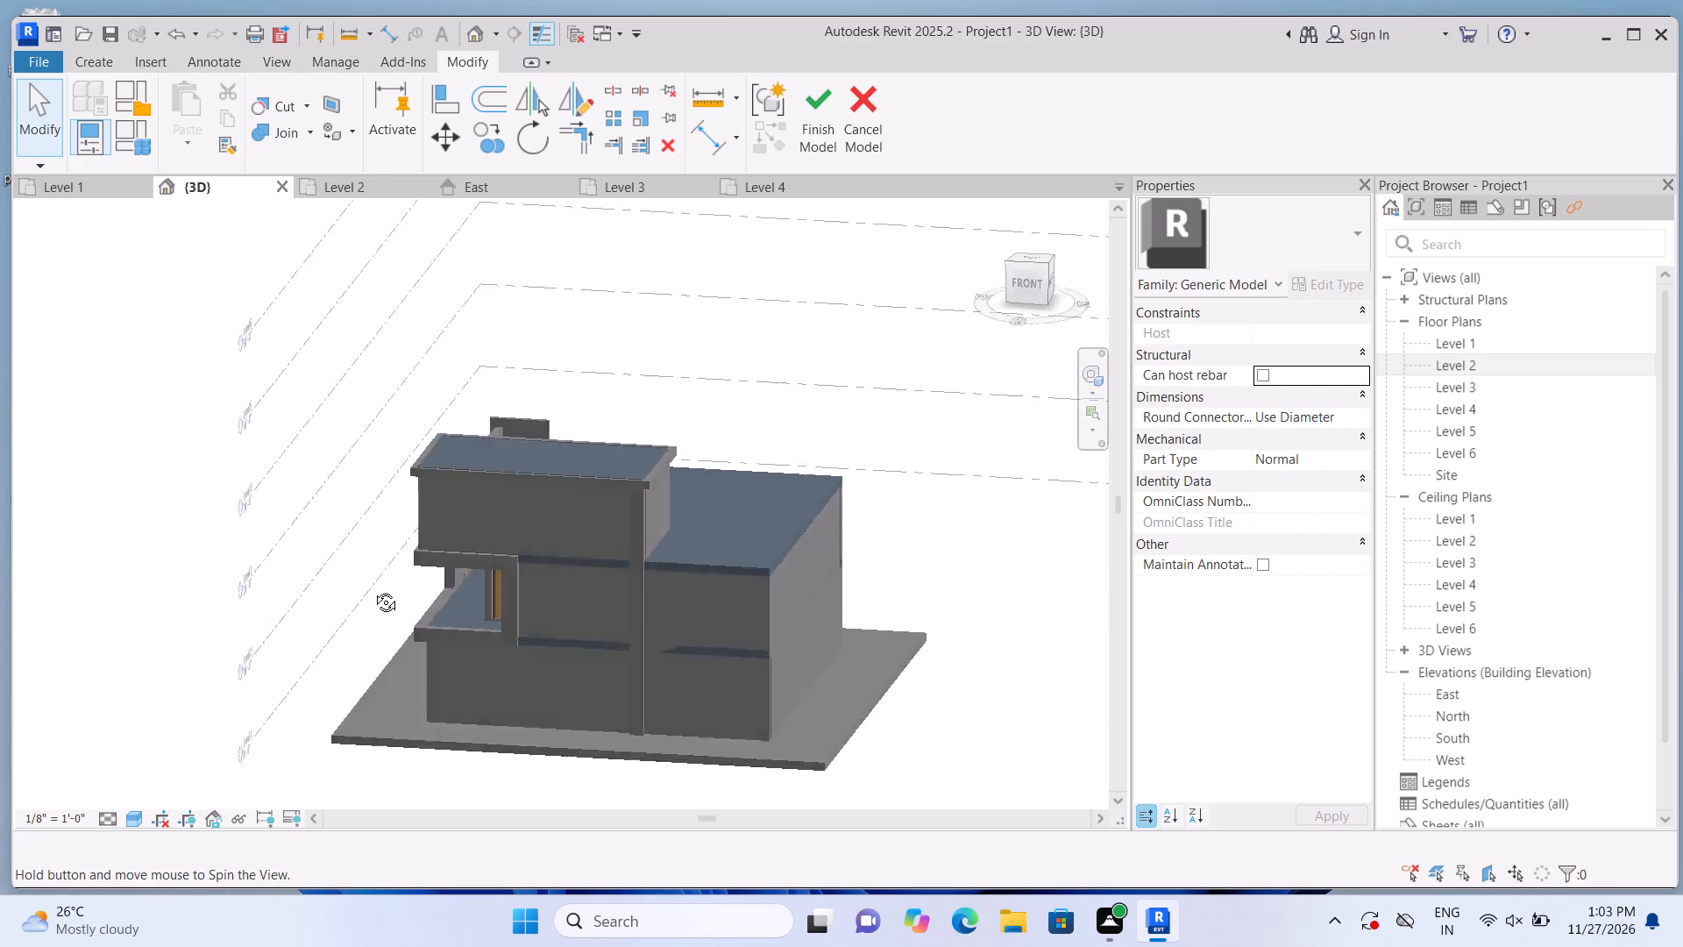
middle_click_drag(373, 589, 505, 533)
scroll(472, 556, "up", 3, "shift")
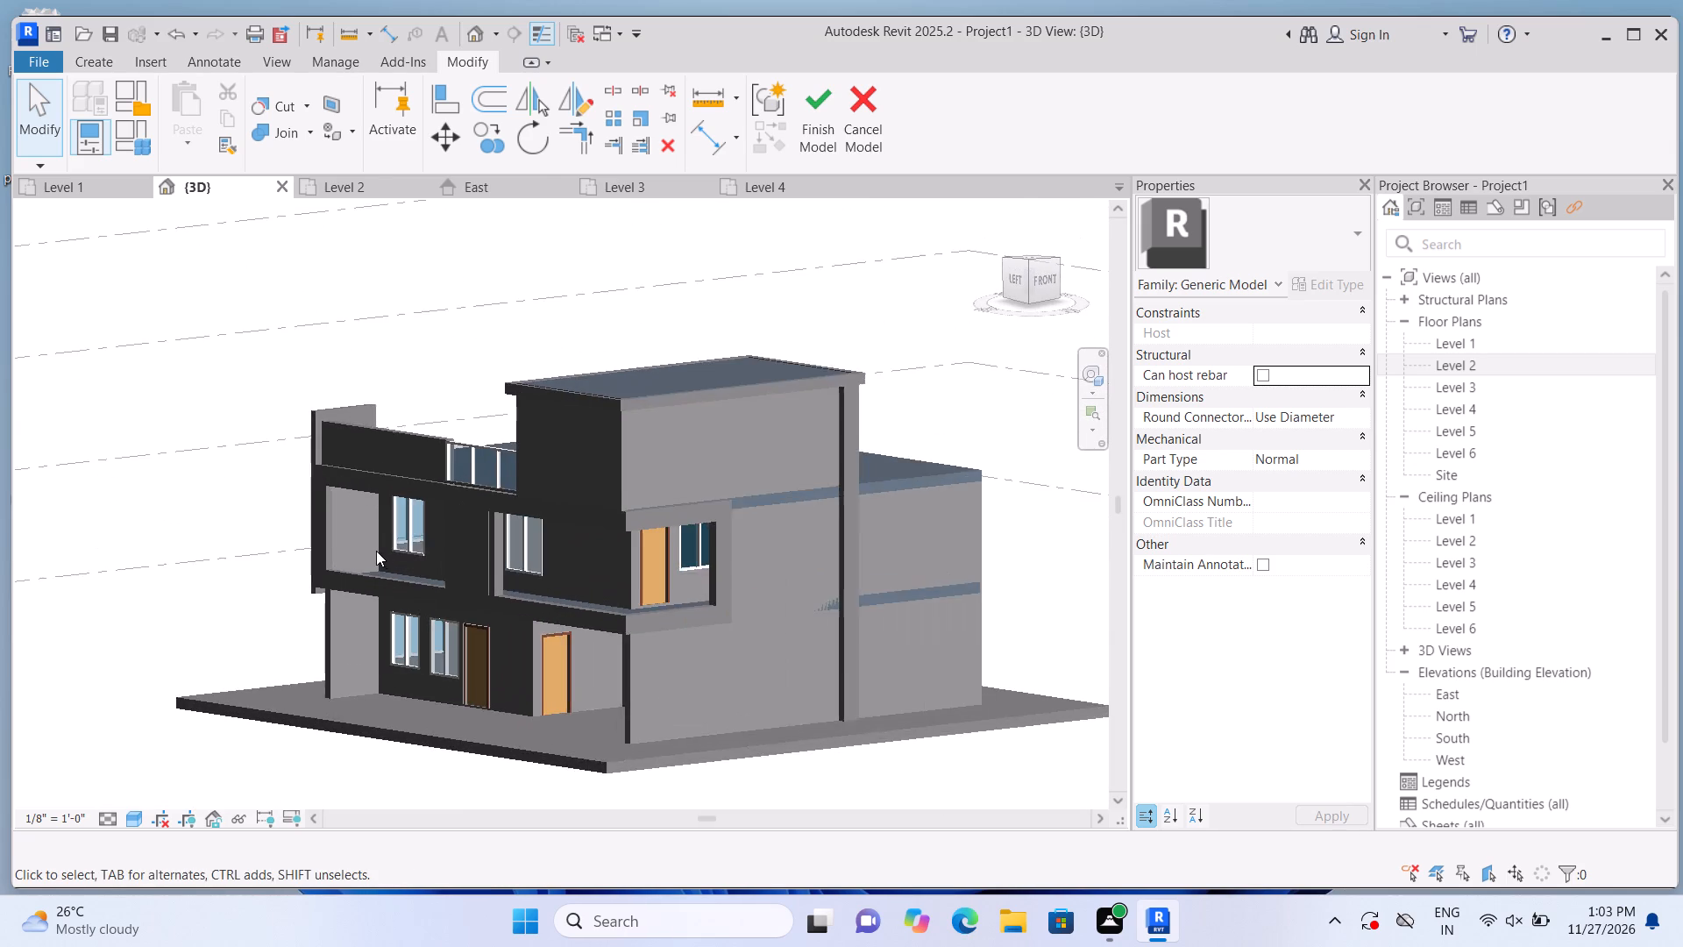
scroll(376, 551, "up", 2, "shift")
middle_click_drag(379, 548, 436, 588)
scroll(433, 592, "up", 1)
scroll(484, 519, "down", 3)
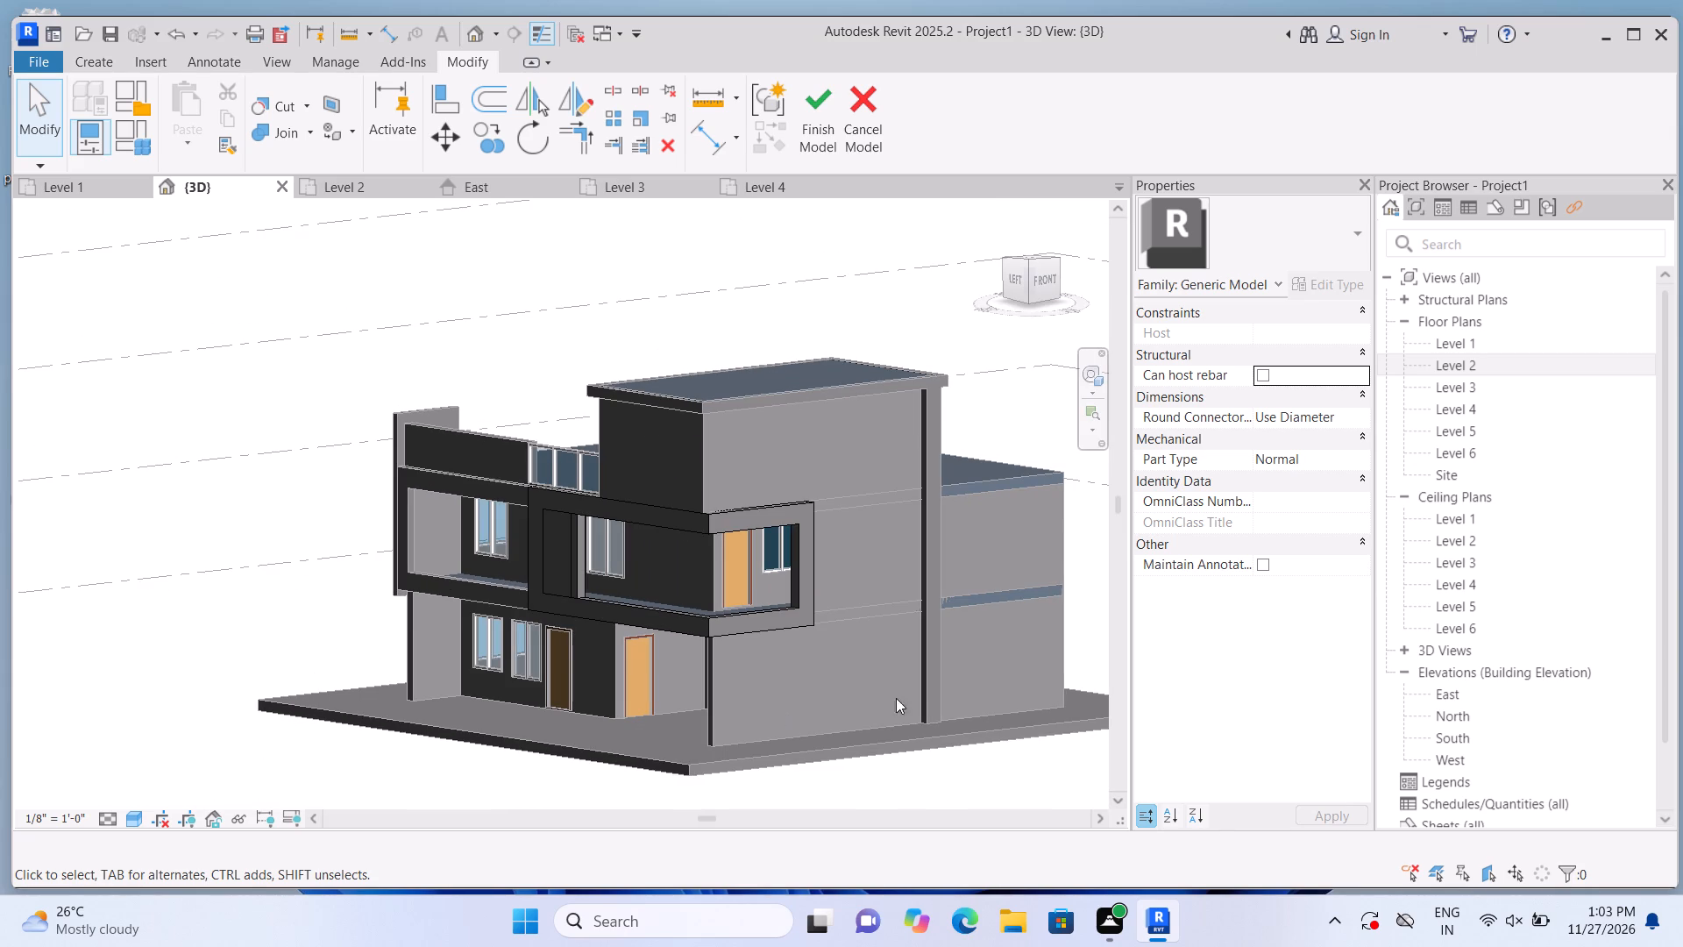
Open the Level 1 floor plan and finish the in-place balcony frame model.
triple_click(1470, 343)
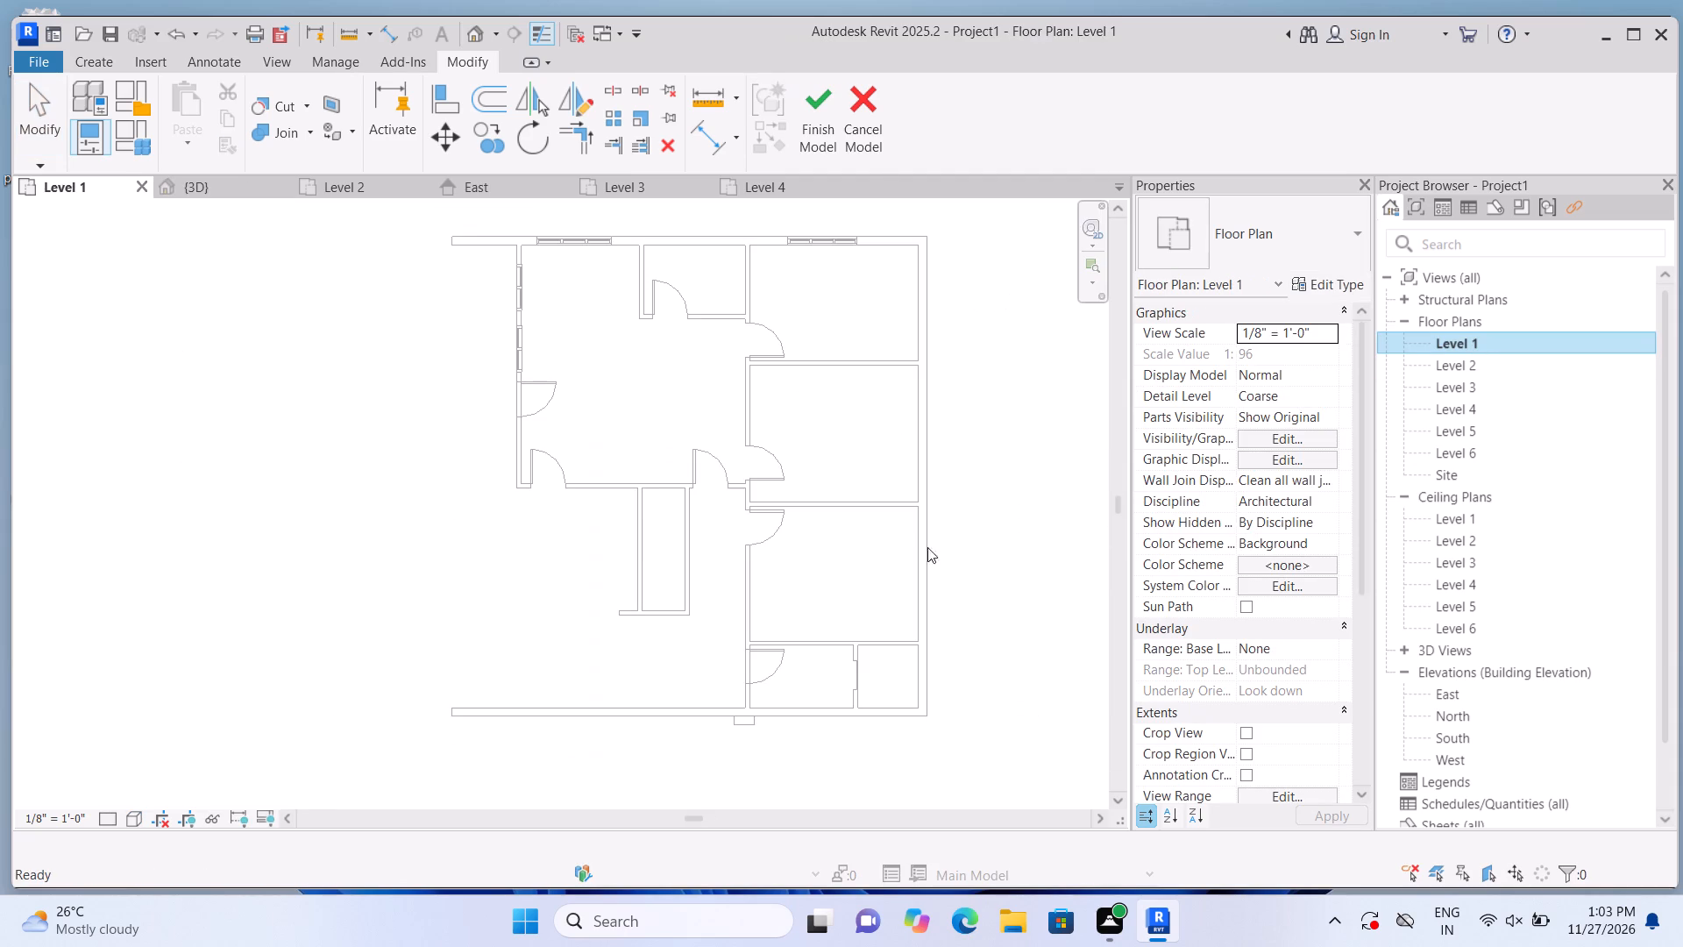
scroll(811, 570, "down", 1)
scroll(626, 320, "up", 10)
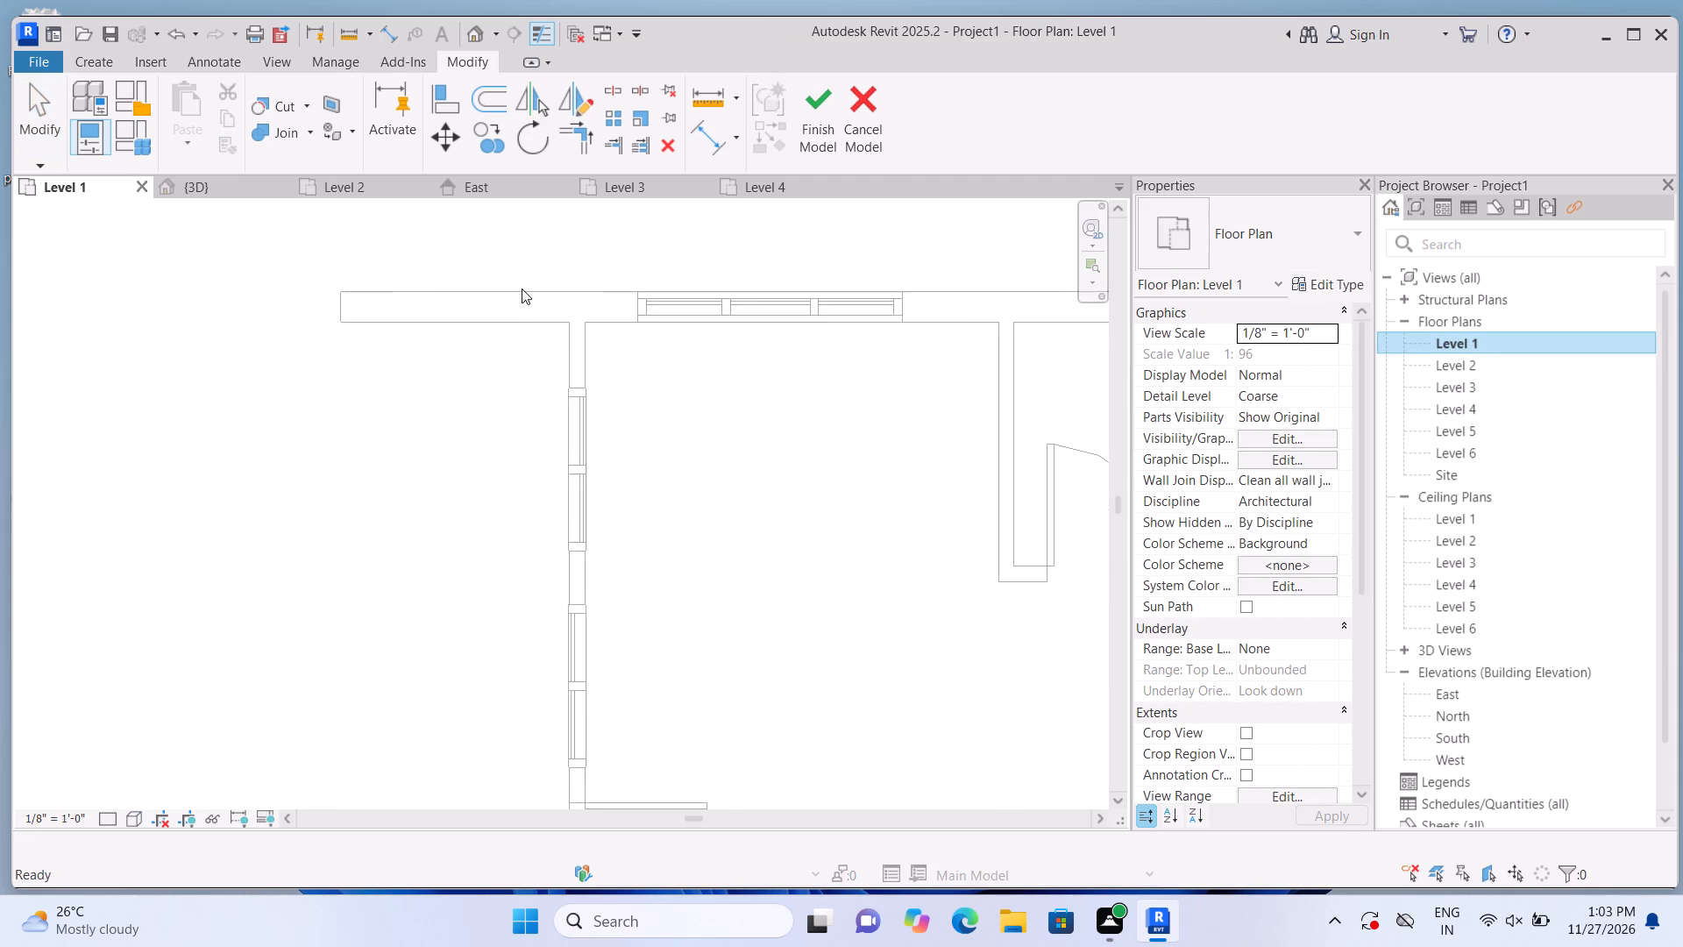
scroll(522, 288, "up", 3)
left_click(808, 144)
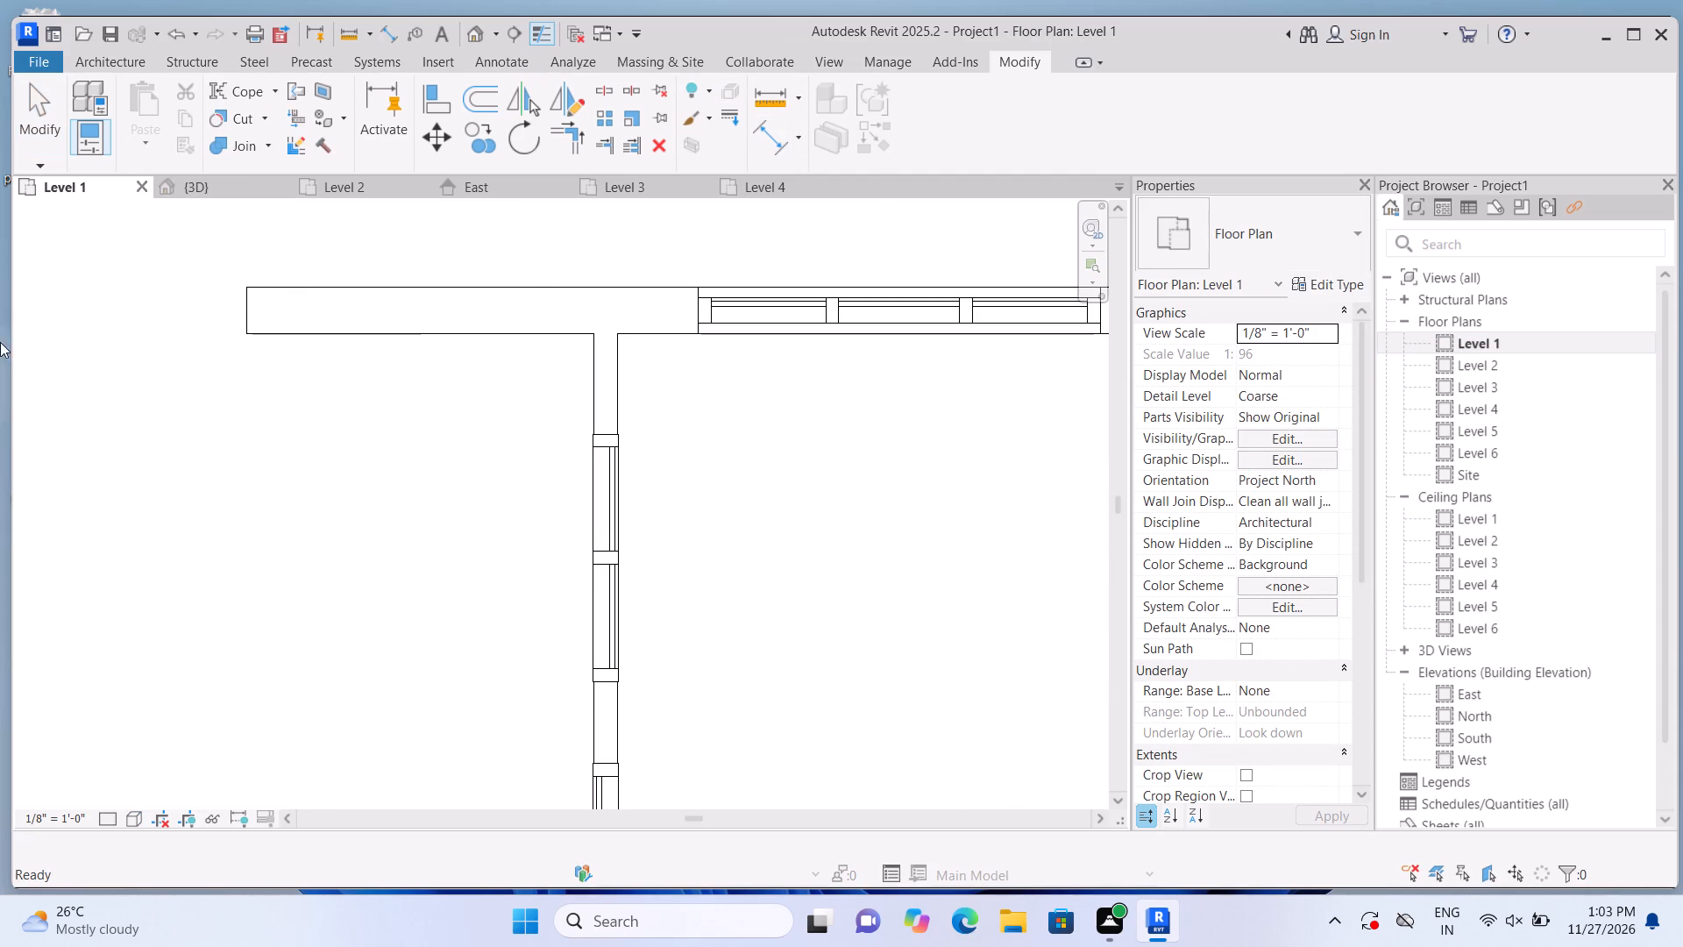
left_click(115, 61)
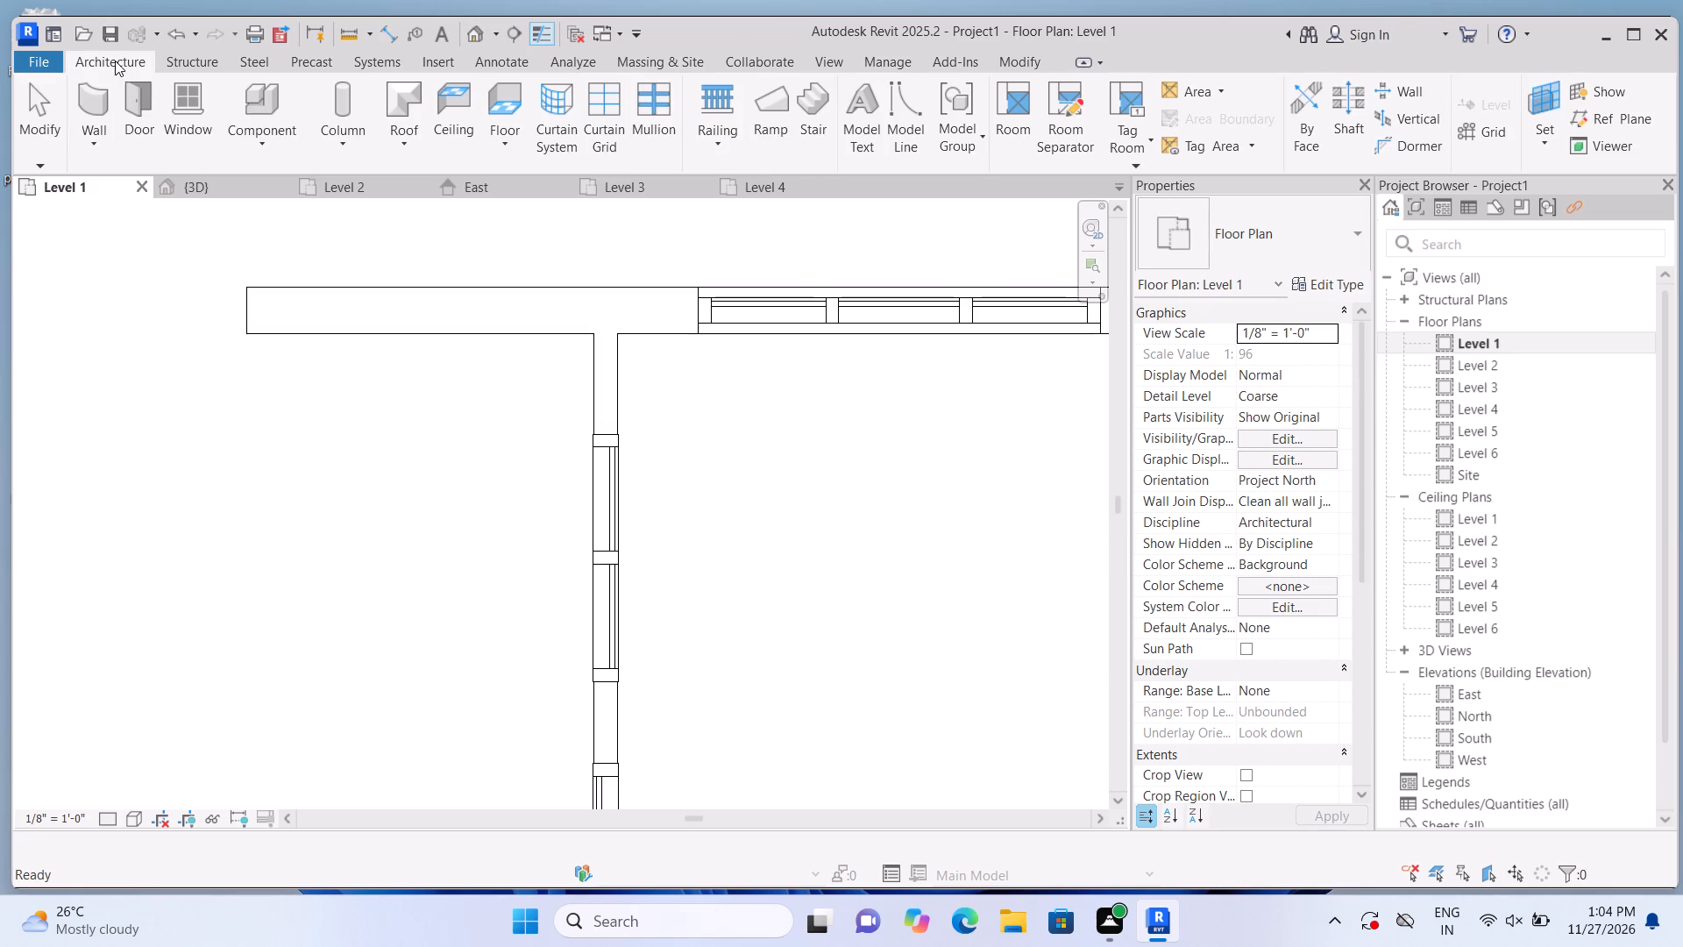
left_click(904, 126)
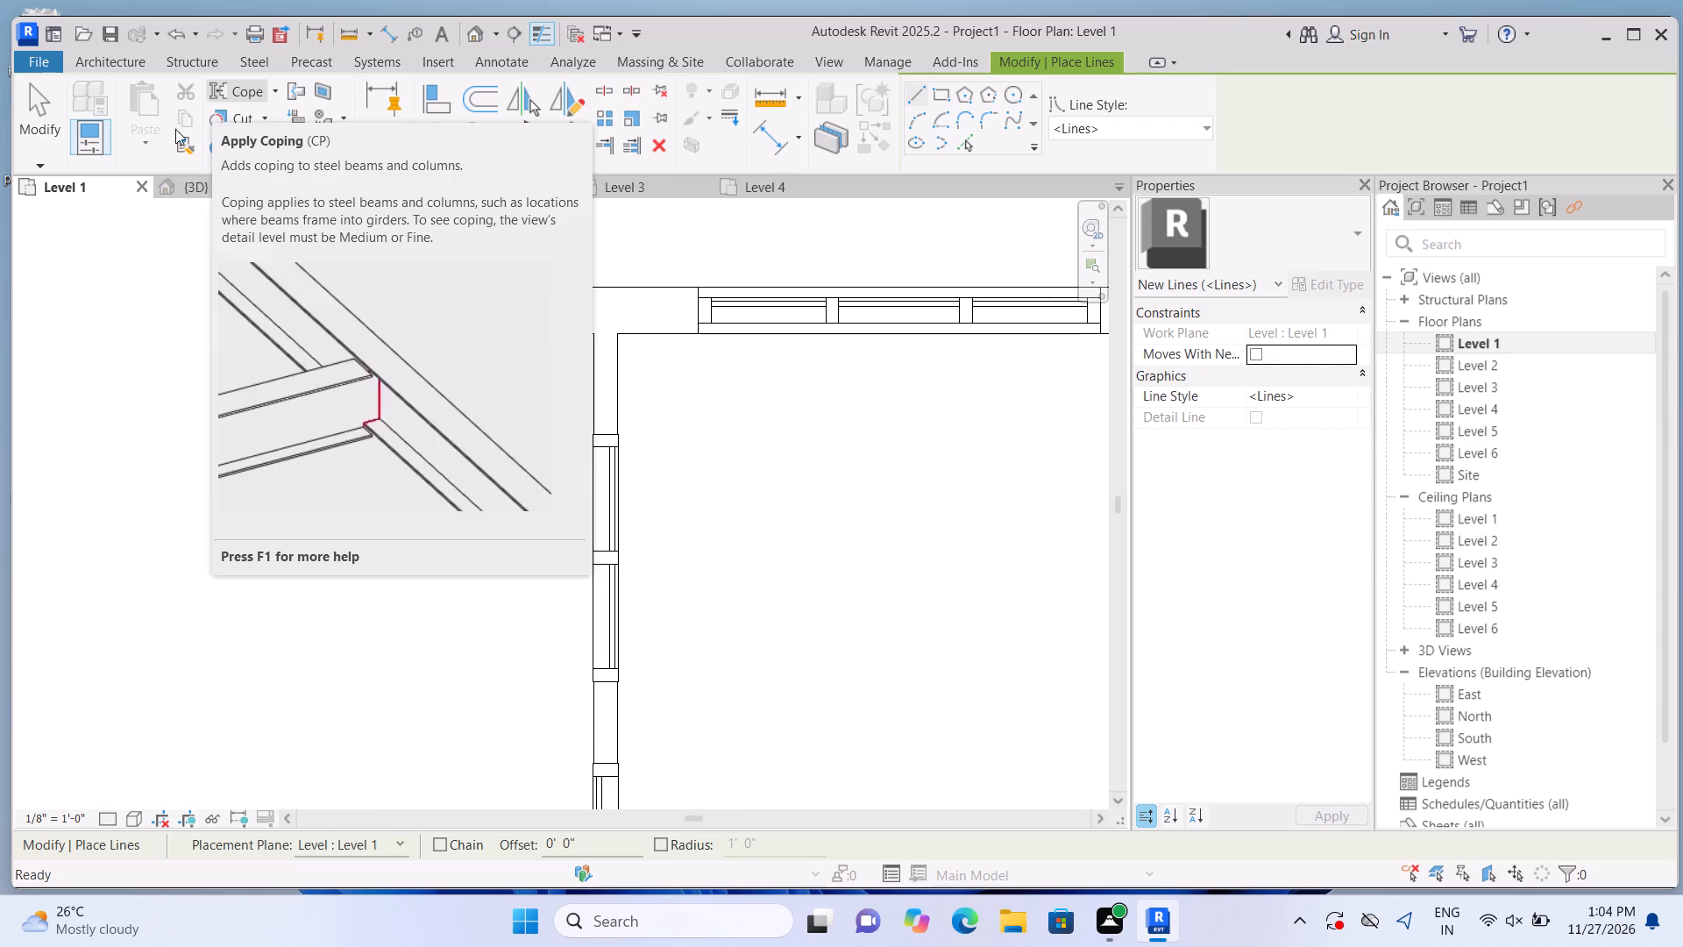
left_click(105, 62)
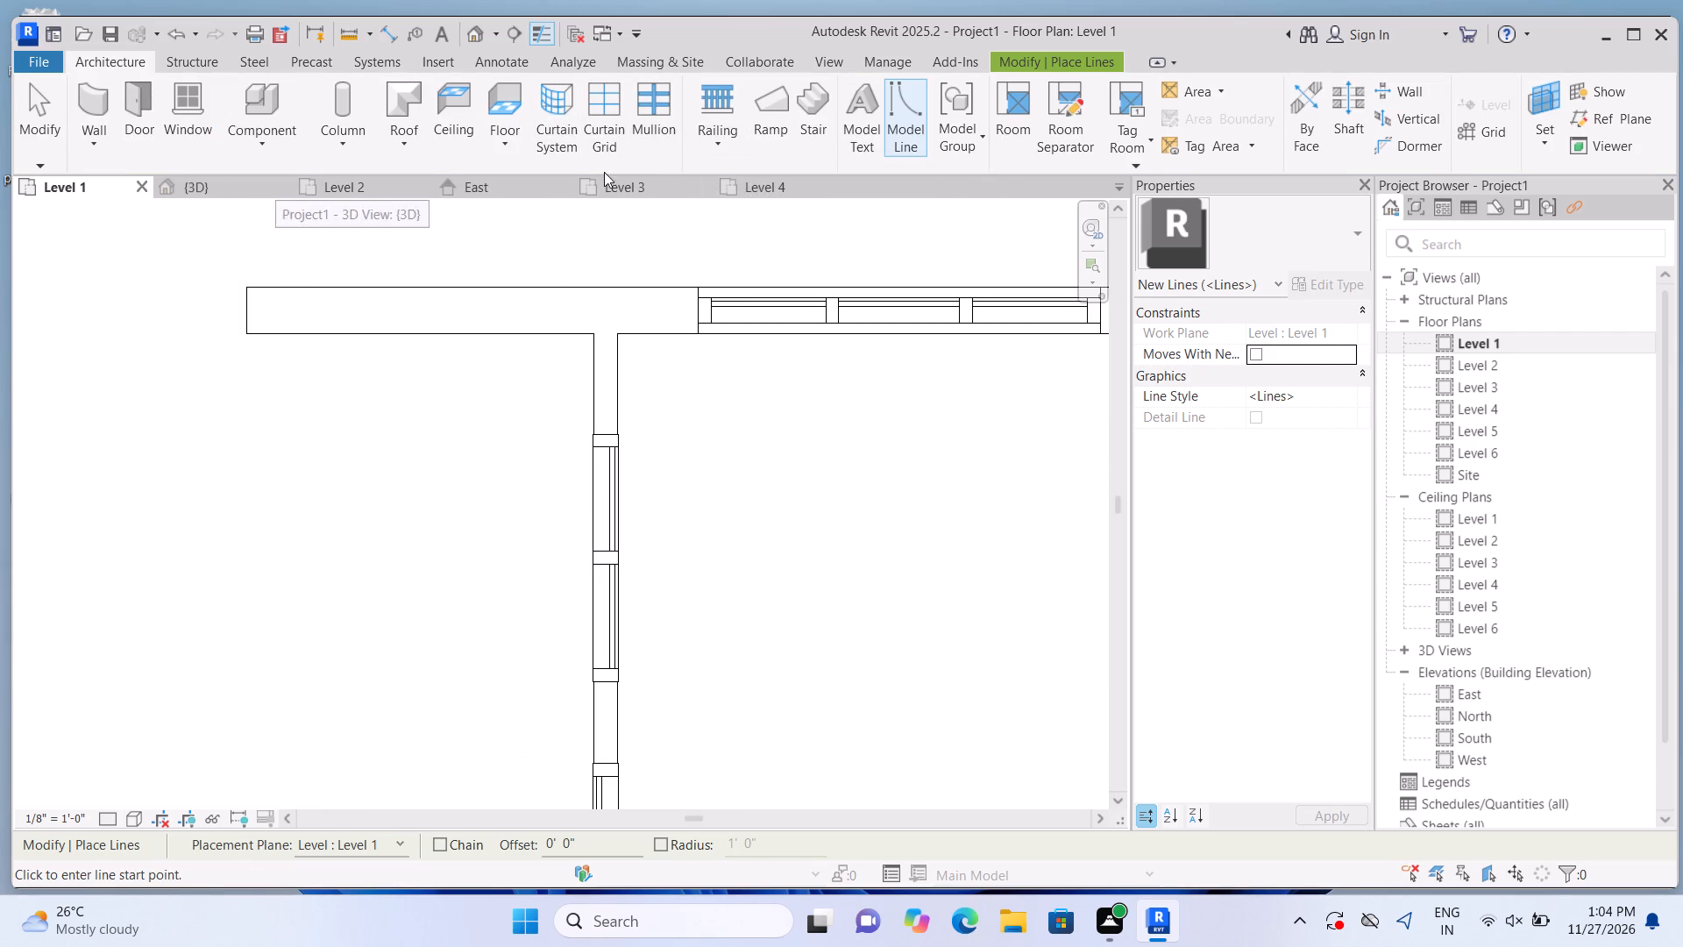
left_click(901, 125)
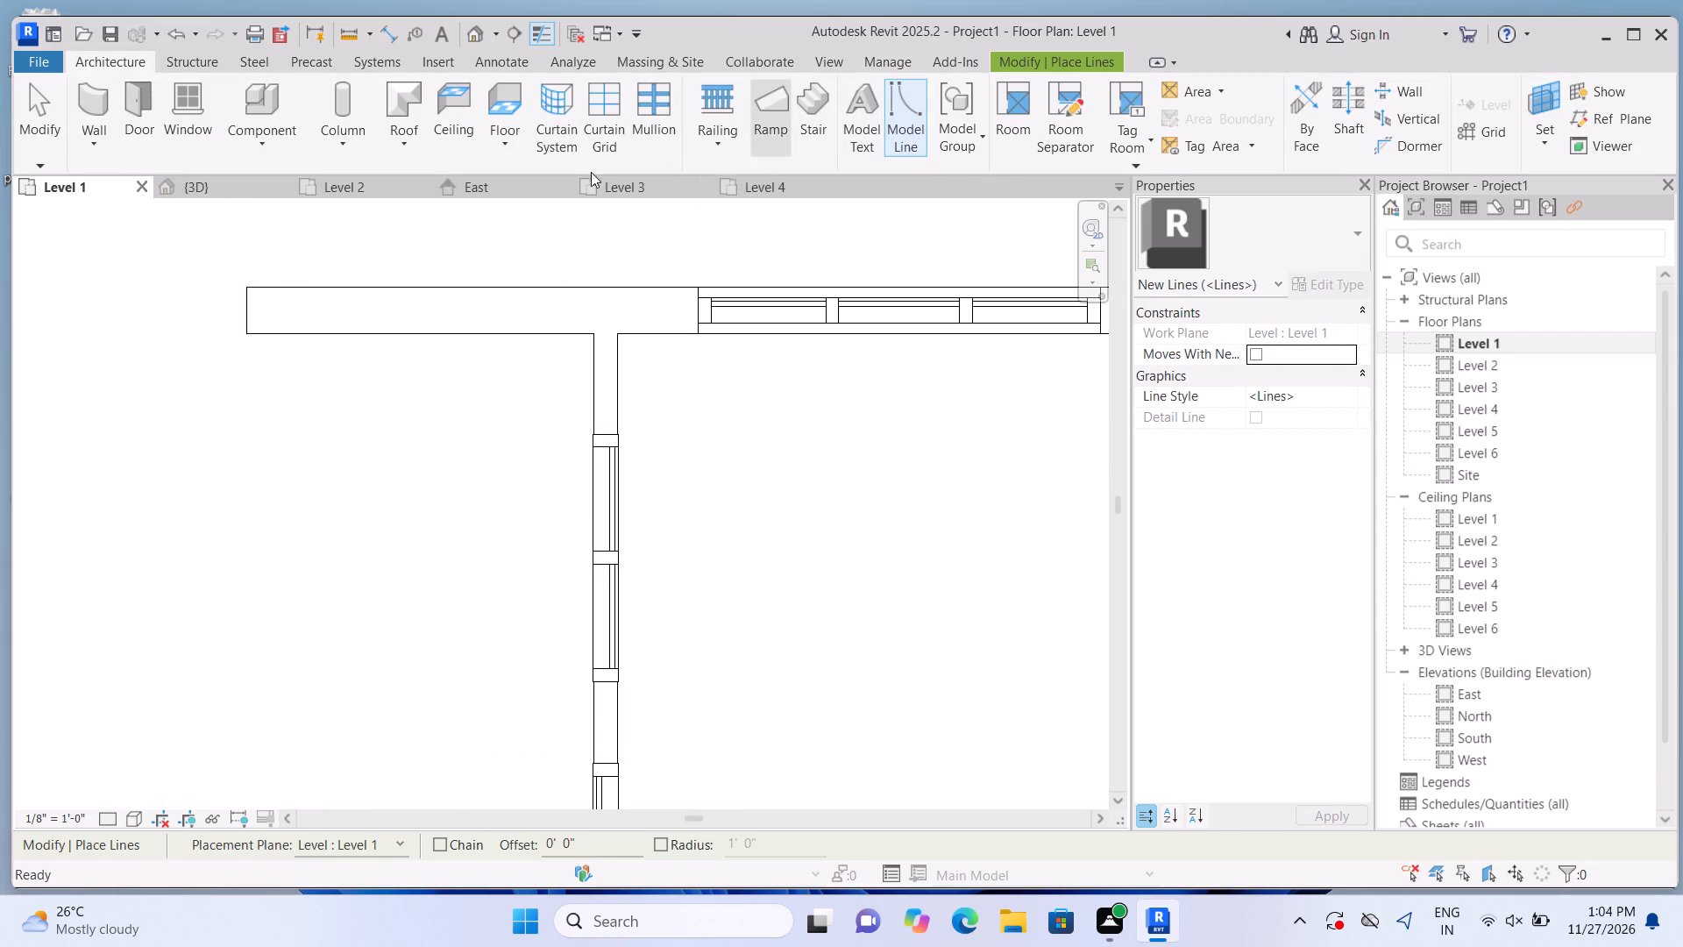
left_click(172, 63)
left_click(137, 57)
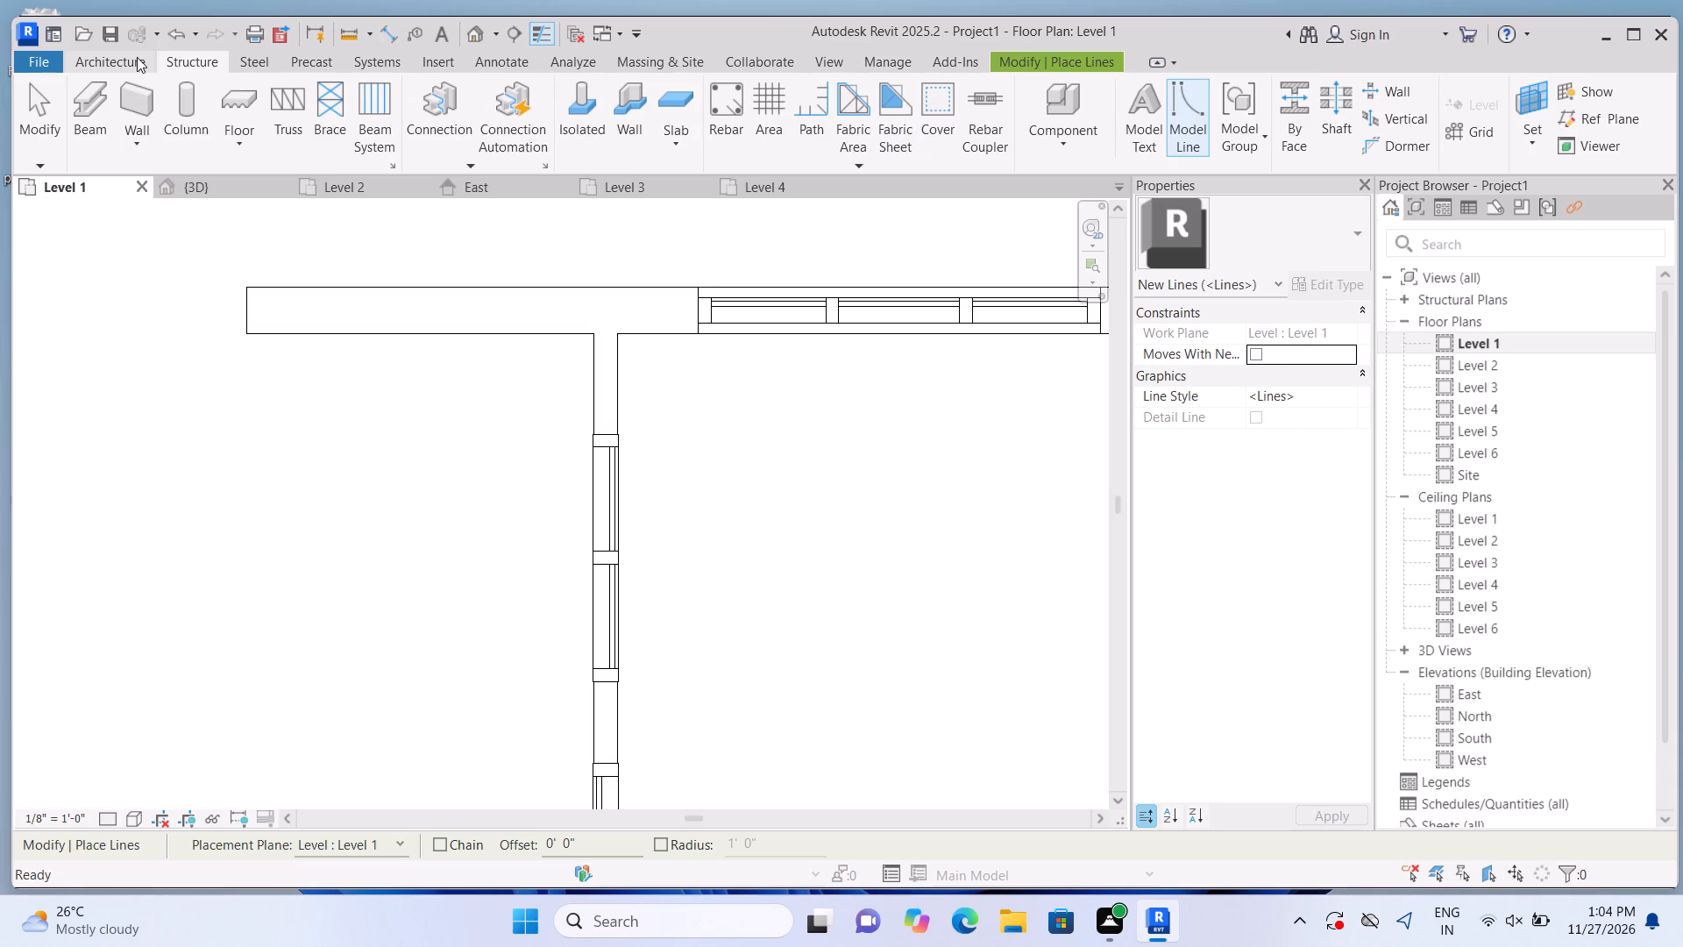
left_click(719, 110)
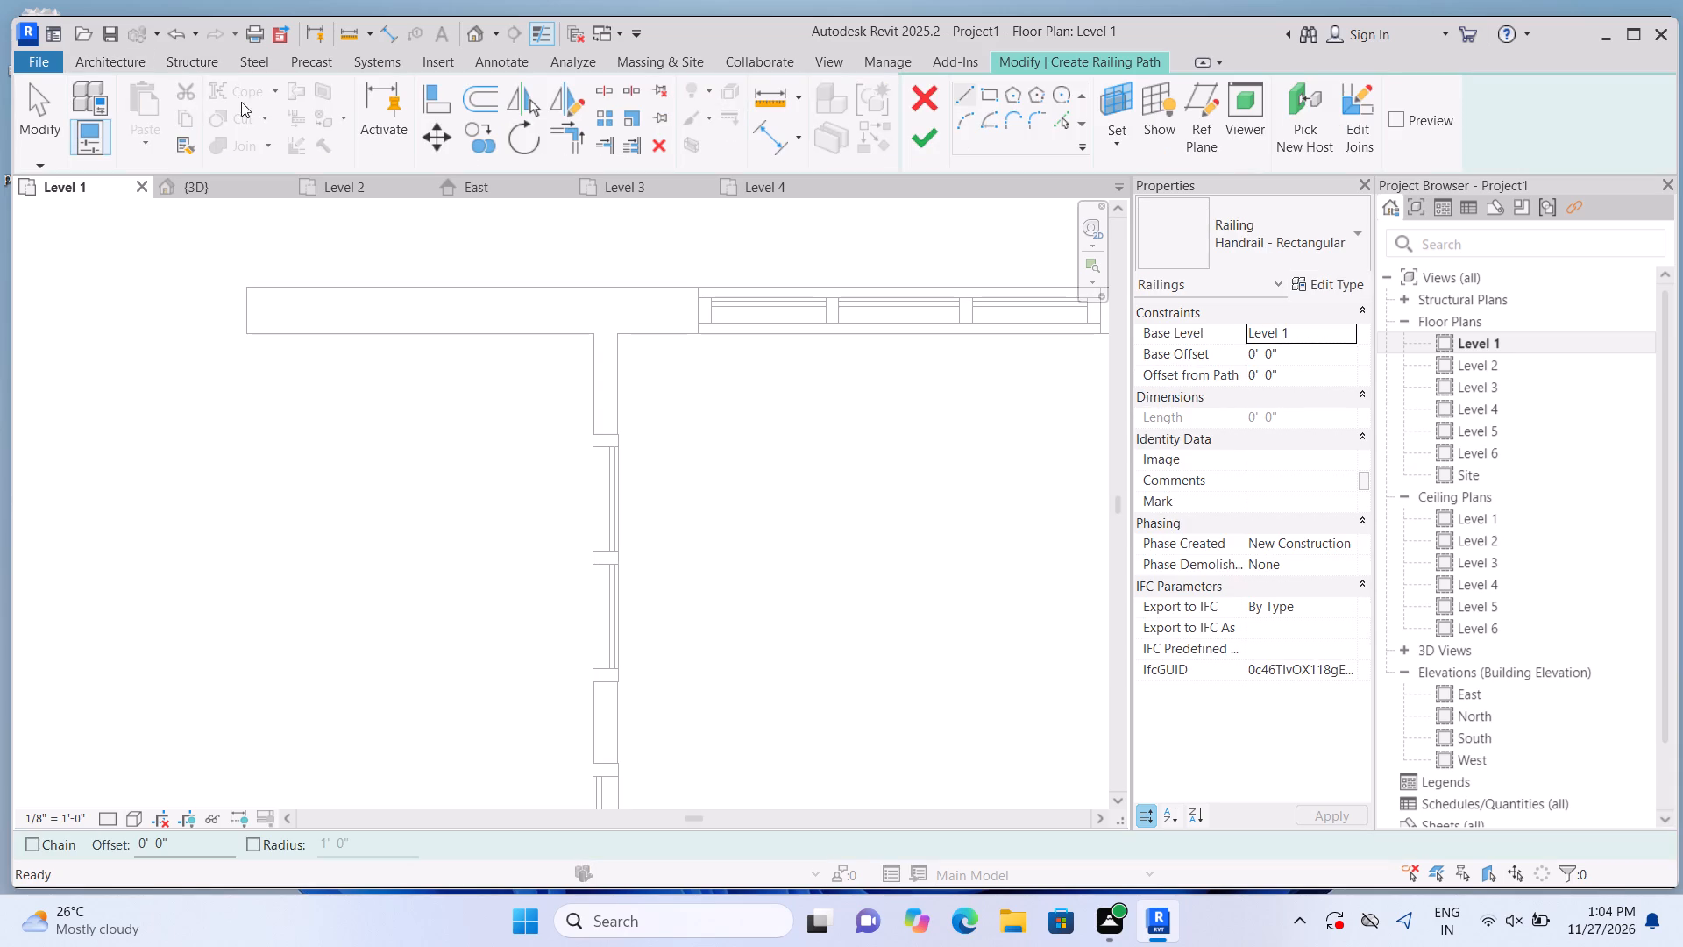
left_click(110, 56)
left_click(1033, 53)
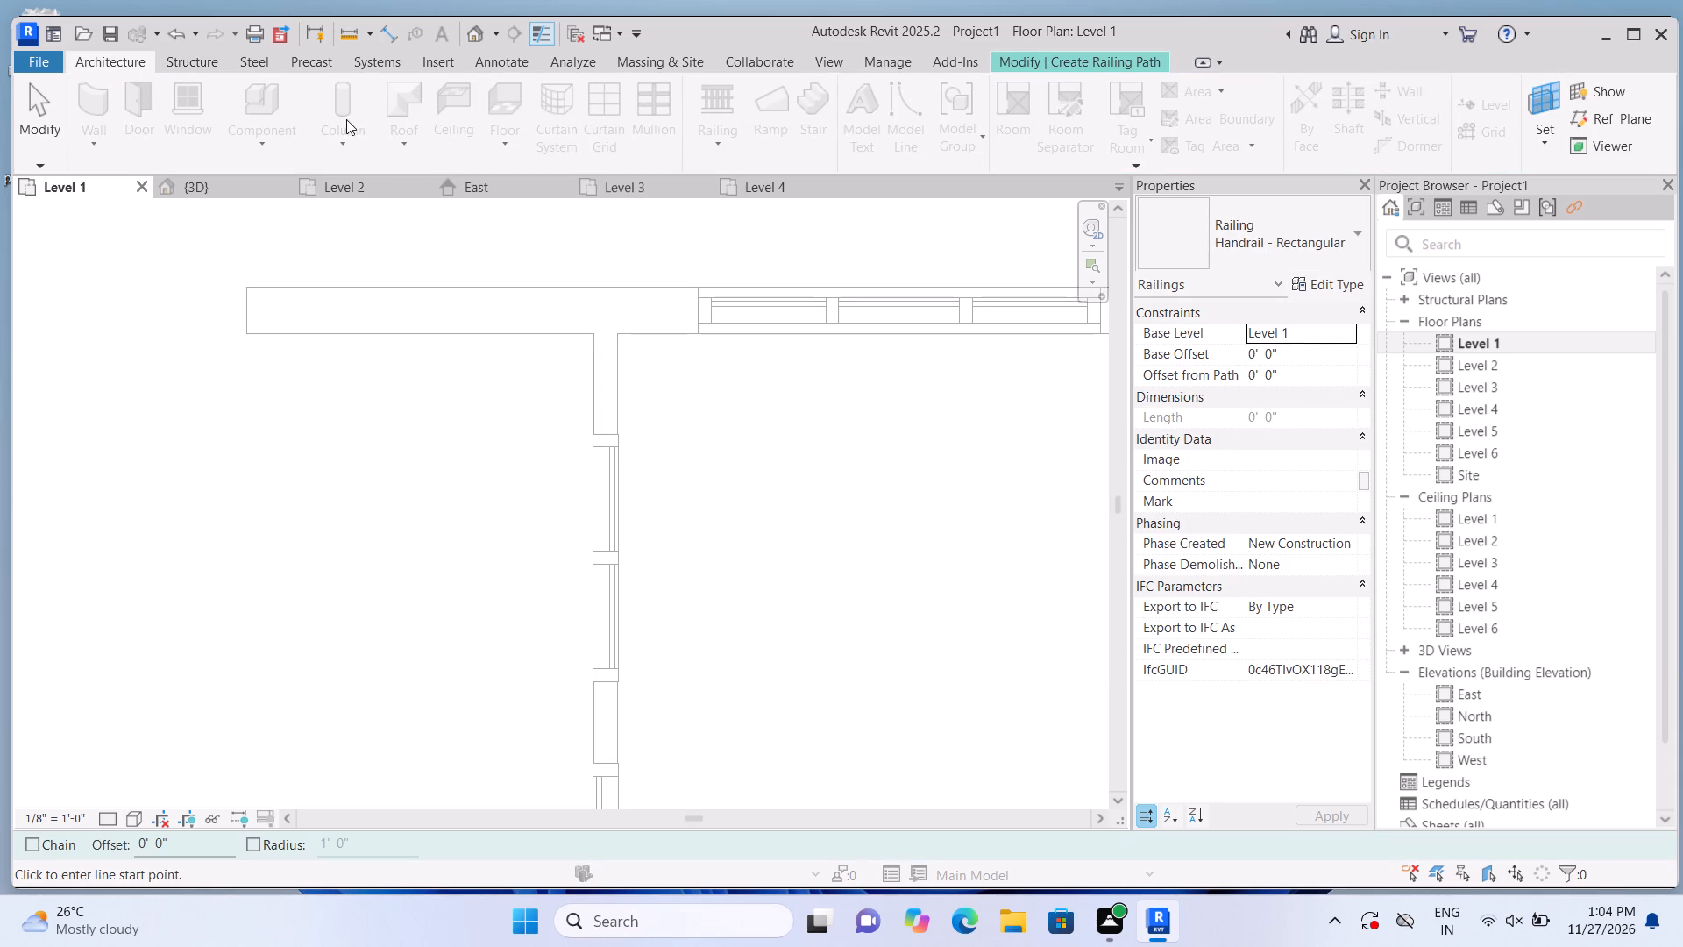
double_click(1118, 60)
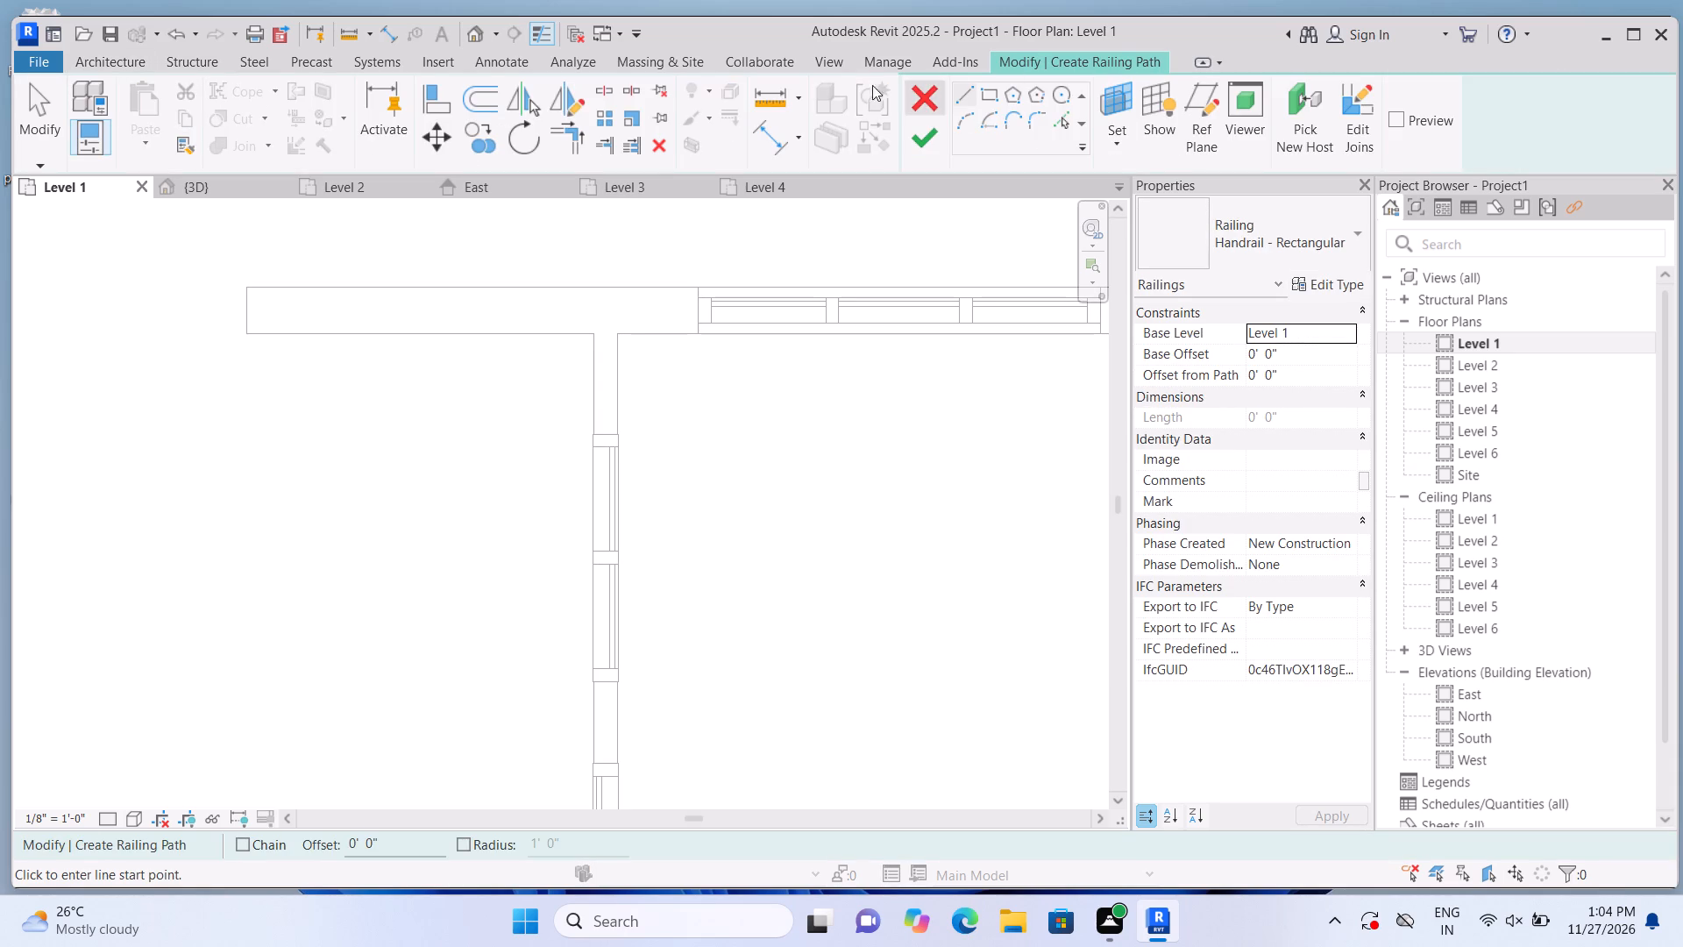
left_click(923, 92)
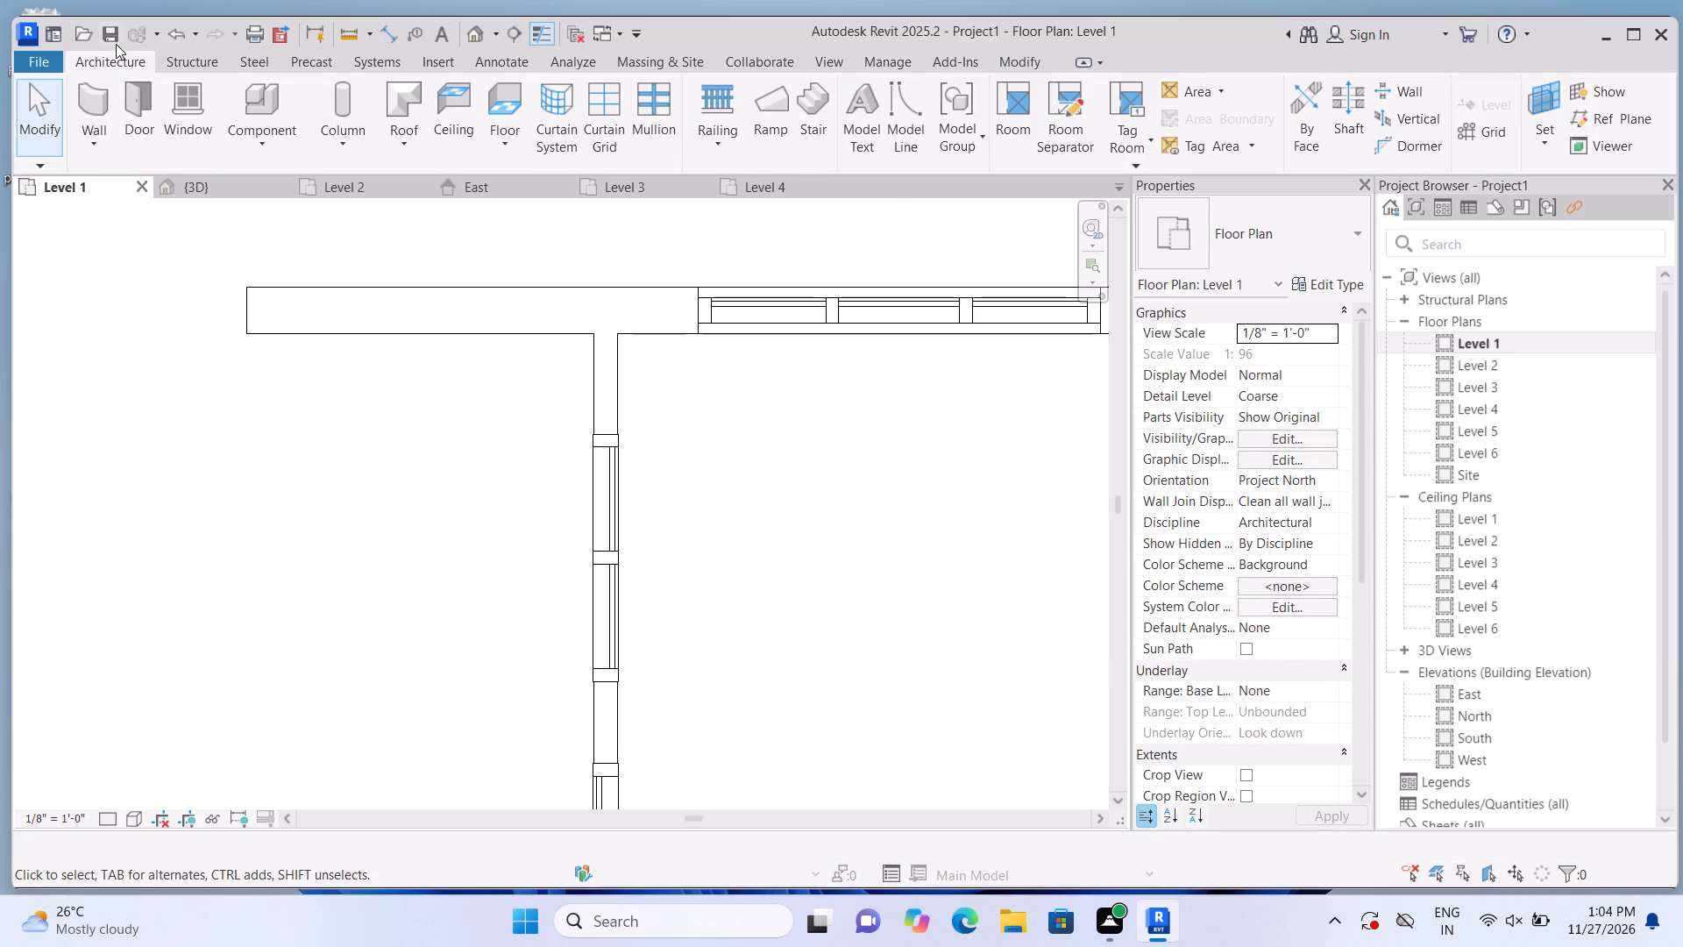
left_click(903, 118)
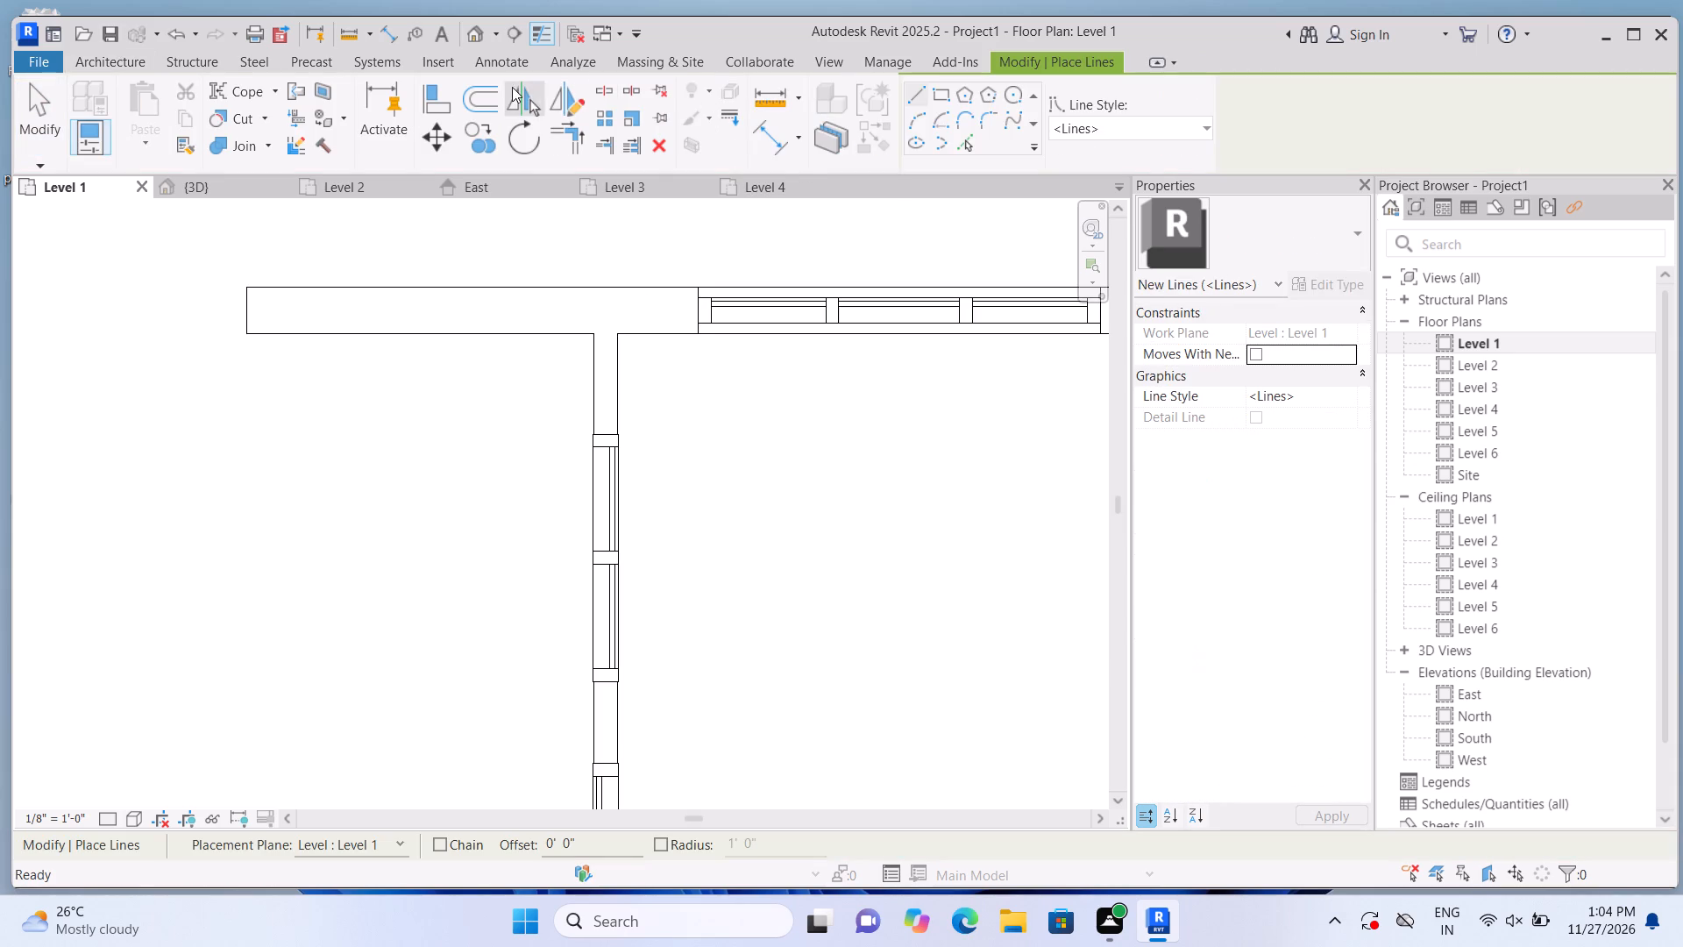
On Level 1, split the 9" north wall flush with the front wall's outer face and delete the segment projecting beyond the corner.
left_click(603, 97)
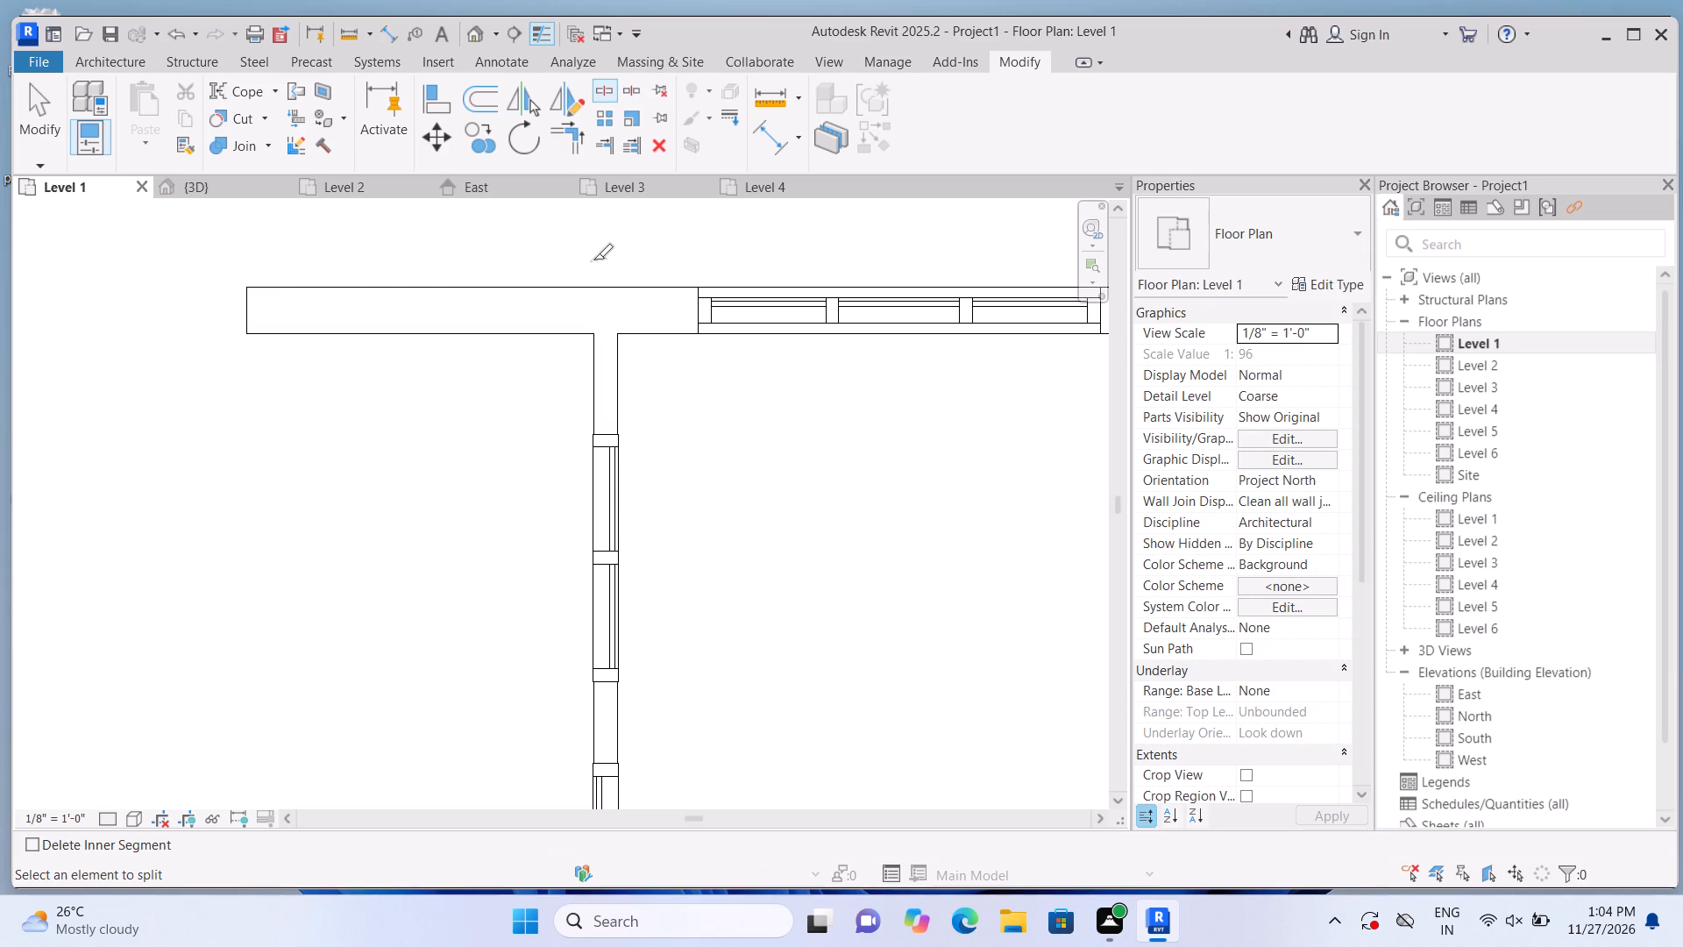
scroll(636, 252, "up", 2)
scroll(581, 317, "up", 9)
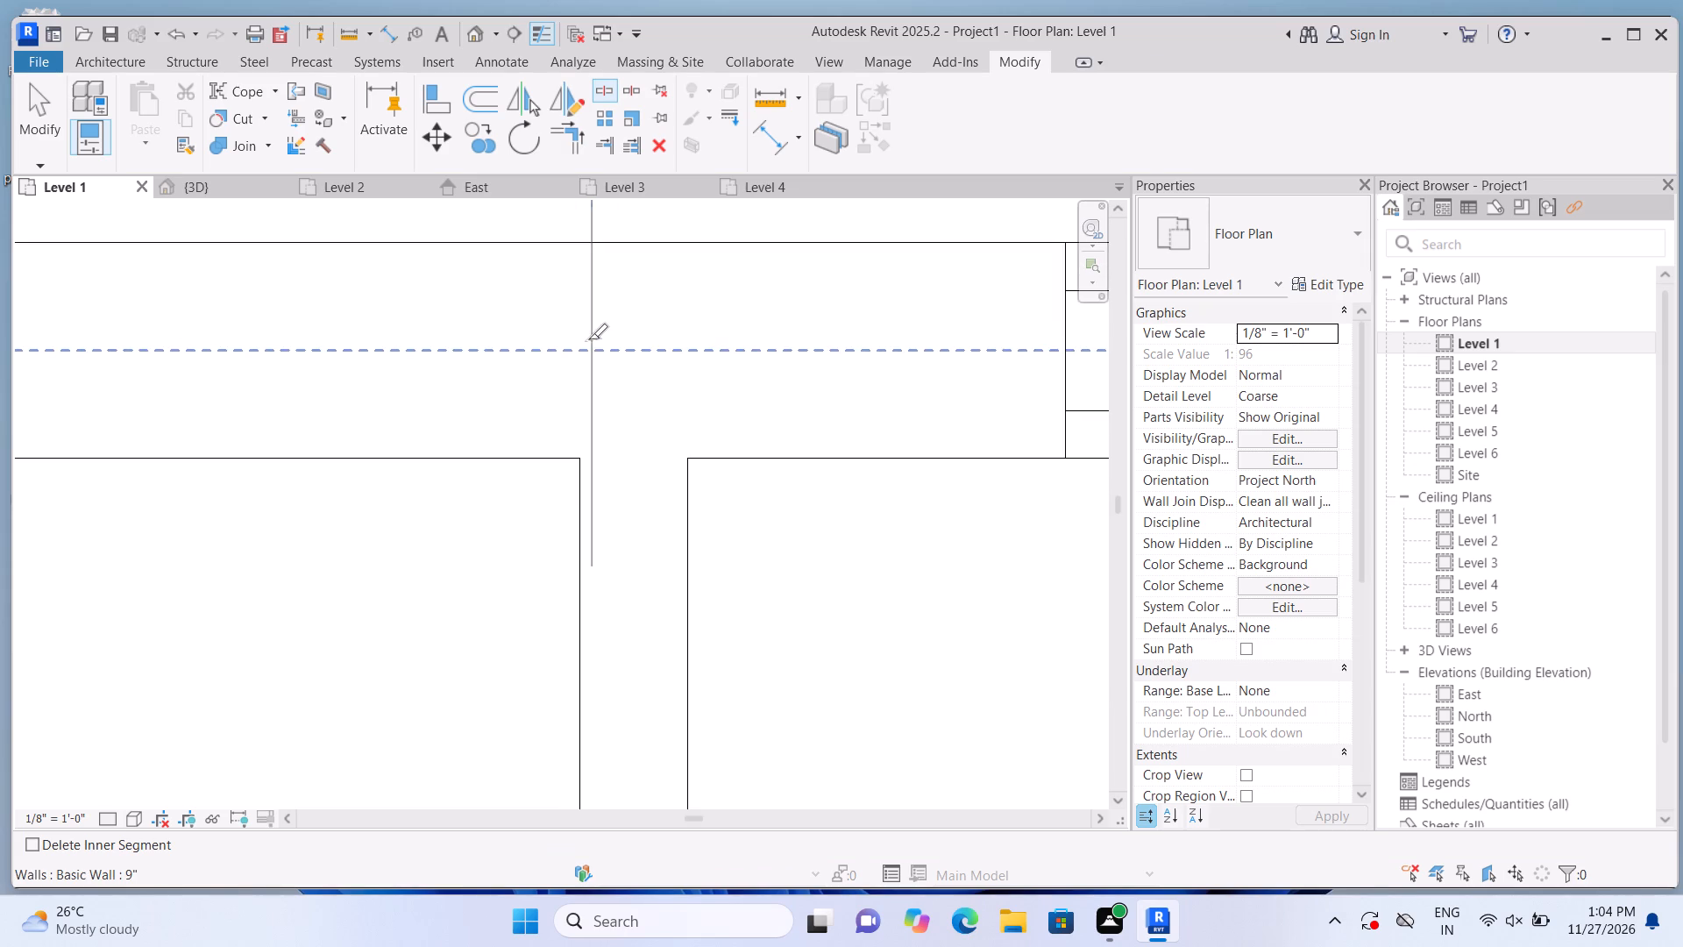
scroll(583, 344, "up", 2)
left_click(579, 345)
scroll(579, 345, "down", 8)
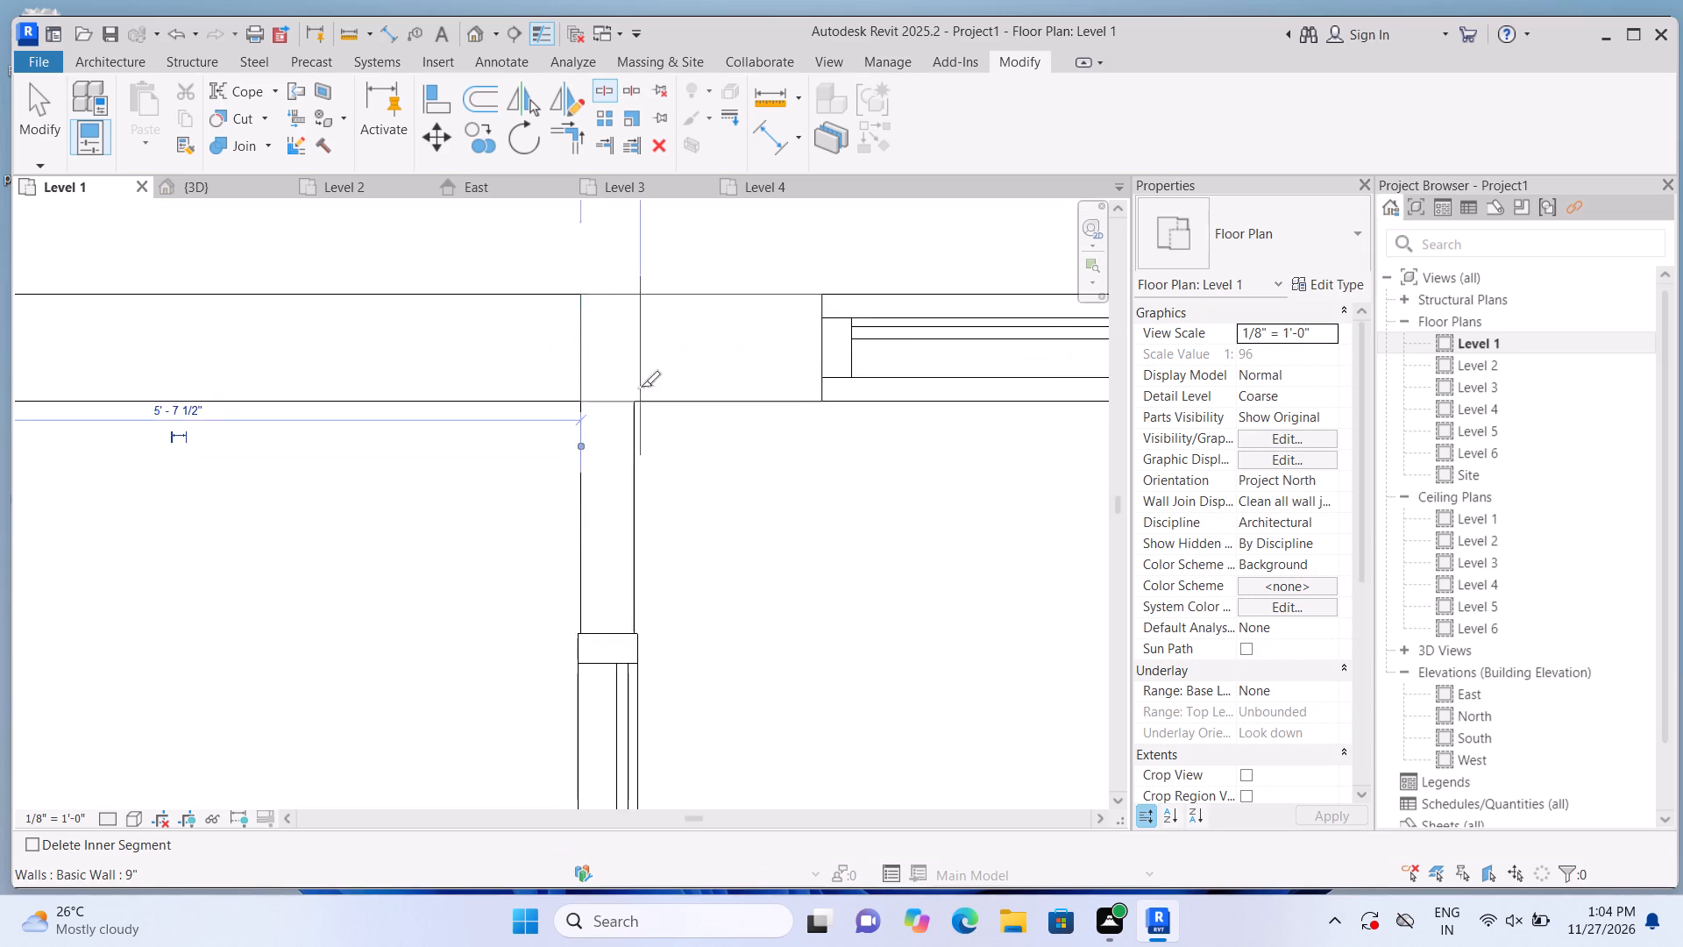
scroll(641, 387, "down", 2)
key("Escape")
key("Escape")
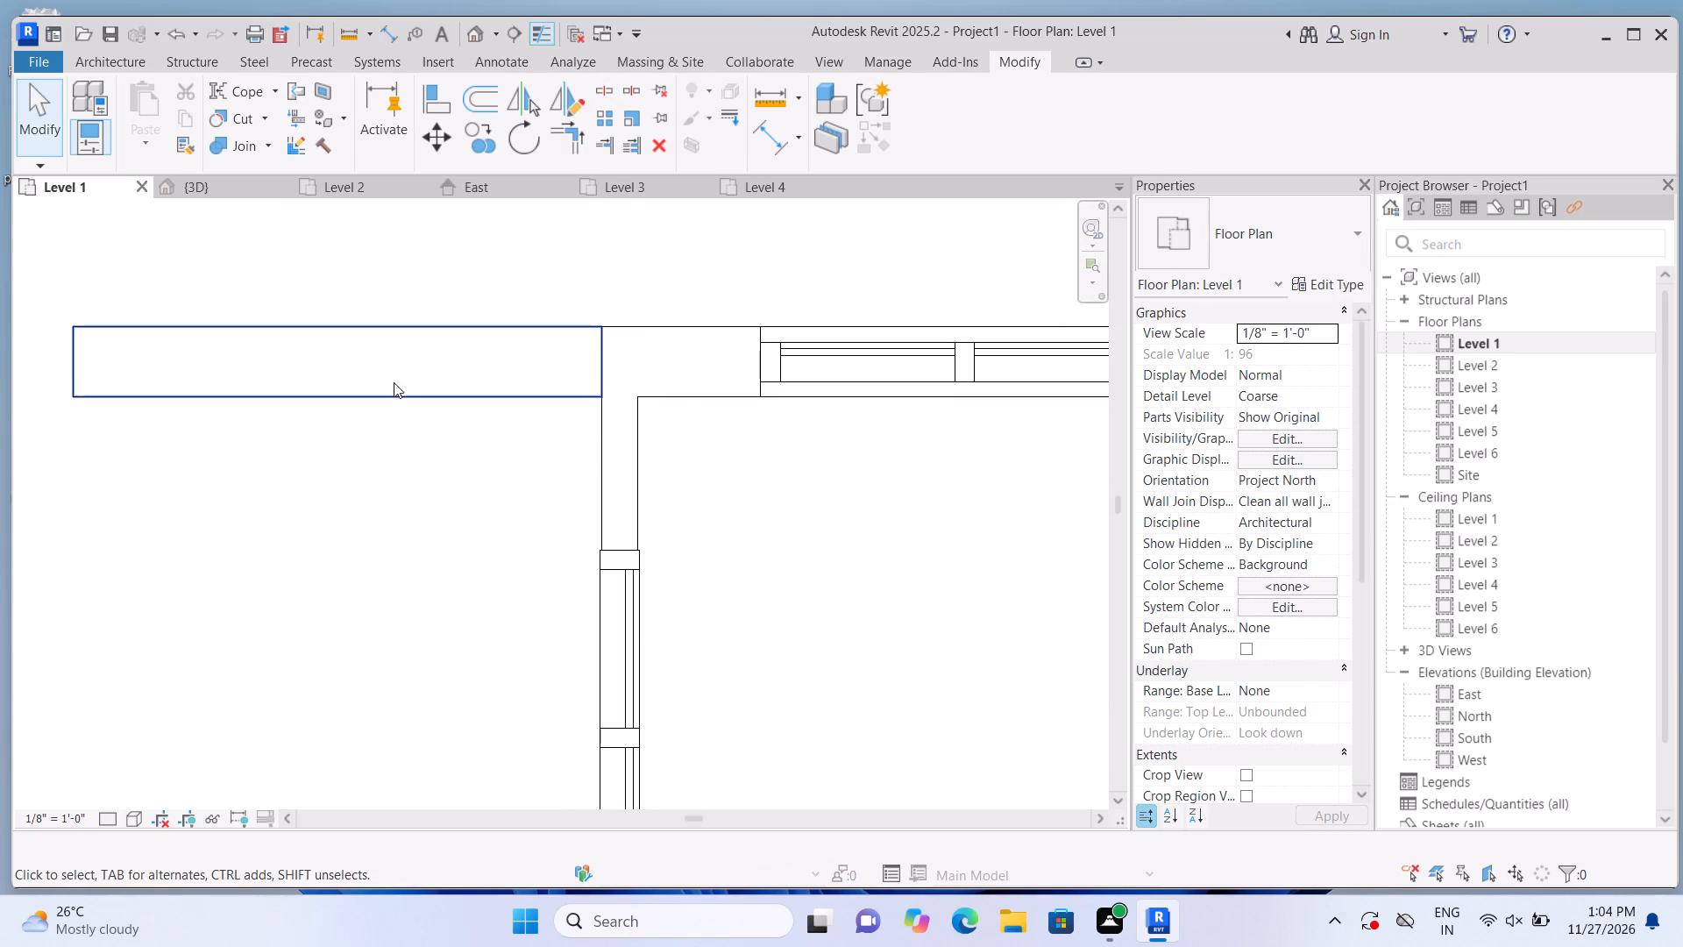
left_click(404, 351)
key("Delete")
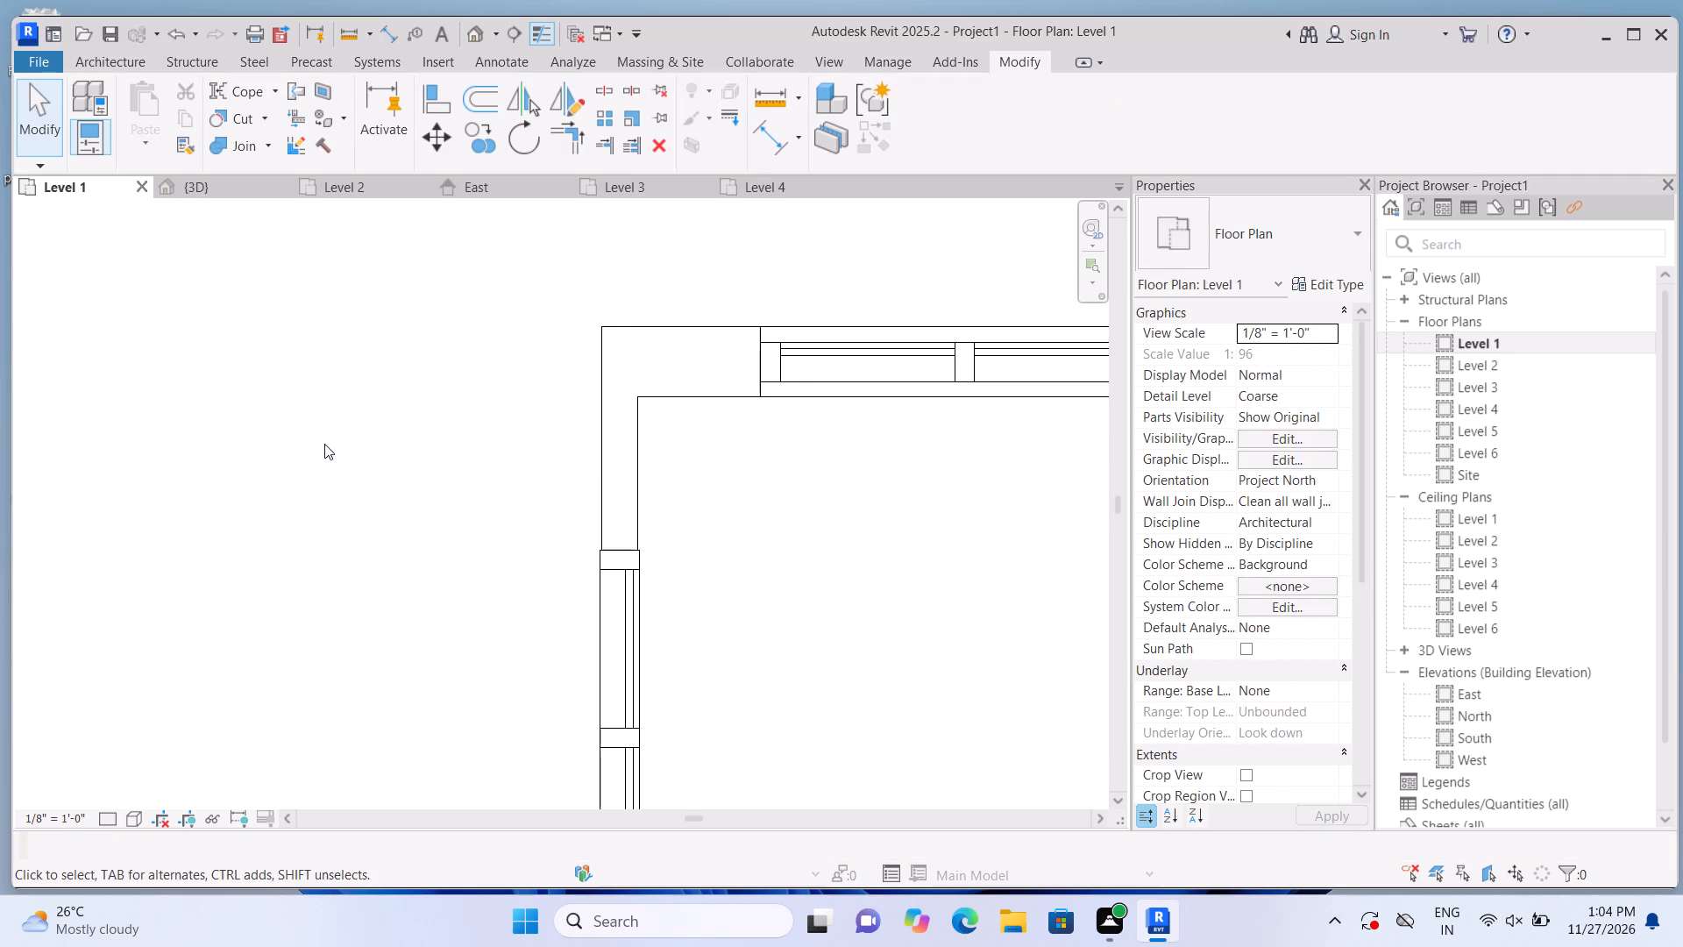
Return to the 3D view without saving and examine the house front and side, including the ground floor beneath the balcony.
scroll(316, 466, "down", 4)
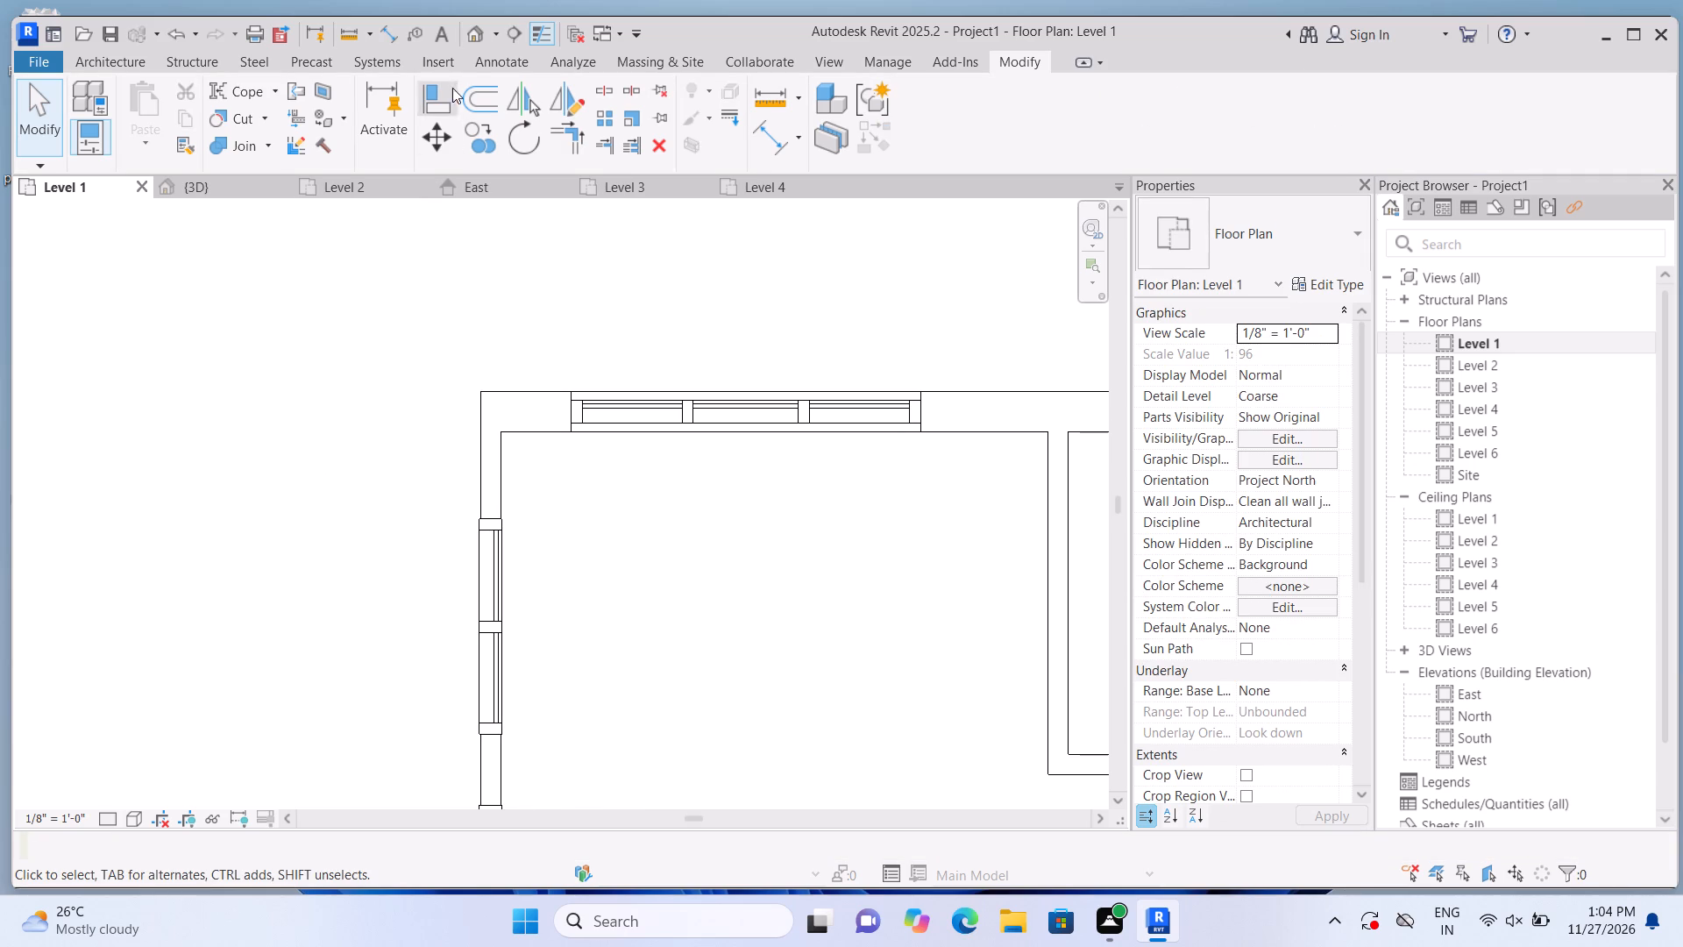
left_click(482, 39)
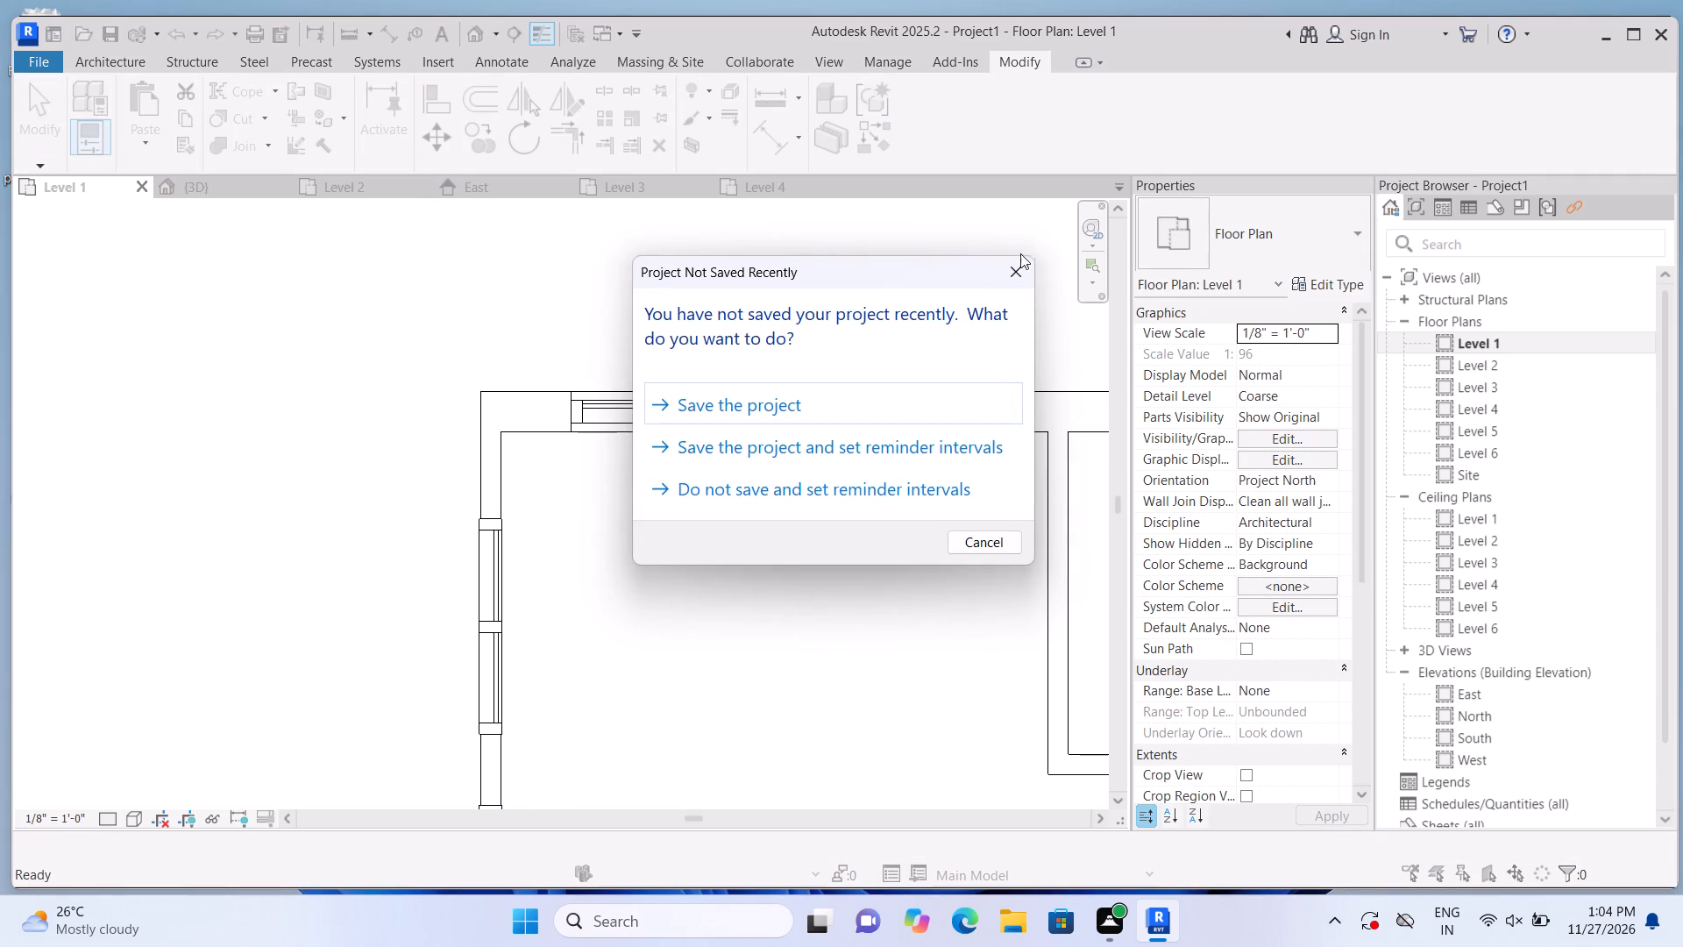
left_click(1015, 263)
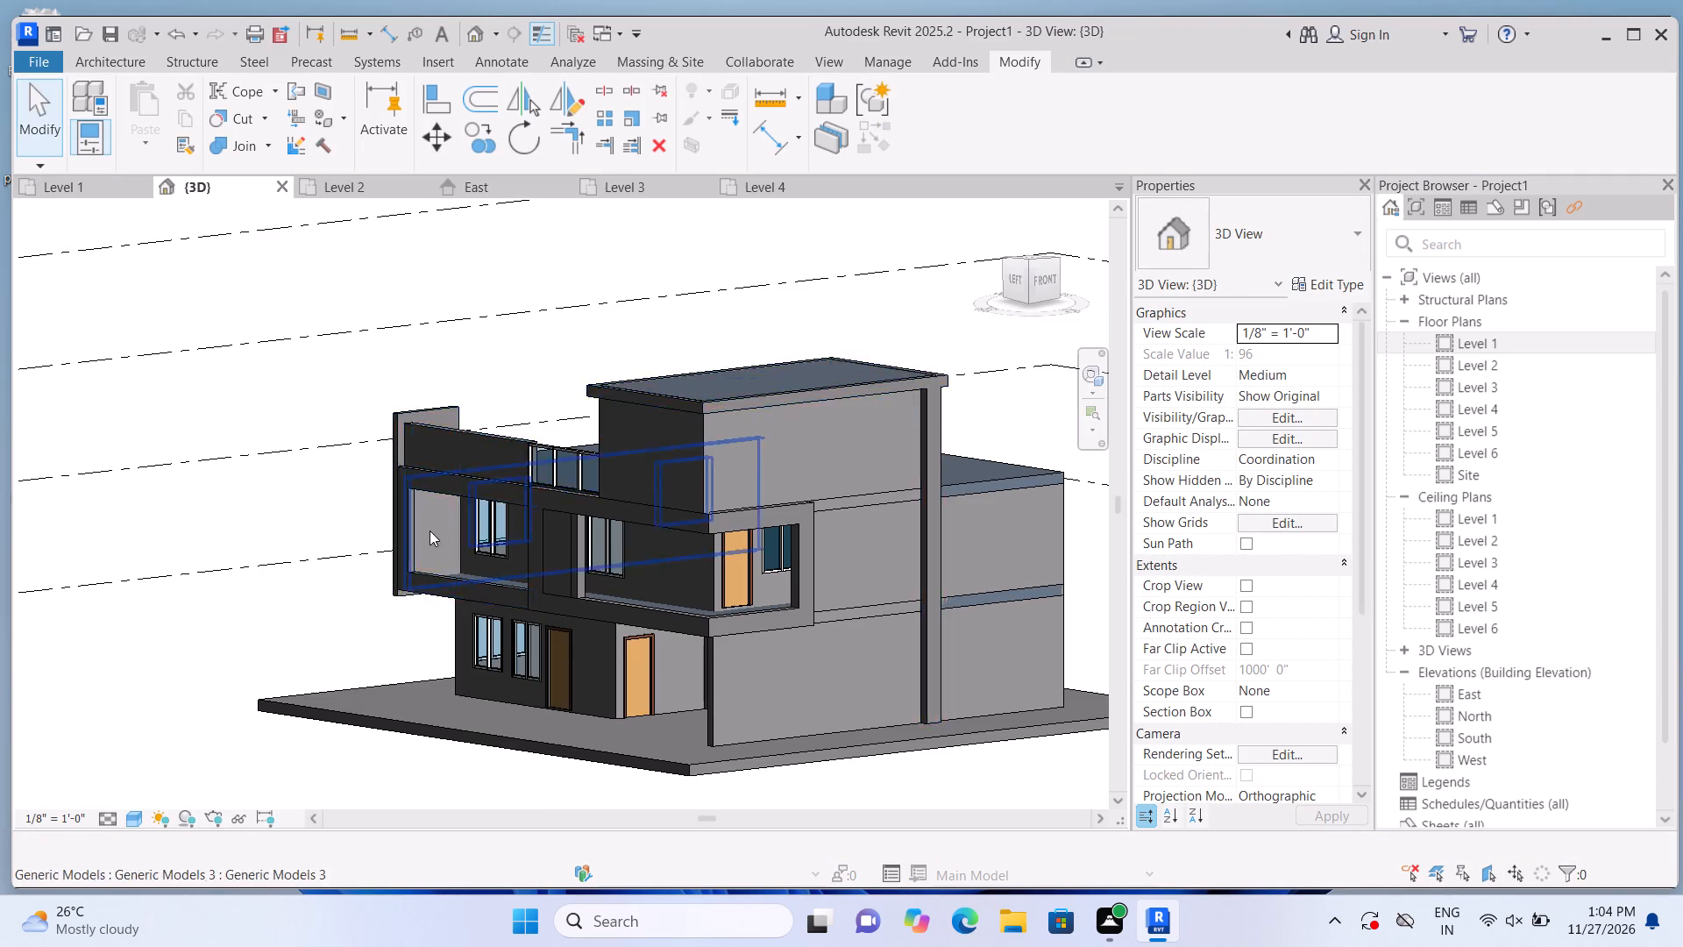
scroll(415, 556, "up", 5)
scroll(305, 639, "down", 6)
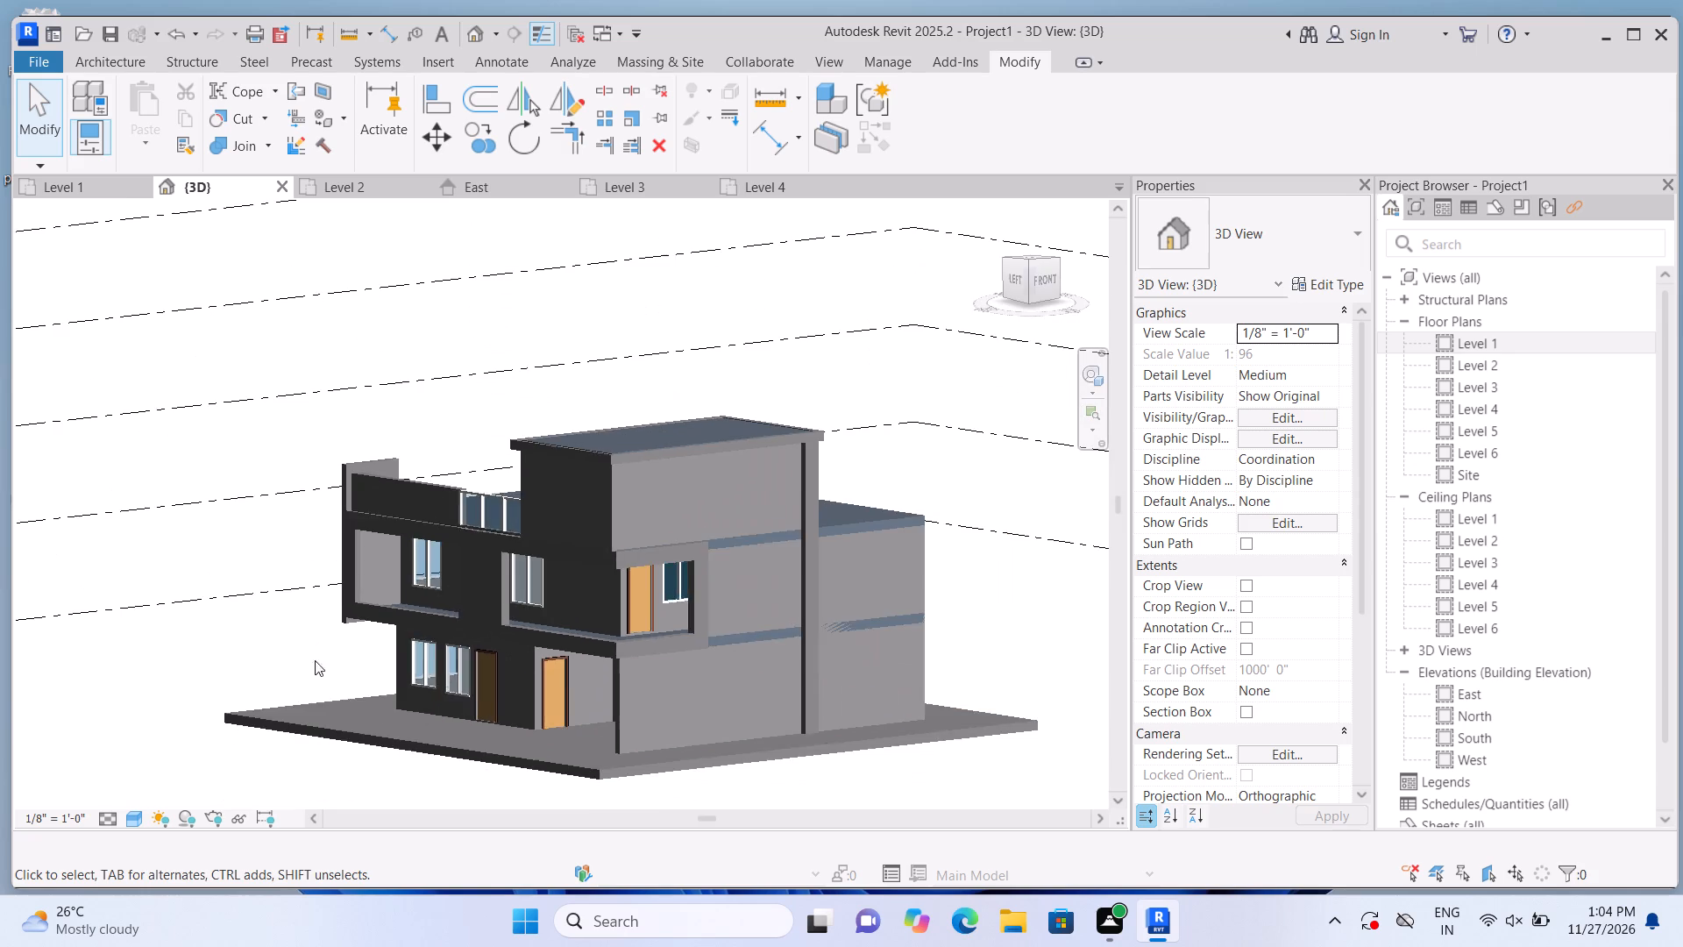
scroll(487, 796, "up", 4)
scroll(410, 747, "down", 2)
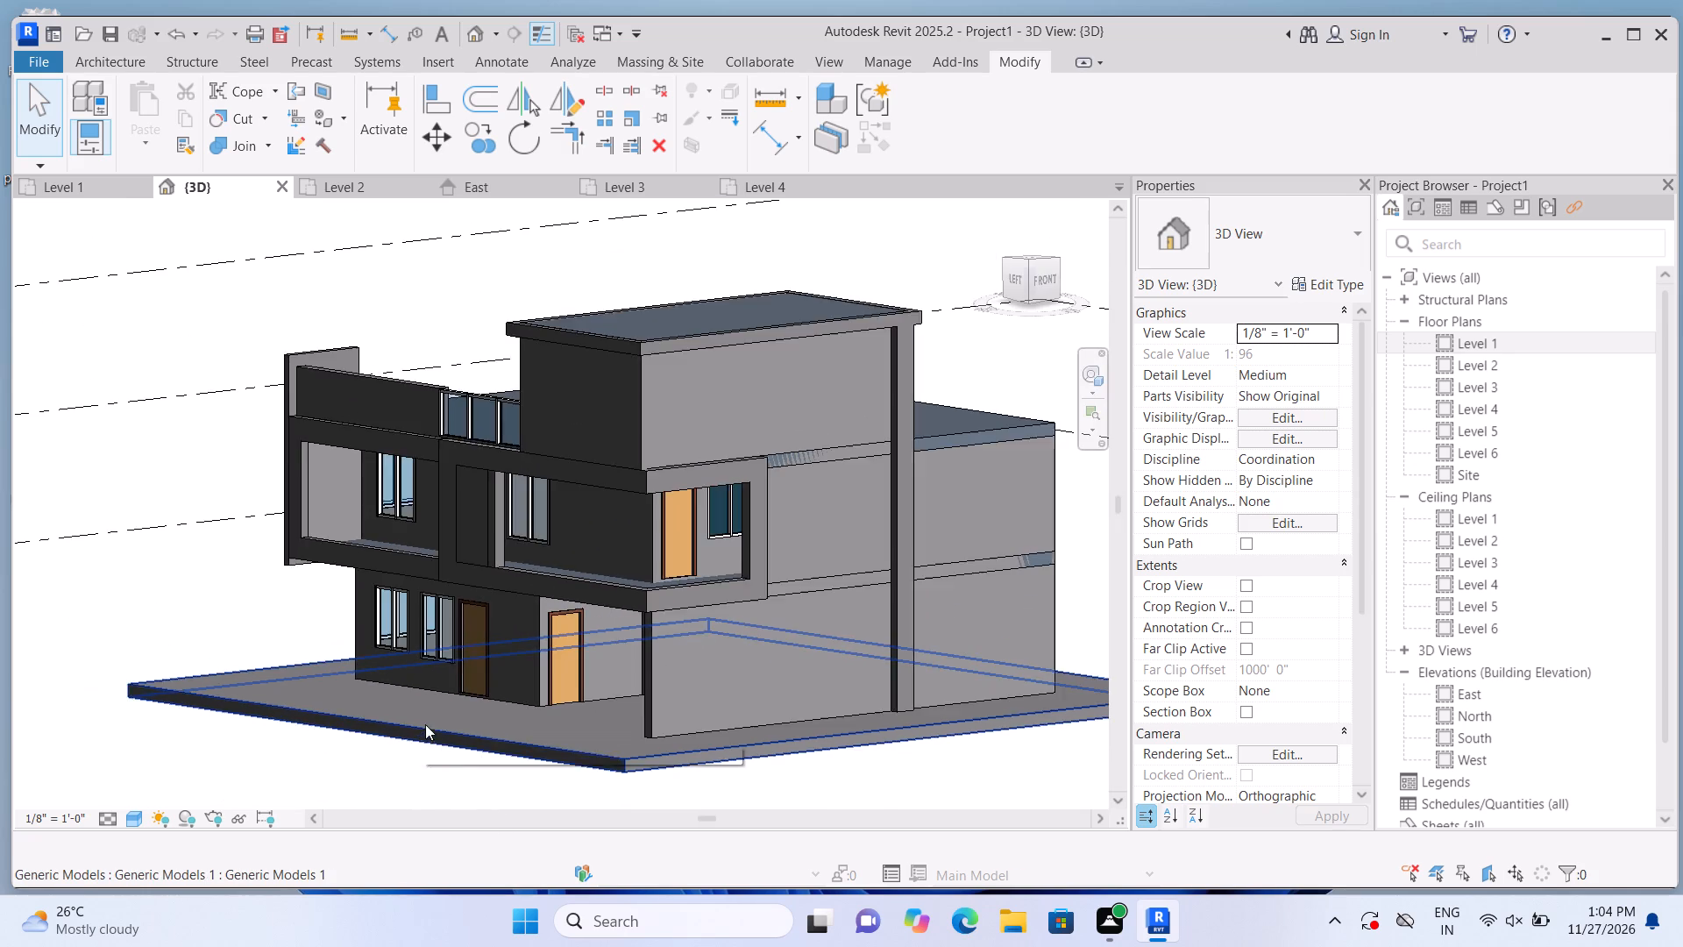
scroll(435, 716, "down", 3)
middle_click_drag(109, 657, 110, 658, "shift")
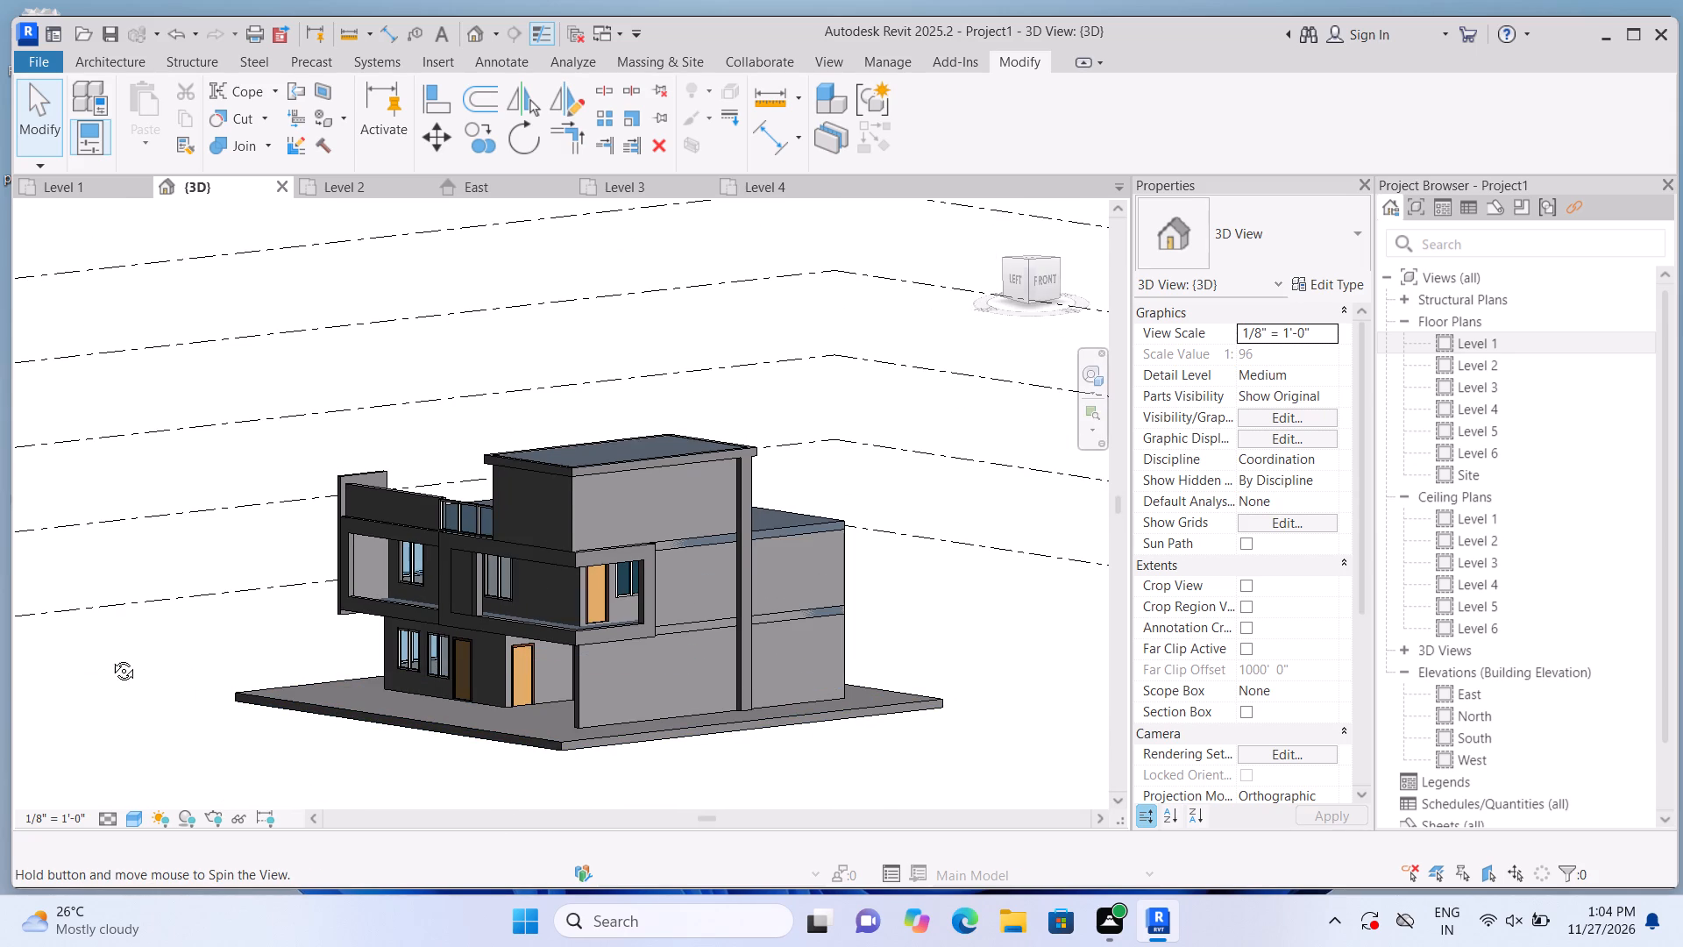
middle_click_drag(110, 658, 219, 648, "shift")
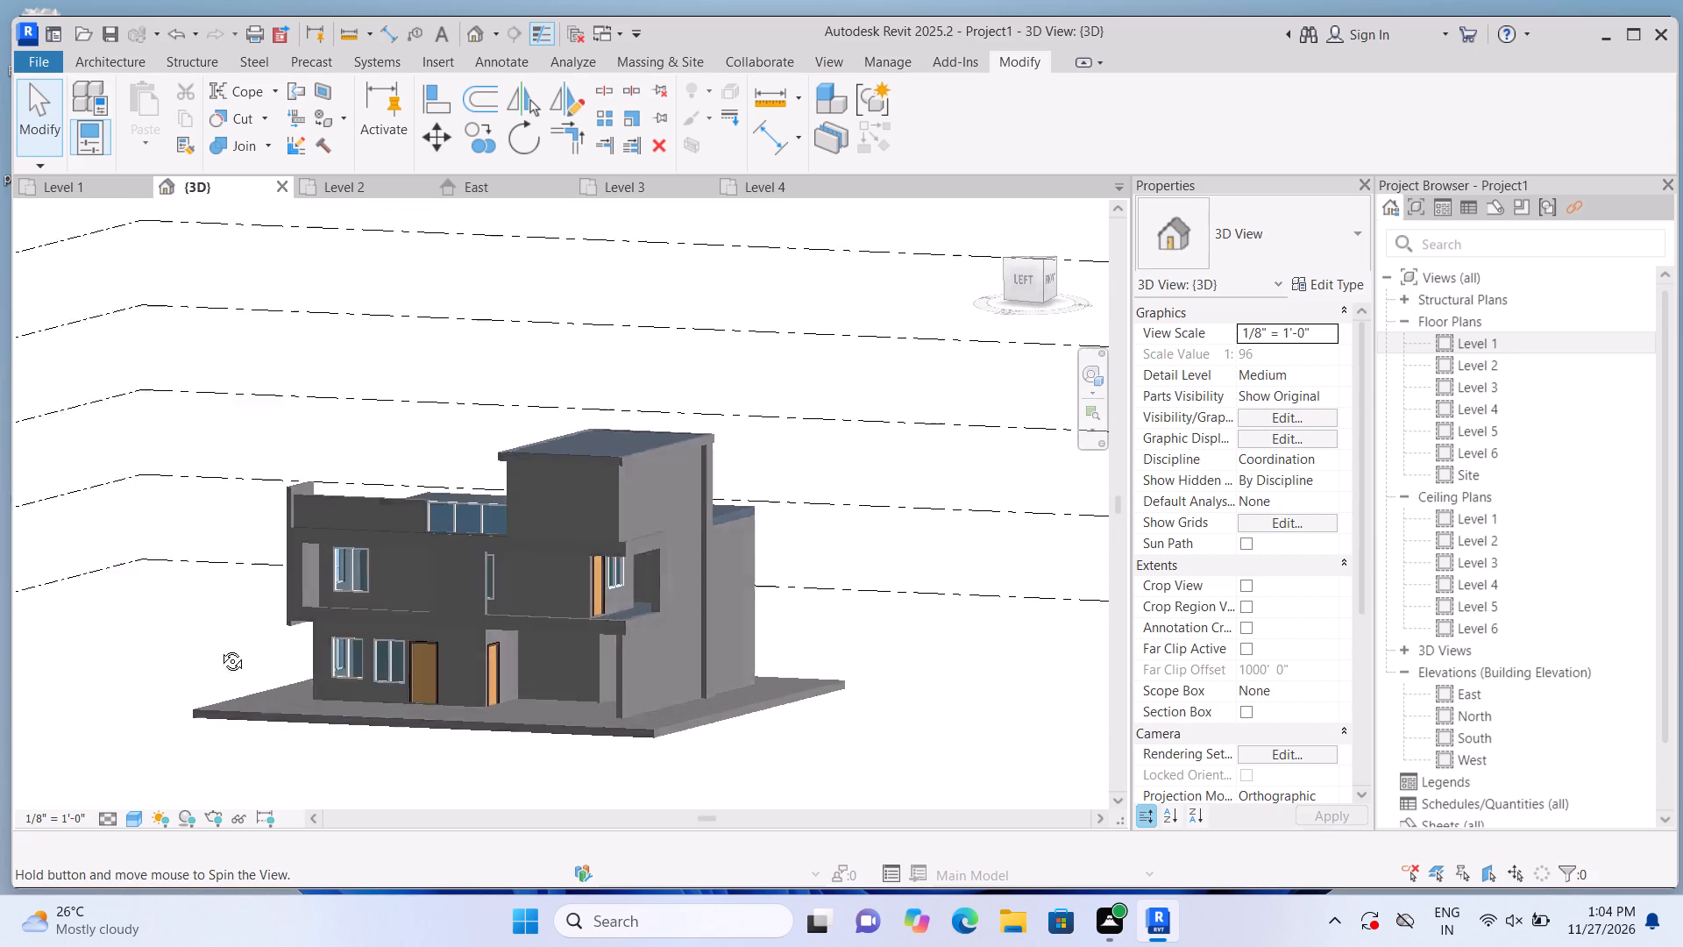
middle_click_drag(219, 648, 114, 623, "shift")
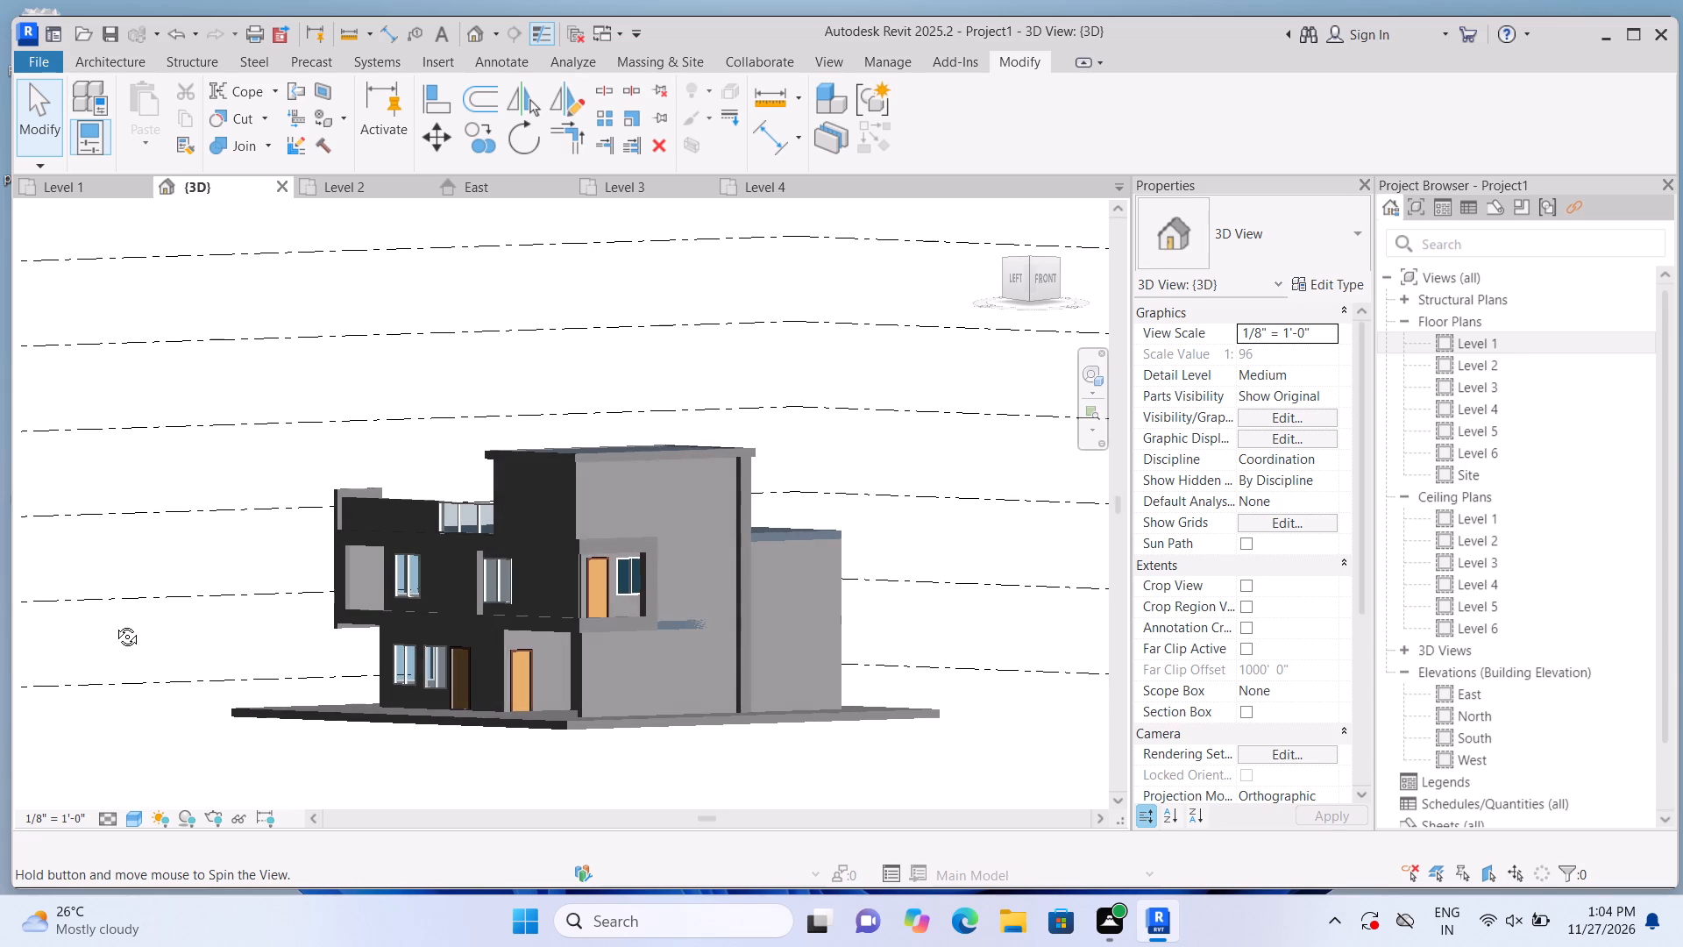
middle_click_drag(114, 623, 115, 623, "shift")
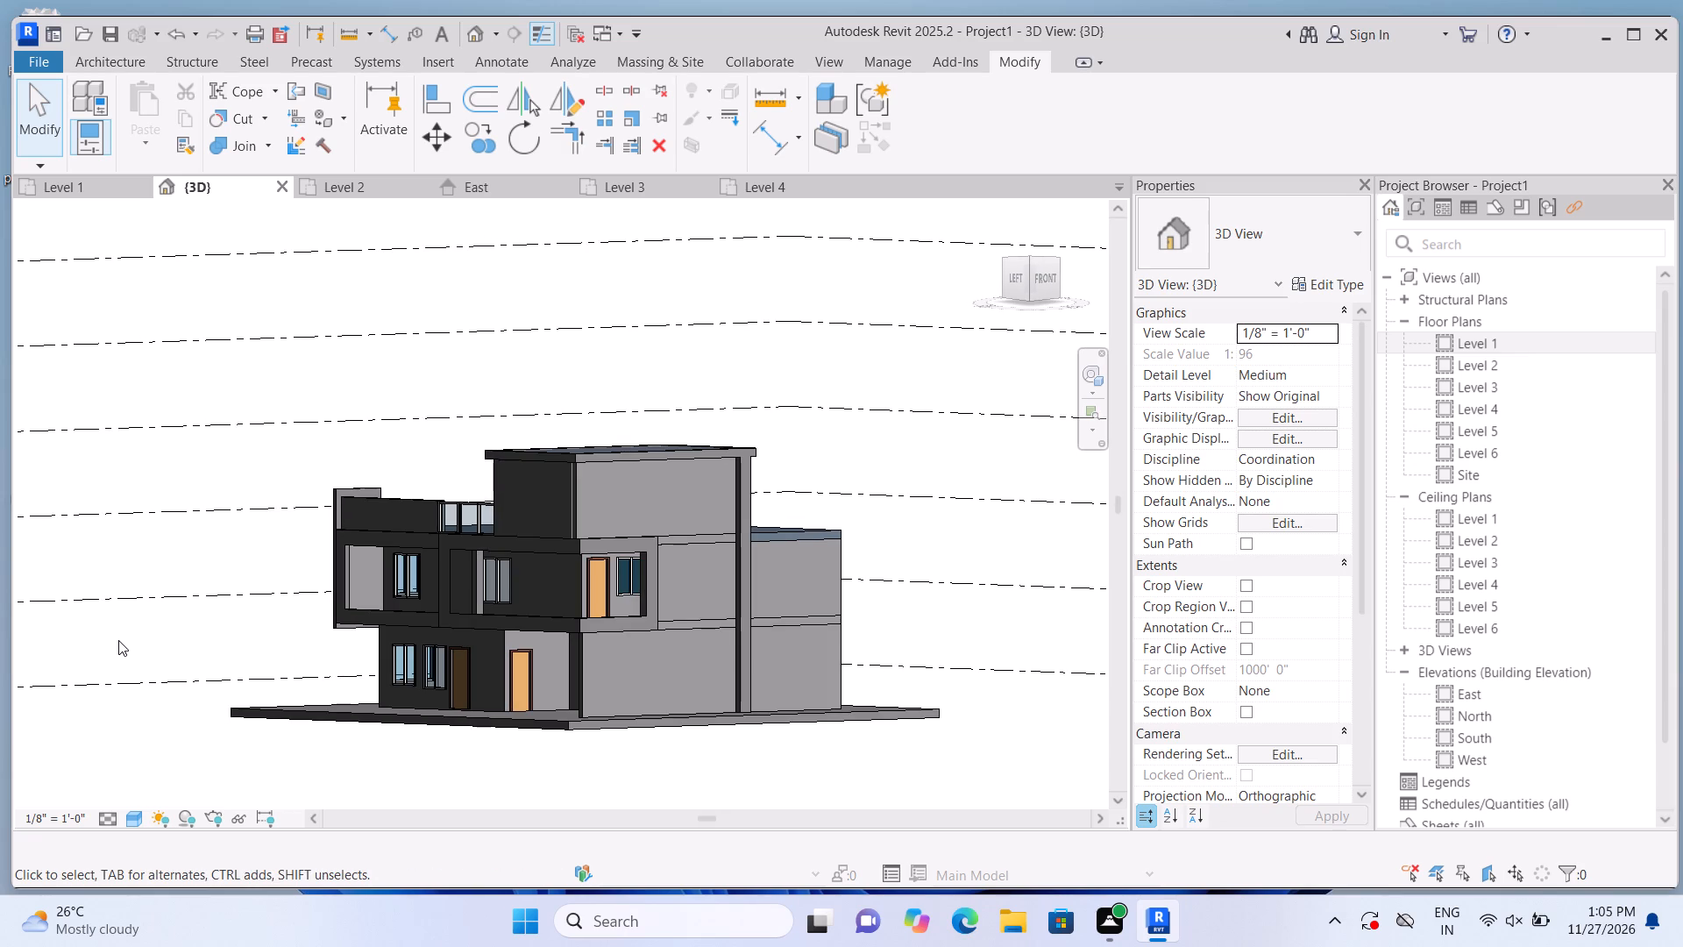
middle_click_drag(60, 737, 87, 758)
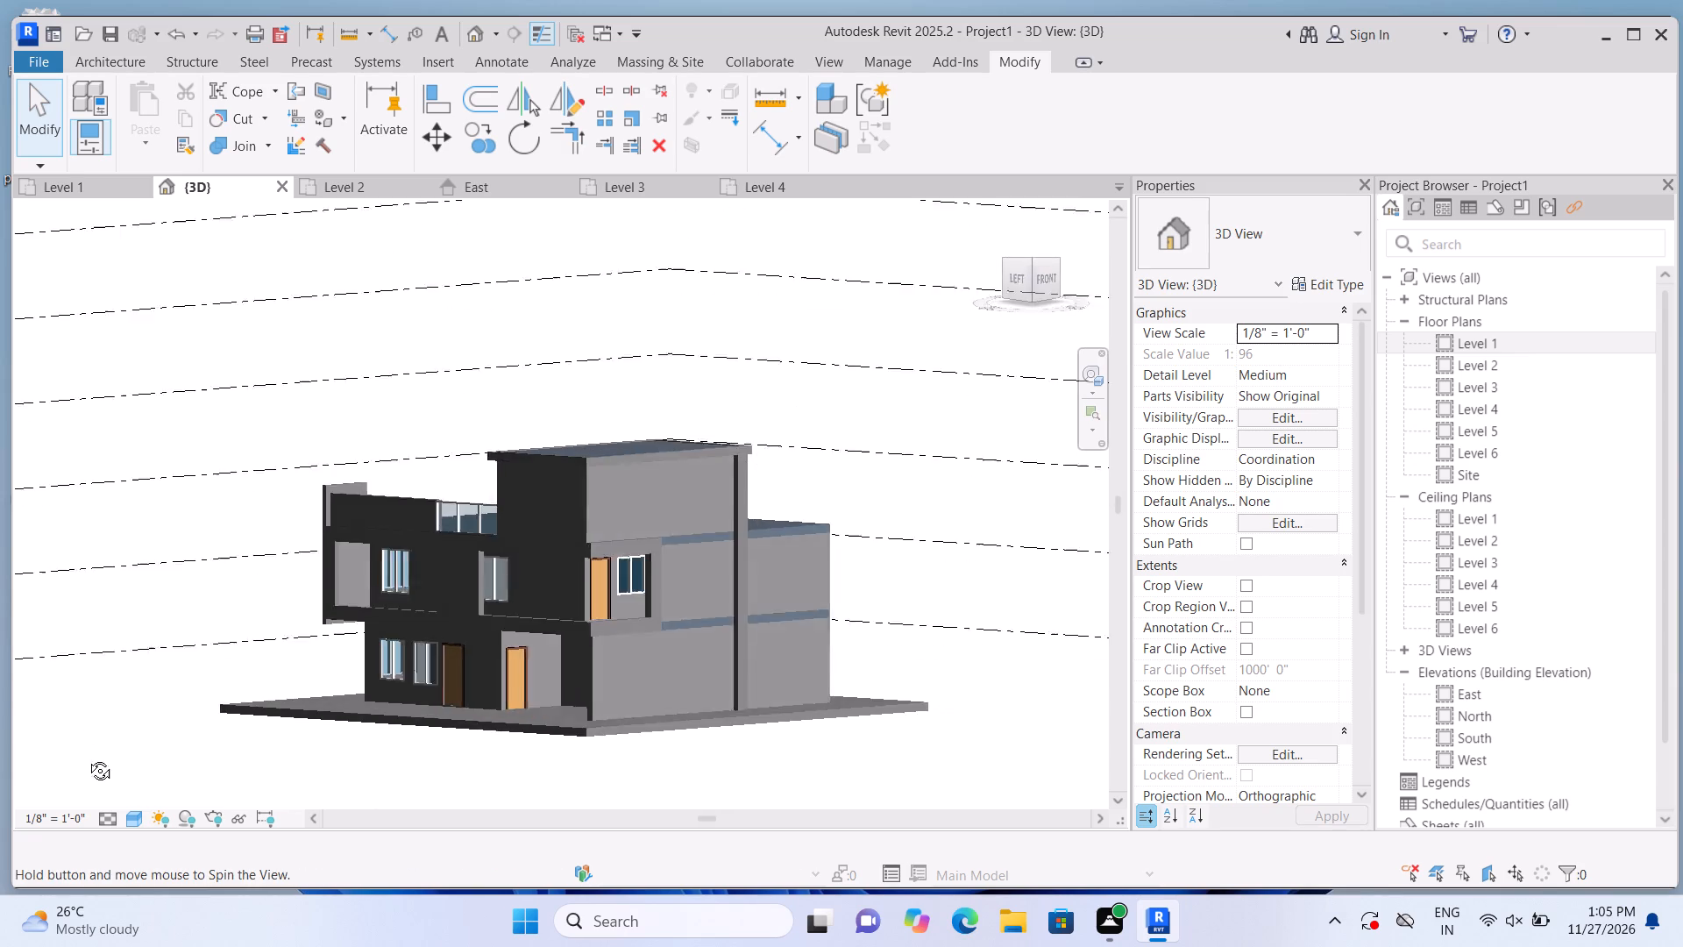
middle_click_drag(87, 758, 118, 783)
scroll(222, 737, "down", 2)
middle_click_drag(268, 776, 284, 699)
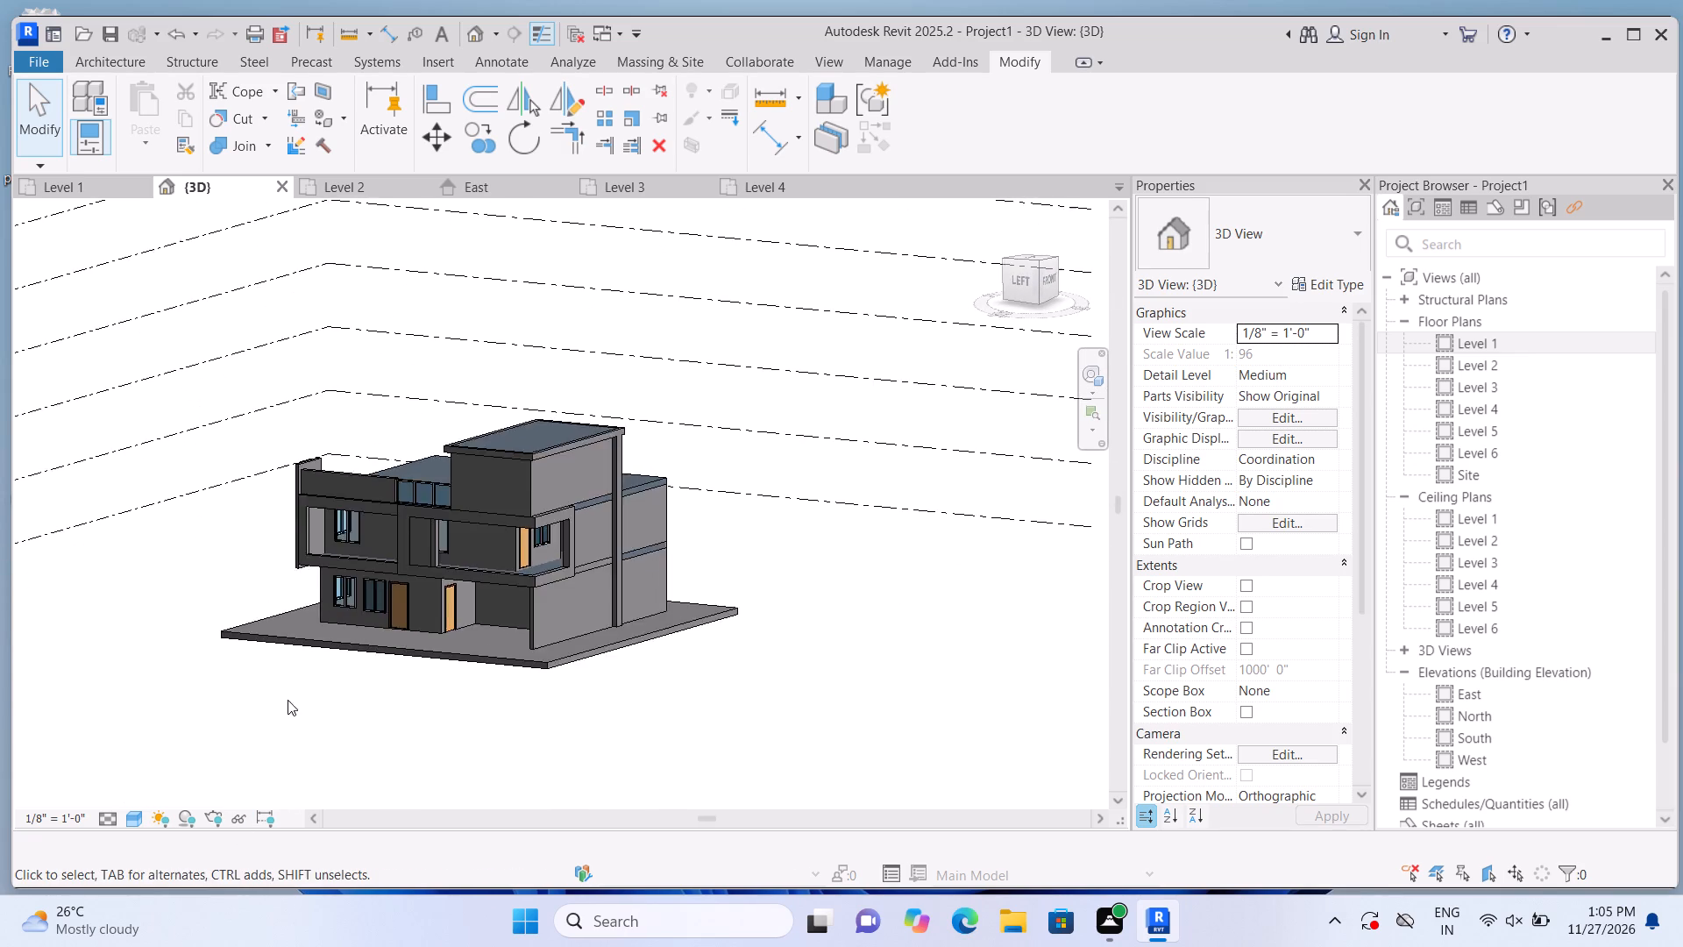
scroll(424, 776, "up", 3)
middle_click_drag(545, 696, 567, 753)
scroll(543, 736, "up", 2)
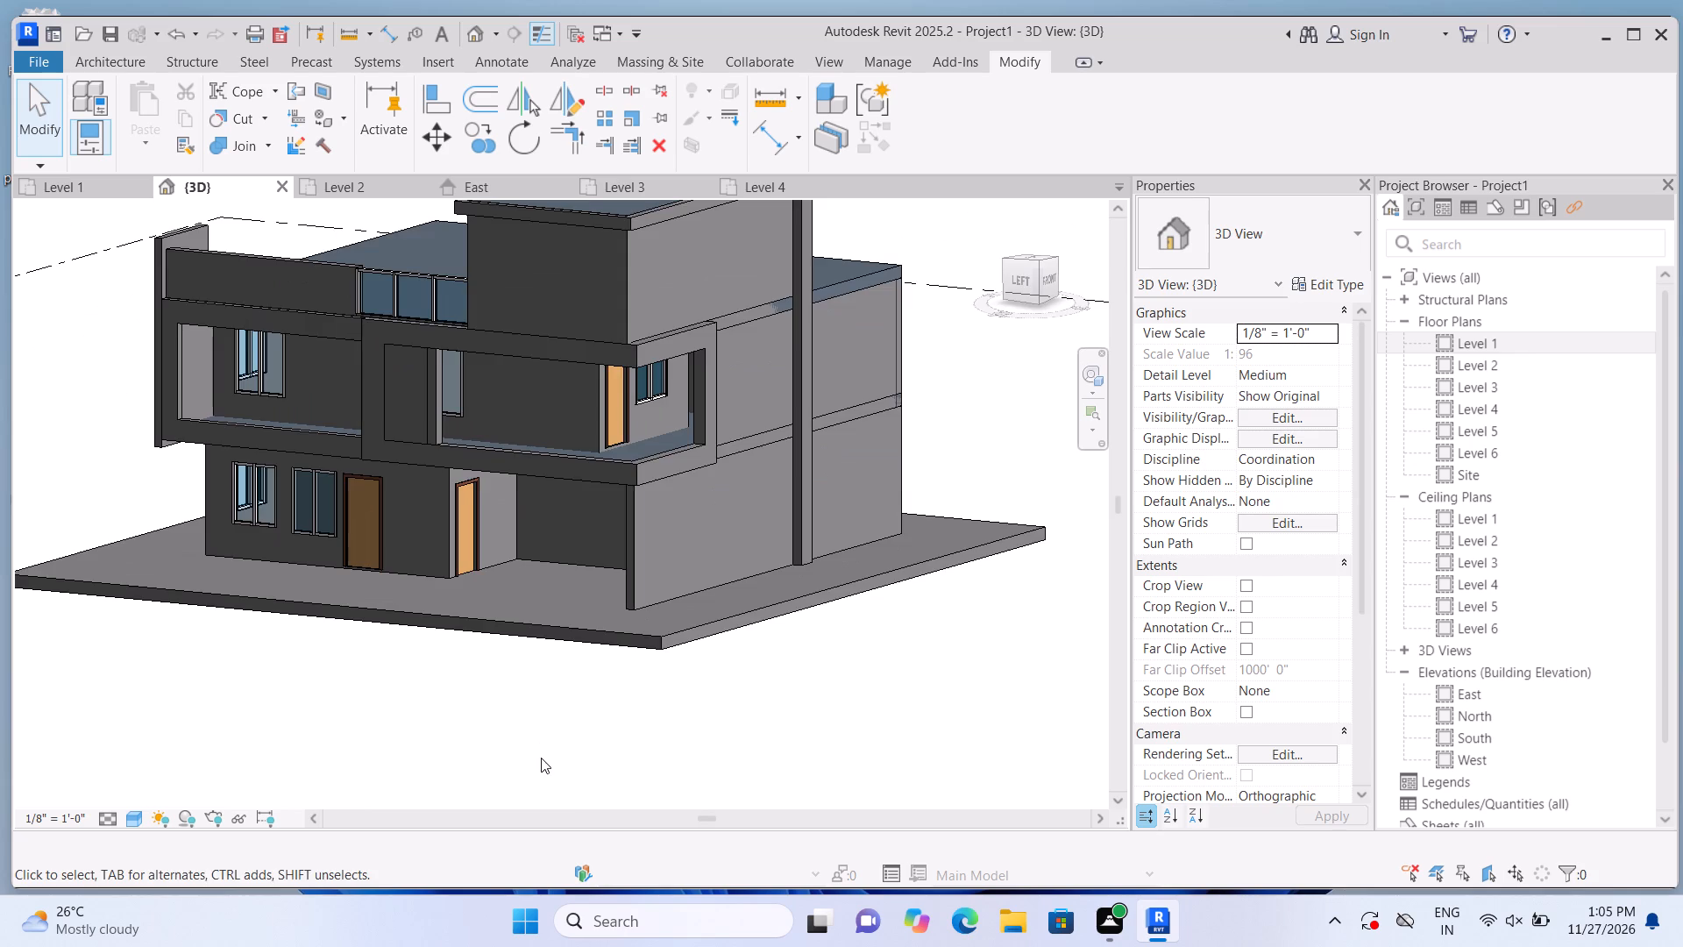
middle_click_drag(545, 764, 601, 820)
scroll(604, 810, "down", 1)
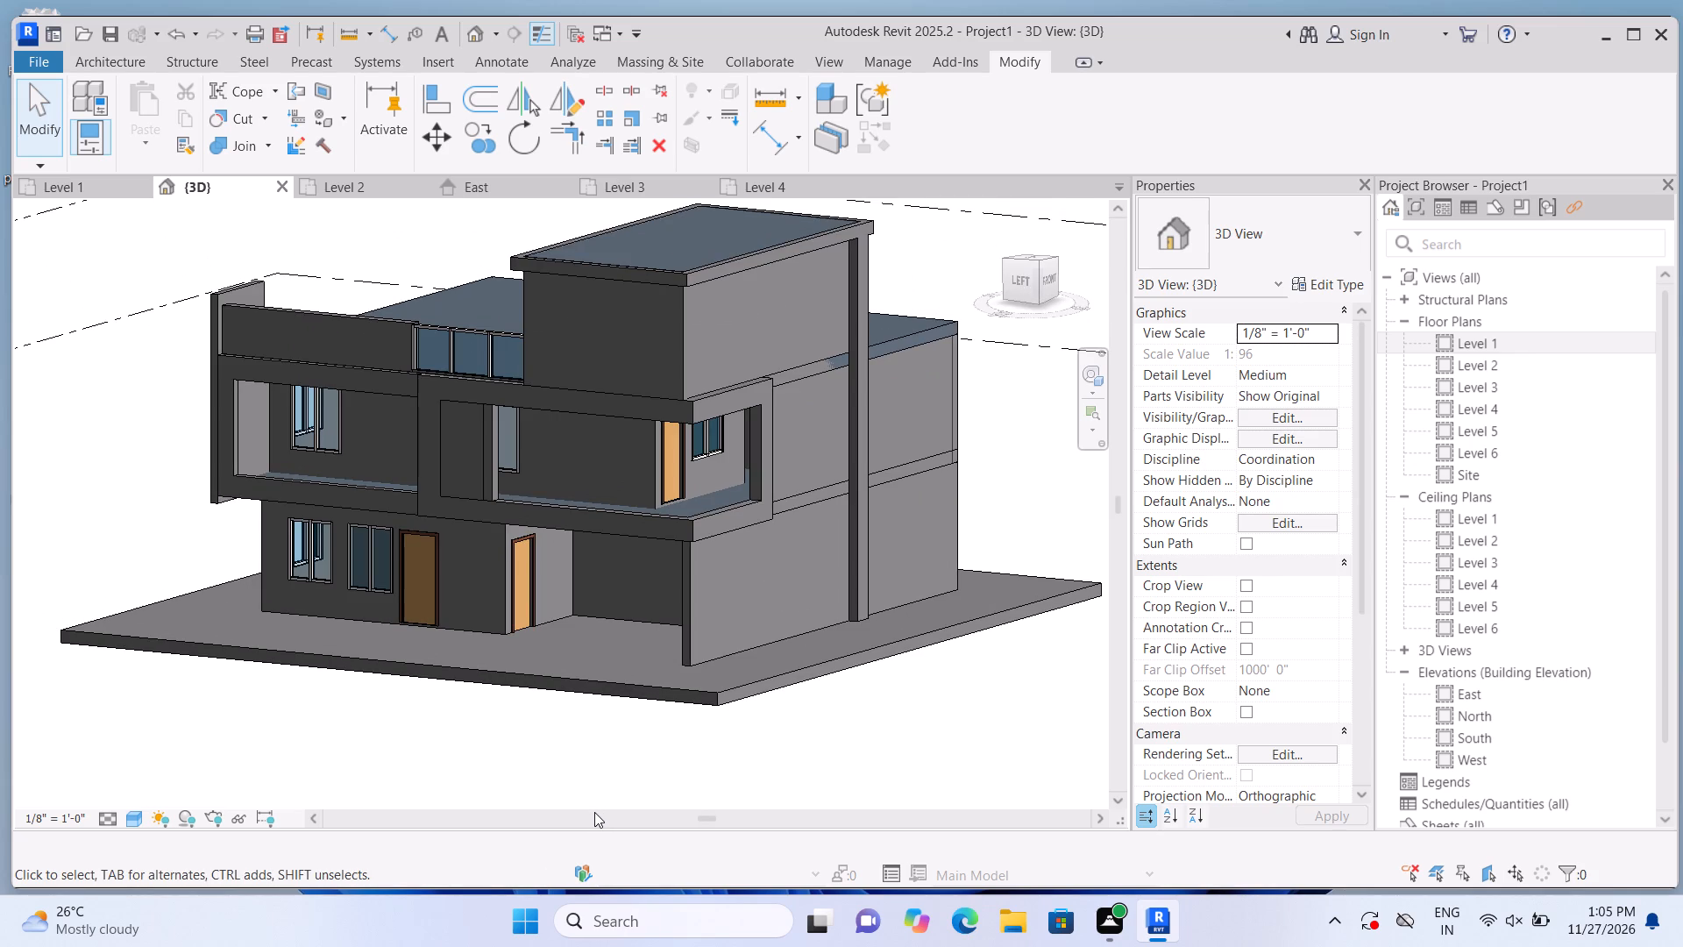
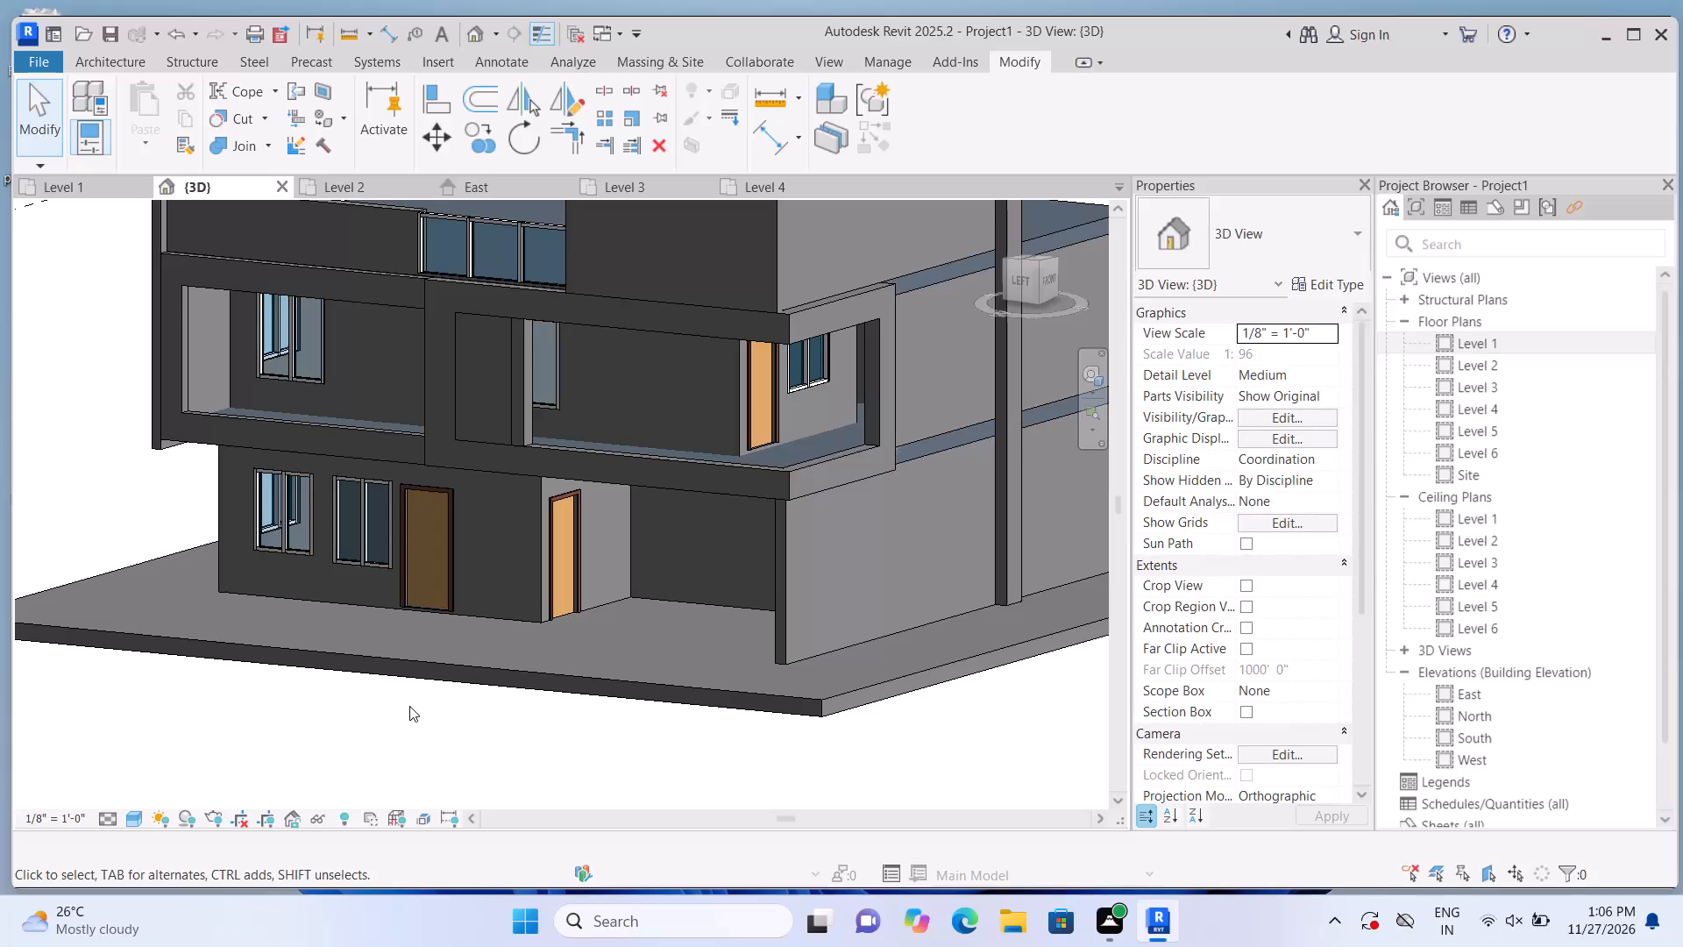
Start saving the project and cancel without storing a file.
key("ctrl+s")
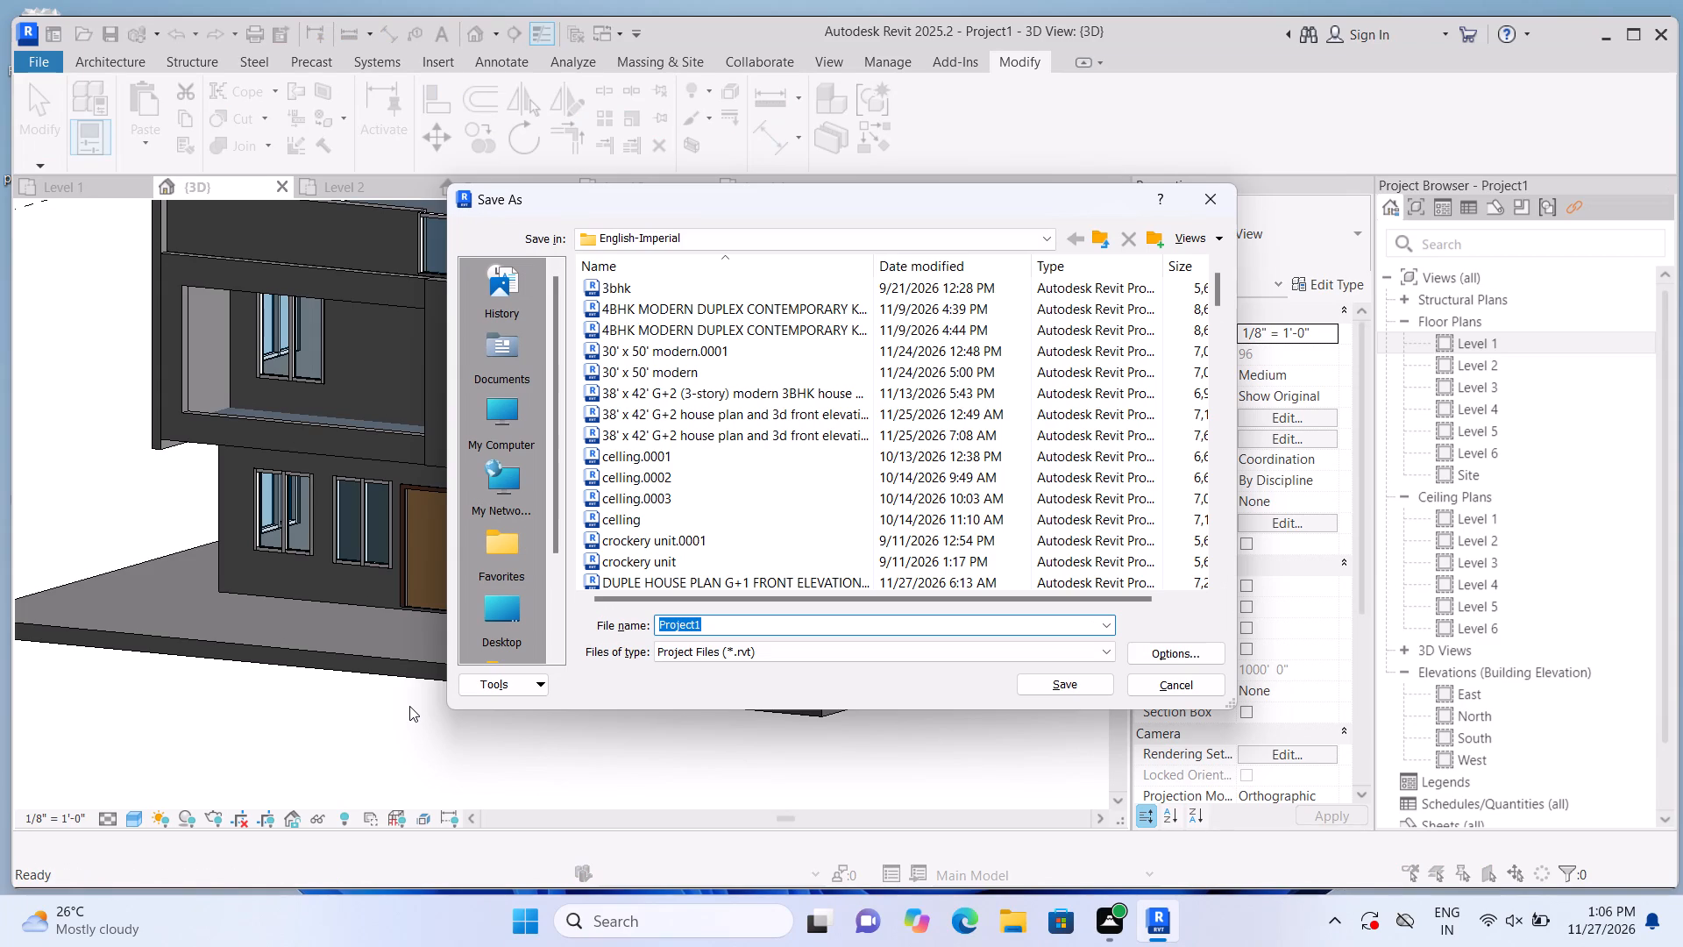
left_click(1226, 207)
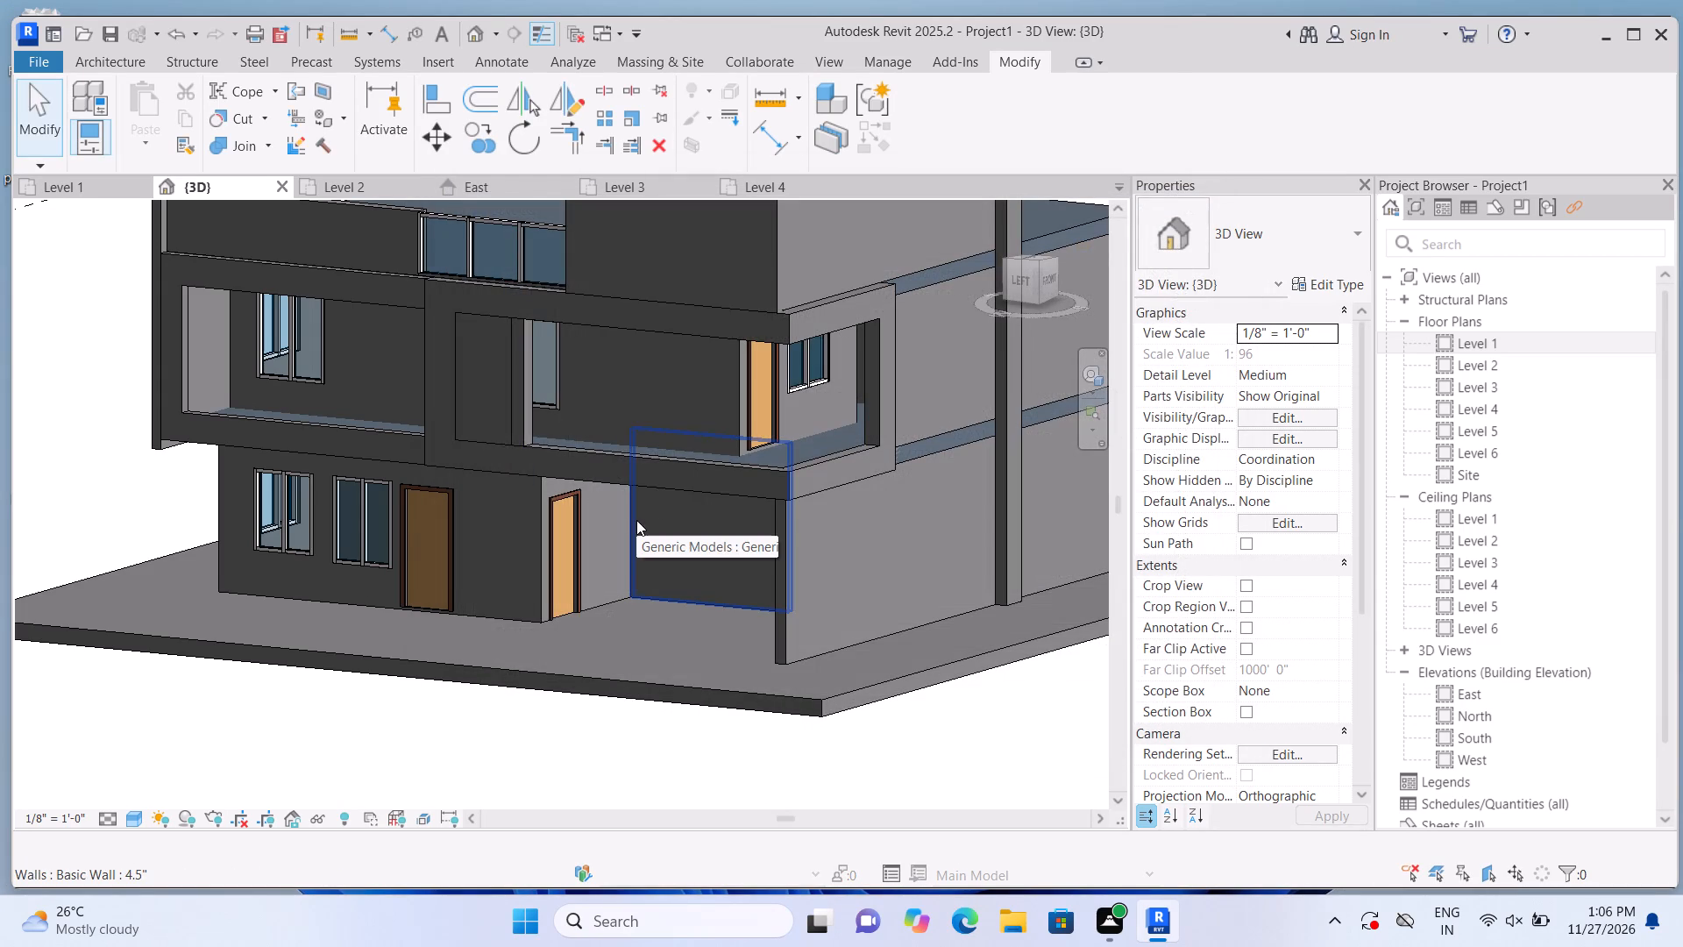
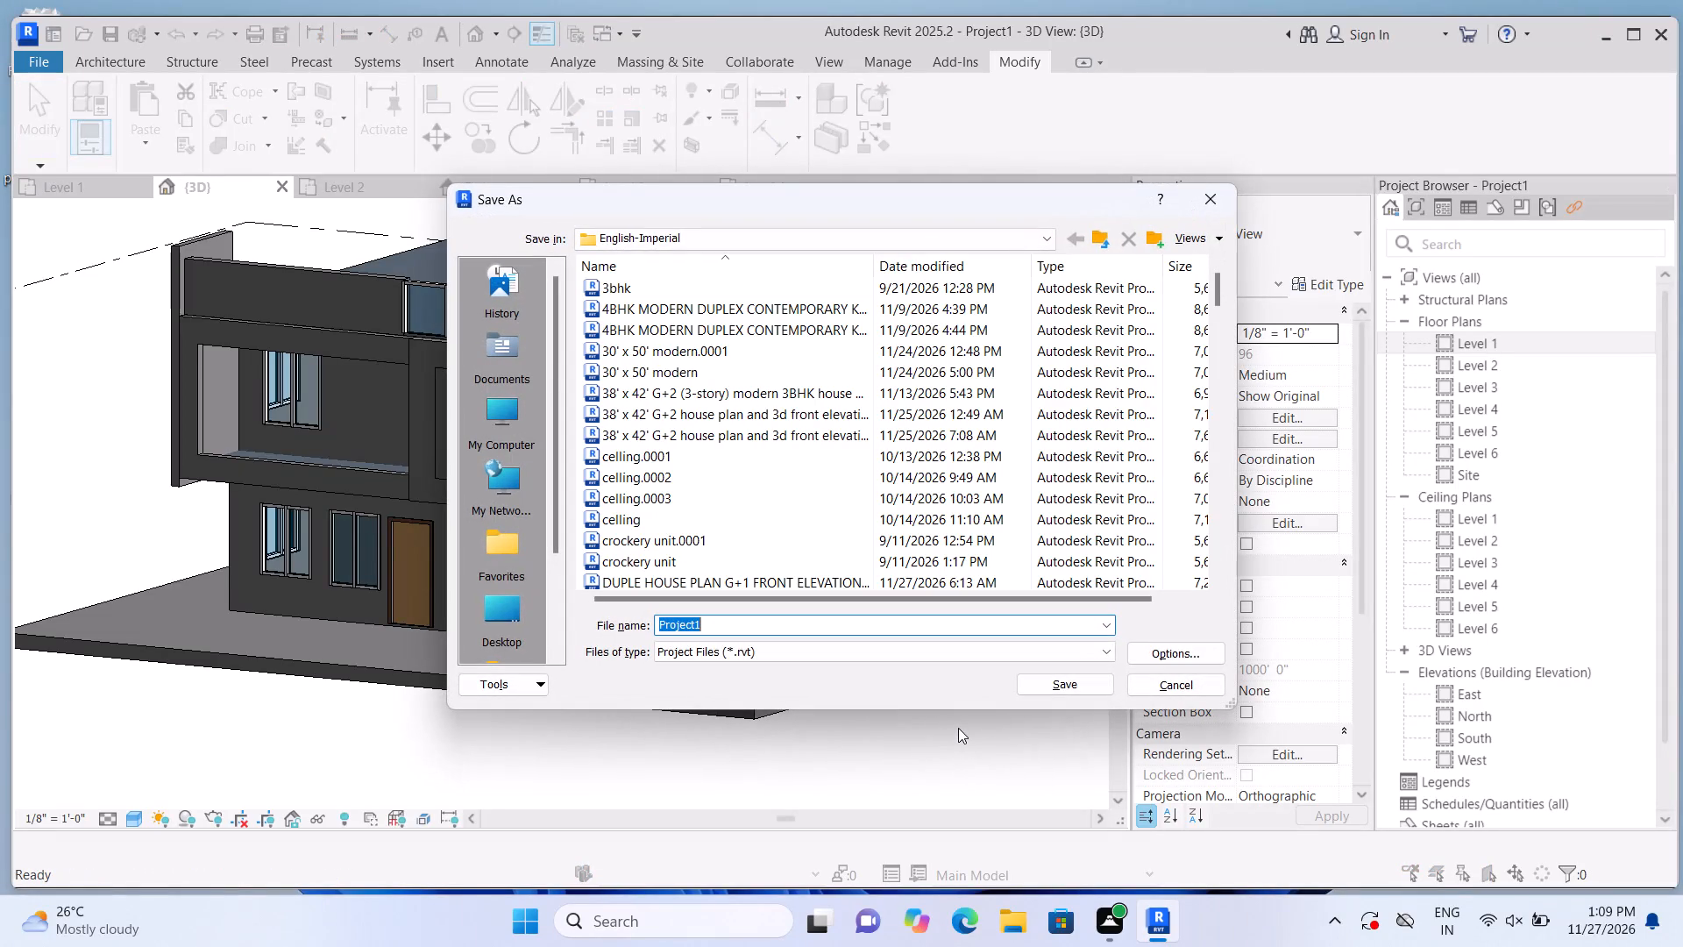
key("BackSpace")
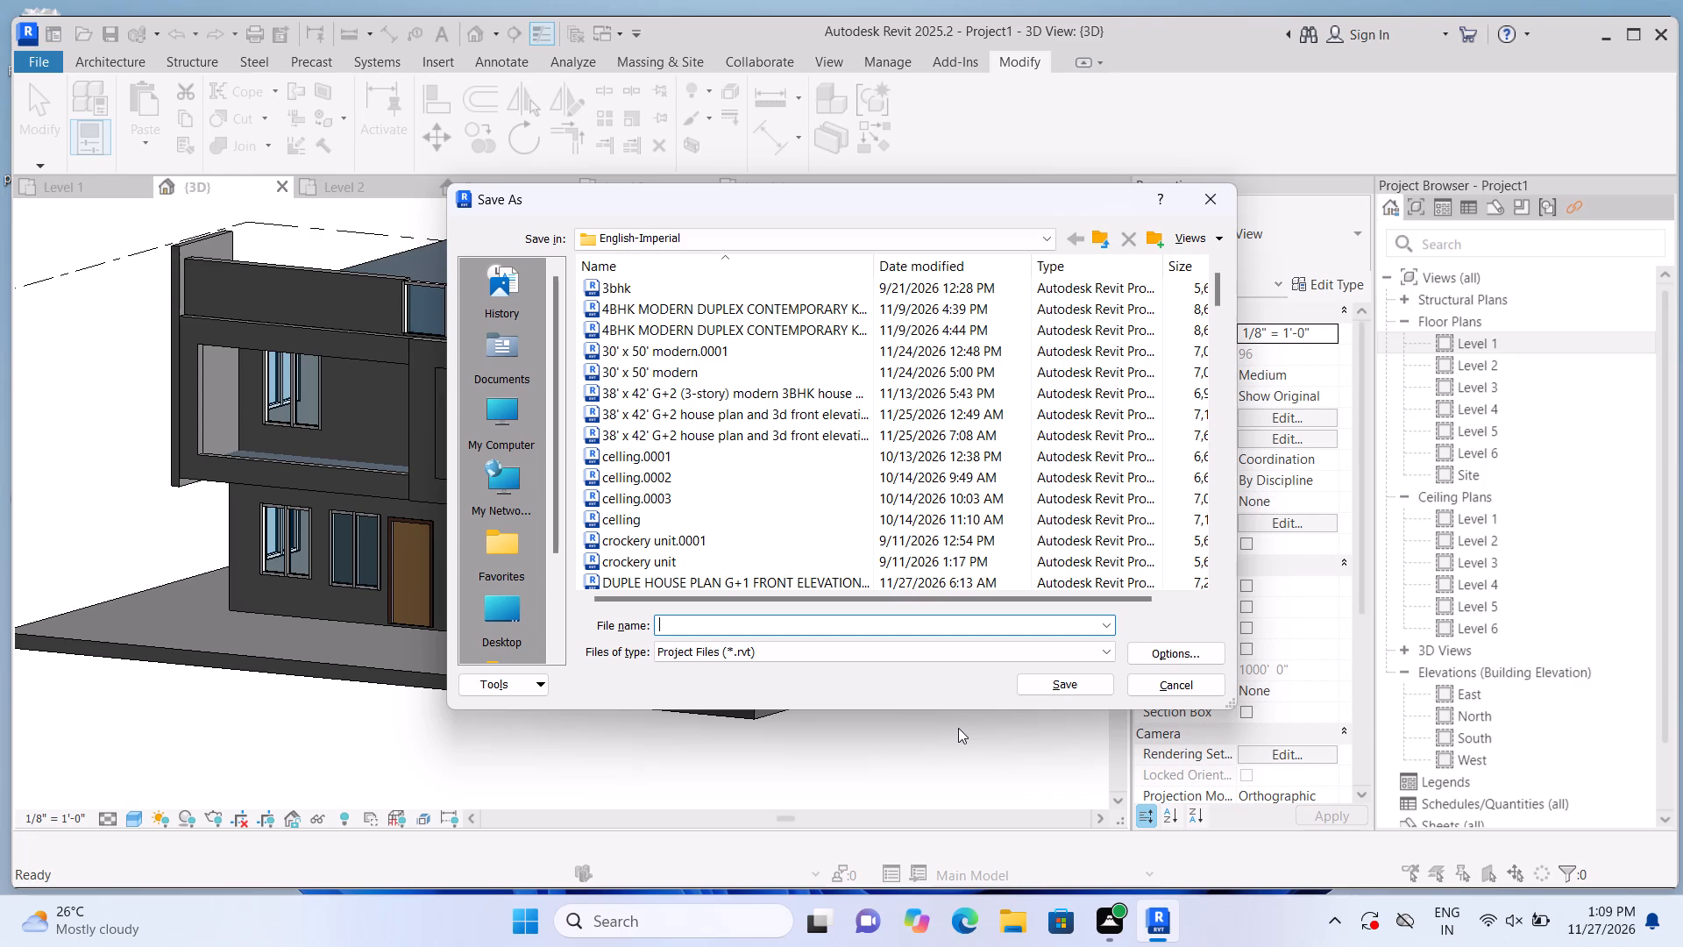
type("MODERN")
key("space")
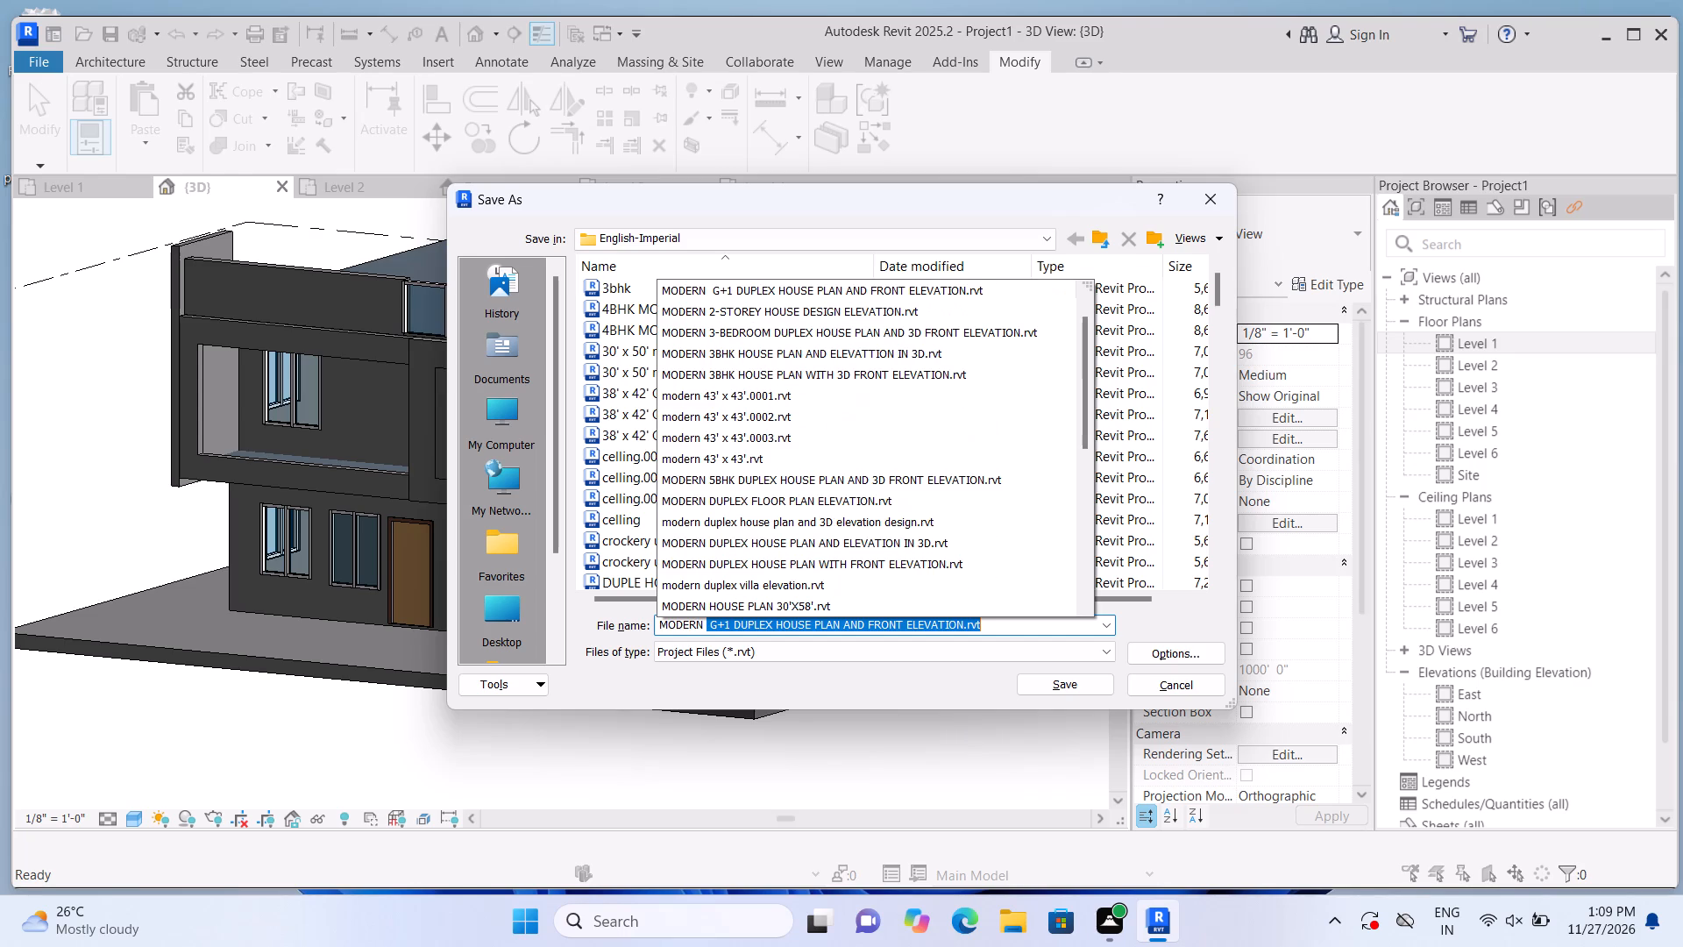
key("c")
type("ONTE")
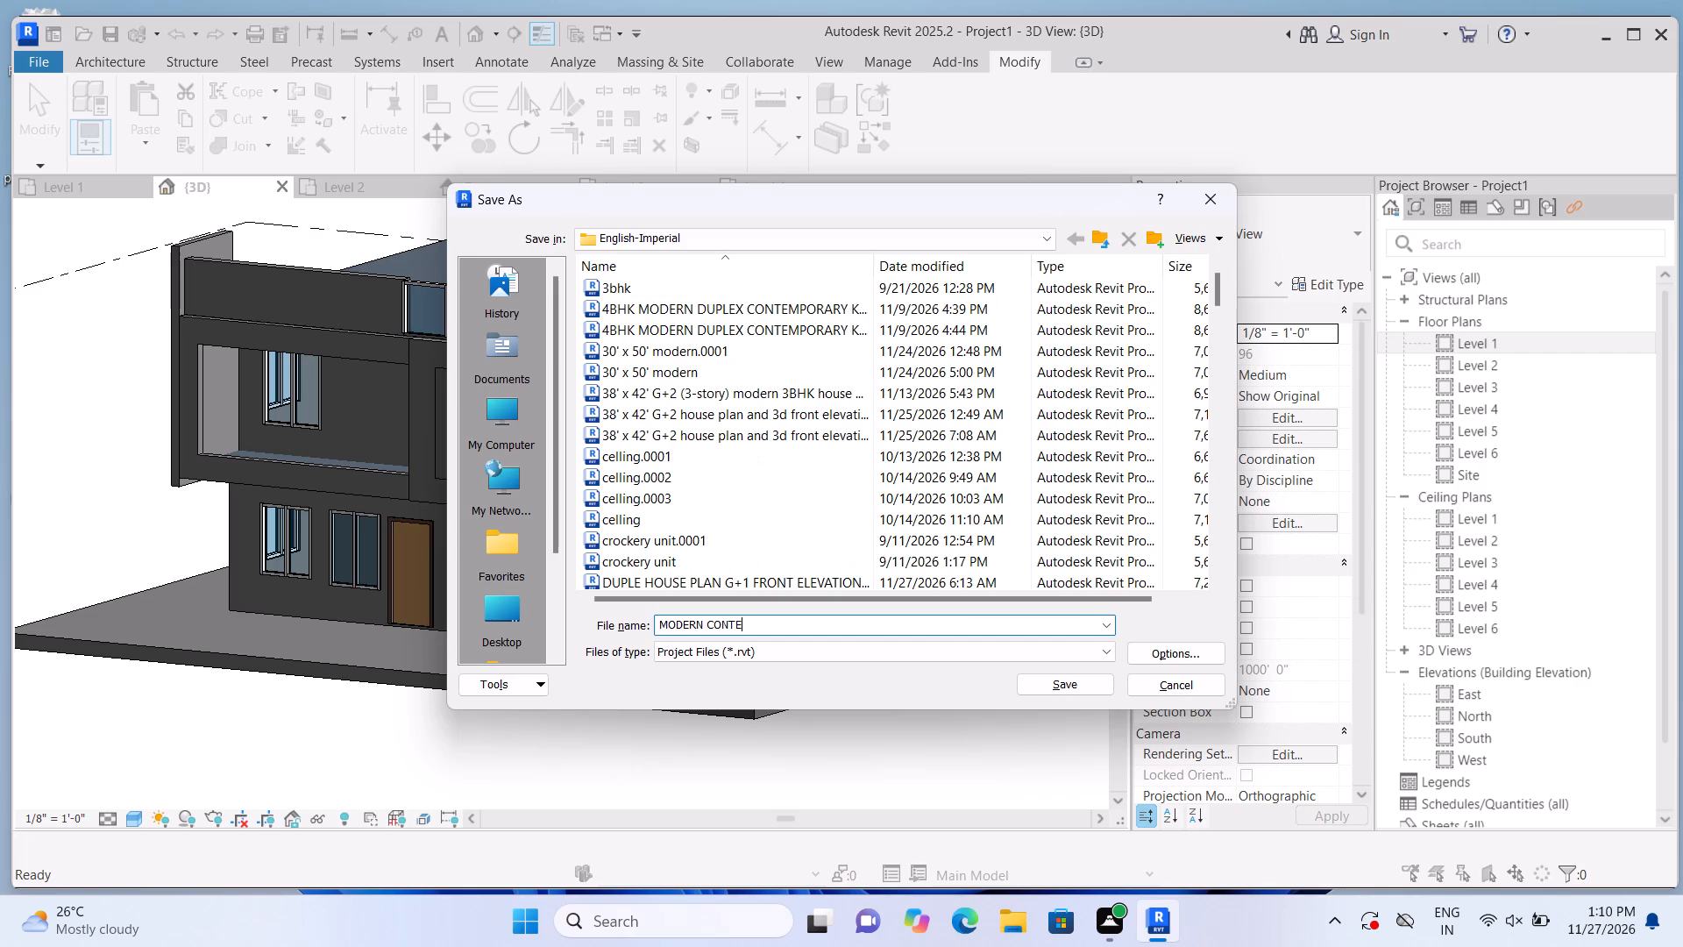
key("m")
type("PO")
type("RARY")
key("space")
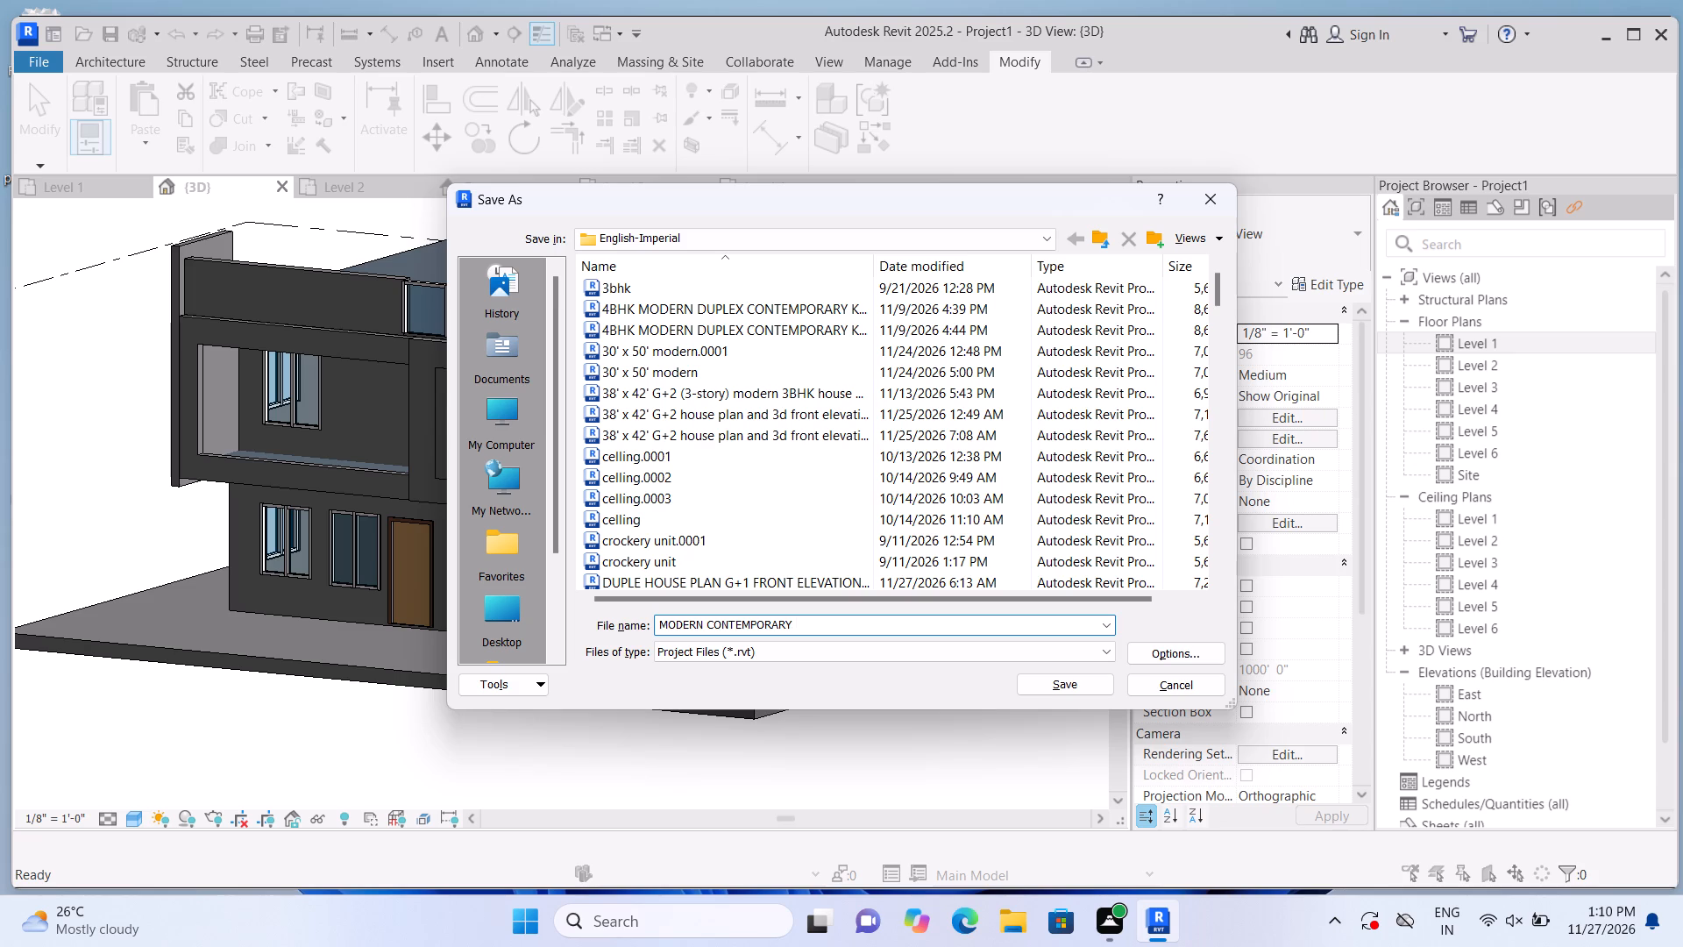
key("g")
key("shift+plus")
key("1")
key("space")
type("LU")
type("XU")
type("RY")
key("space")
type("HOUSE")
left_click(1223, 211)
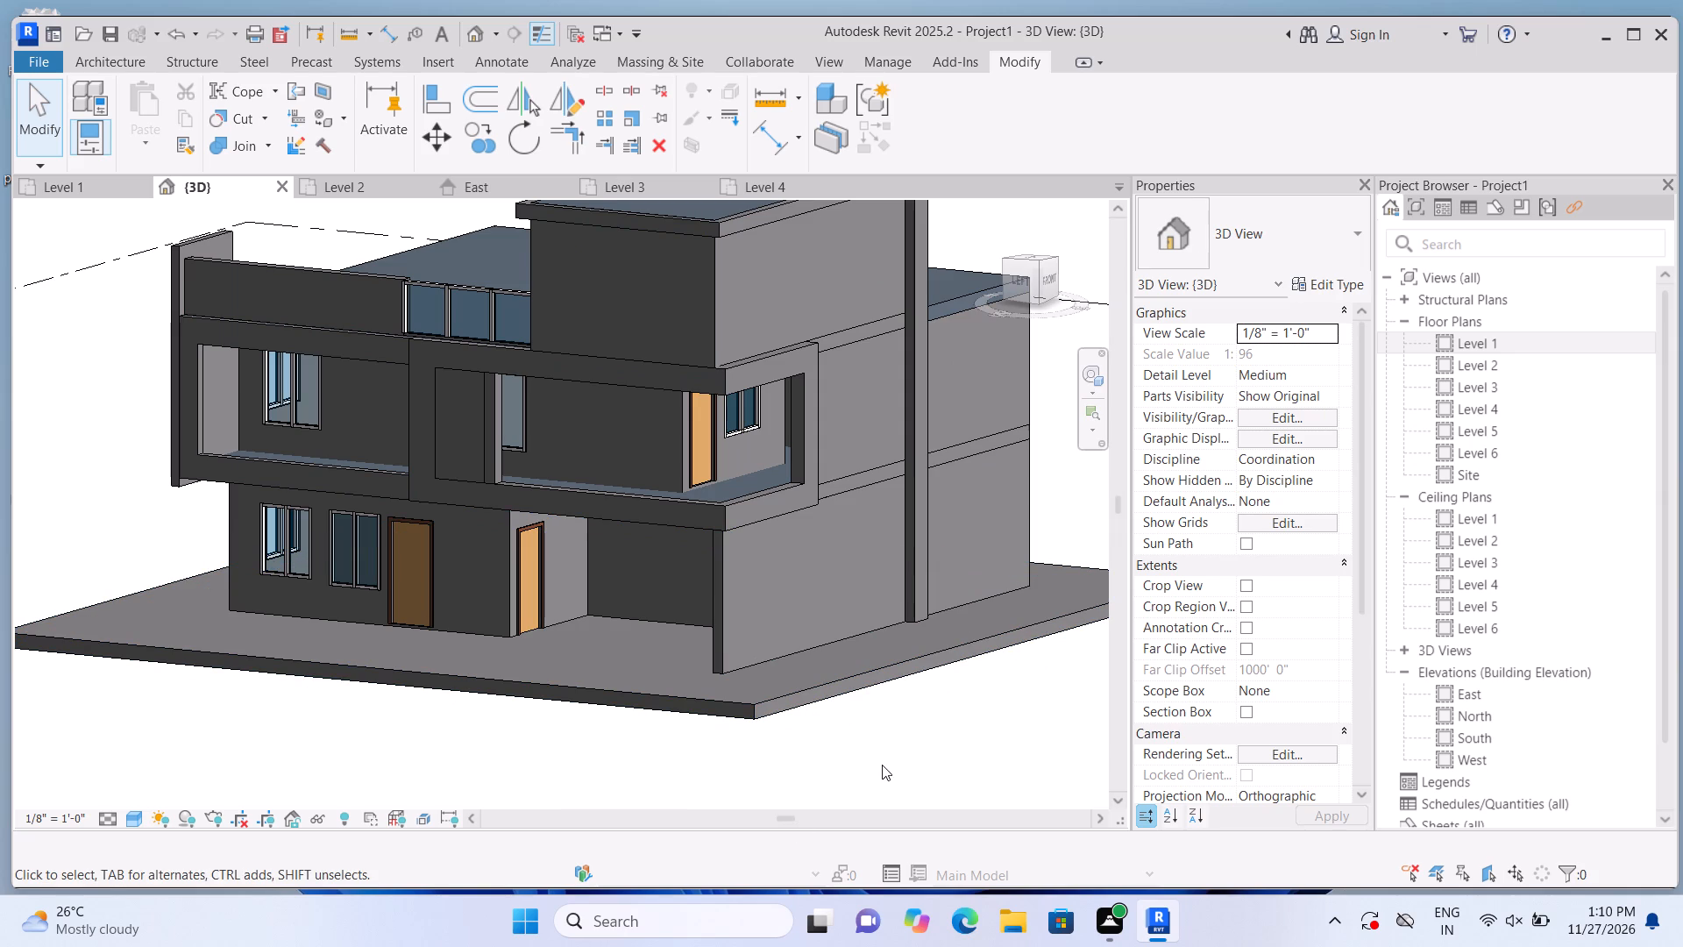
Save the project in the English-Imperial folder as MODERN CONTEMPORARY G+1 LUXURY HOUSE PLAN WITH FRONT ELEVATION DESIGN.
key("ctrl+s")
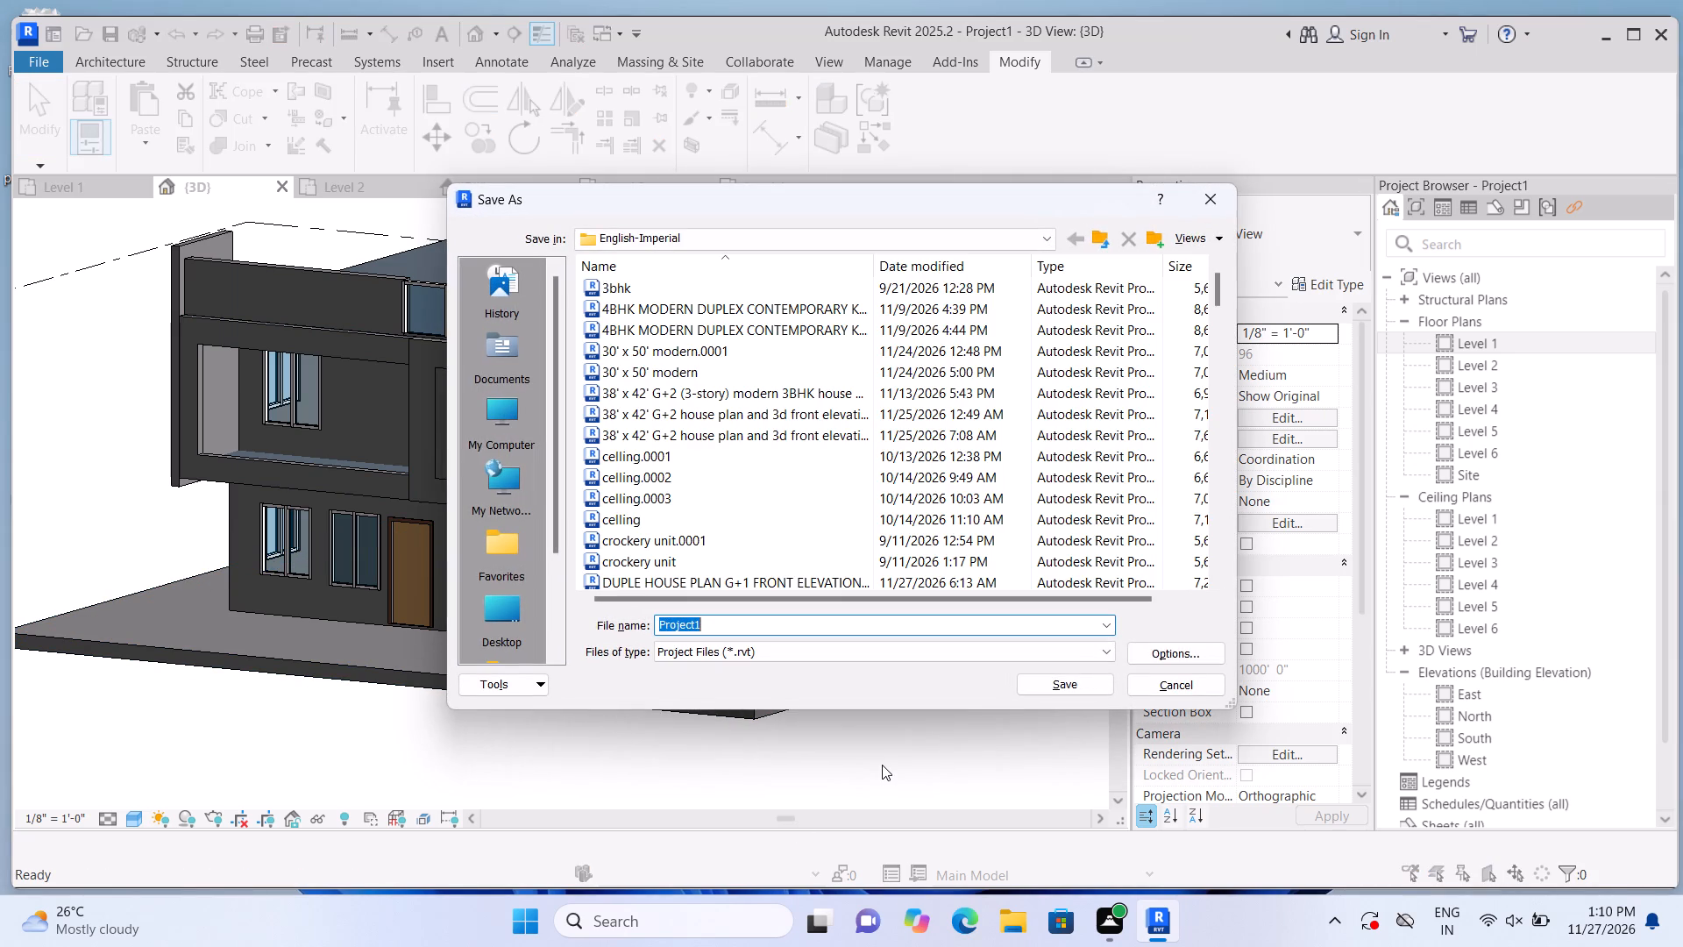
key("BackSpace")
type("MODERN")
key("space")
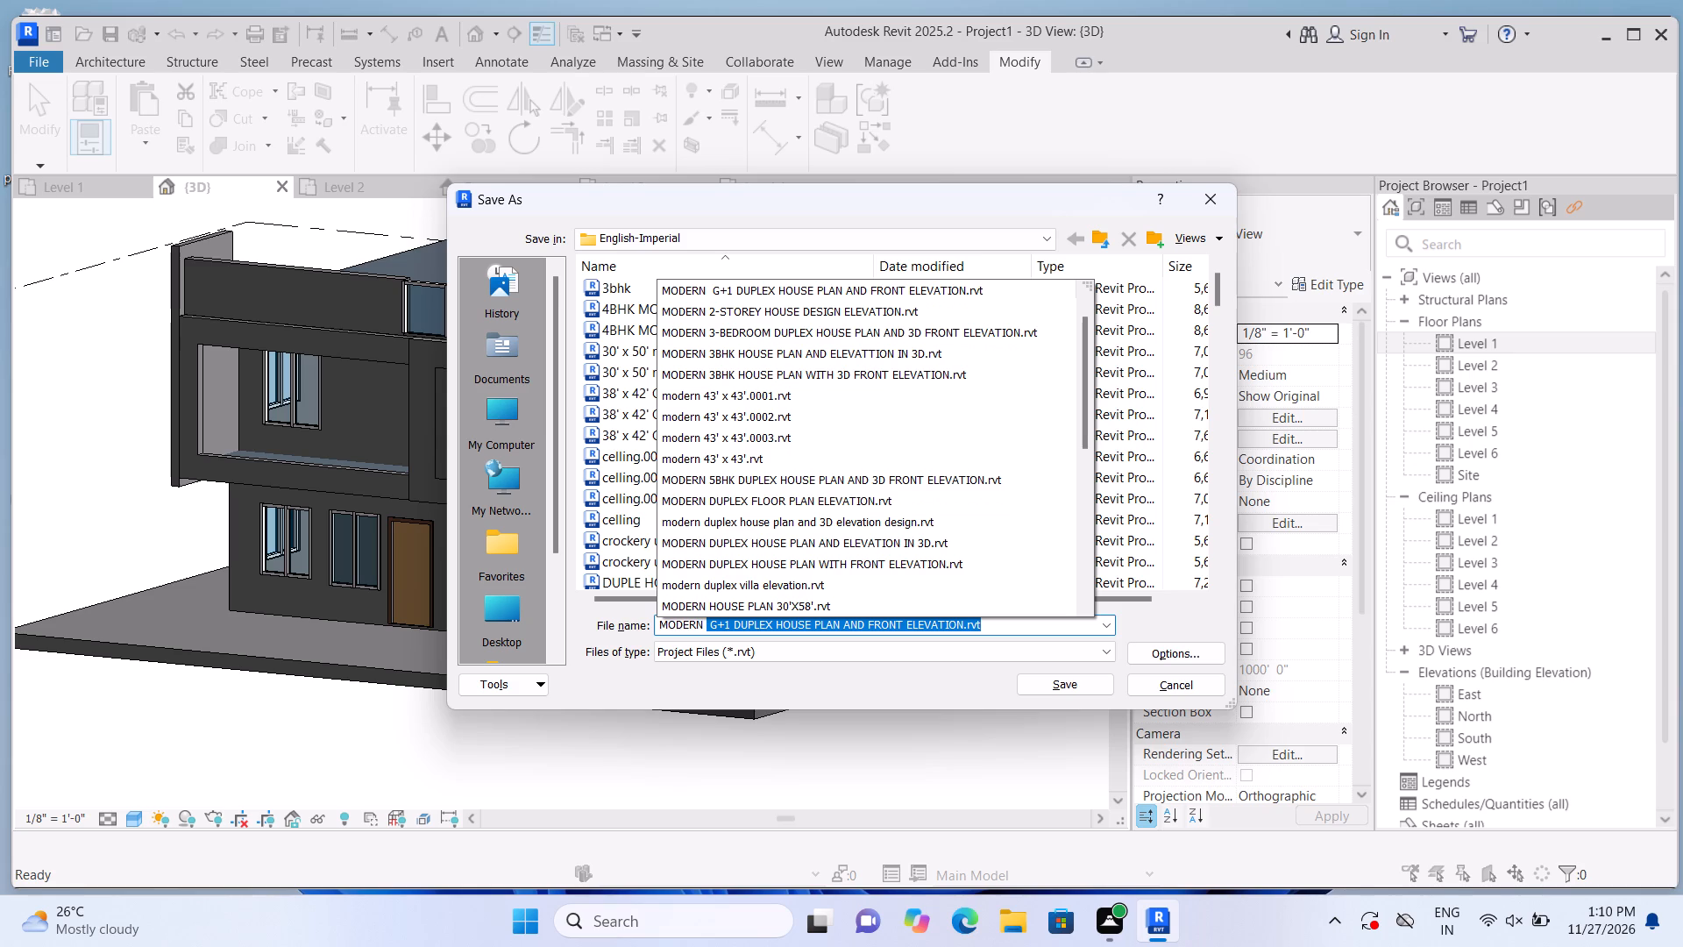
type("CONTE")
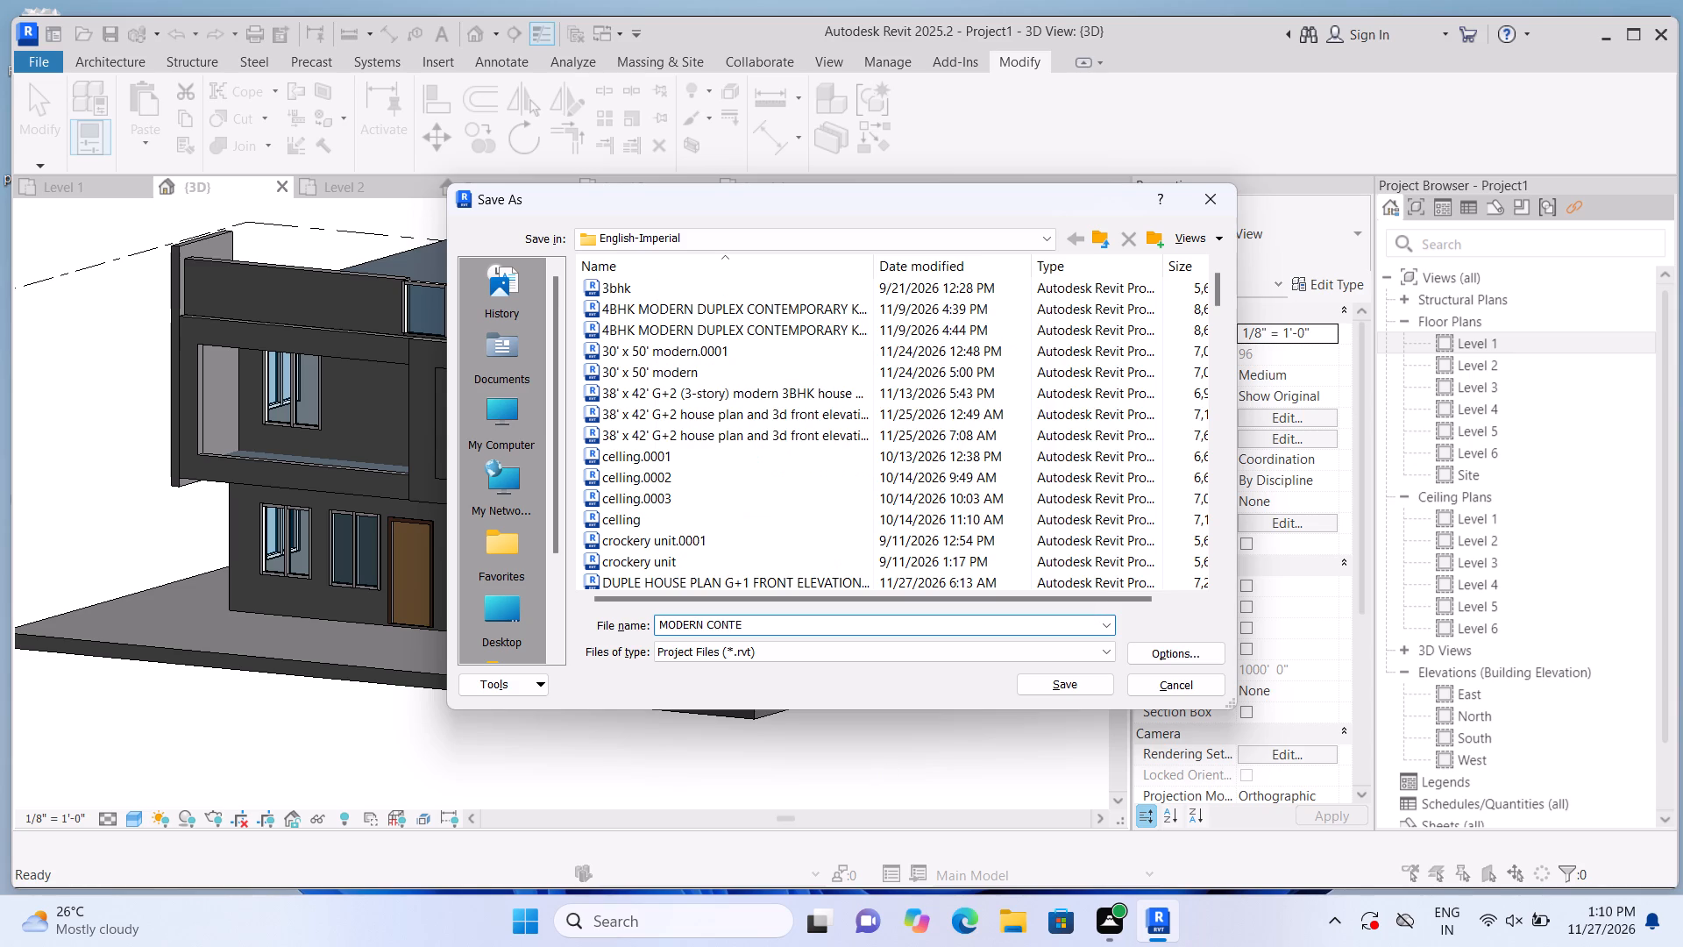
type("MPORAR")
type("Y")
key("space")
key("g")
key("shift+plus")
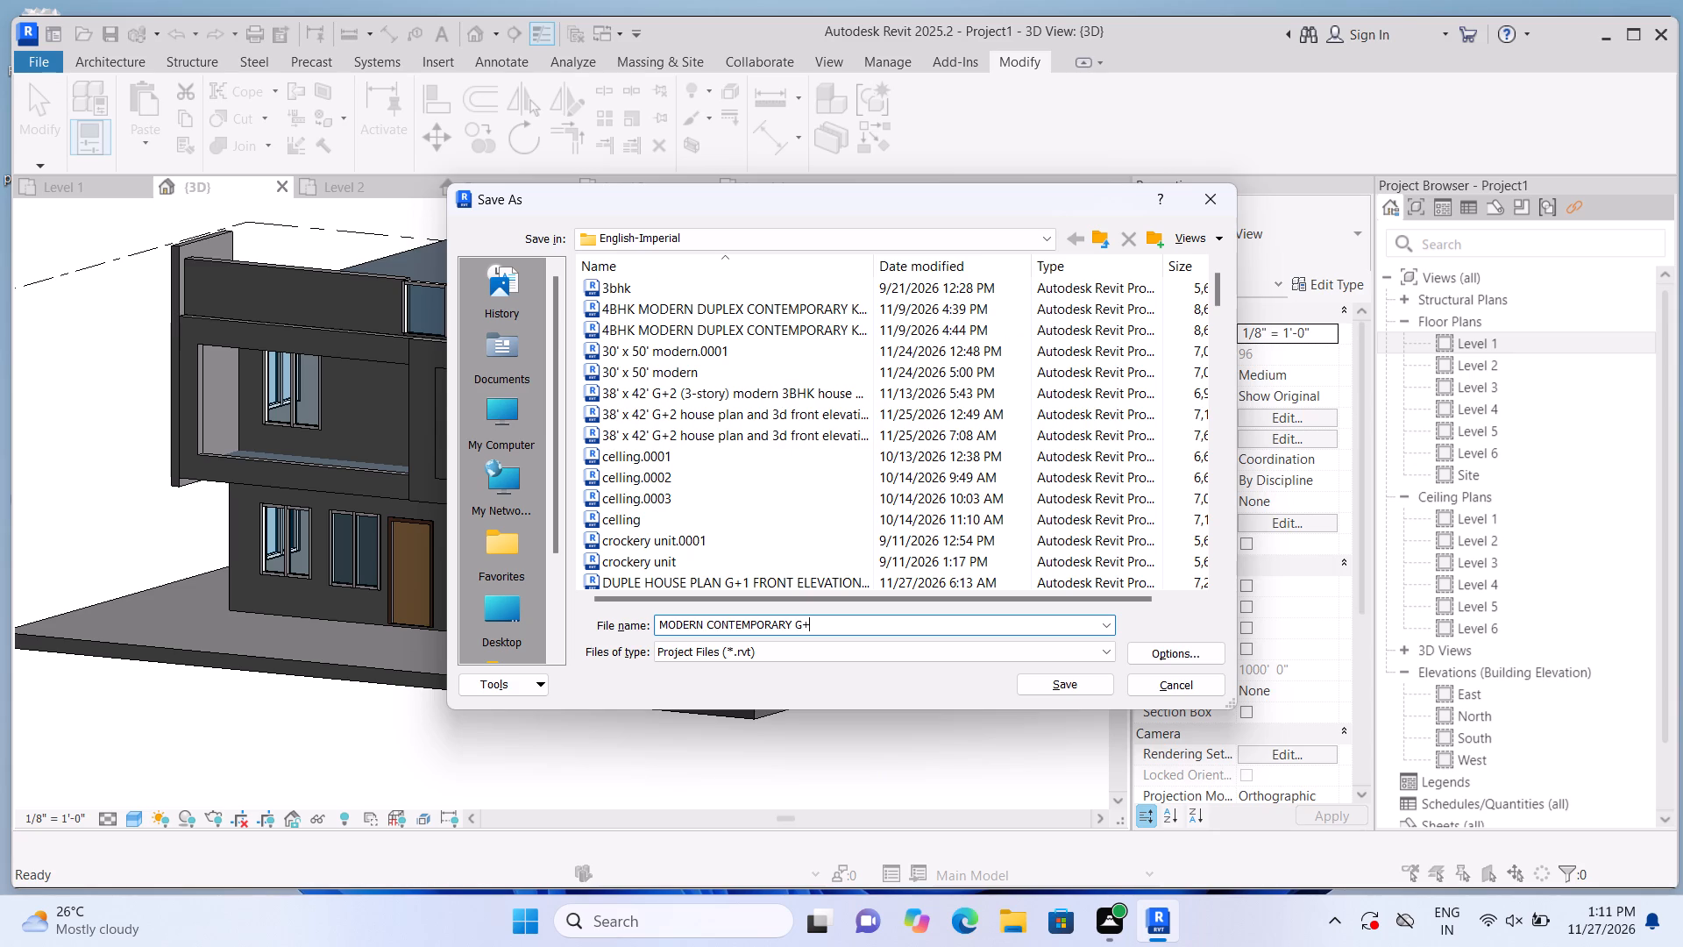
type("1")
key("space")
type("LUXURY")
key("space")
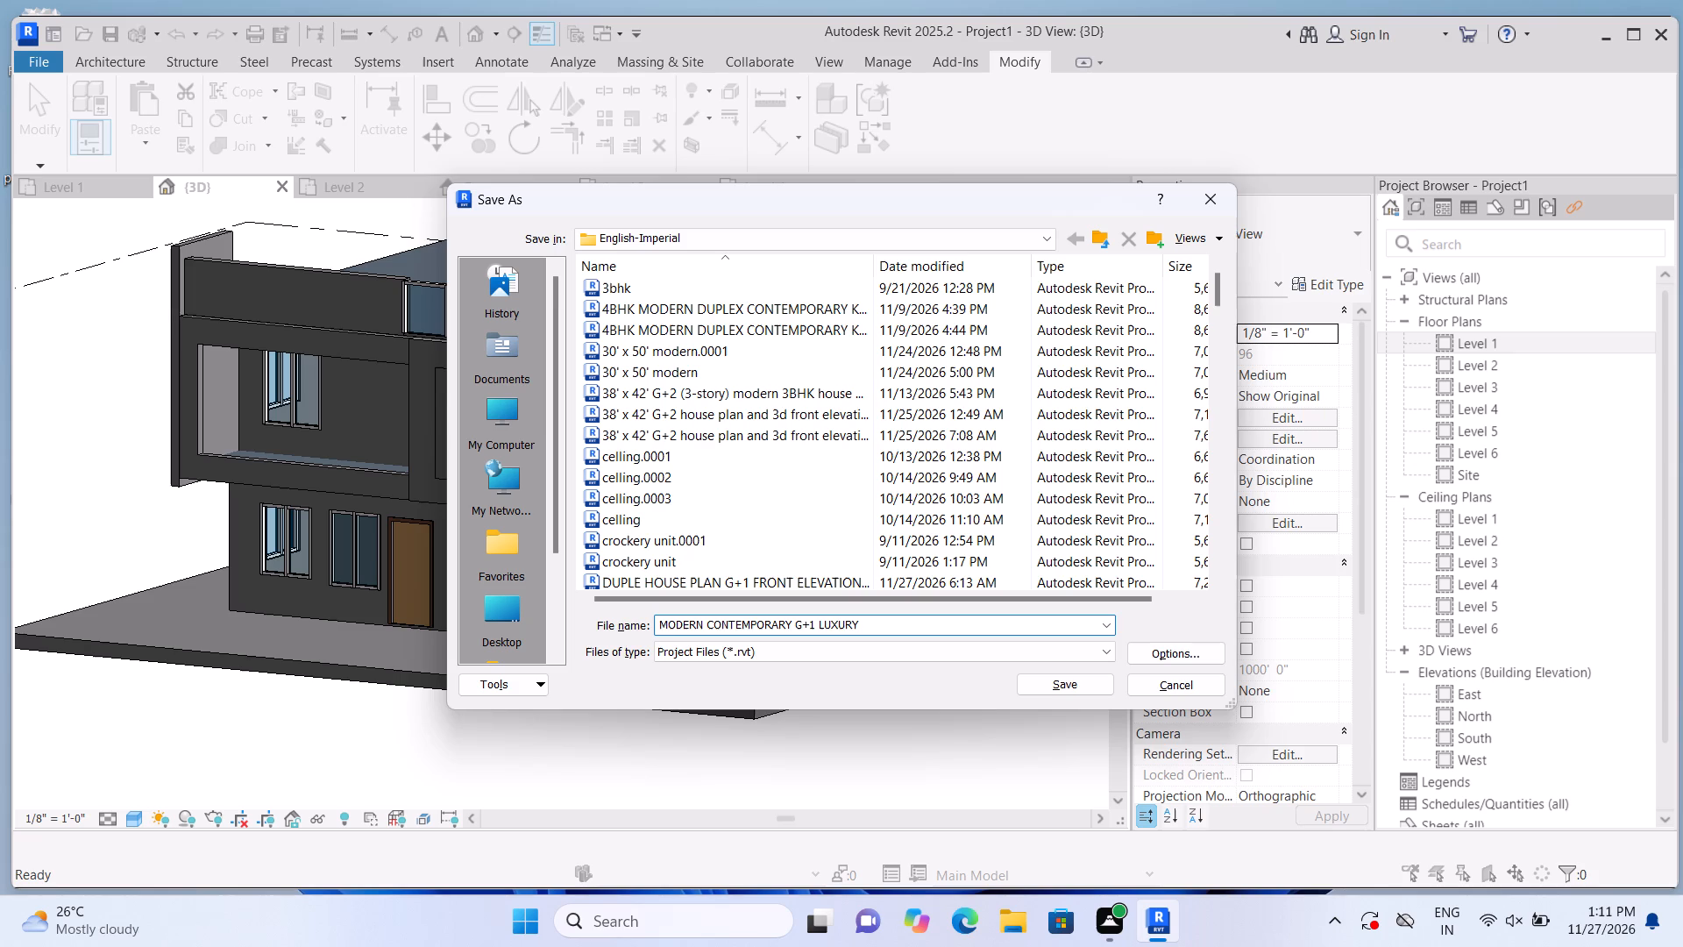
type("HOUSE")
key("space")
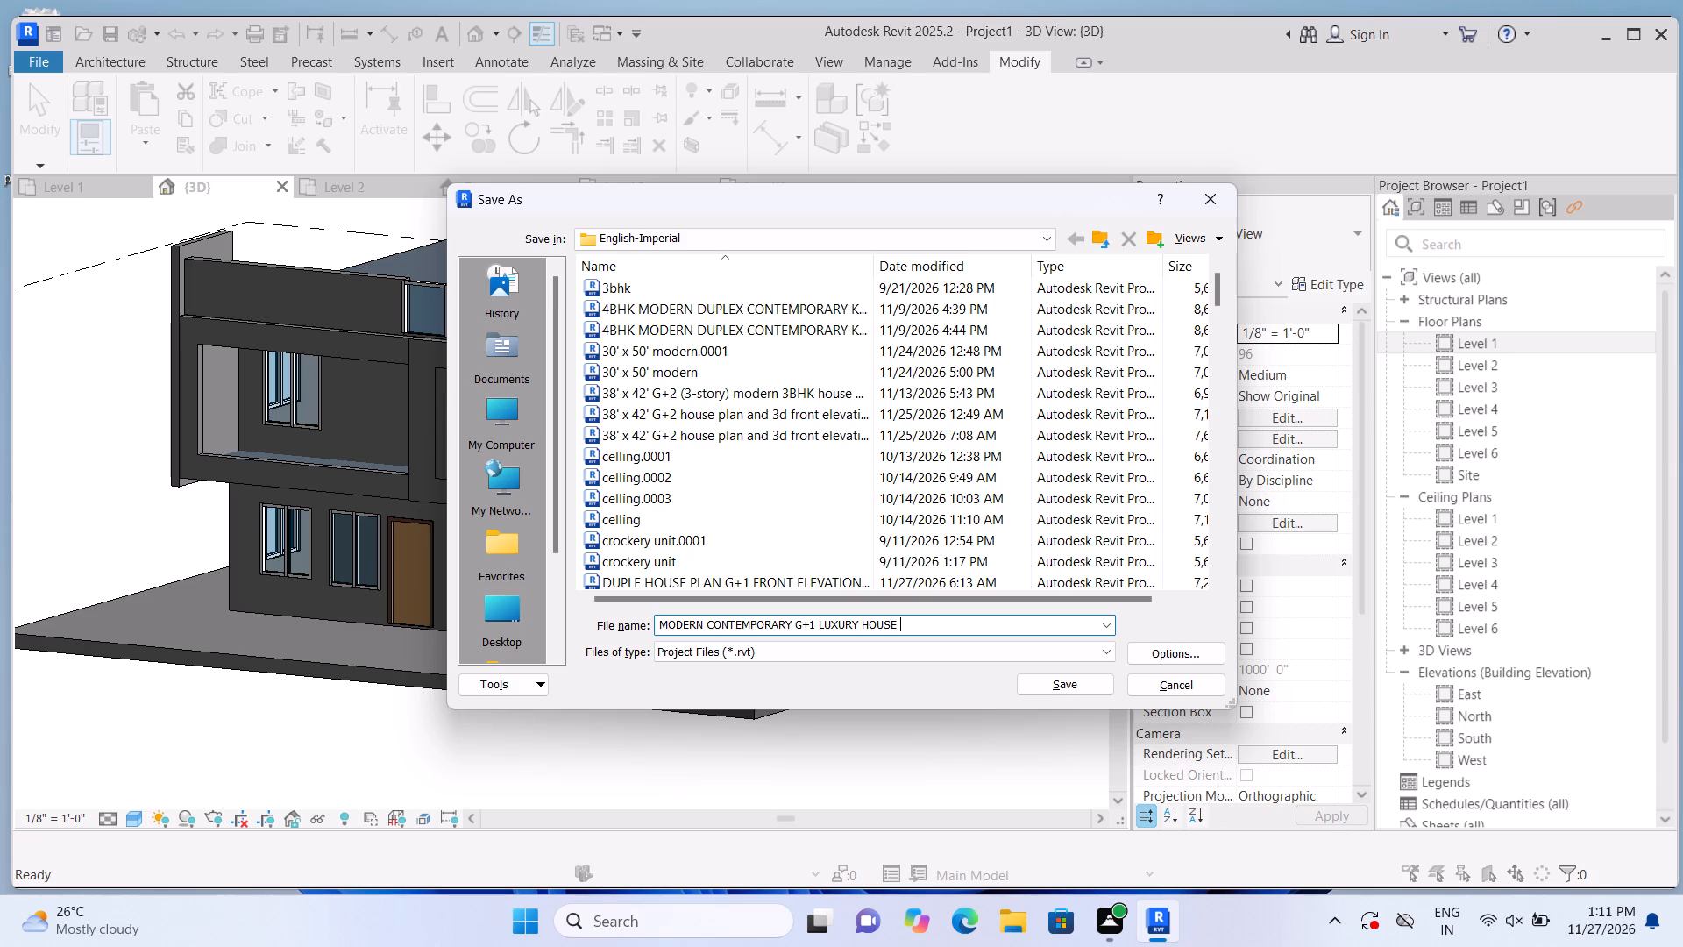
type("PLAN")
key("space")
type("WITH")
key("space")
type("FRONT")
key("space")
key("e")
type("LEVATION DESIGN")
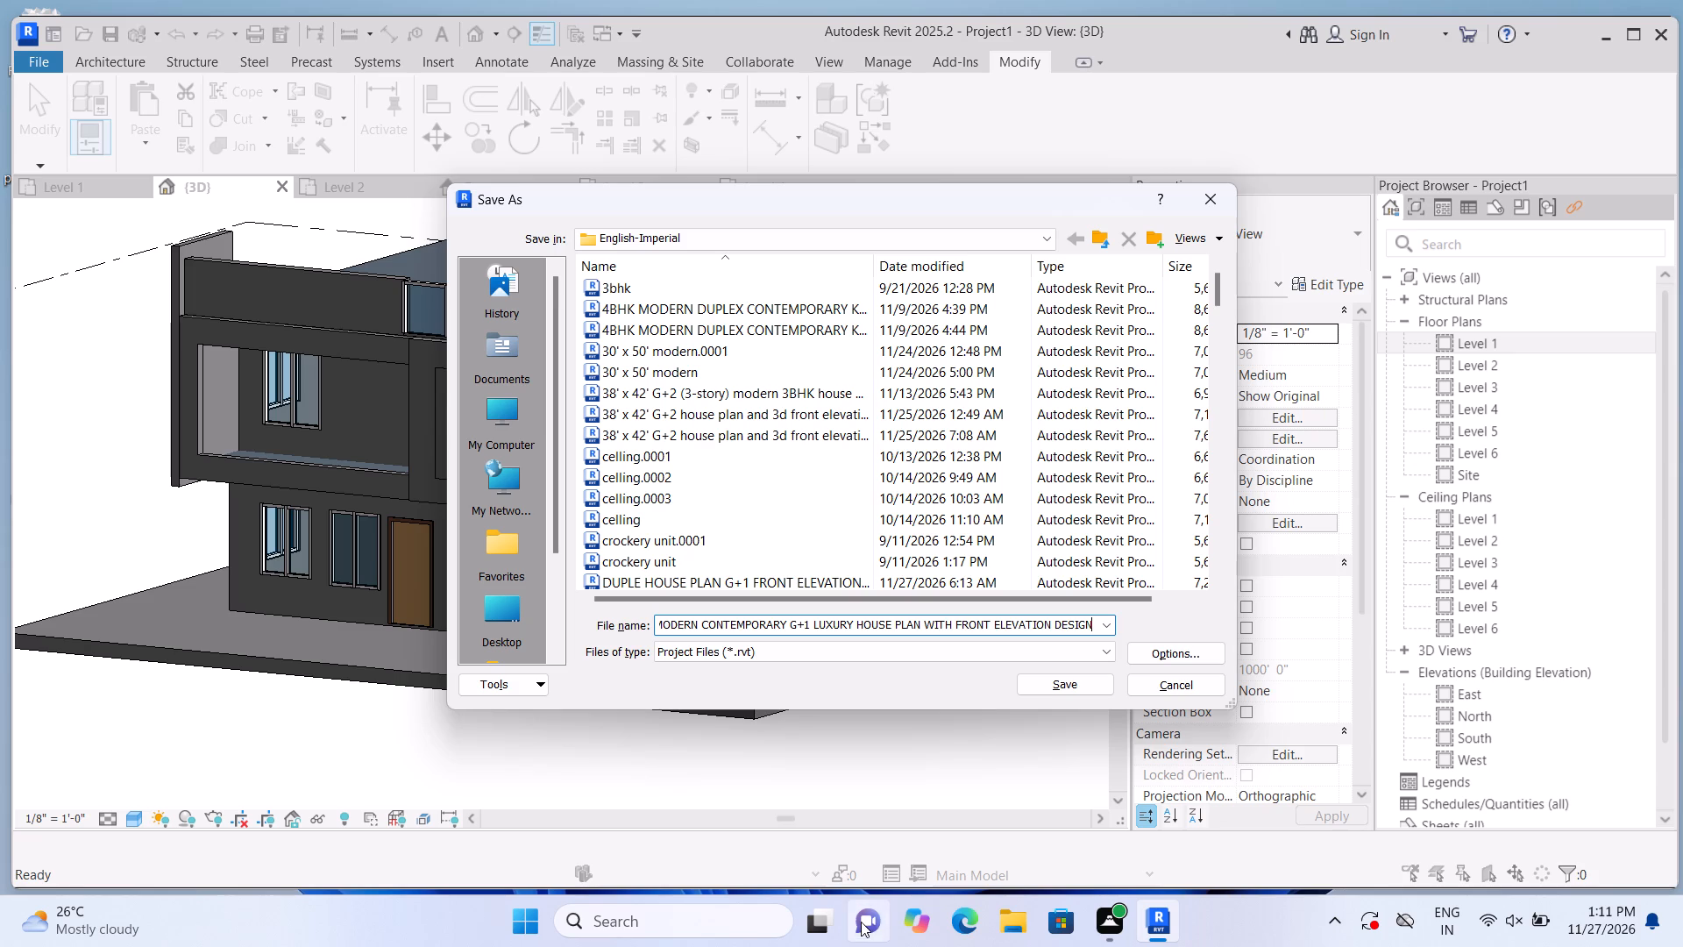
left_click(1063, 691)
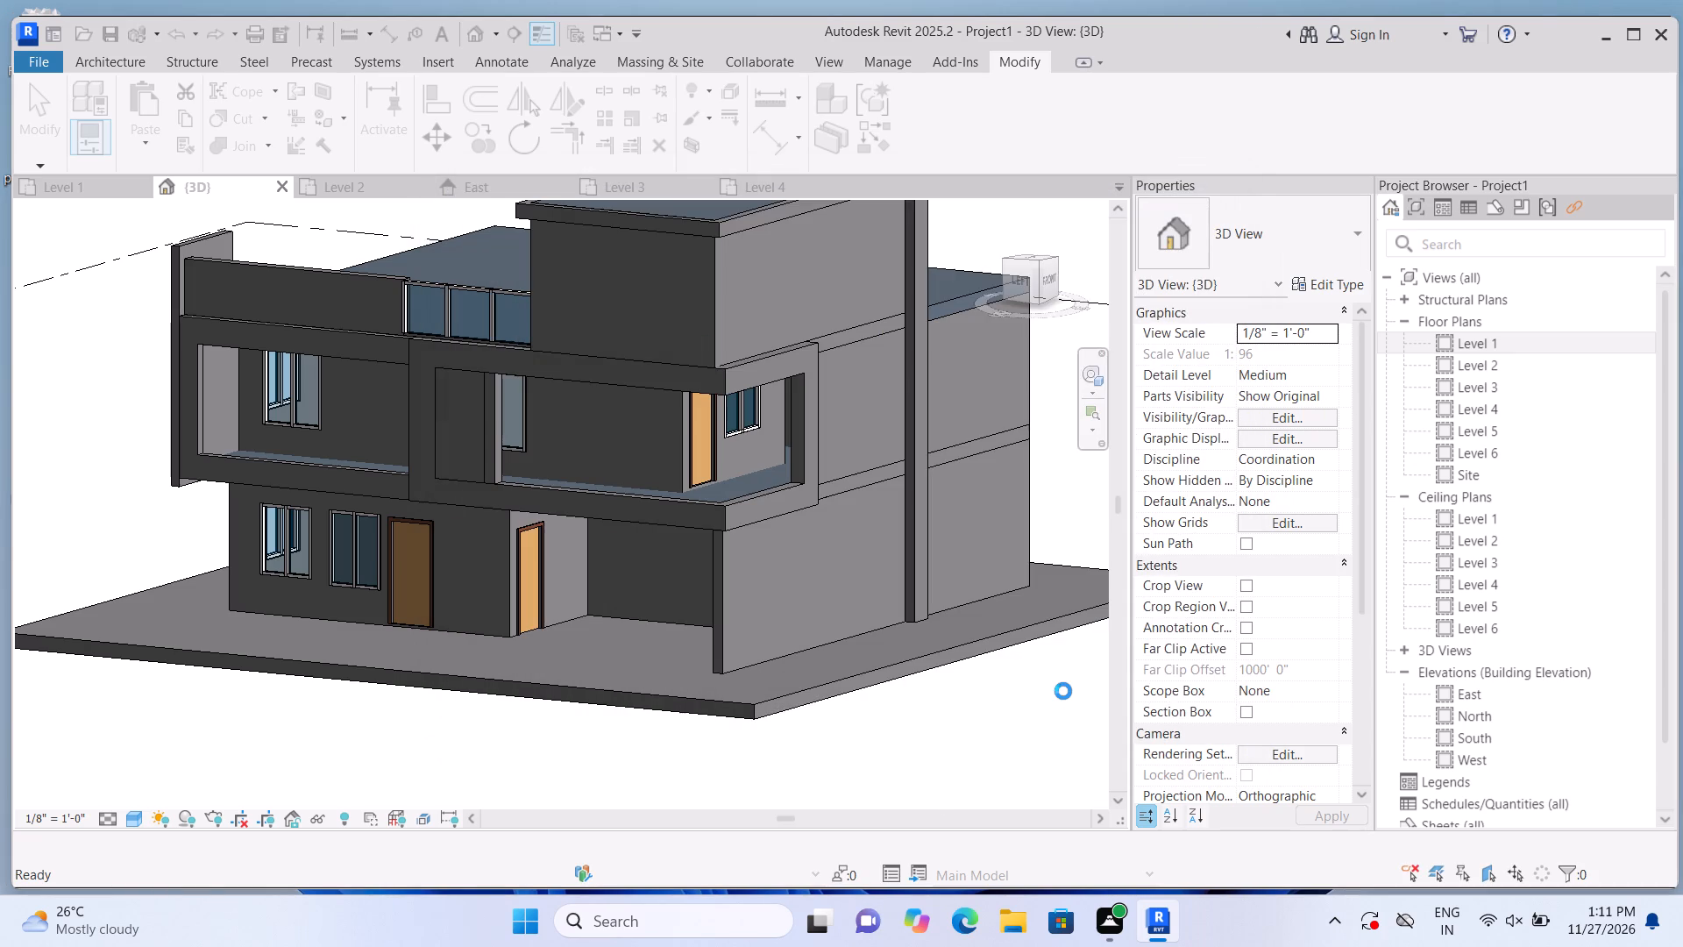
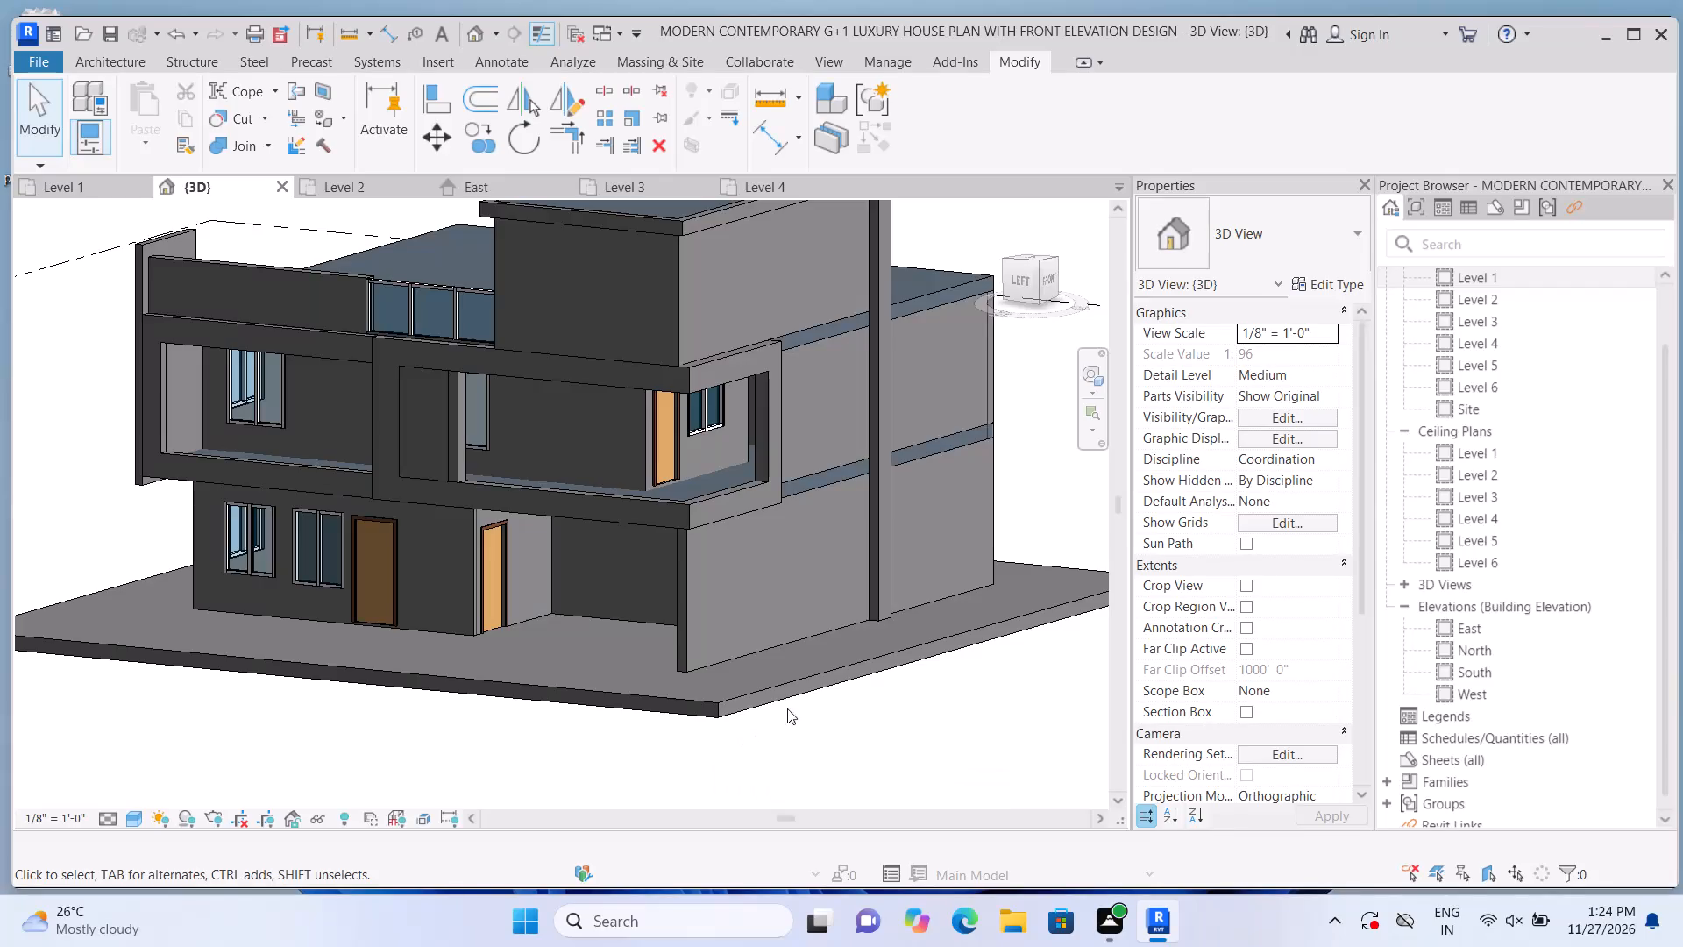
In the Level 3 floor plan, draw a Curtain Wall 1 about 4'-6" long inside the top-floor room's 9" front wall.
scroll(799, 703, "down", 2)
scroll(812, 692, "up", 2)
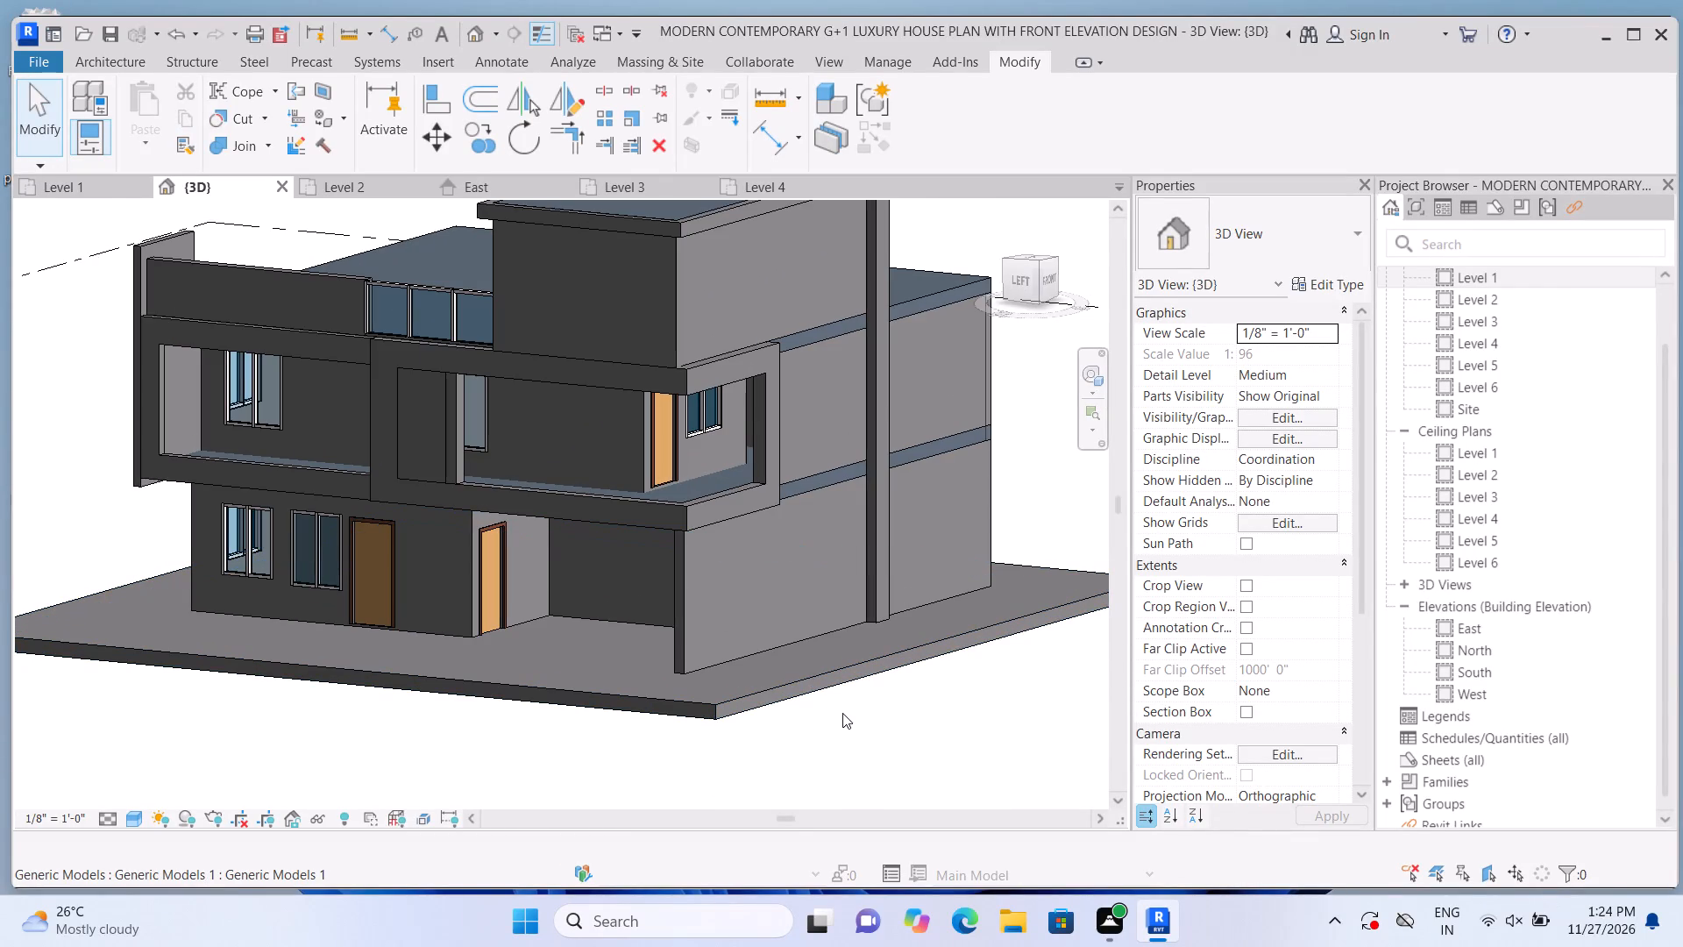
scroll(842, 713, "down", 1)
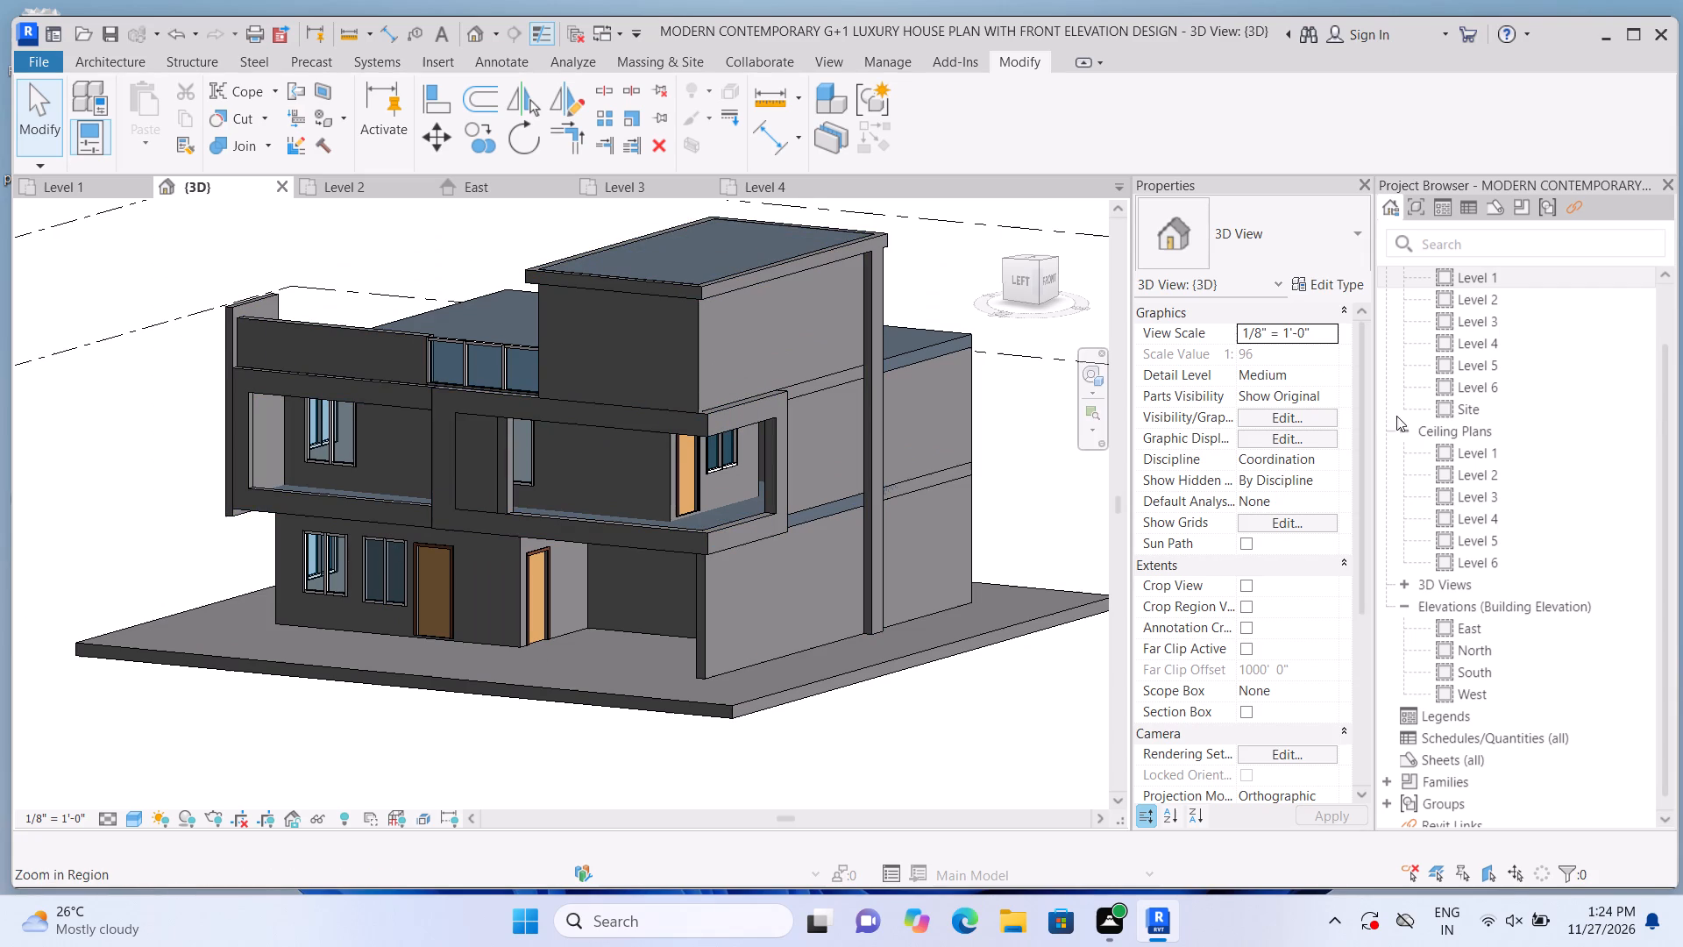
triple_click(1494, 327)
scroll(679, 594, "down", 7)
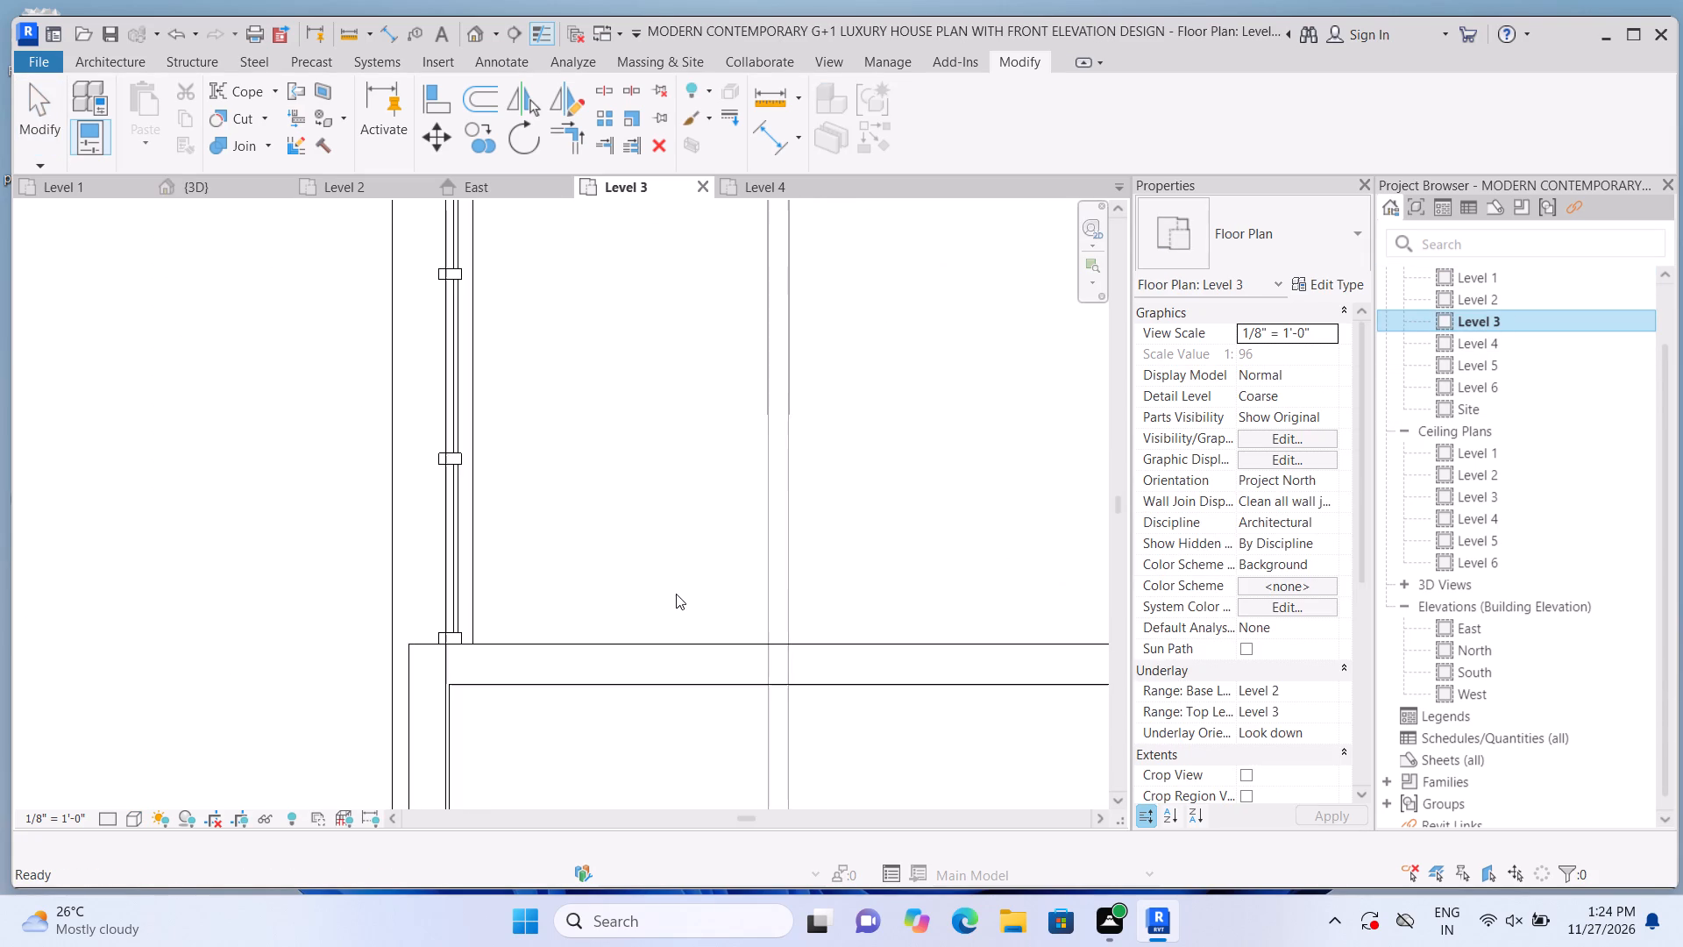
scroll(676, 594, "down", 9)
scroll(664, 682, "up", 8)
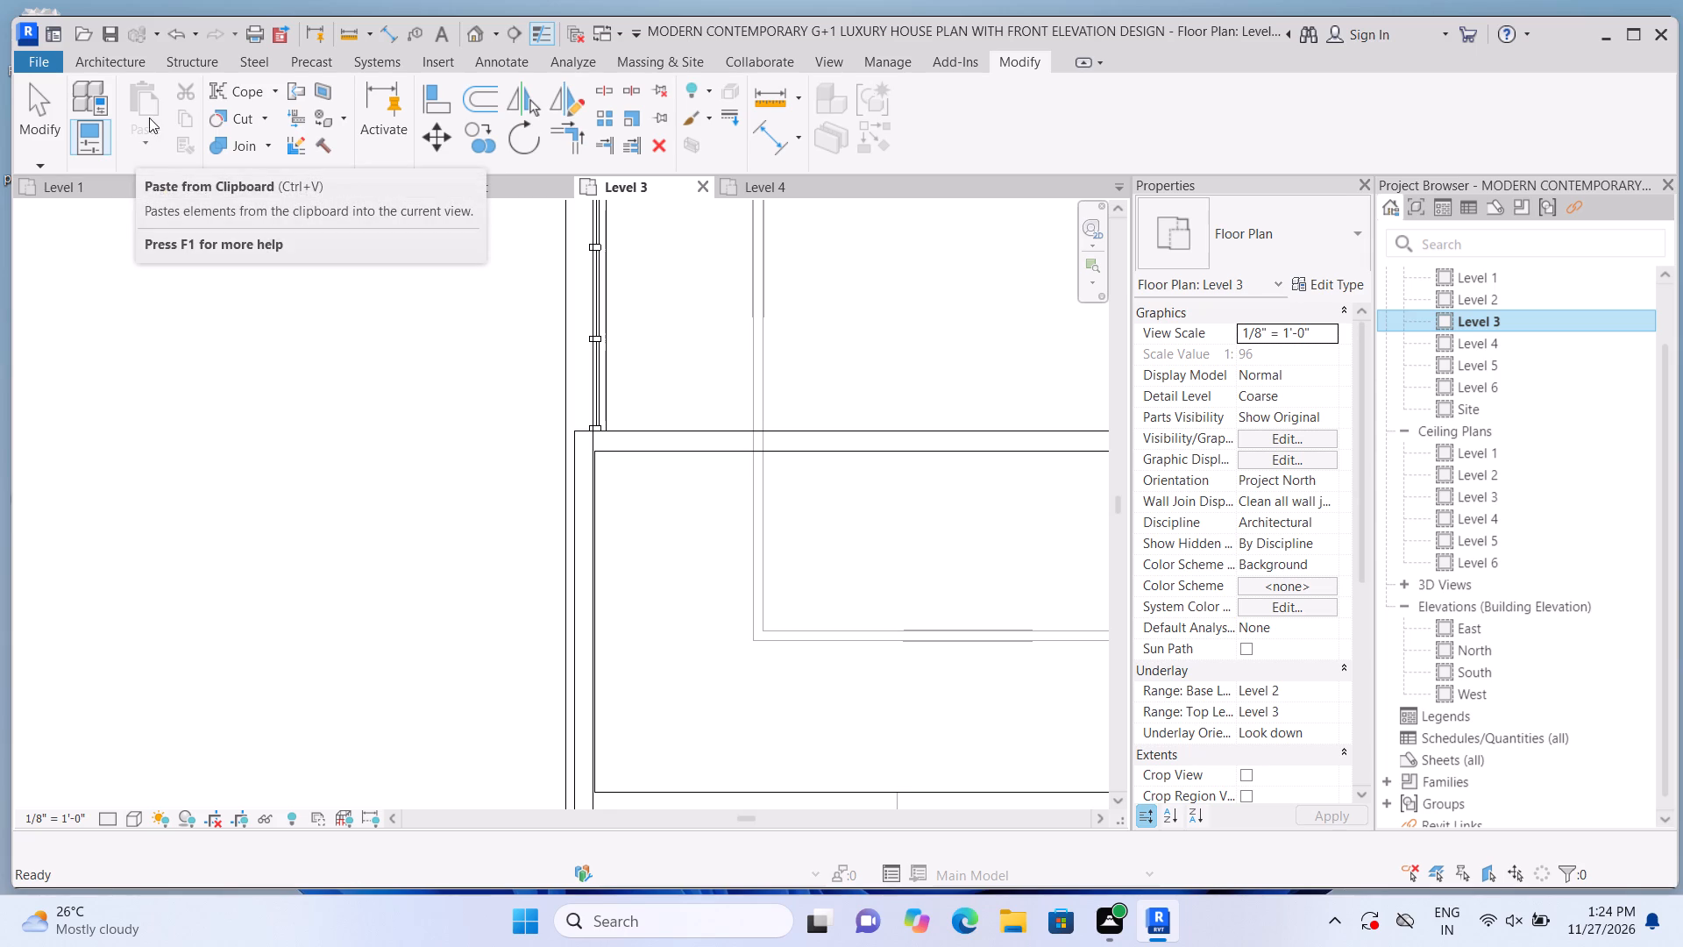
left_click(123, 58)
left_click(103, 101)
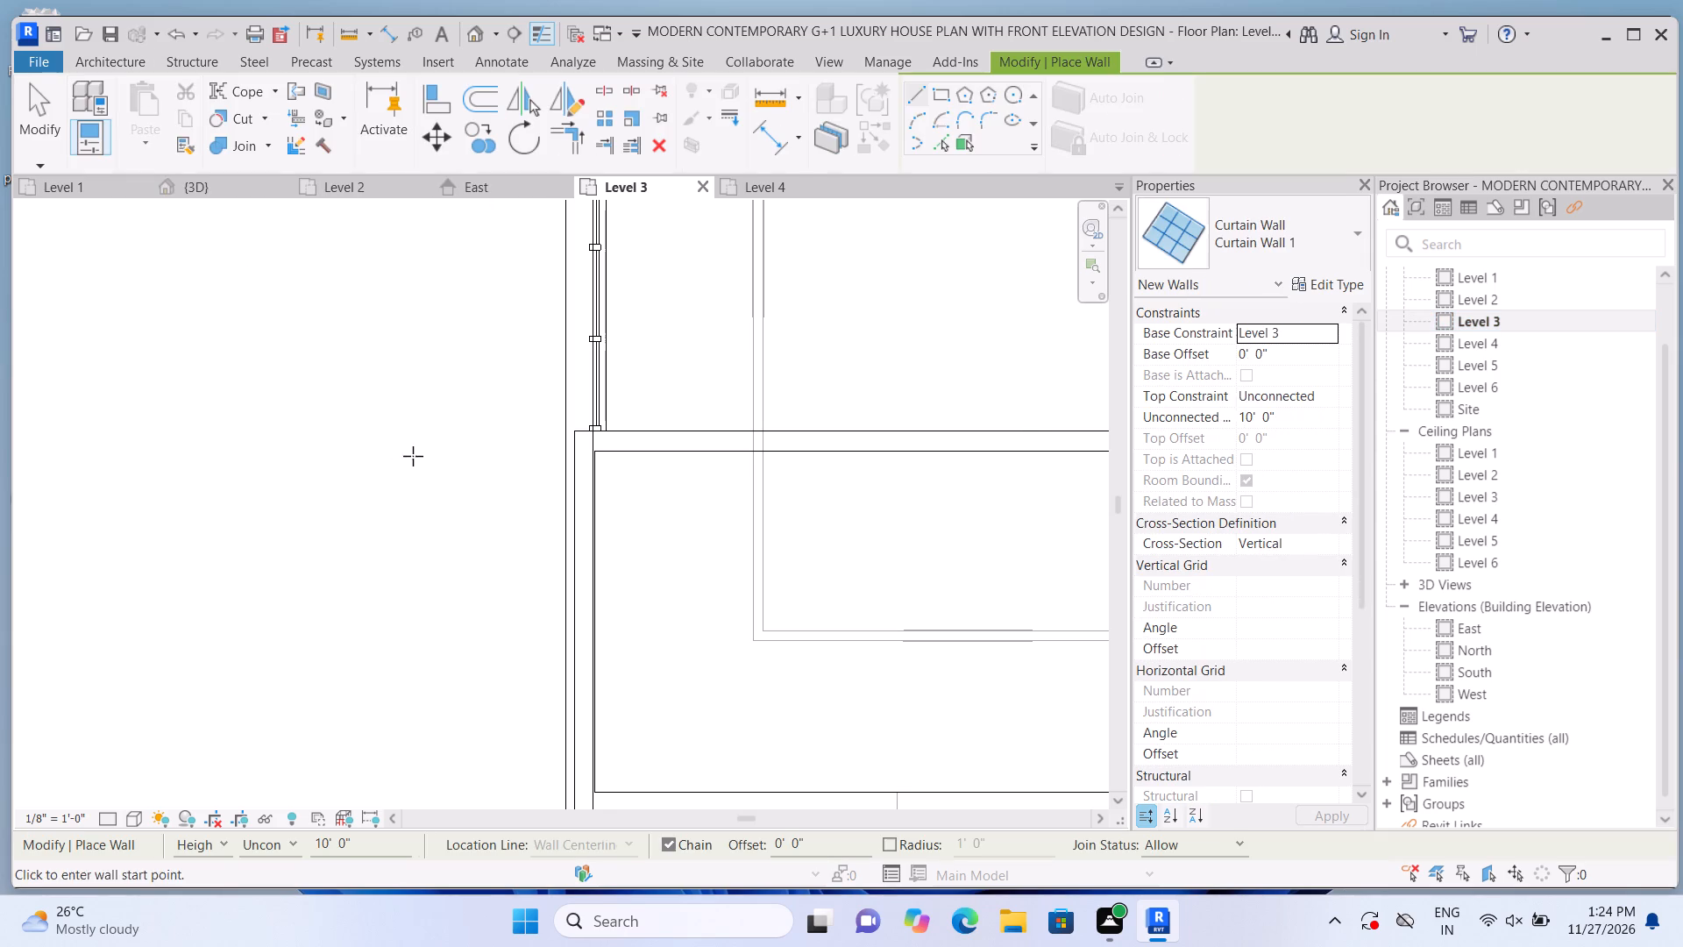
scroll(438, 447, "down", 1)
scroll(573, 646, "up", 3)
left_click(564, 534)
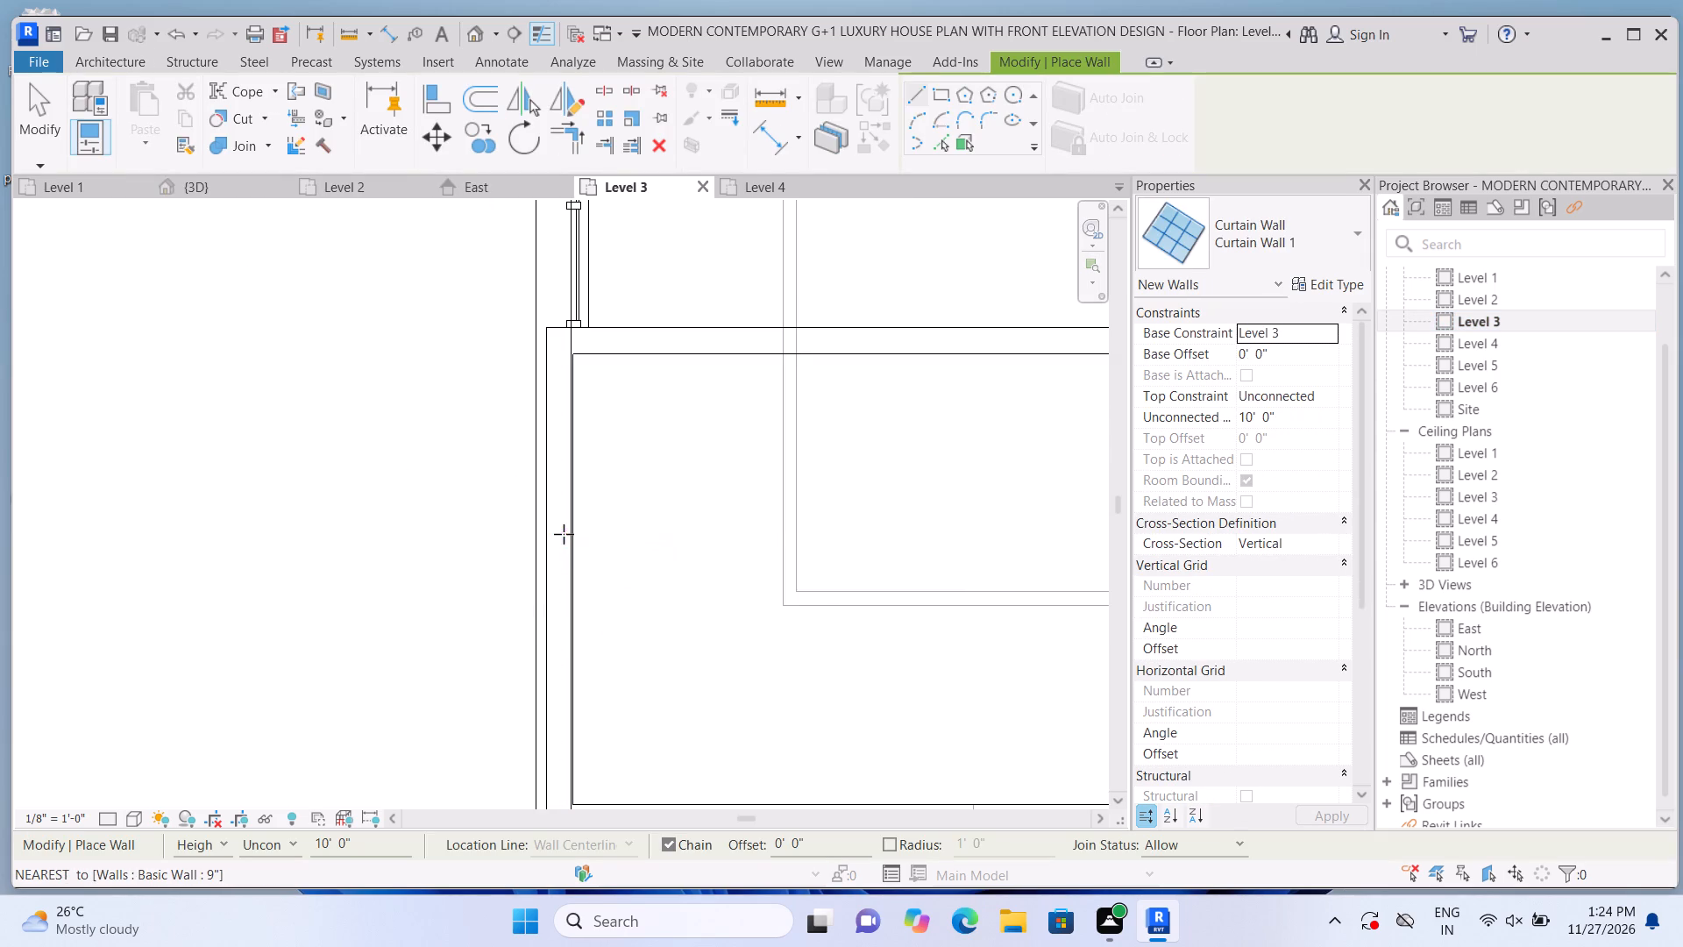
left_click(561, 684)
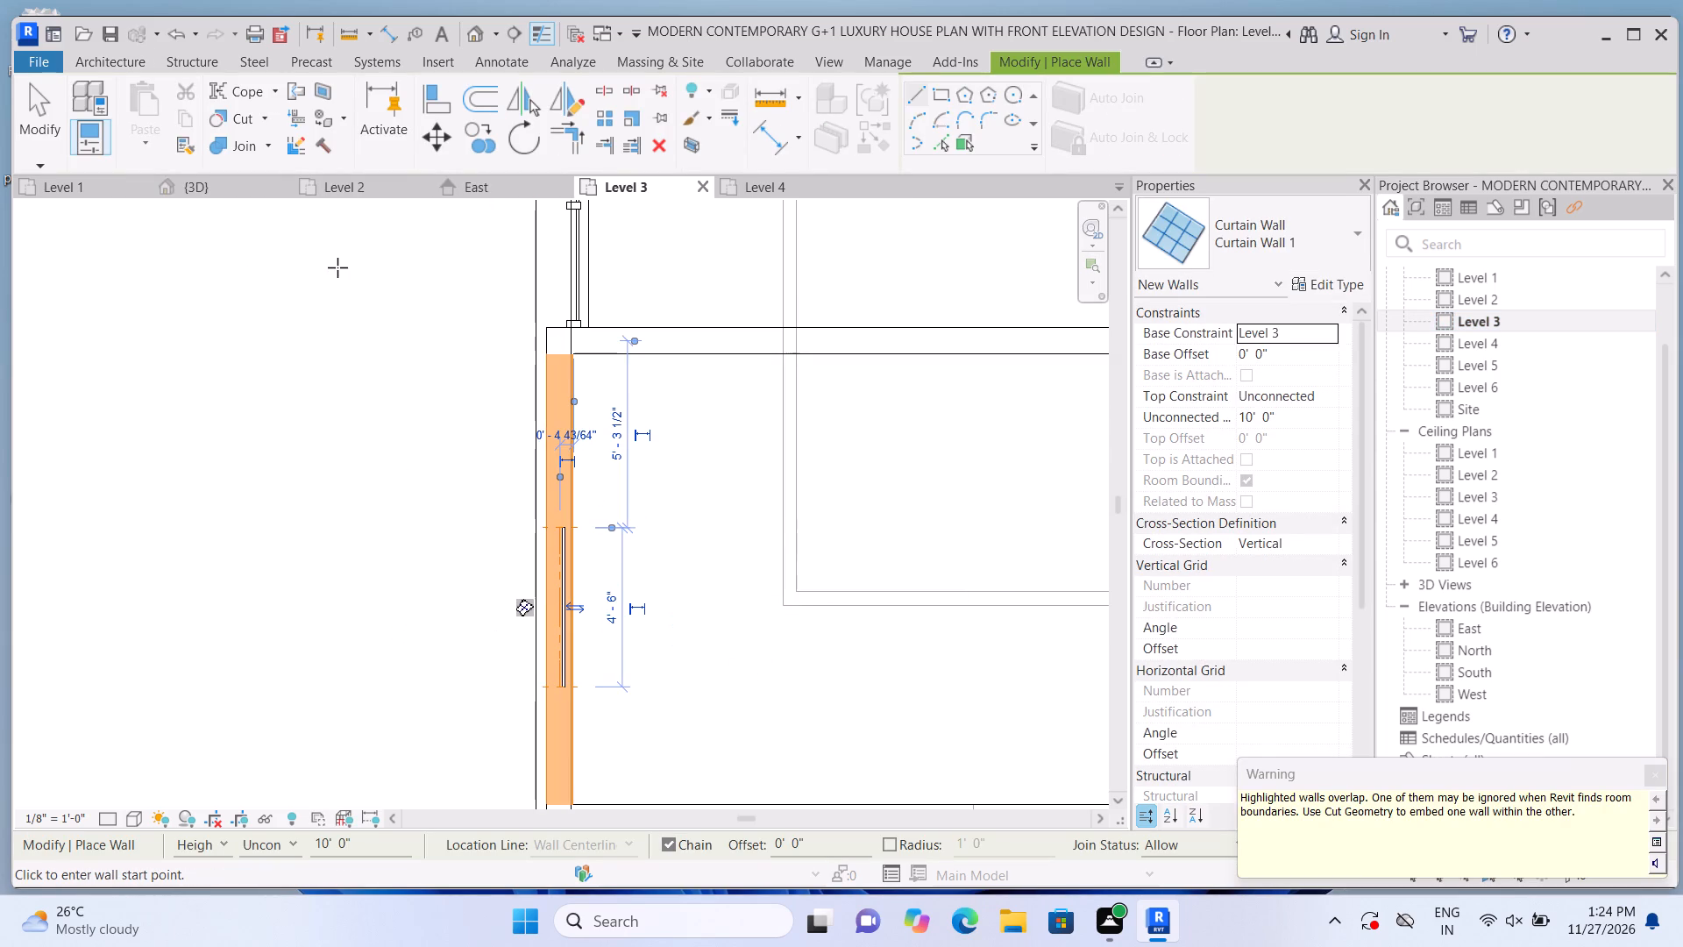
Cut the top-floor room's 9" front wall with the overlapping curtain wall using Cut Geometry.
left_click(270, 122)
left_click(266, 145)
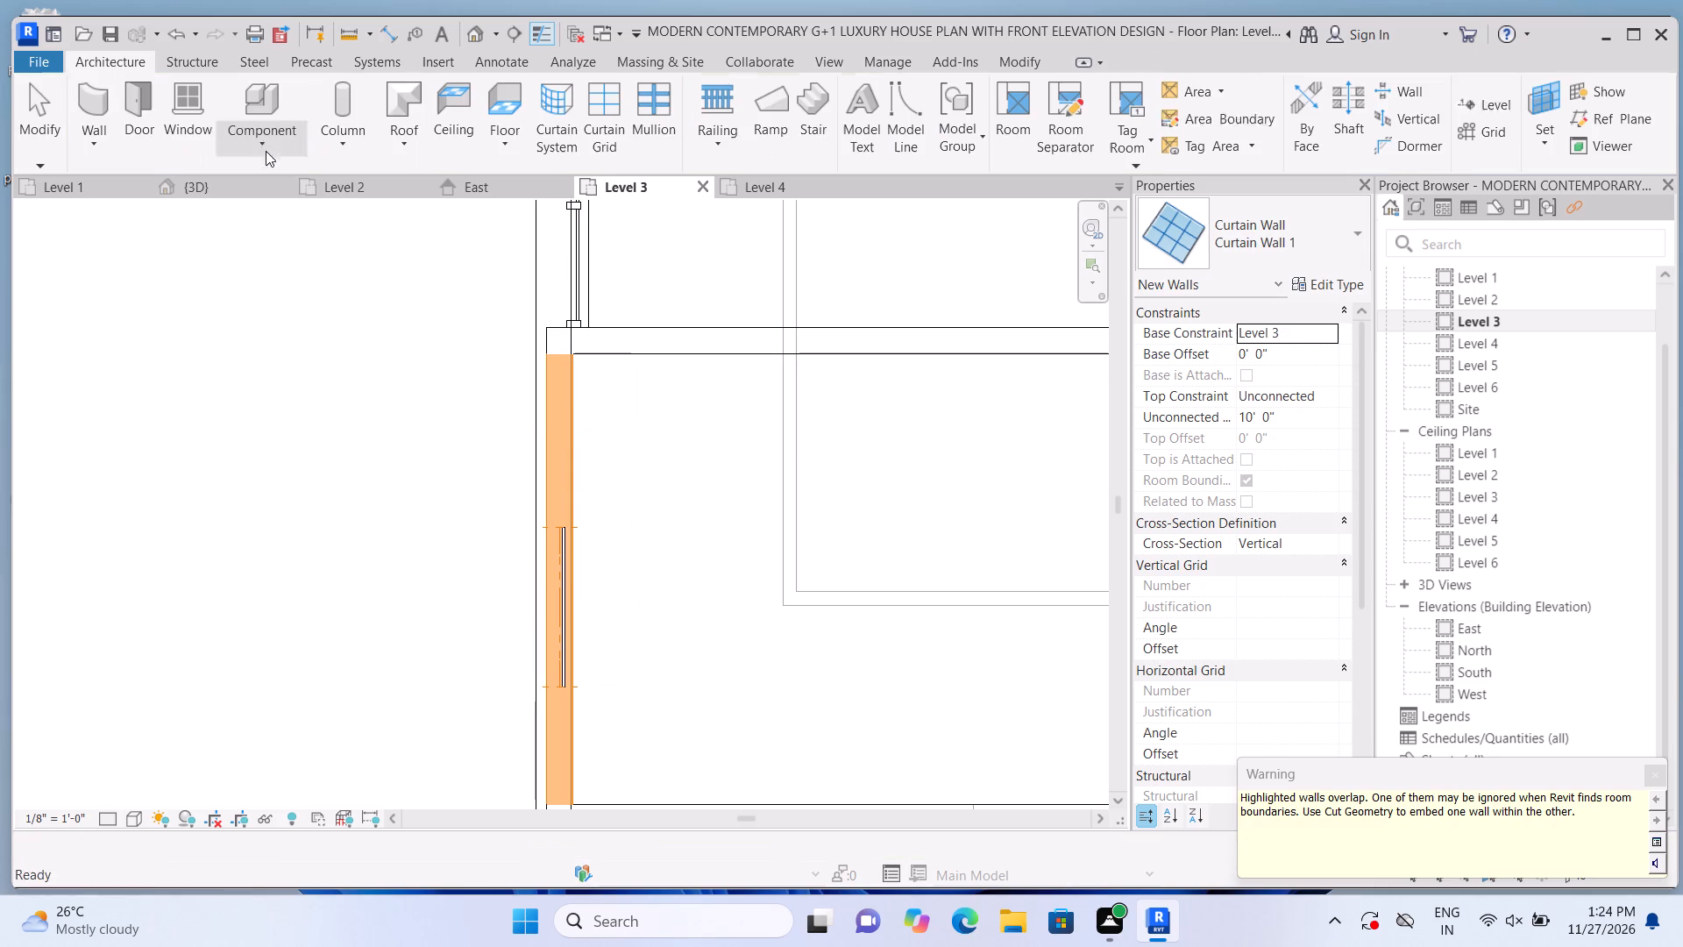
left_click(567, 473)
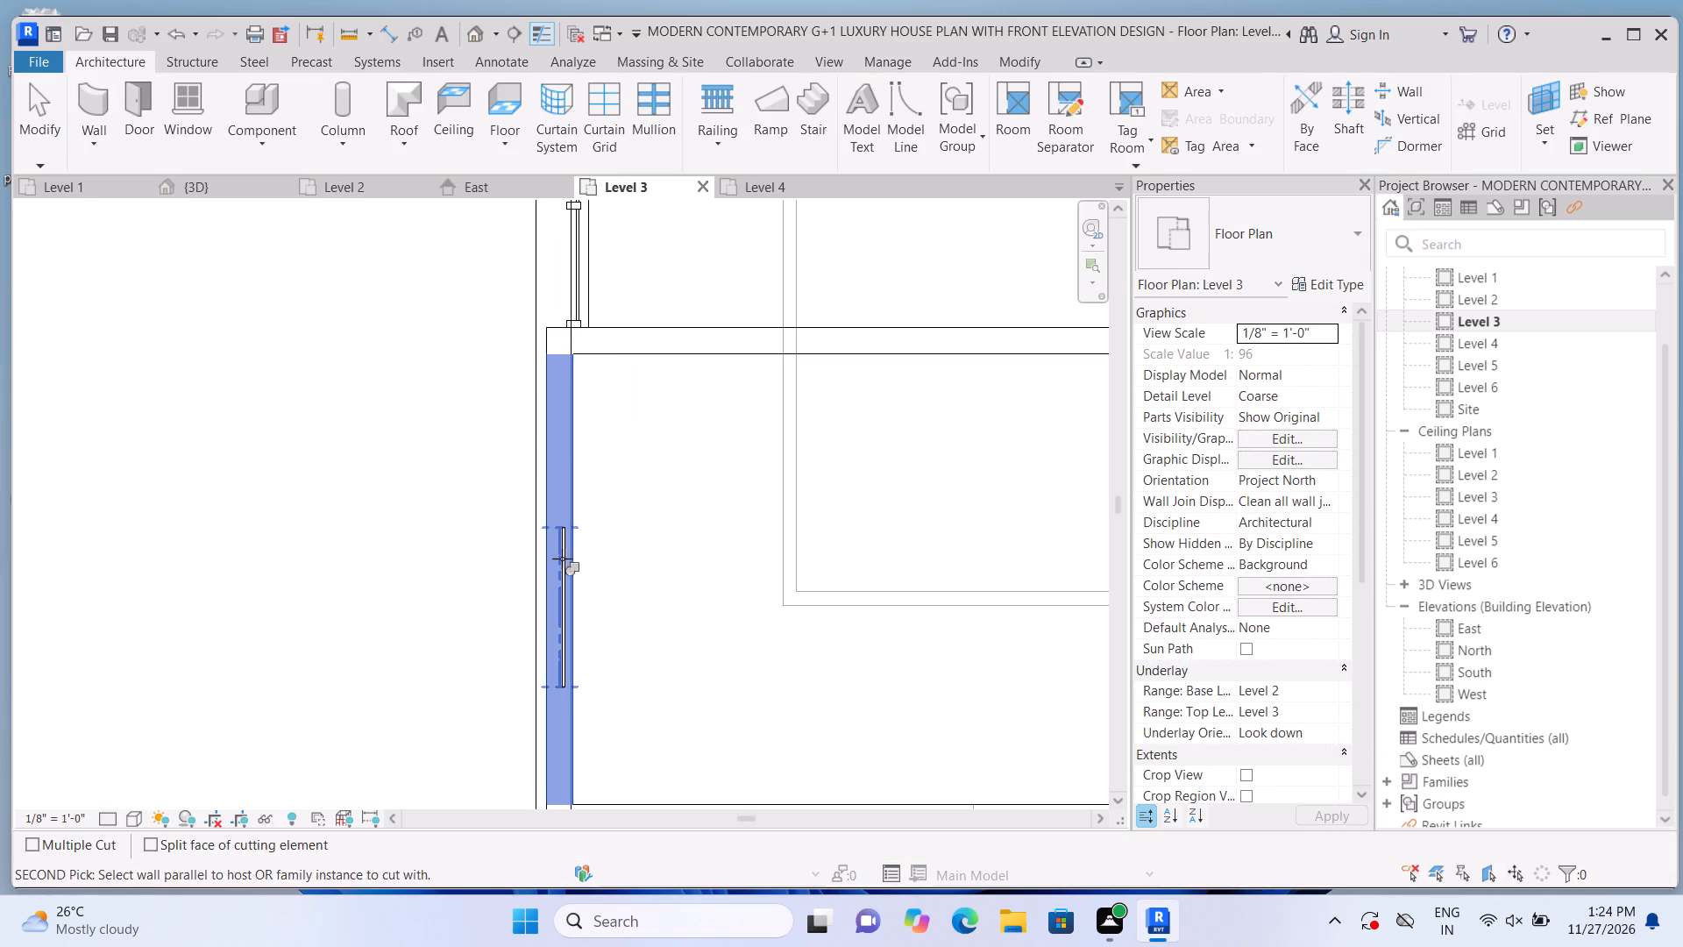
left_click(562, 559)
In the 3D view facing the front elevation, raise the curtain wall's bottom edge to about 2'-0" above Level 3.
left_click(474, 37)
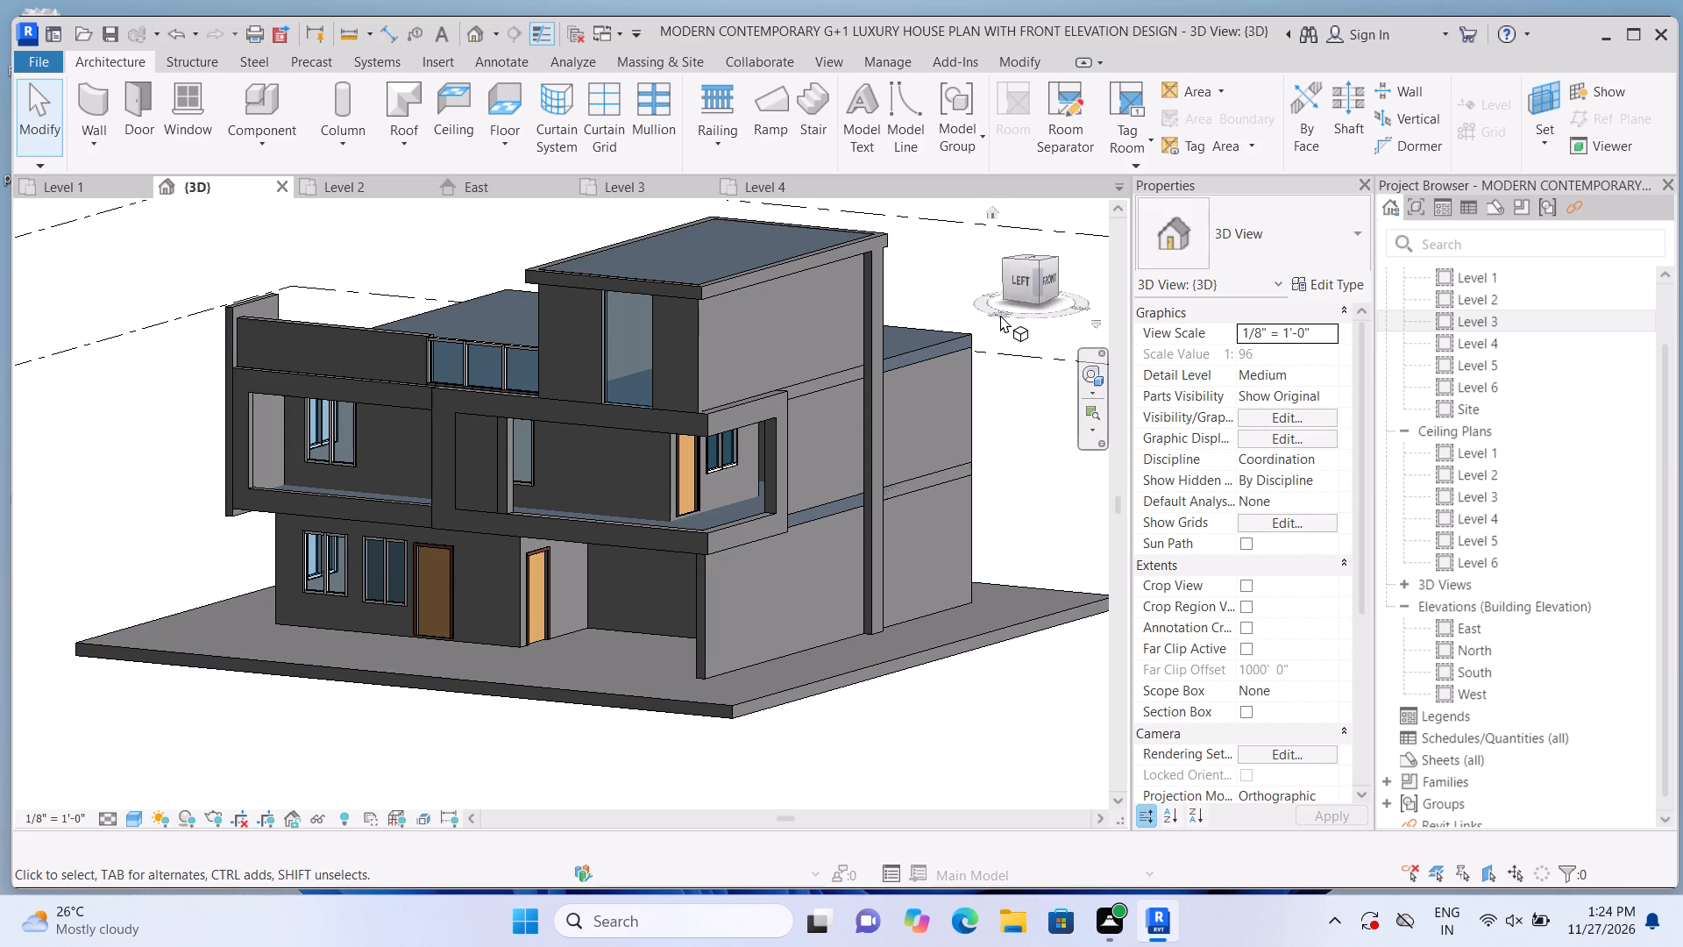
double_click(1019, 281)
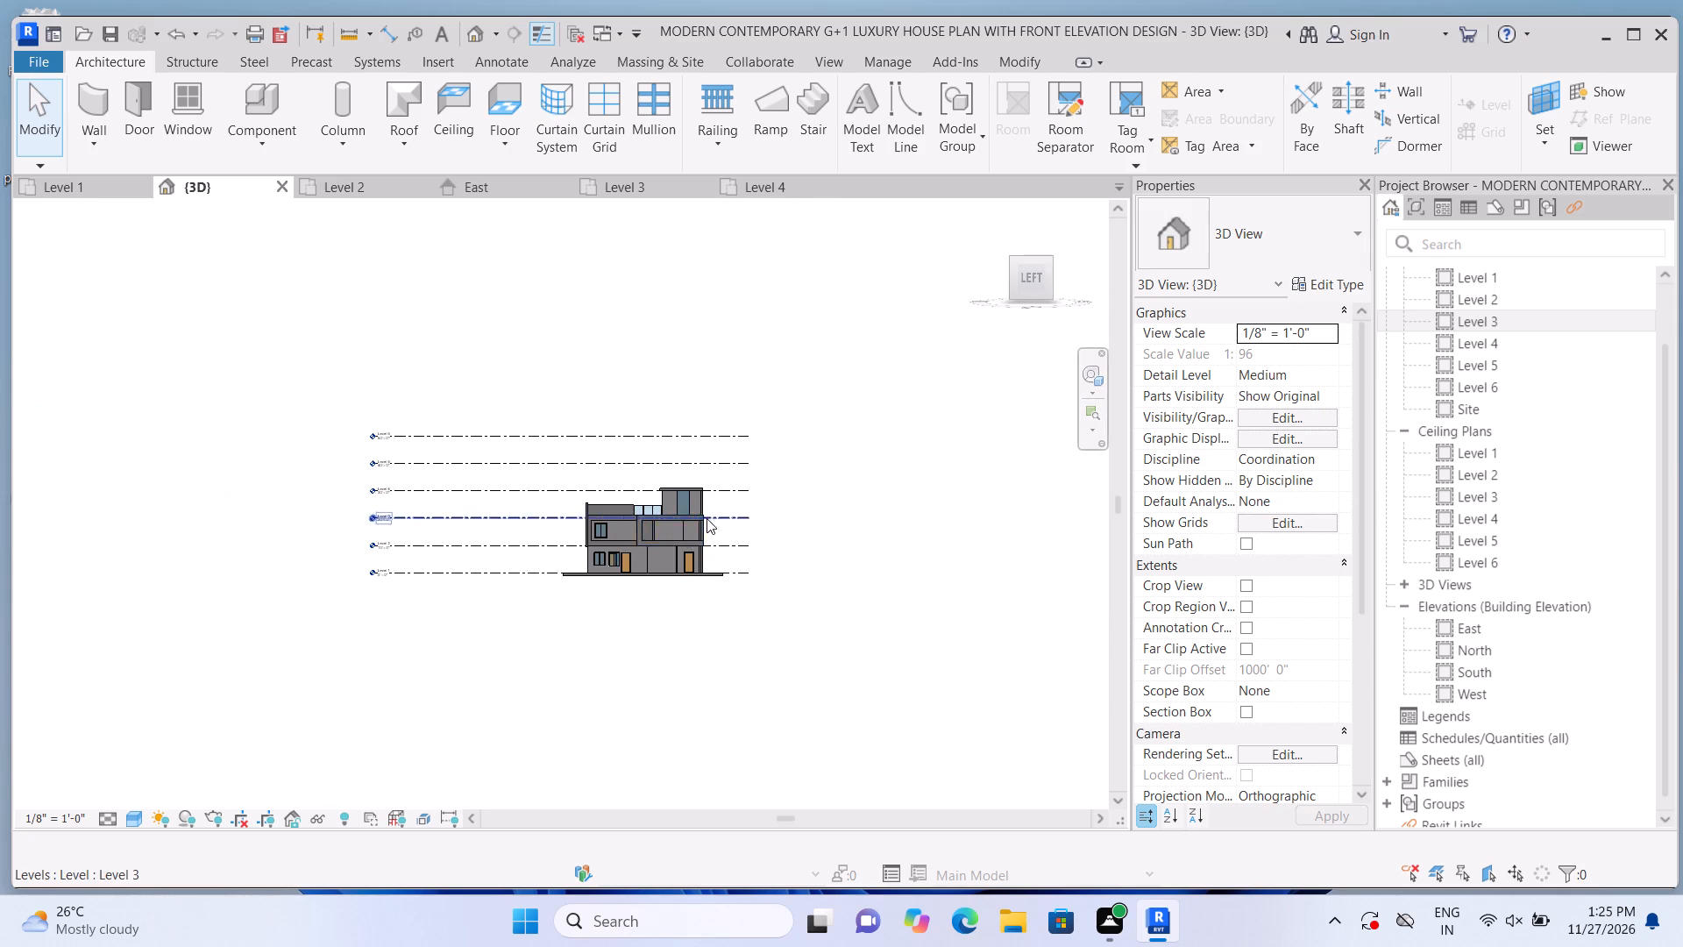
scroll(330, 591, "up", 2)
scroll(791, 451, "up", 2)
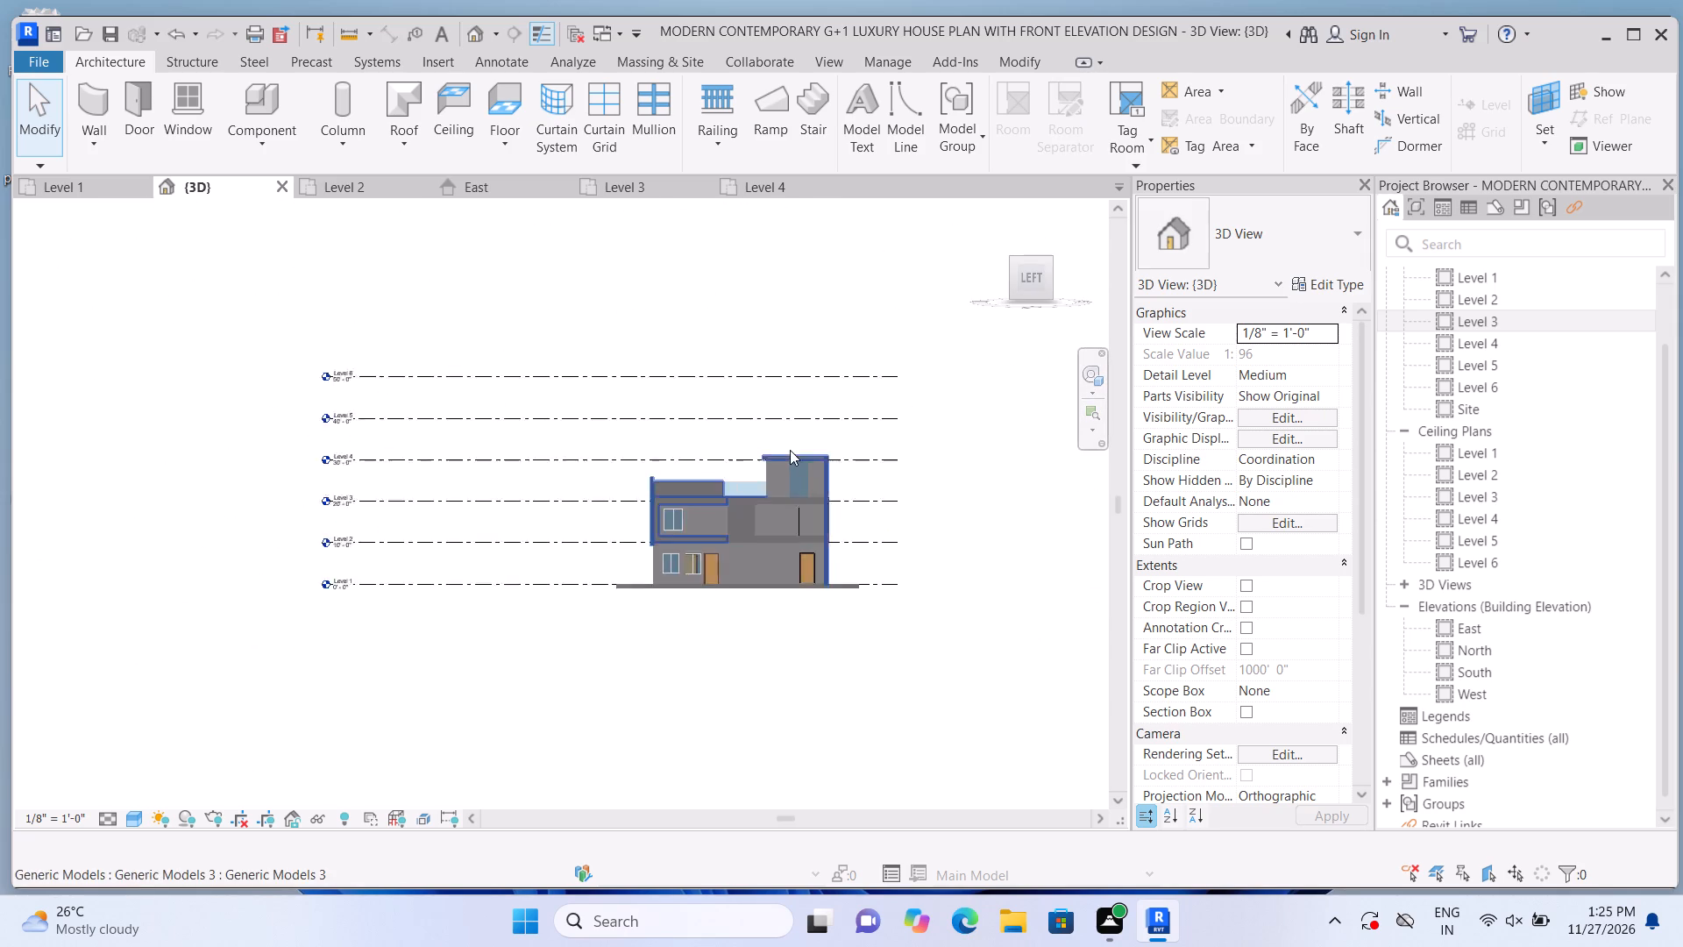
scroll(790, 450, "up", 12)
double_click(818, 517)
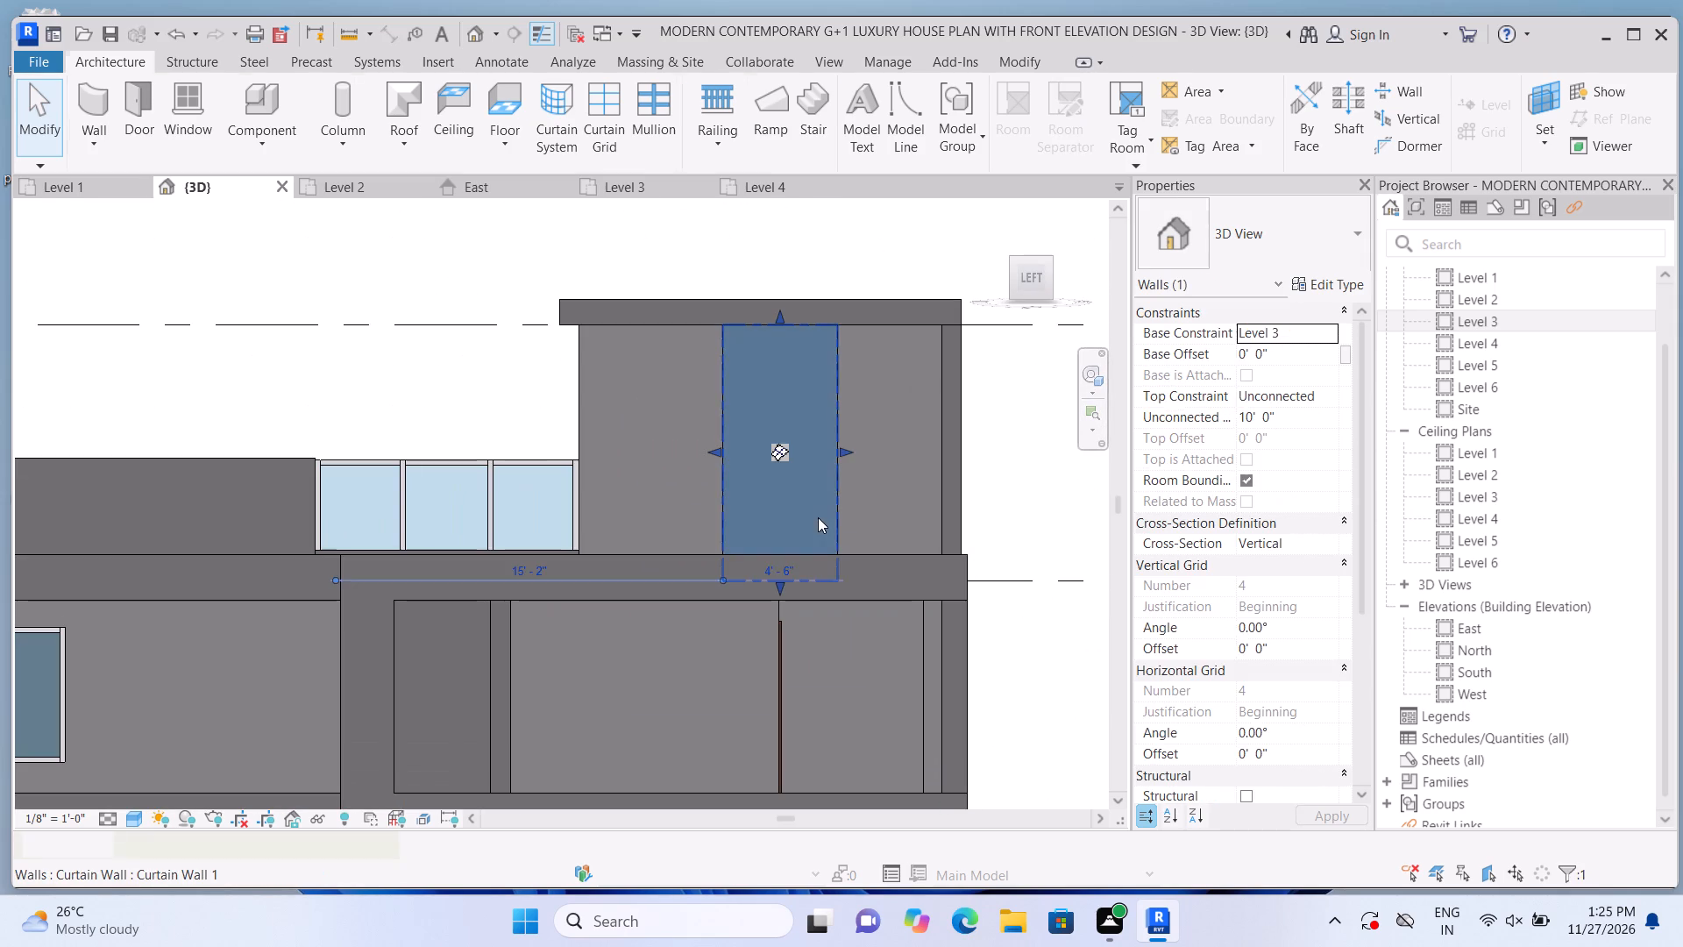
scroll(814, 556, "up", 2)
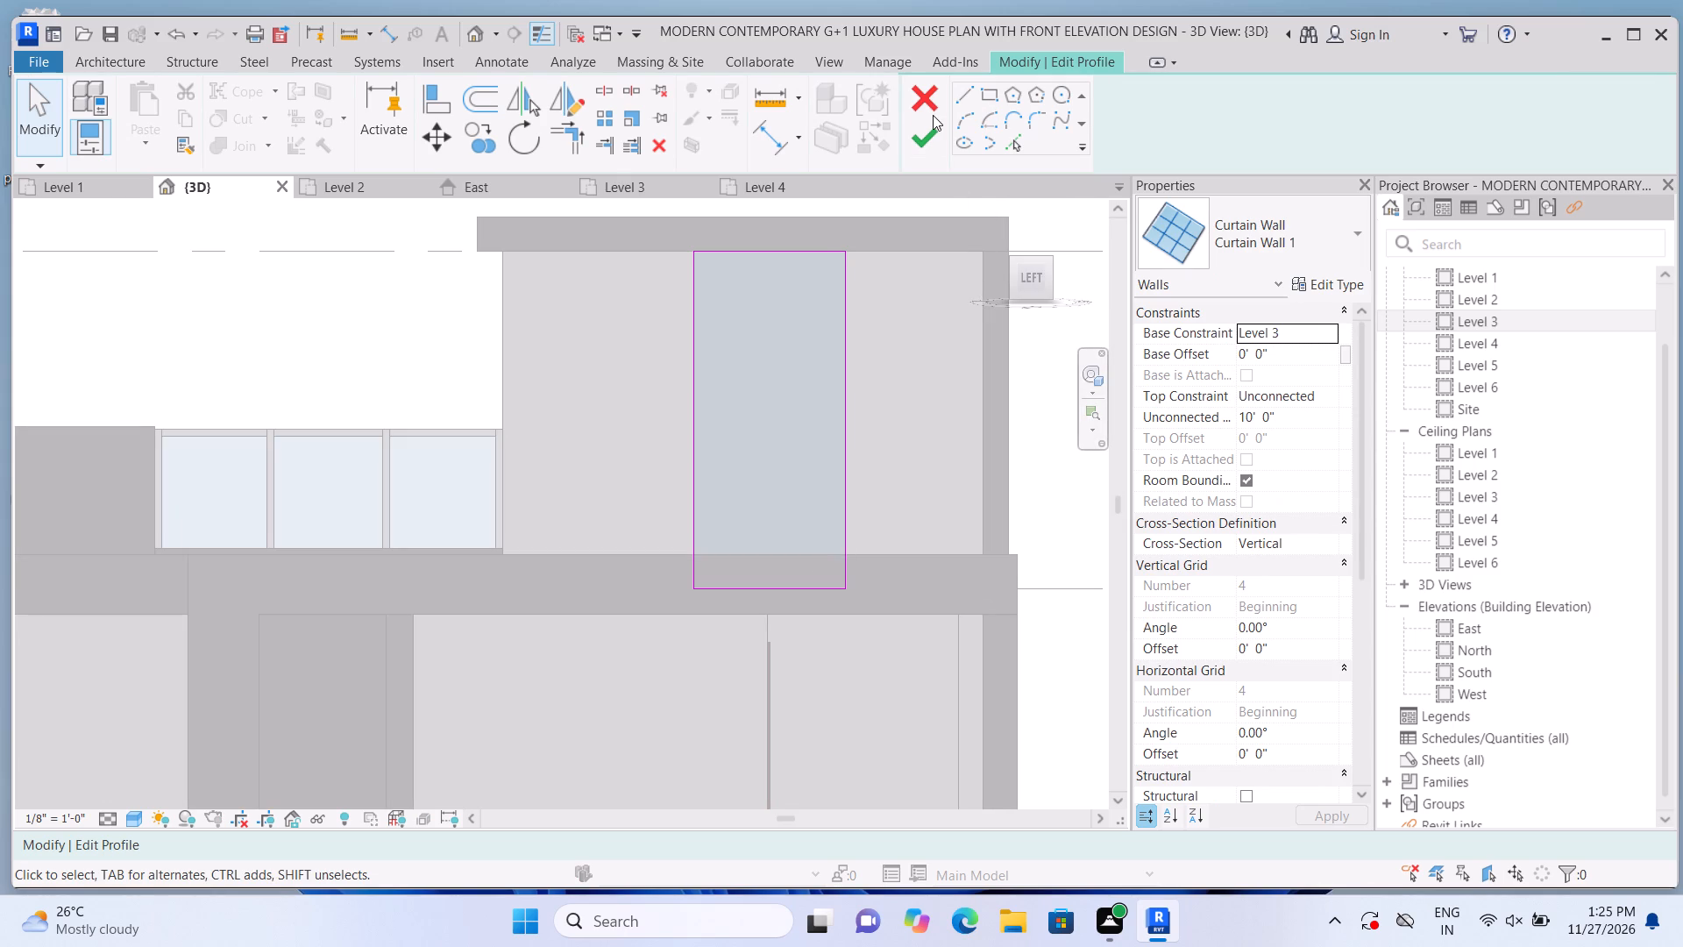
left_click(933, 132)
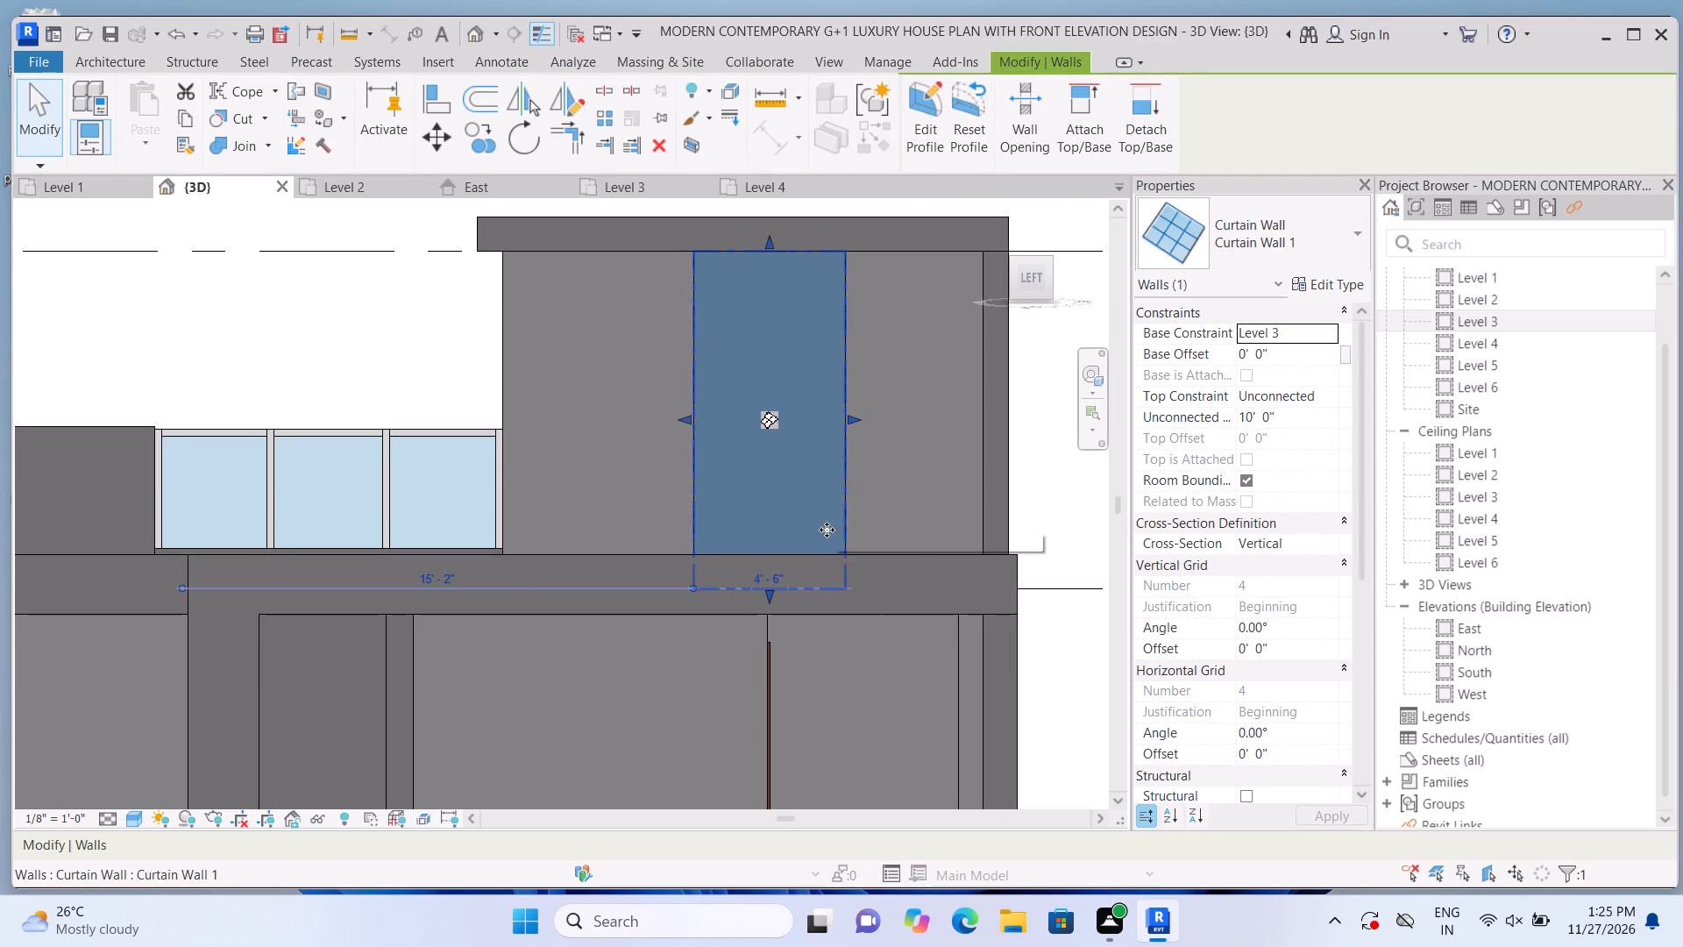
left_click_drag(770, 595, 774, 576)
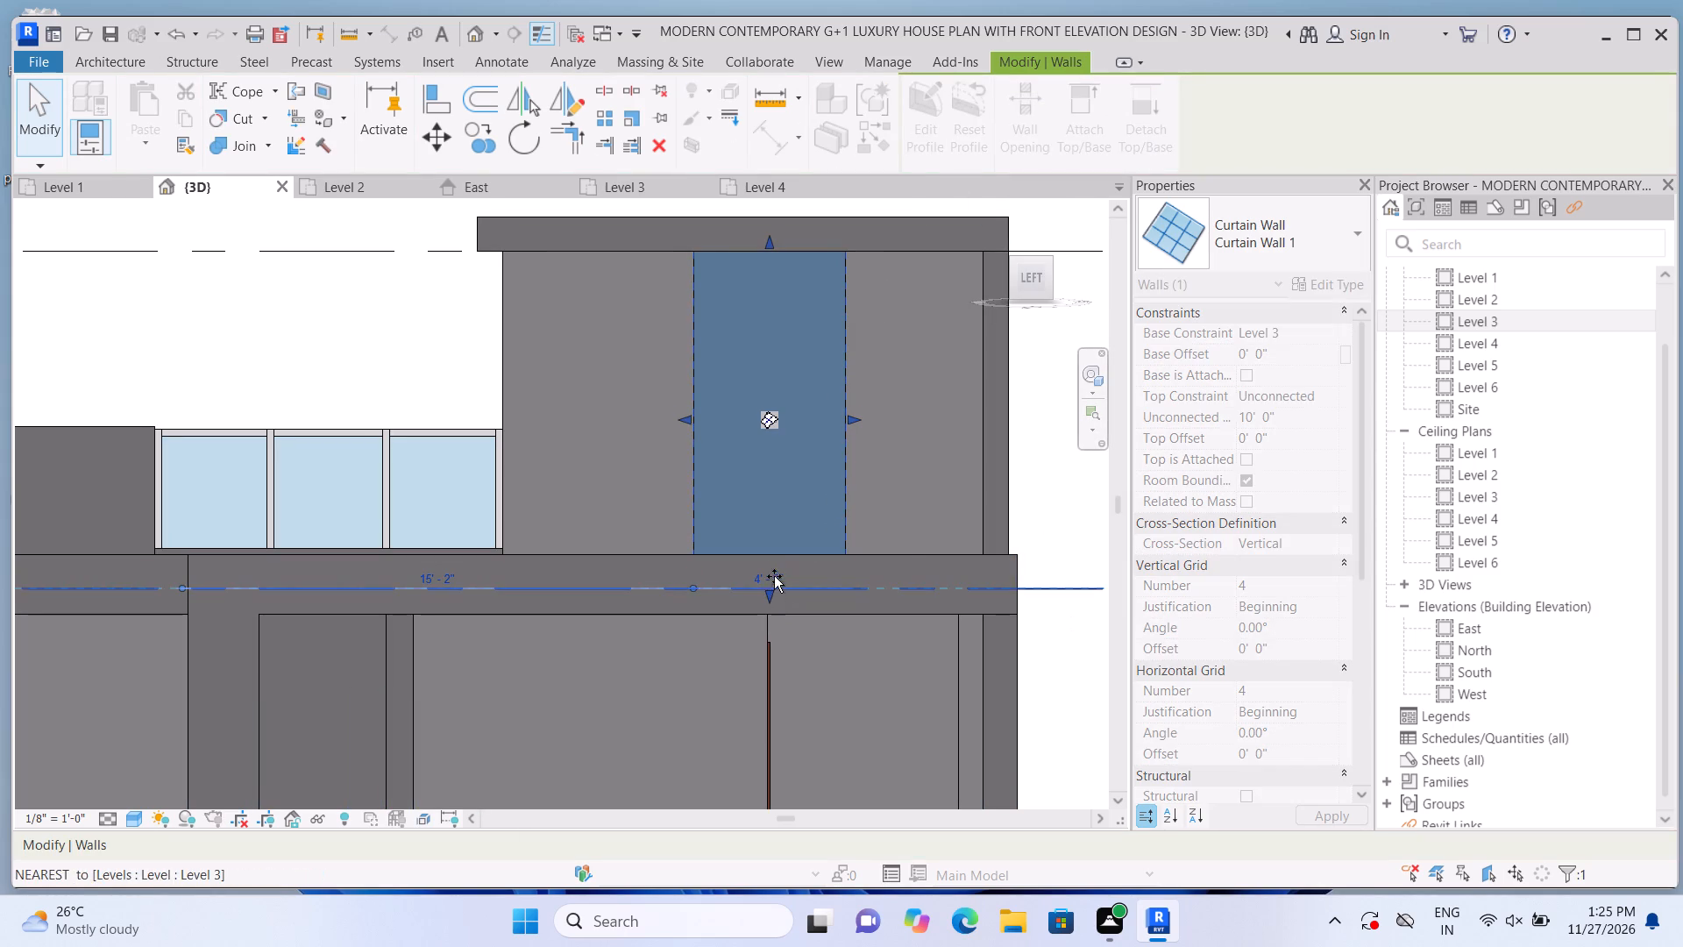
left_click_drag(774, 576, 785, 520)
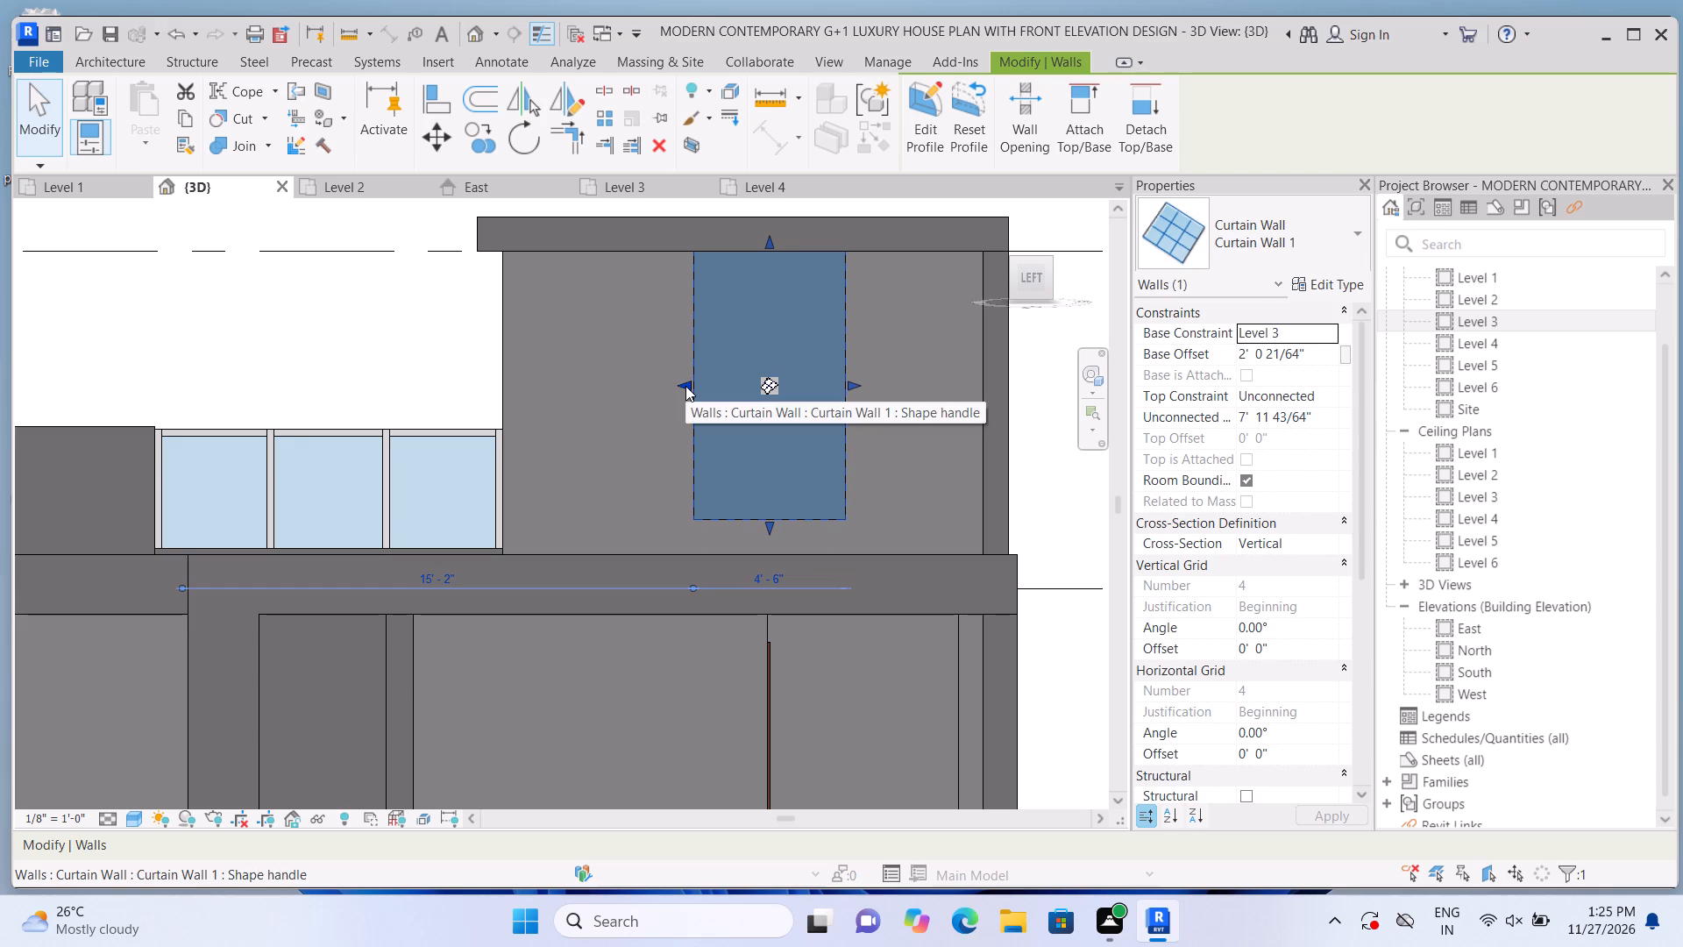
Widen the curtain wall toward the glass railing to about 7'-8" and lower its top edge for a height of about 6'-5 1/2".
left_click_drag(685, 386, 588, 394)
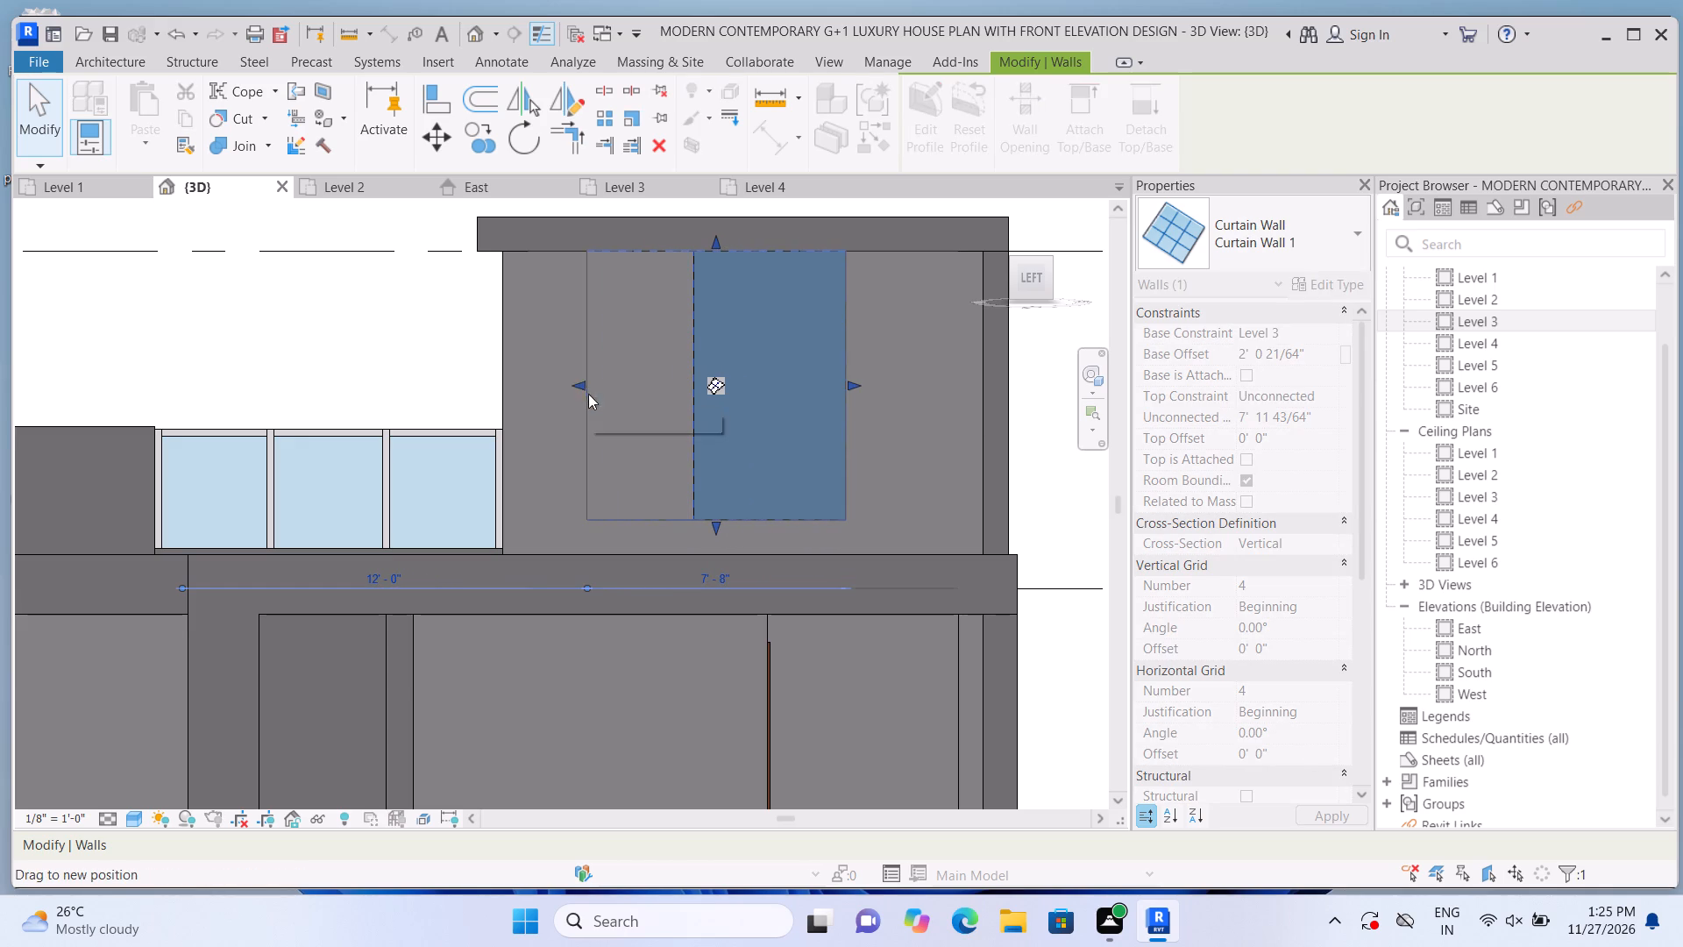
scroll(609, 414, "down", 3)
left_click_drag(674, 290, 674, 338)
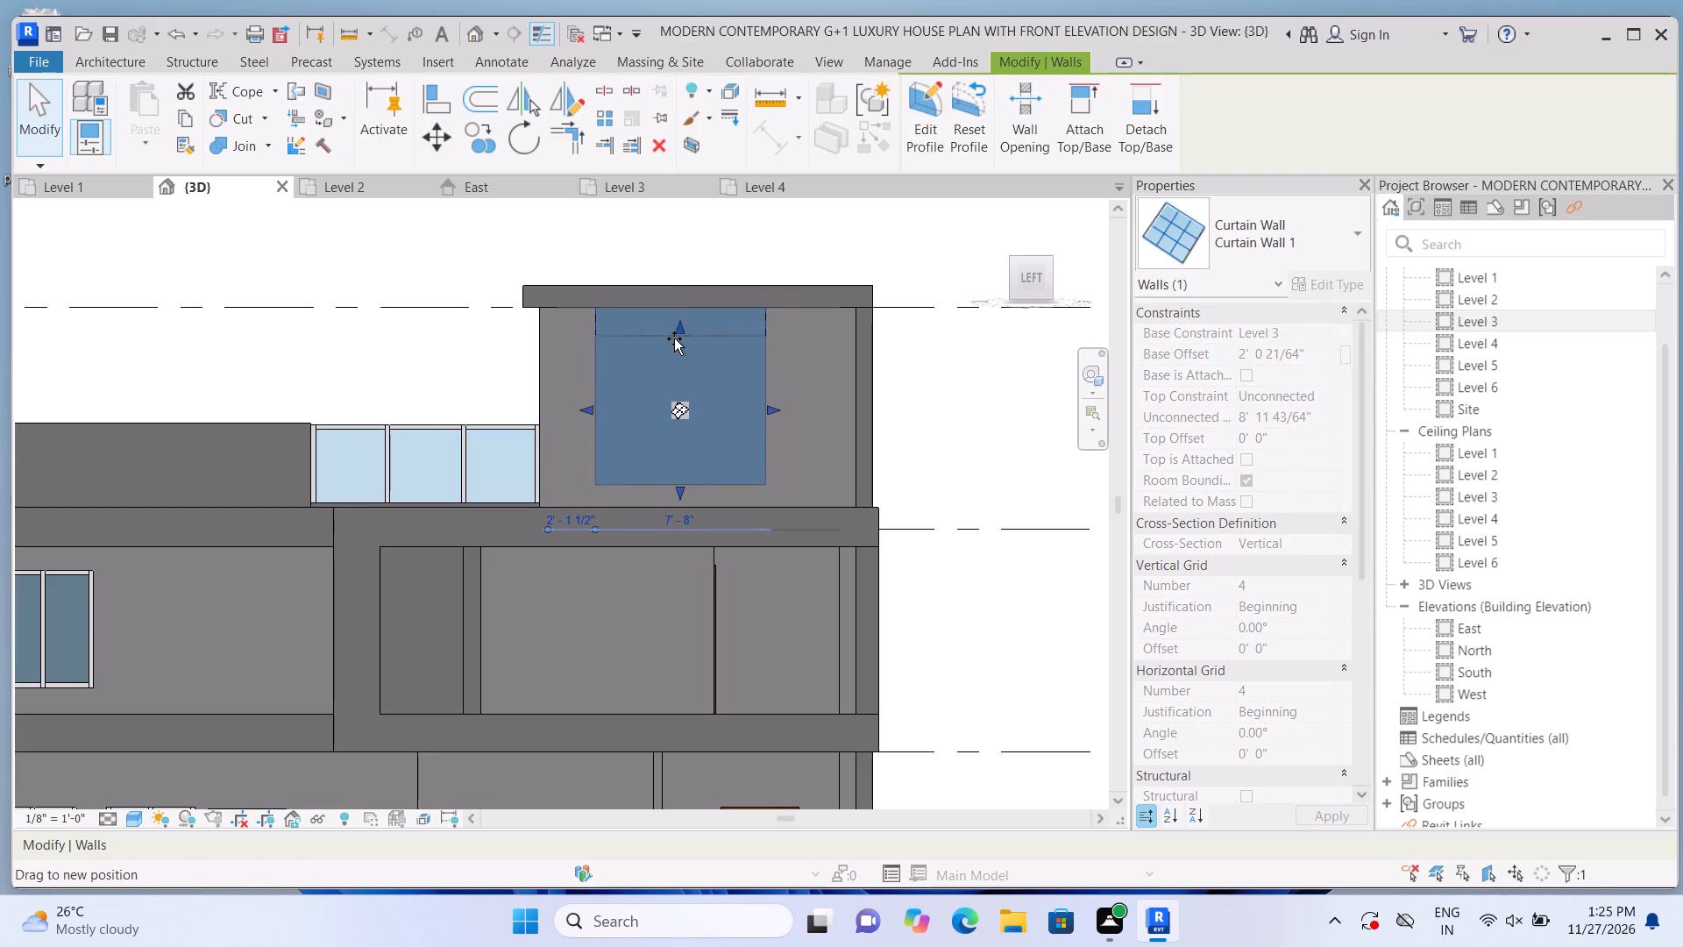
left_click_drag(674, 338, 674, 341)
left_click(674, 341)
left_click(674, 341)
double_click(1005, 427)
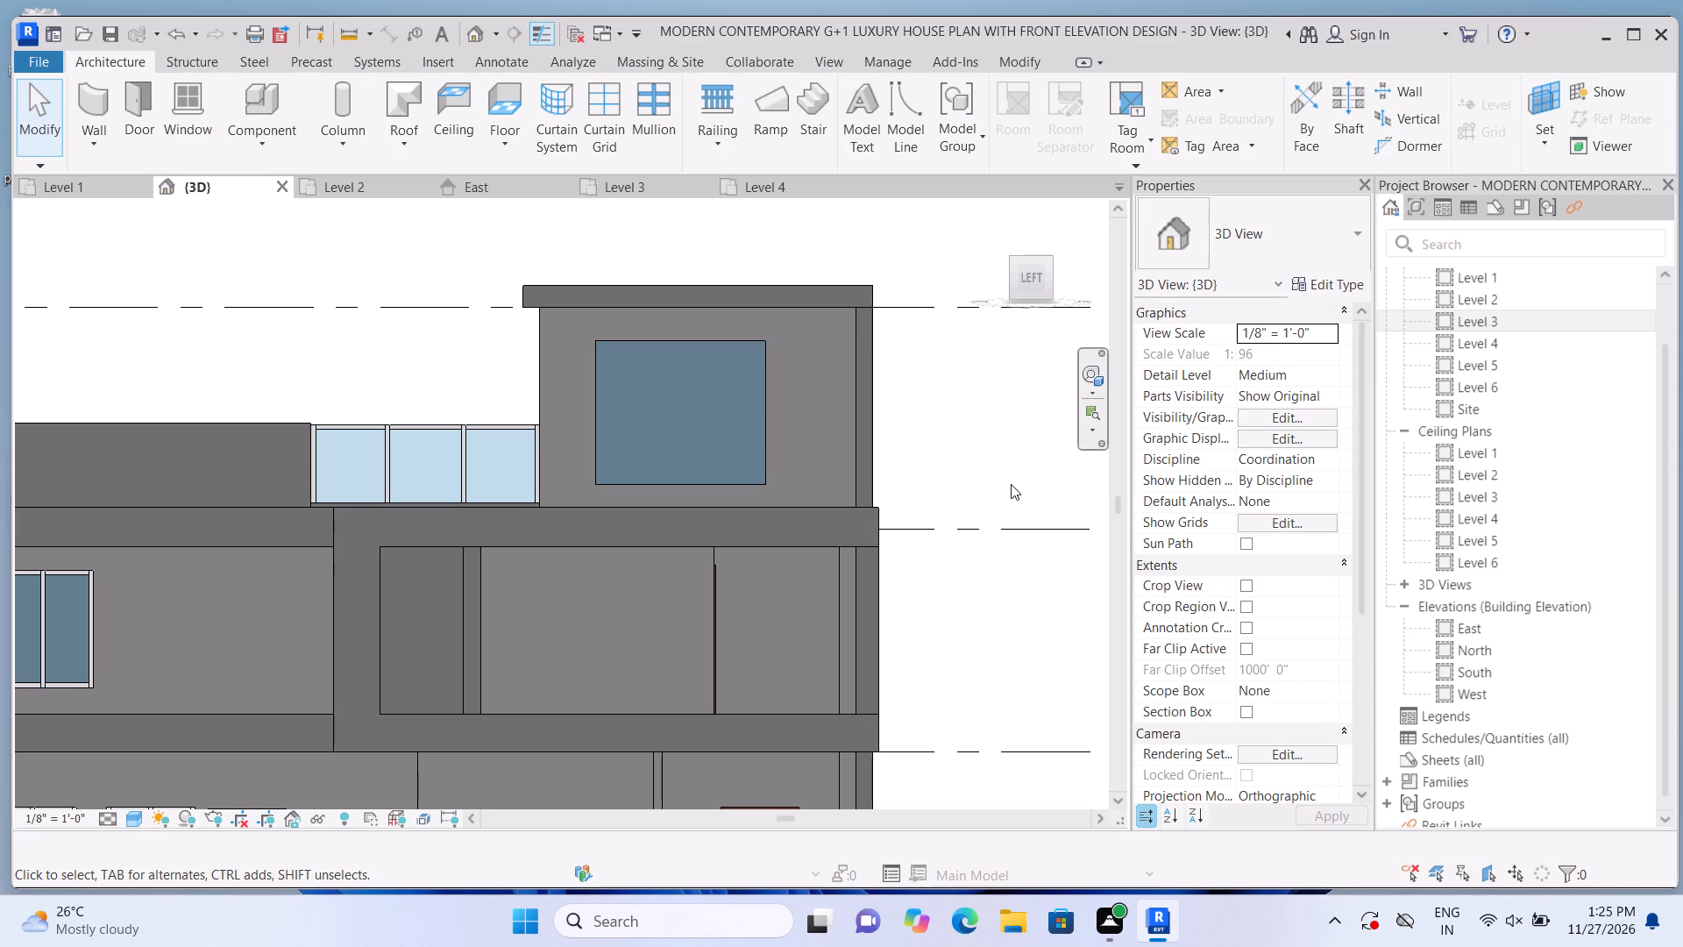
Adjust both side edges of the top-floor curtain wall to make it 8'-0" wide.
left_click(755, 402)
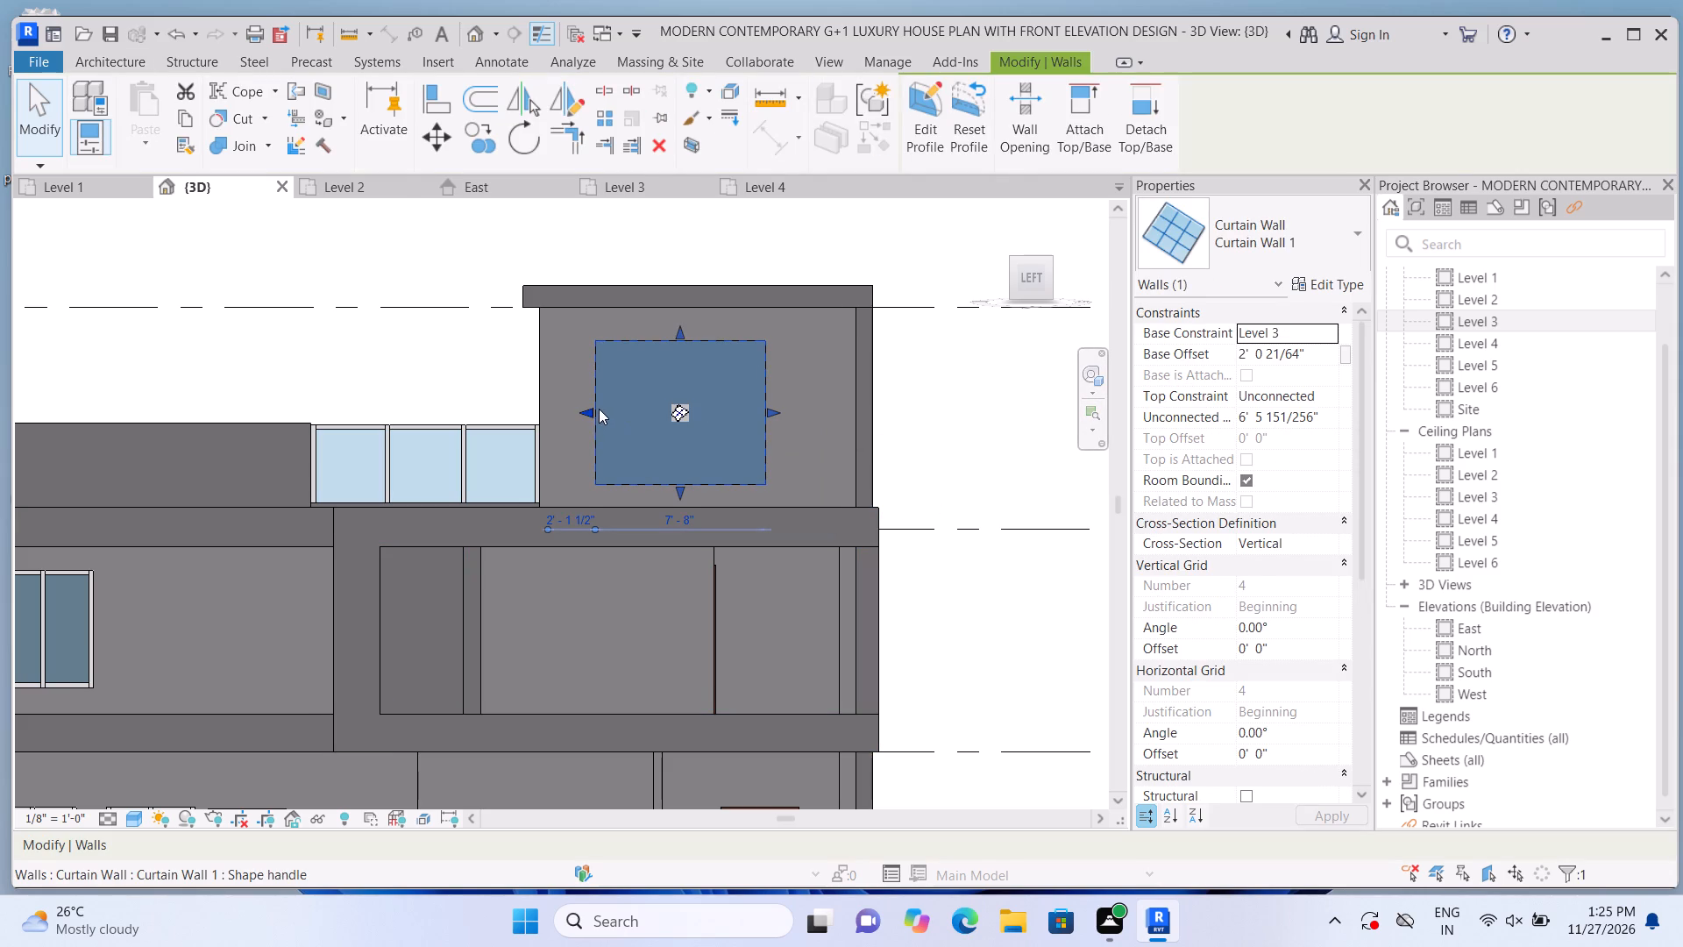
left_click(591, 408)
left_click(773, 410)
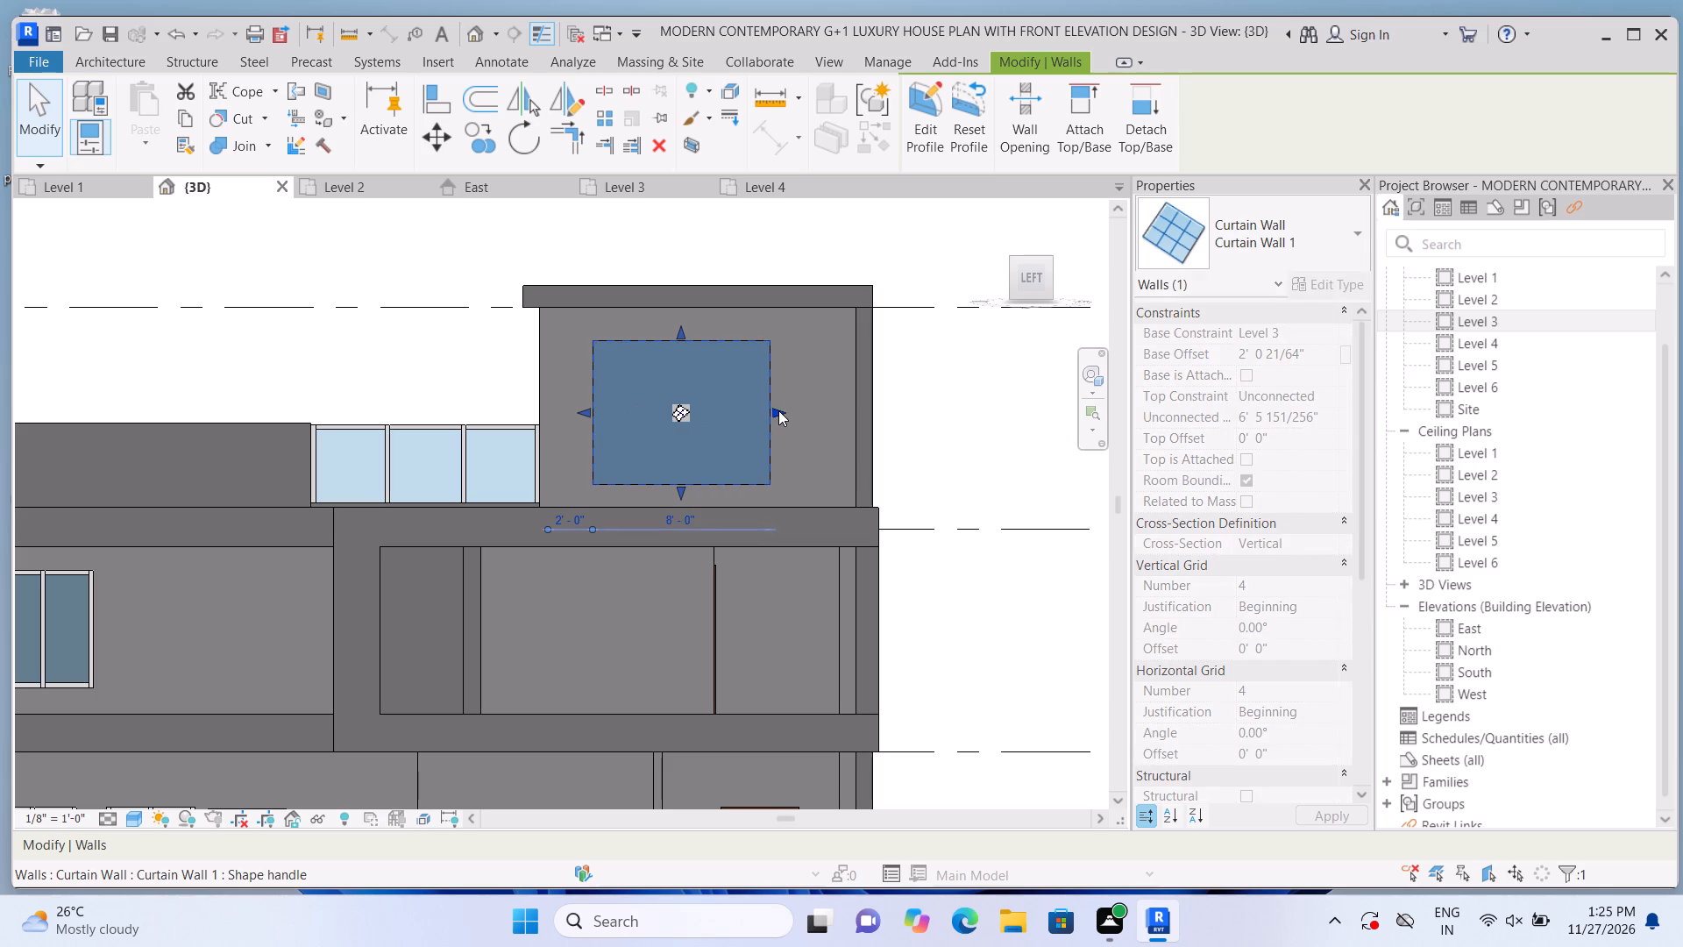
left_click(963, 419)
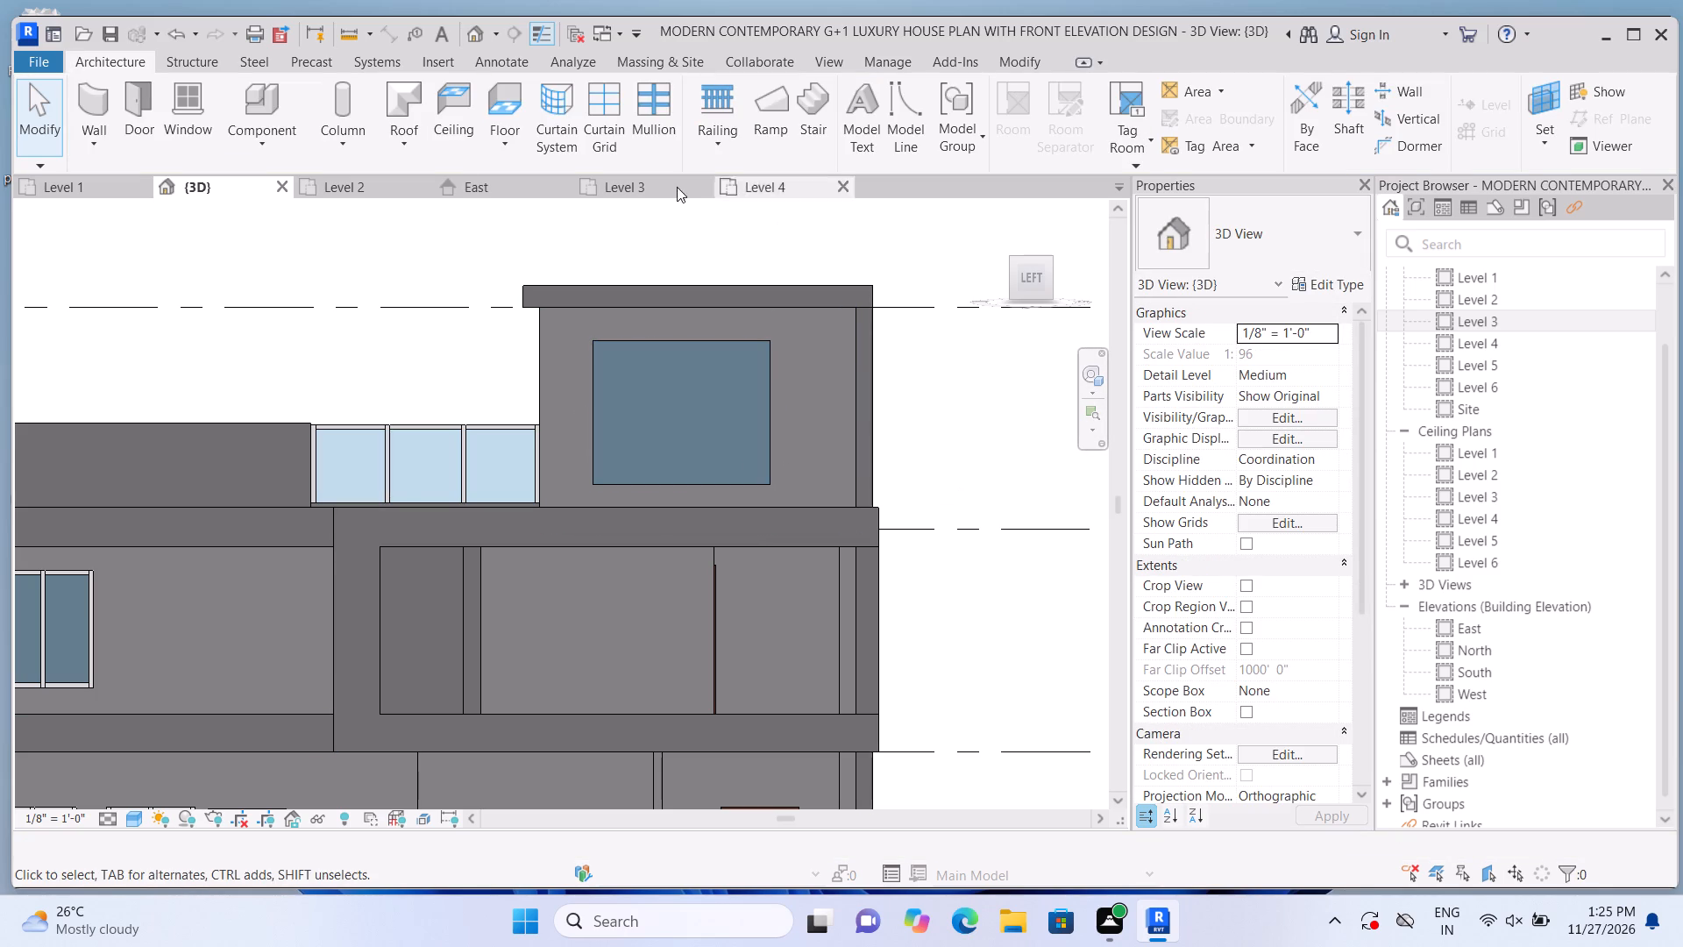
Add a vertical curtain grid line dividing the top-floor curtain wall into two 4'-0" panels.
left_click(614, 125)
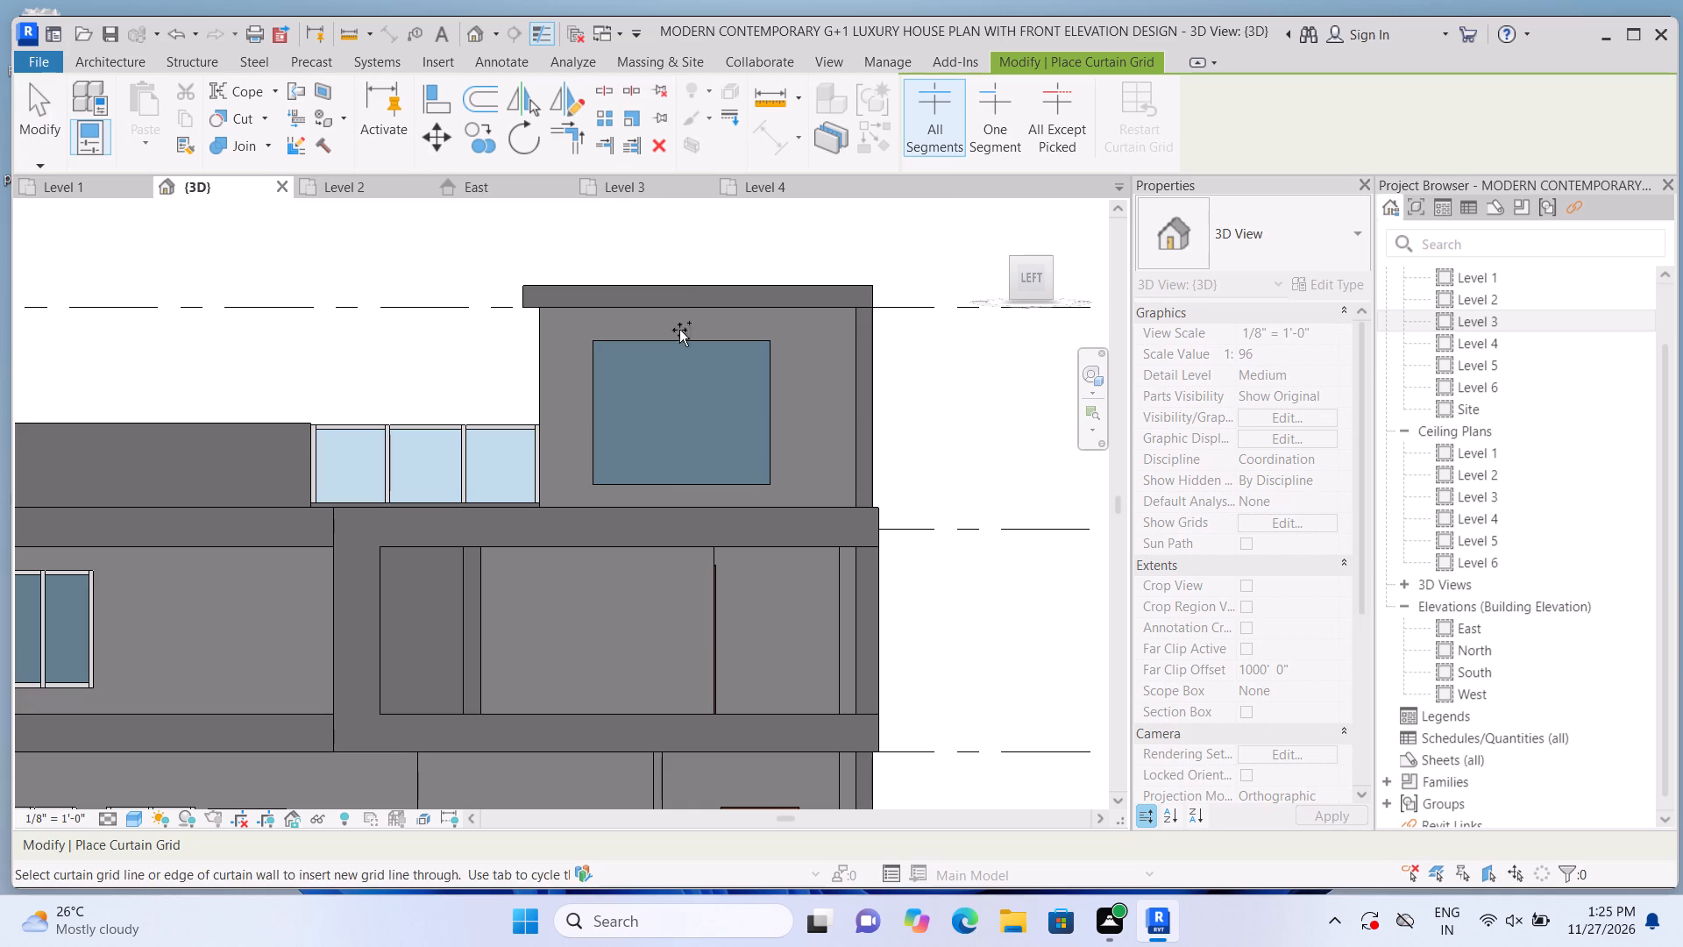
left_click(678, 352)
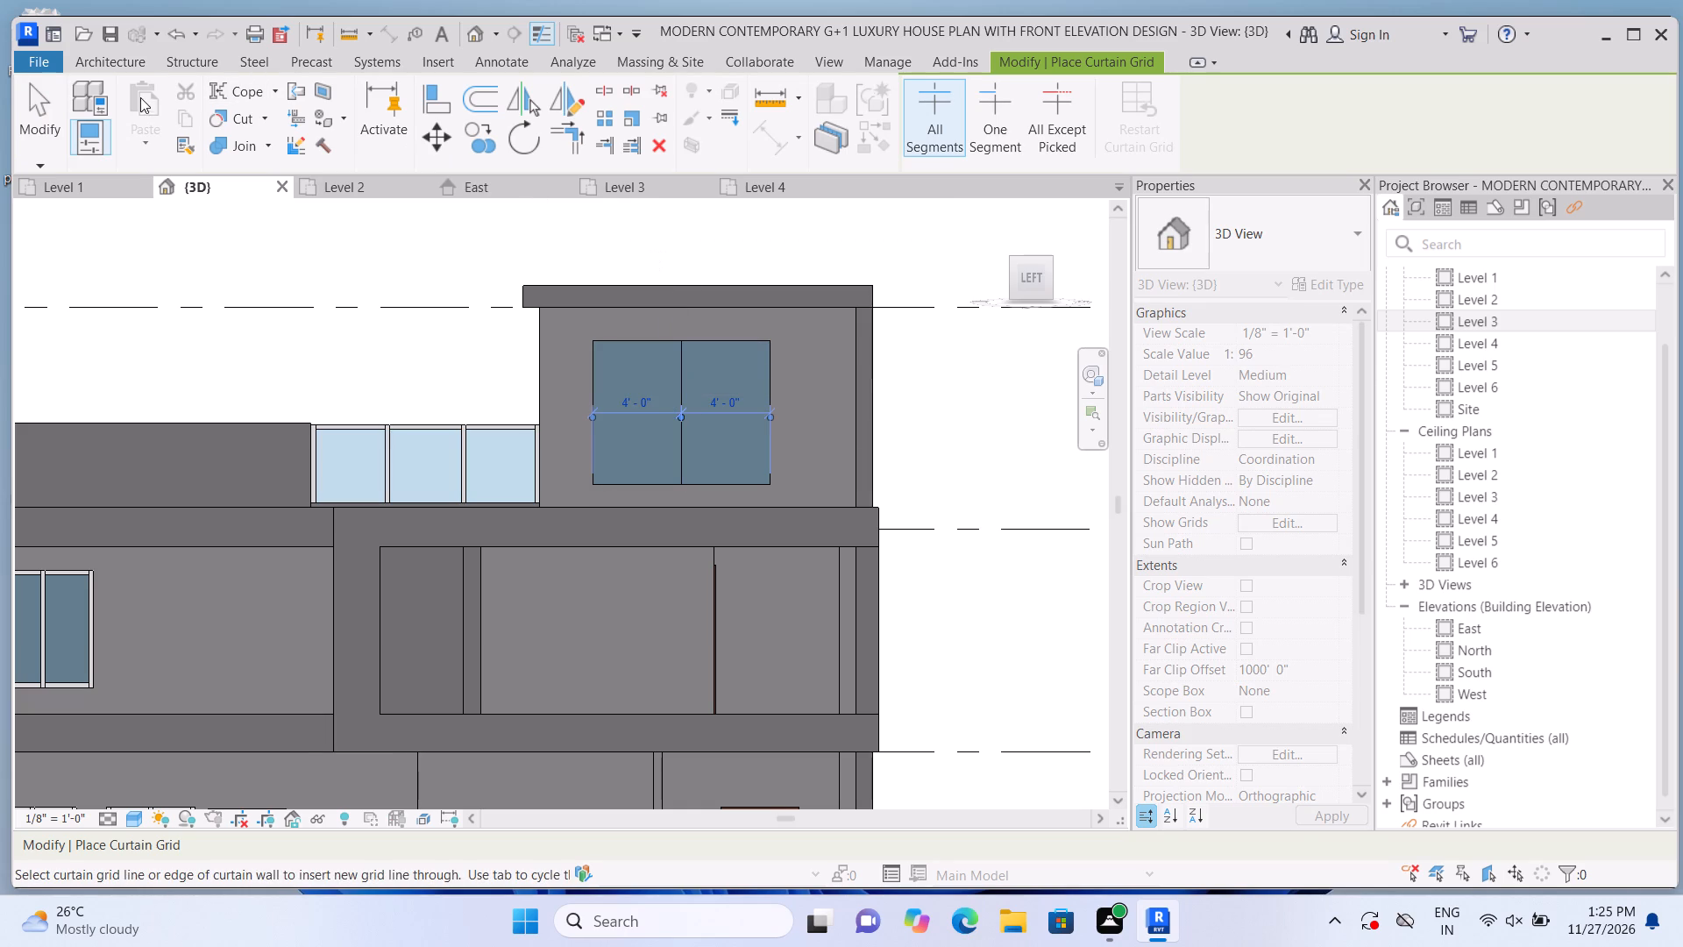
Place 2.5" x 5" rectangular mullions on the centre grid line and all four edges of the top-floor curtain wall.
left_click(139, 67)
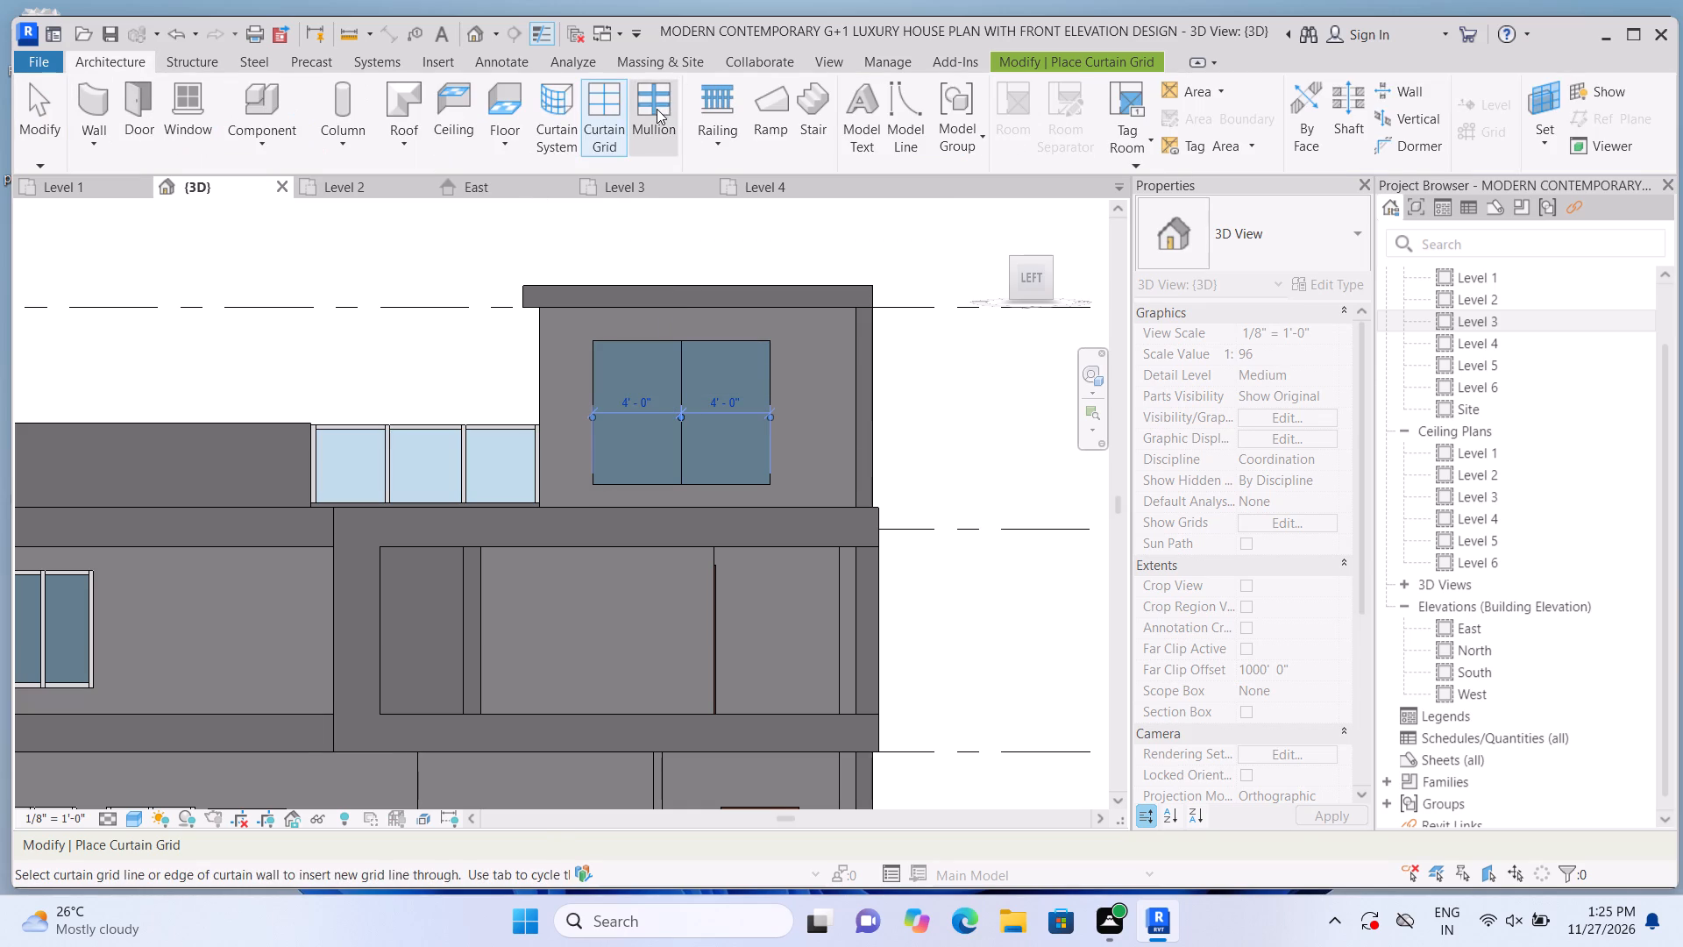
left_click(657, 109)
left_click(677, 342)
left_click(687, 382)
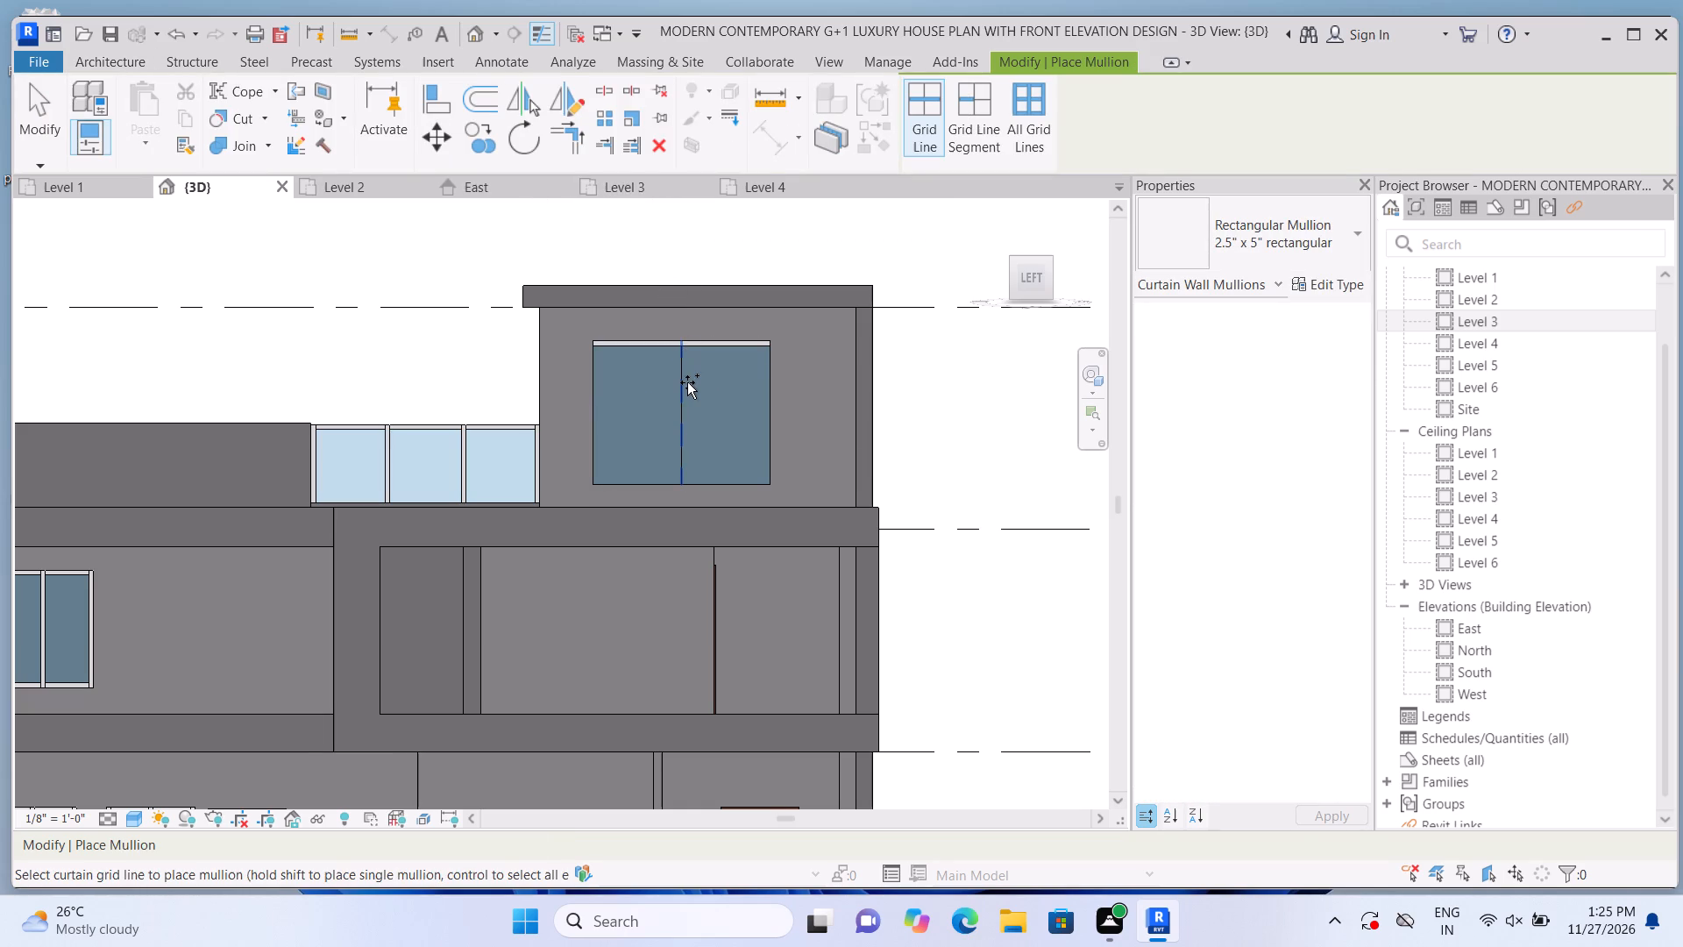
left_click(597, 412)
left_click(639, 473)
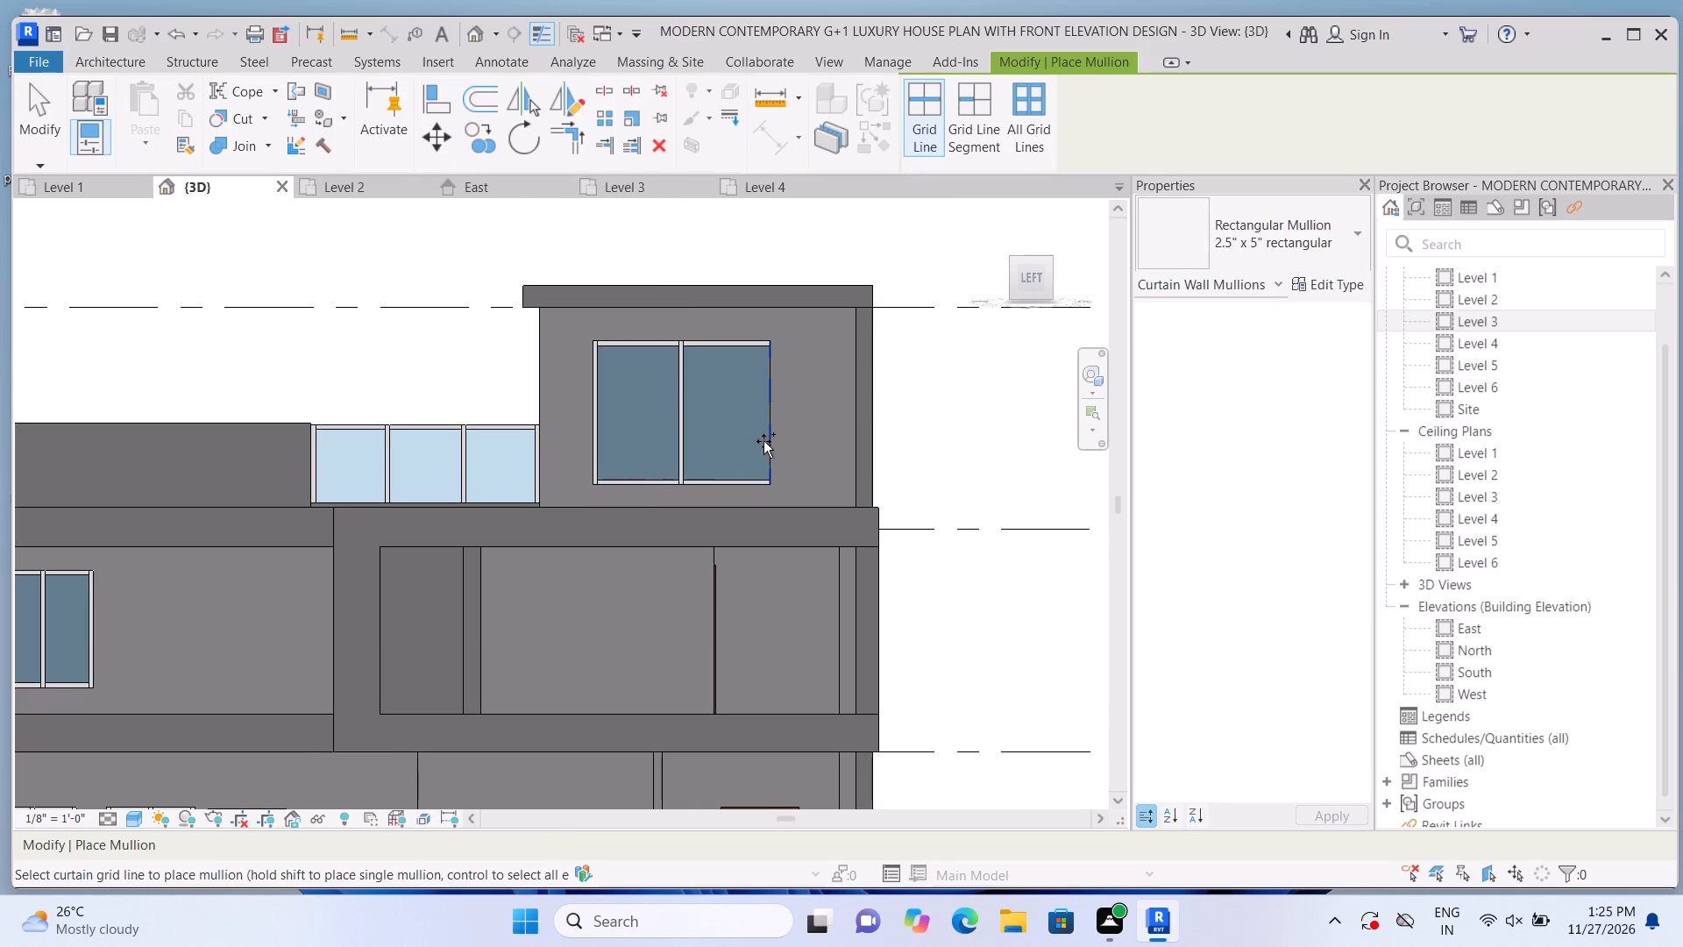
left_click(764, 441)
key("Escape")
Examine the house's front and side facades in 3D from several angles, including the top-floor window.
scroll(460, 270, "down", 1)
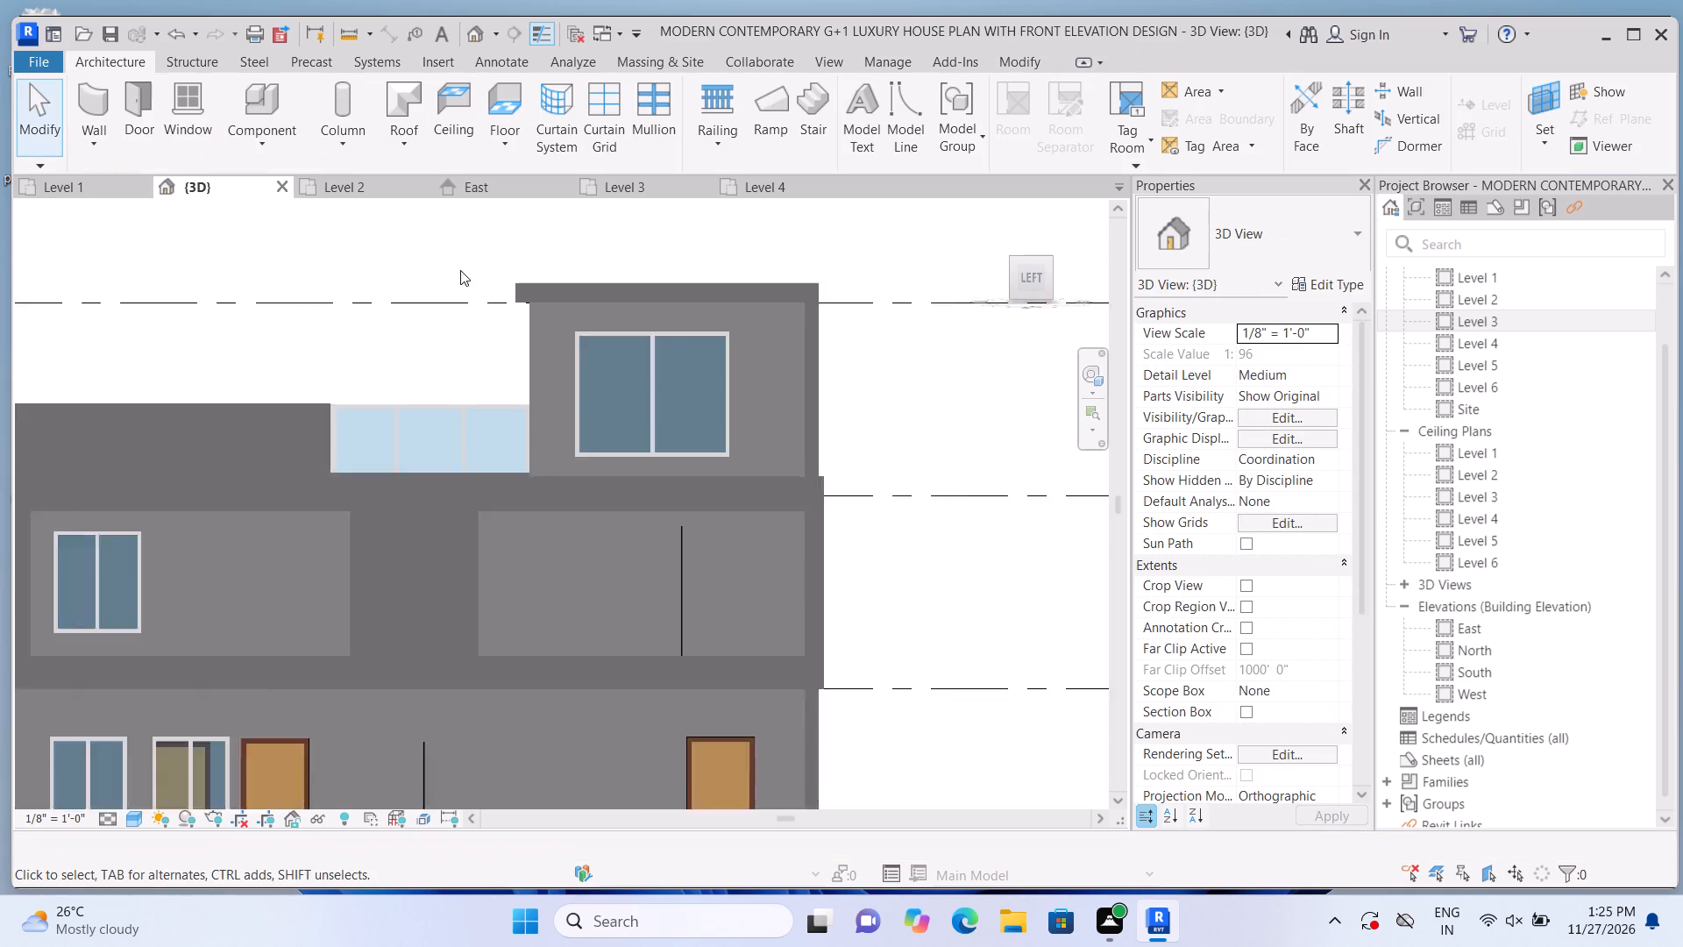
scroll(460, 270, "down", 2)
middle_click_drag(452, 277, 352, 307, "shift")
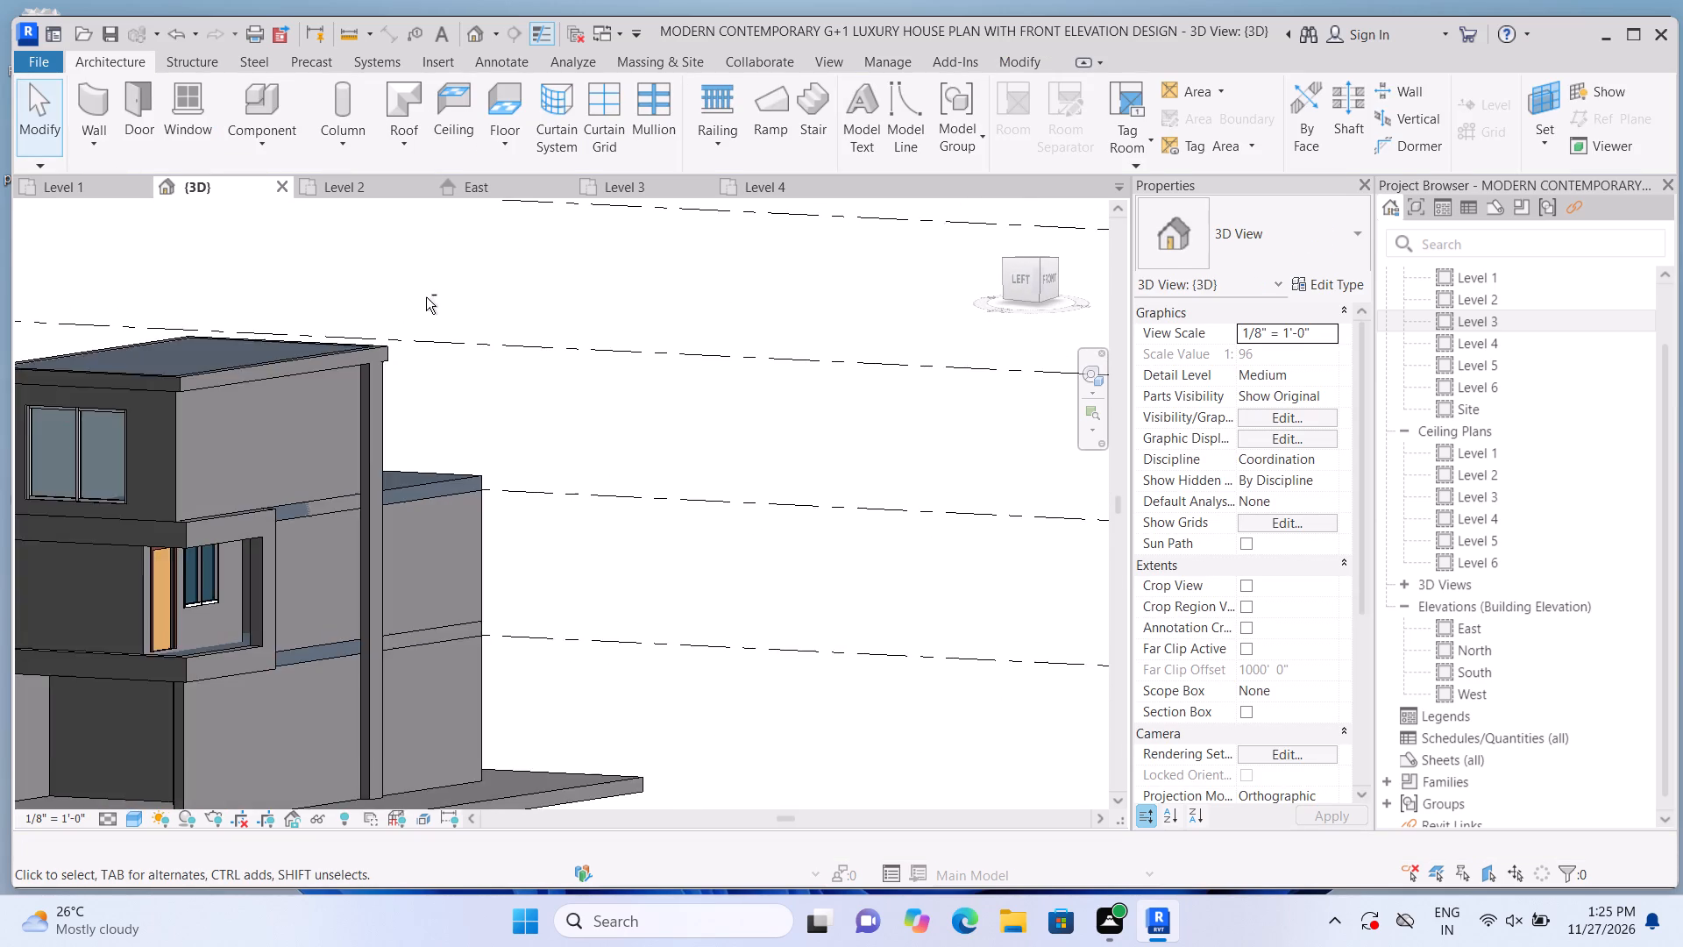
scroll(660, 318, "down", 2)
scroll(788, 330, "down", 3)
scroll(407, 529, "up", 4)
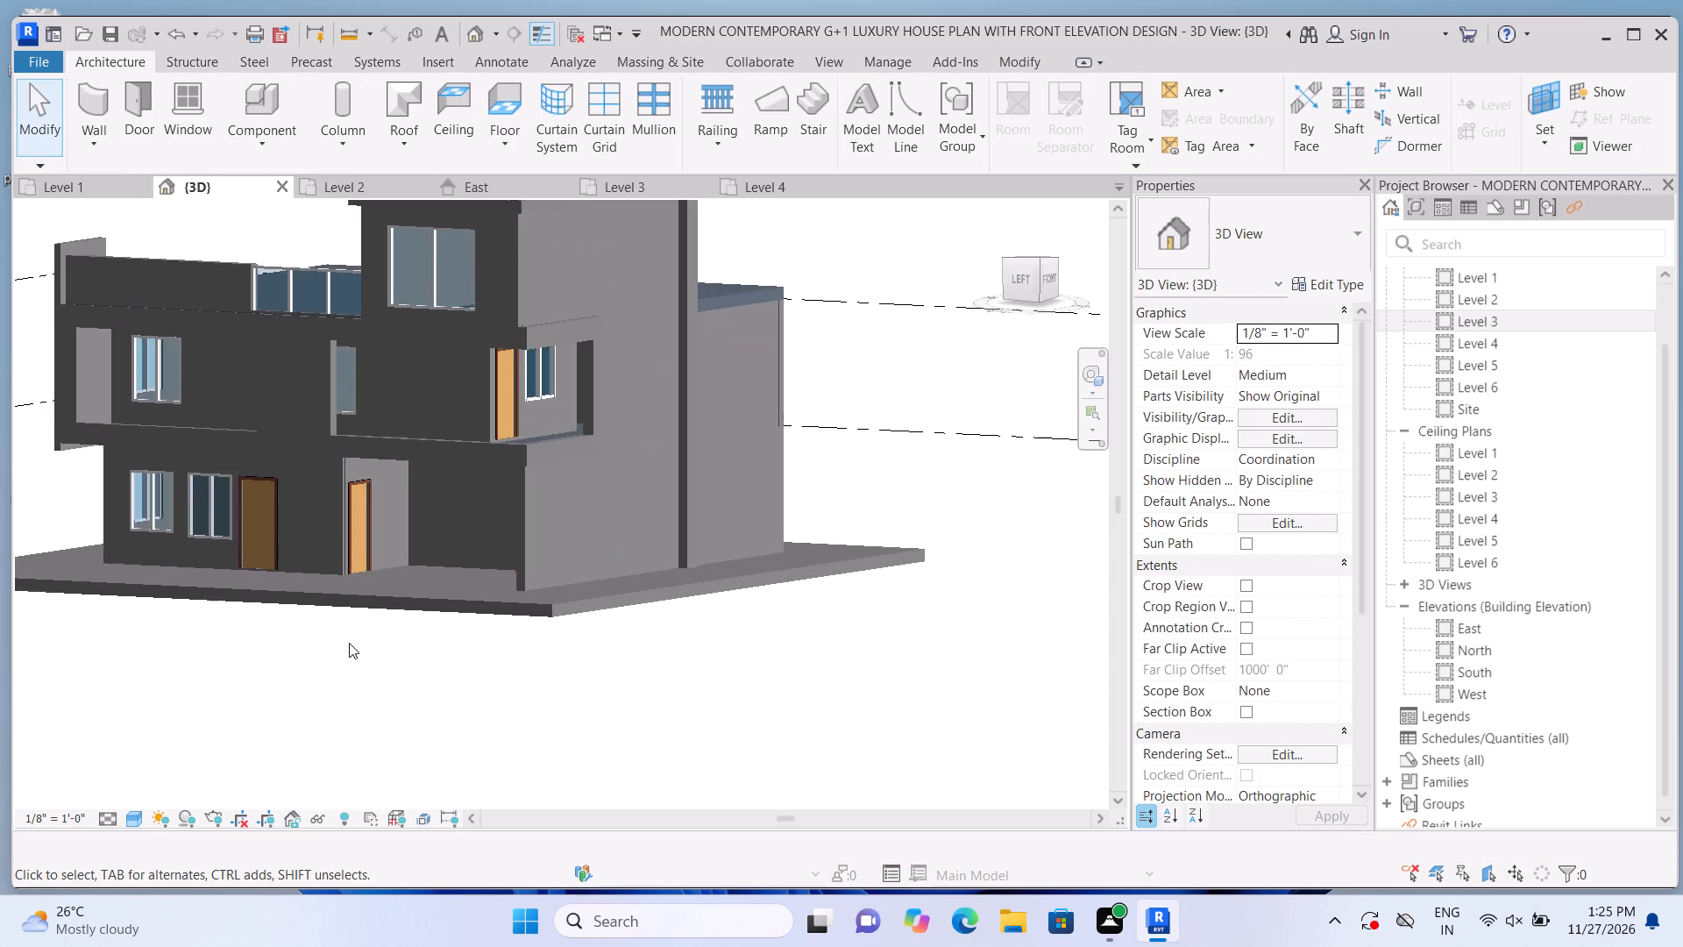
middle_click_drag(333, 651, 323, 662, "shift")
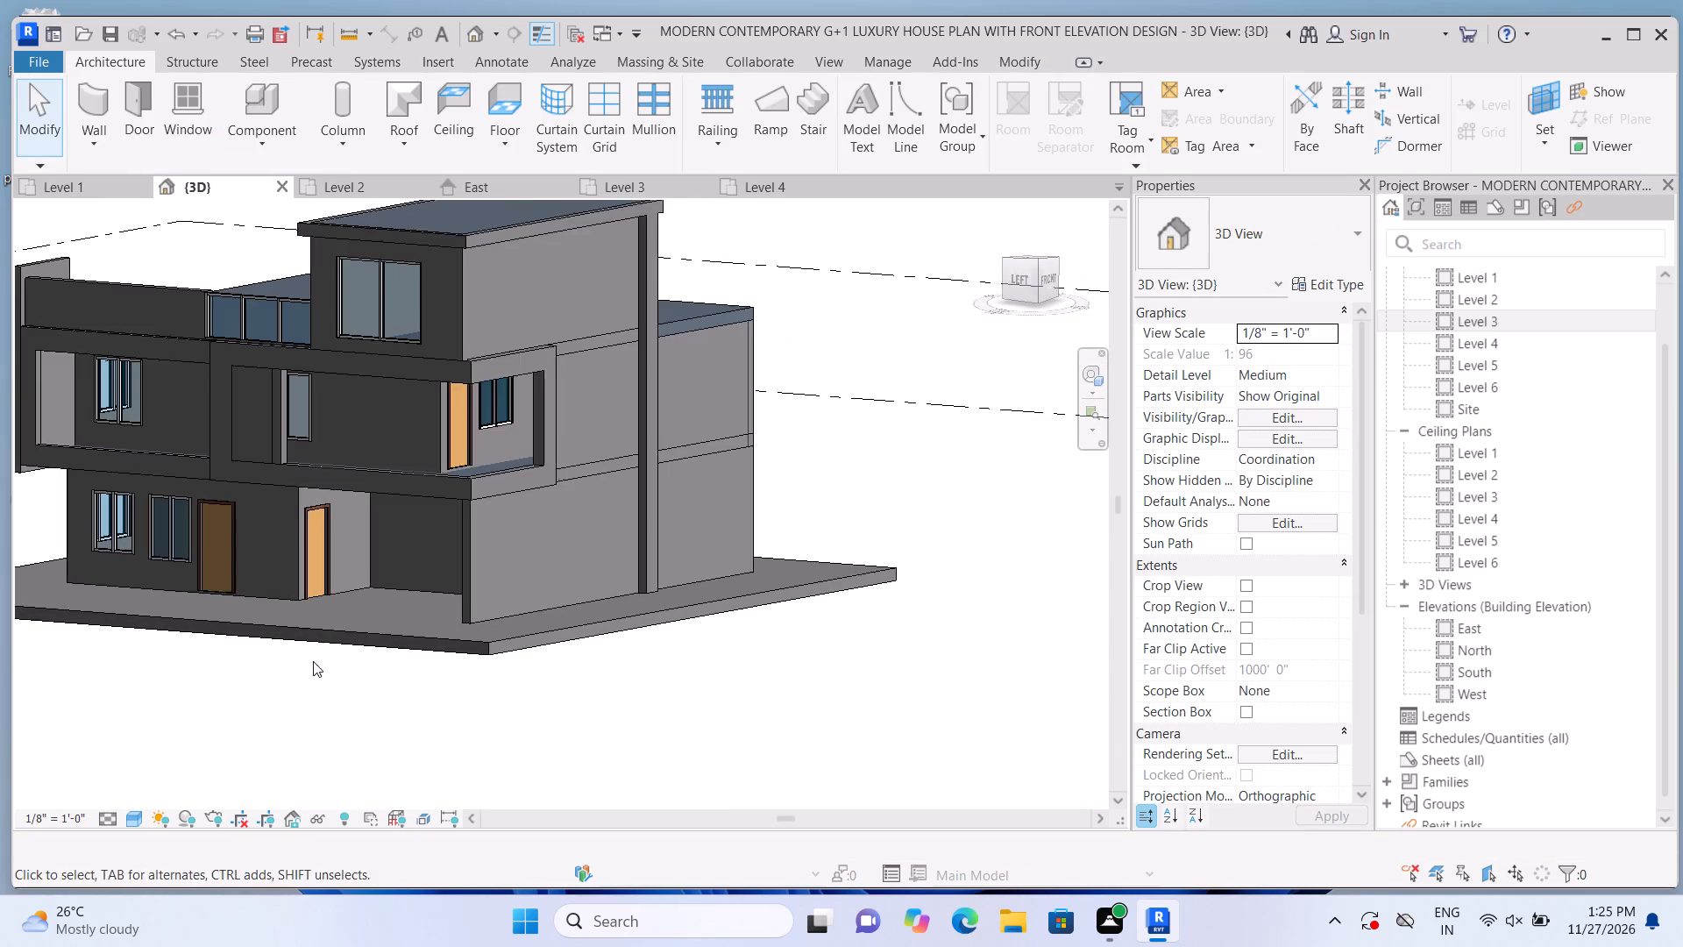
middle_click_drag(311, 662, 415, 688)
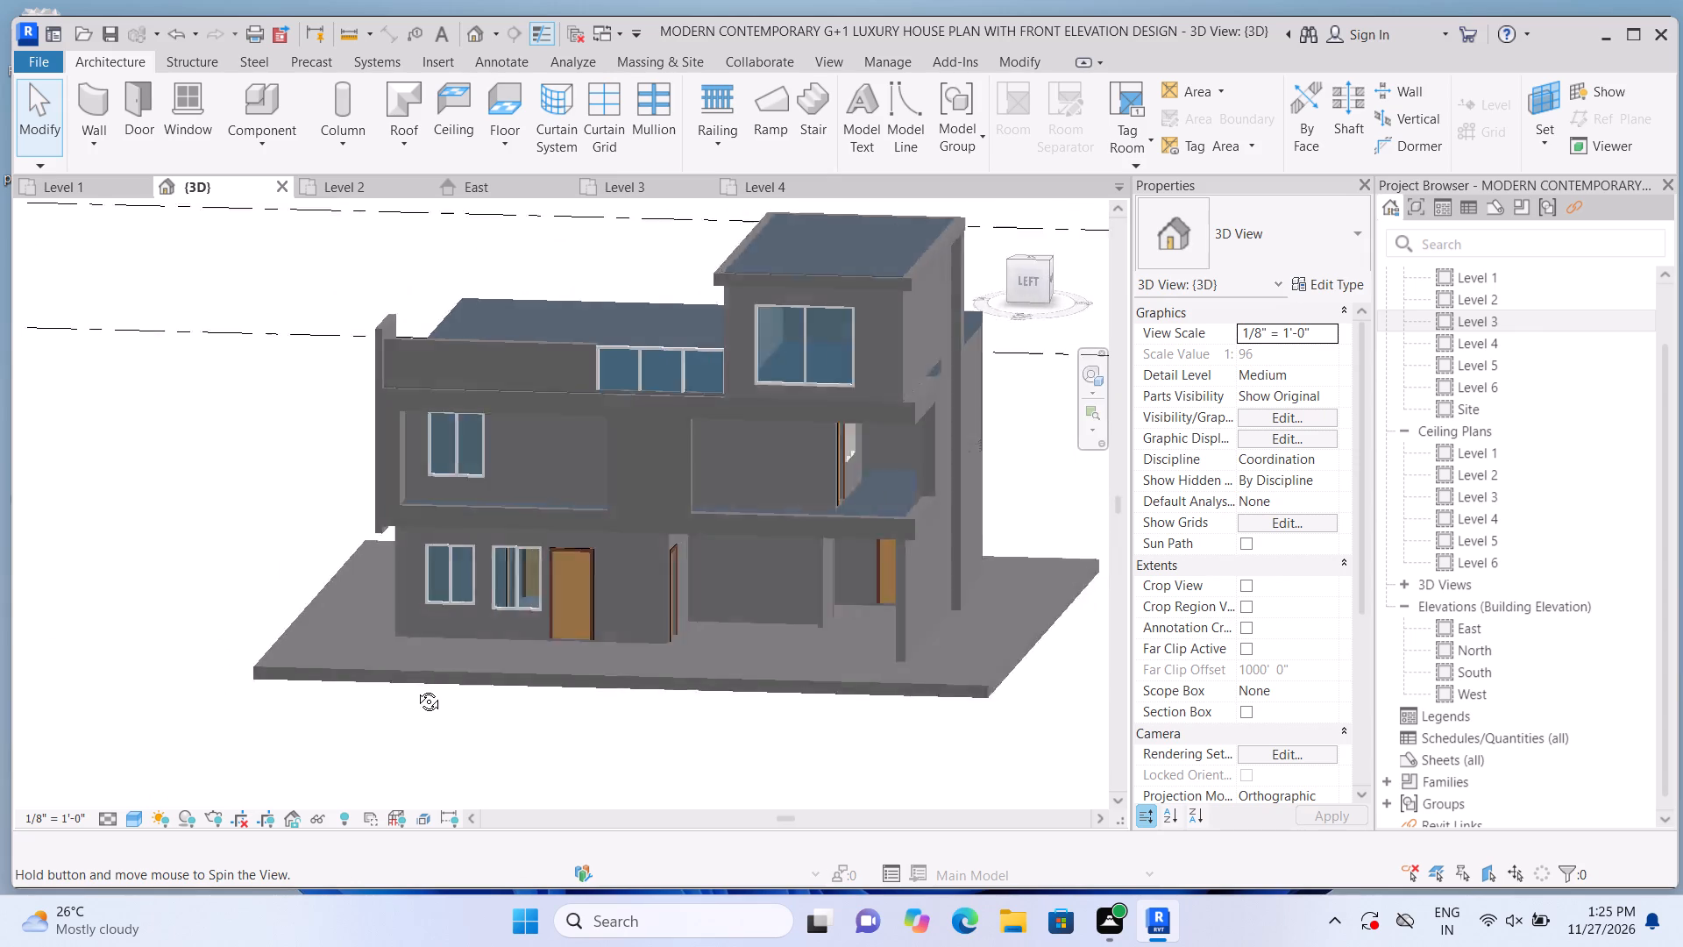
middle_click_drag(415, 688, 371, 676)
scroll(441, 680, "down", 3)
scroll(411, 712, "up", 3)
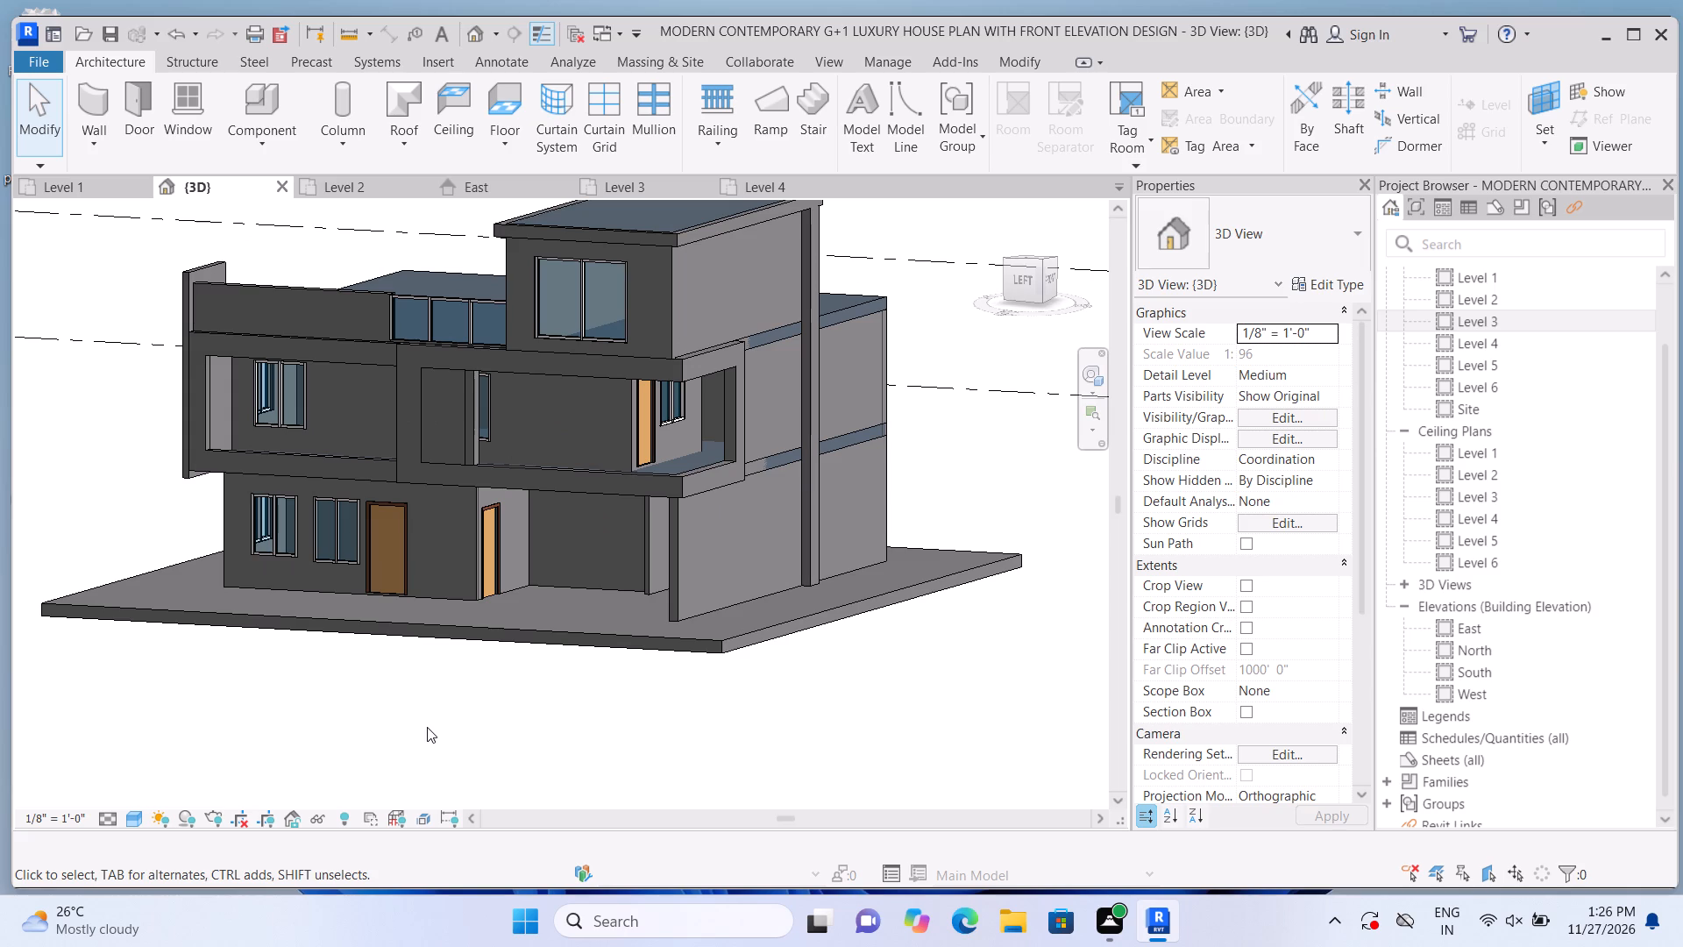
middle_click_drag(438, 720, 377, 722, "shift")
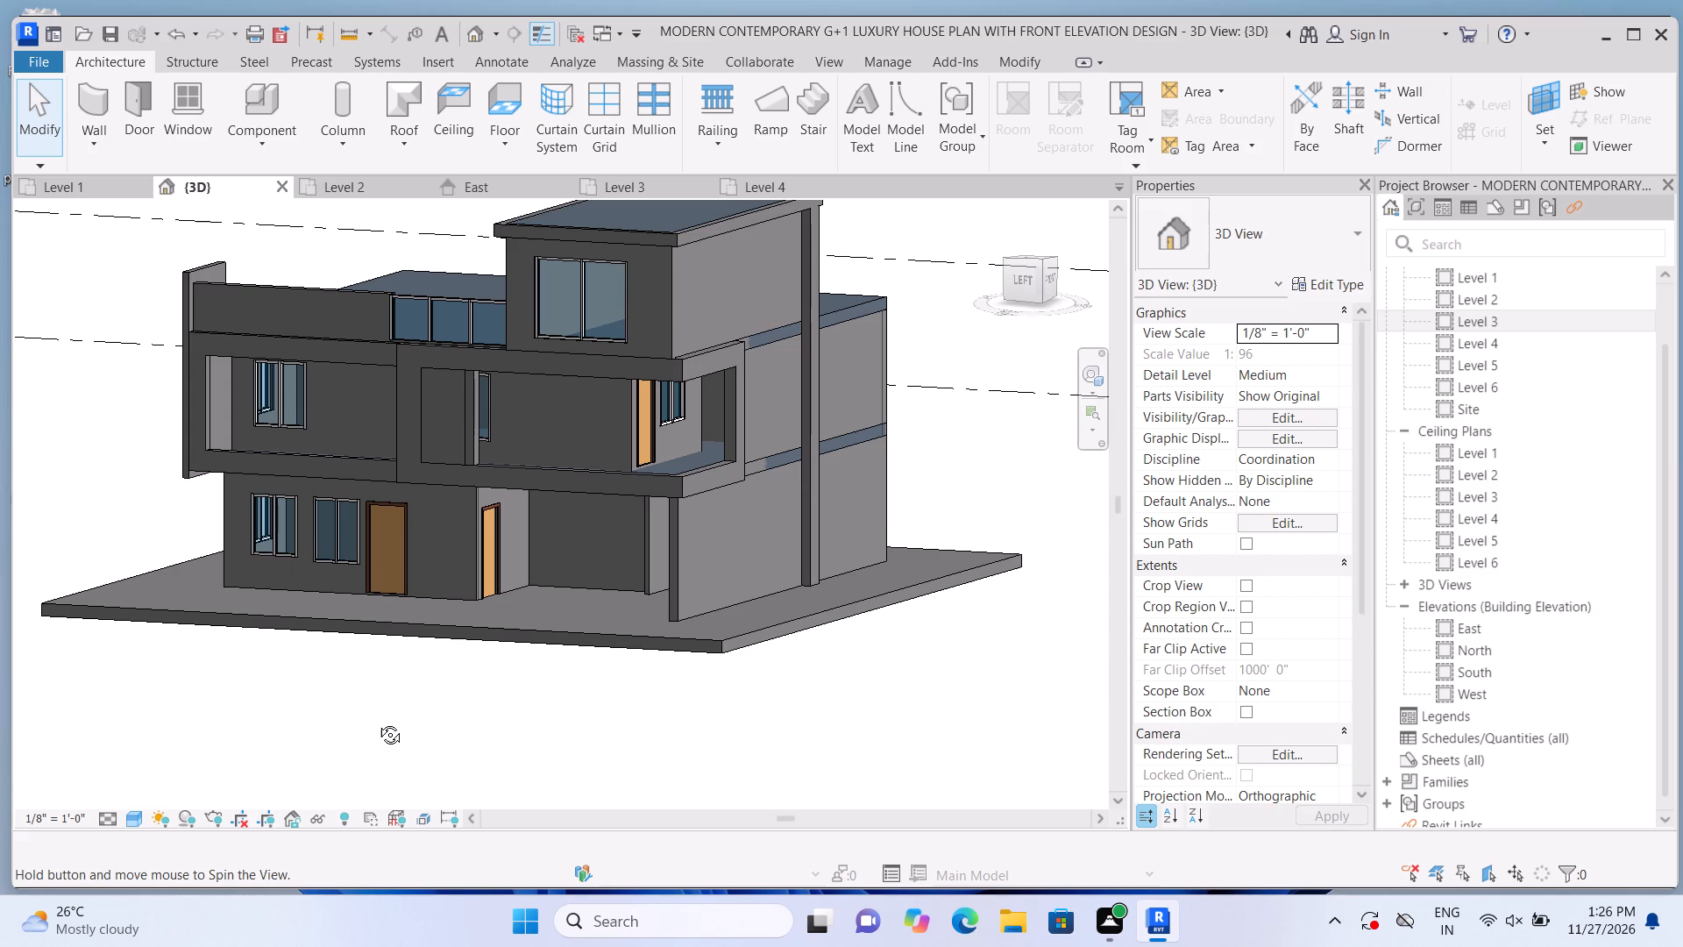
Examine the house's south side in 3D, from an angled view and straight on, checking the top-floor side wall.
middle_click_drag(377, 722, 368, 722, "shift")
middle_click_drag(453, 706, 380, 698, "shift")
scroll(763, 625, "down", 2)
left_click_drag(1040, 281, 1050, 280)
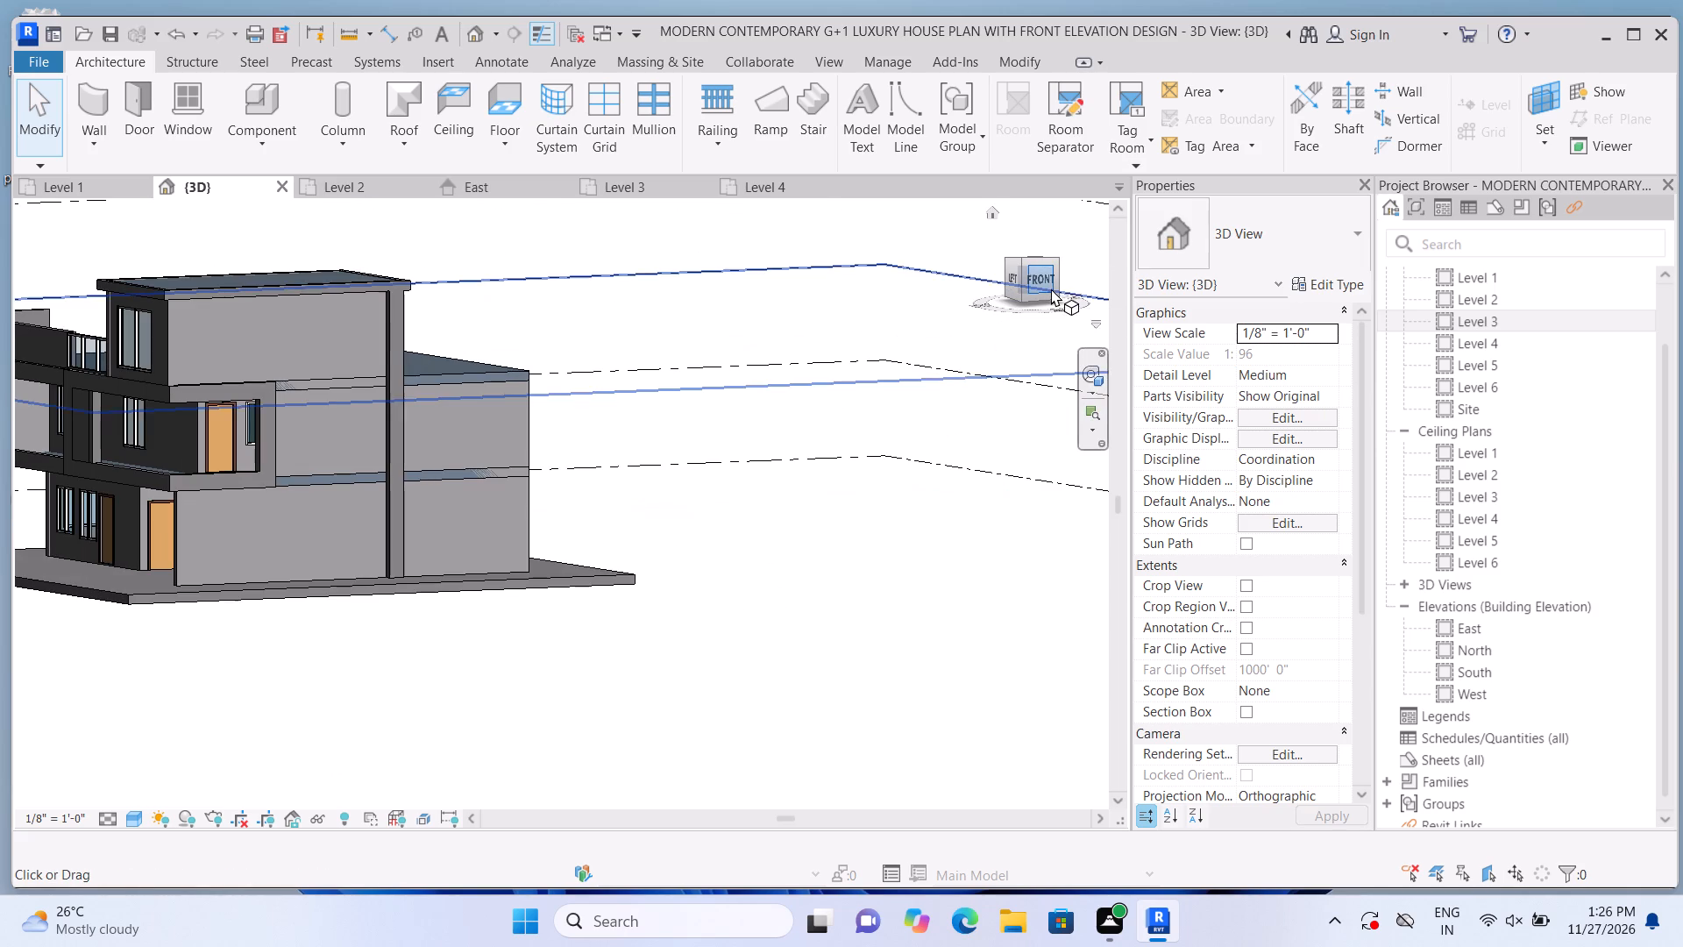
left_click(1041, 270)
scroll(410, 482, "up", 2)
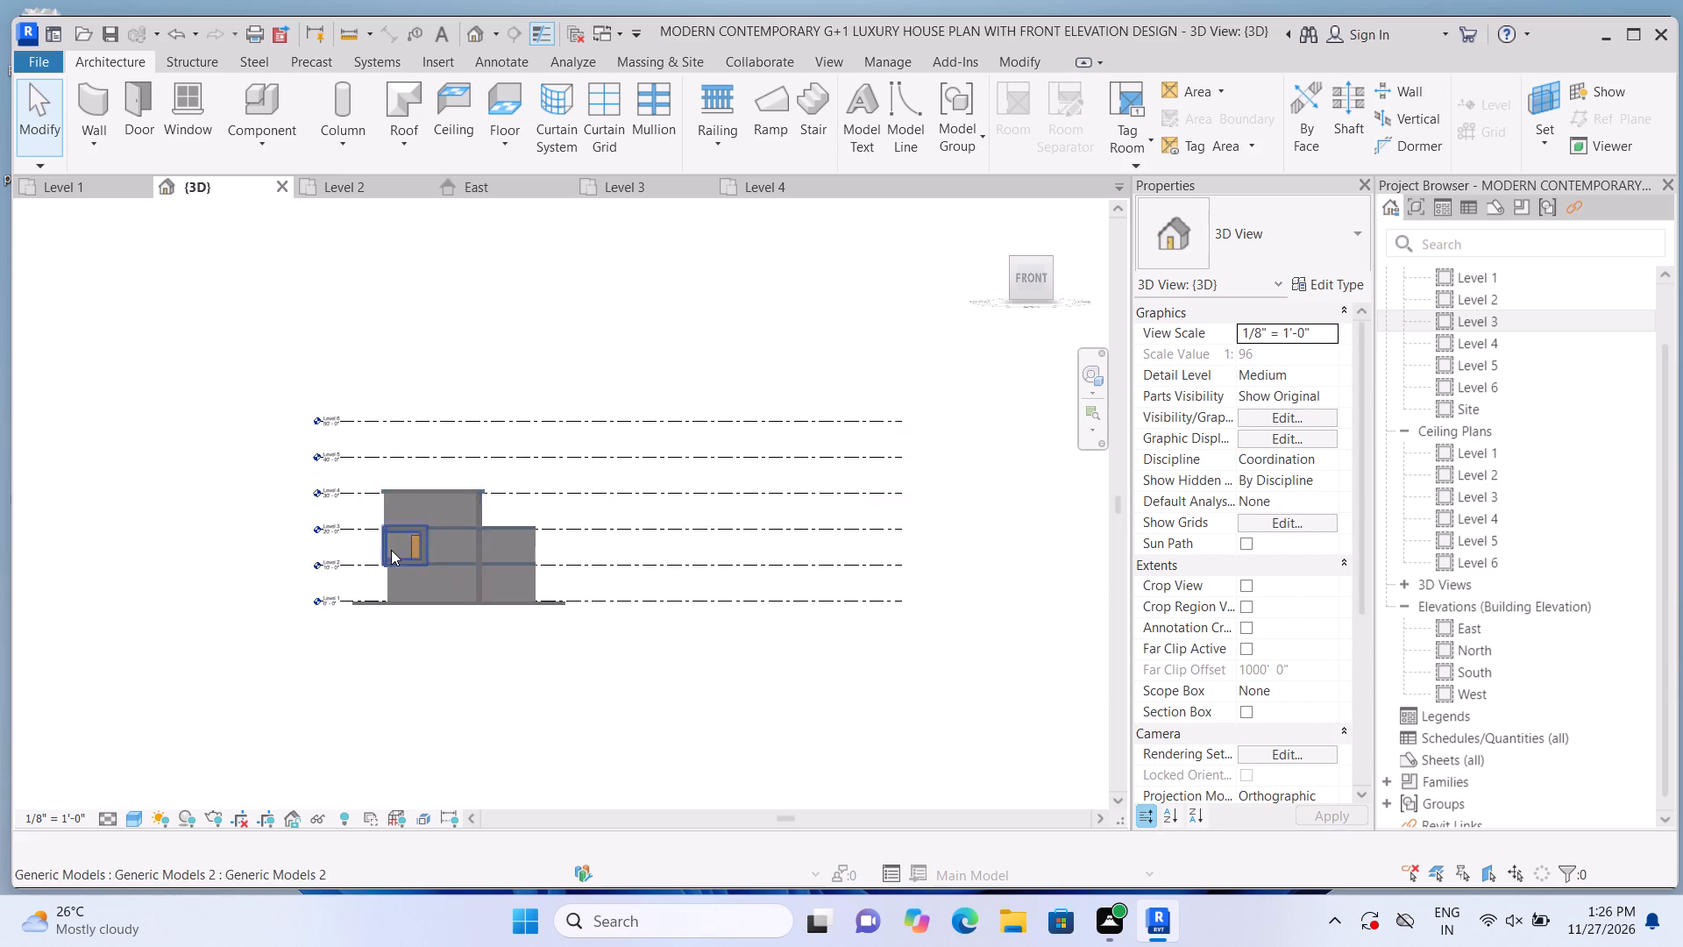
scroll(384, 588, "up", 5)
scroll(370, 669, "up", 1)
middle_click_drag(371, 679, 373, 736)
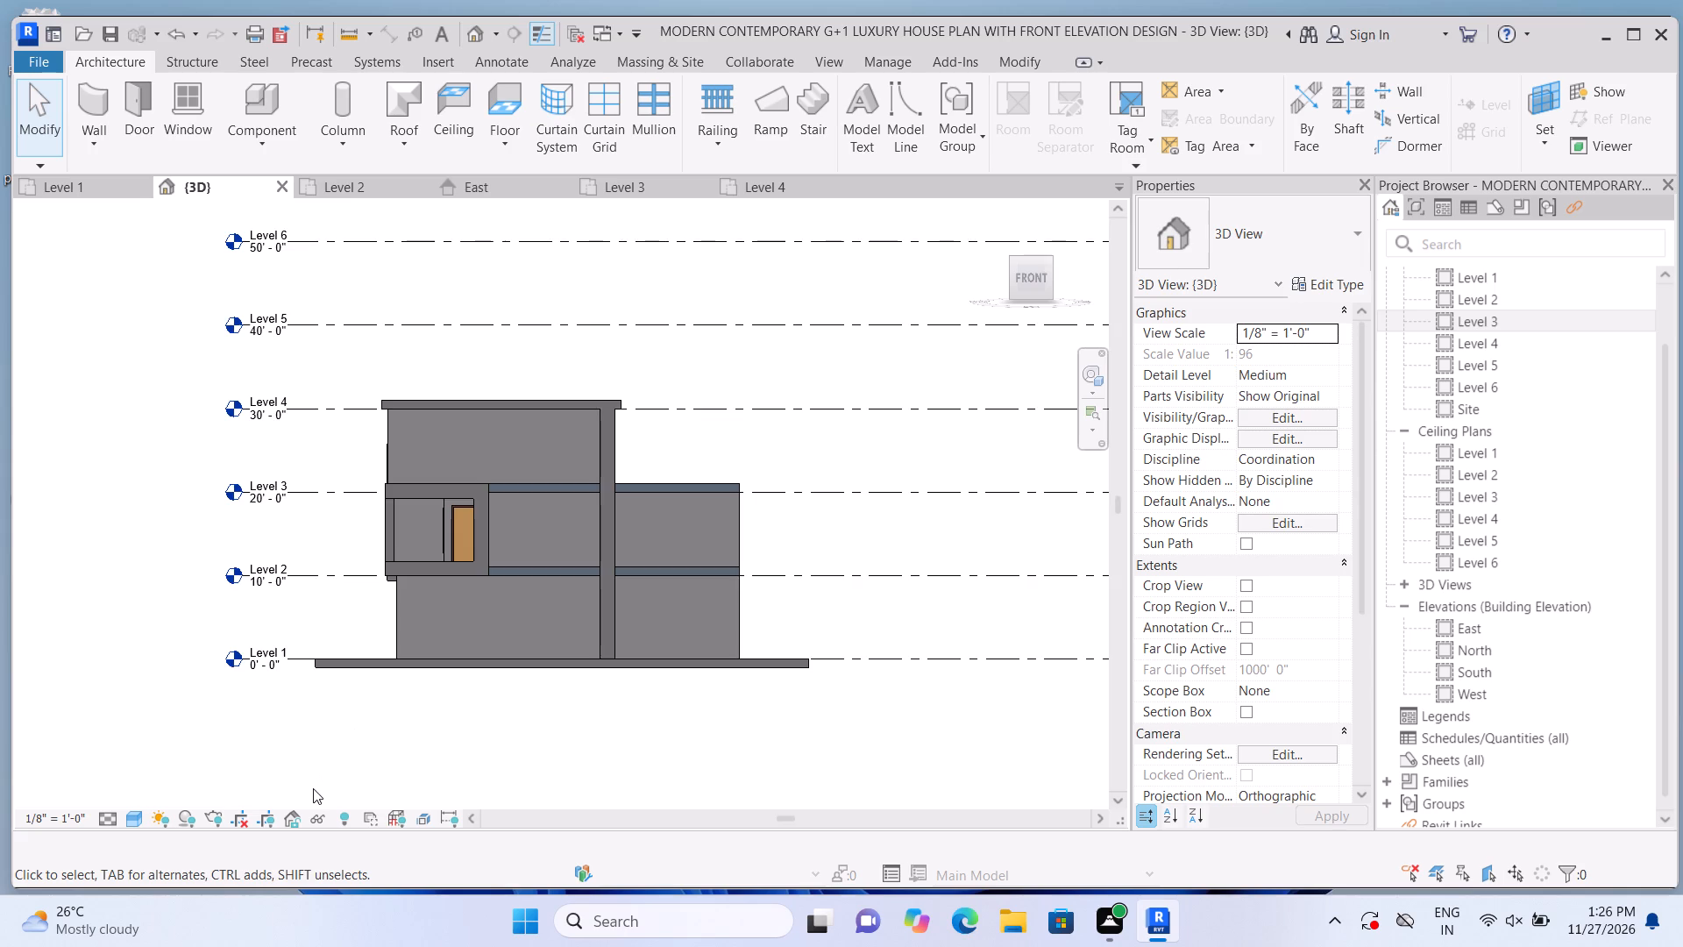
scroll(316, 794, "up", 1)
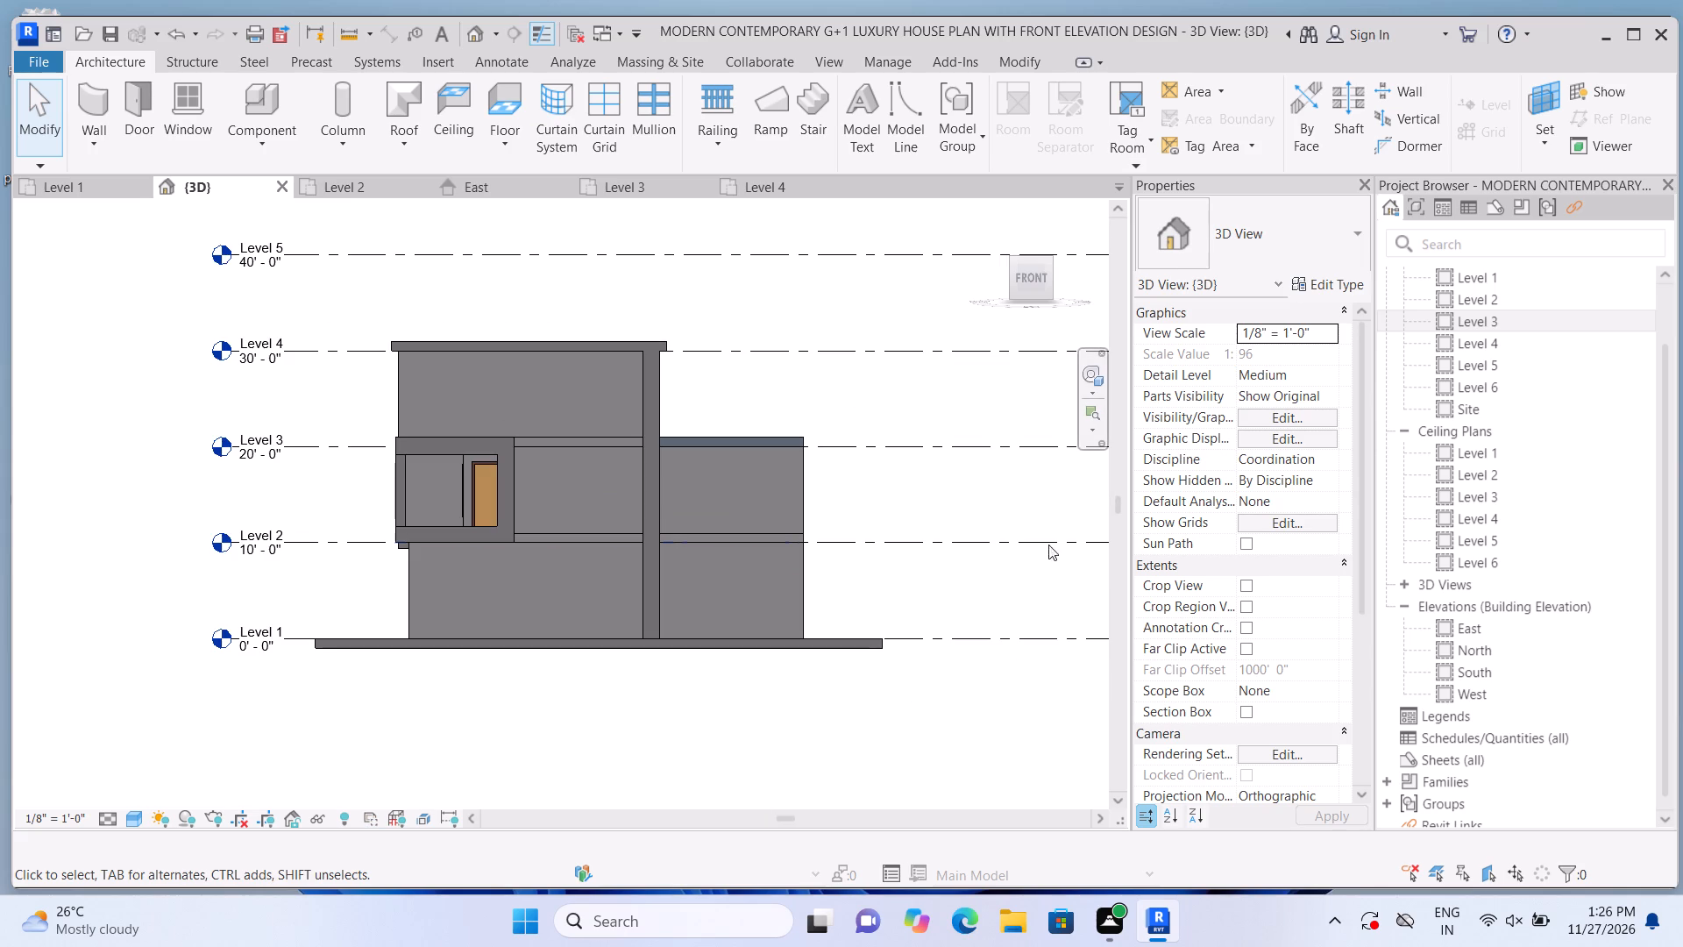
On the Level 3 plan, draw a 5'-0" long Curtain Wall 1 within the top-floor room's south wall and cut it out of that wall.
double_click(1466, 324)
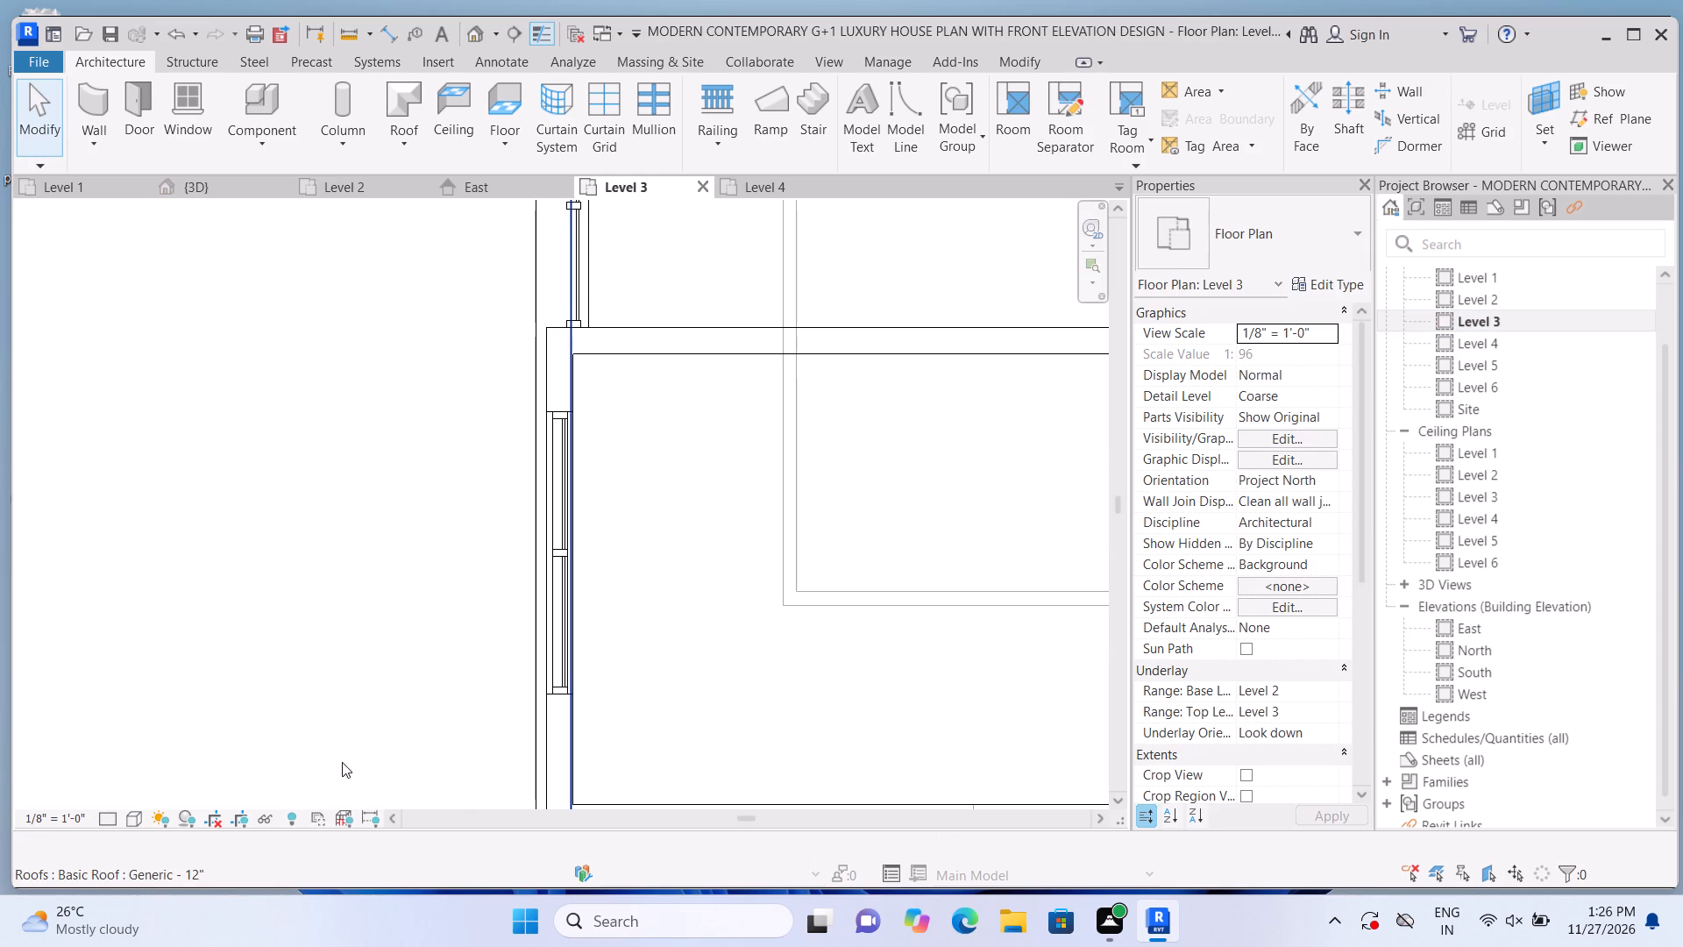
scroll(187, 614, "down", 5)
scroll(233, 698, "up", 2)
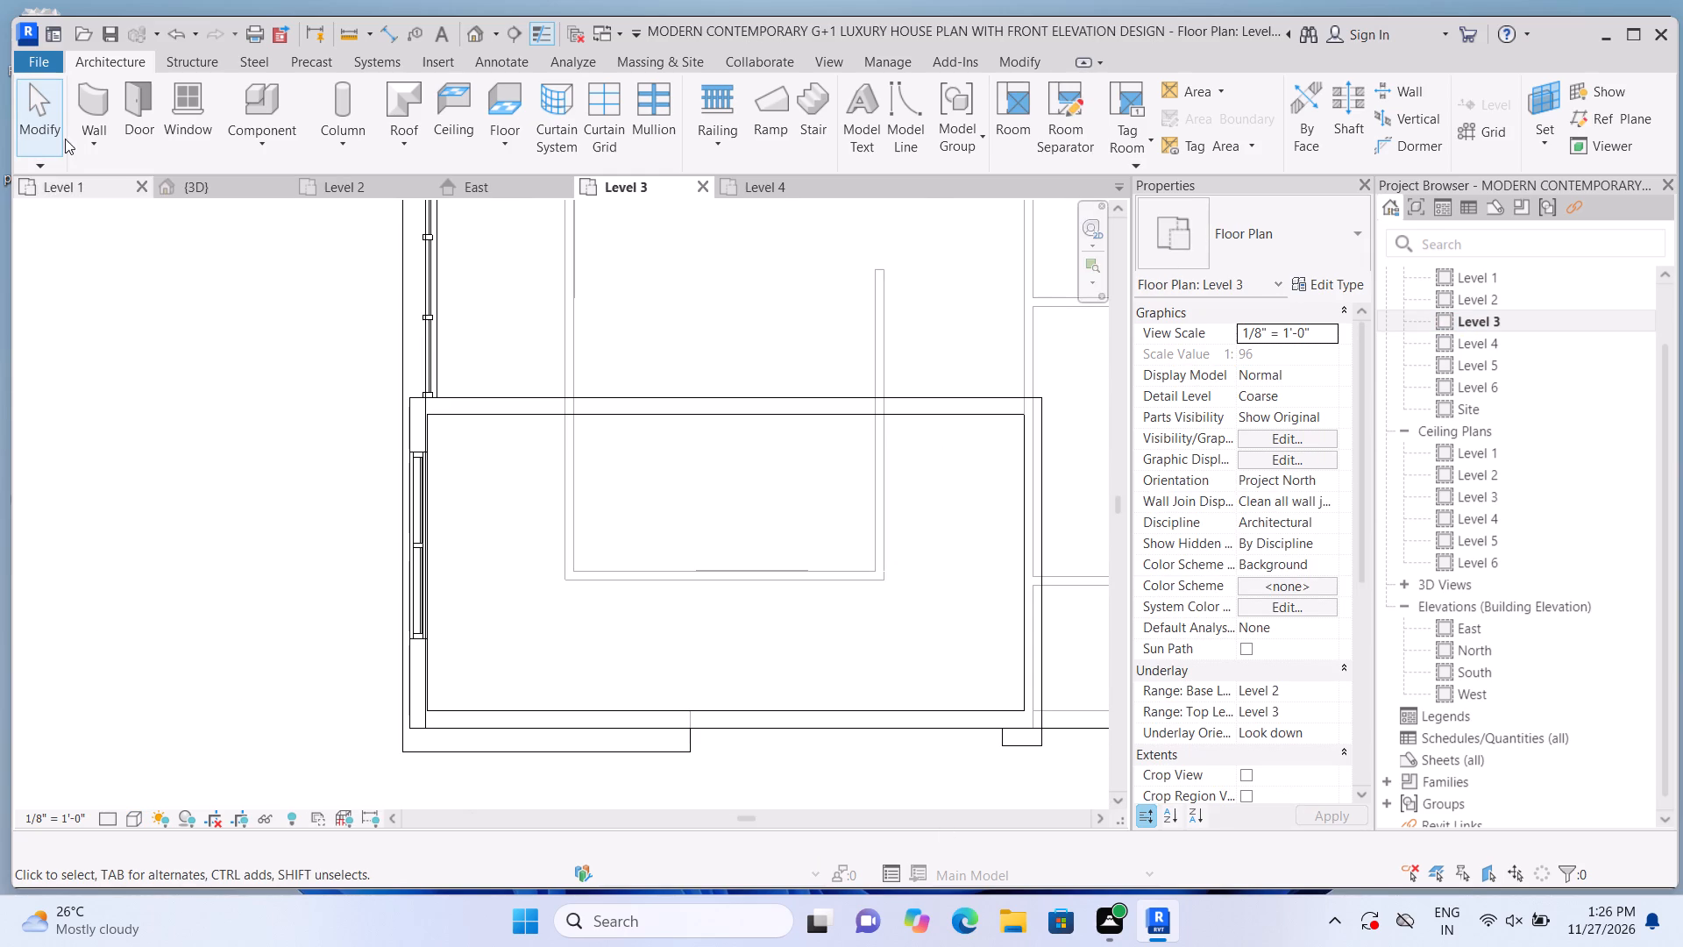
left_click(85, 110)
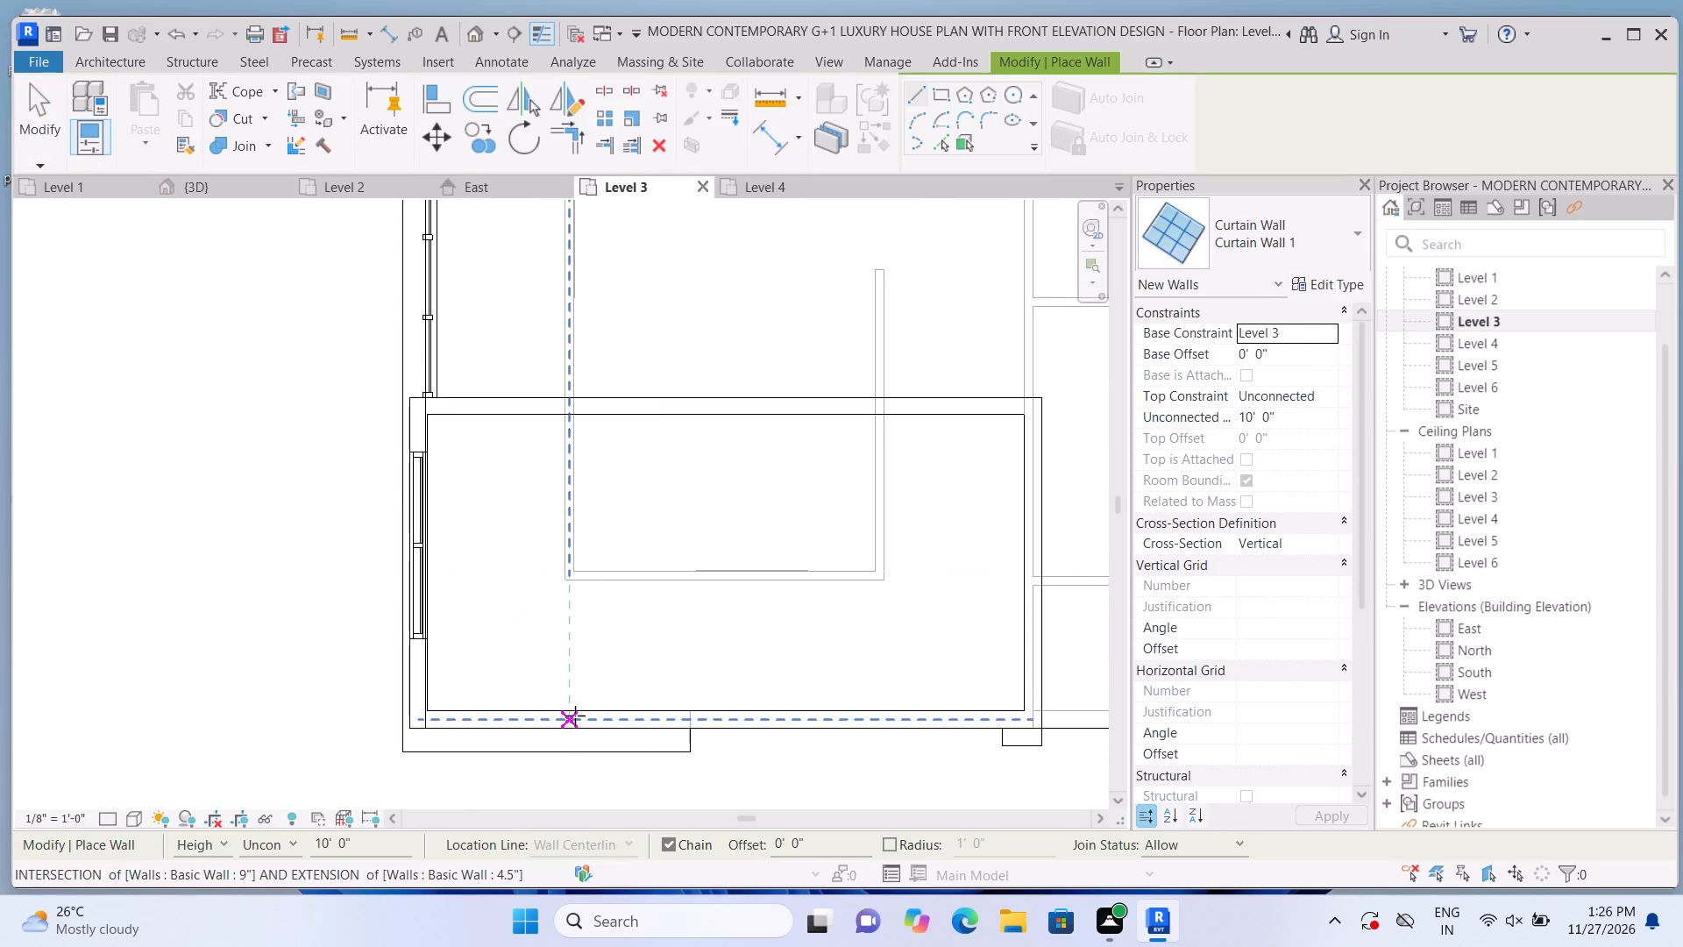
left_click(827, 727)
left_click(934, 711)
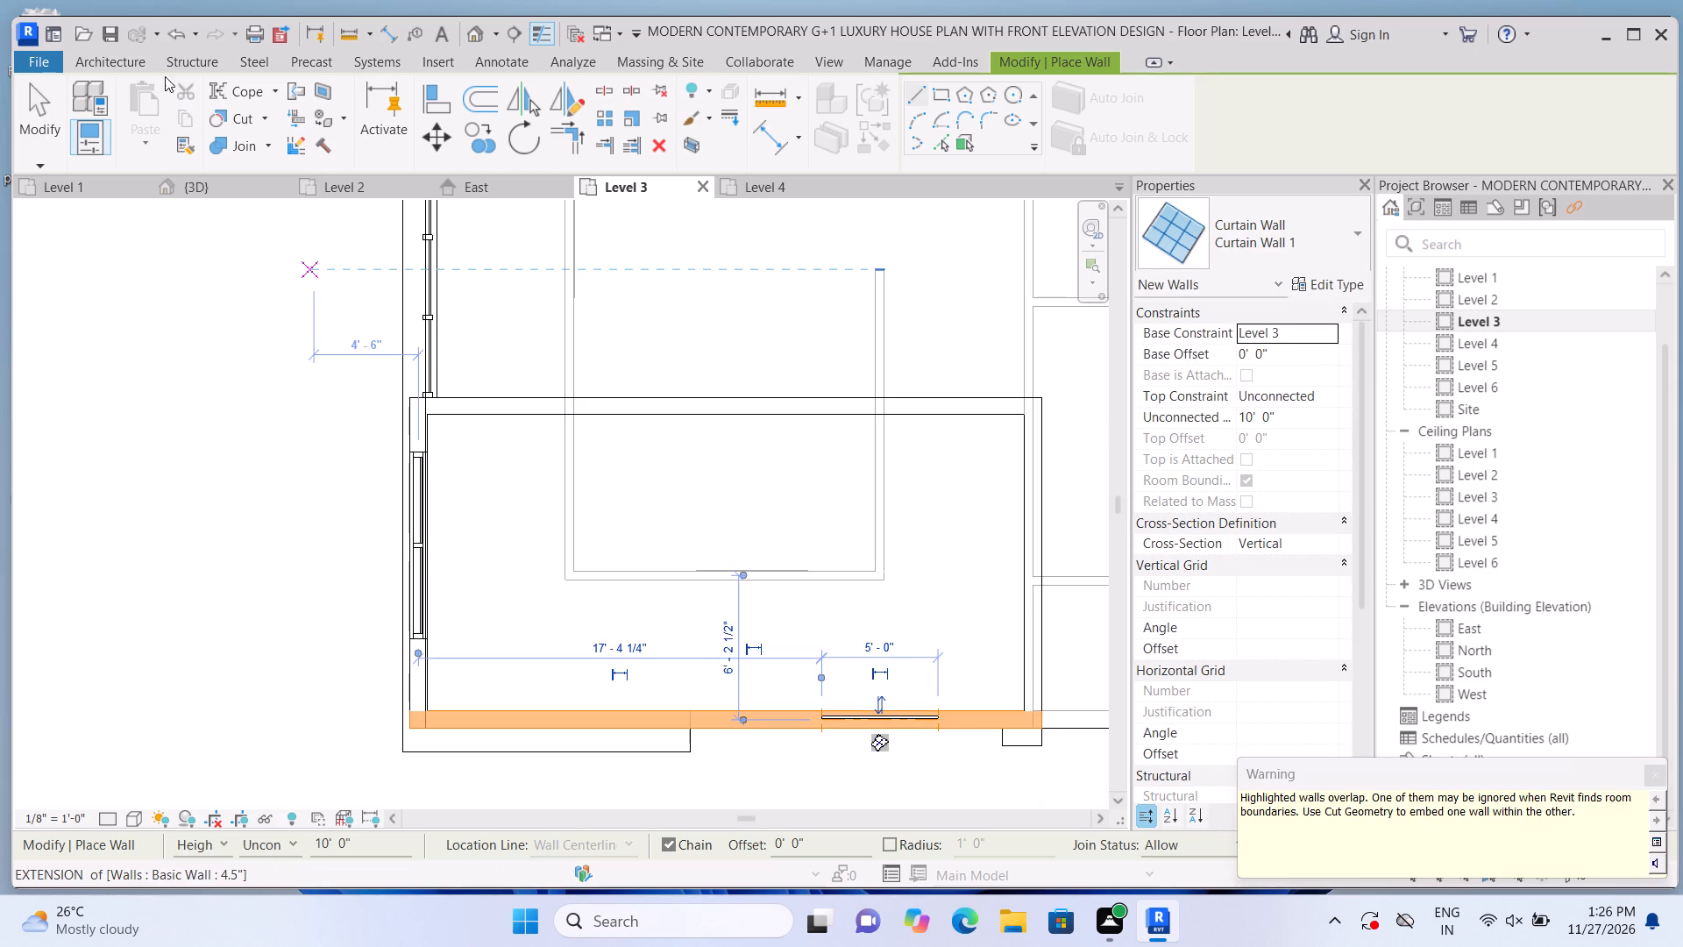
left_click(269, 110)
left_click(261, 153)
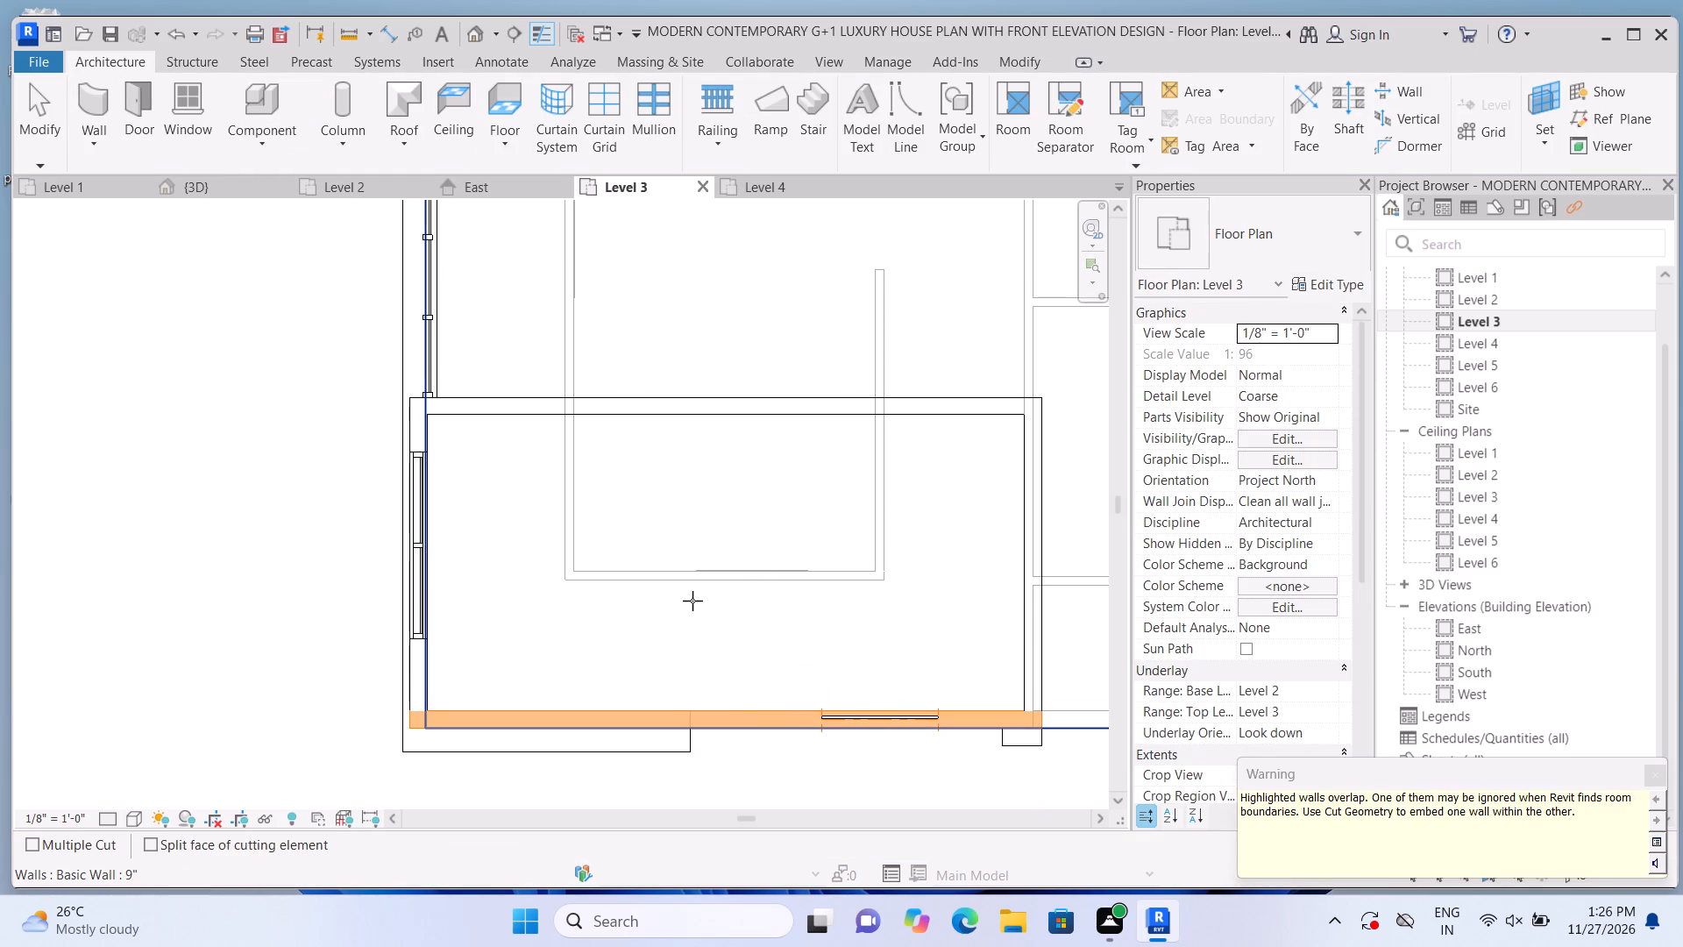
left_click(763, 729)
left_click(844, 714)
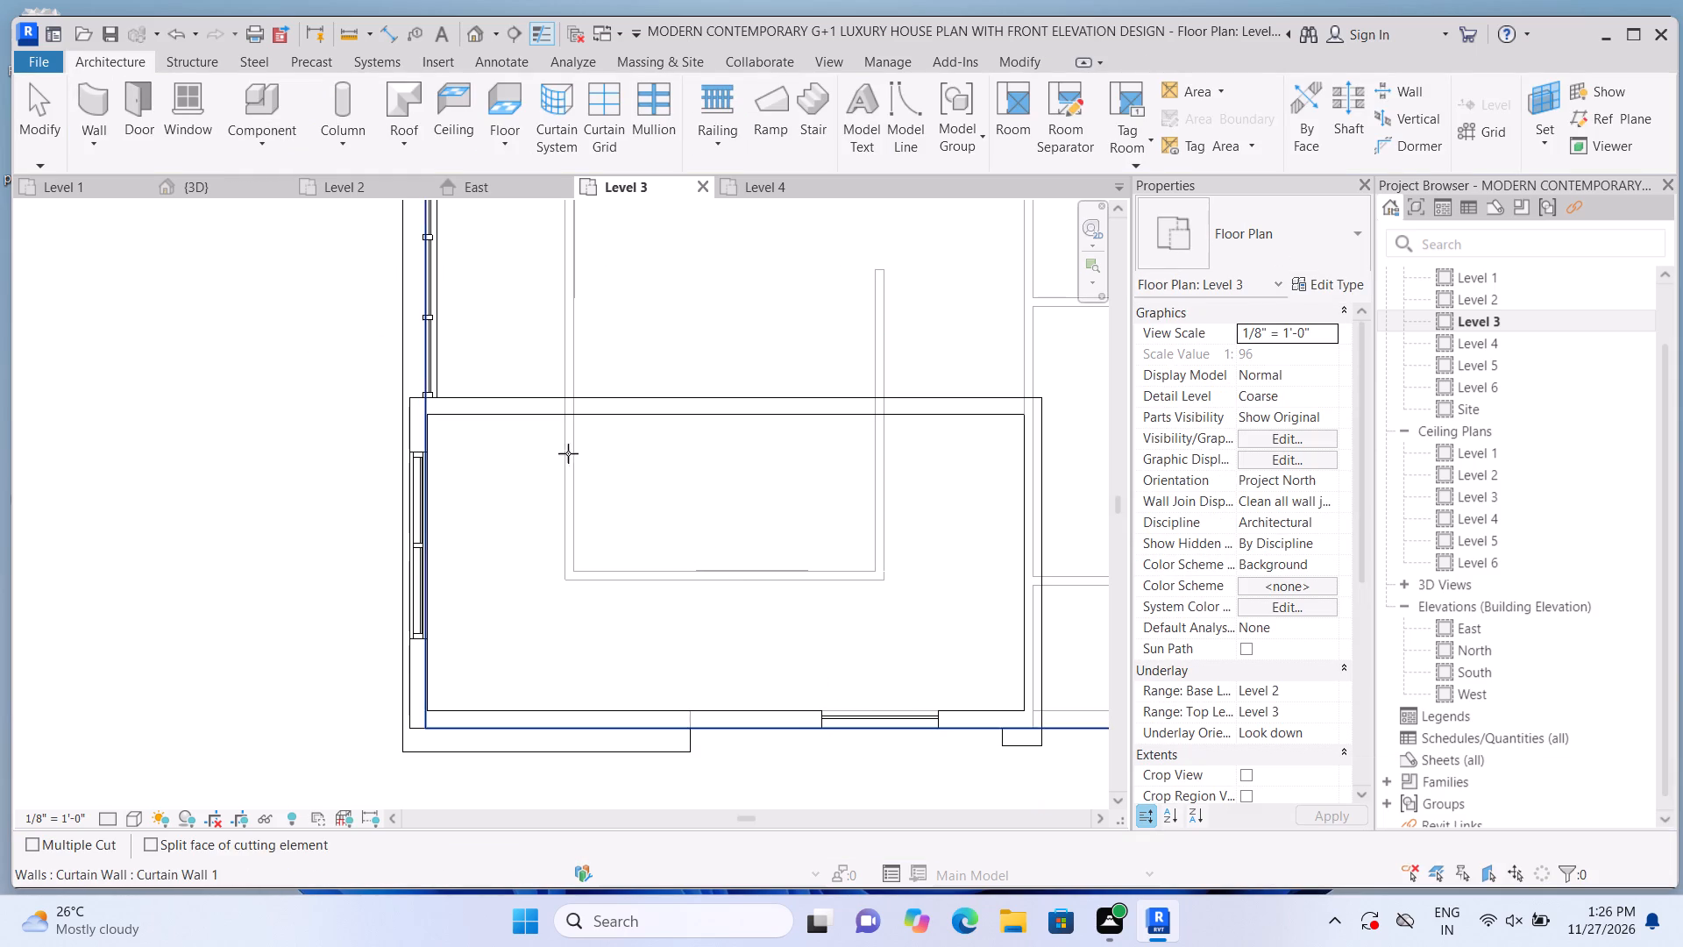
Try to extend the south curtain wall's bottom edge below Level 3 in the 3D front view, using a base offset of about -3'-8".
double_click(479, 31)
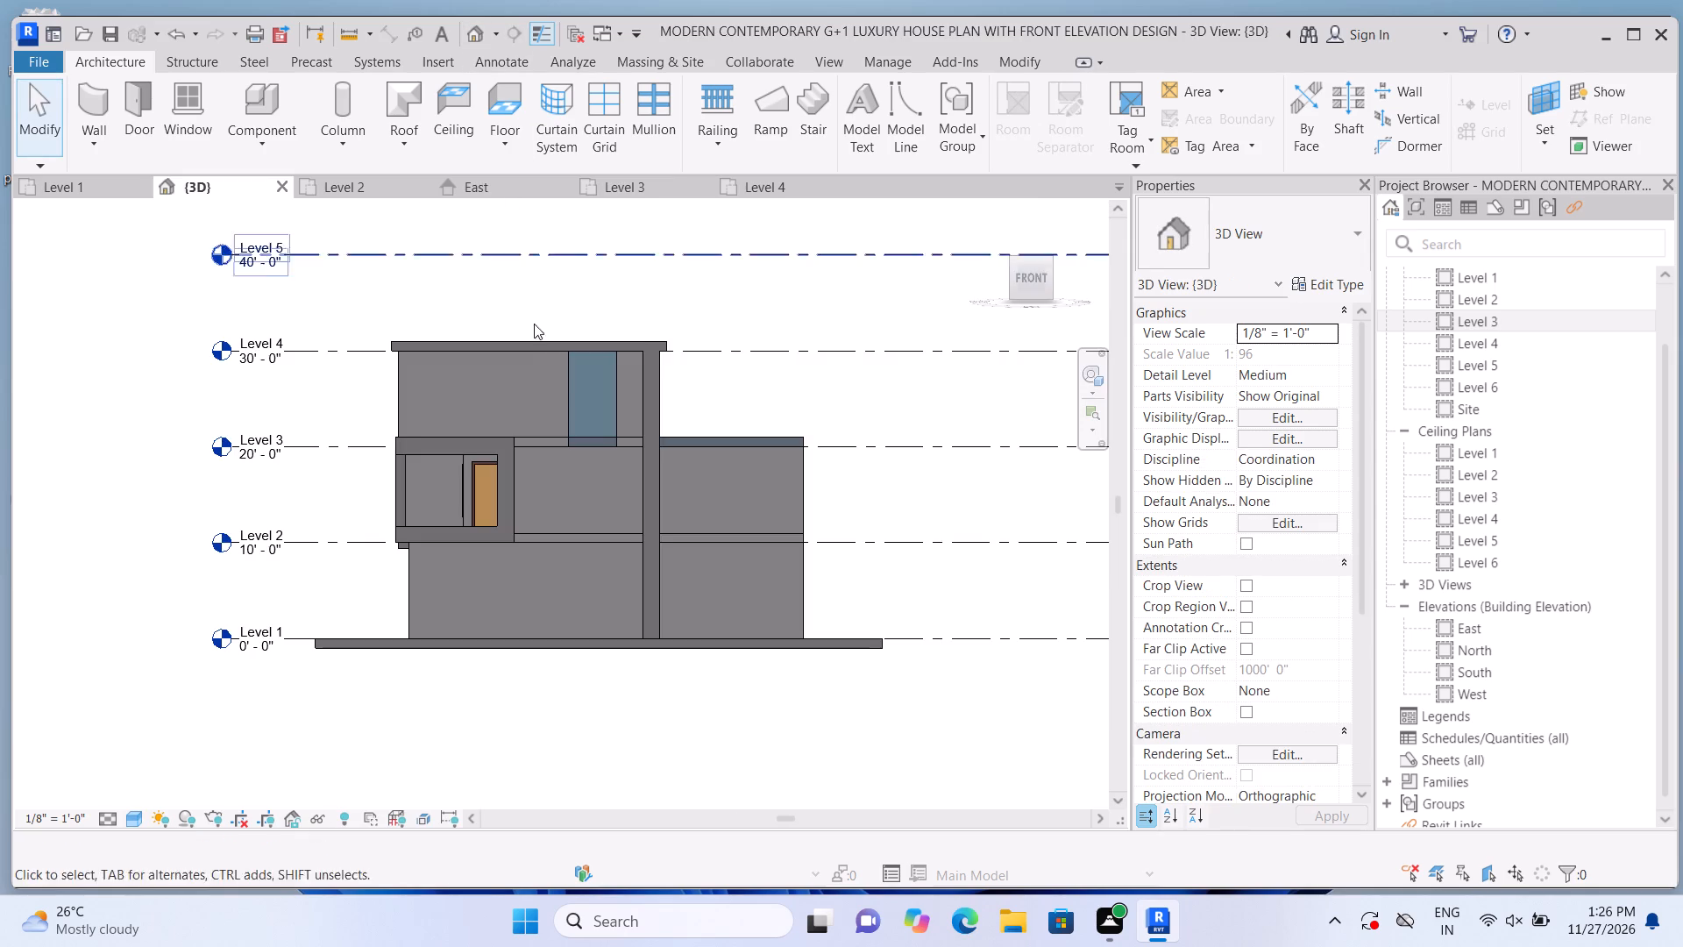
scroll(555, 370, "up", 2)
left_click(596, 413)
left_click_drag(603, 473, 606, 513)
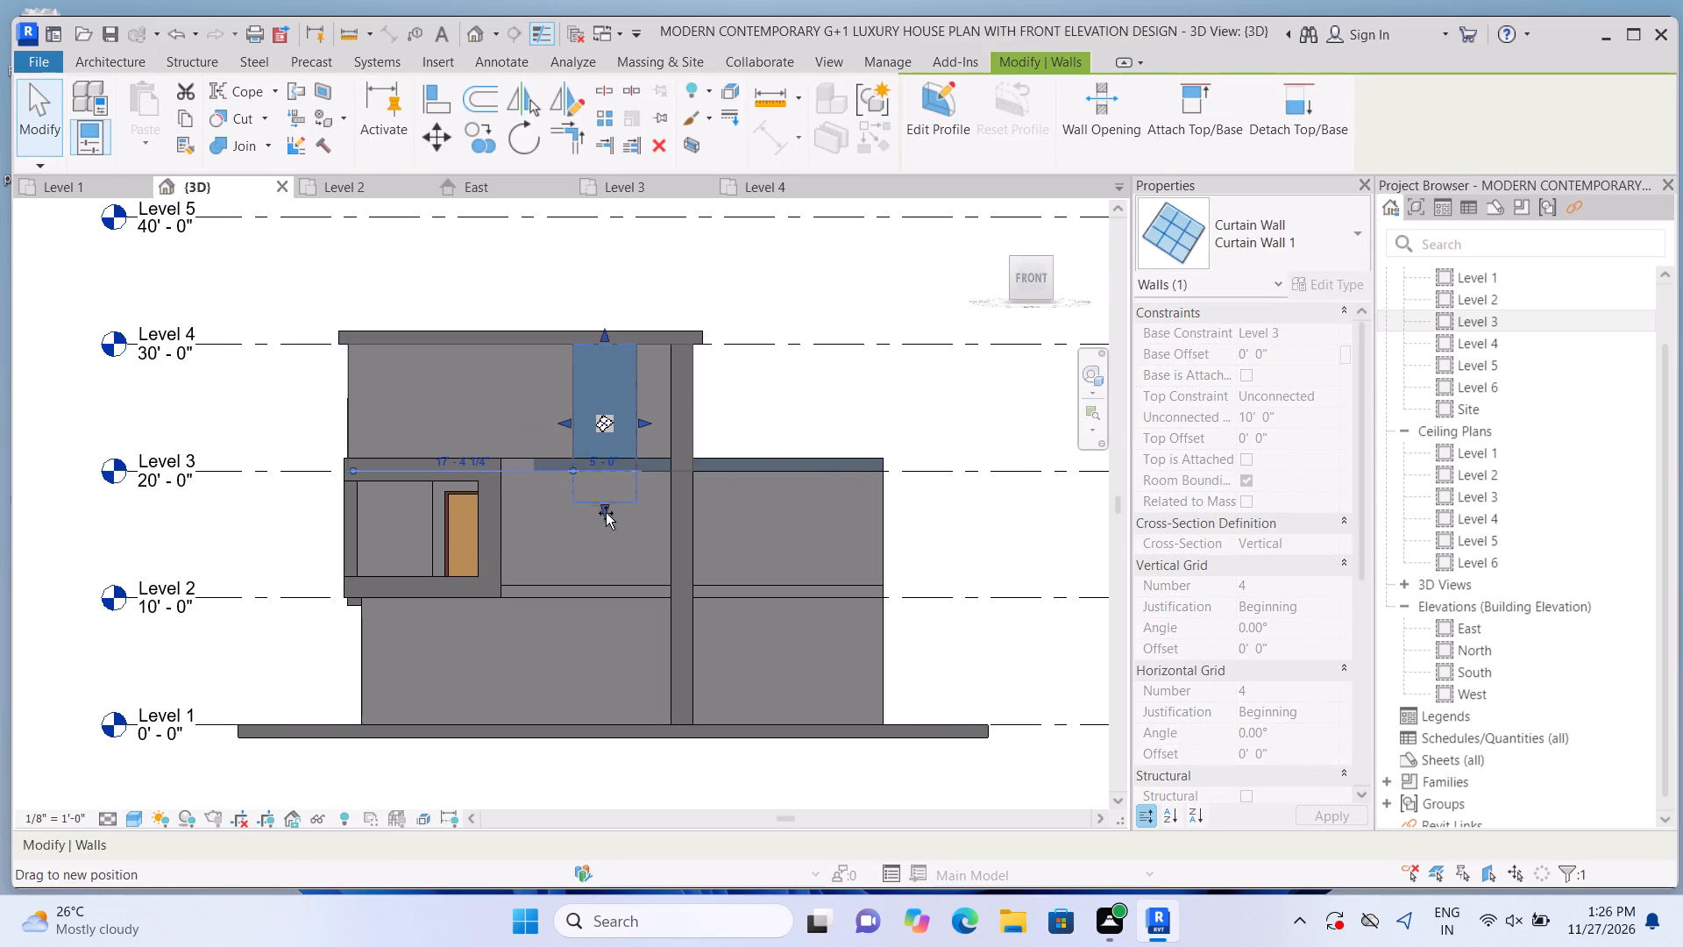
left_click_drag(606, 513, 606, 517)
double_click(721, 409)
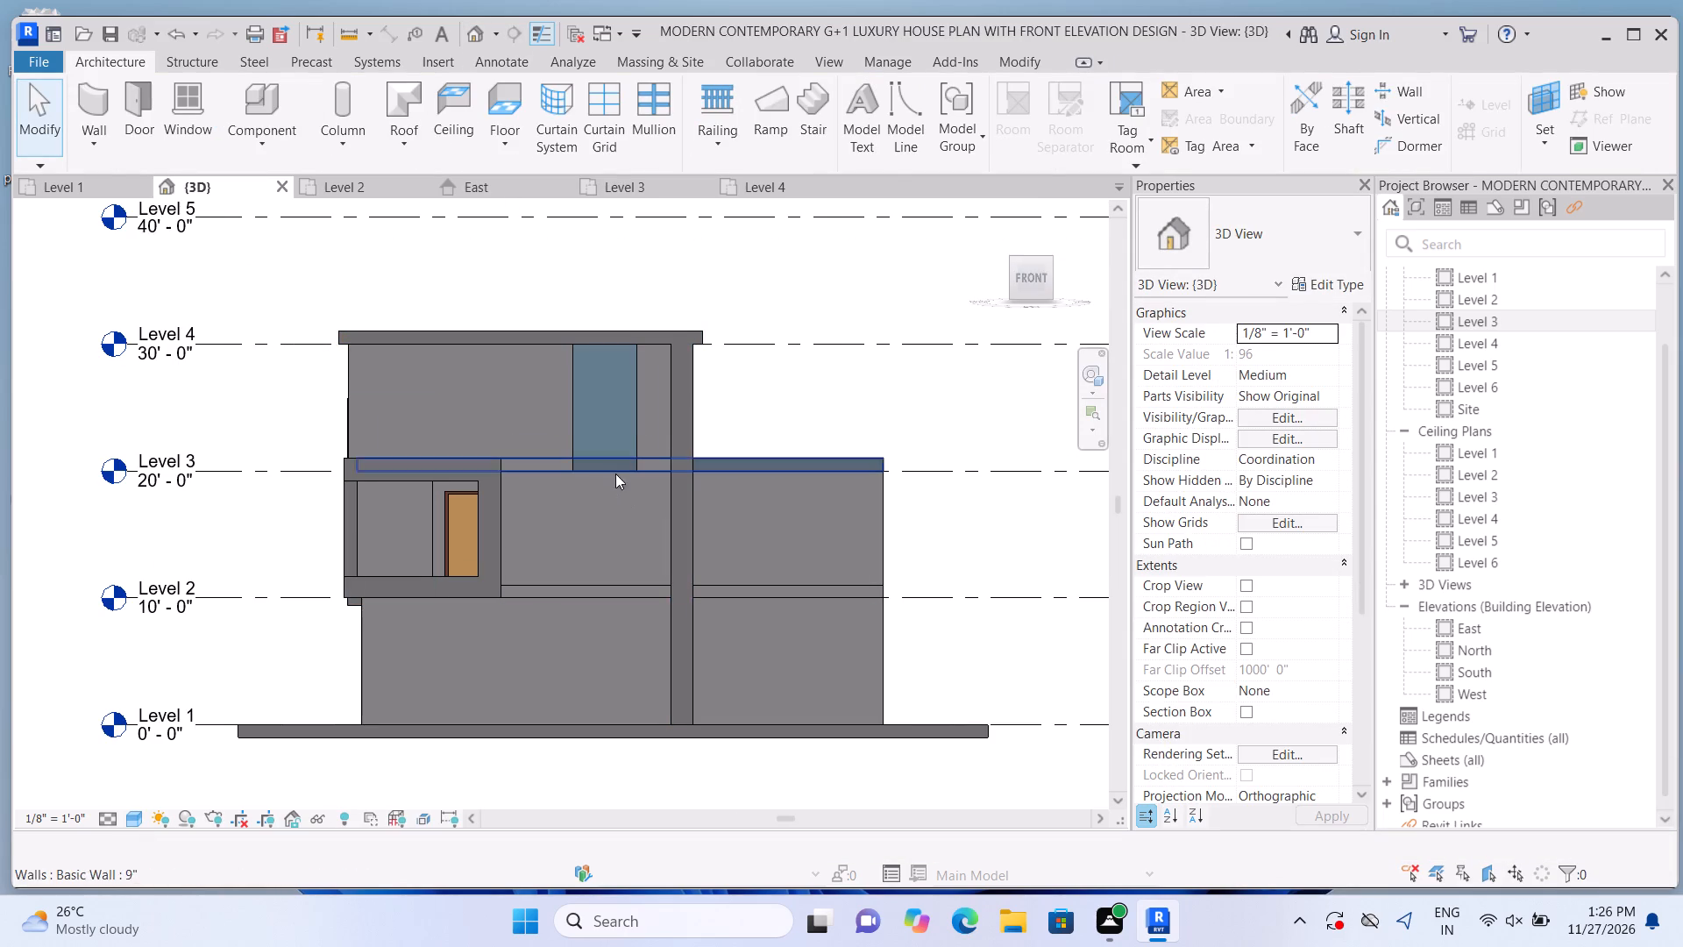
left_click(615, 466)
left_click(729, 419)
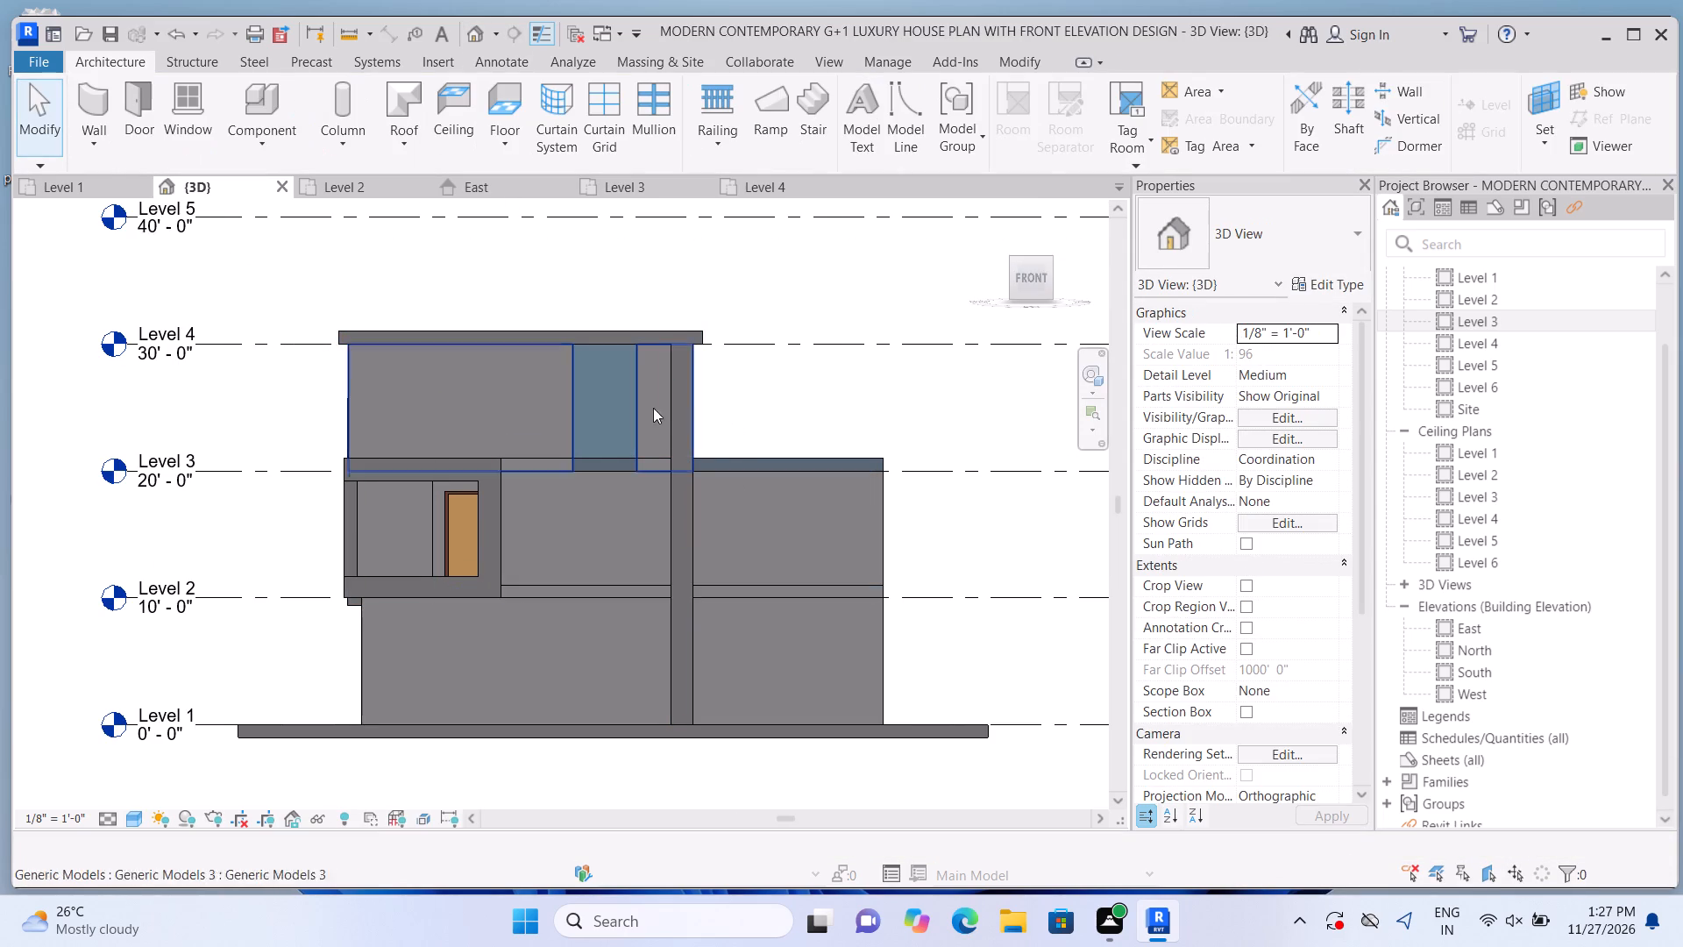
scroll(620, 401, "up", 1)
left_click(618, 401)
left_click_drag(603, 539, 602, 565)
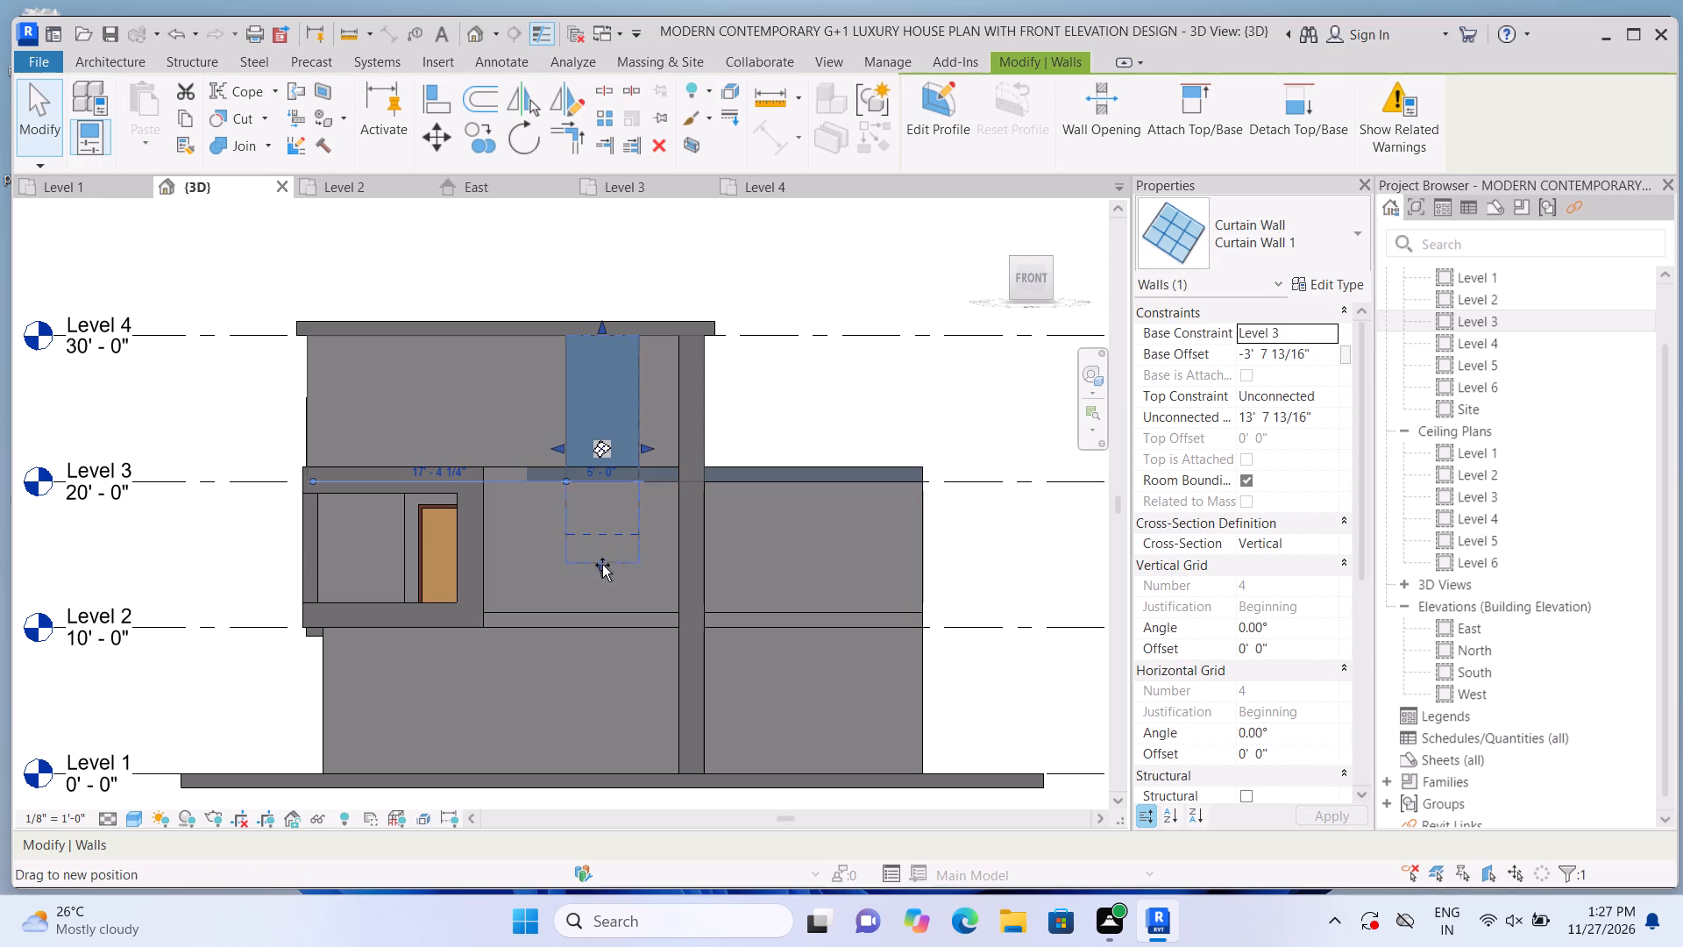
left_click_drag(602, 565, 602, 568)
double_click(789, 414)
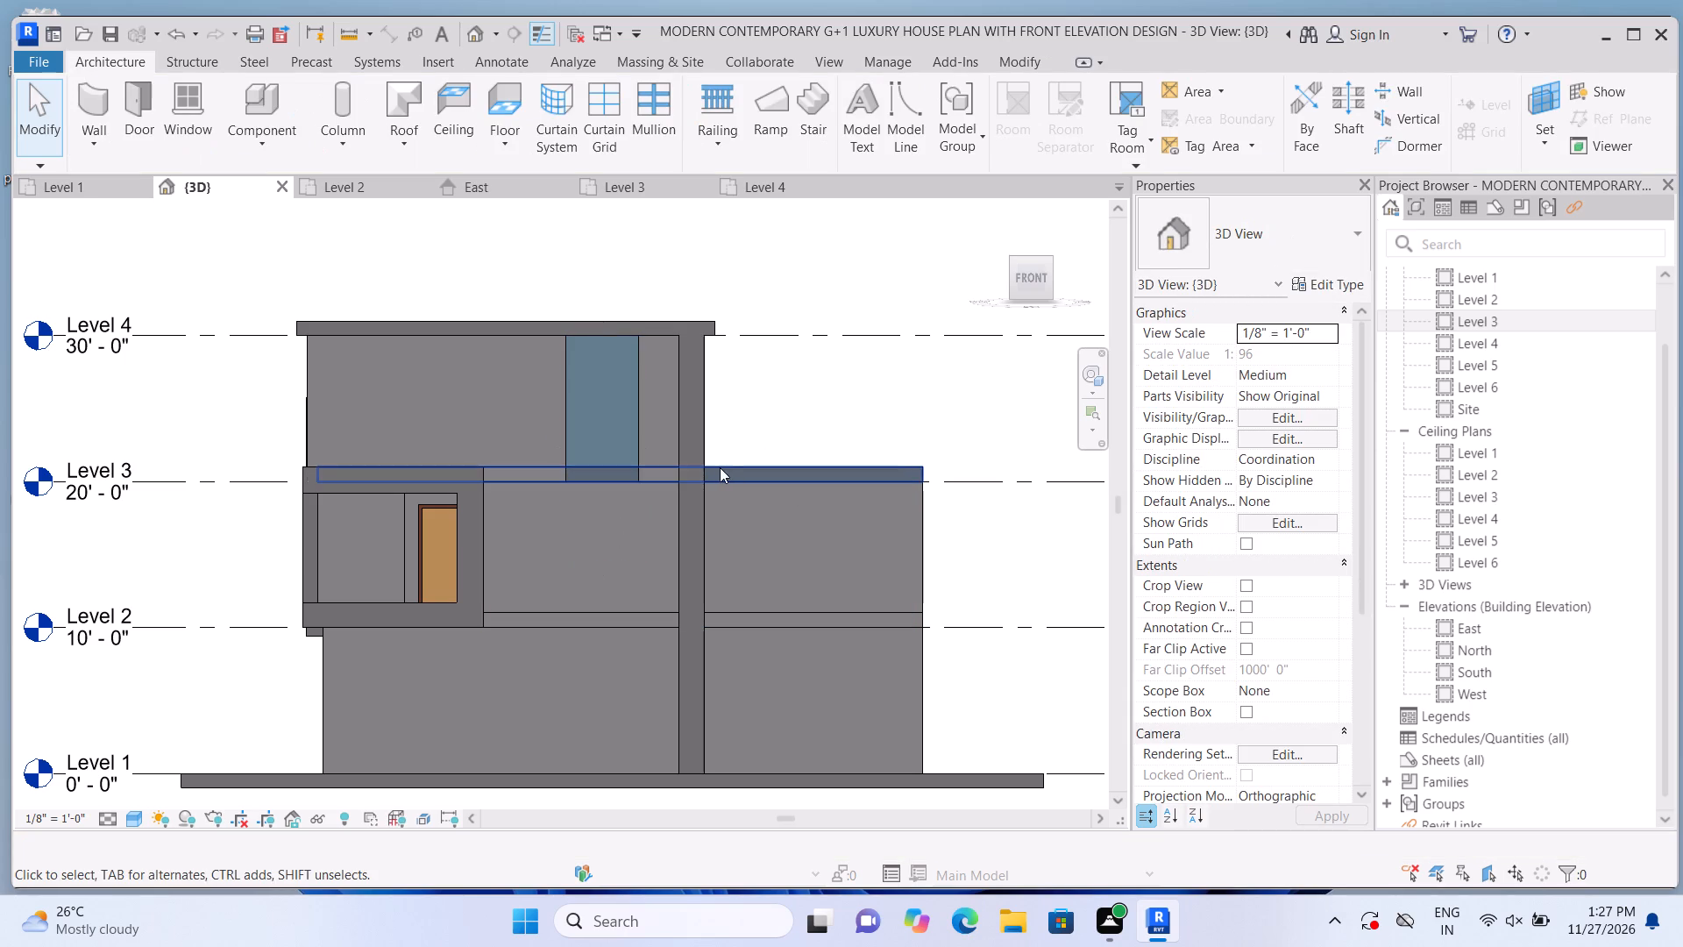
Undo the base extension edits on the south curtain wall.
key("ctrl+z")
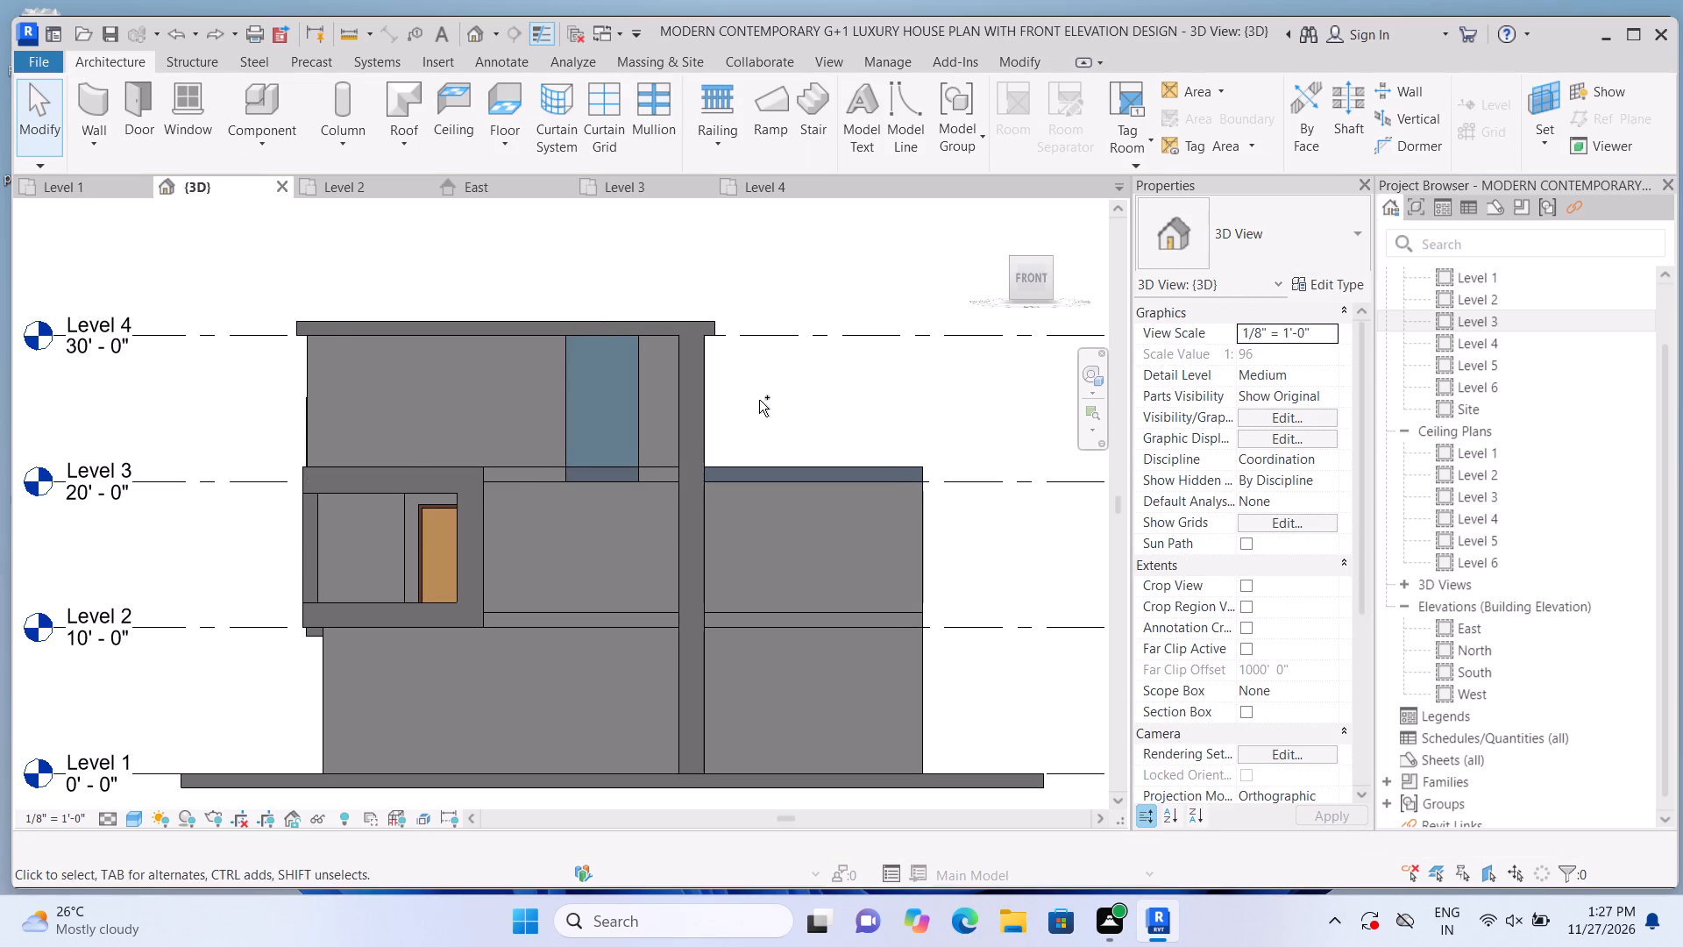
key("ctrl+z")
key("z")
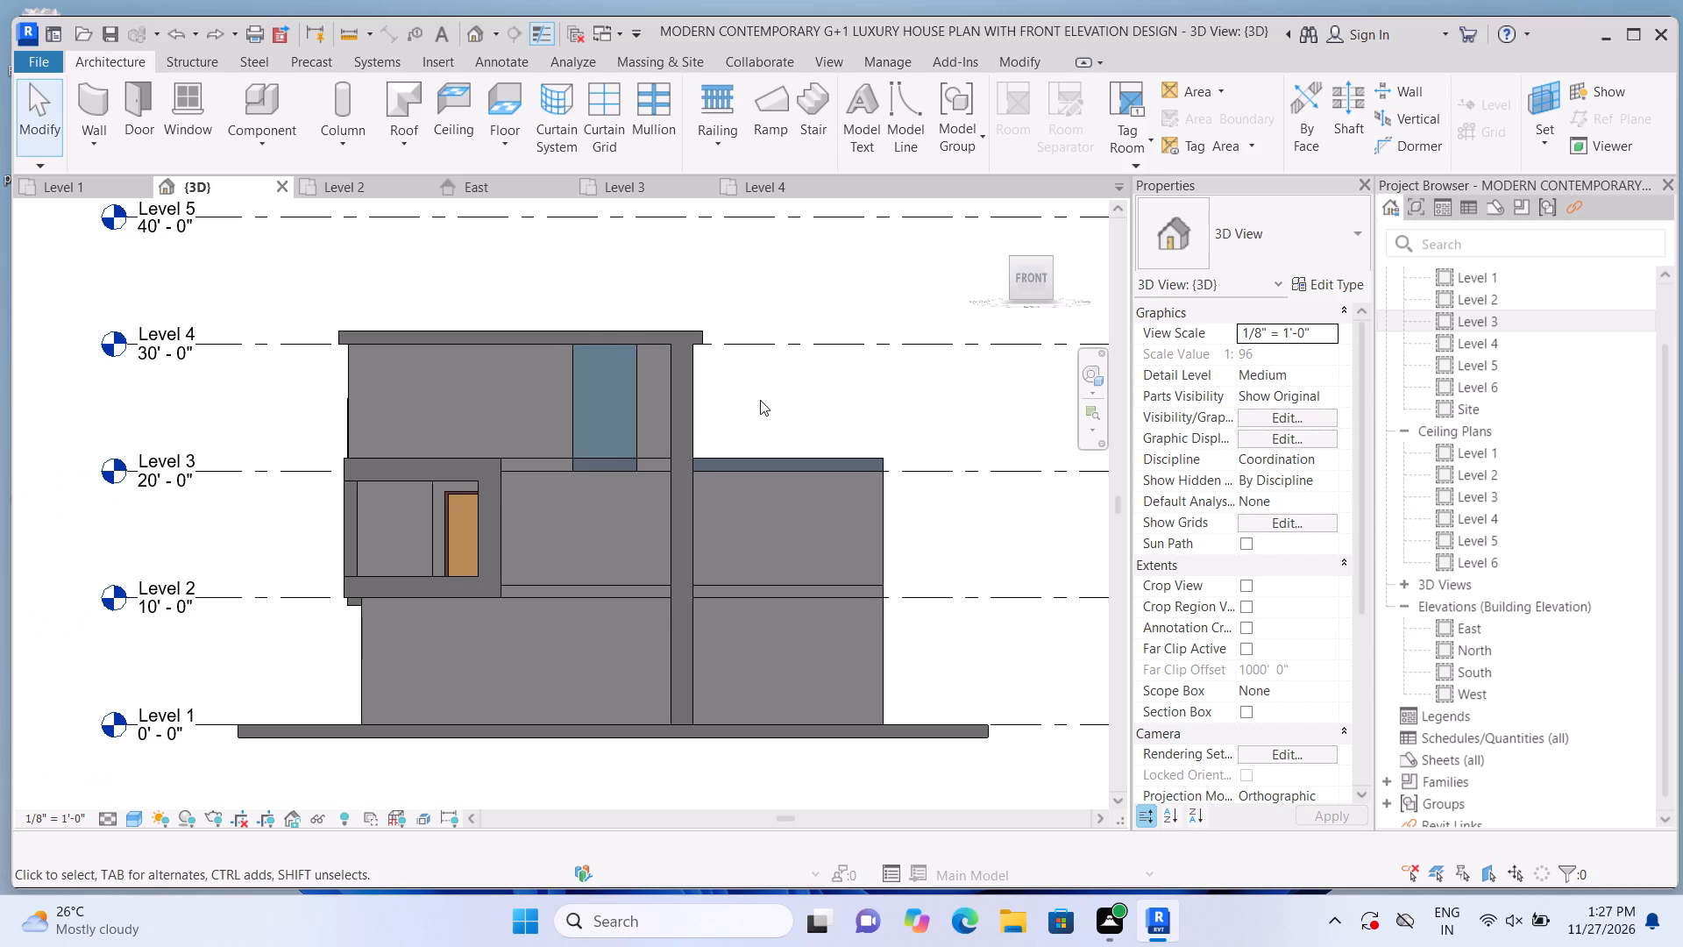
Narrow the top-floor south curtain wall to 3'-0" wide and lower its top edge to a height of about 8'-3".
left_click(626, 444)
scroll(606, 469, "up", 3)
left_click(806, 393)
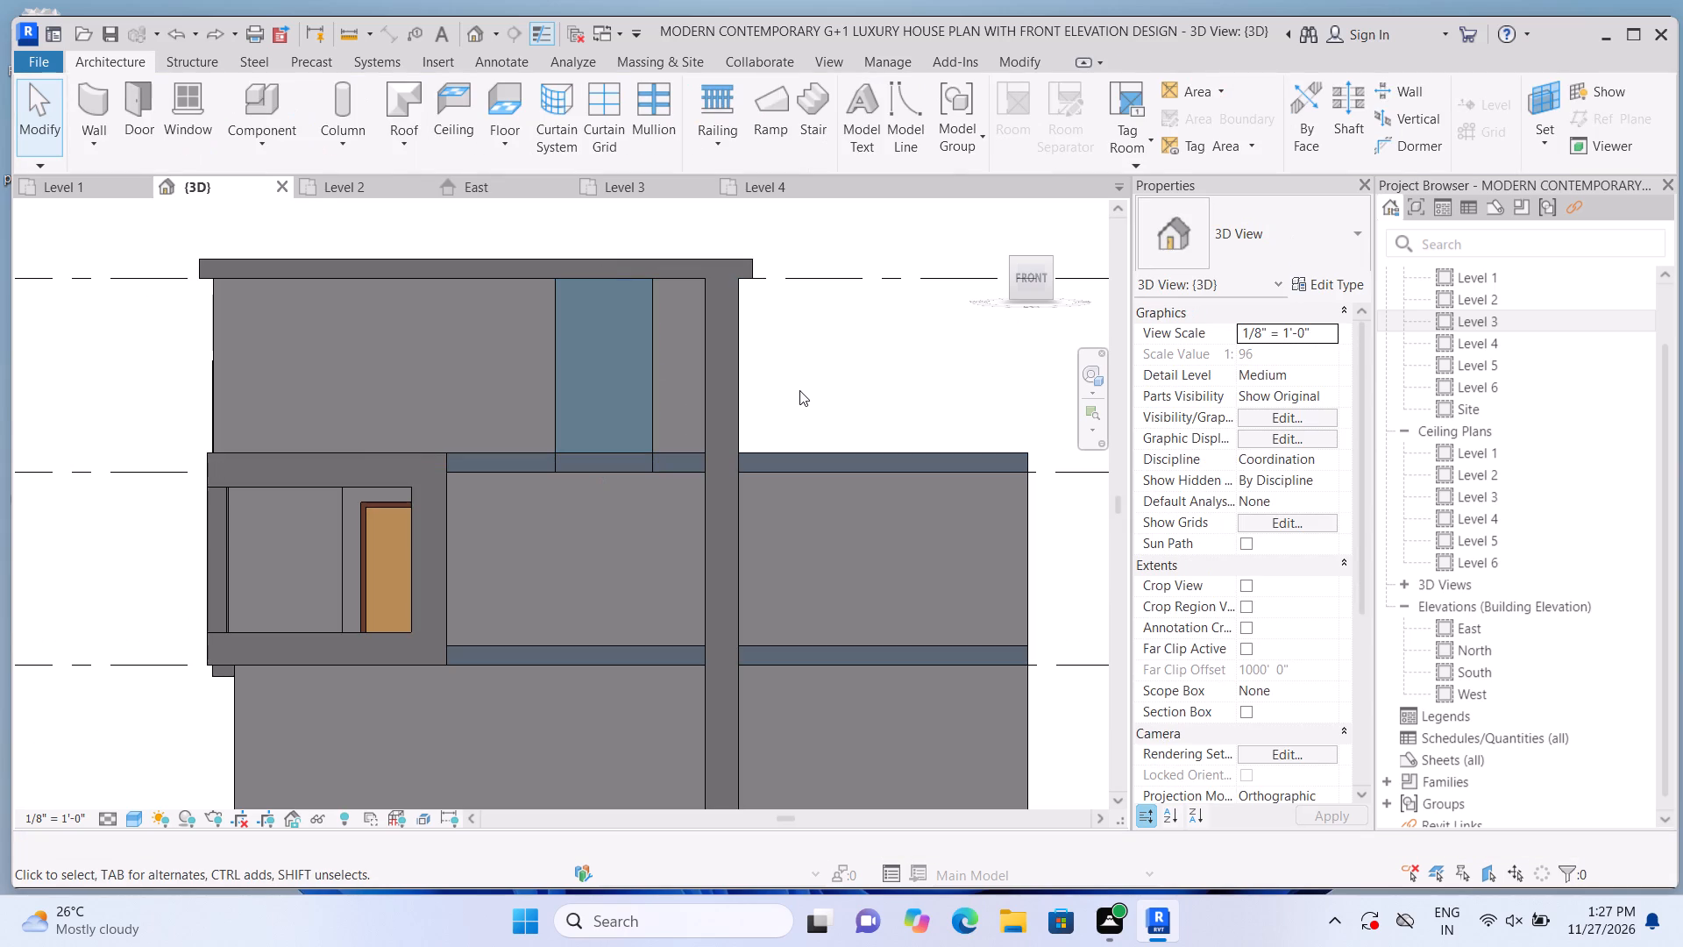
scroll(799, 390, "down", 1)
middle_click_drag(799, 391, 719, 413)
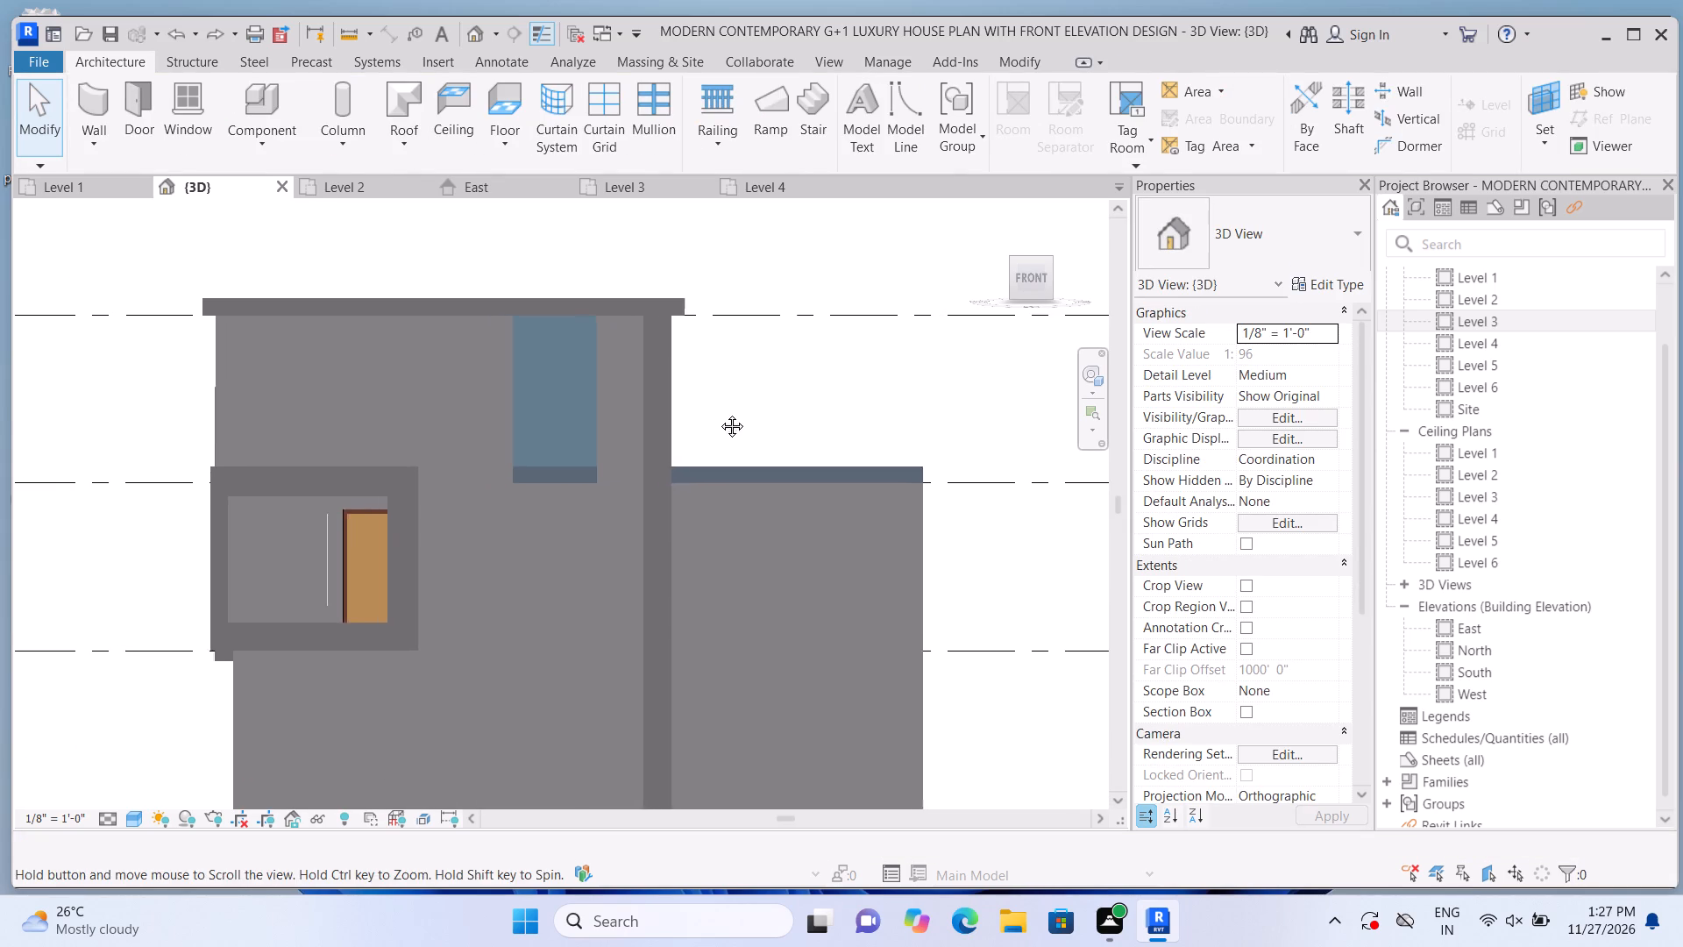
middle_click_drag(719, 413, 713, 409)
left_click(535, 375)
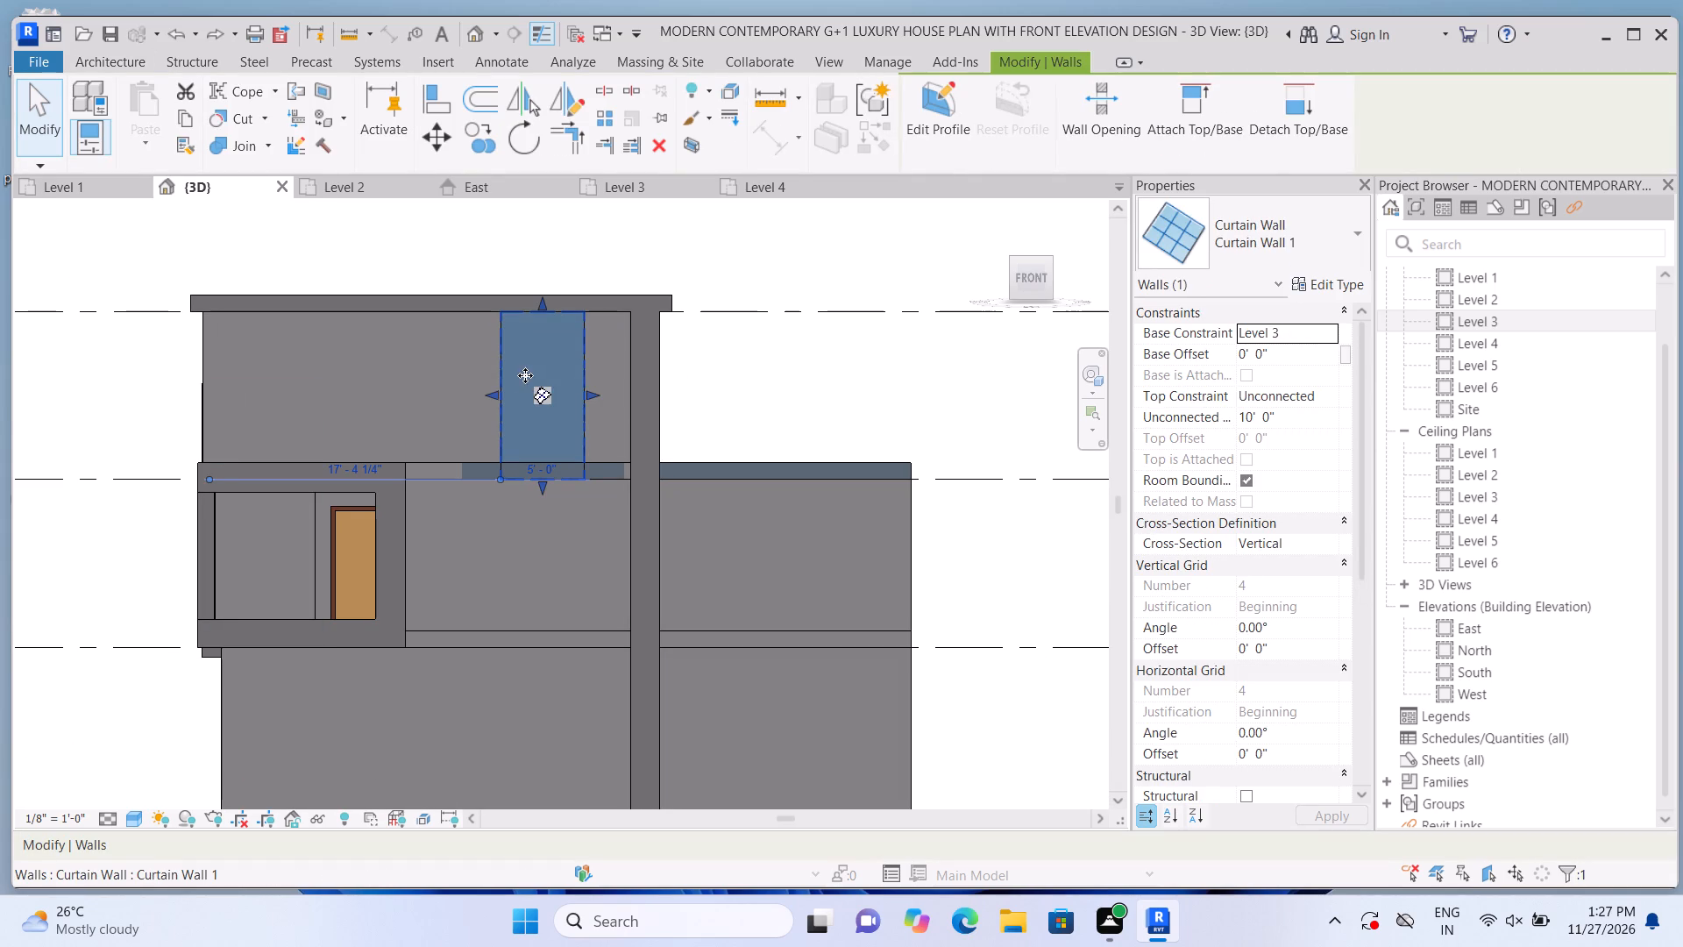
left_click_drag(486, 388, 541, 390)
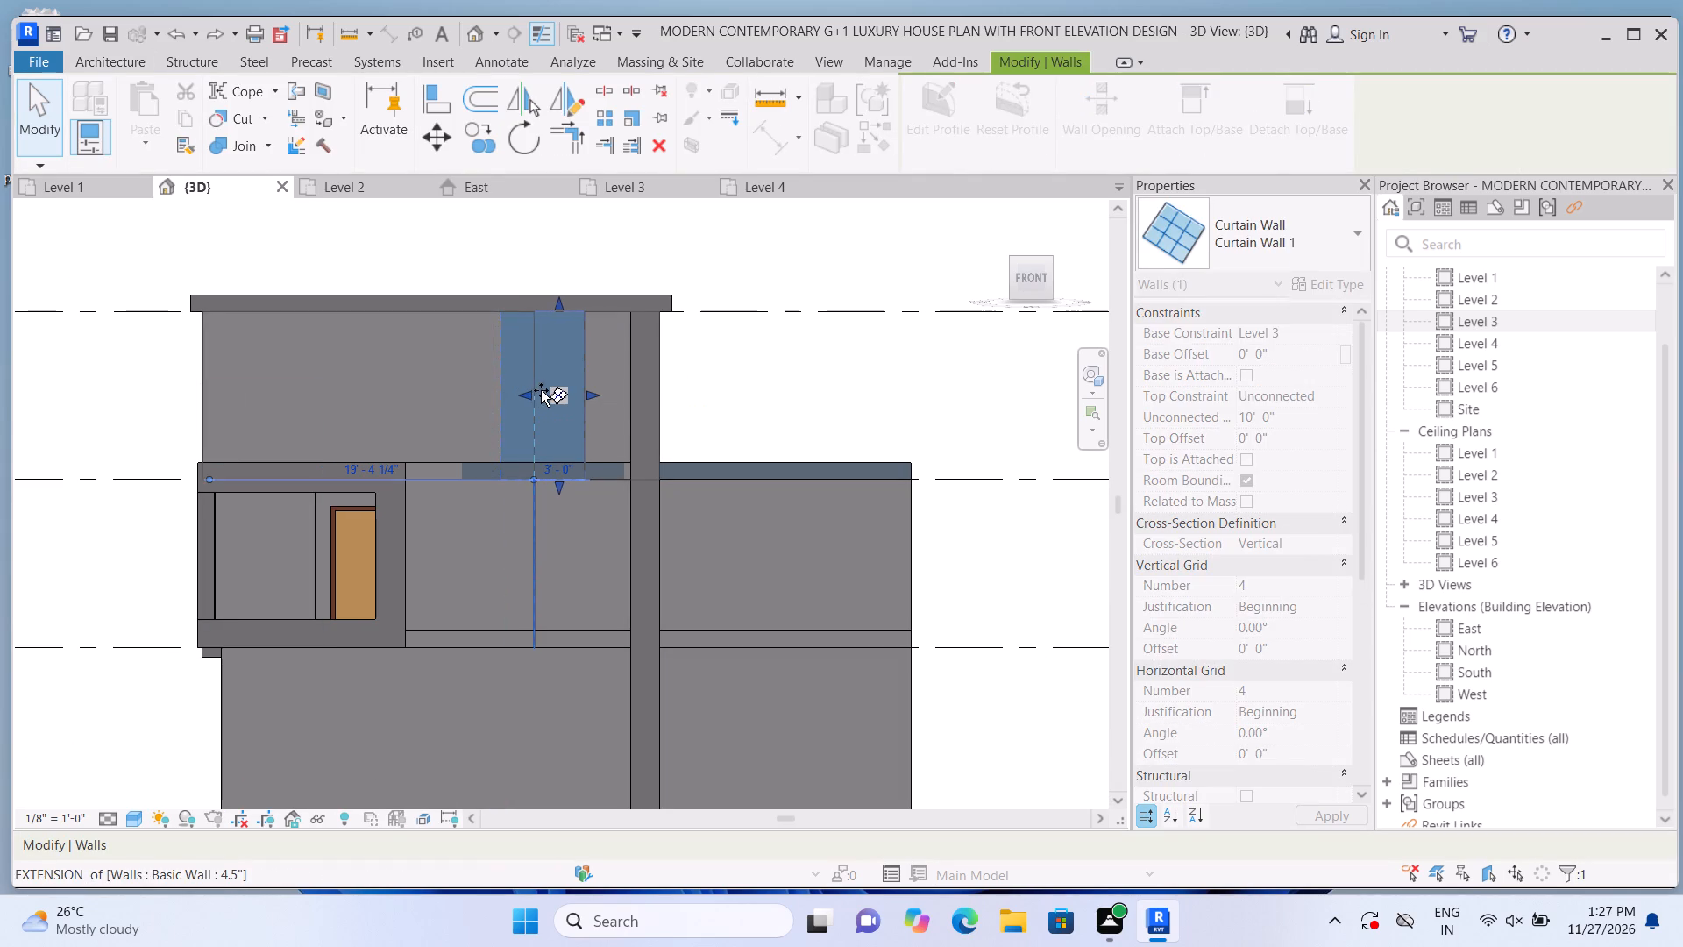
left_click_drag(541, 390, 540, 390)
left_click_drag(555, 298, 556, 325)
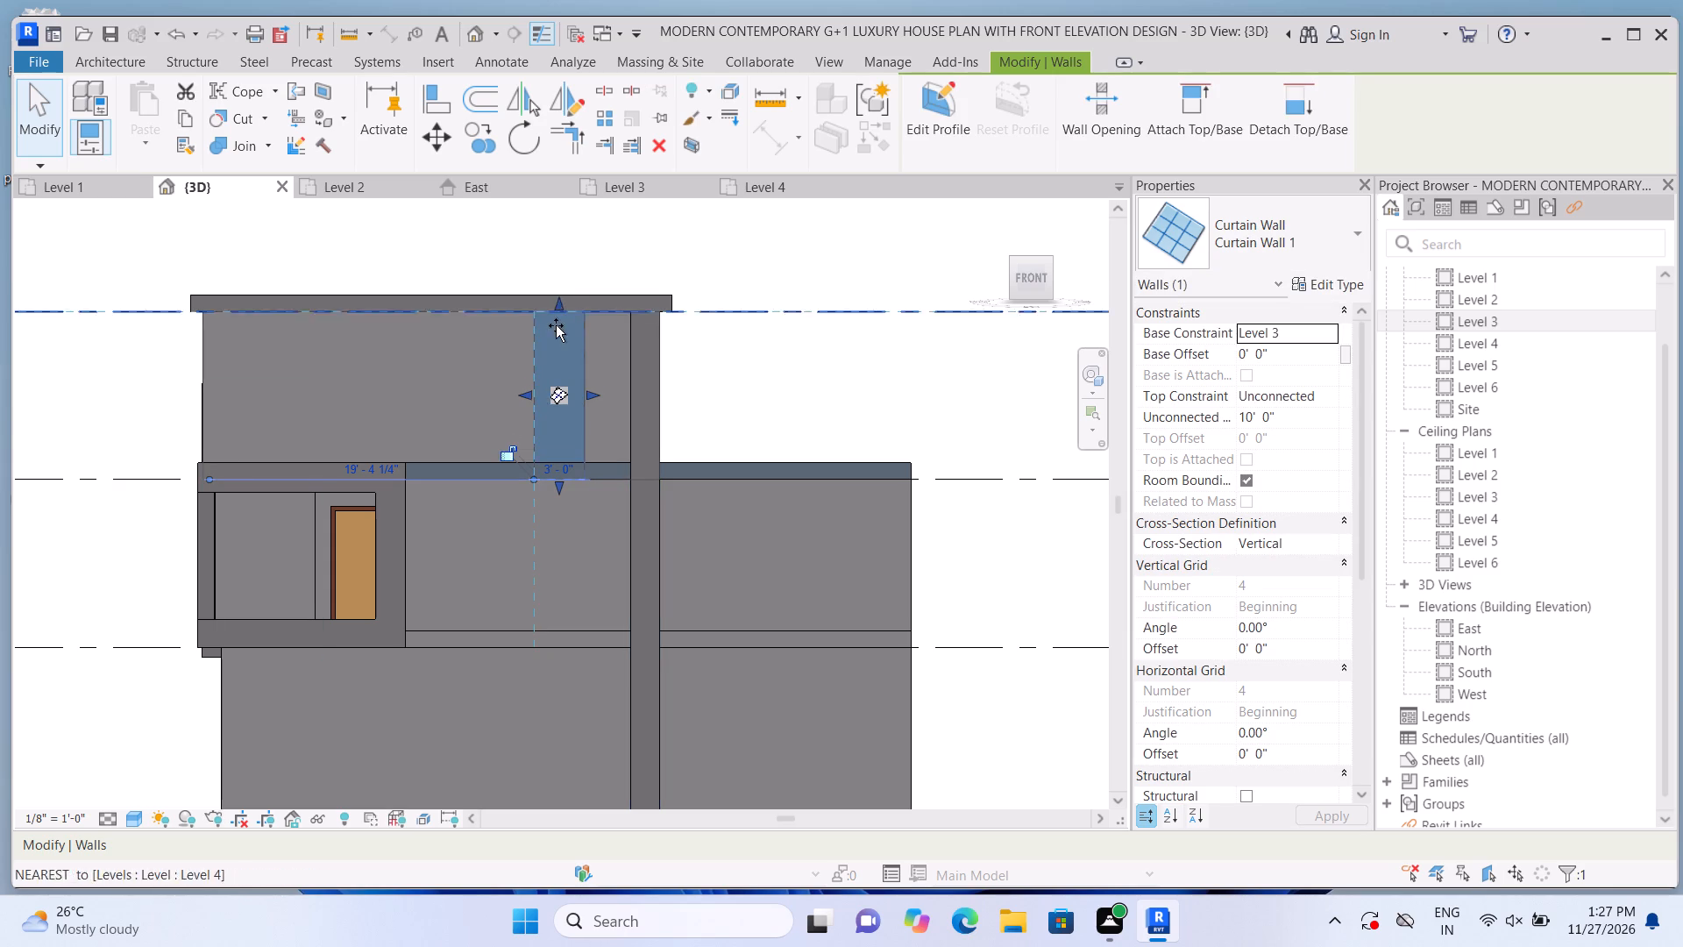
left_click_drag(556, 325, 558, 341)
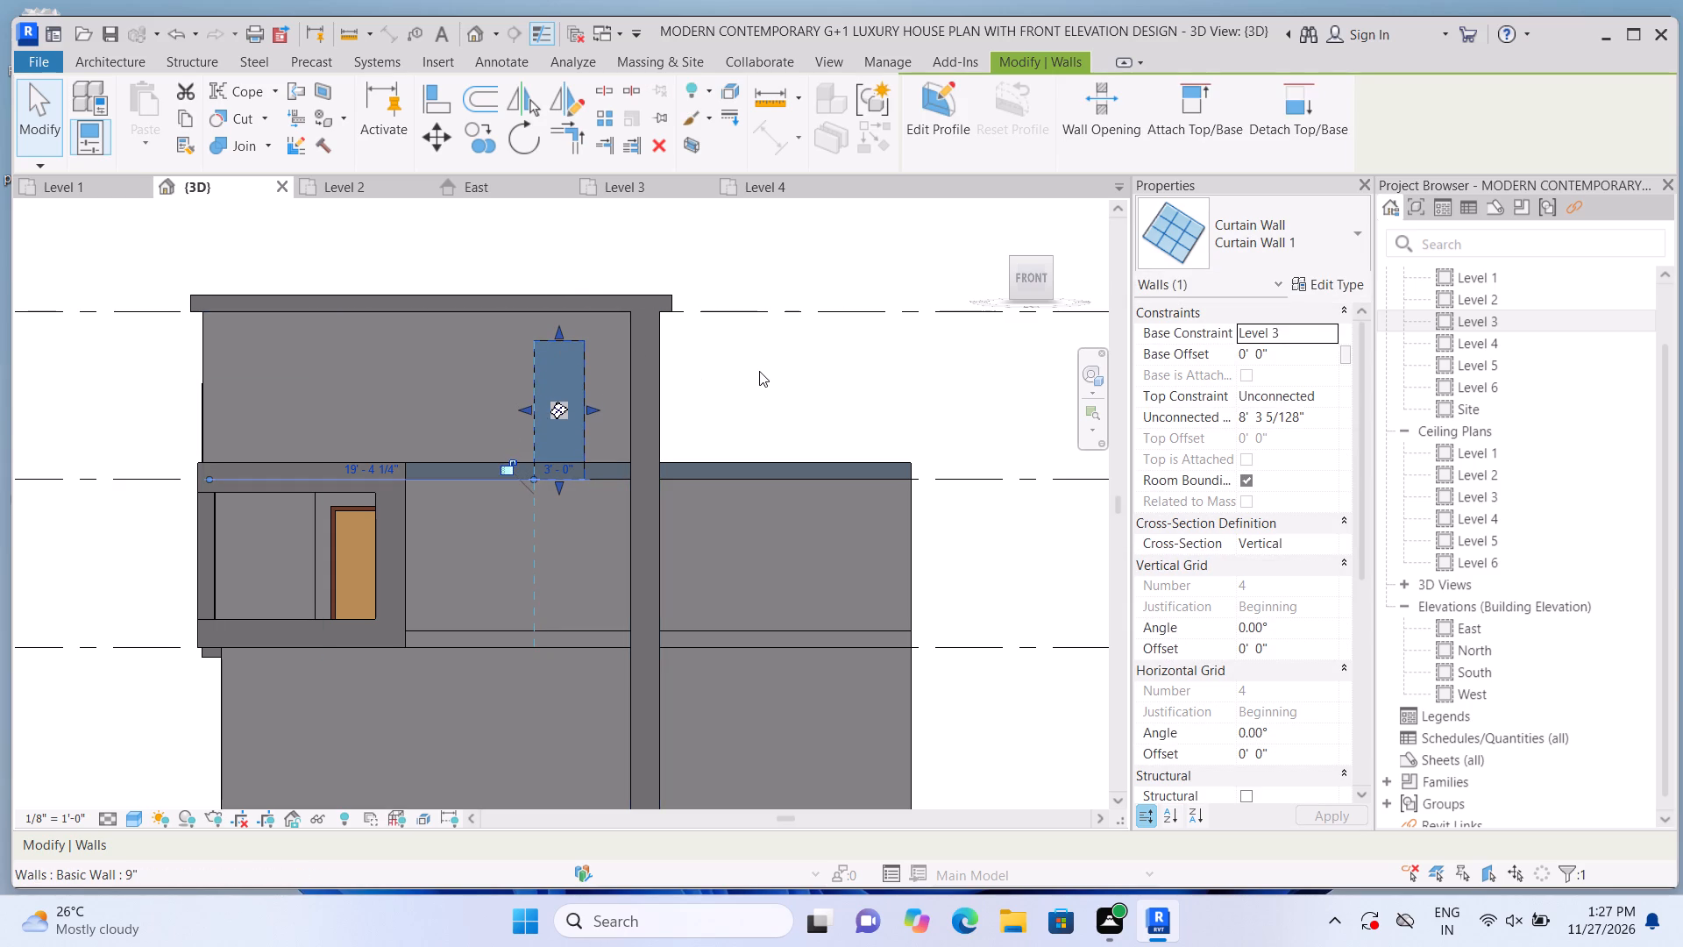
left_click(759, 371)
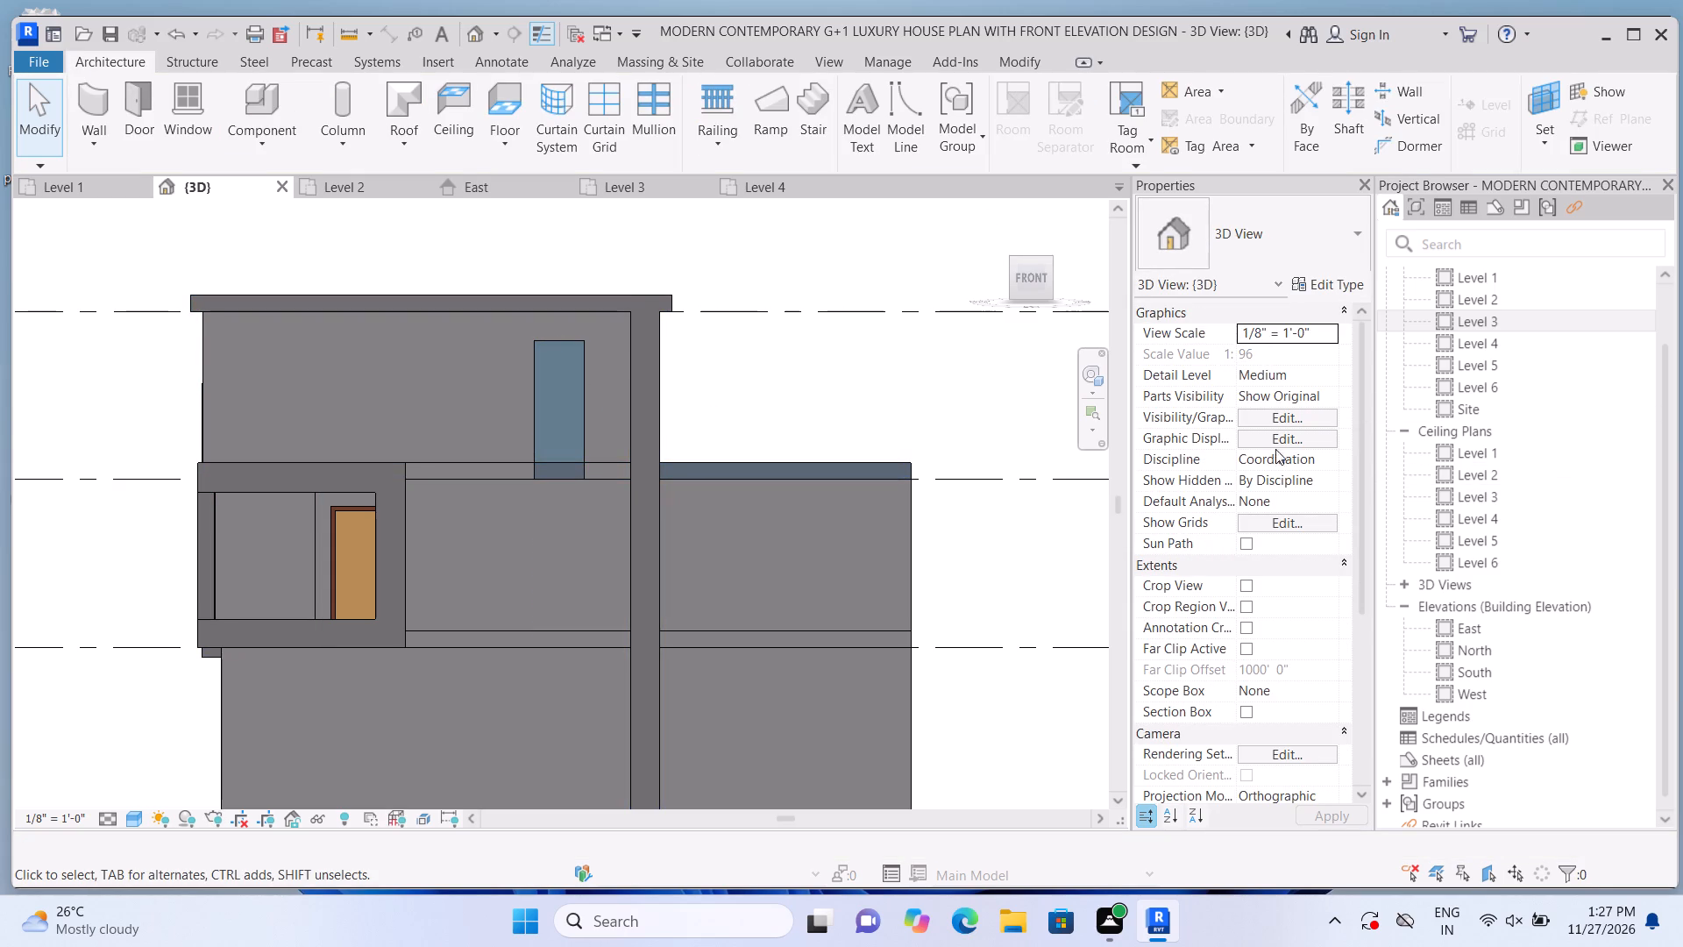
On the Level 2 plan, draw a 5'-0" long Curtain Wall 1 in the middle east room's outer wall and cut it out of that wall.
double_click(1444, 298)
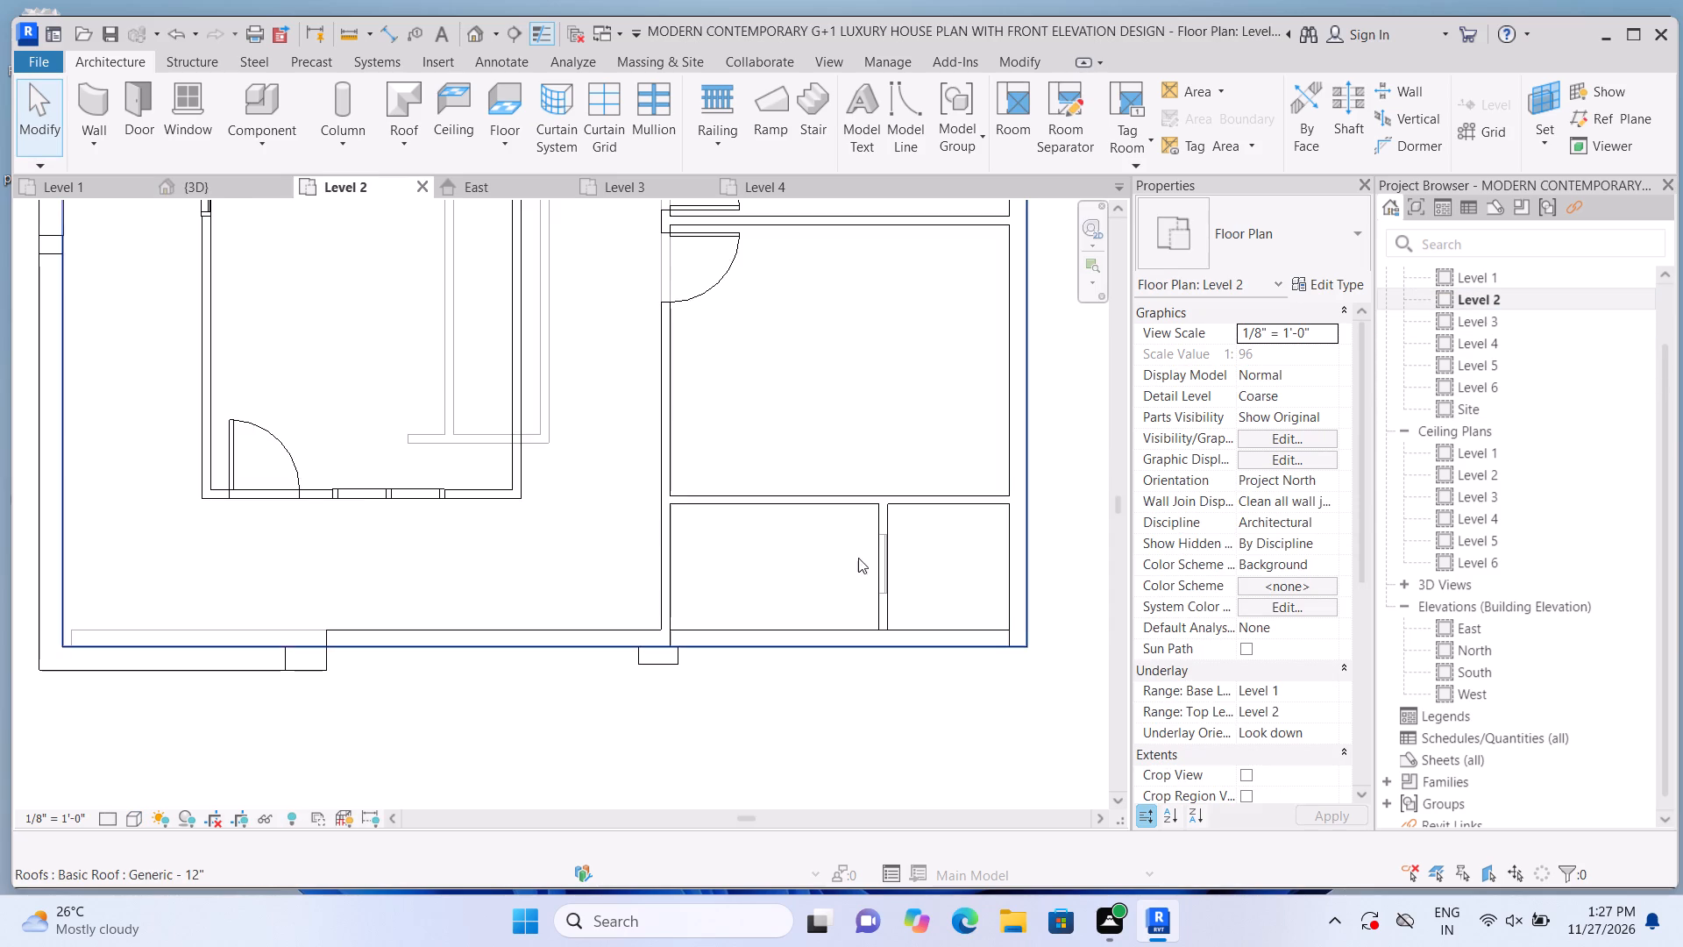
scroll(858, 560, "down", 6)
middle_click_drag(900, 495, 829, 596)
scroll(829, 596, "up", 1)
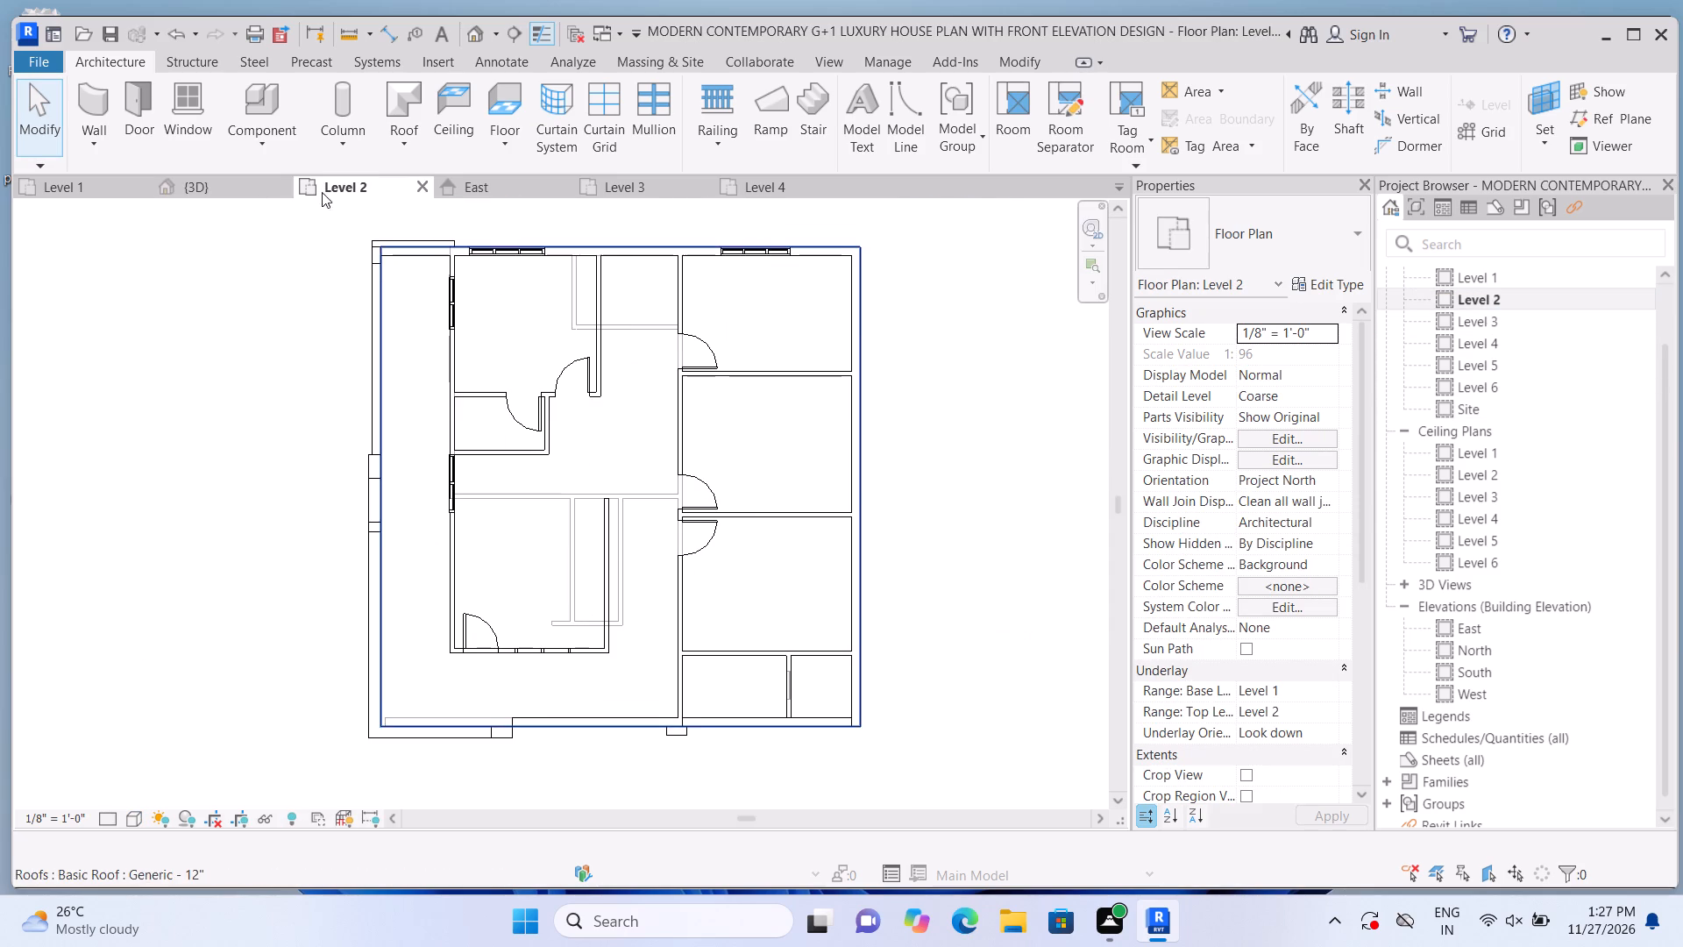
left_click(98, 111)
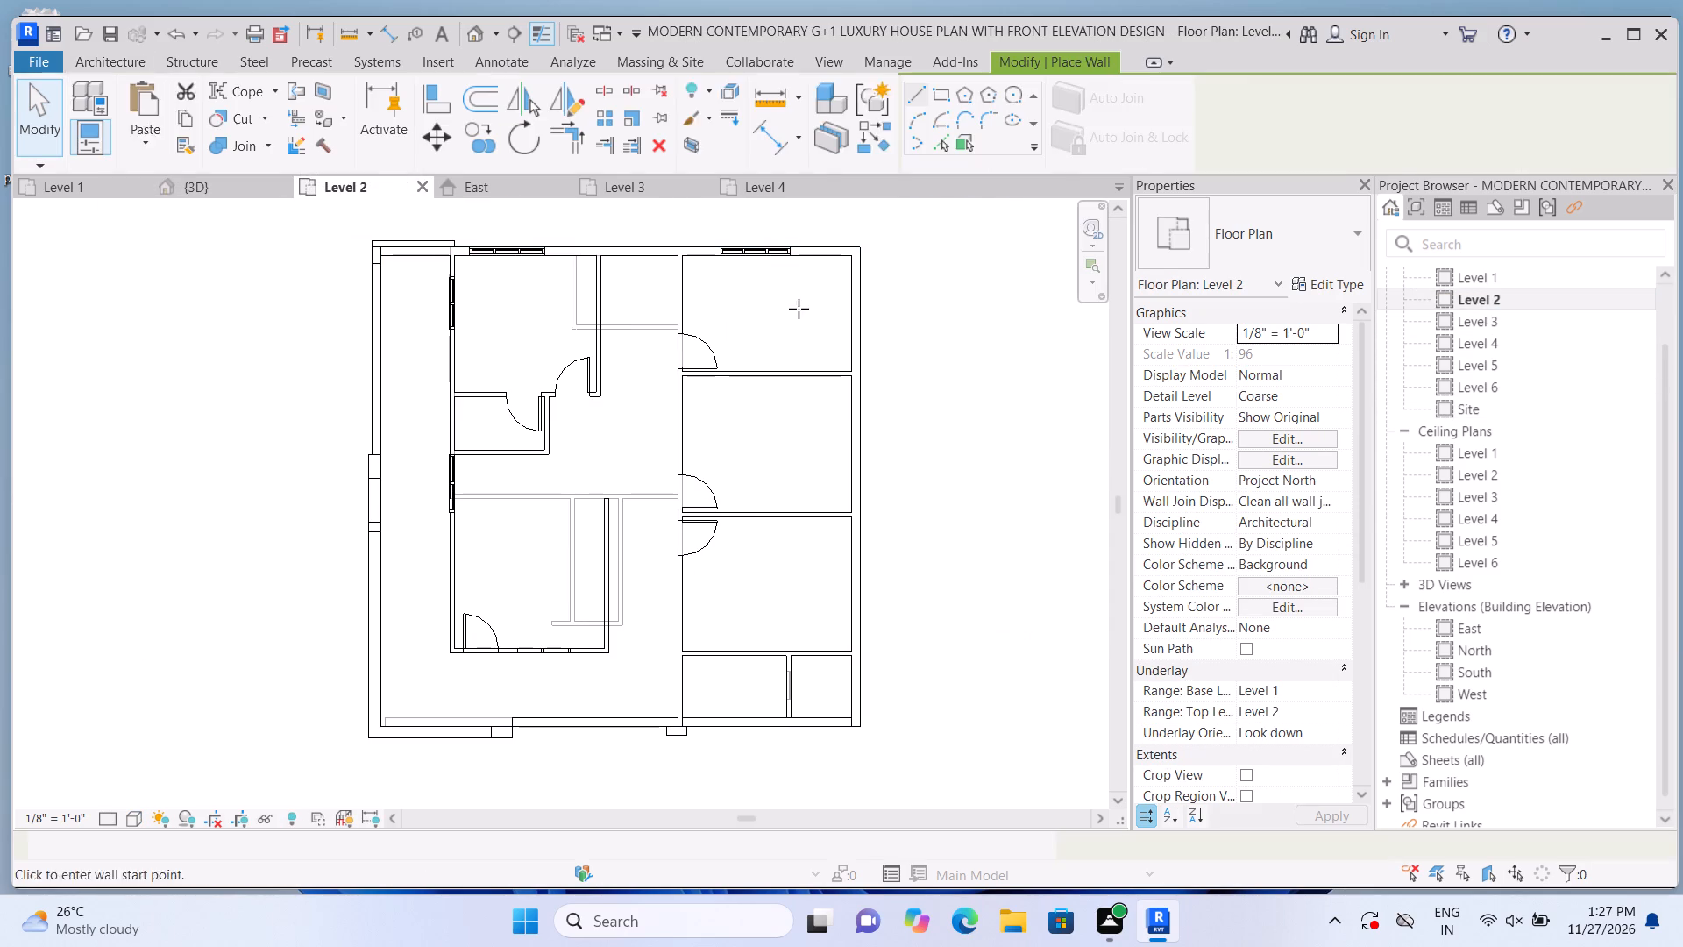
double_click(861, 417)
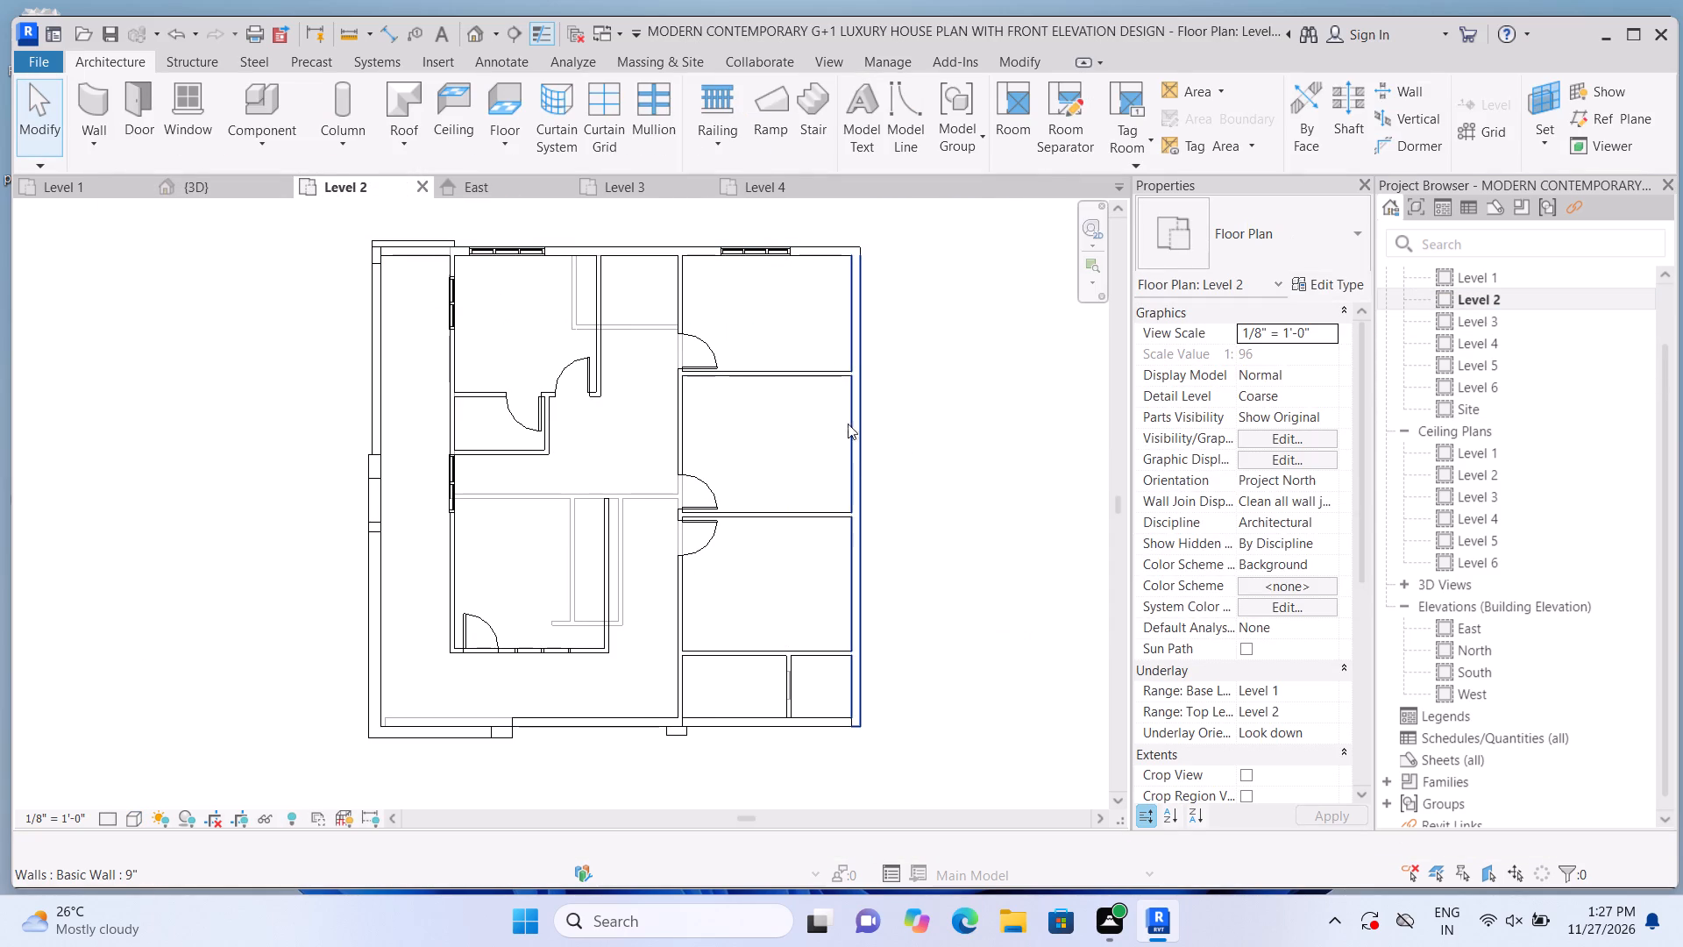
left_click(102, 107)
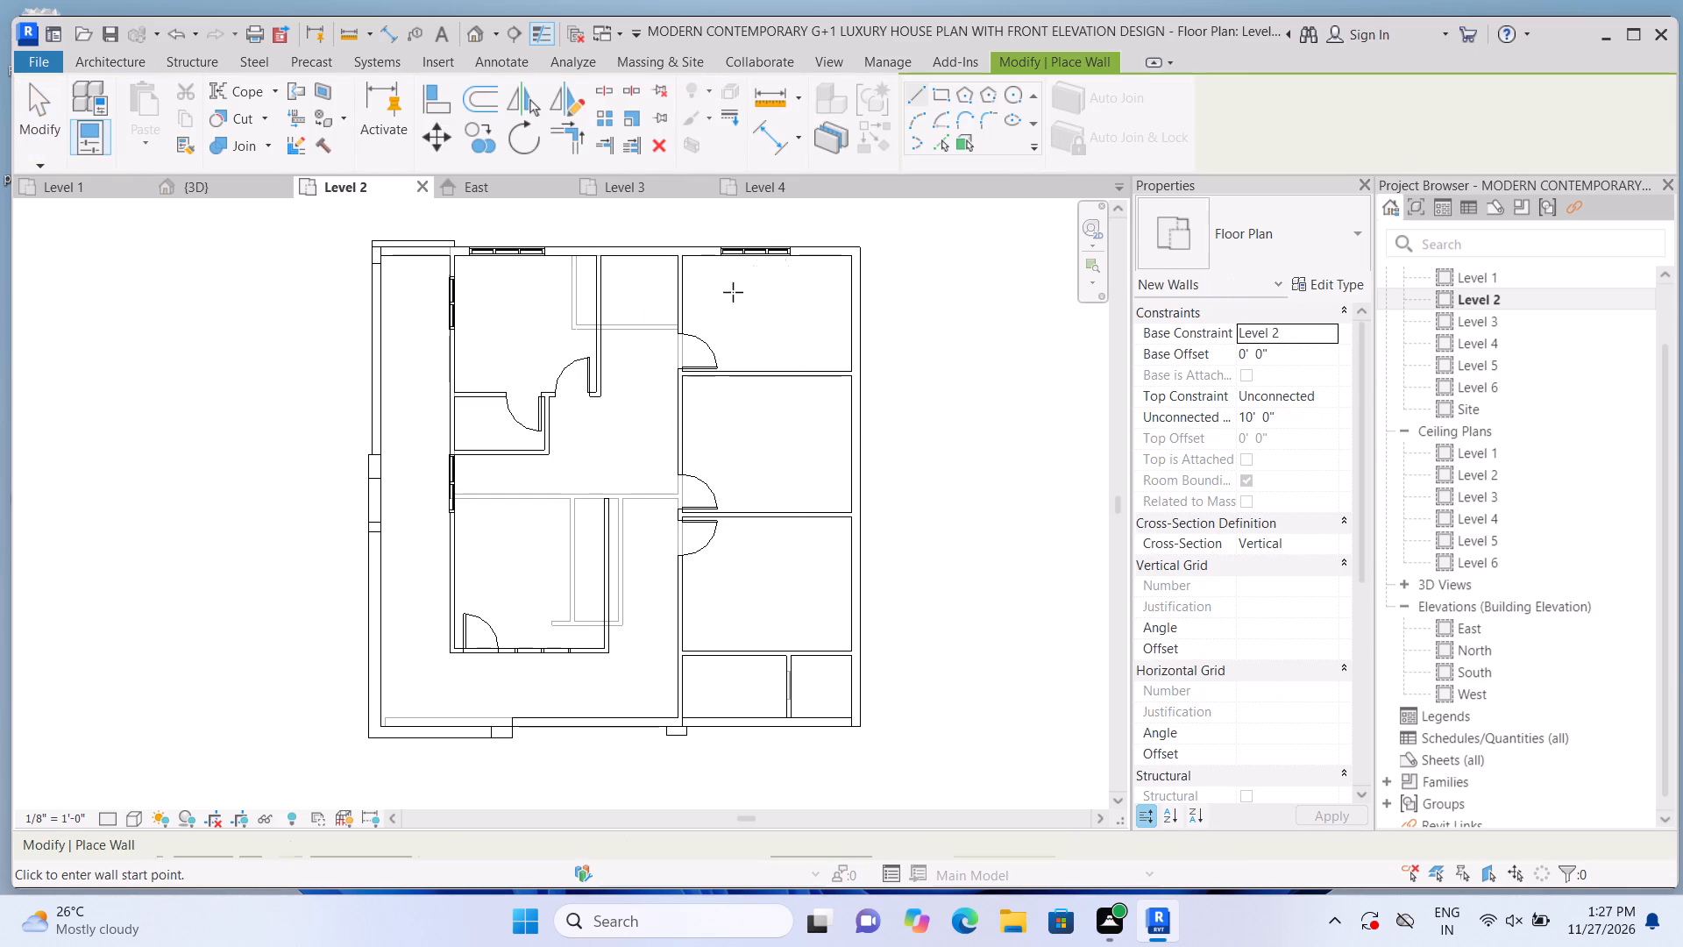
left_click(861, 417)
left_click(854, 477)
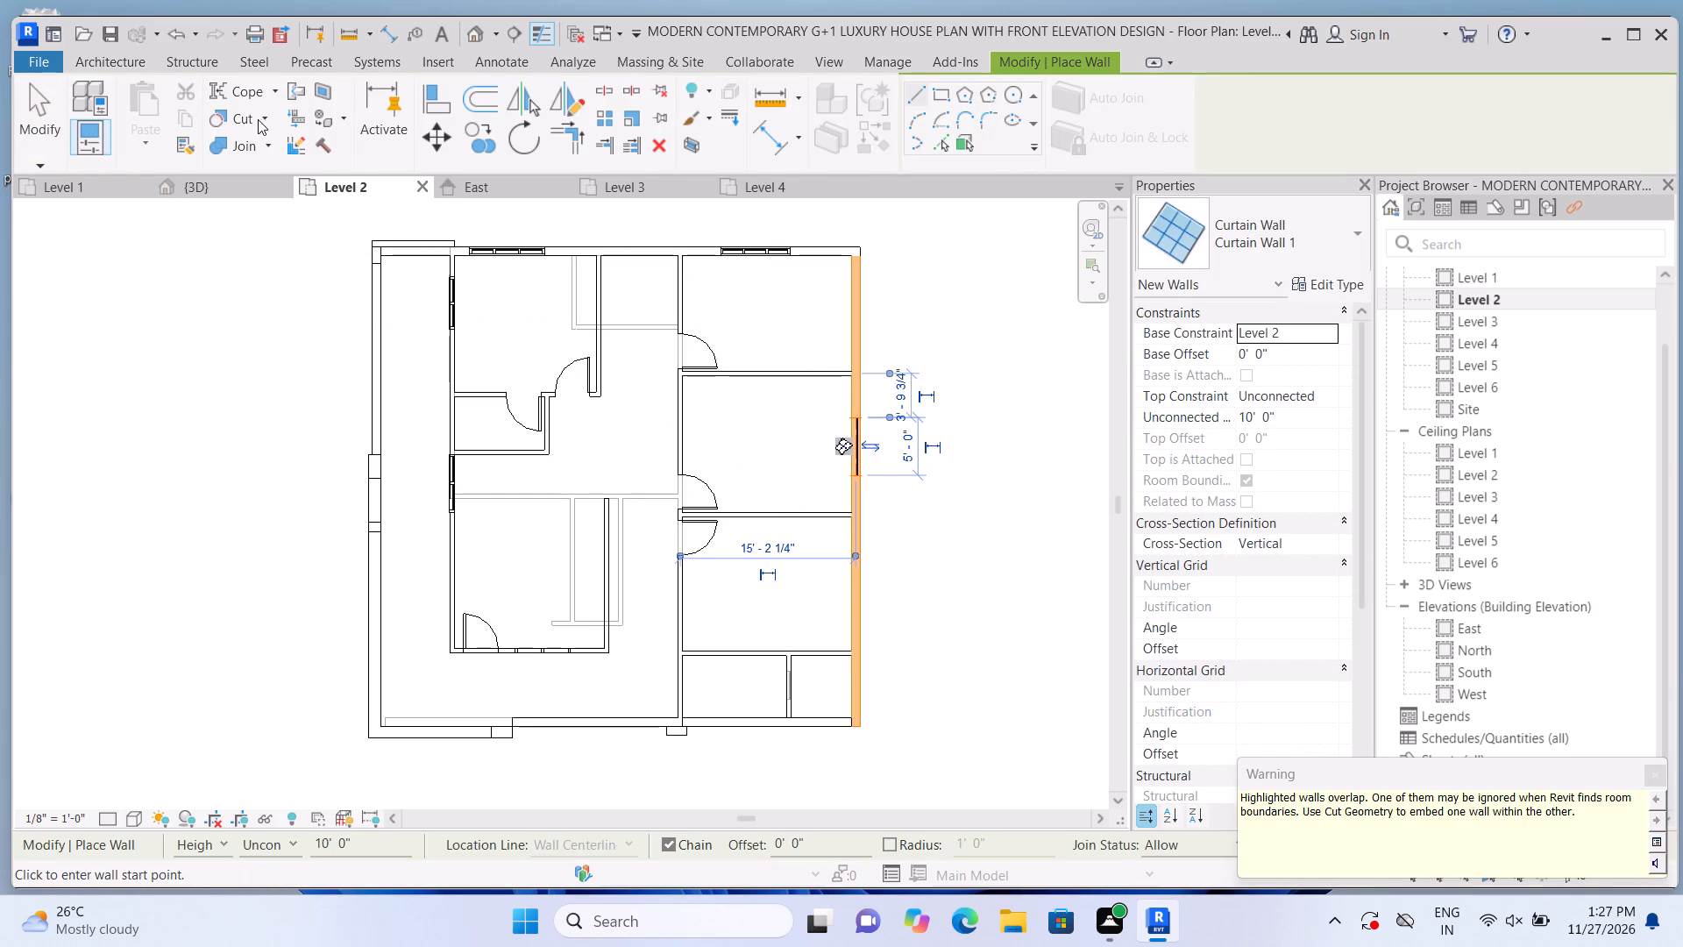
left_click(261, 119)
left_click(262, 153)
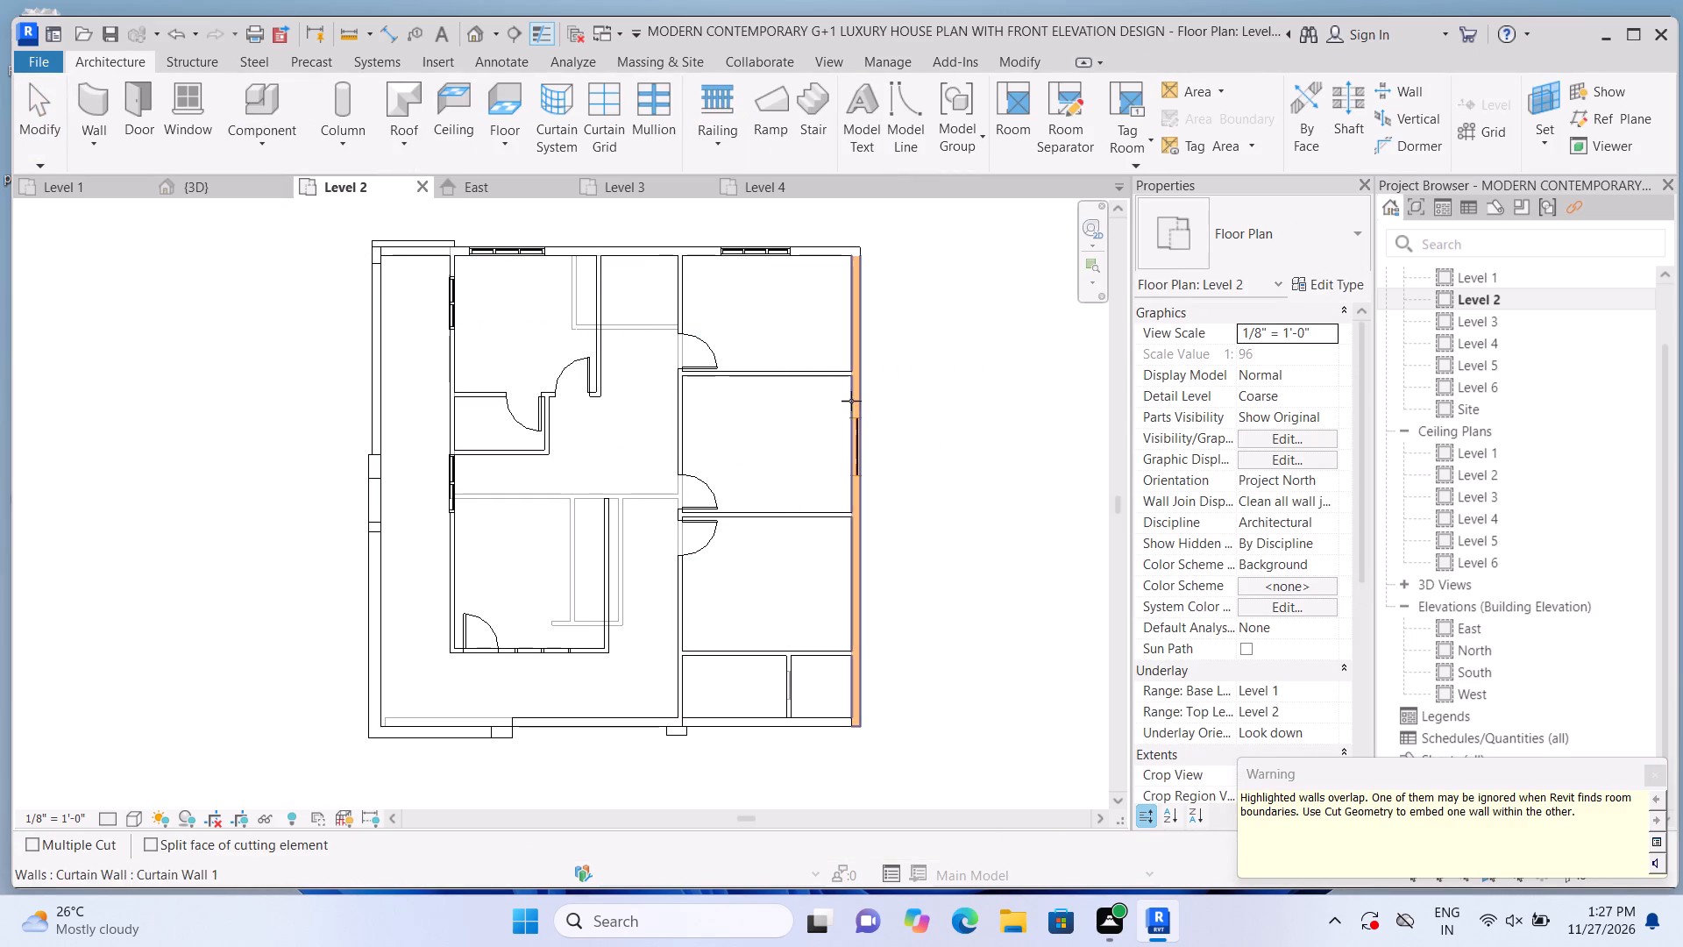
left_click(870, 390)
left_click(863, 436)
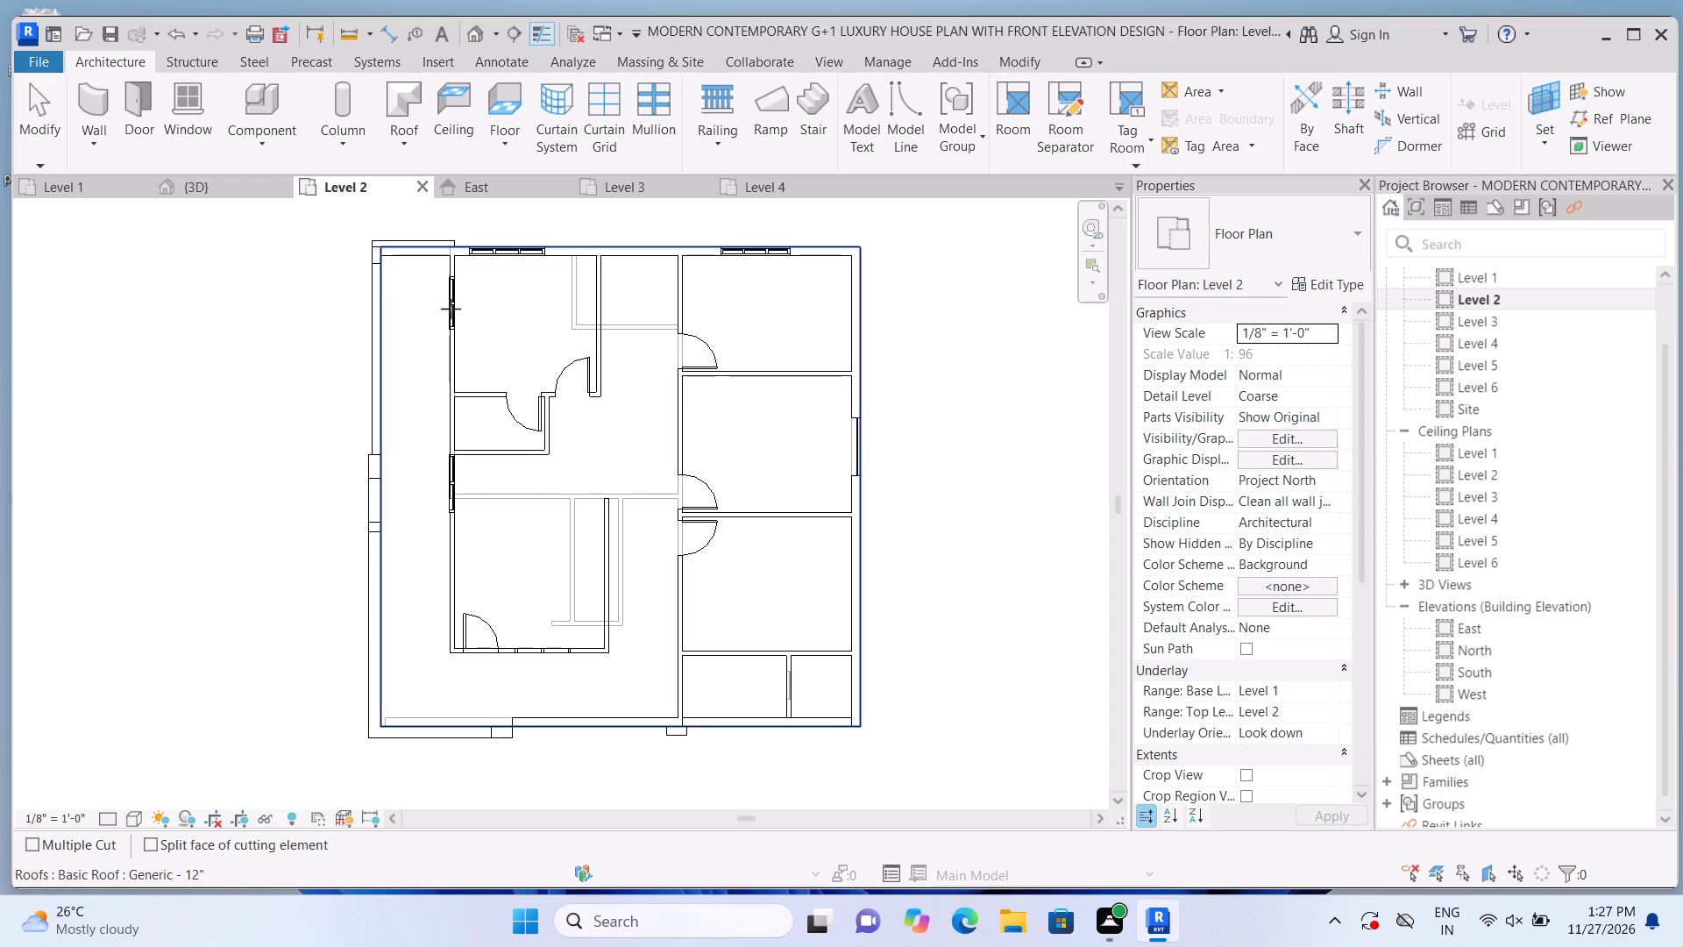
Examine the new east-wall curtain wall by comparing the 3D front view with the Level 2 plan.
left_click(472, 28)
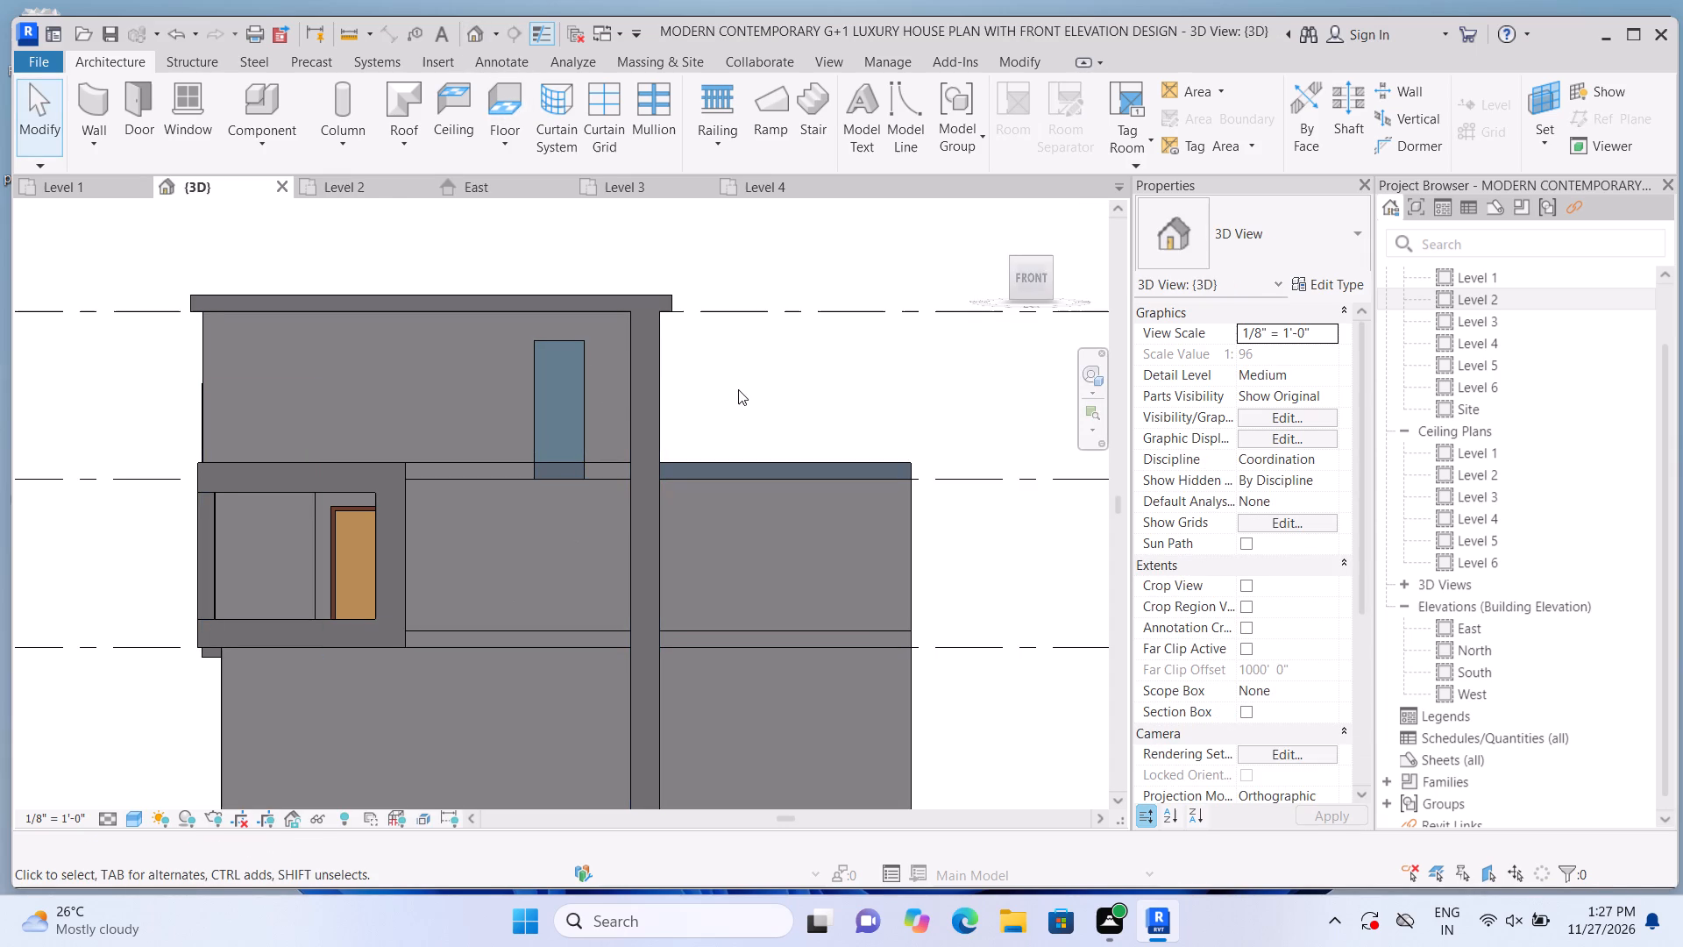
middle_click_drag(738, 385, 816, 382)
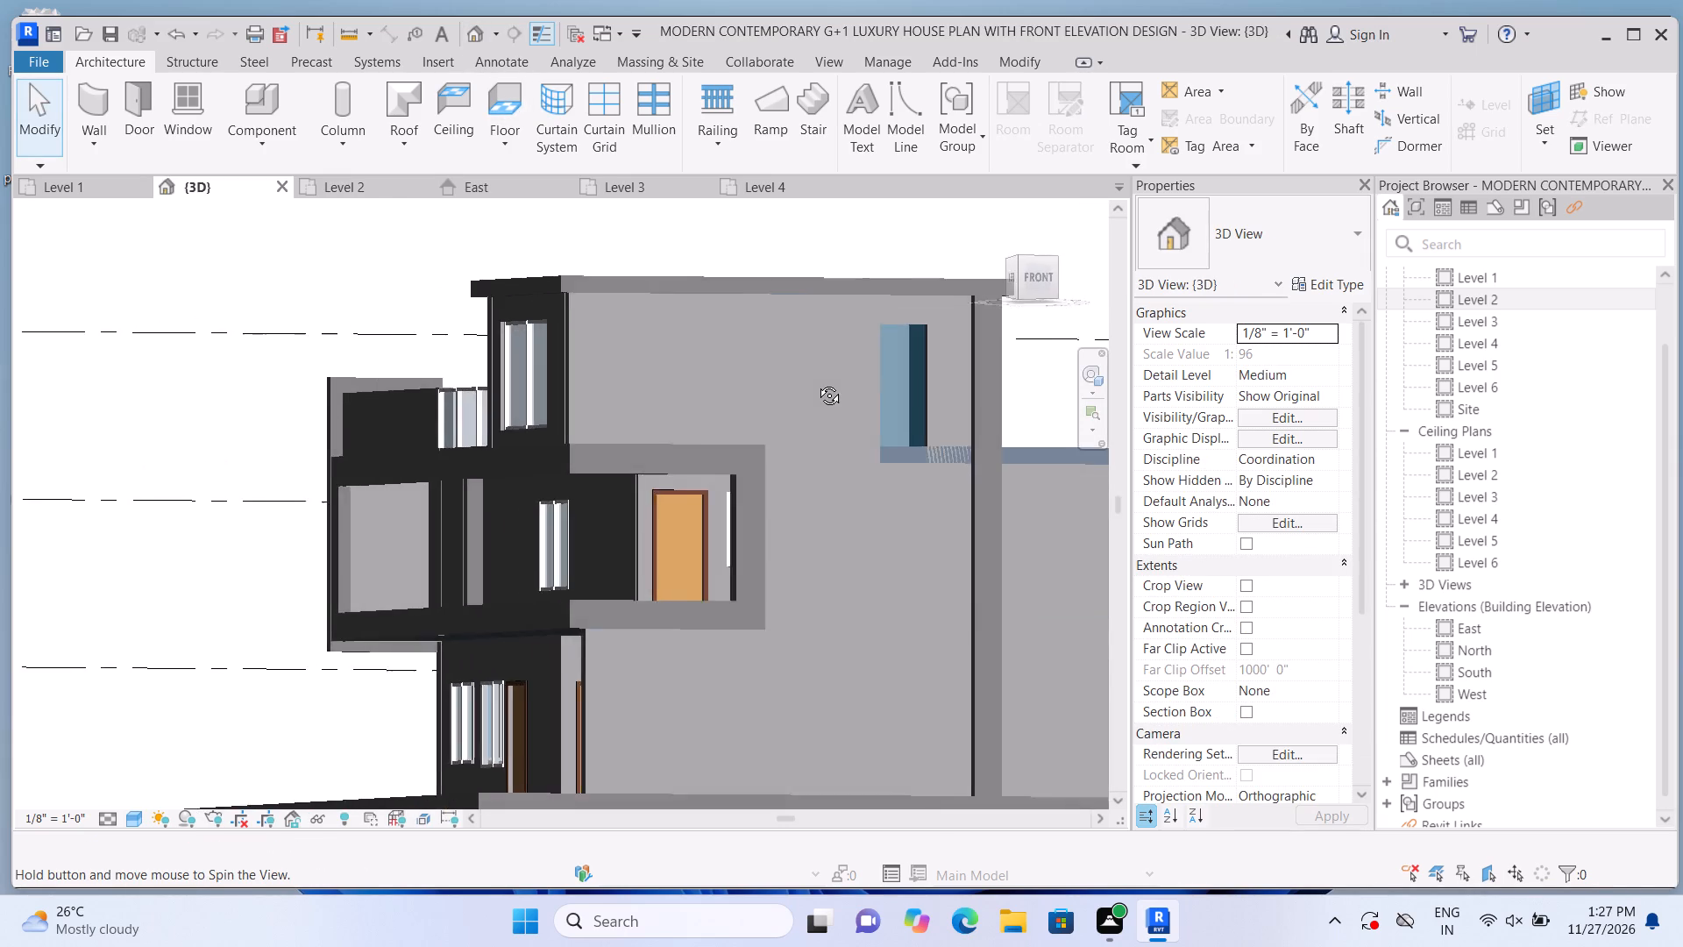
middle_click_drag(816, 382, 735, 396)
middle_click_drag(740, 395, 748, 391, "shift")
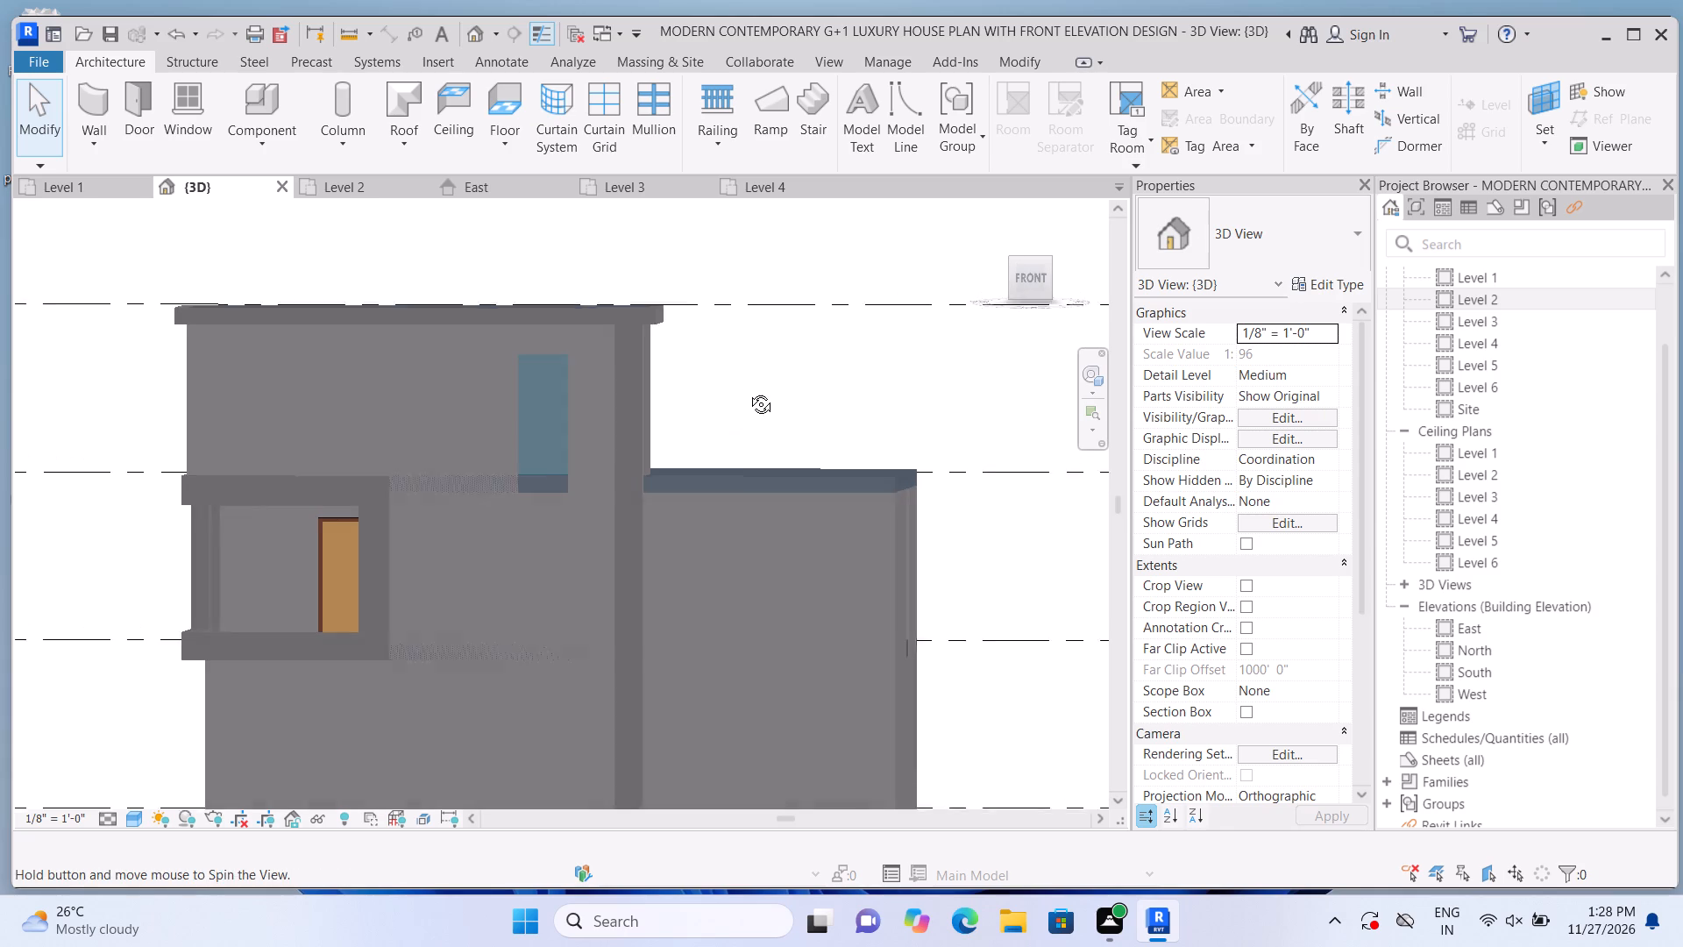
middle_click_drag(748, 391, 749, 391, "shift")
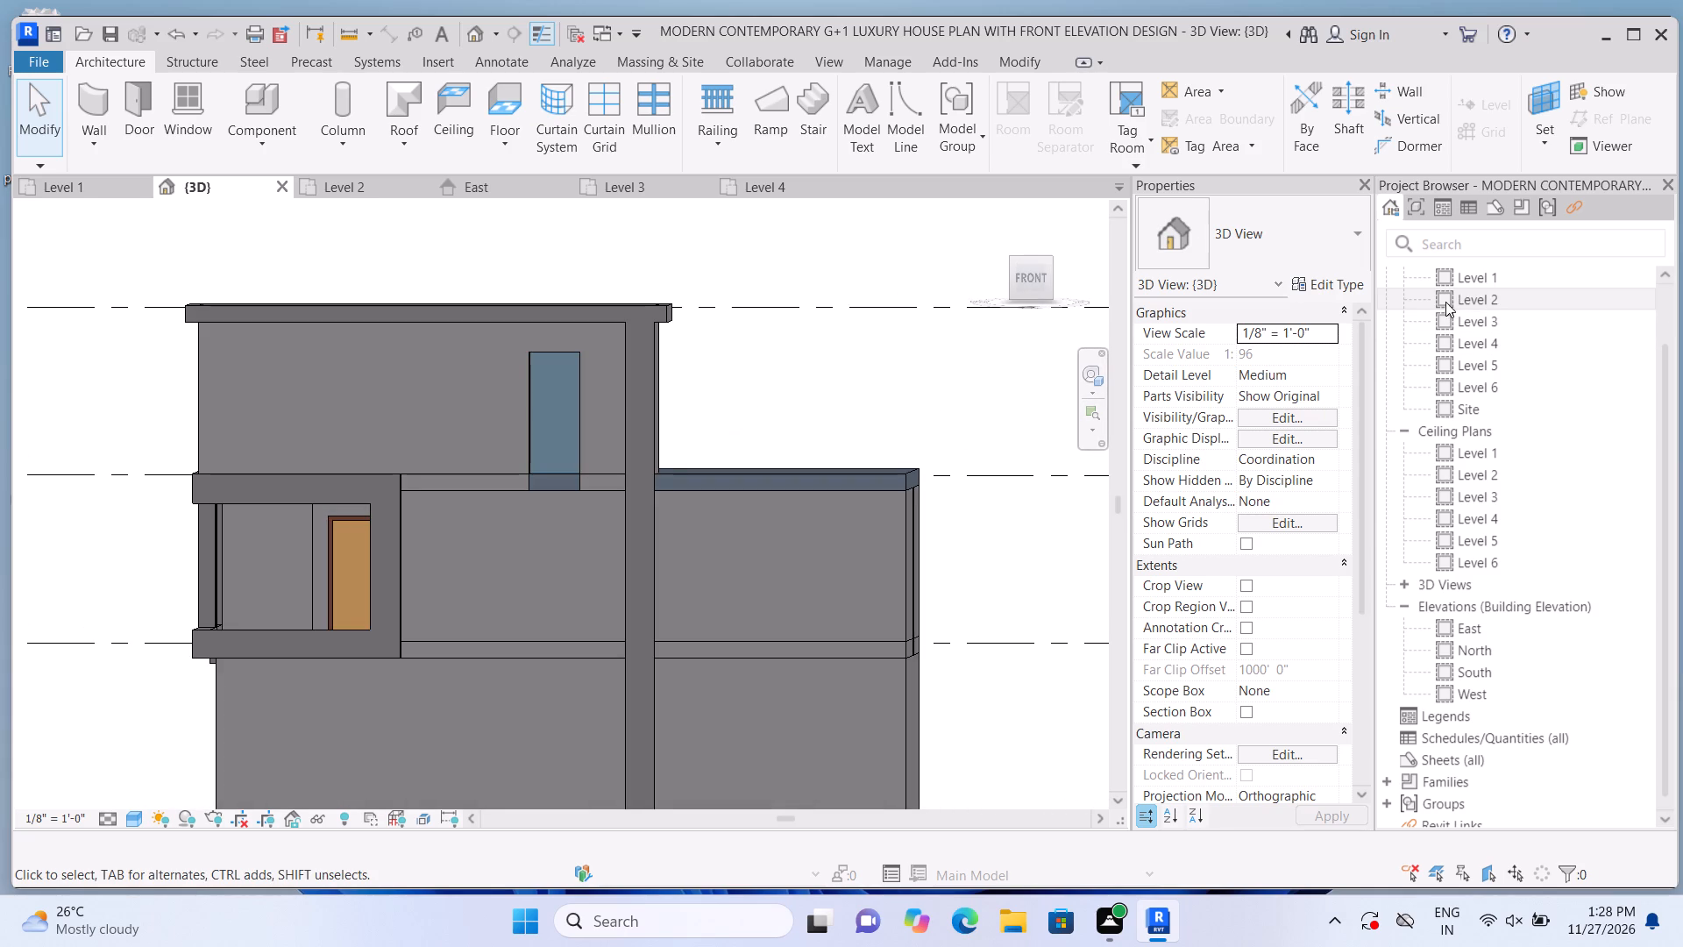
double_click(1445, 302)
scroll(726, 546, "down", 1)
scroll(824, 462, "up", 2)
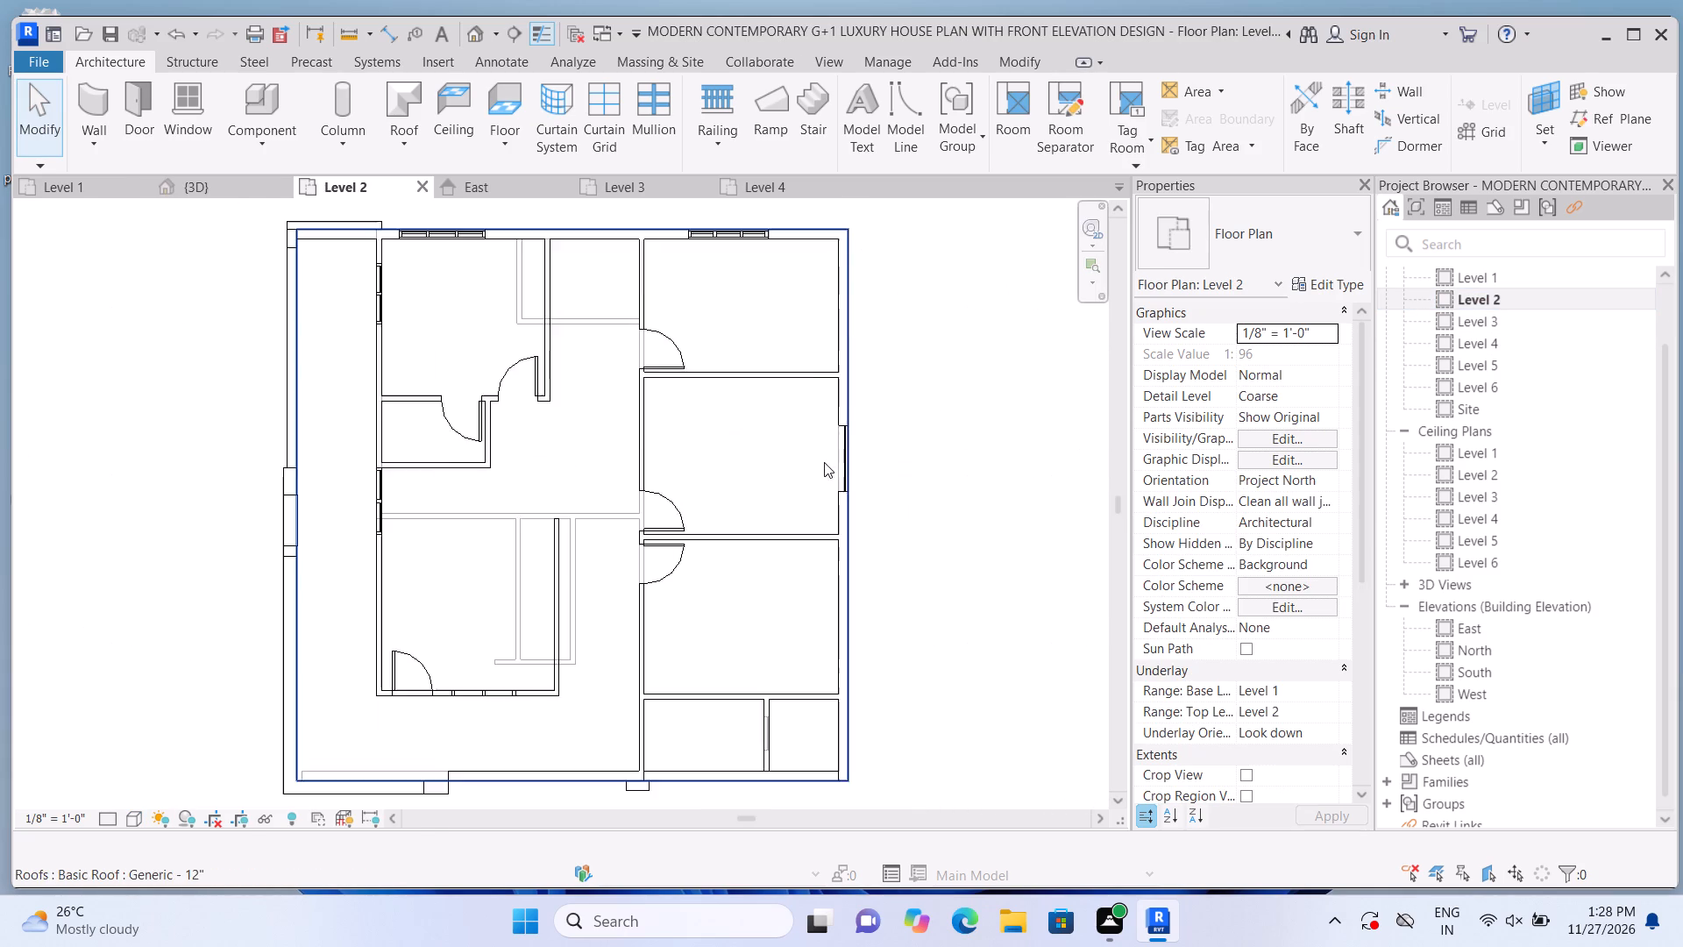
scroll(824, 462, "up", 2)
left_click(851, 460)
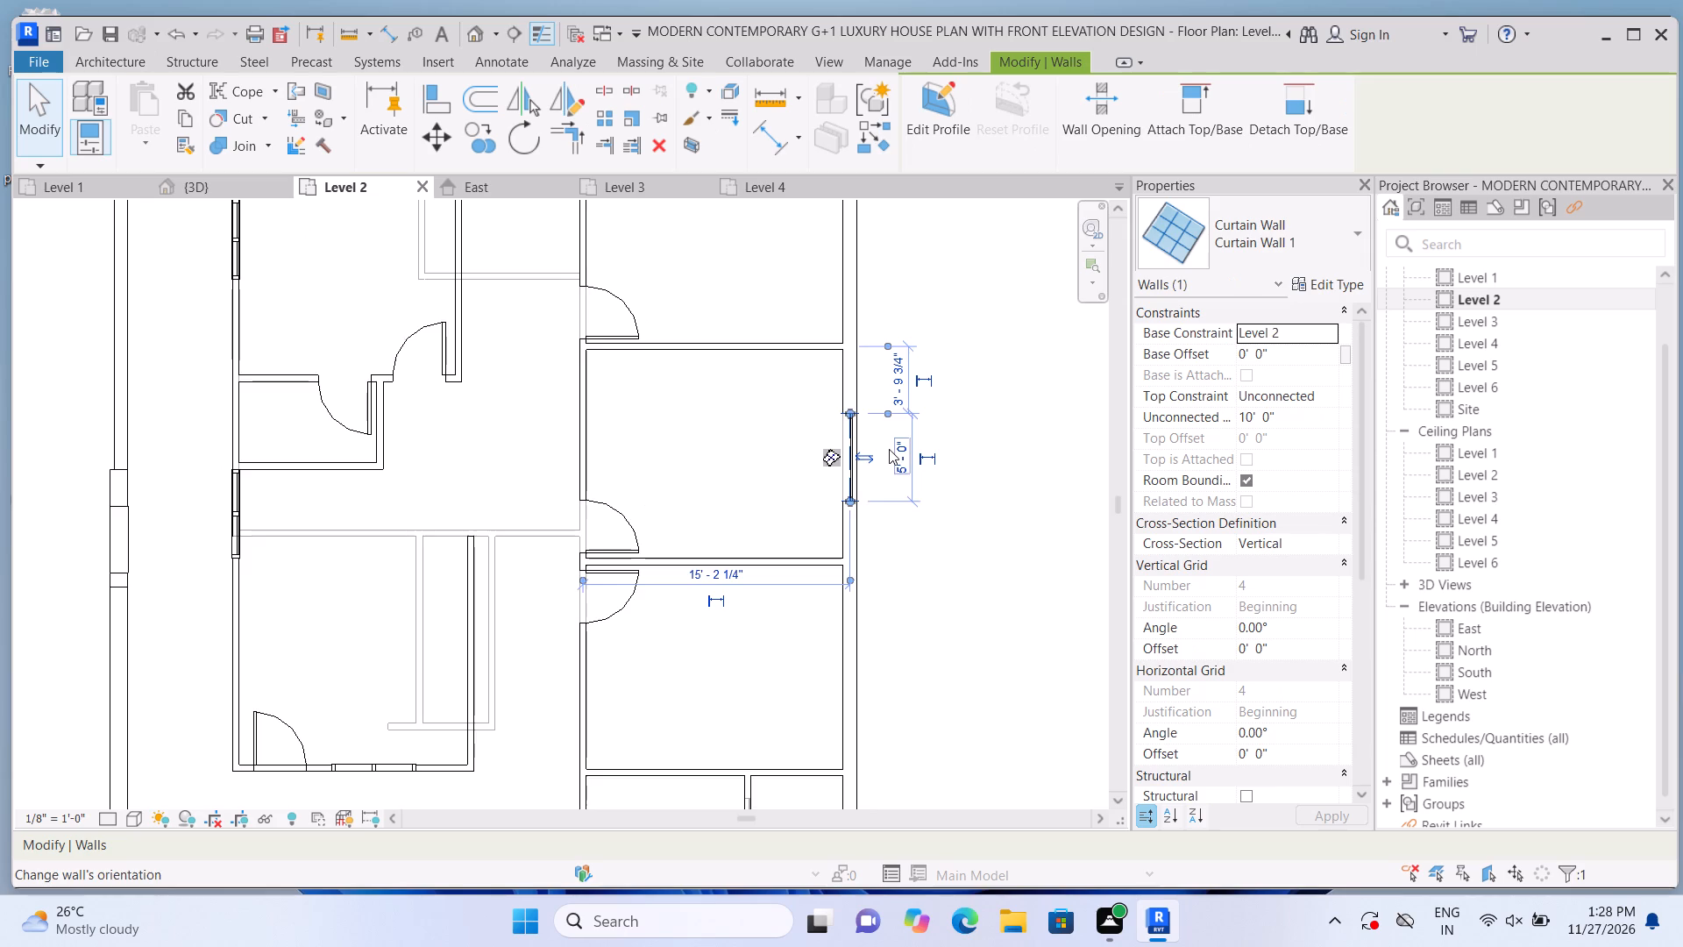
scroll(891, 450, "up", 2)
double_click(956, 443)
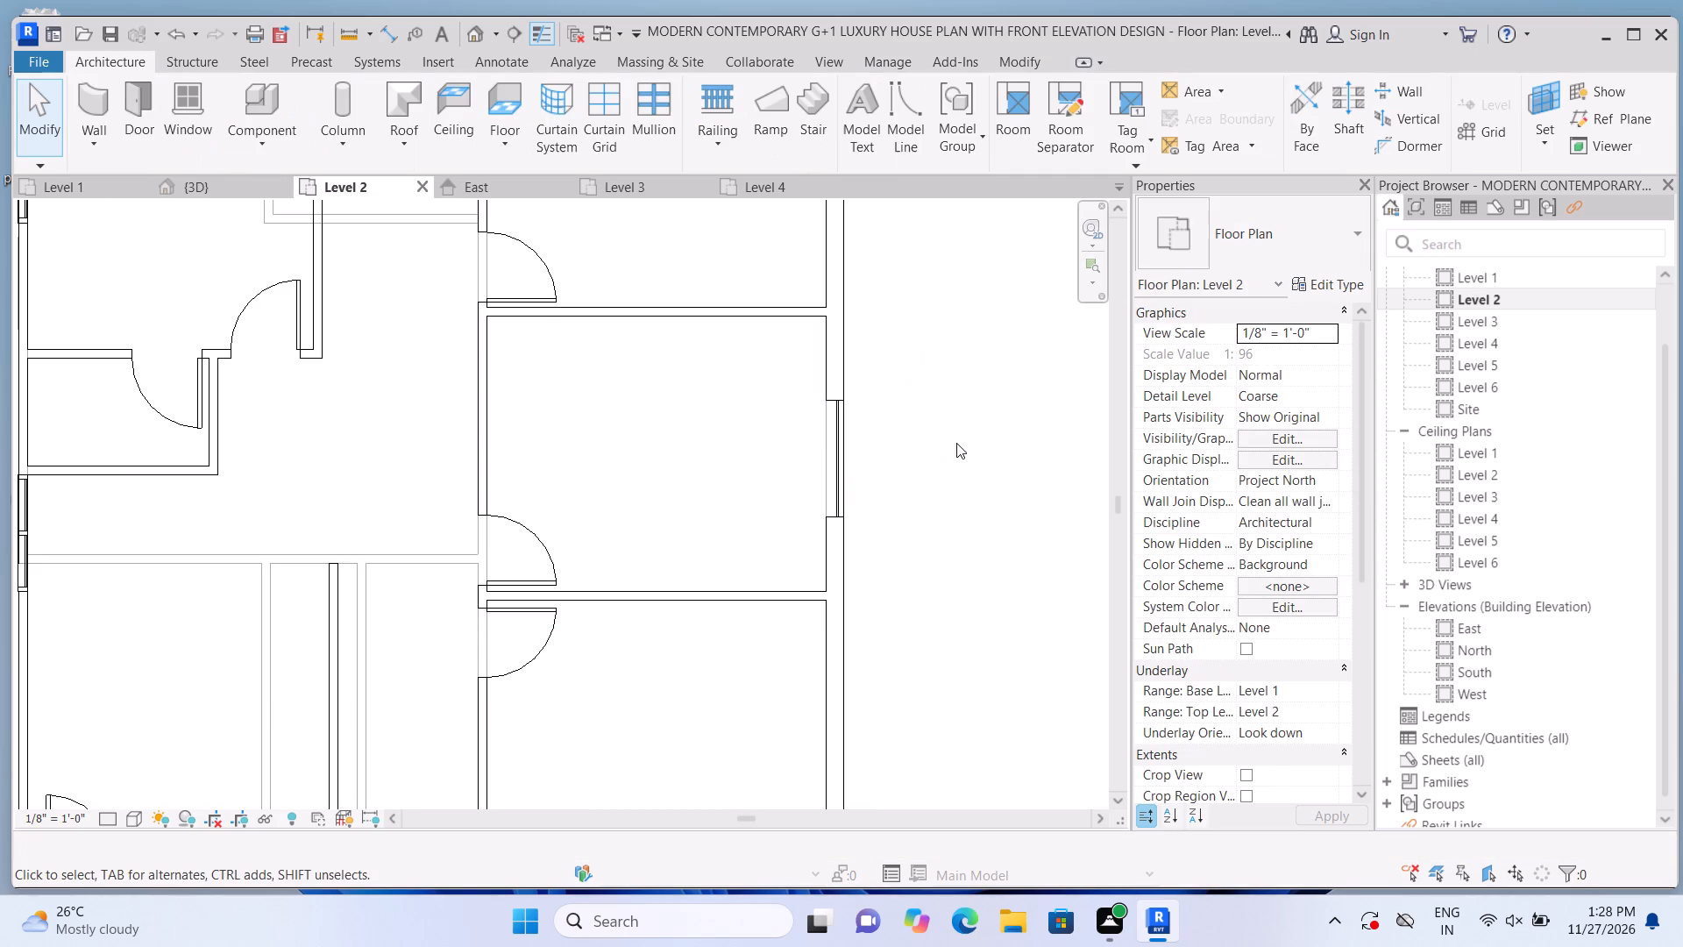
scroll(956, 444, "down", 2)
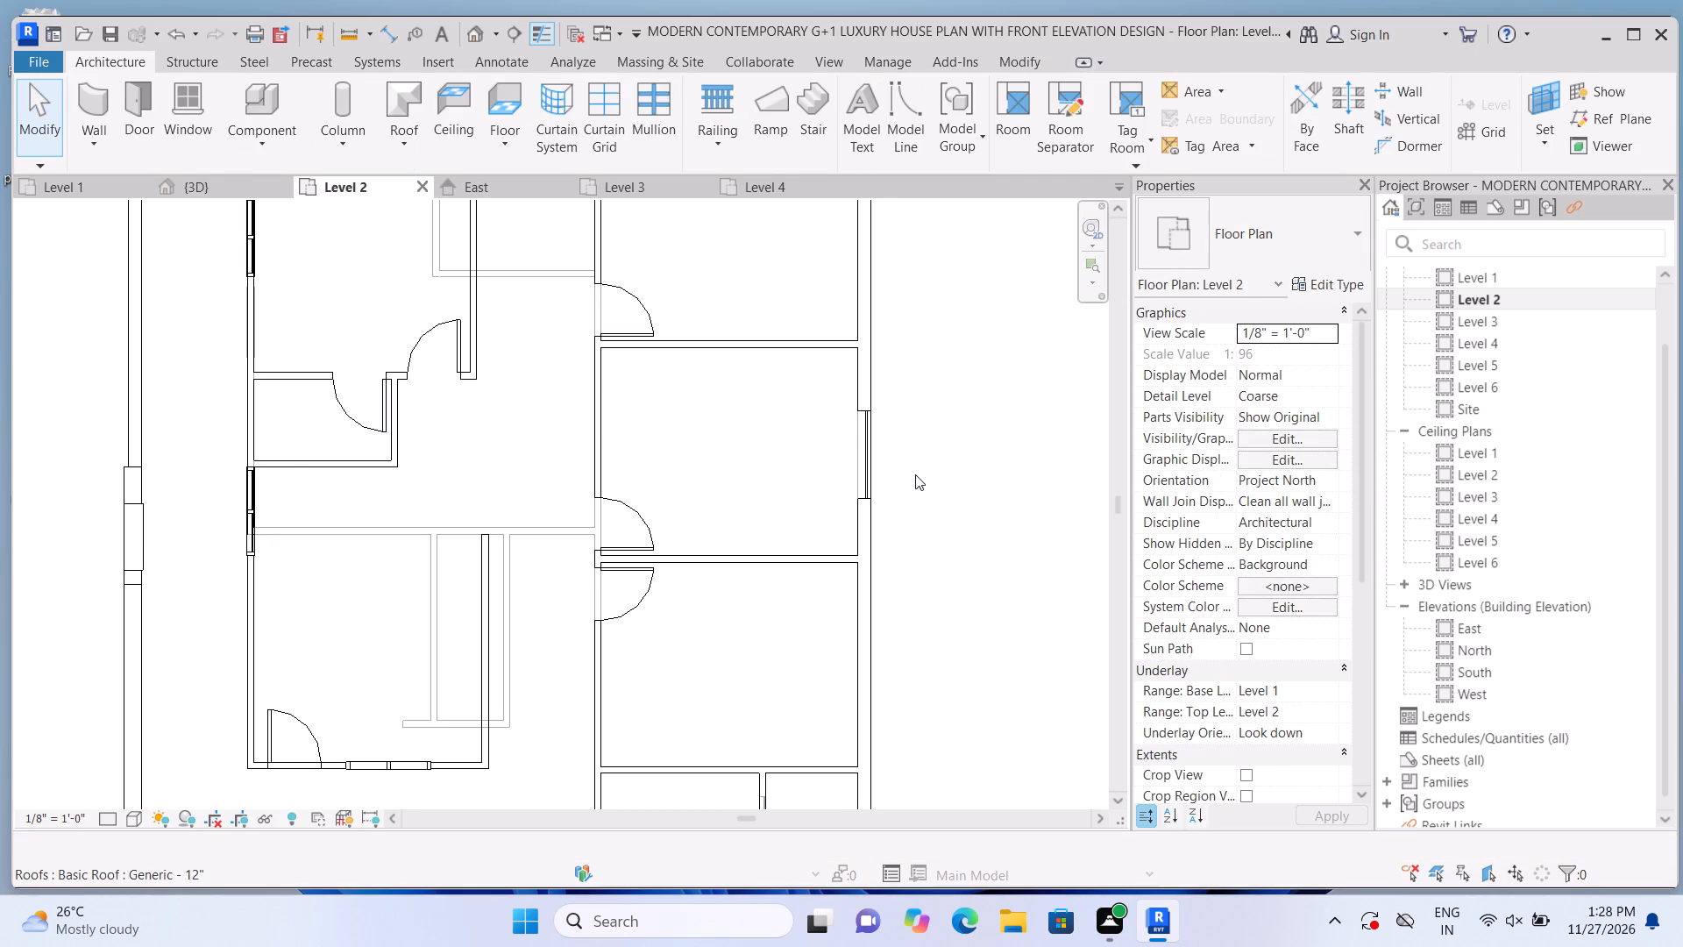
scroll(917, 481, "down", 2)
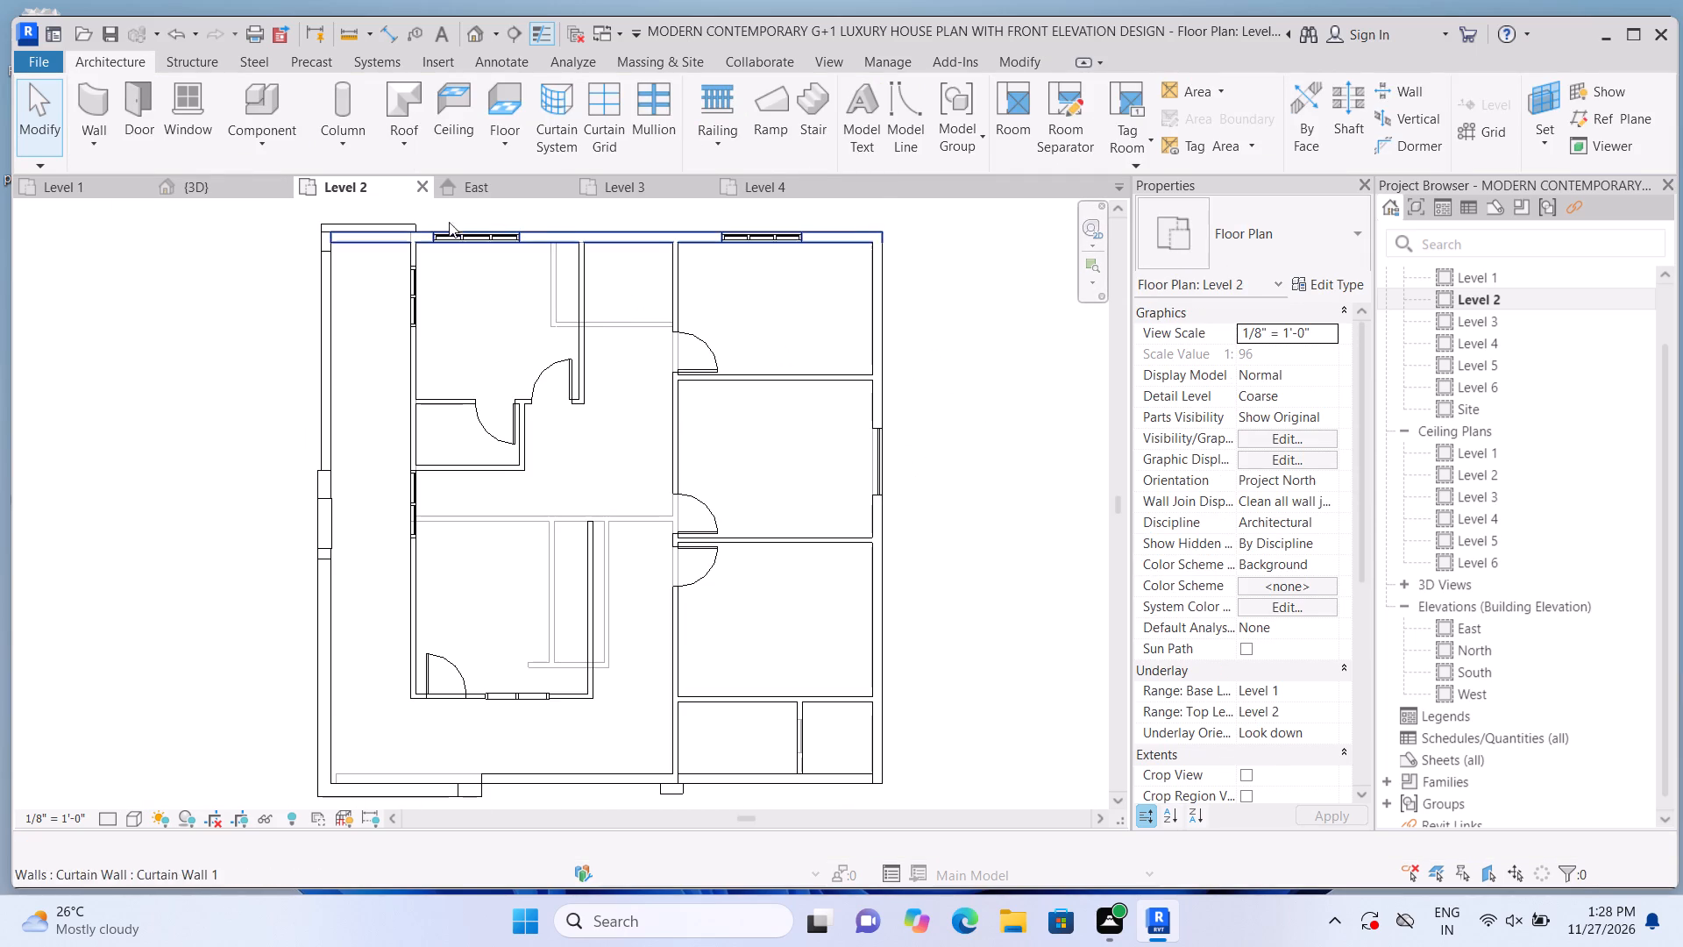
Delete the 5'-0" long Curtain Wall 1 from the Level 2 east outer wall in the 3D view.
left_click(479, 30)
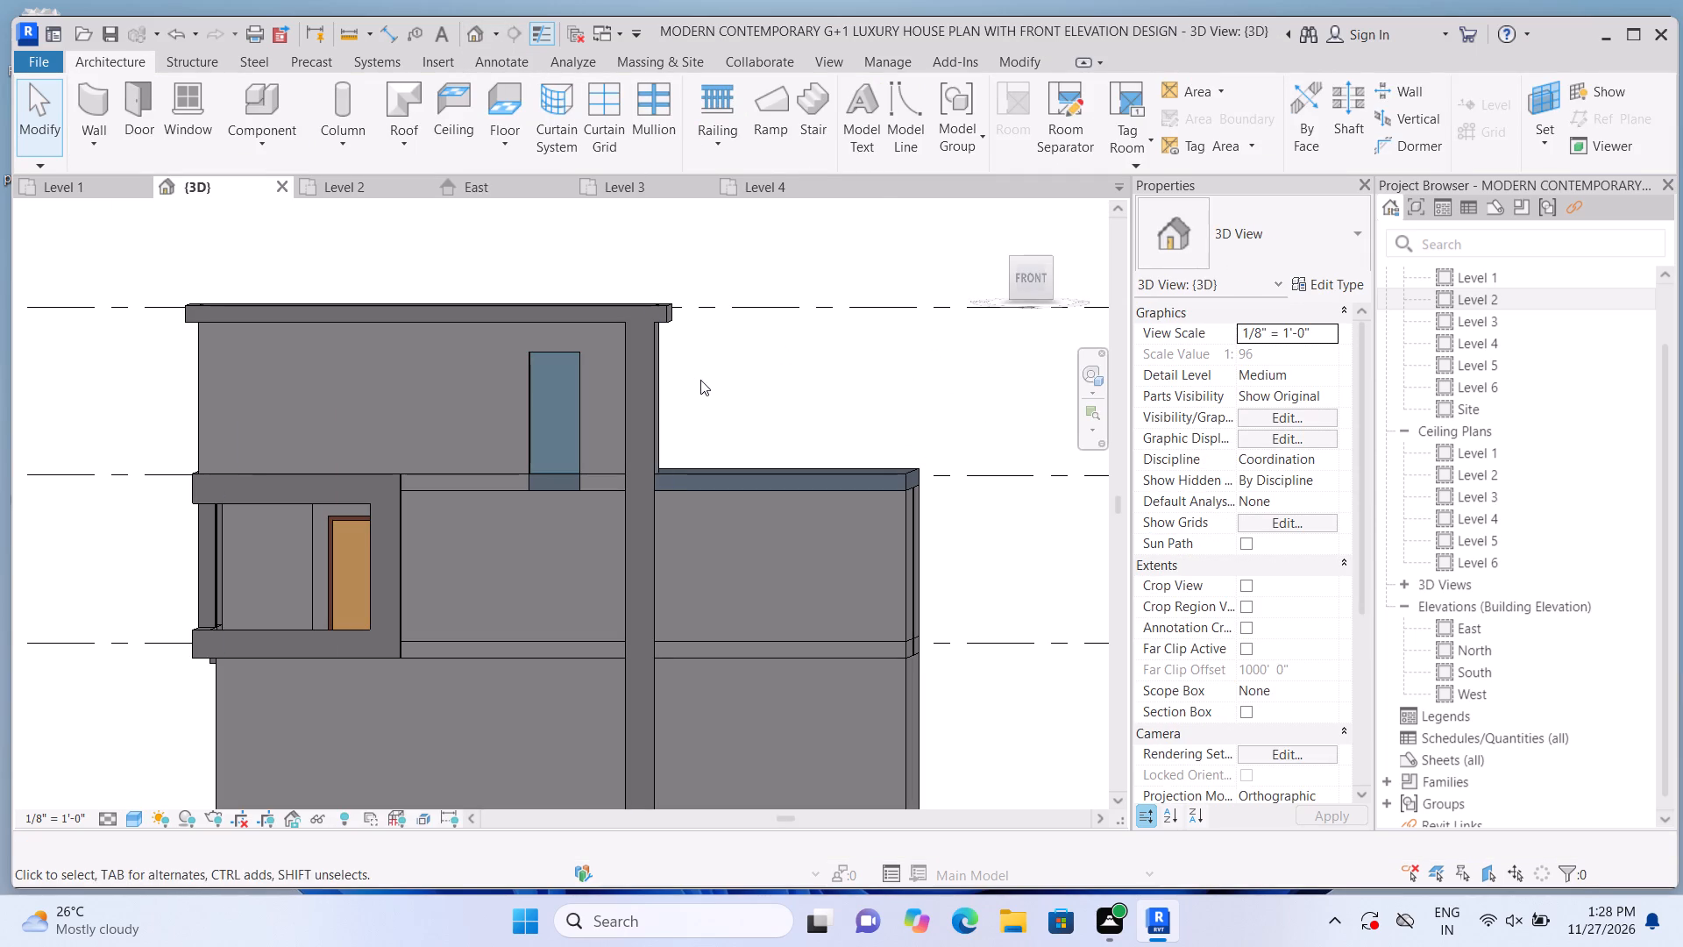
middle_click_drag(736, 381, 626, 452, "shift")
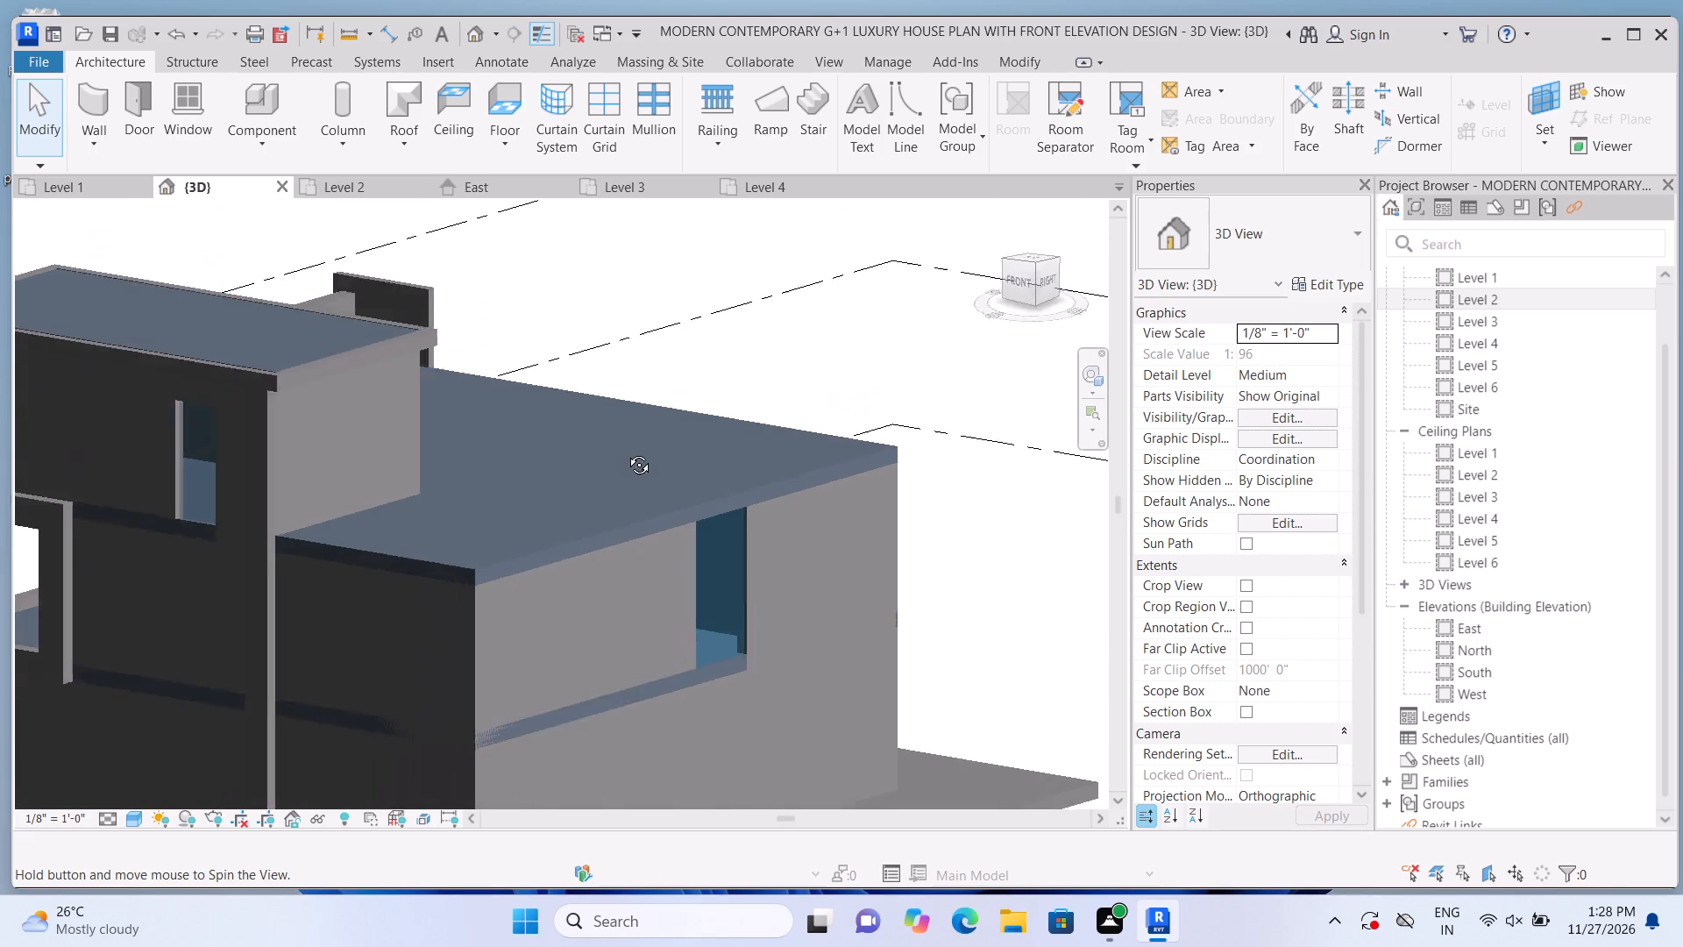
middle_click_drag(626, 452, 634, 450, "shift")
left_click(750, 566)
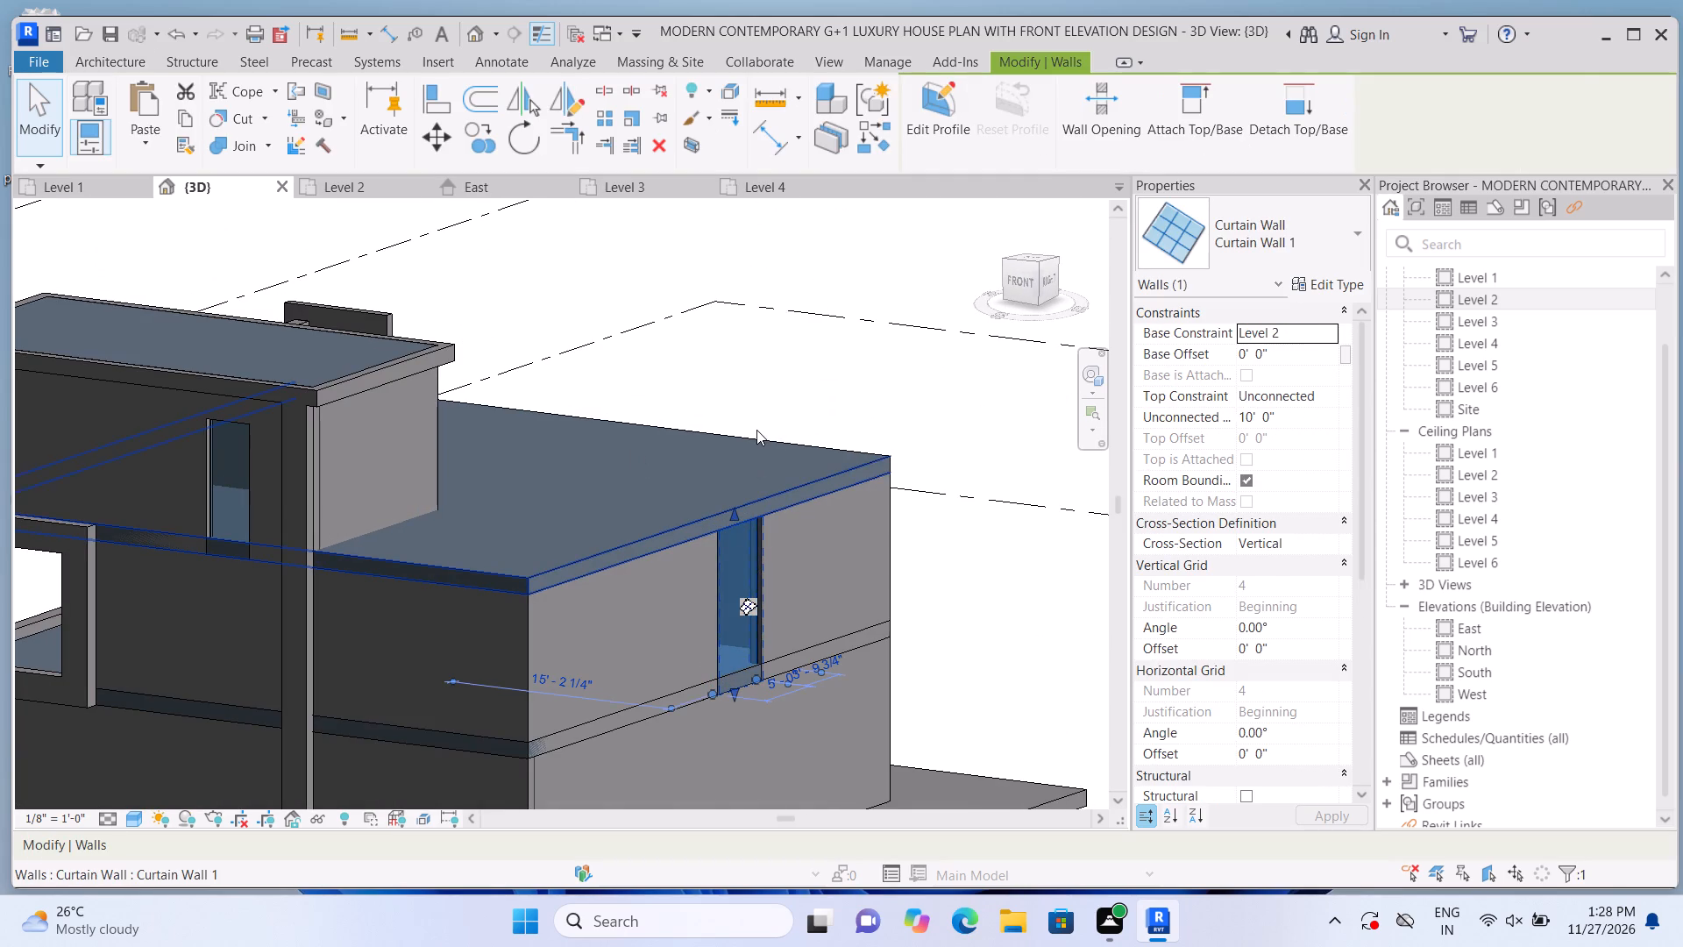
key("Delete")
scroll(748, 431, "down", 4)
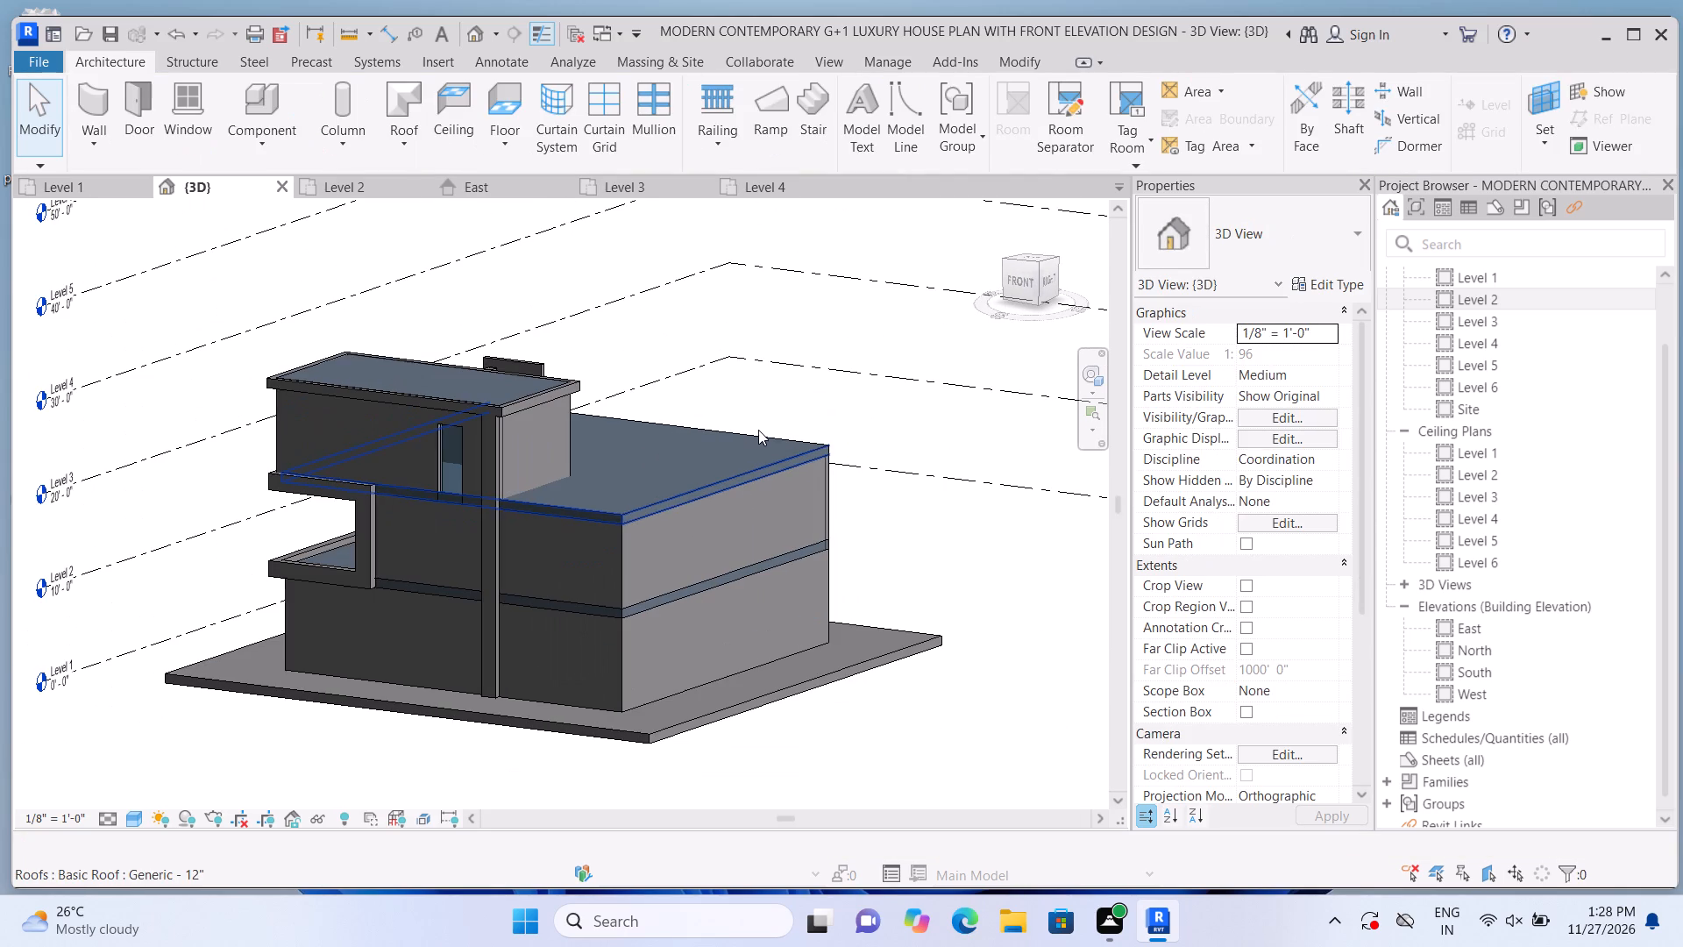
On the Level 2 plan, draw a 6'-6" long Curtain Wall 1 along the south outer wall, below the inner room with the door.
double_click(1458, 299)
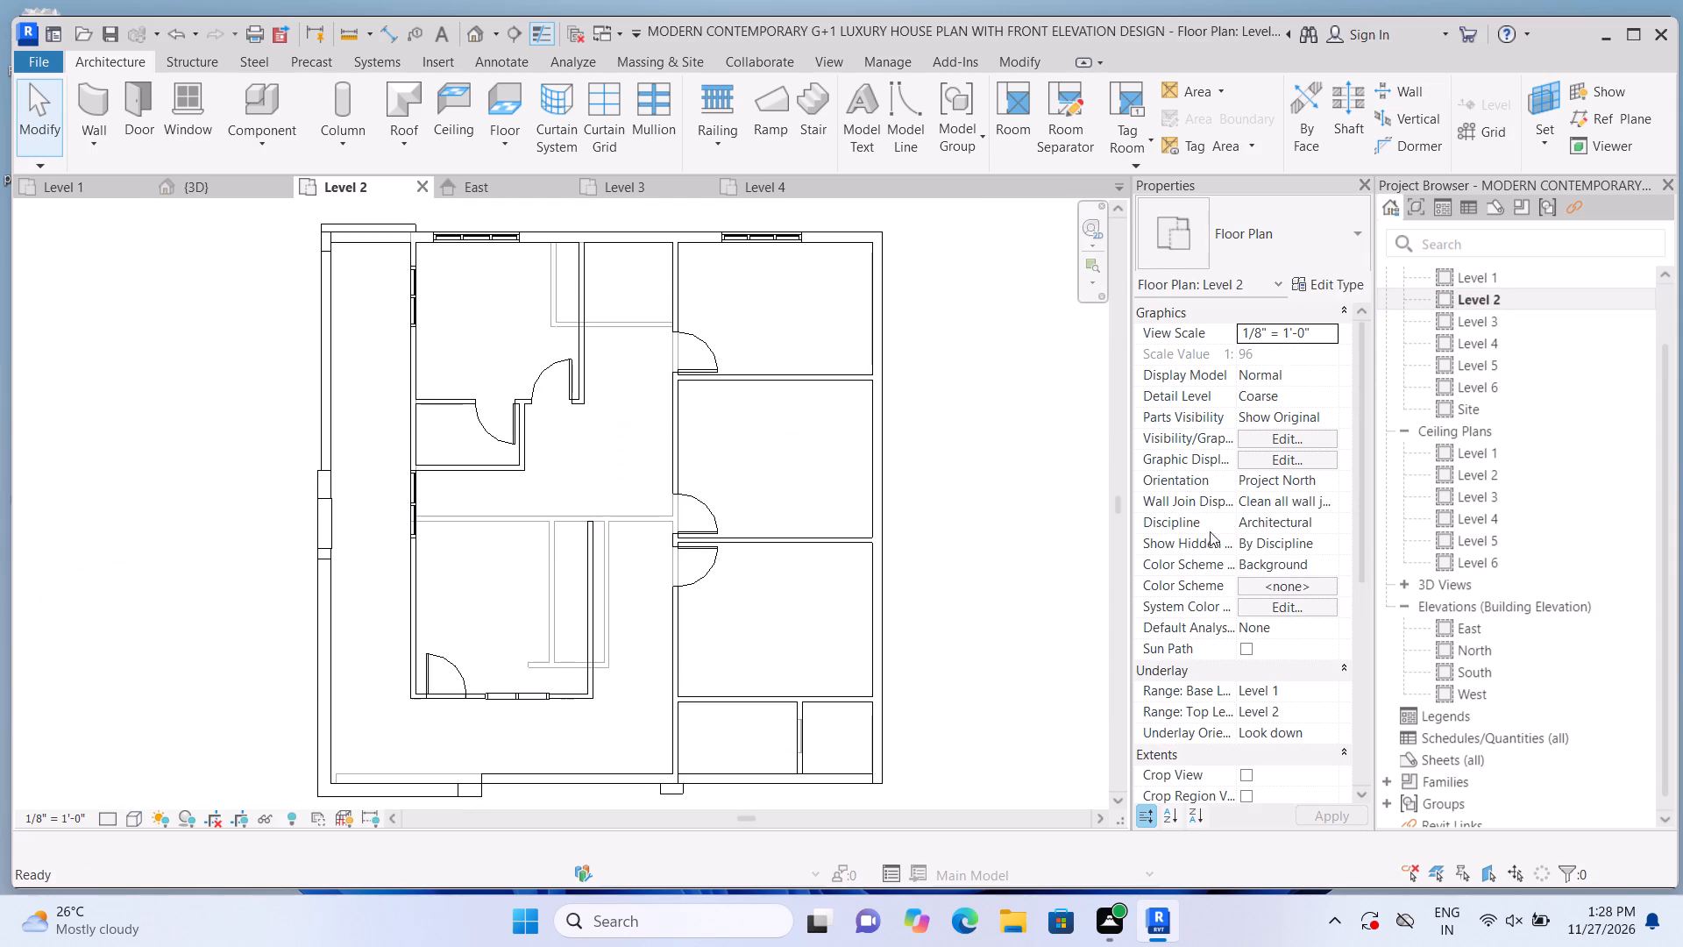
scroll(910, 541, "down", 2)
scroll(969, 610, "up", 1)
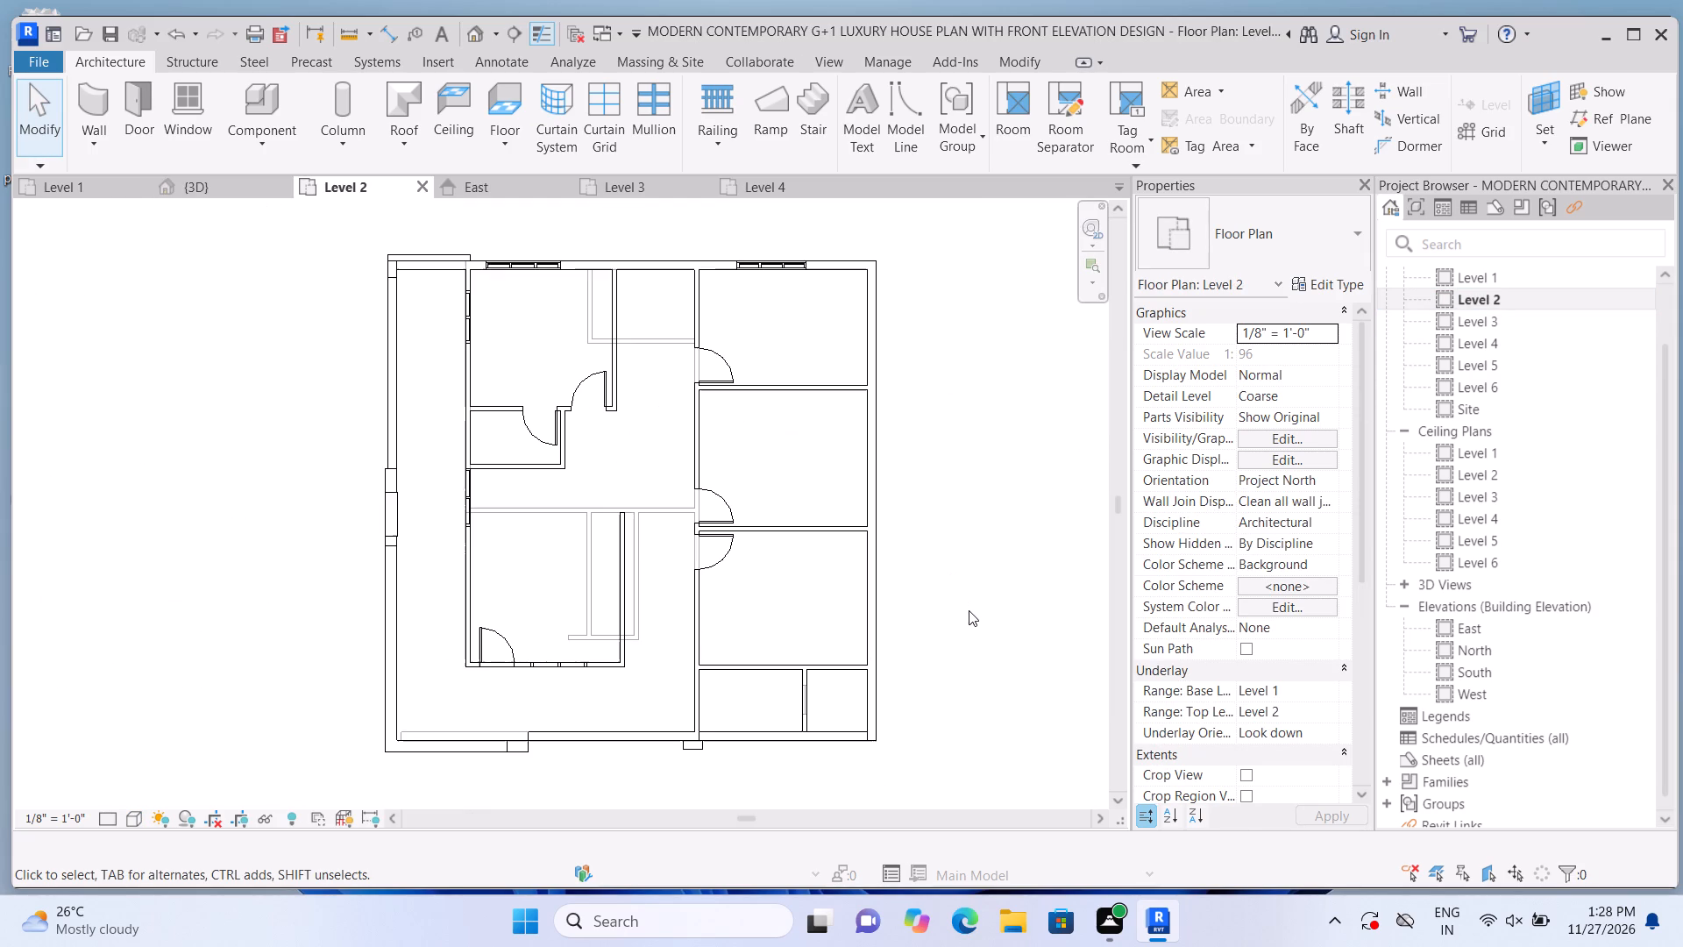
middle_click_drag(1009, 661, 979, 680)
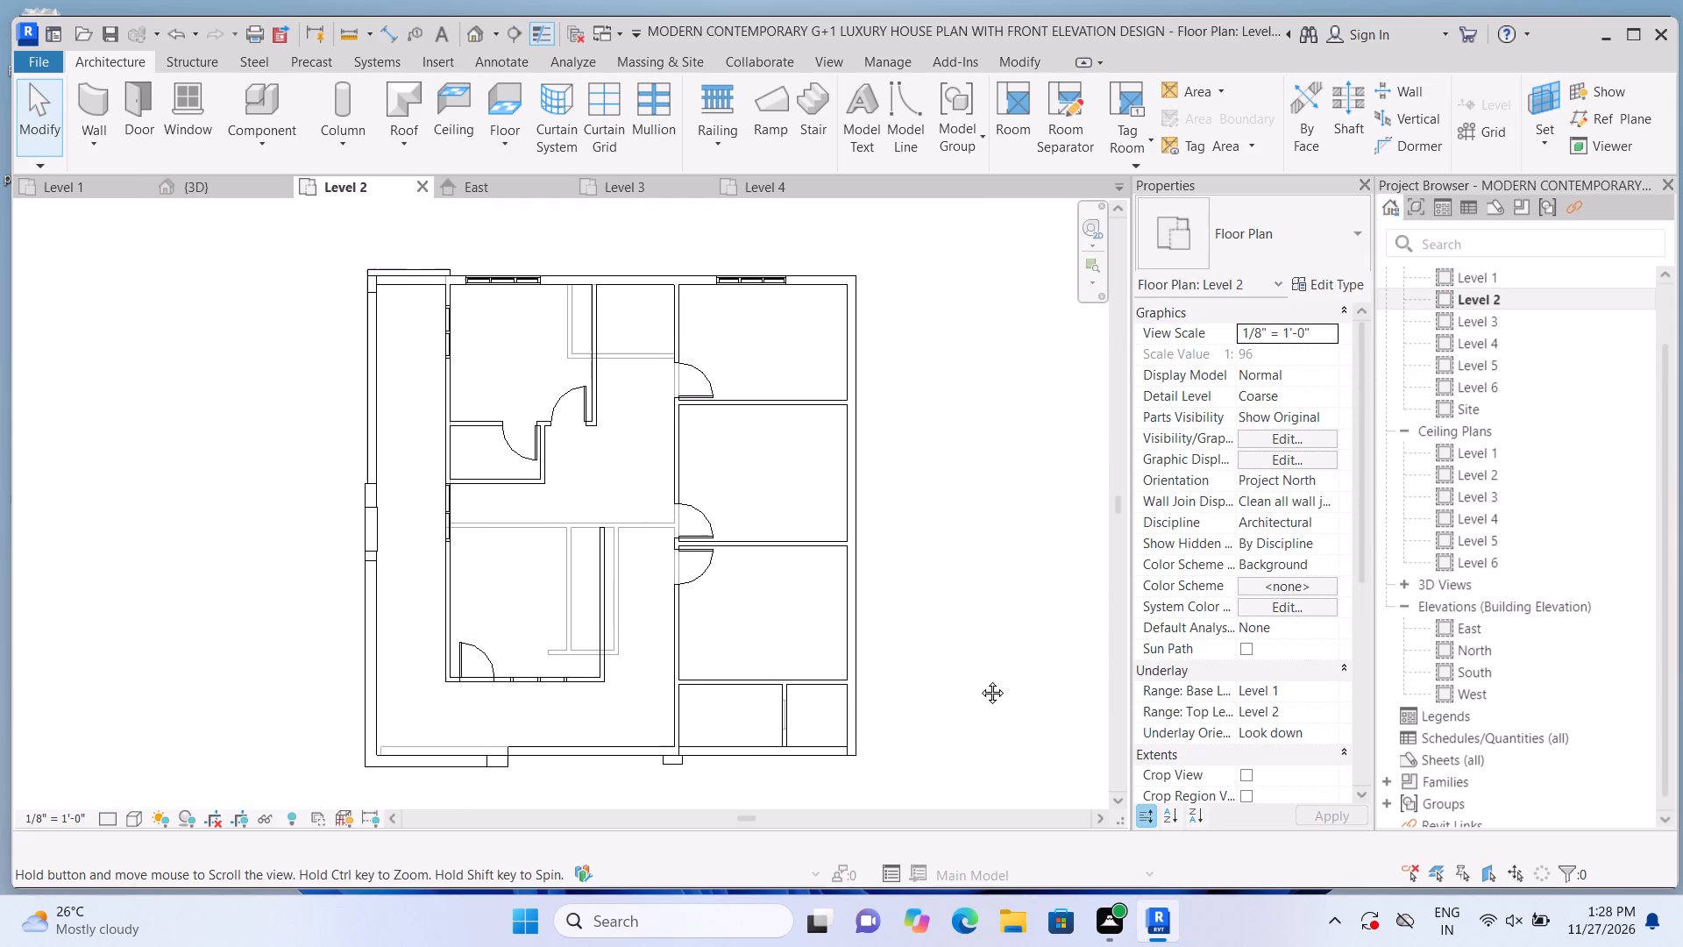
middle_click_drag(979, 680, 920, 673)
scroll(946, 616, "down", 2)
scroll(874, 774, "up", 3)
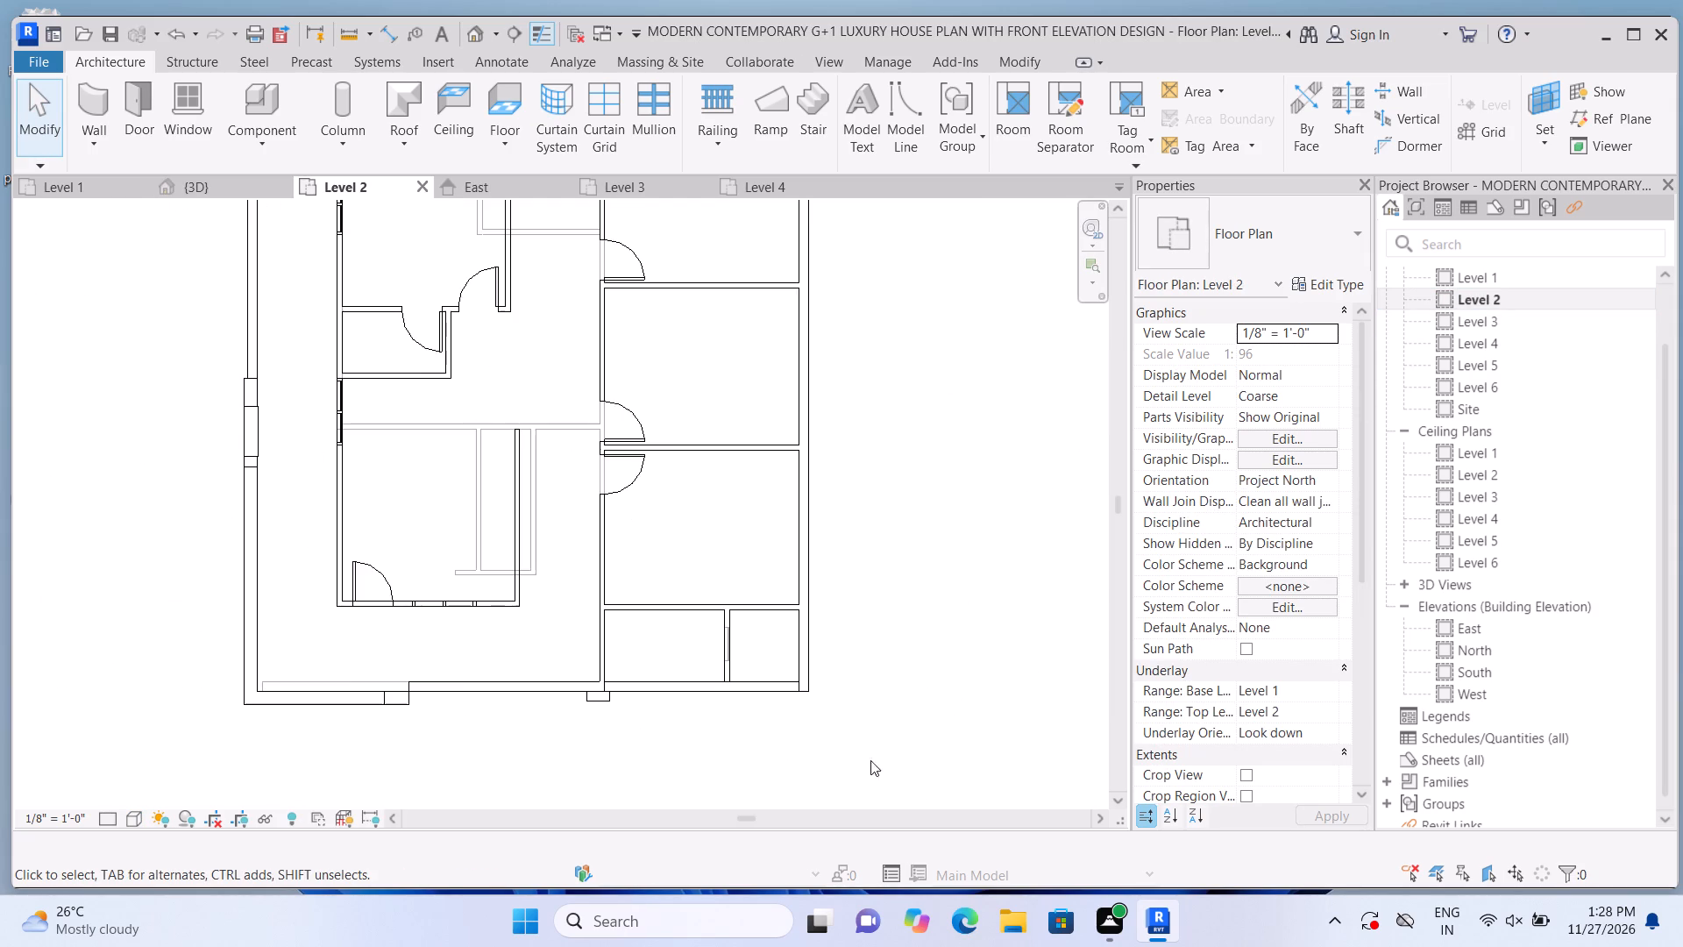
scroll(941, 750, "down", 2)
scroll(604, 761, "up", 3)
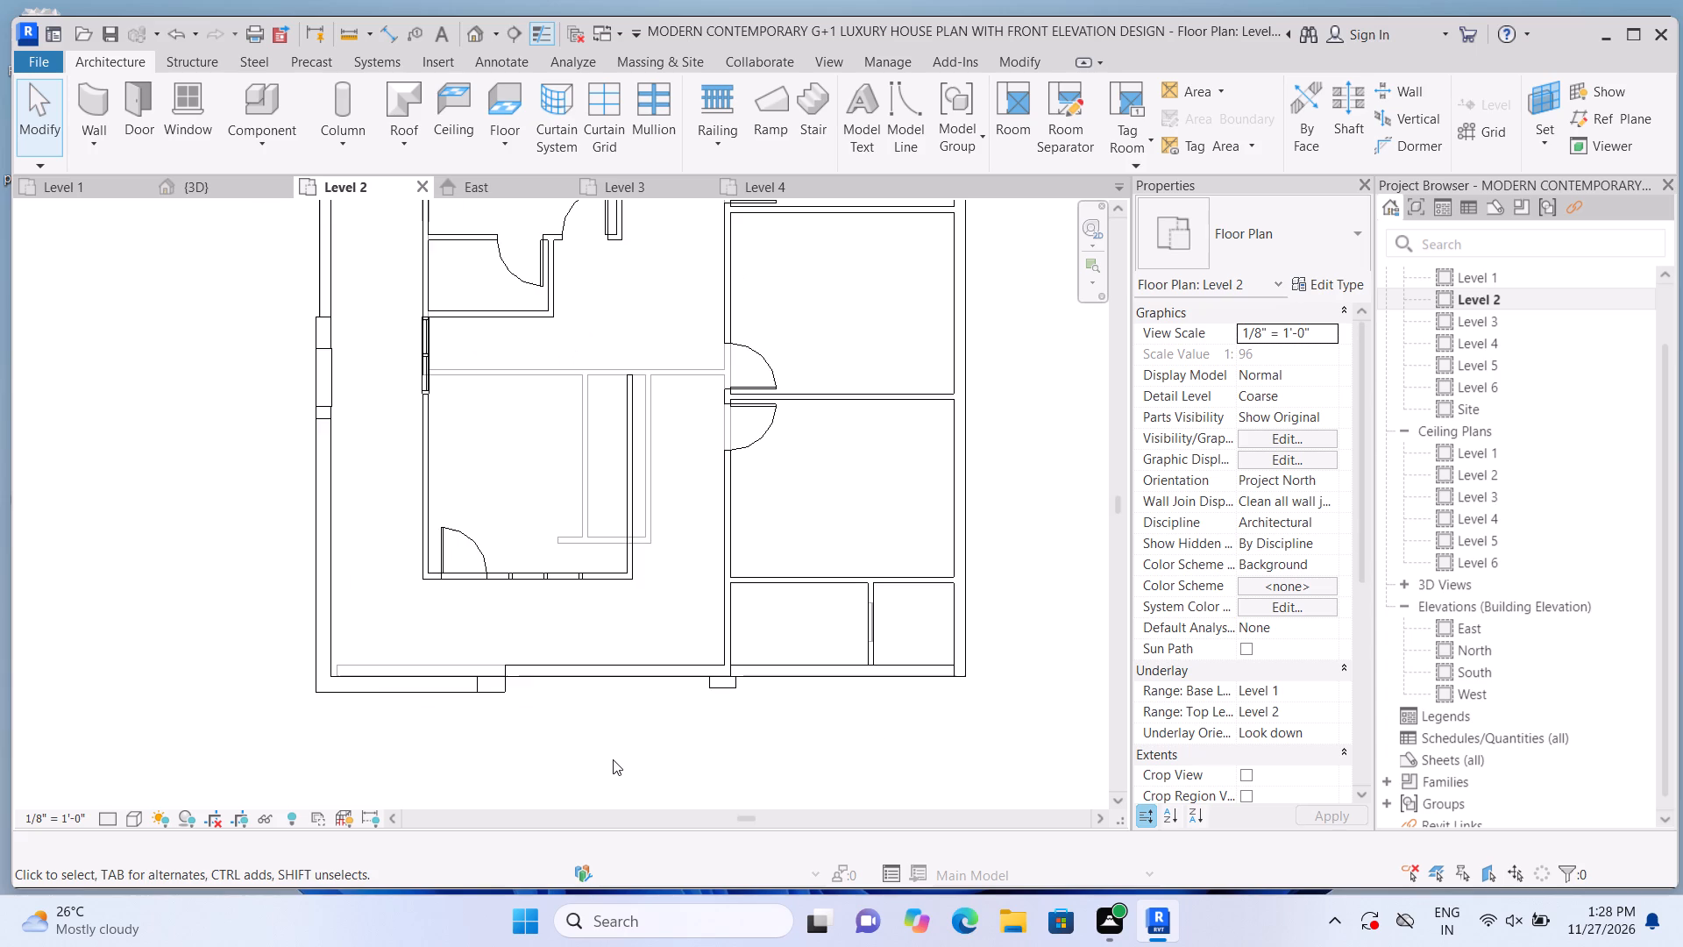
scroll(633, 755, "down", 1)
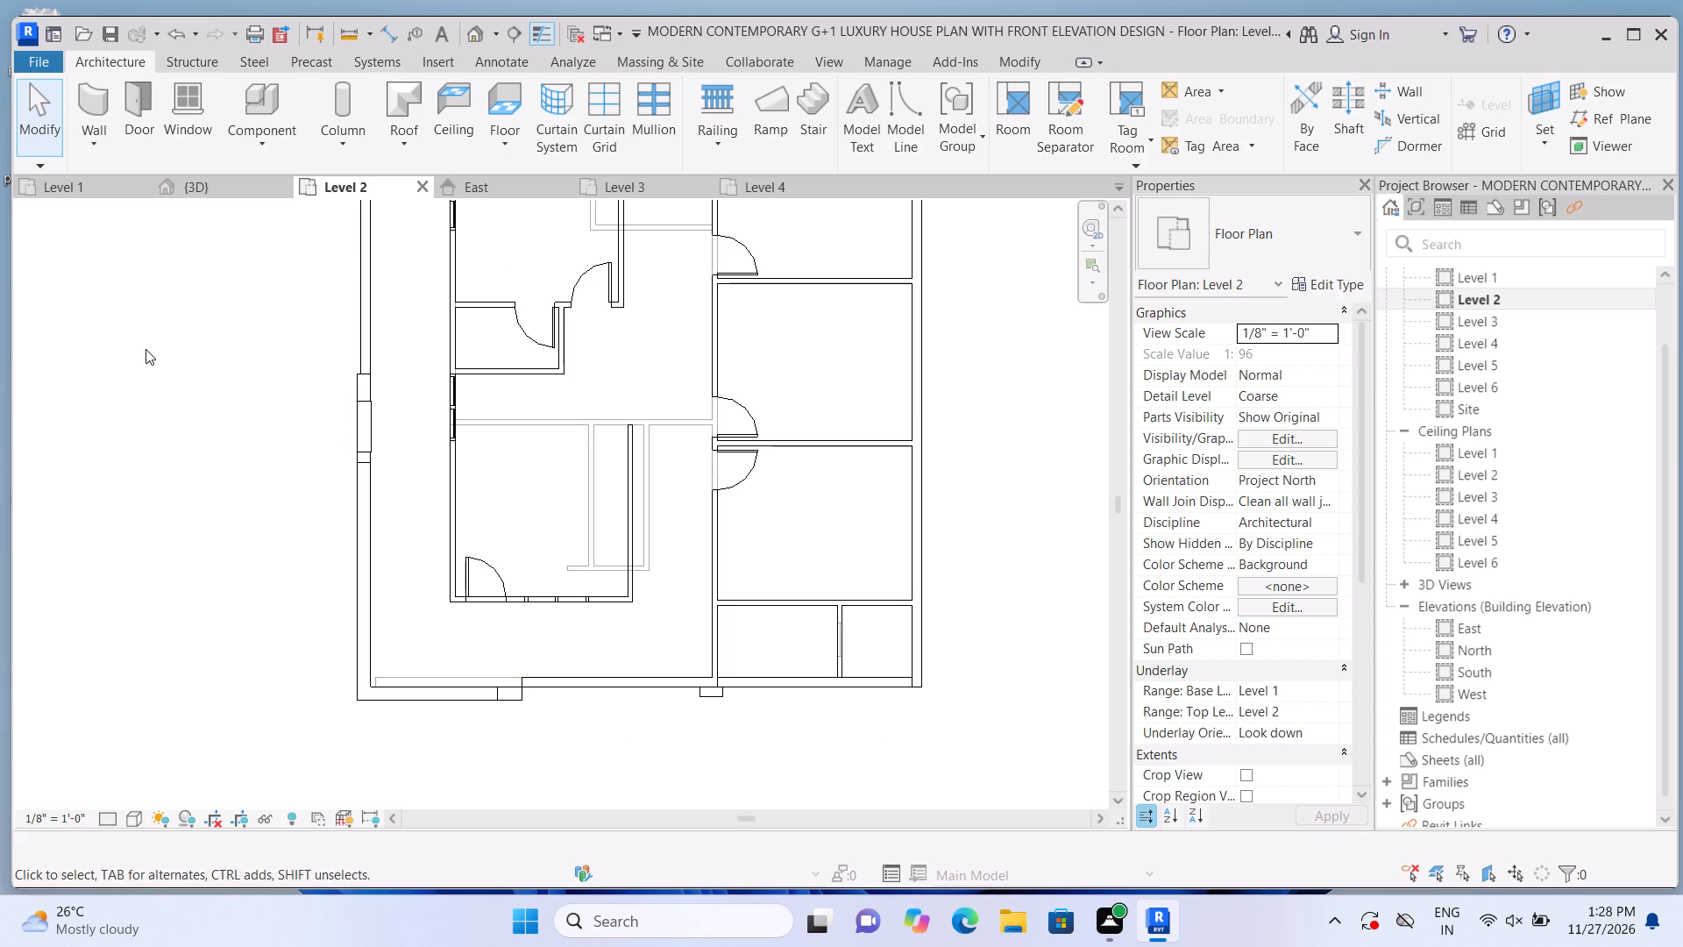
left_click(83, 104)
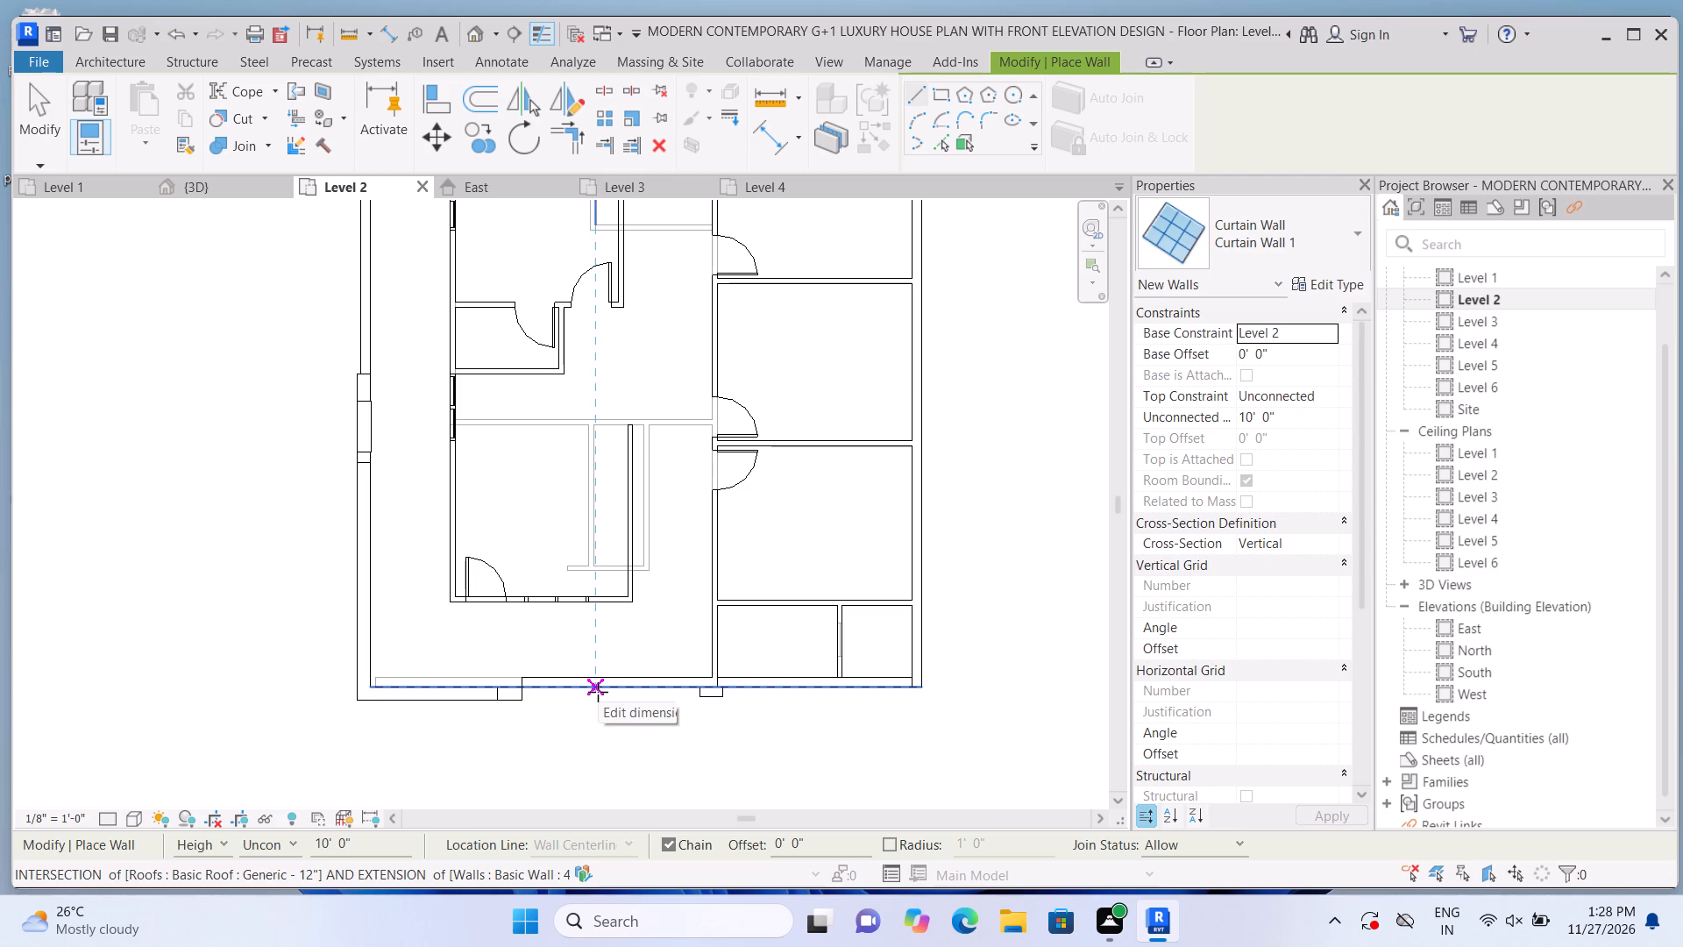
left_click(588, 686)
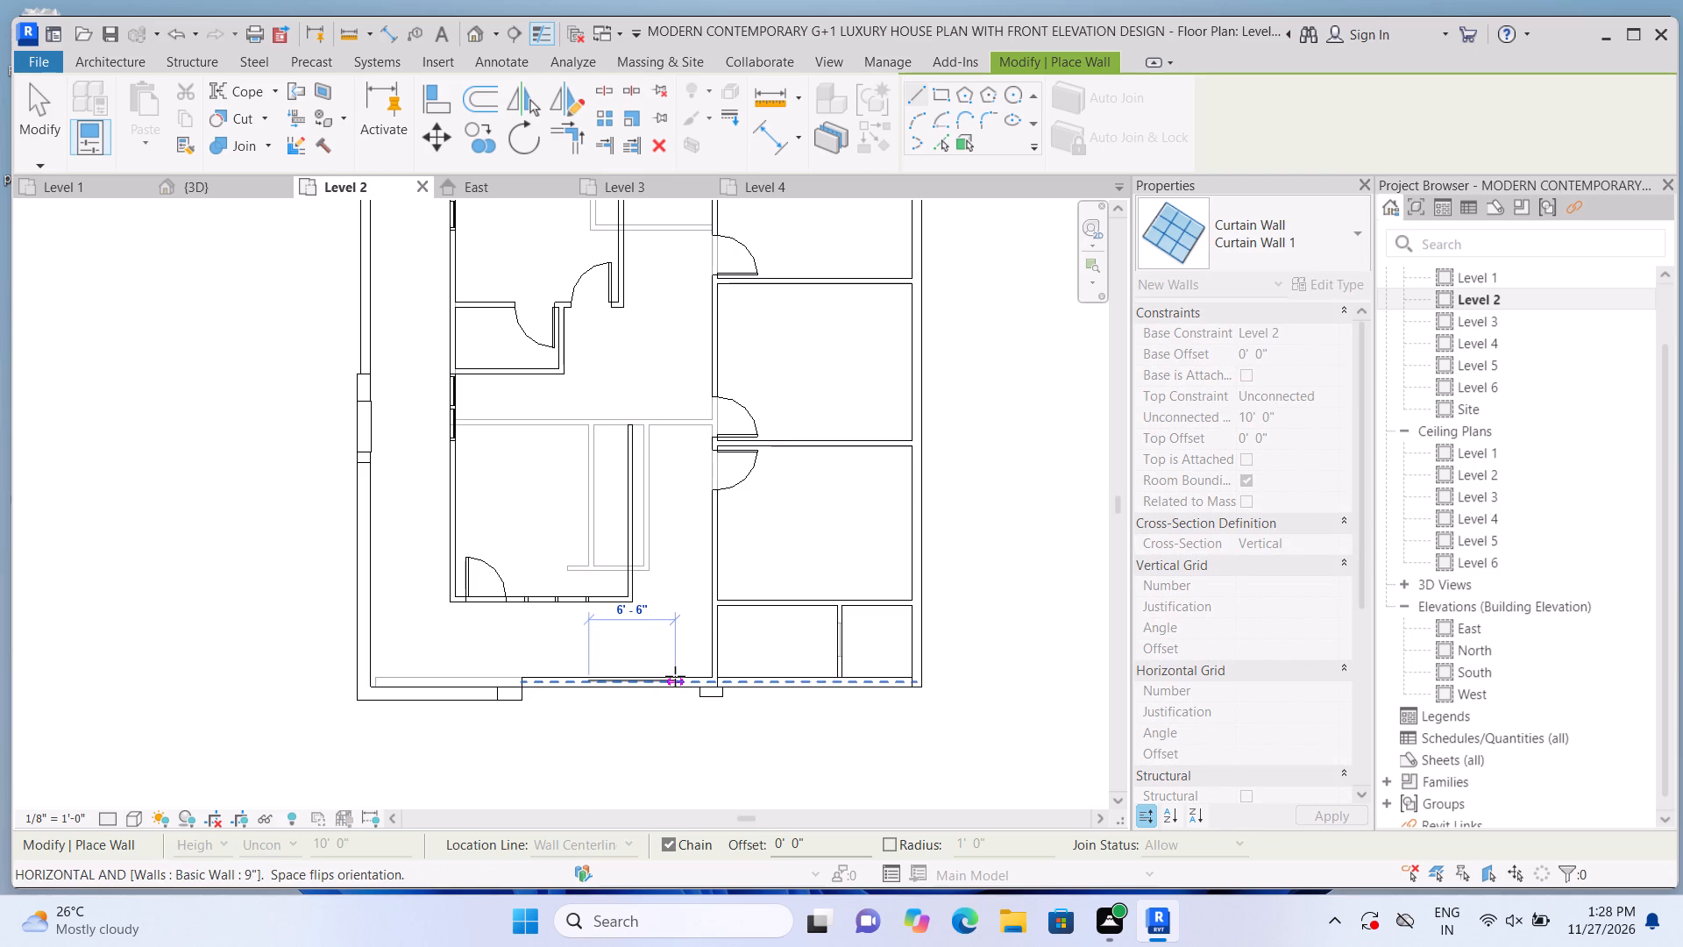
left_click(675, 676)
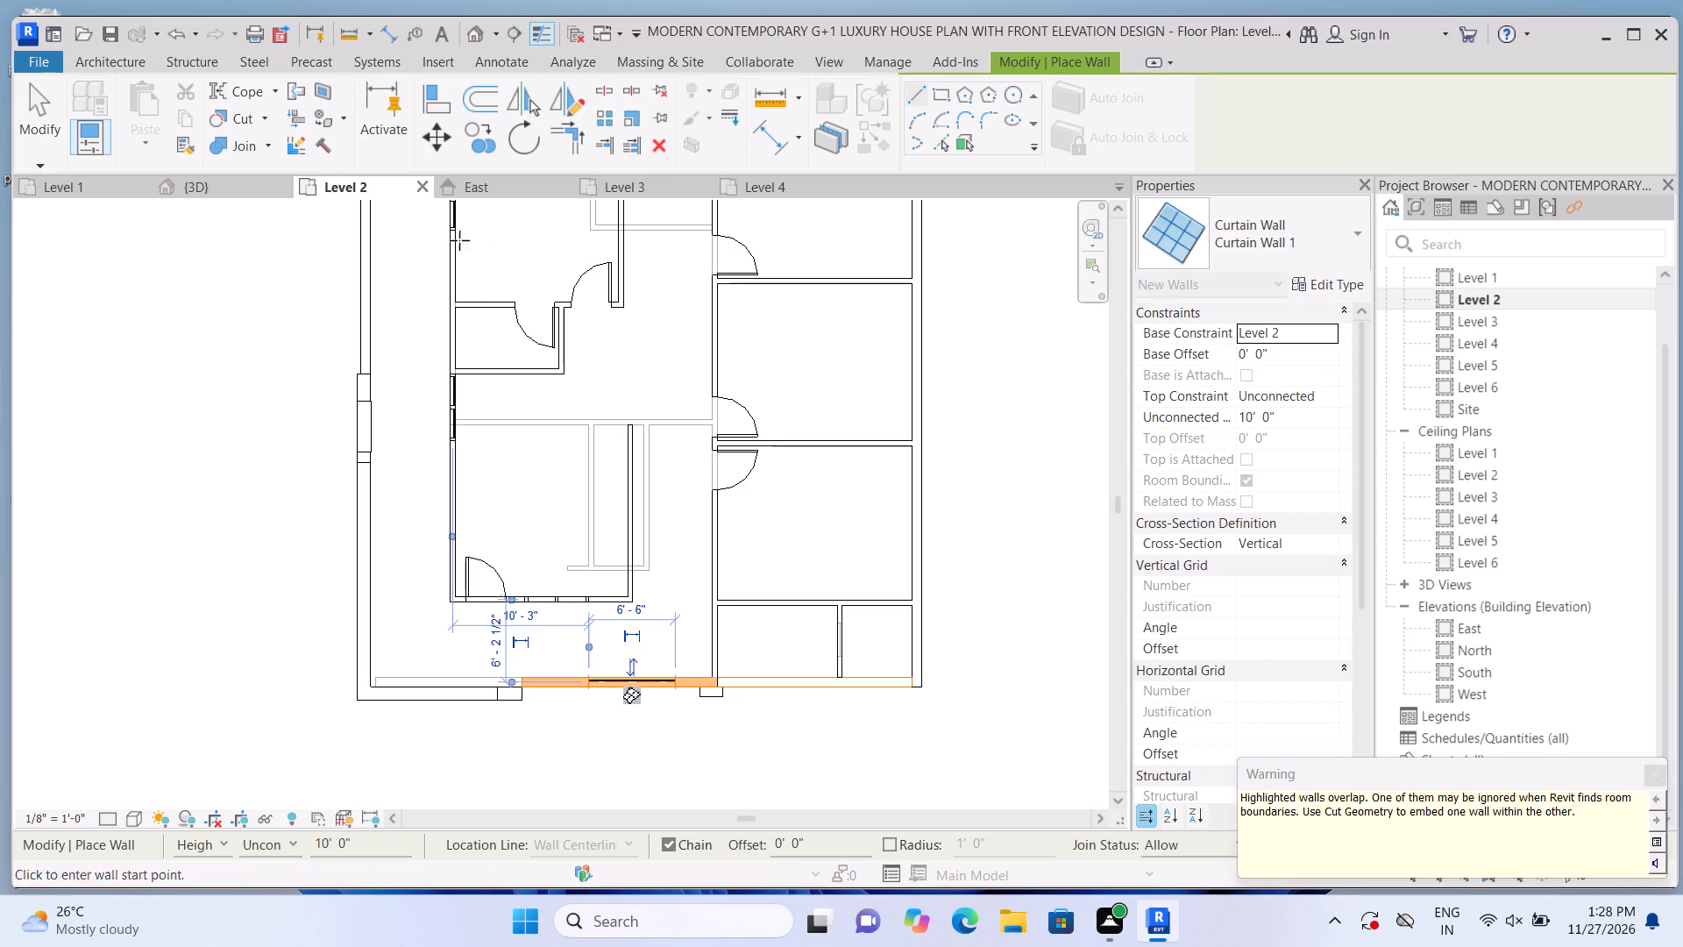
Cut the new south curtain wall out of the host wall with Cut Geometry.
left_click(262, 121)
left_click(267, 146)
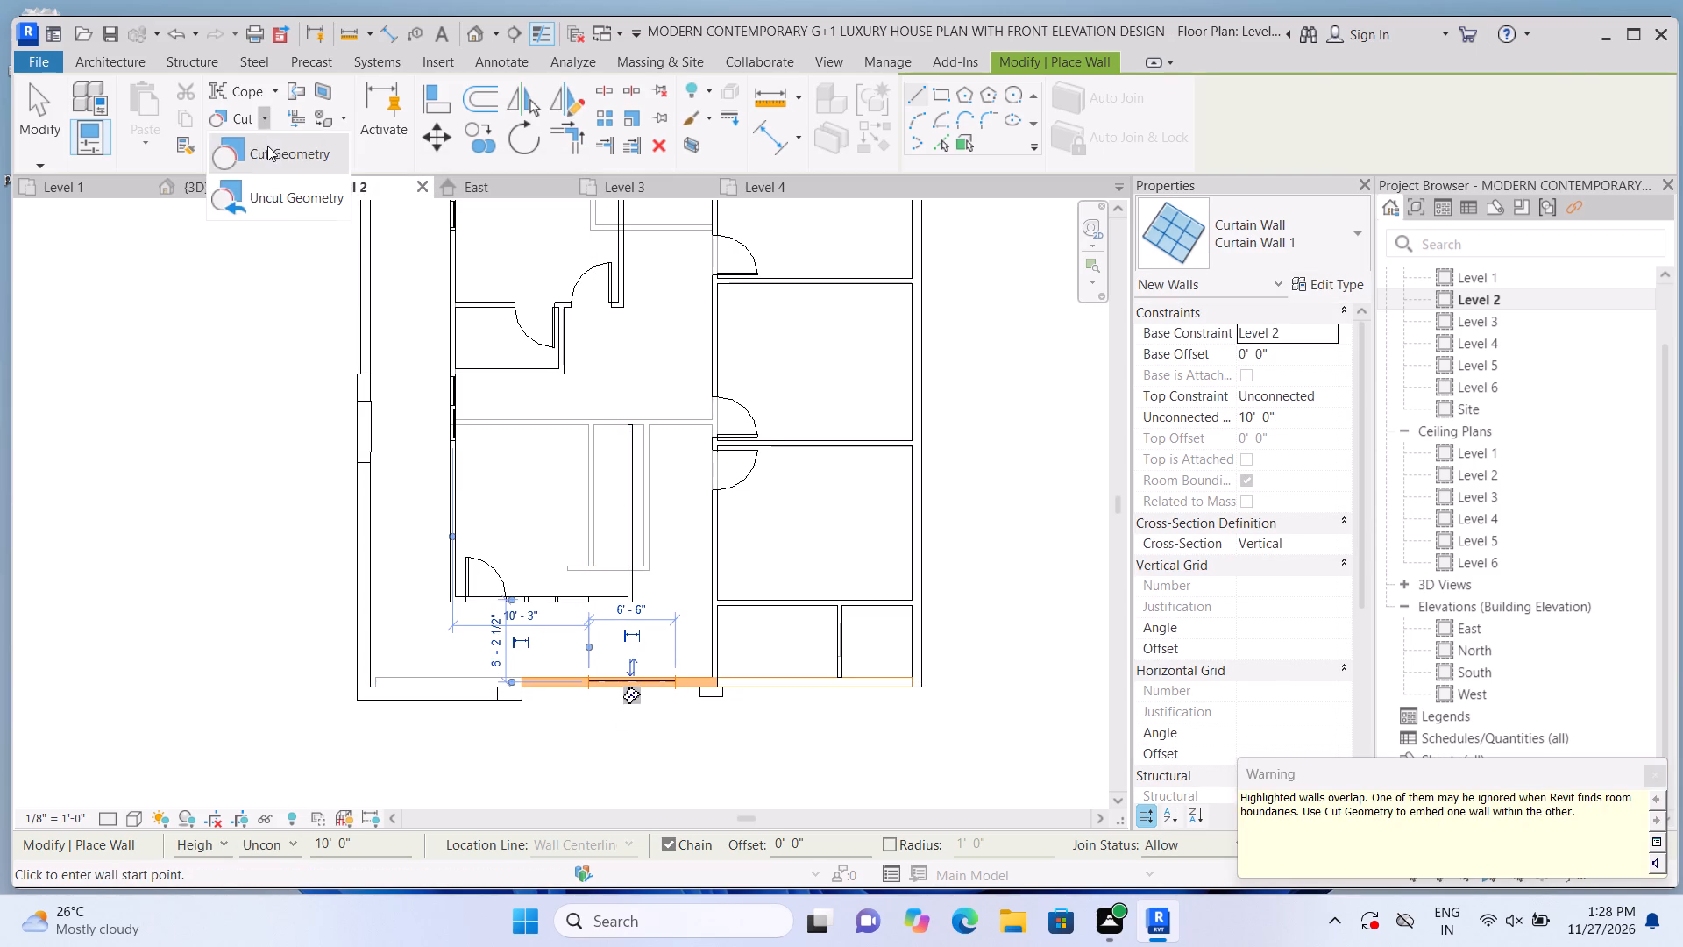
left_click(572, 691)
left_click(627, 680)
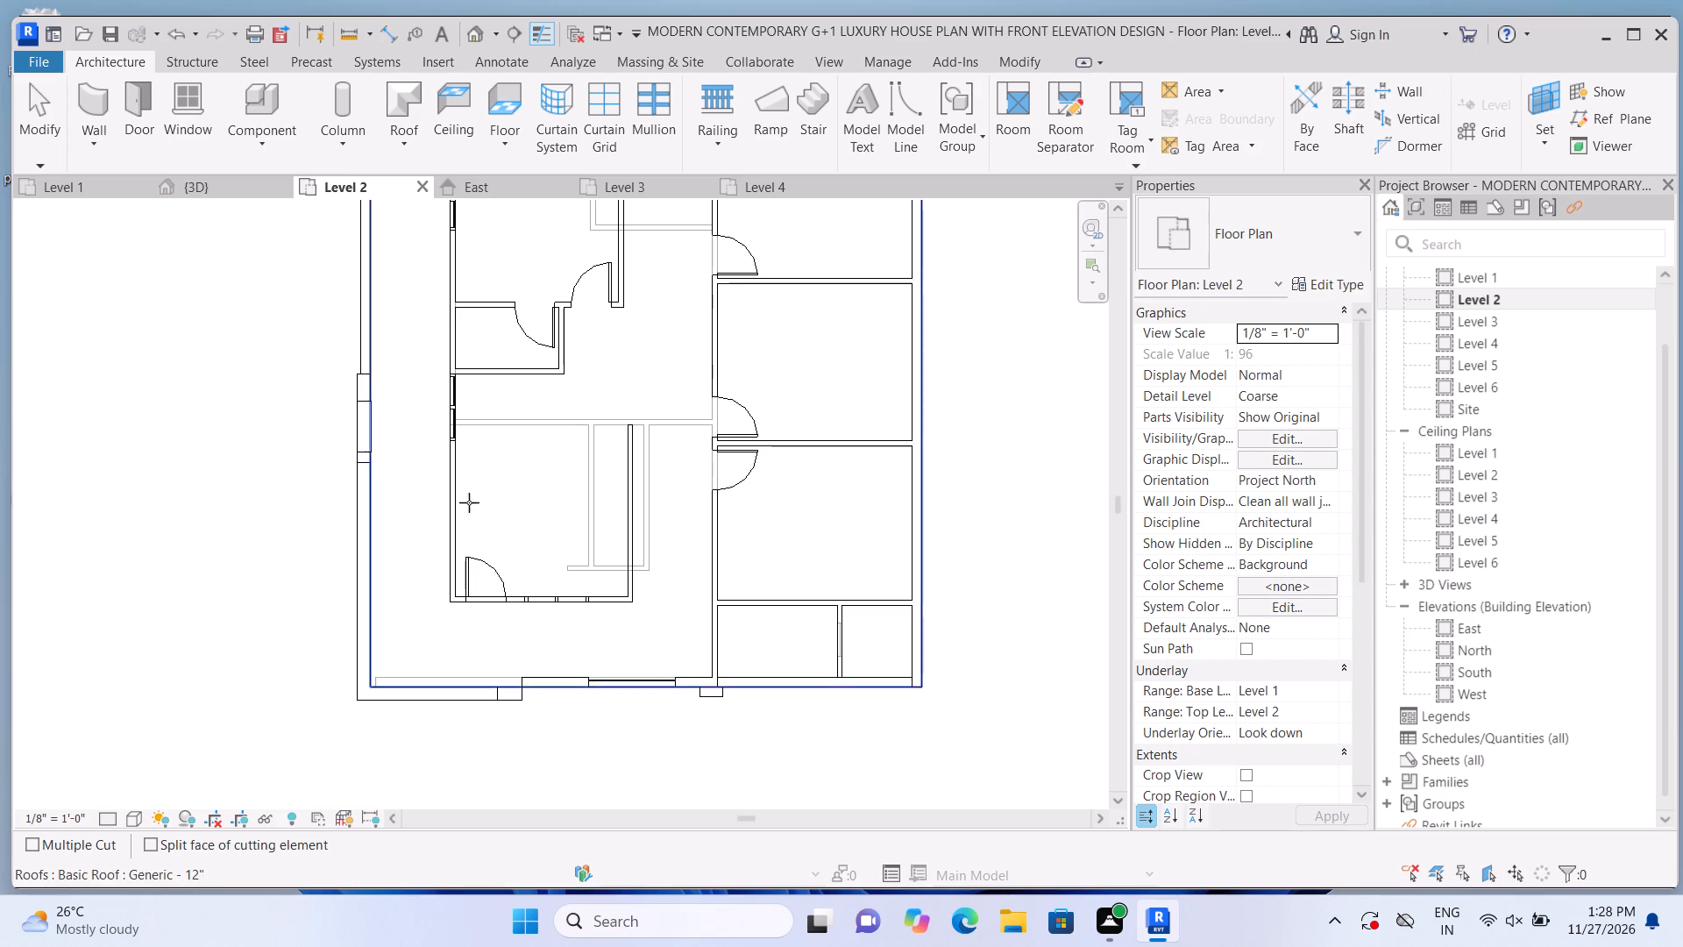
In the 3D front view, narrow the Level 2 south curtain wall to 3'-0" wide, aligning both sides with the top-floor curtain wall above.
double_click(475, 30)
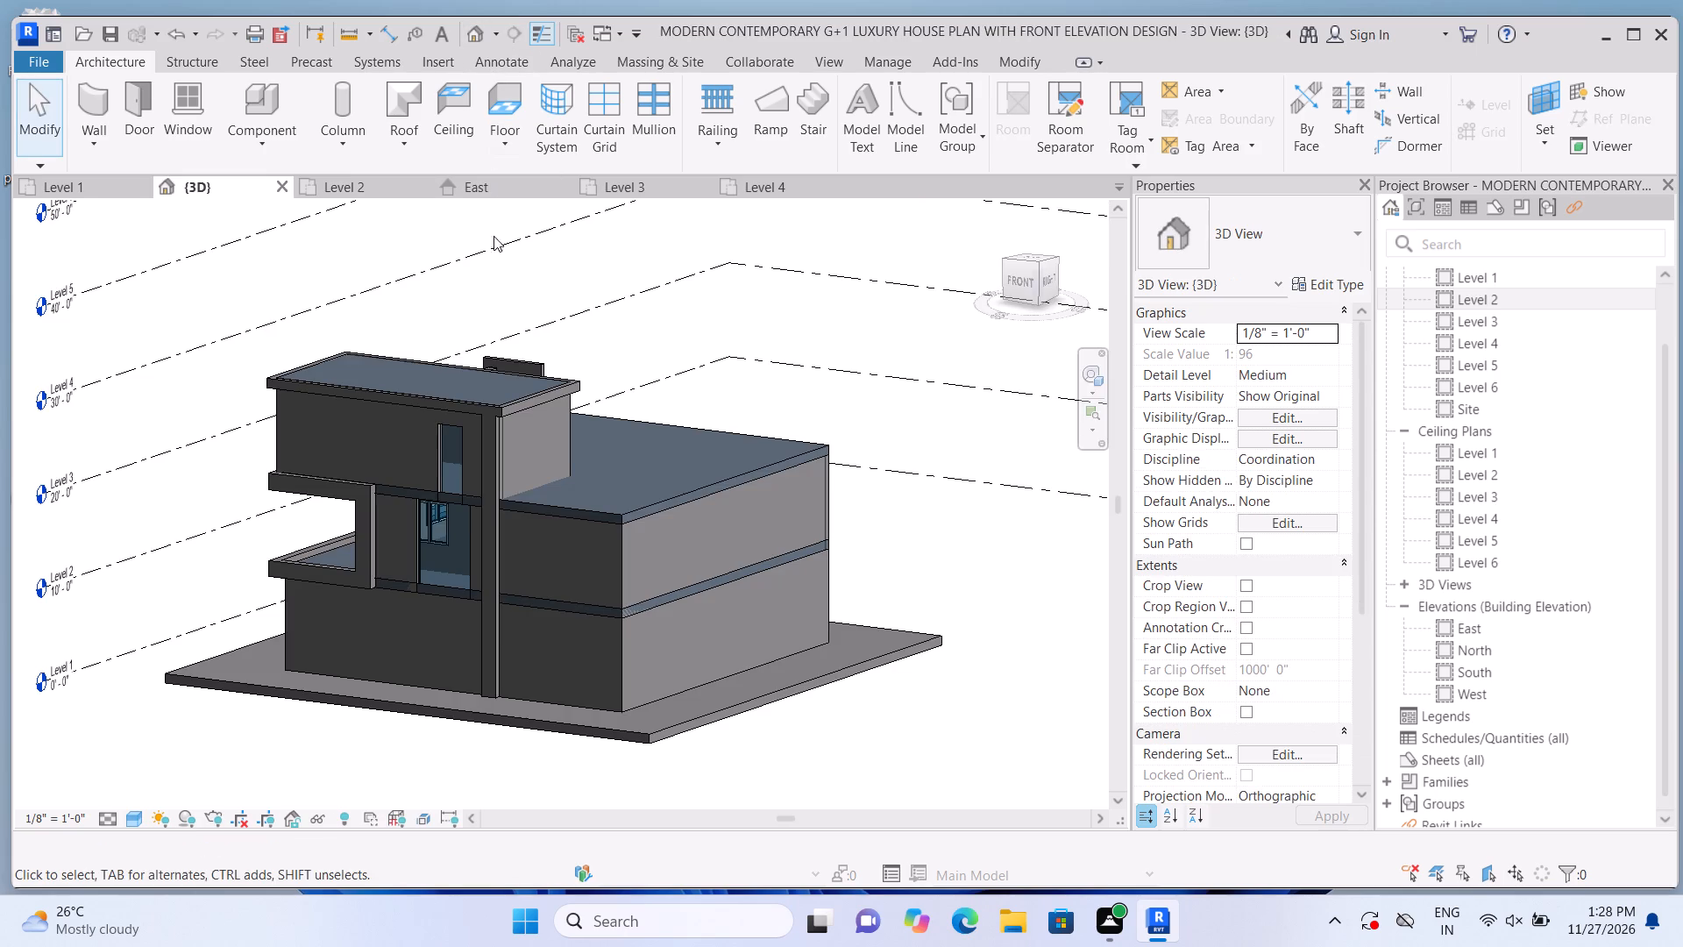
left_click(1023, 291)
scroll(489, 523, "up", 2)
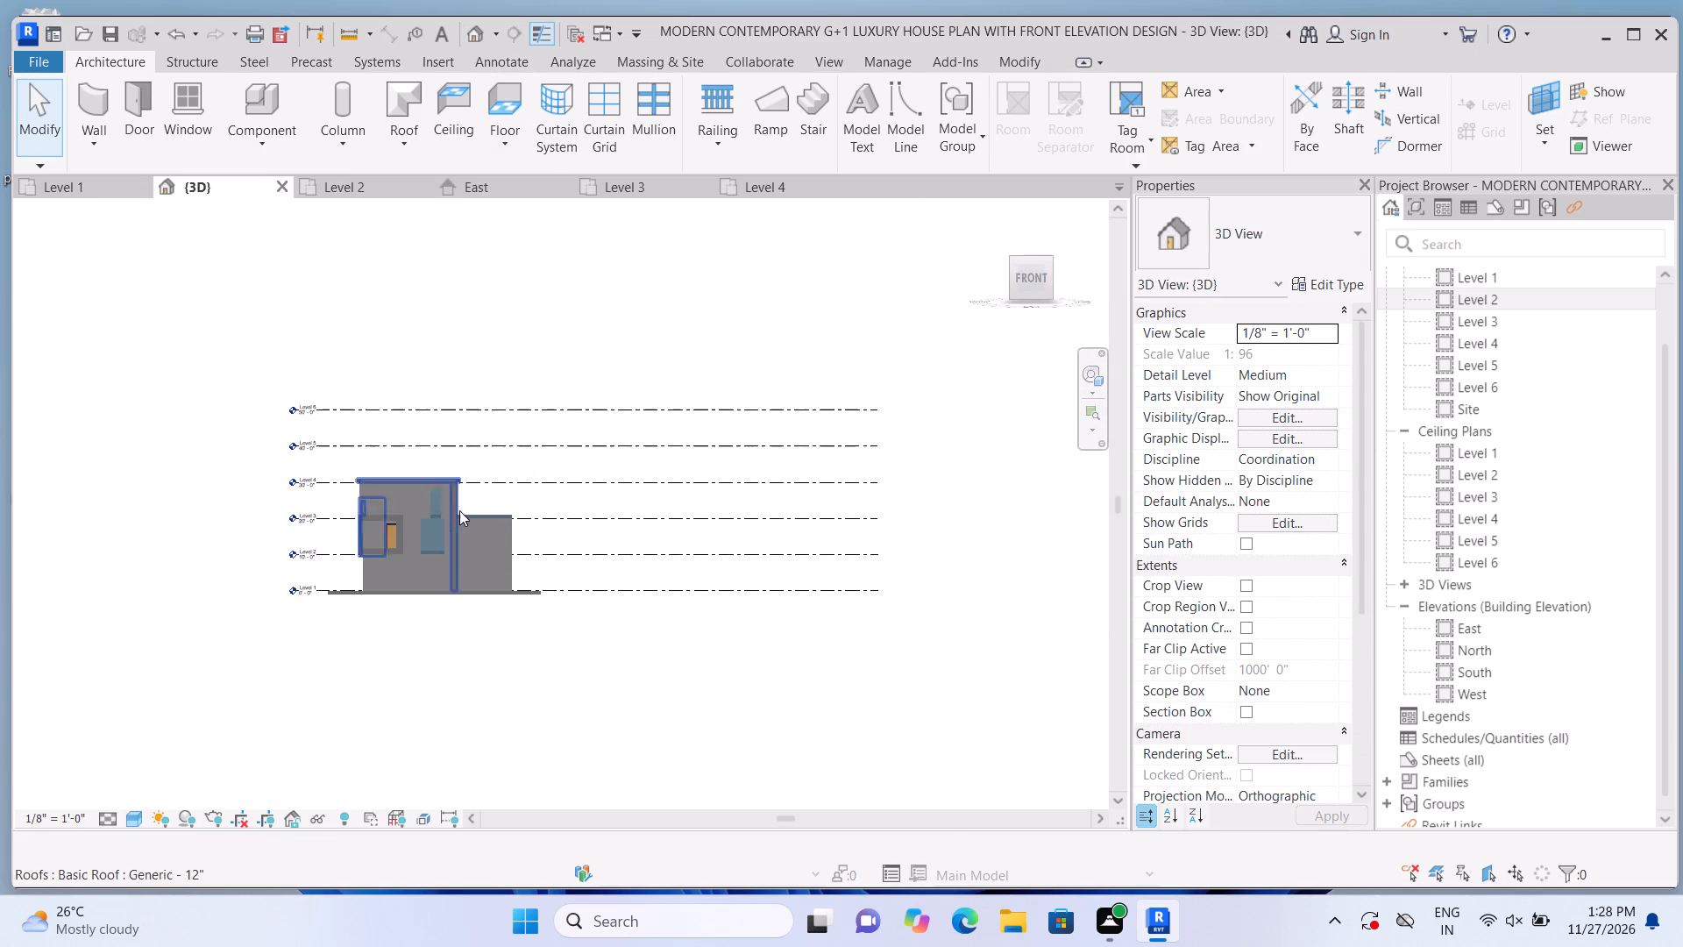
scroll(459, 510, "up", 7)
left_click(494, 512)
scroll(472, 514, "up", 3)
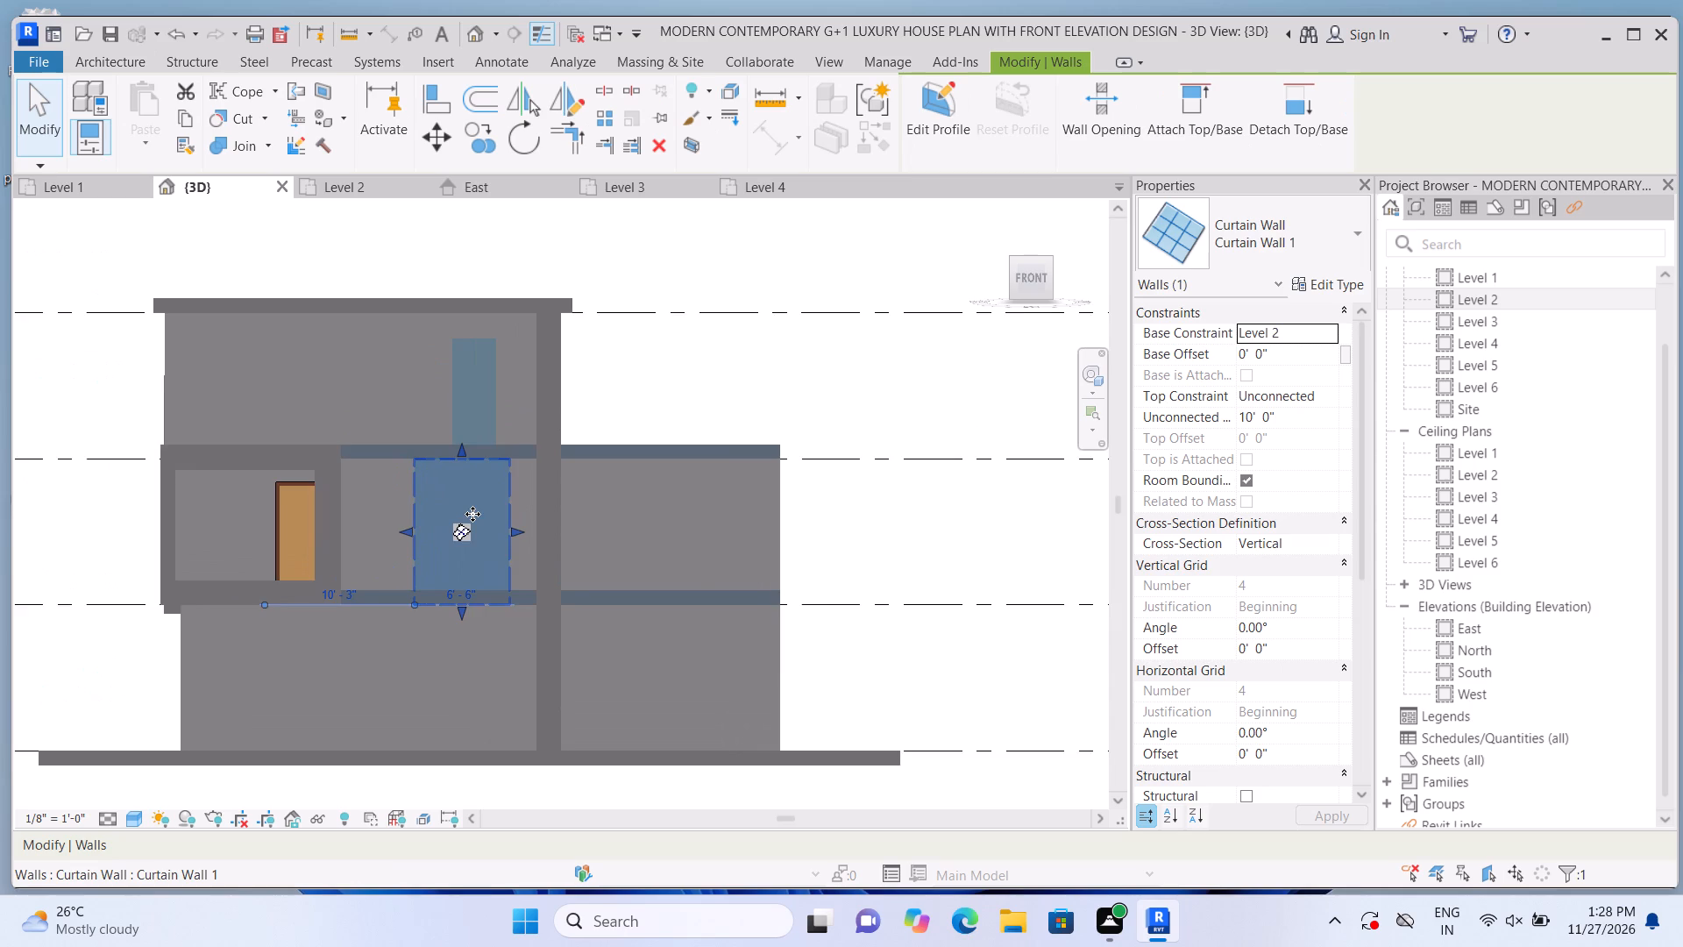
scroll(472, 514, "up", 1)
left_click_drag(397, 533, 446, 539)
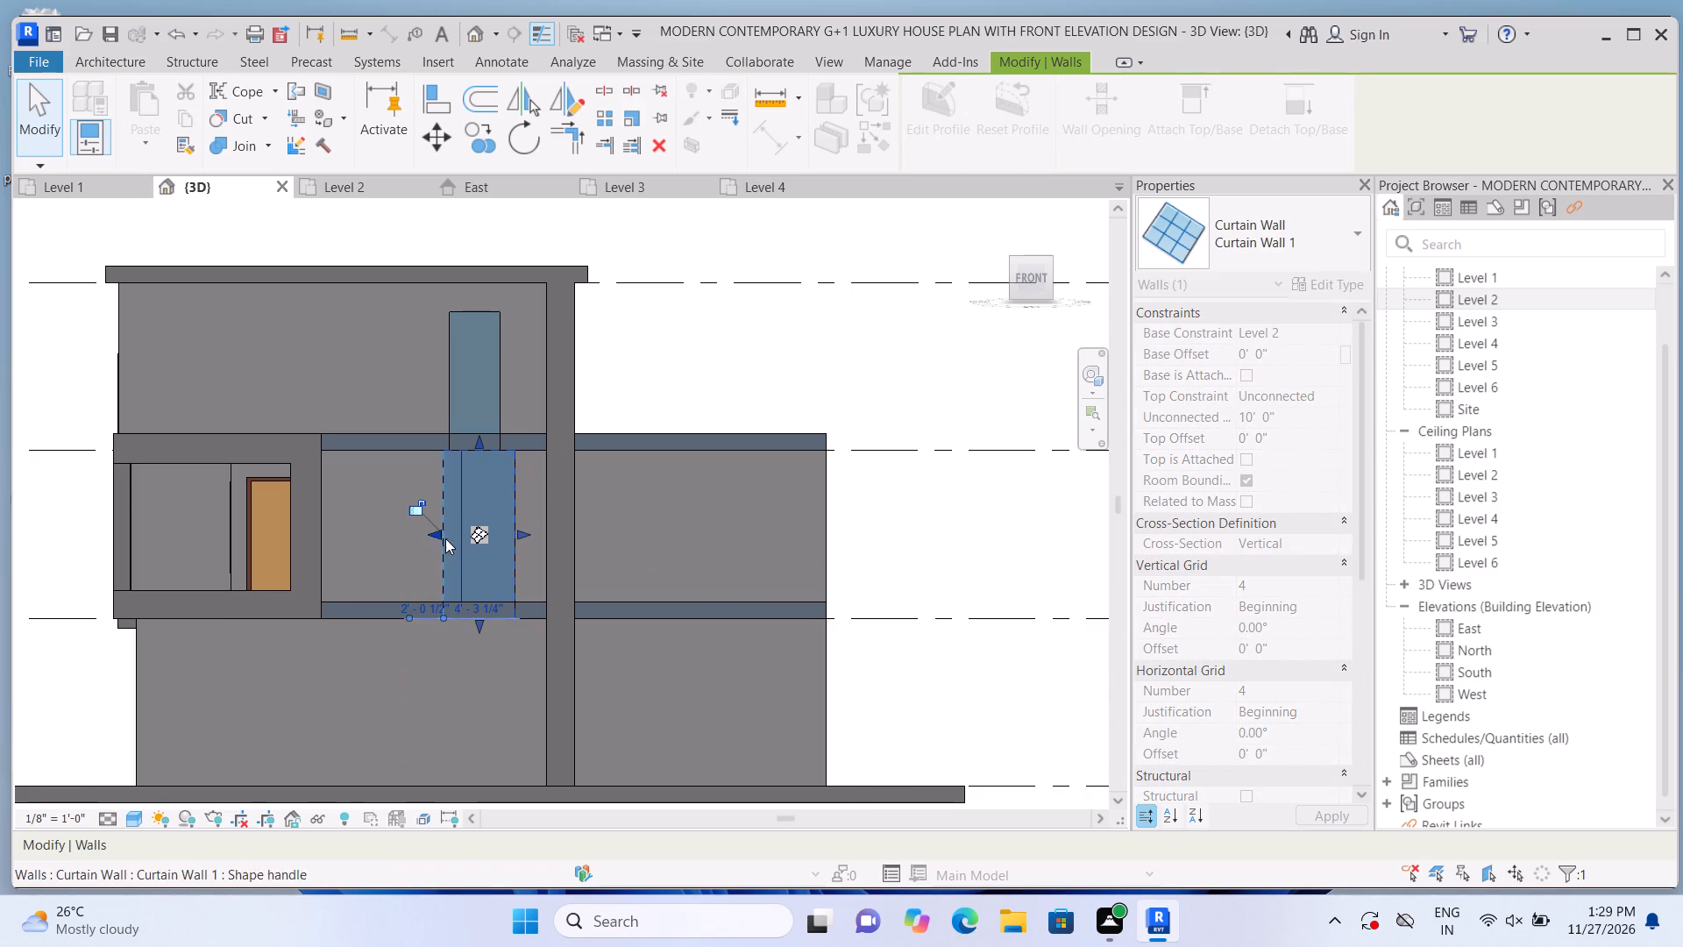
left_click_drag(524, 533, 496, 529)
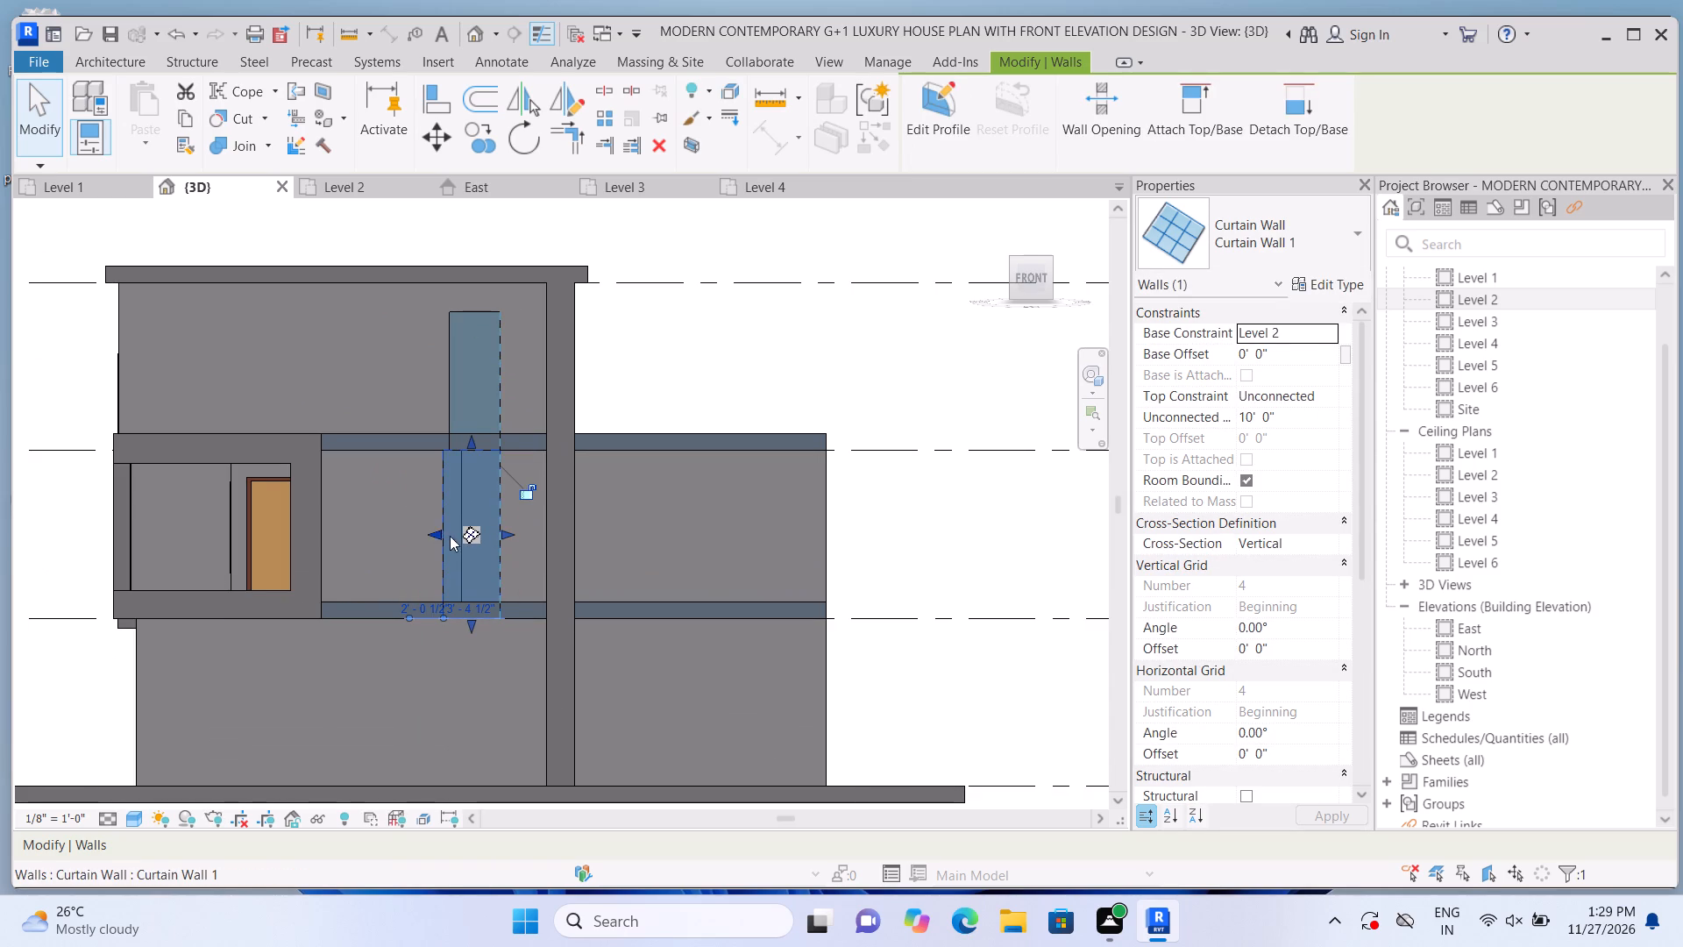
left_click_drag(435, 530, 444, 535)
scroll(434, 532, "up", 6)
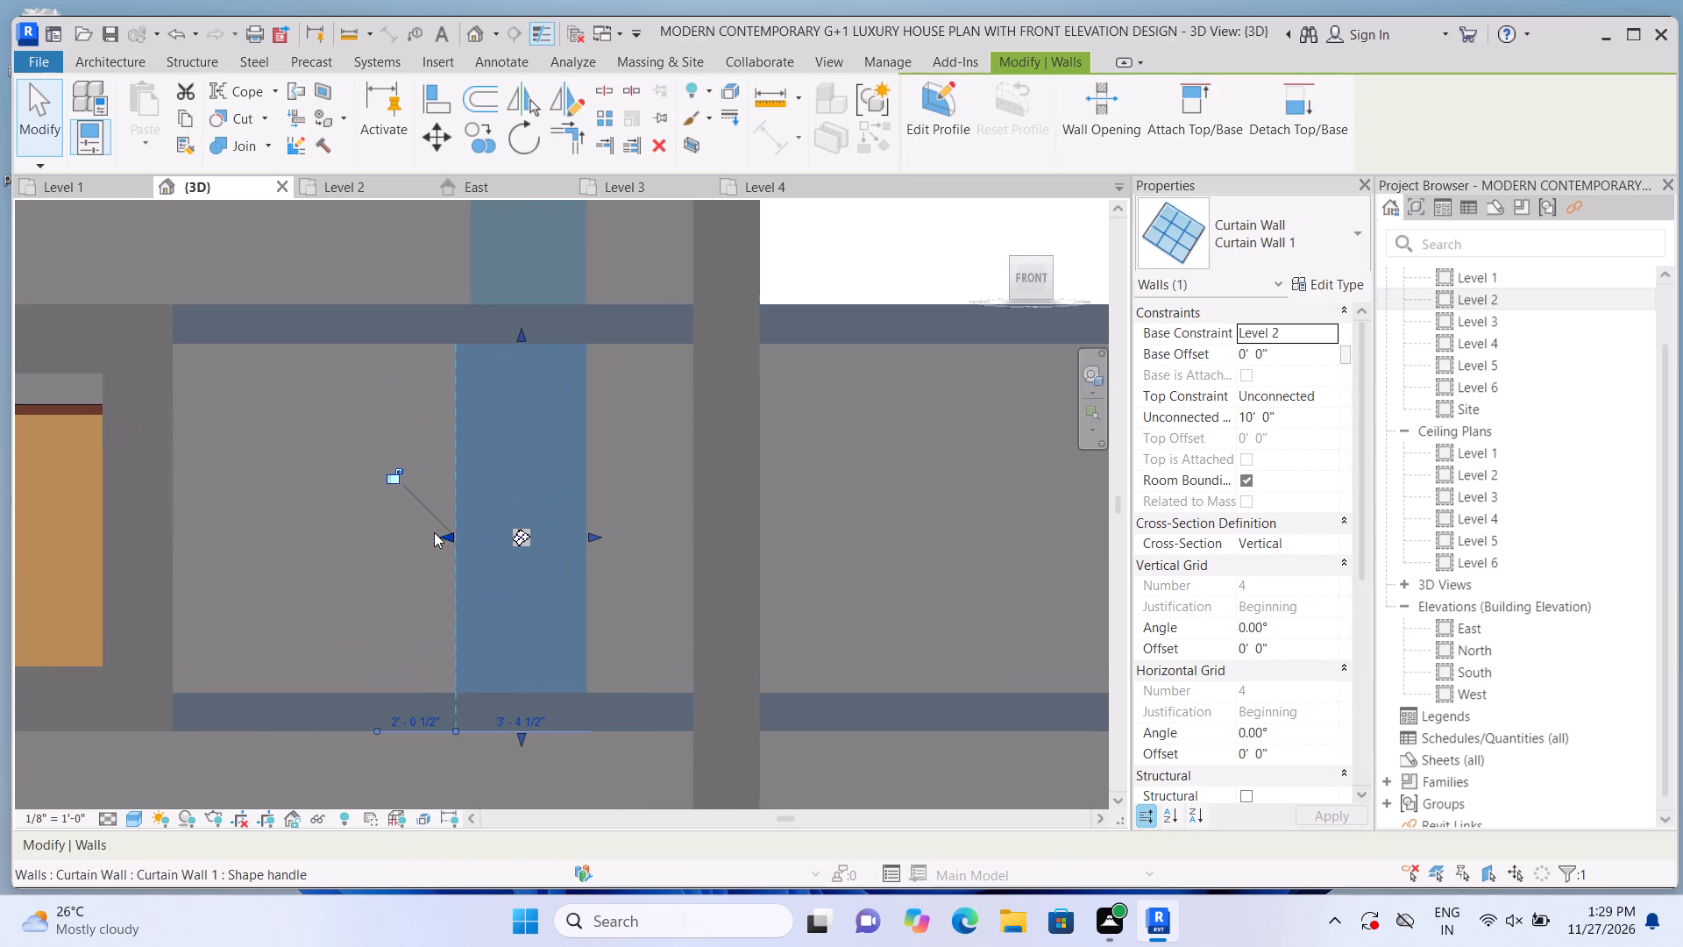
left_click_drag(434, 526, 455, 530)
left_click(822, 244)
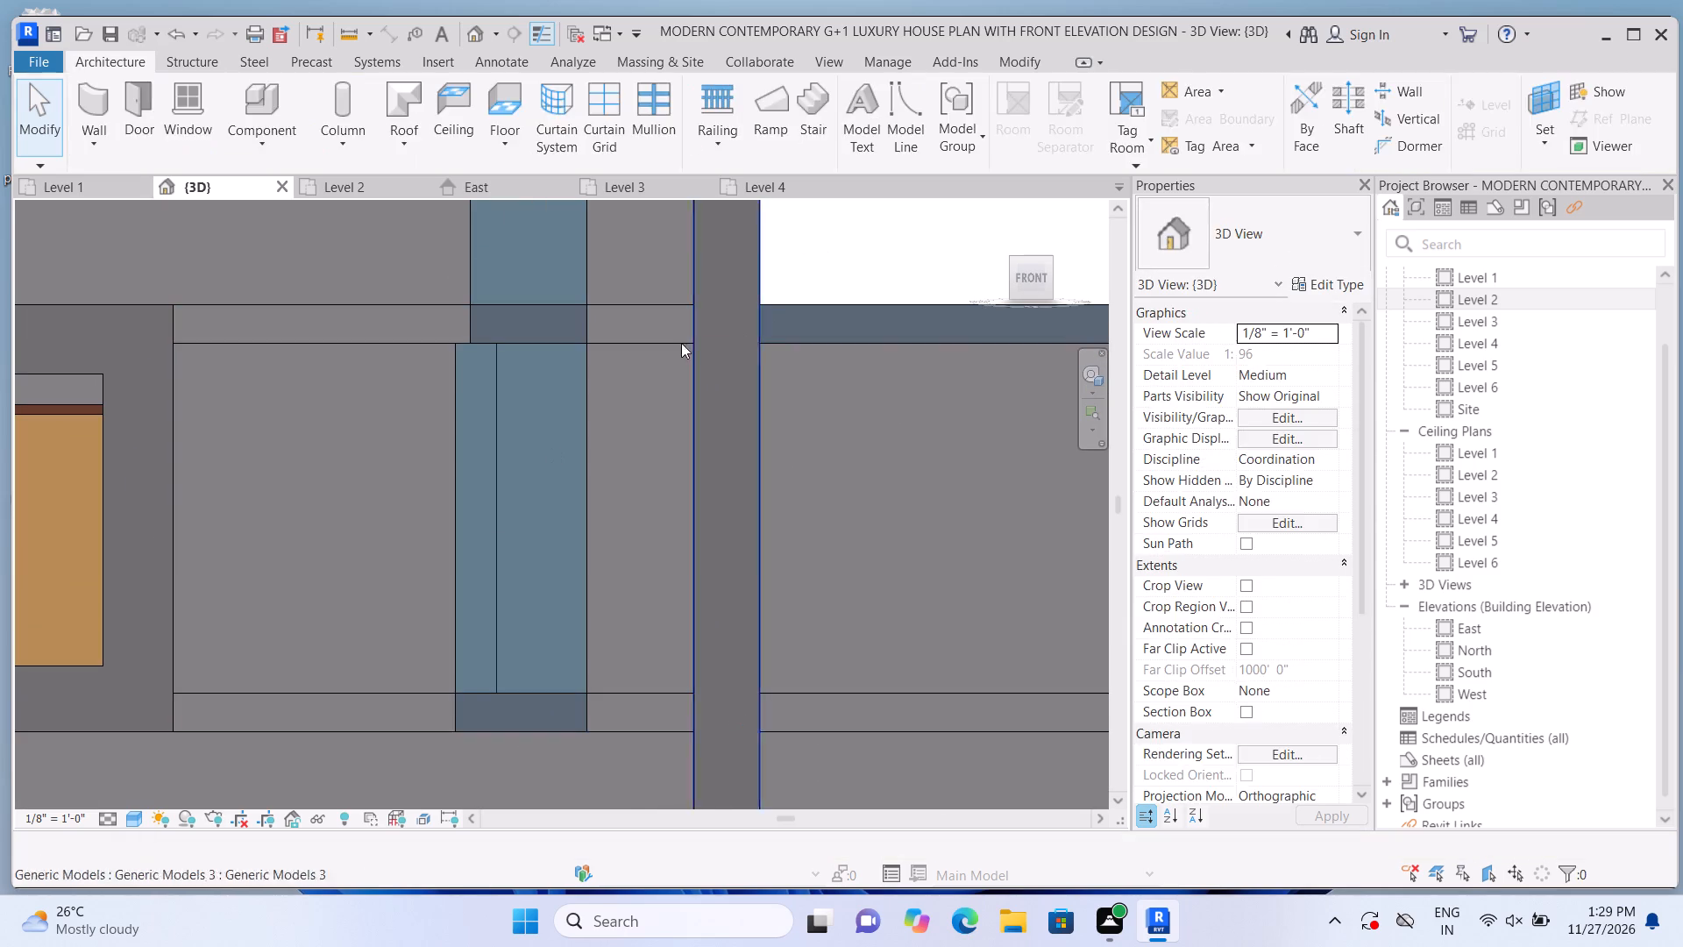
left_click(490, 443)
scroll(441, 460, "up", 2)
left_click_drag(450, 556, 479, 559)
scroll(573, 490, "down", 2)
scroll(552, 510, "up", 1)
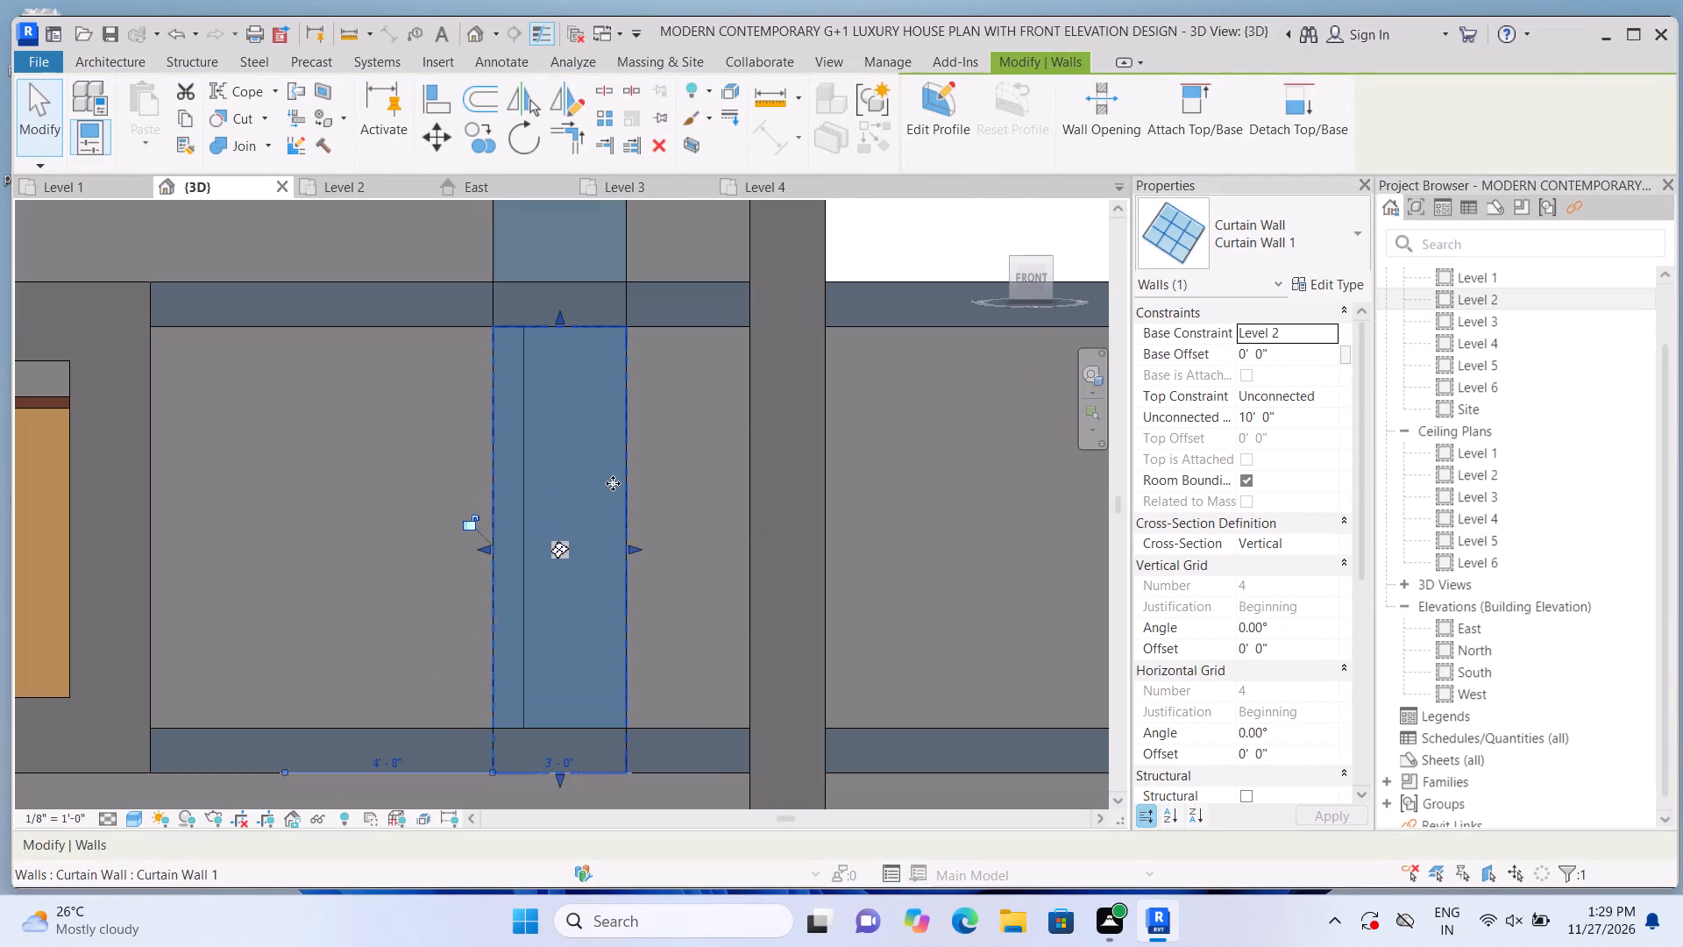
left_click(948, 235)
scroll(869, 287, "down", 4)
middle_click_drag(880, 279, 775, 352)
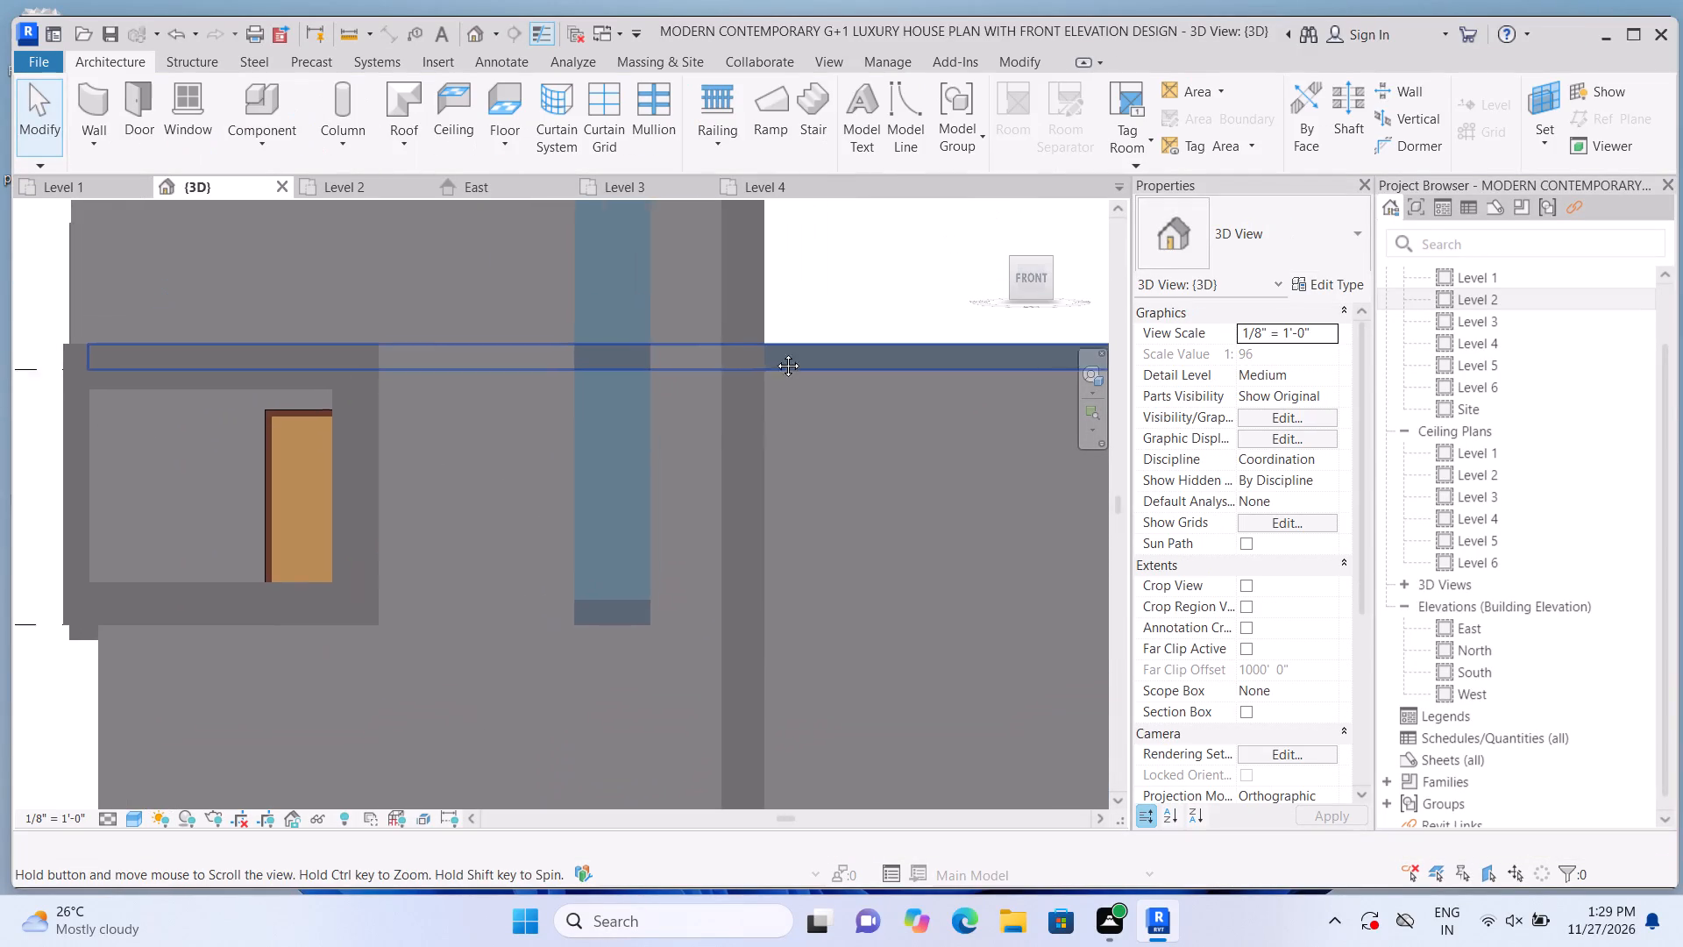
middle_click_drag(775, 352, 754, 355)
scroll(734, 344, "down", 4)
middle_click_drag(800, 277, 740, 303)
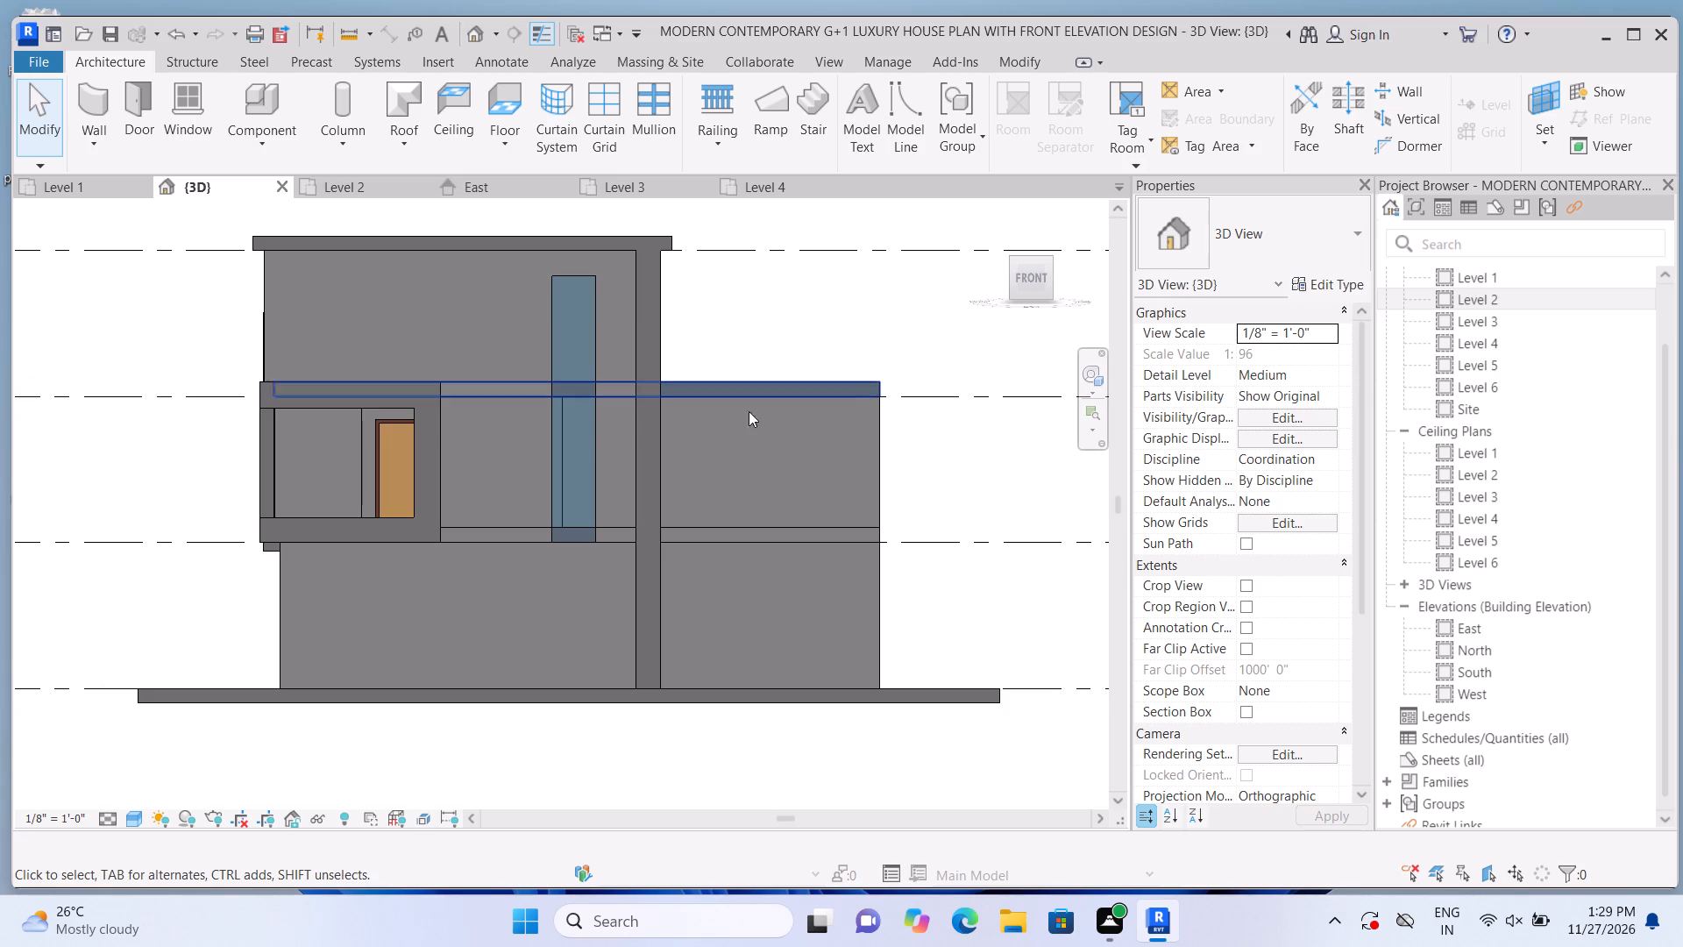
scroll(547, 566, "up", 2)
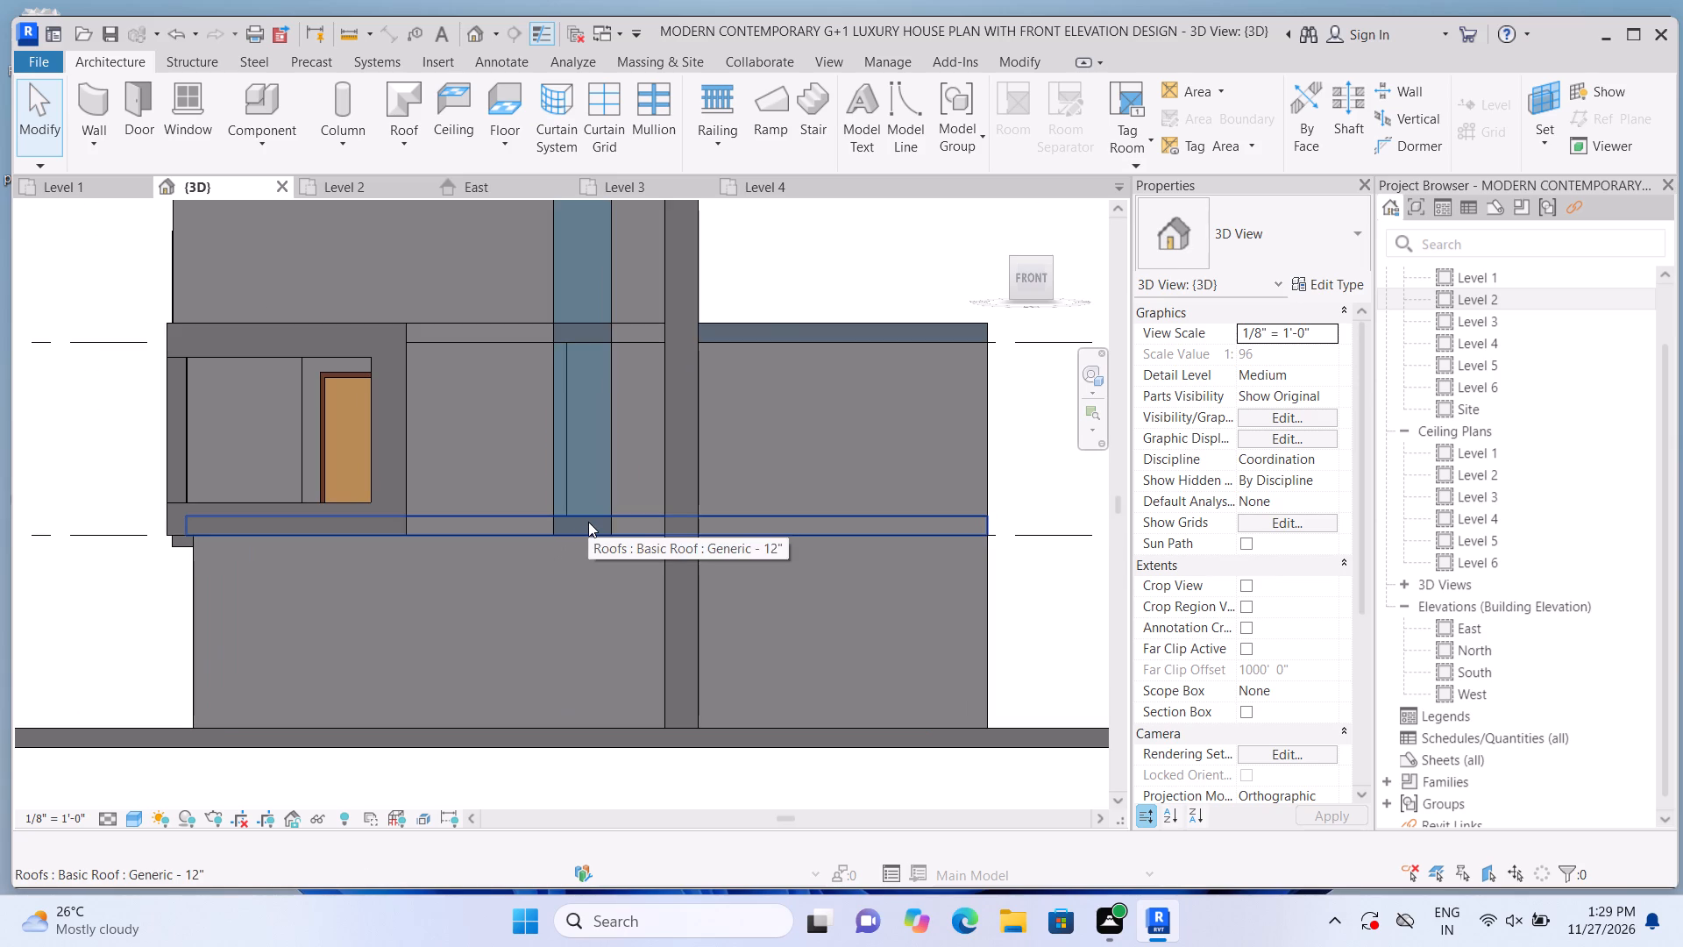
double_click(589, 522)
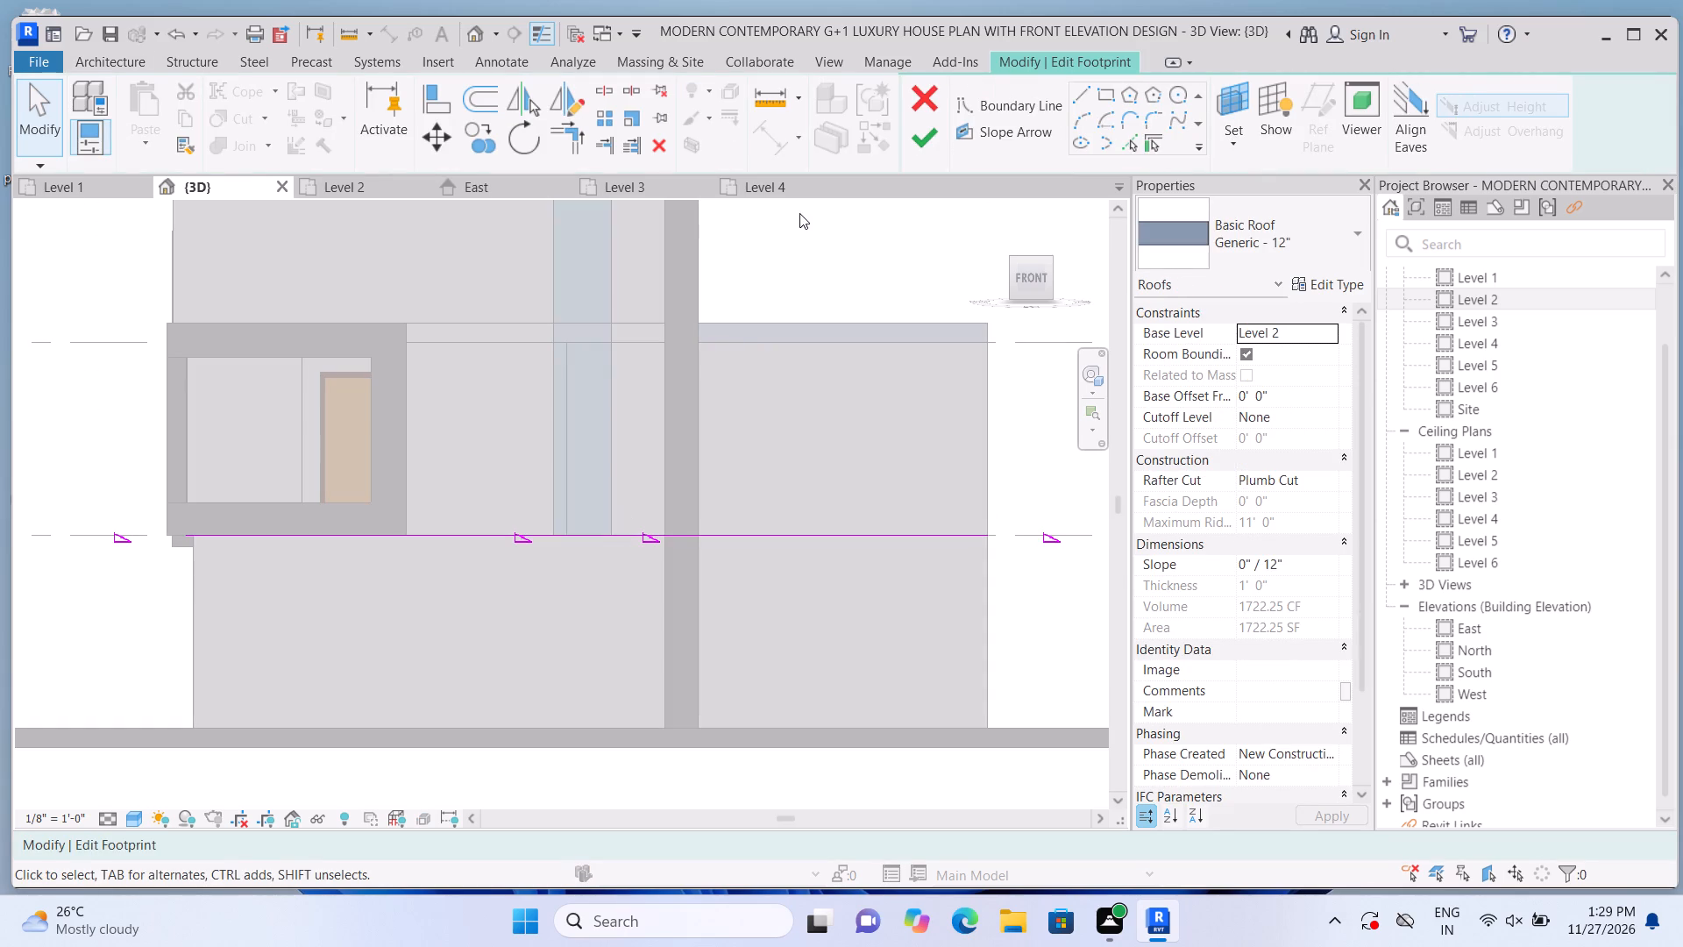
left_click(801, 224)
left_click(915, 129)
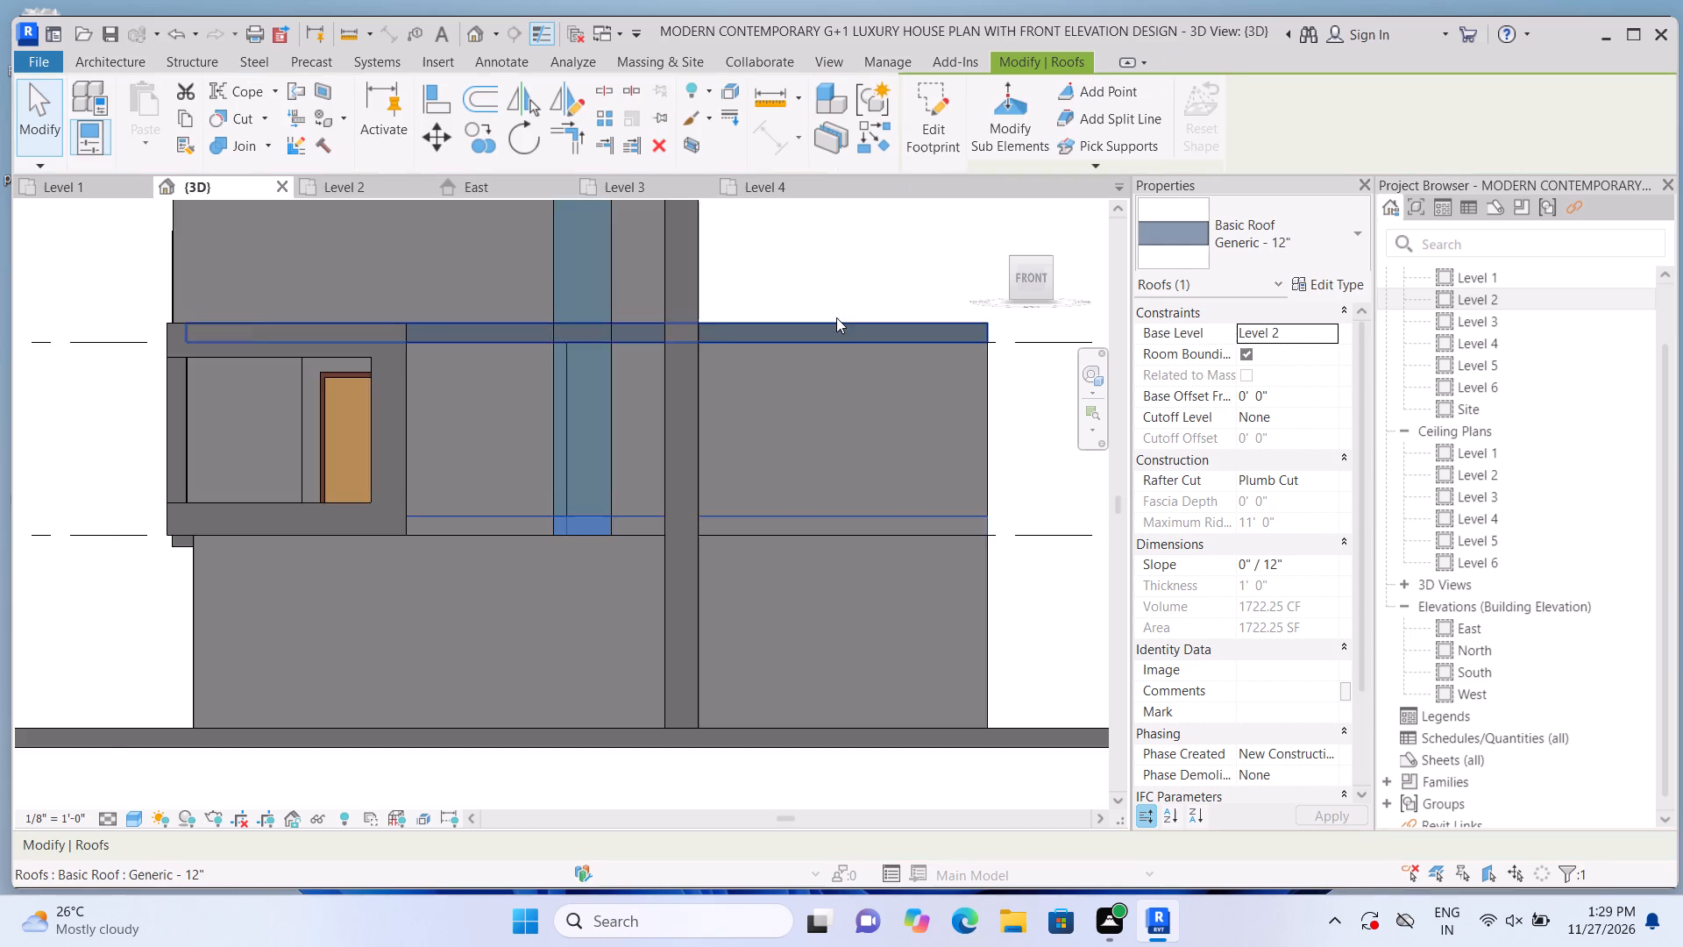
Raise the bottom edge of the Level 2 south curtain wall to a base offset of about 5'-3", keeping its top in place.
scroll(834, 320, "down", 2)
middle_click_drag(818, 293, 798, 393)
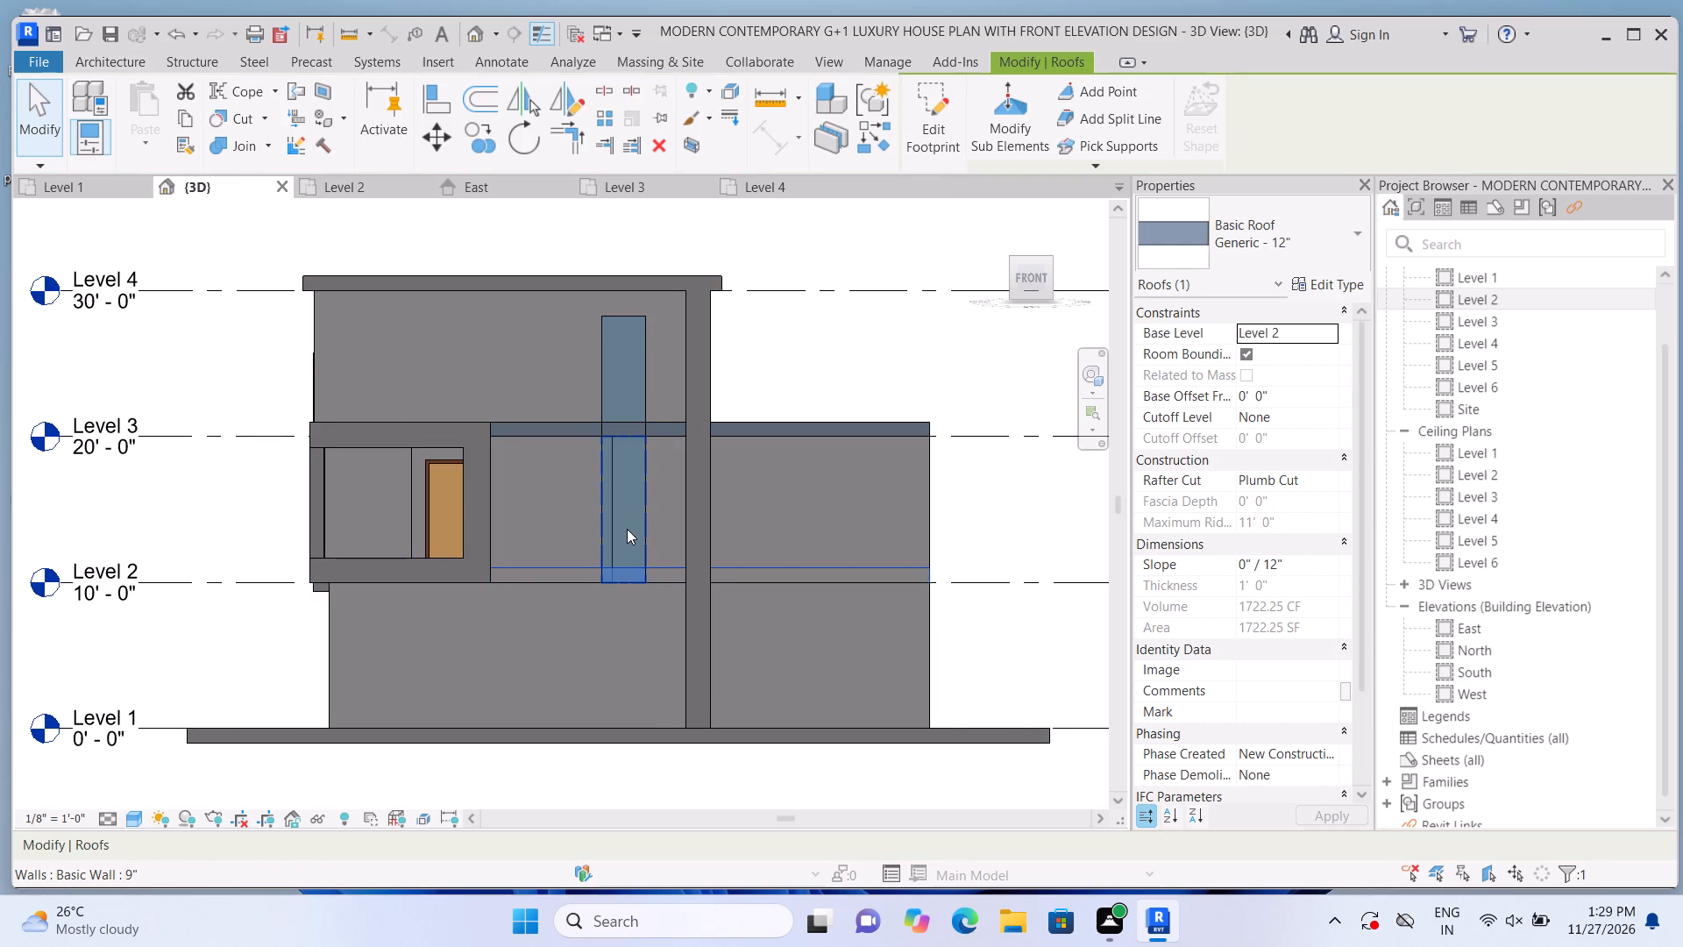
left_click(627, 529)
scroll(623, 558, "up", 3)
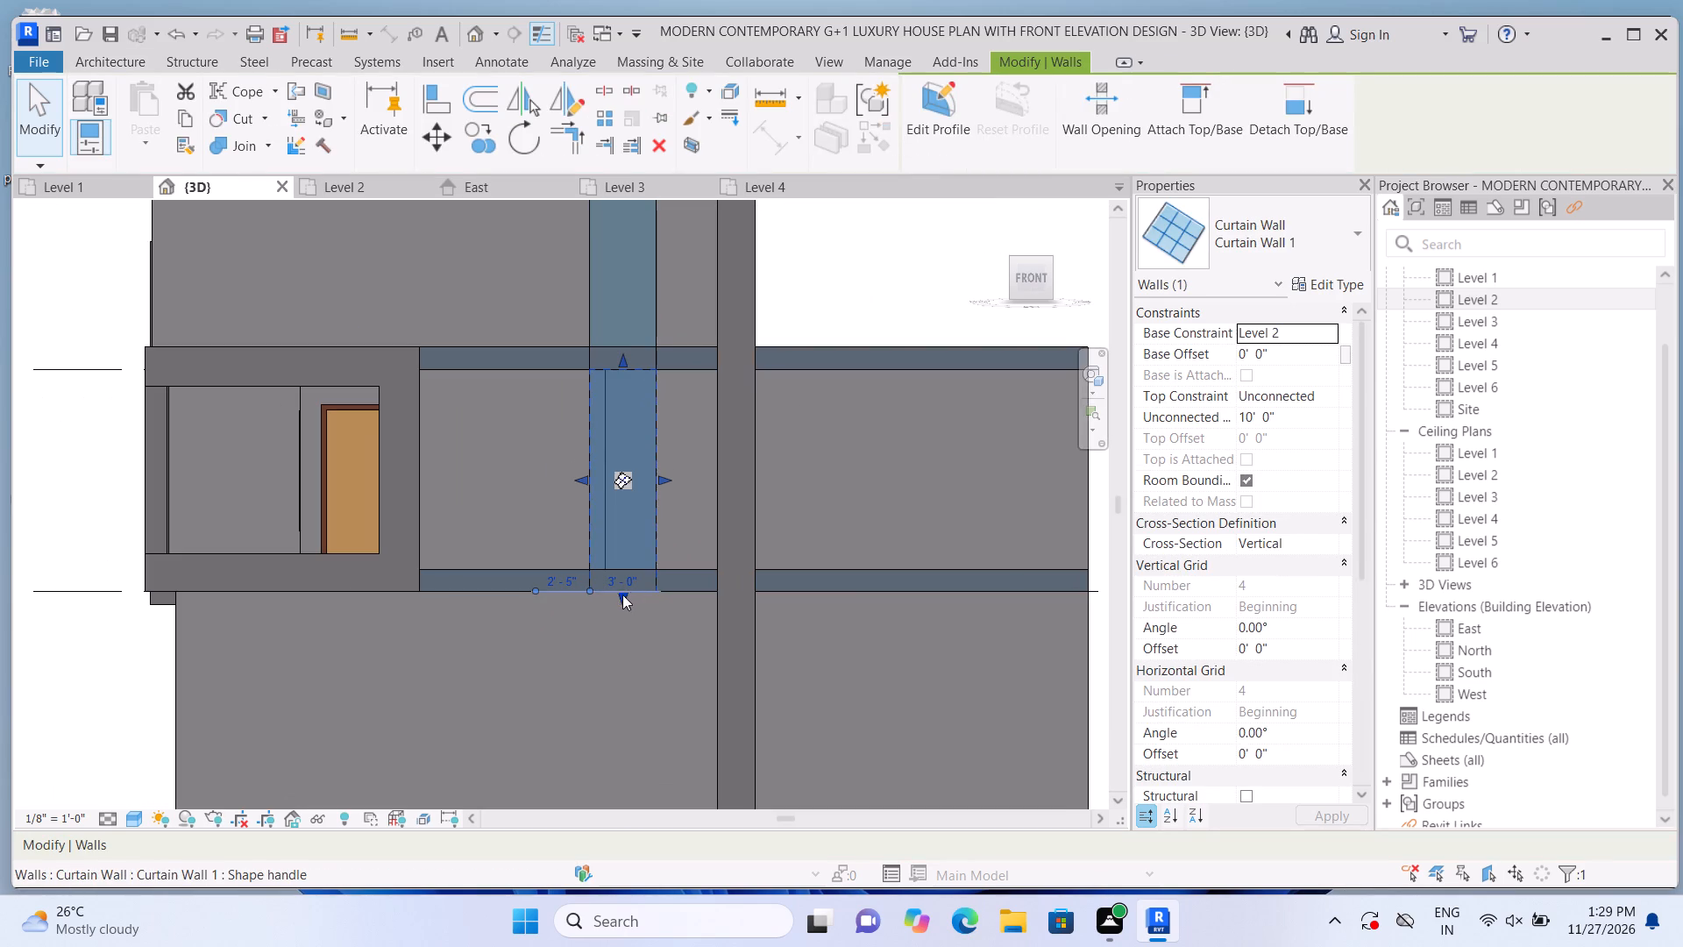
left_click_drag(622, 594, 624, 529)
scroll(624, 523, "down", 4)
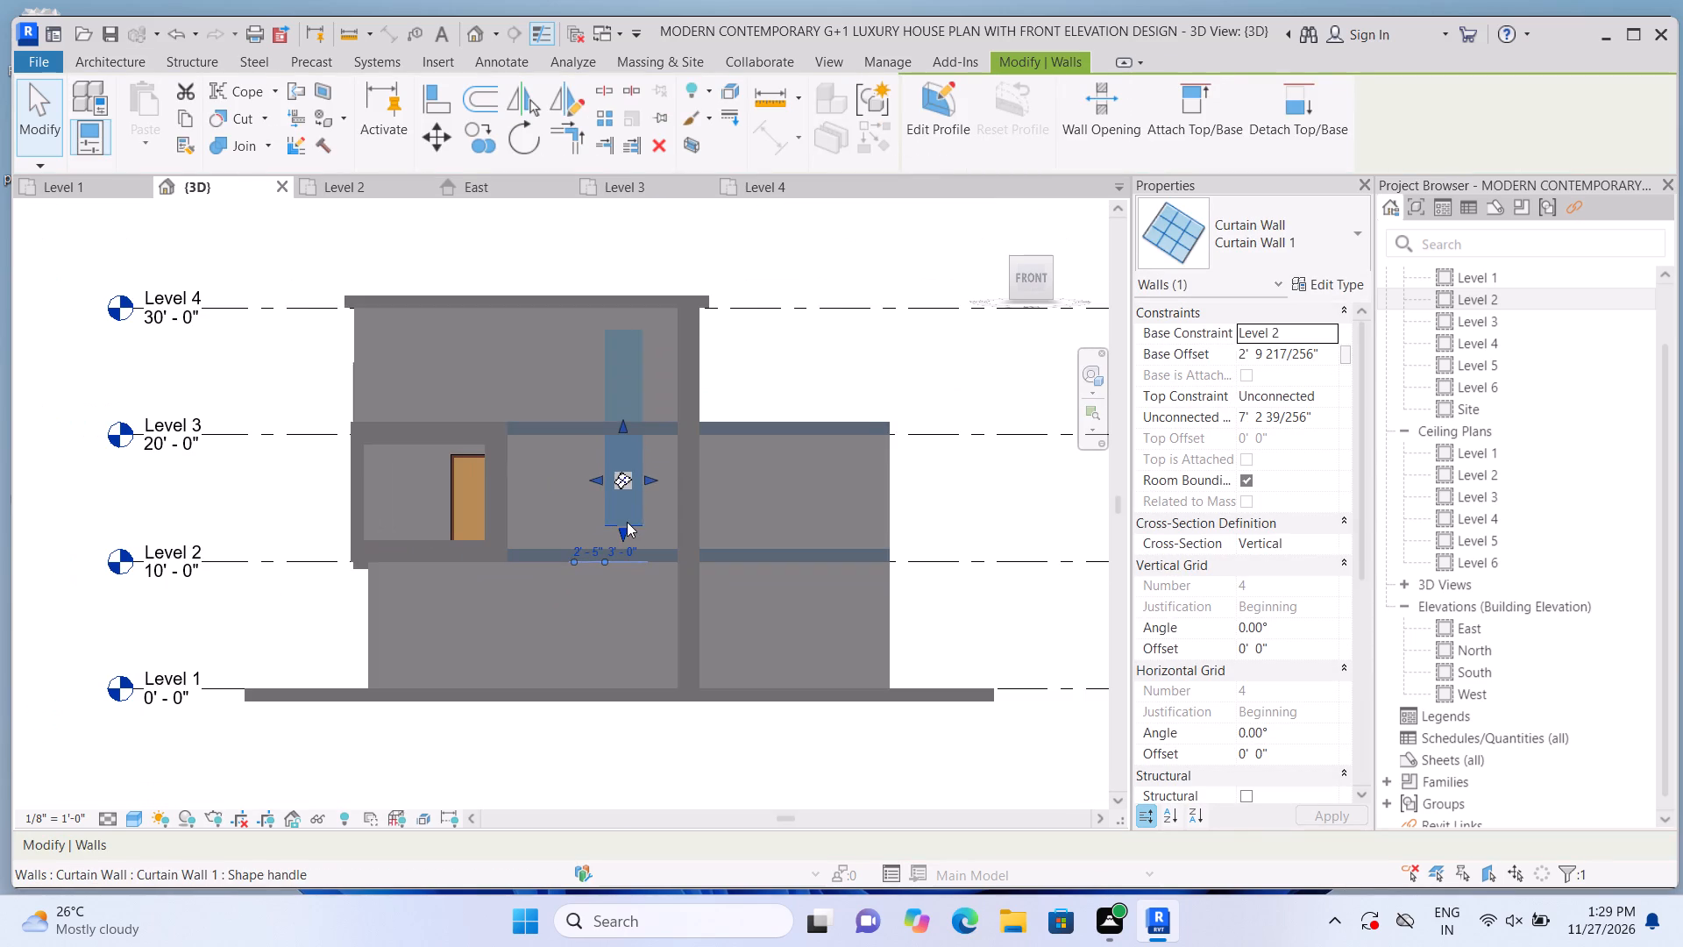
left_click_drag(627, 530, 626, 495)
left_click(626, 495)
scroll(707, 394, "up", 1)
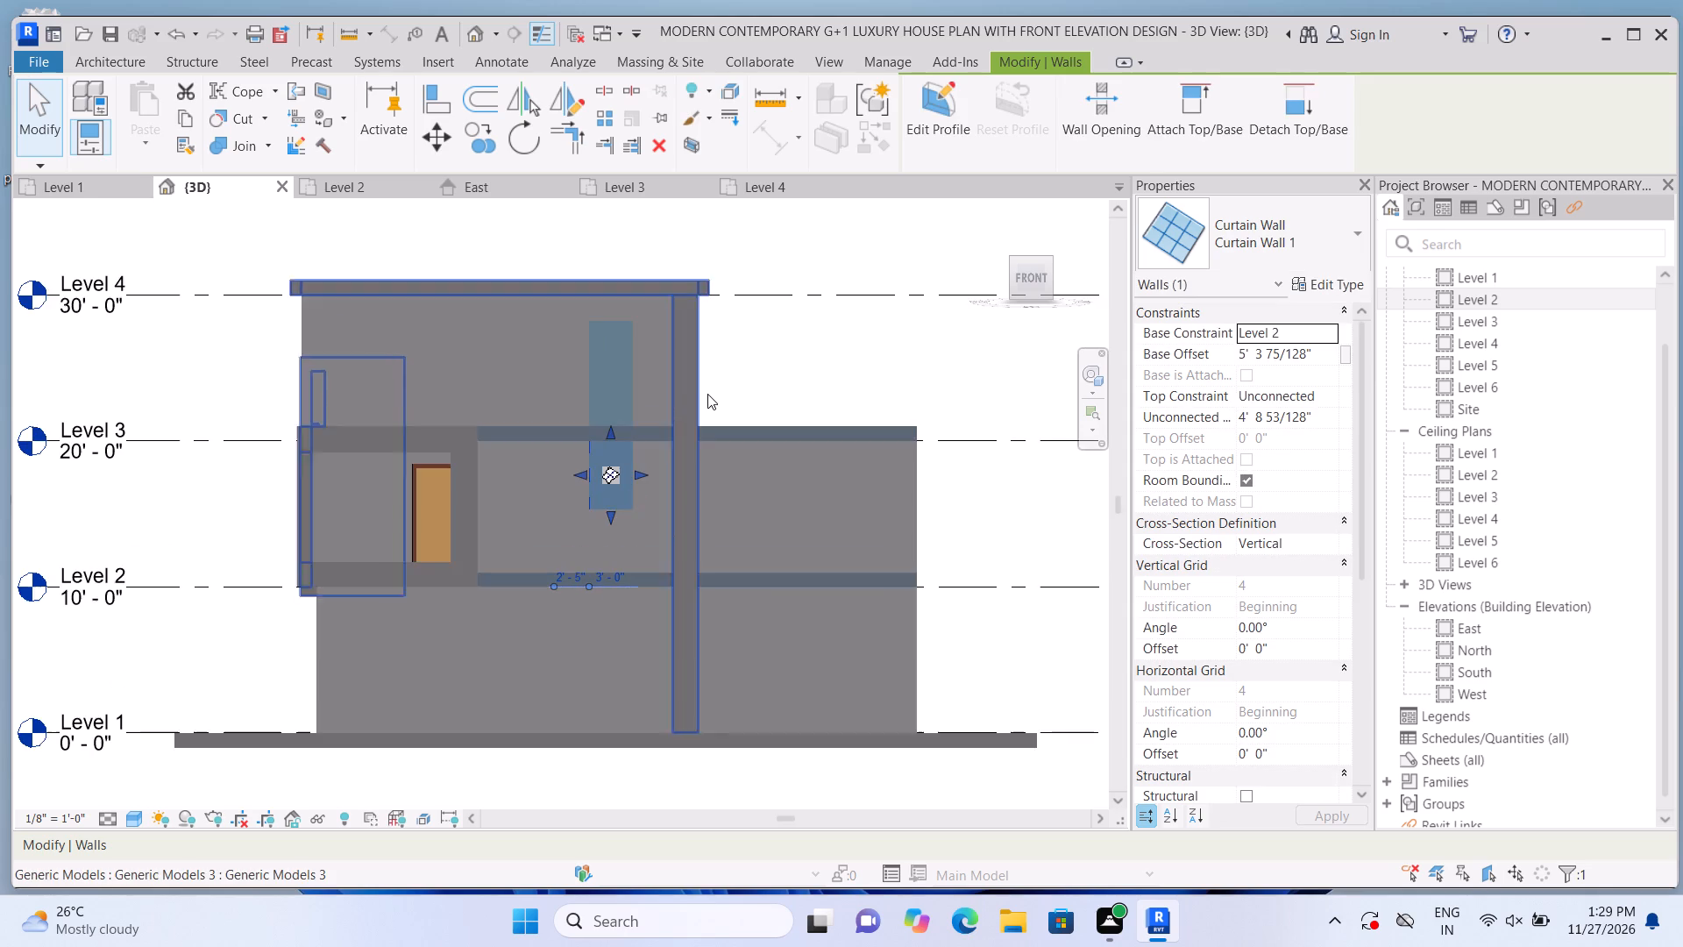
scroll(630, 503, "up", 2)
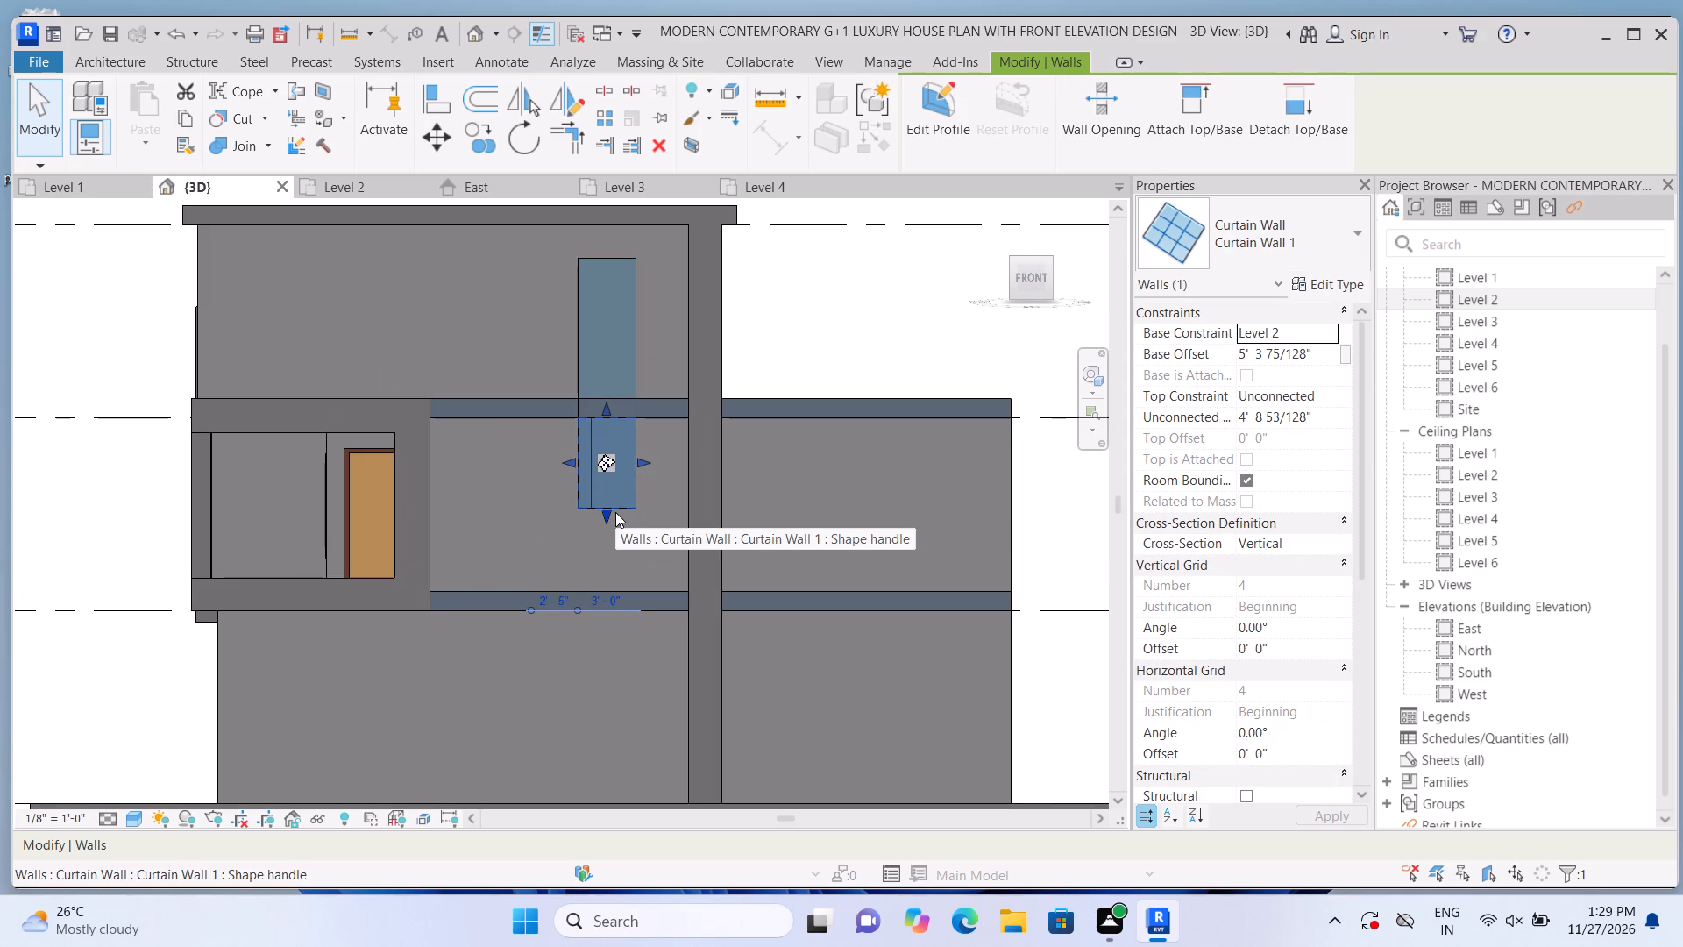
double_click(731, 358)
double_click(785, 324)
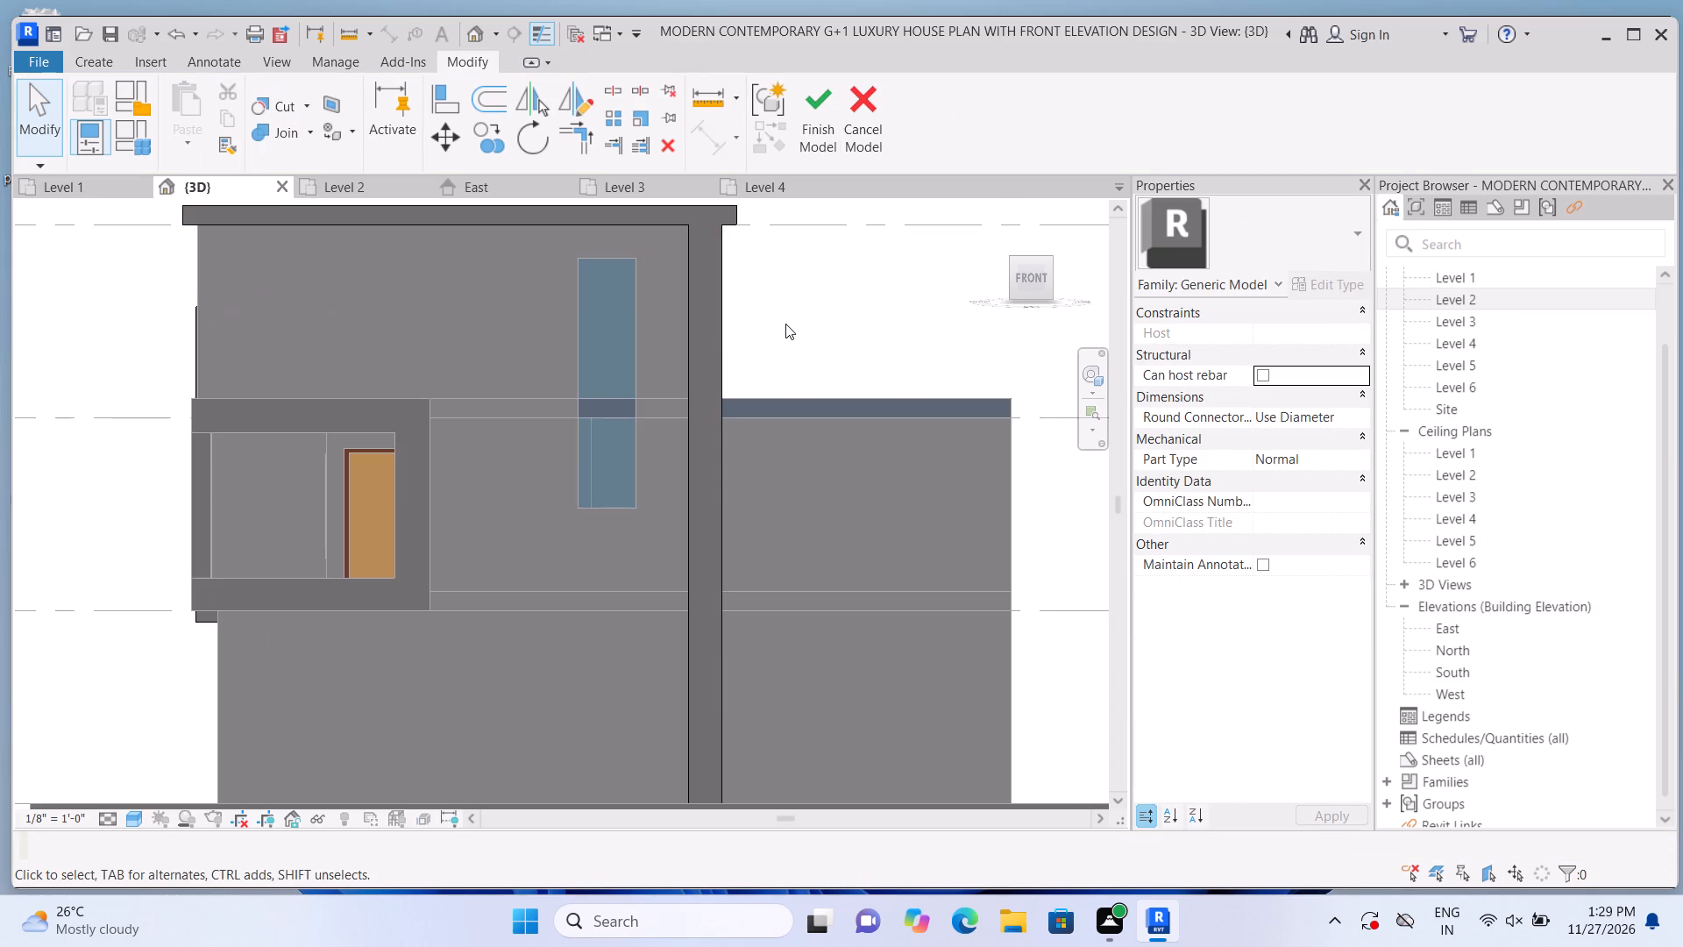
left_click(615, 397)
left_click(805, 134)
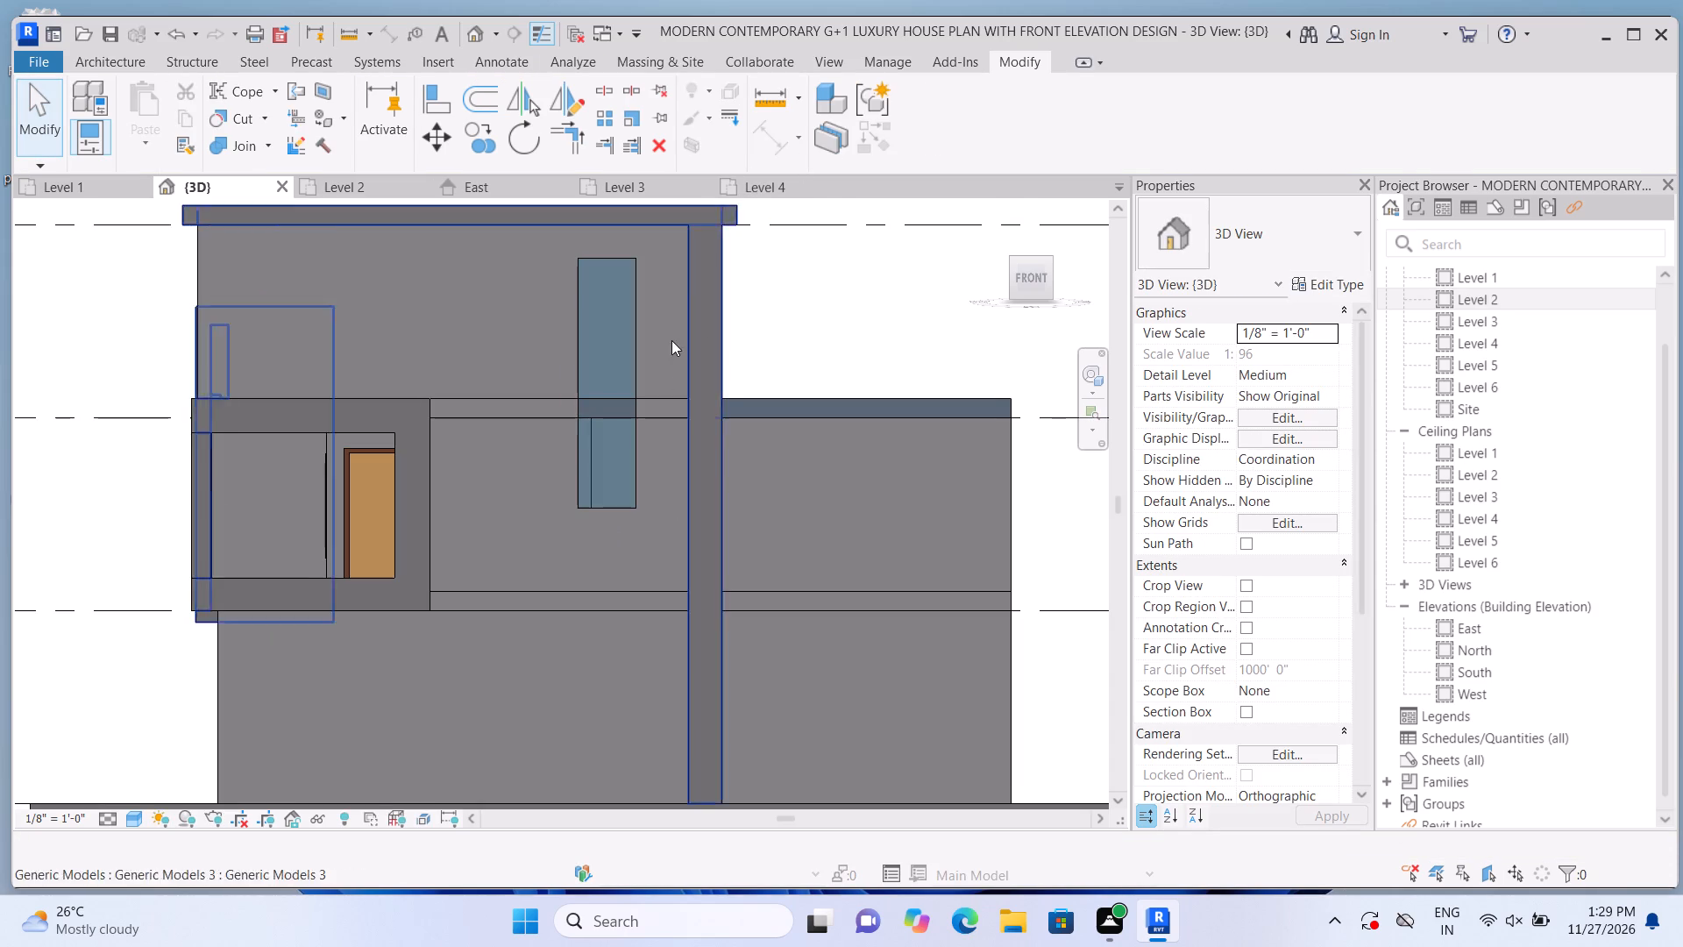
Stretch the top edge of the Level 3 south curtain wall slightly upward, closer to the roof slab.
scroll(663, 347, "up", 1)
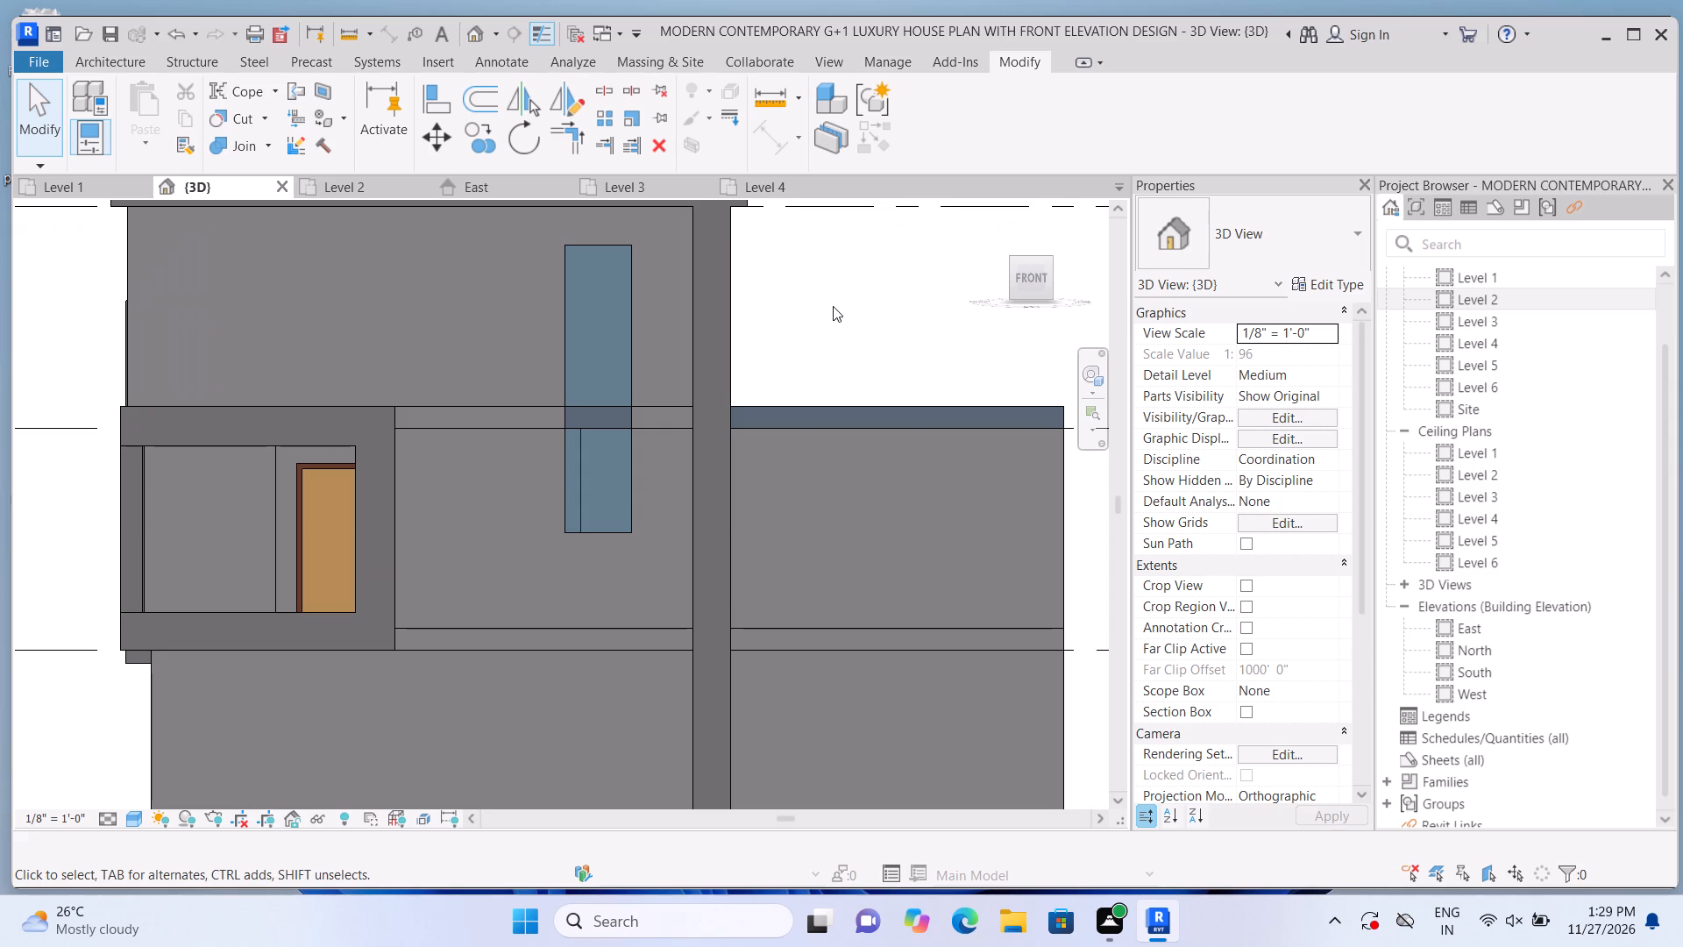
scroll(844, 356, "down", 1)
middle_click_drag(851, 323, 869, 429)
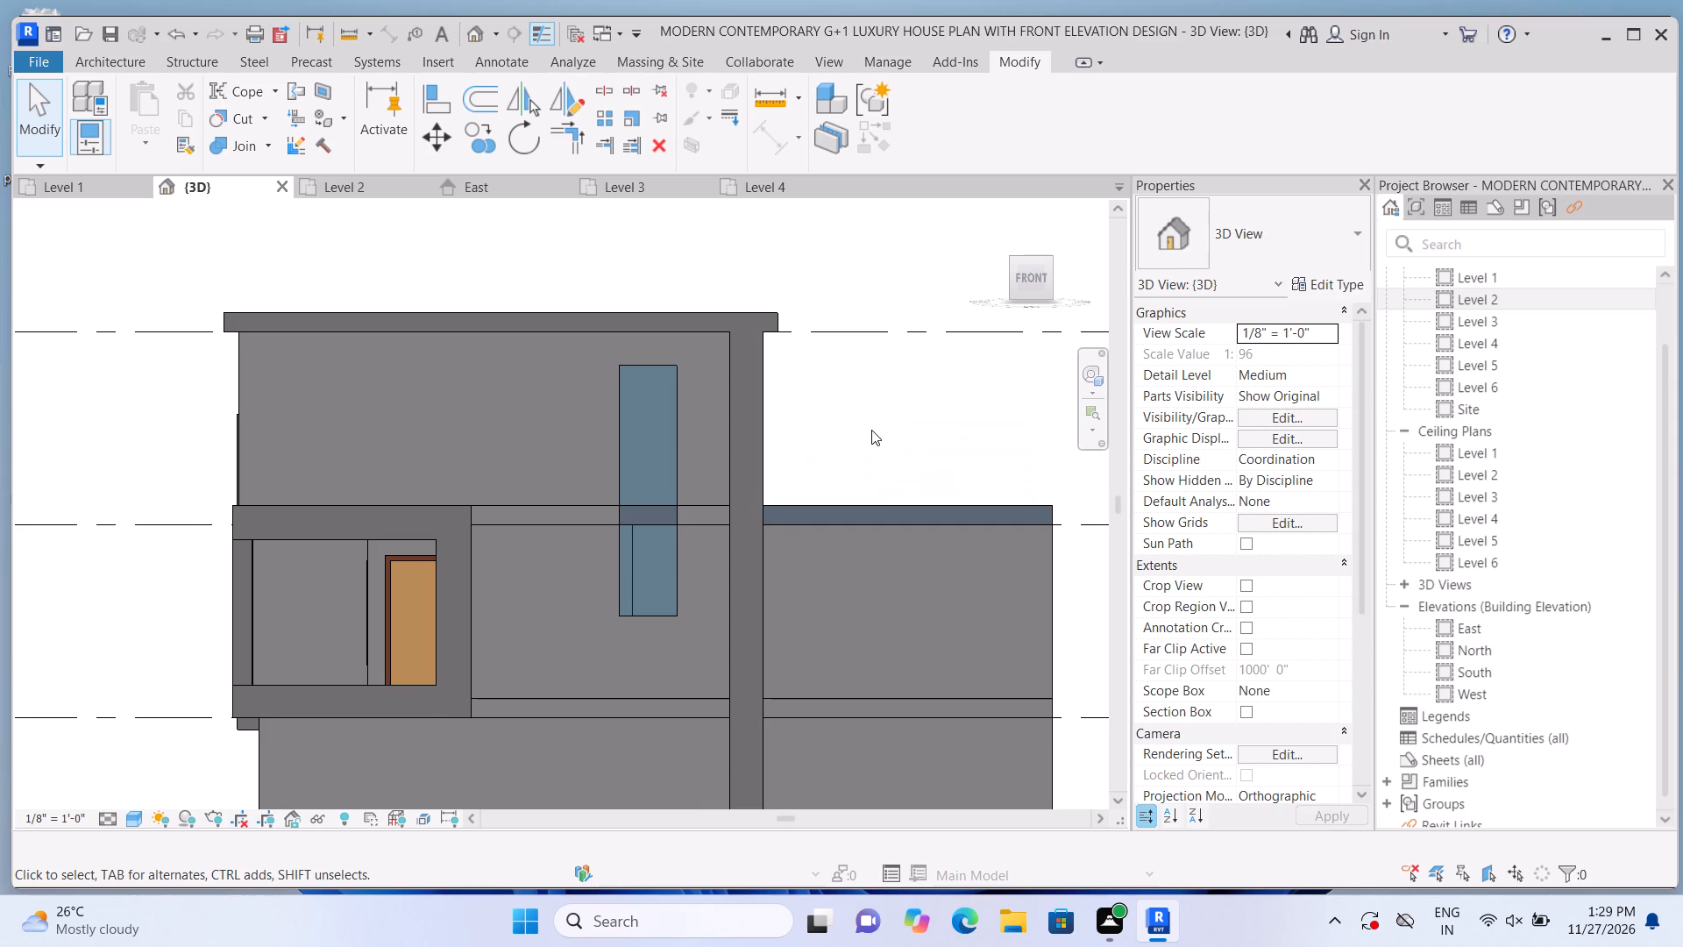
left_click(640, 432)
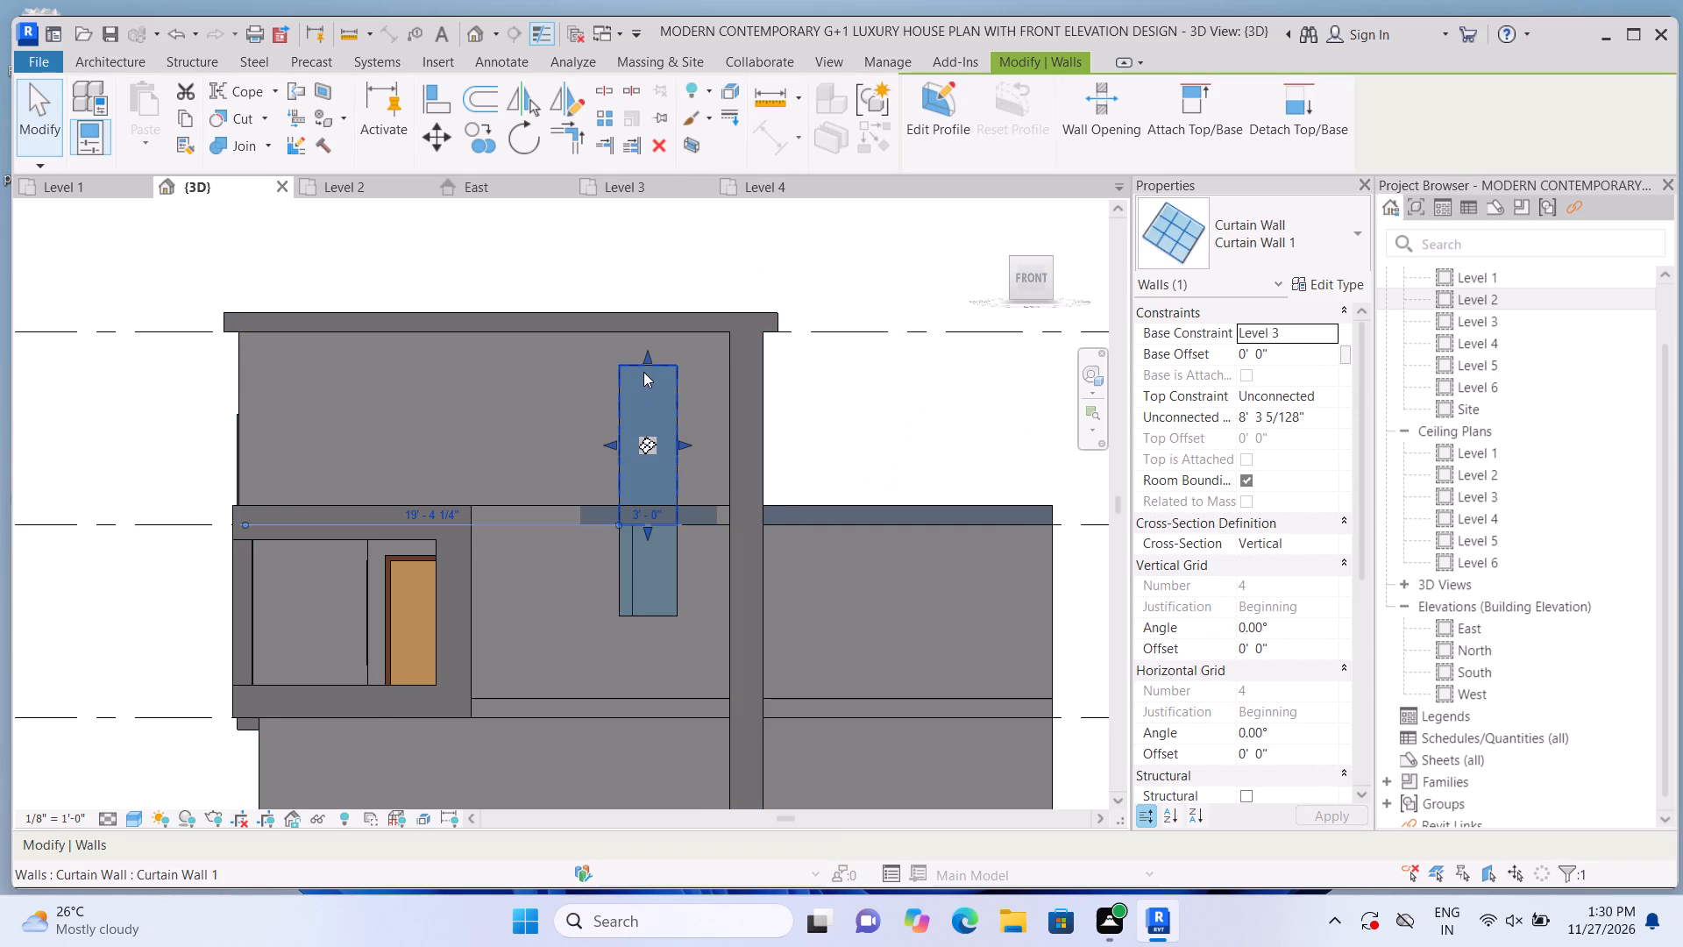
left_click(643, 352)
left_click(798, 395)
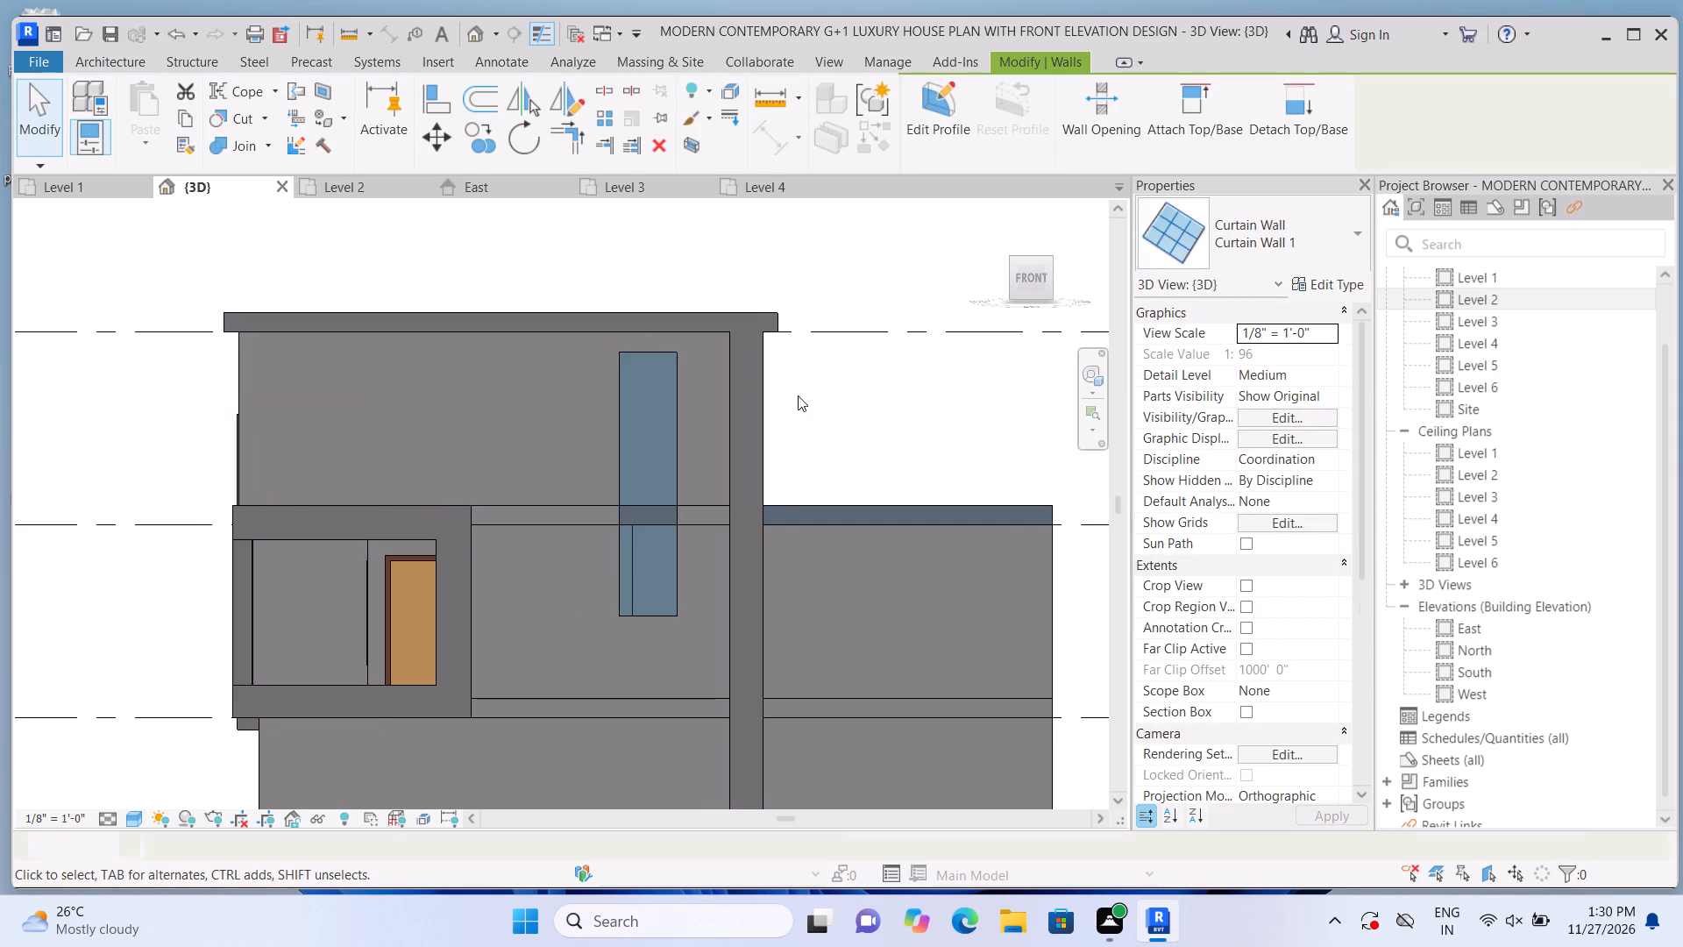
Extend the bottom edge of the Level 2 south curtain wall slightly further down the facade.
middle_click_drag(805, 372, 792, 316)
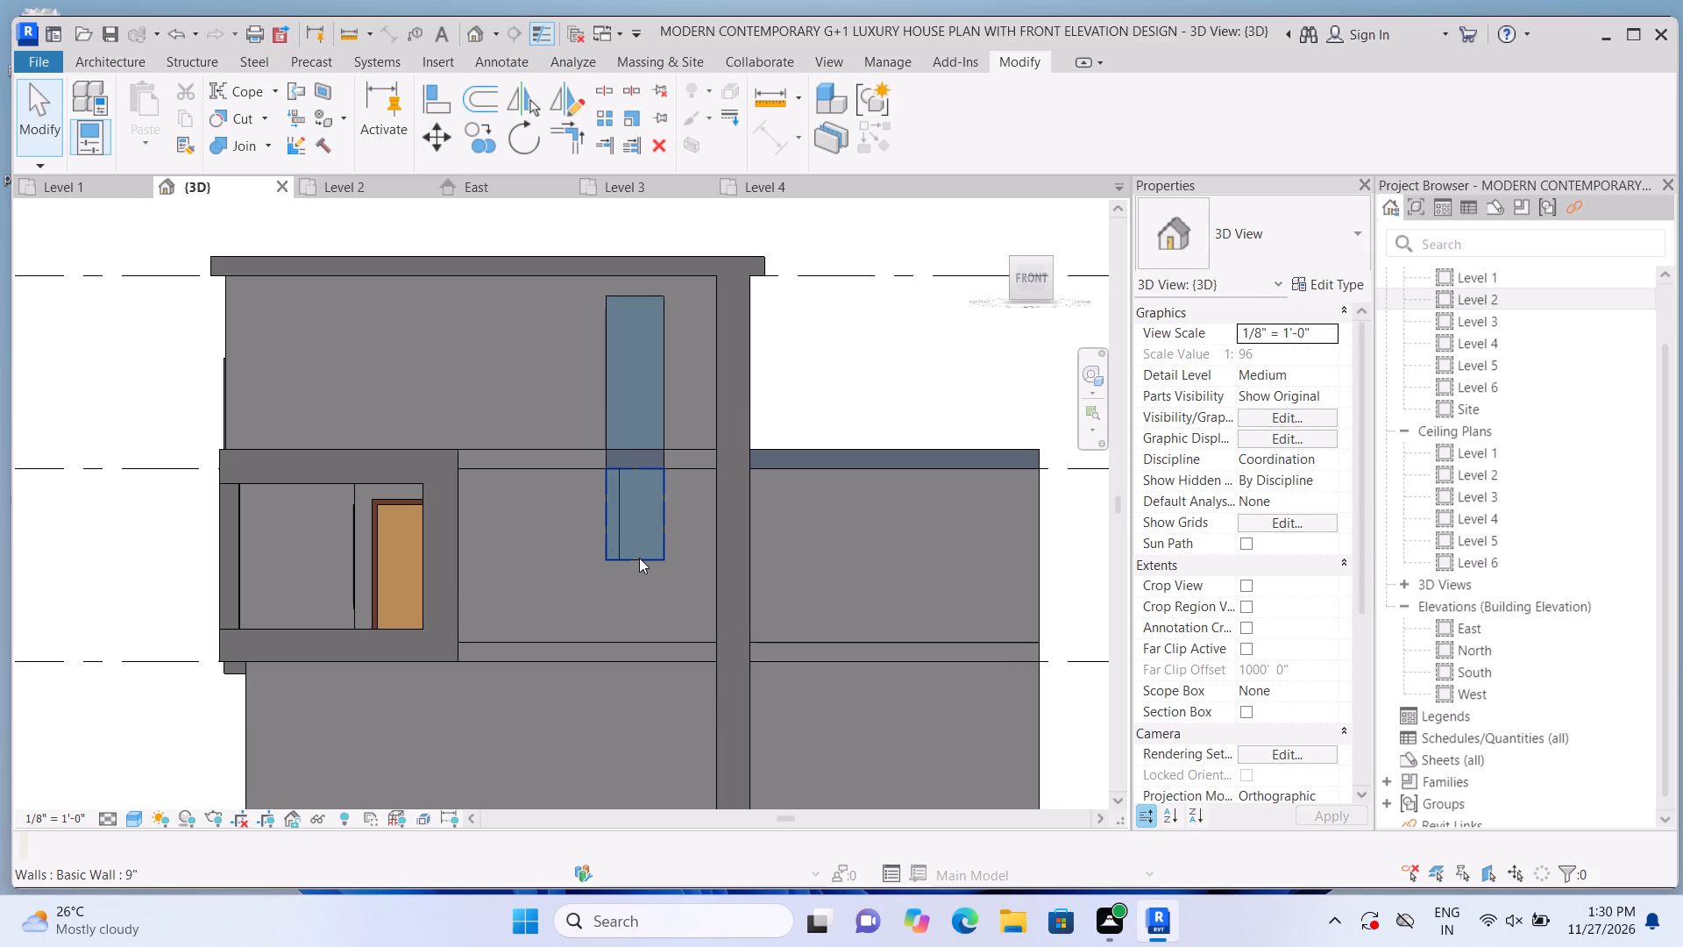
scroll(658, 492, "down", 5)
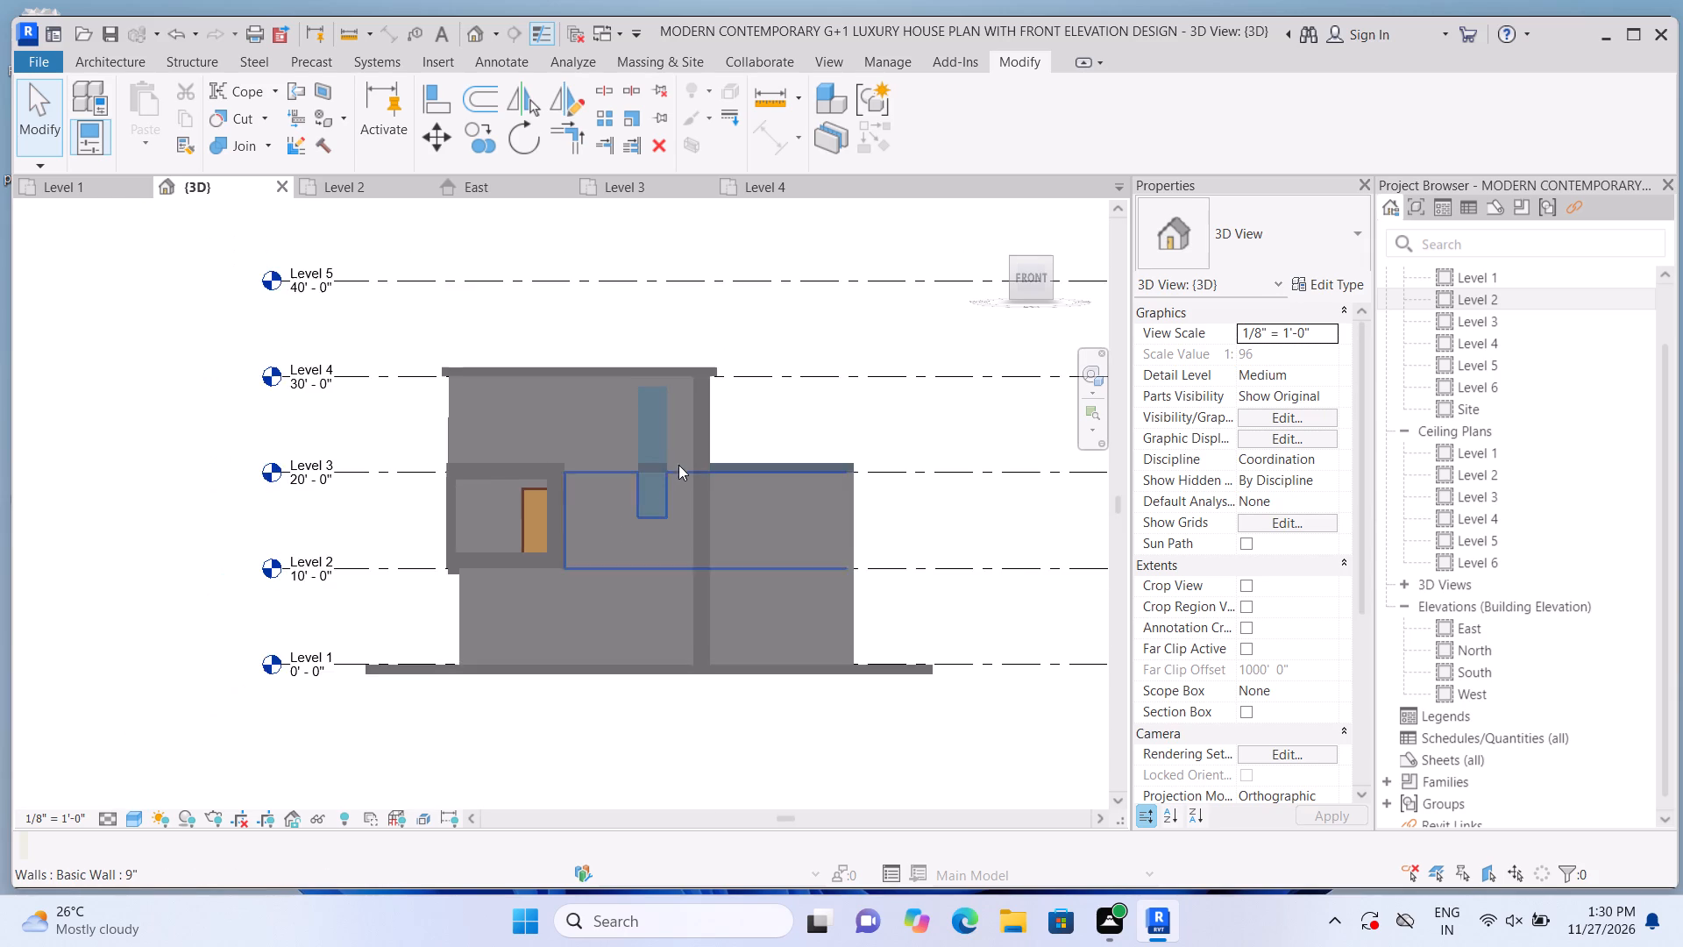
scroll(640, 496, "up", 4)
left_click(676, 518)
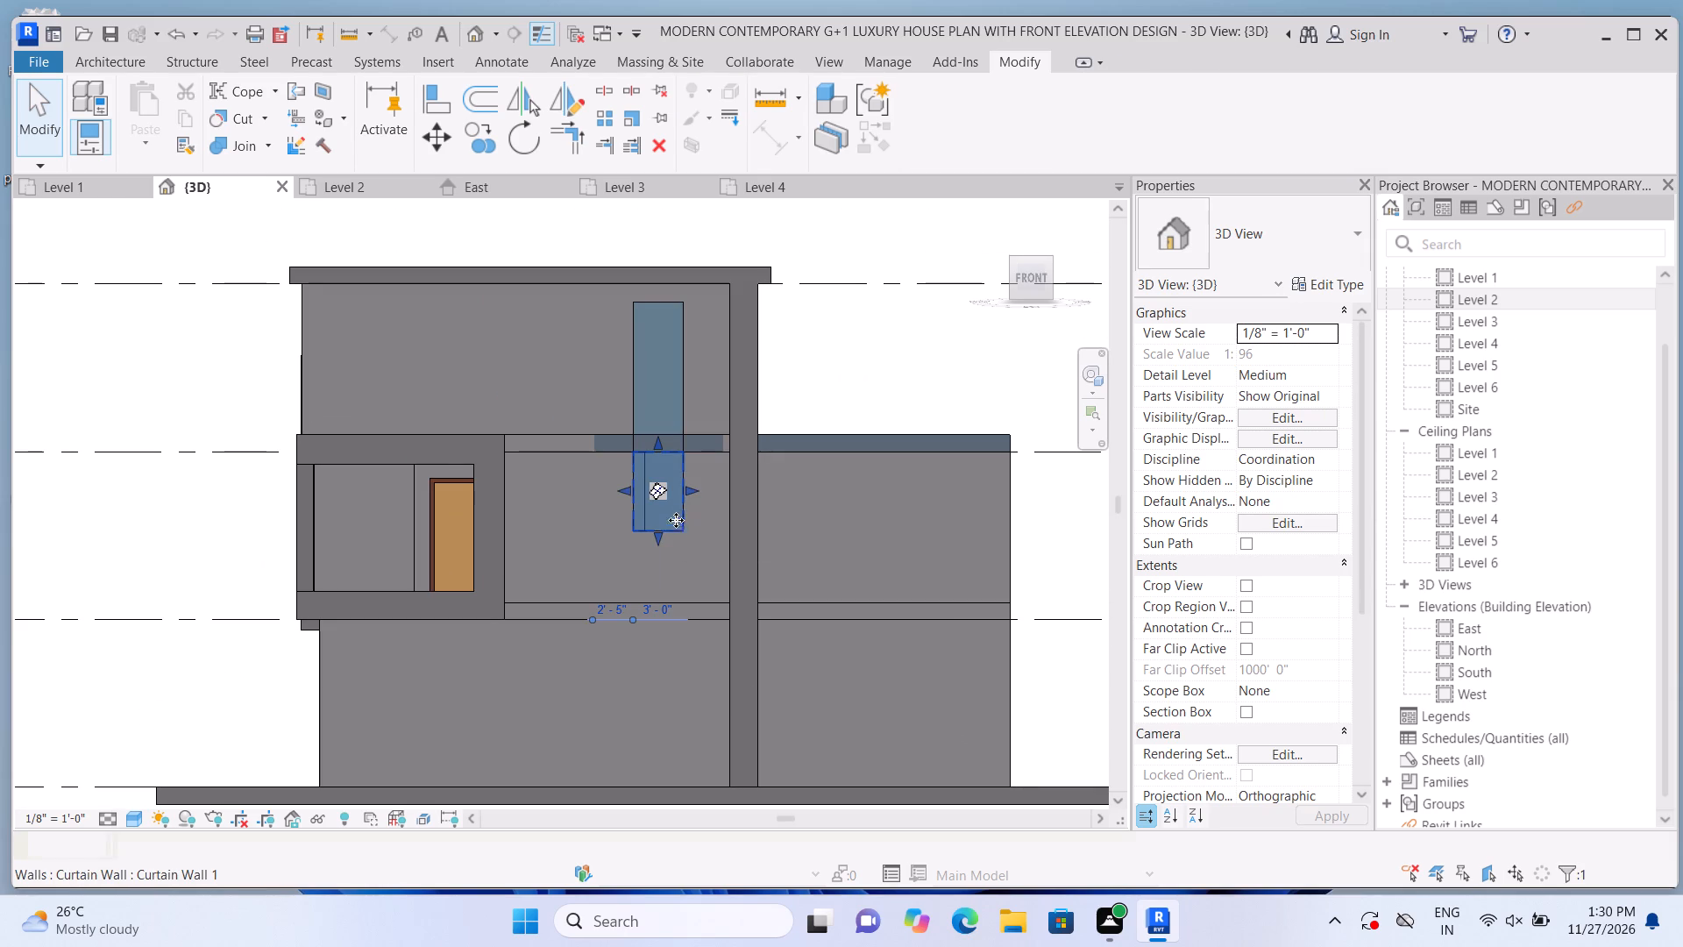
left_click_drag(654, 537, 653, 545)
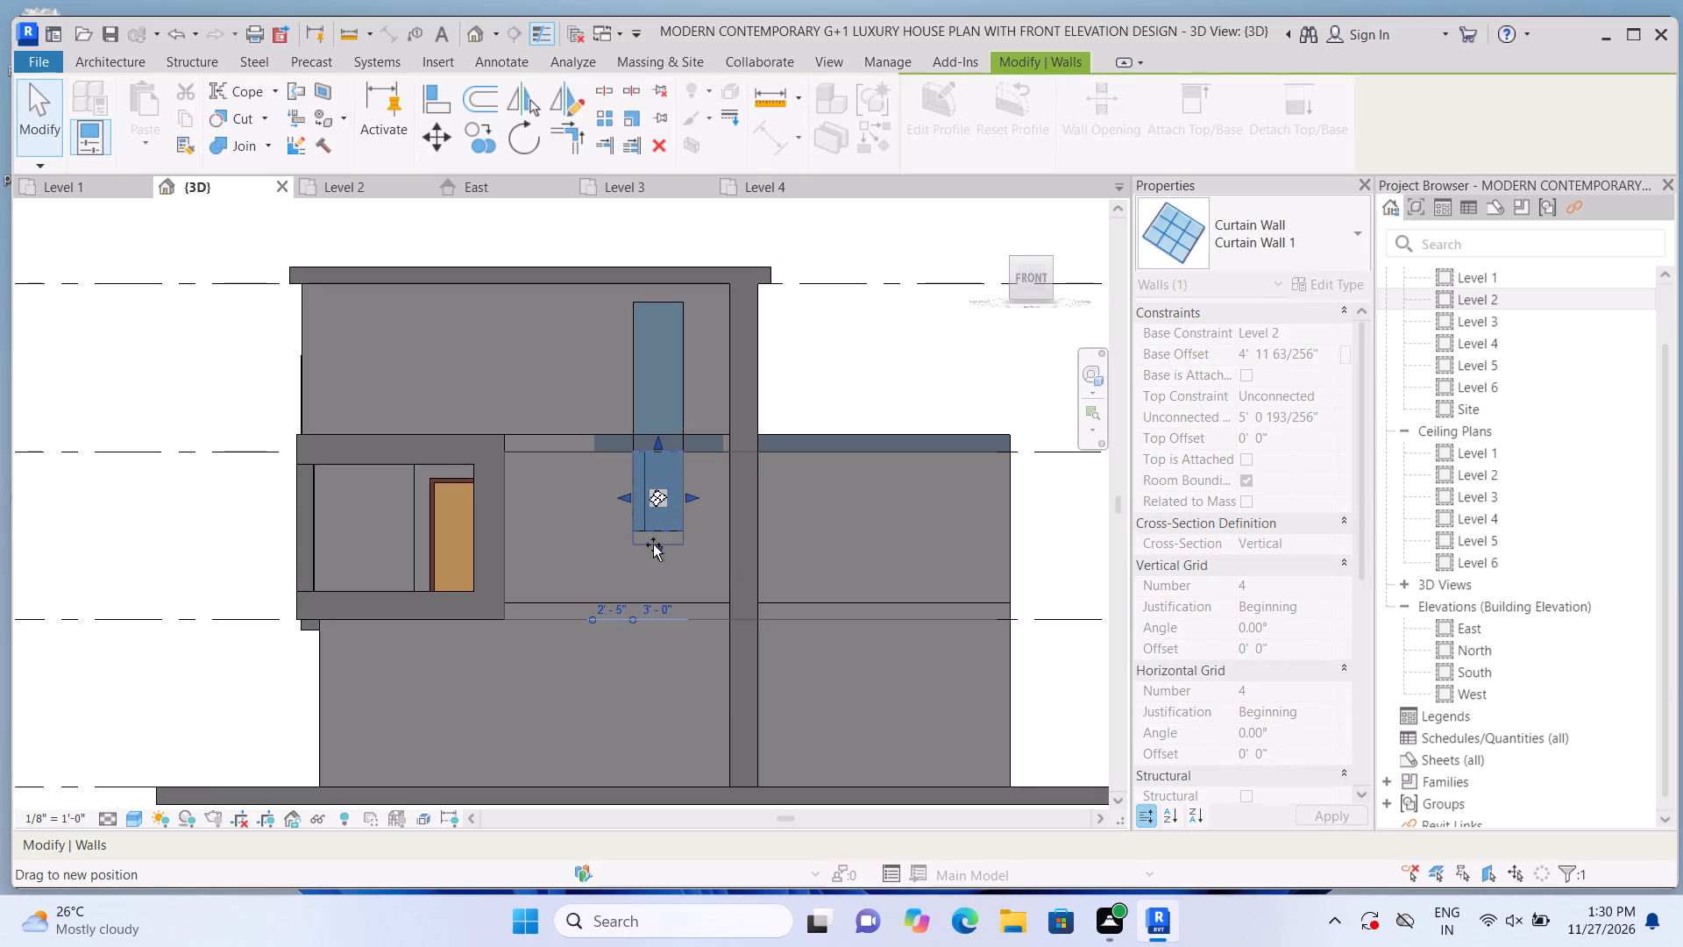
left_click_drag(653, 545, 653, 547)
left_click(801, 350)
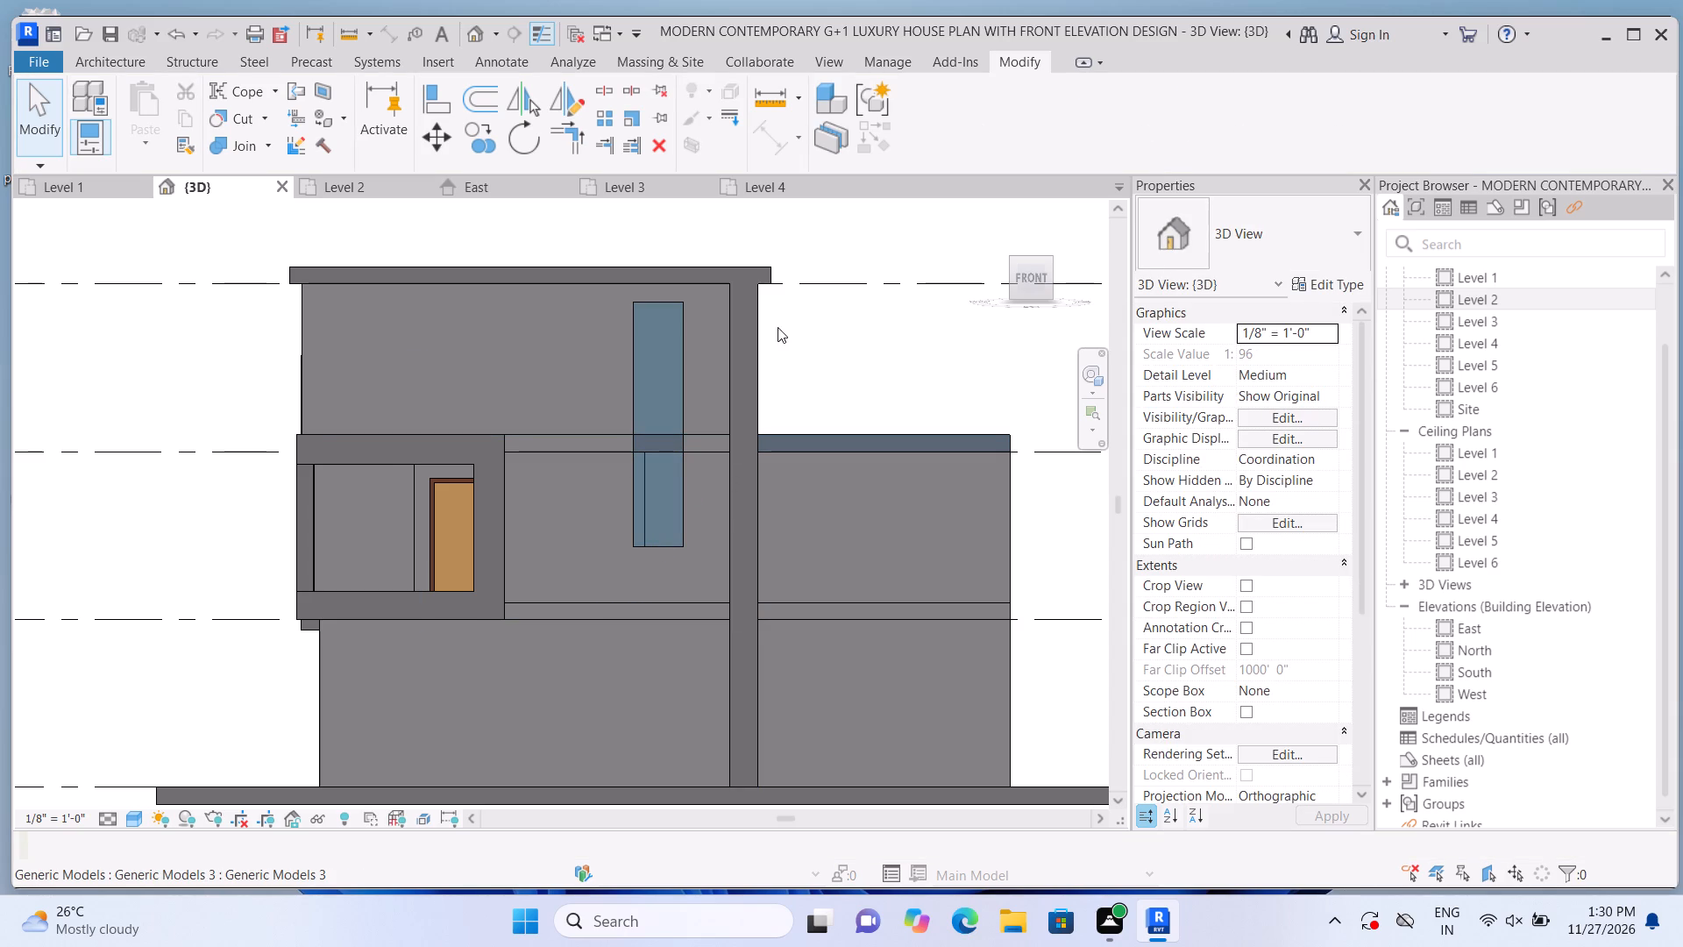
Examine the stacked south curtain walls against the rest of the facade from angled, corner and front 3D views.
middle_click_drag(806, 362, 858, 382, "shift")
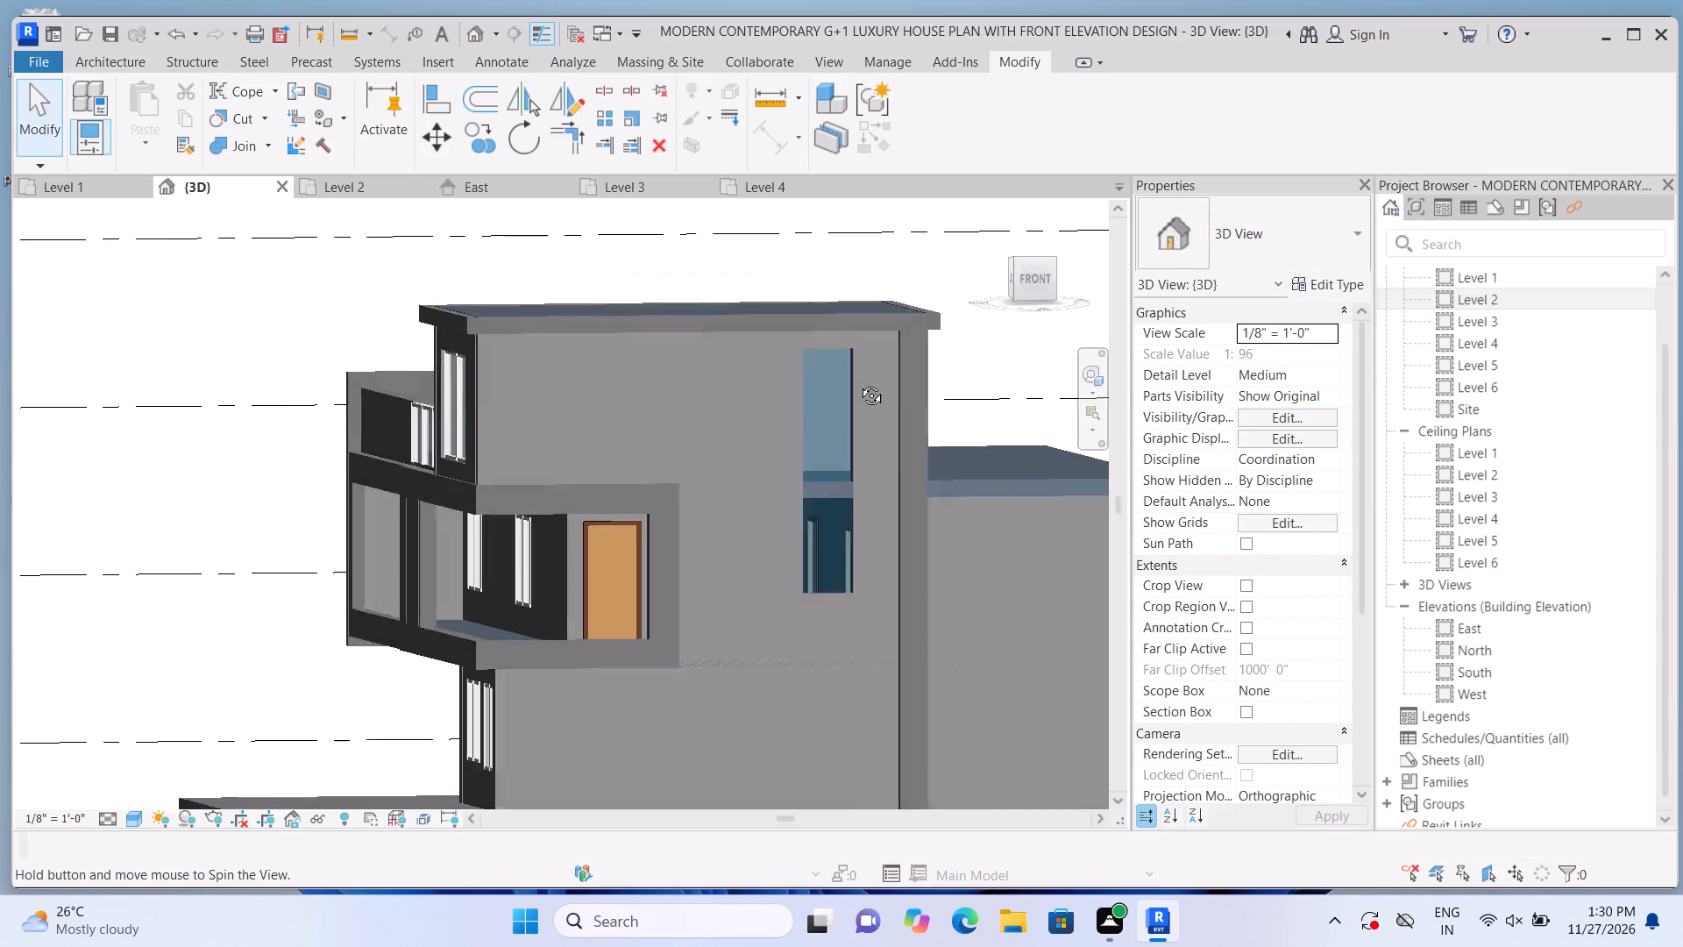
middle_click_drag(858, 382, 886, 388, "shift")
middle_click_drag(208, 435, 241, 445, "shift")
middle_click_drag(449, 452, 153, 370)
scroll(149, 380, "down", 1)
middle_click_drag(175, 459, 62, 445)
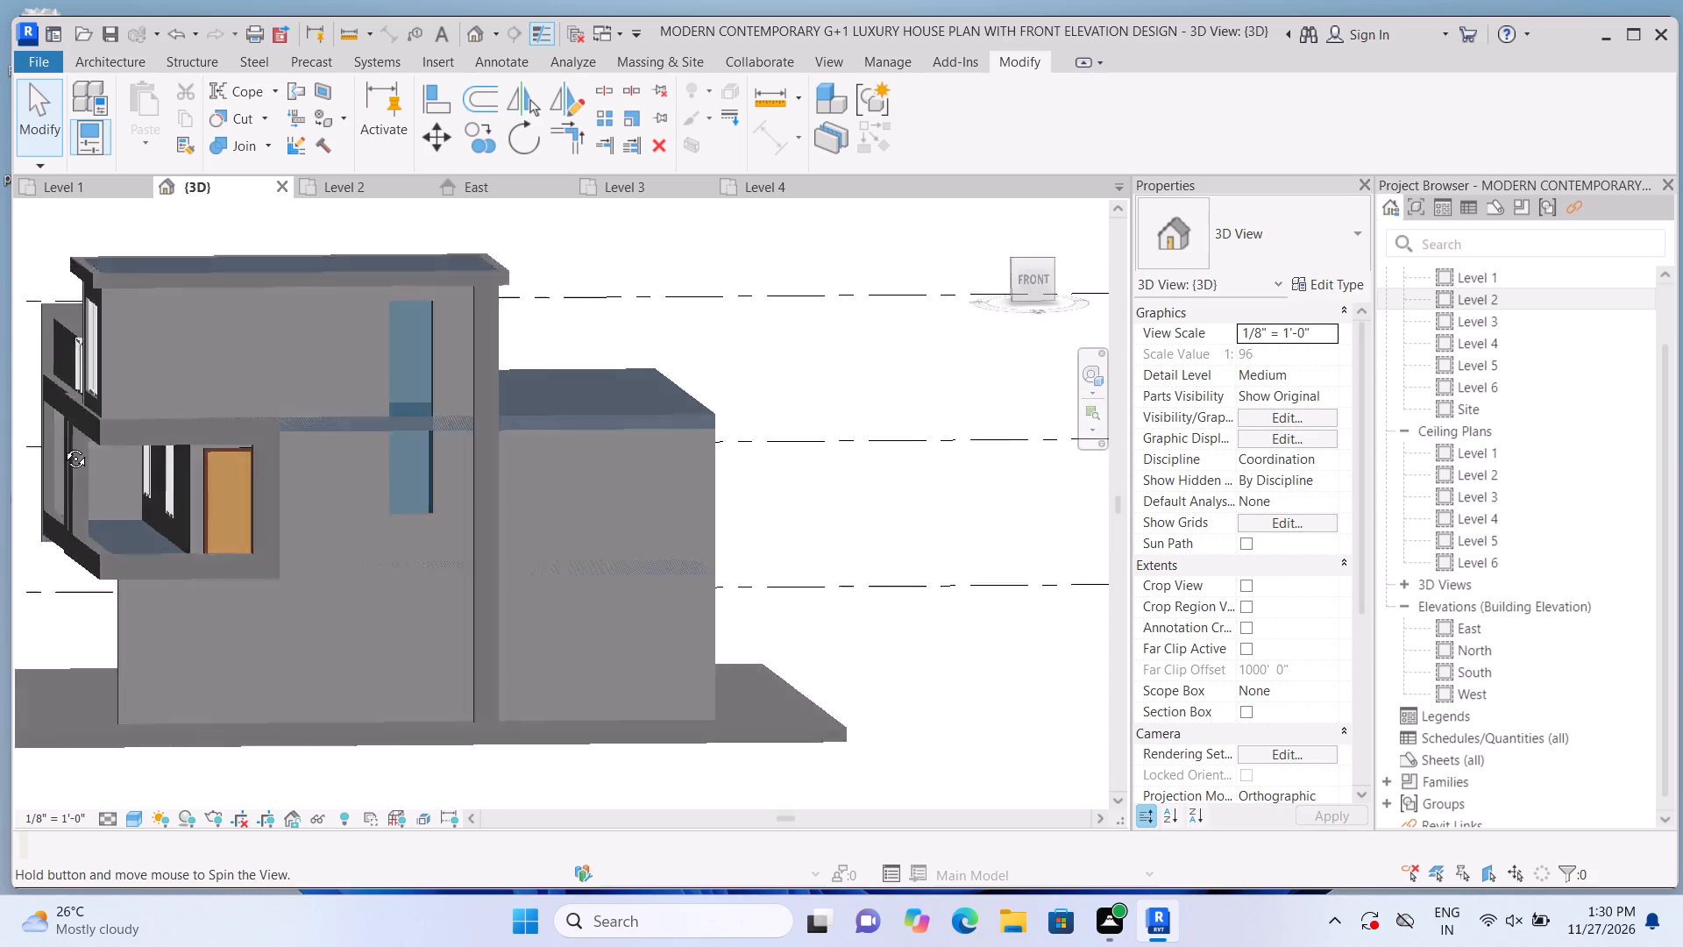
middle_click_drag(62, 445, 31, 427)
left_click(1012, 284)
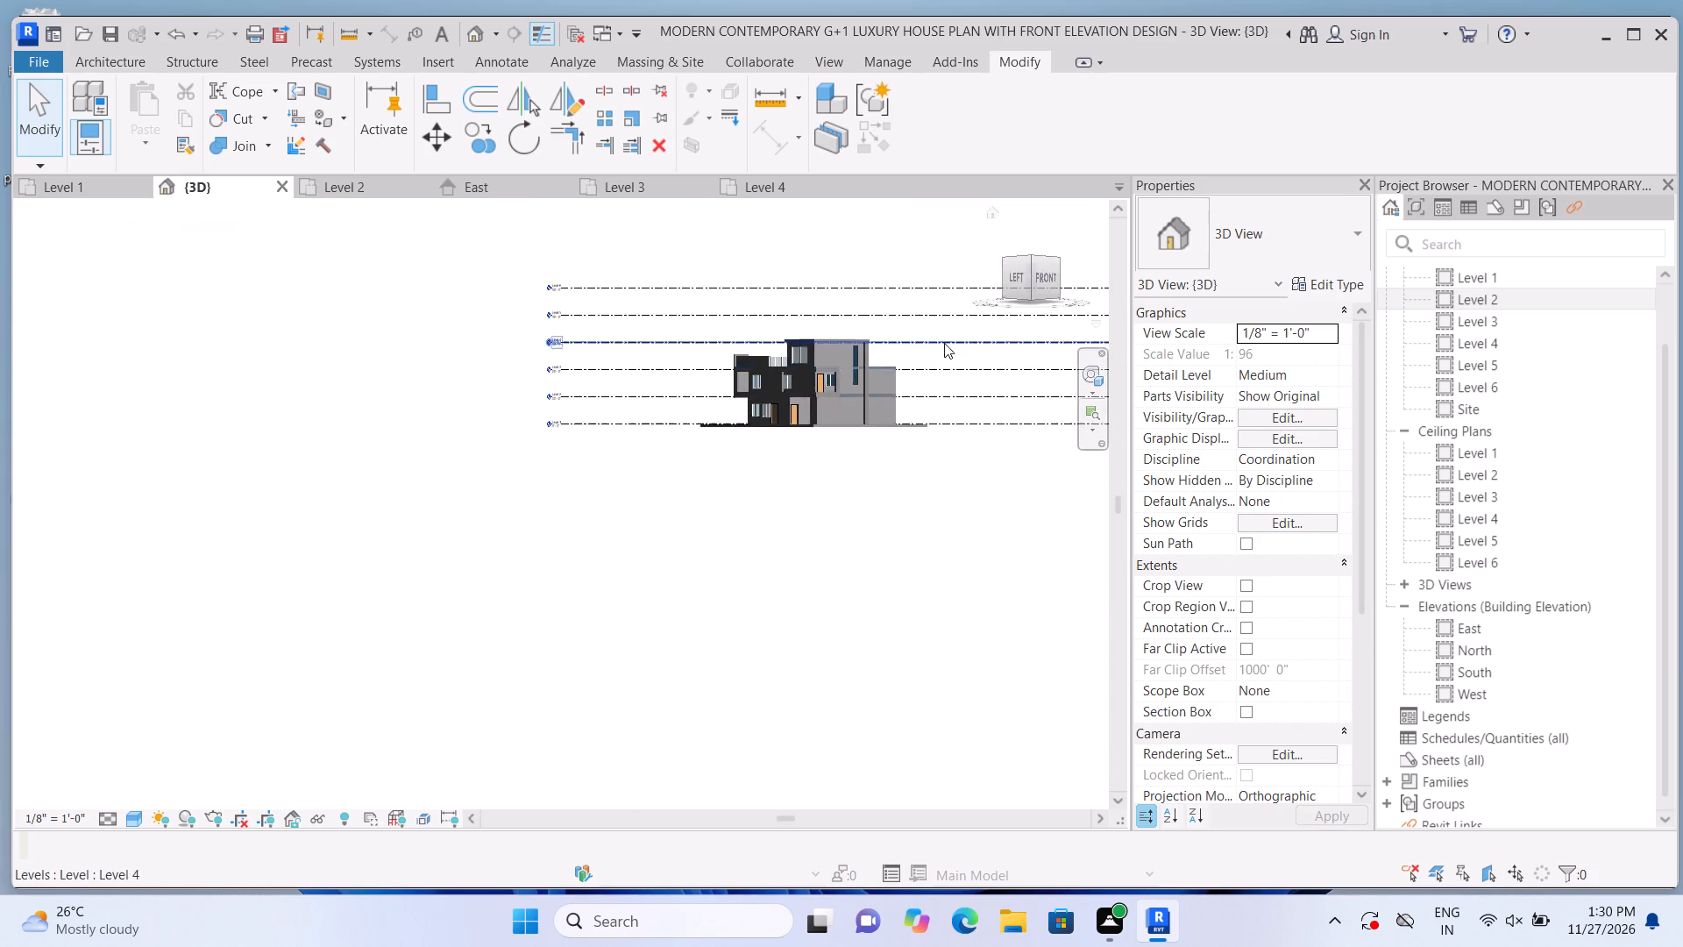
left_click(1051, 279)
scroll(310, 521, "up", 8)
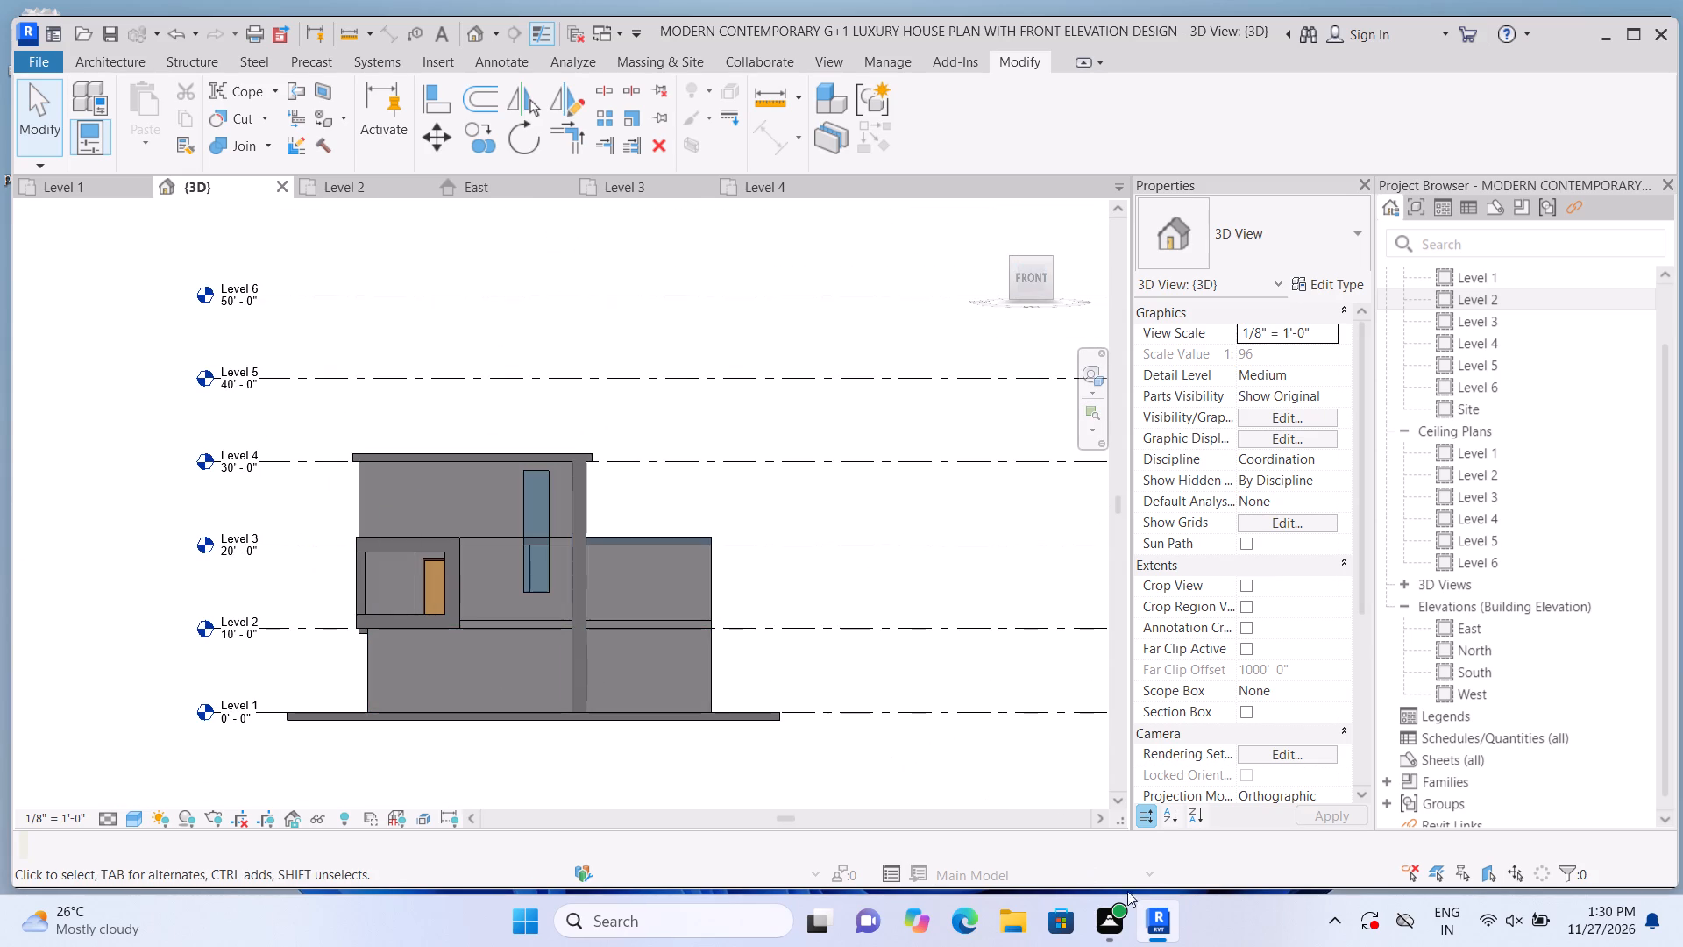
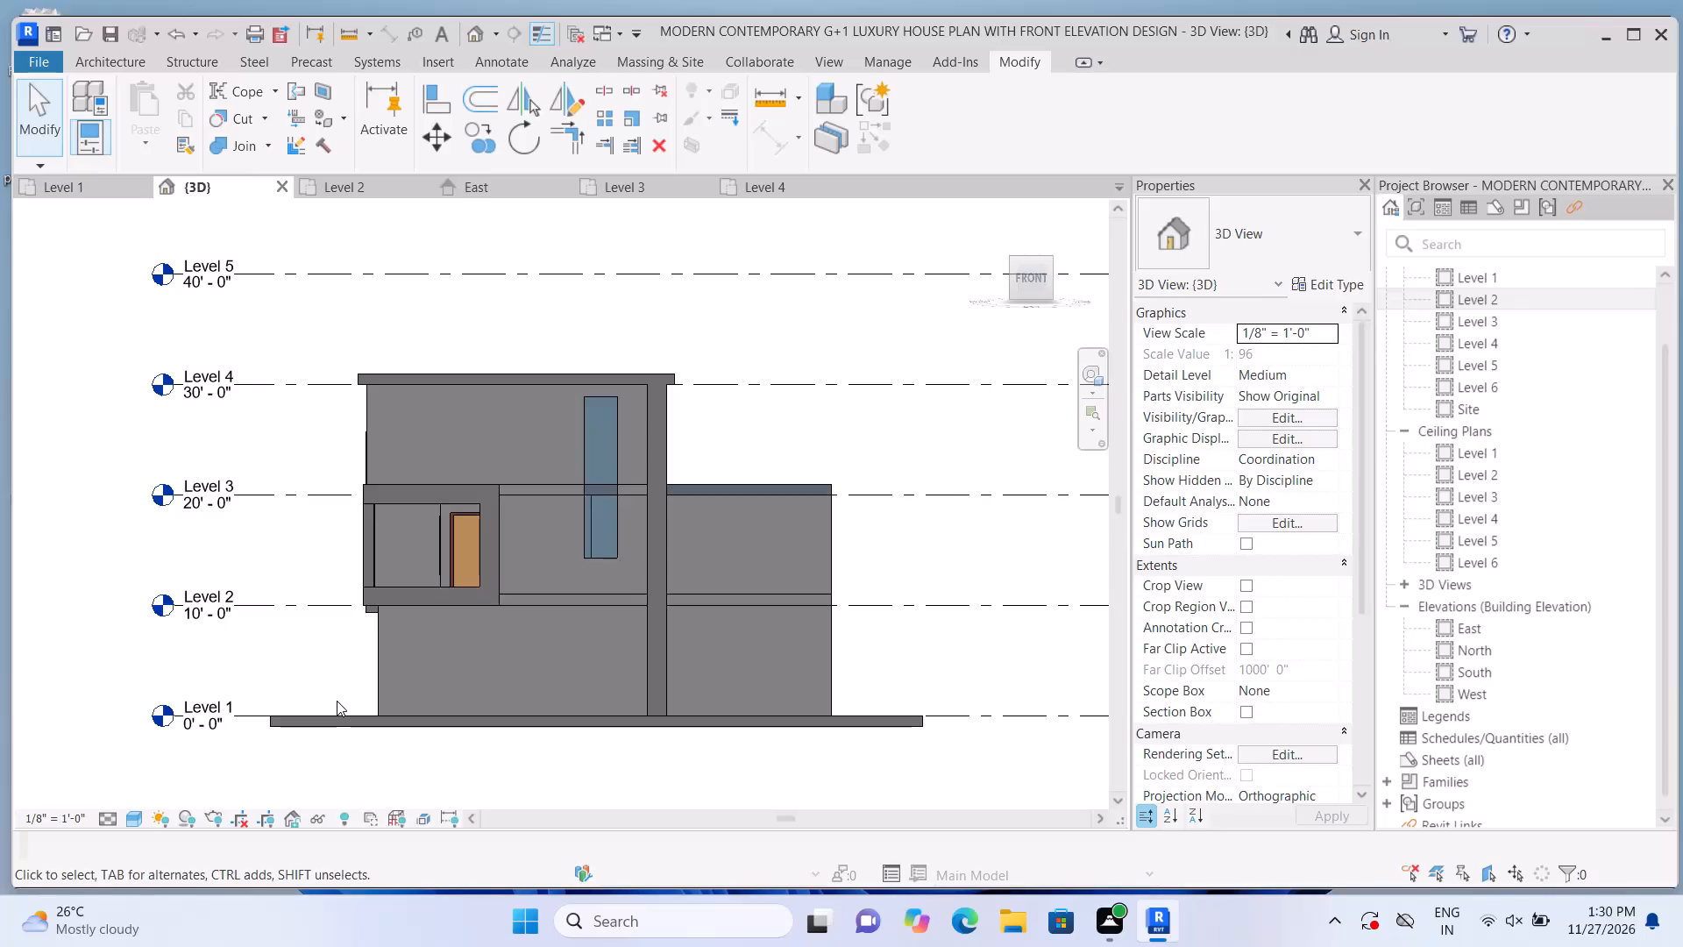
Examine the south facade's tall curtain-wall glazing, balcony frame and wall proportions in the front 3D view and from an oblique angle.
scroll(337, 701, "up", 1)
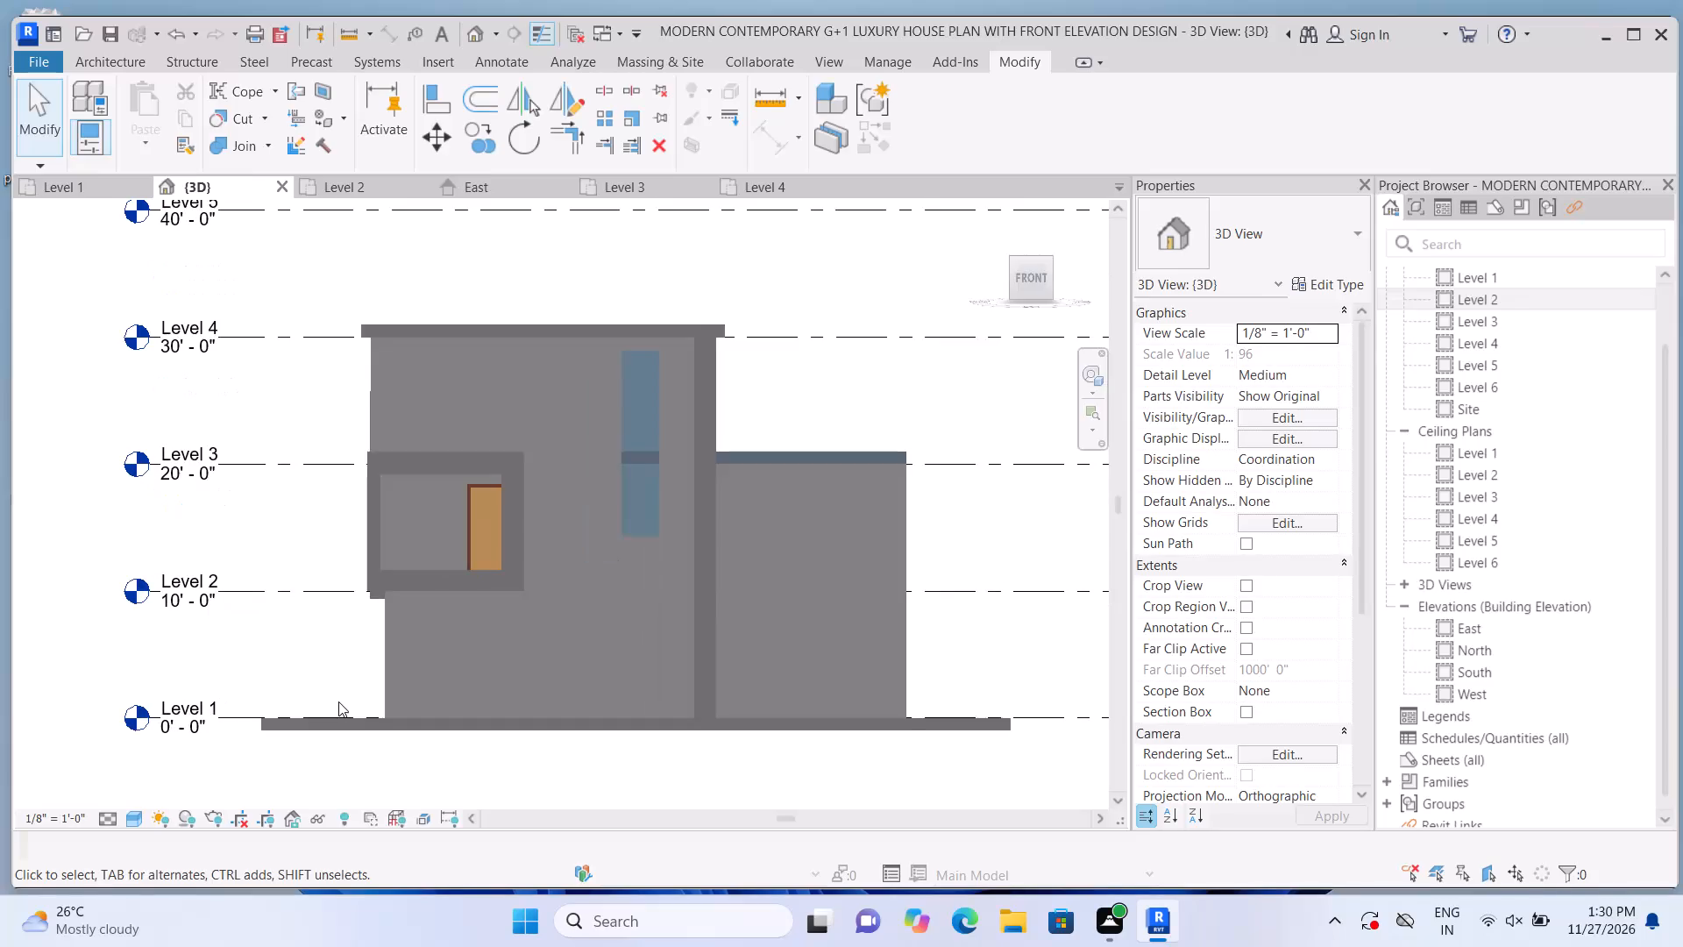
scroll(342, 701, "up", 1)
scroll(866, 310, "down", 1)
middle_click_drag(863, 345, 856, 349)
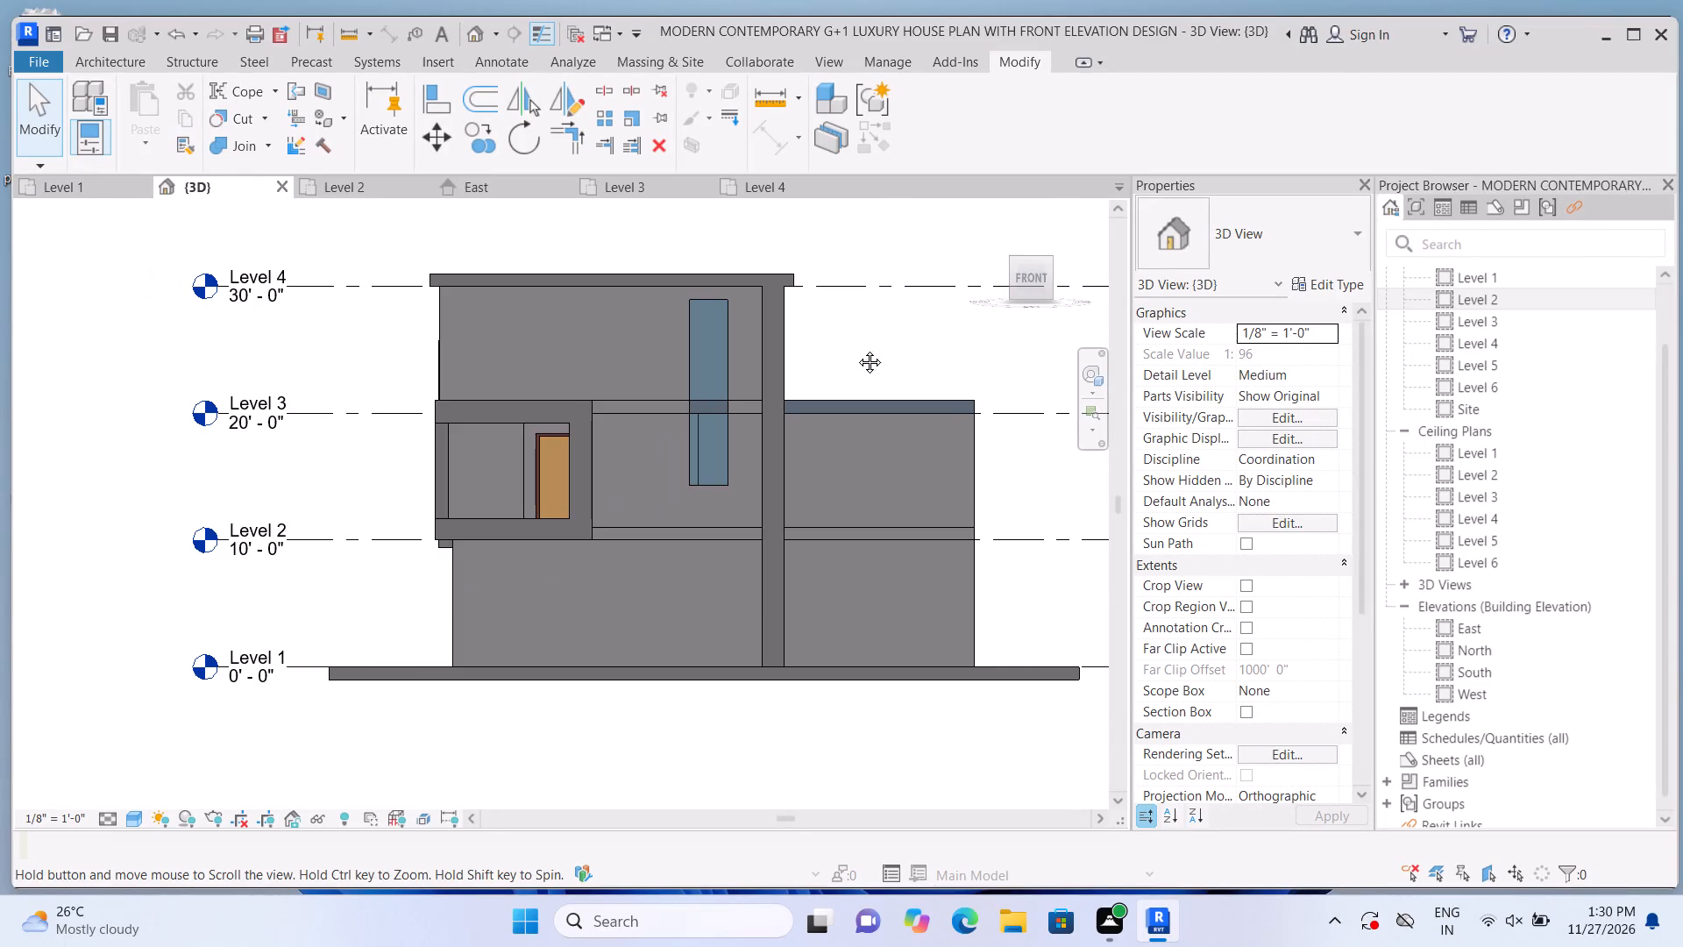
middle_click_drag(856, 349, 763, 411)
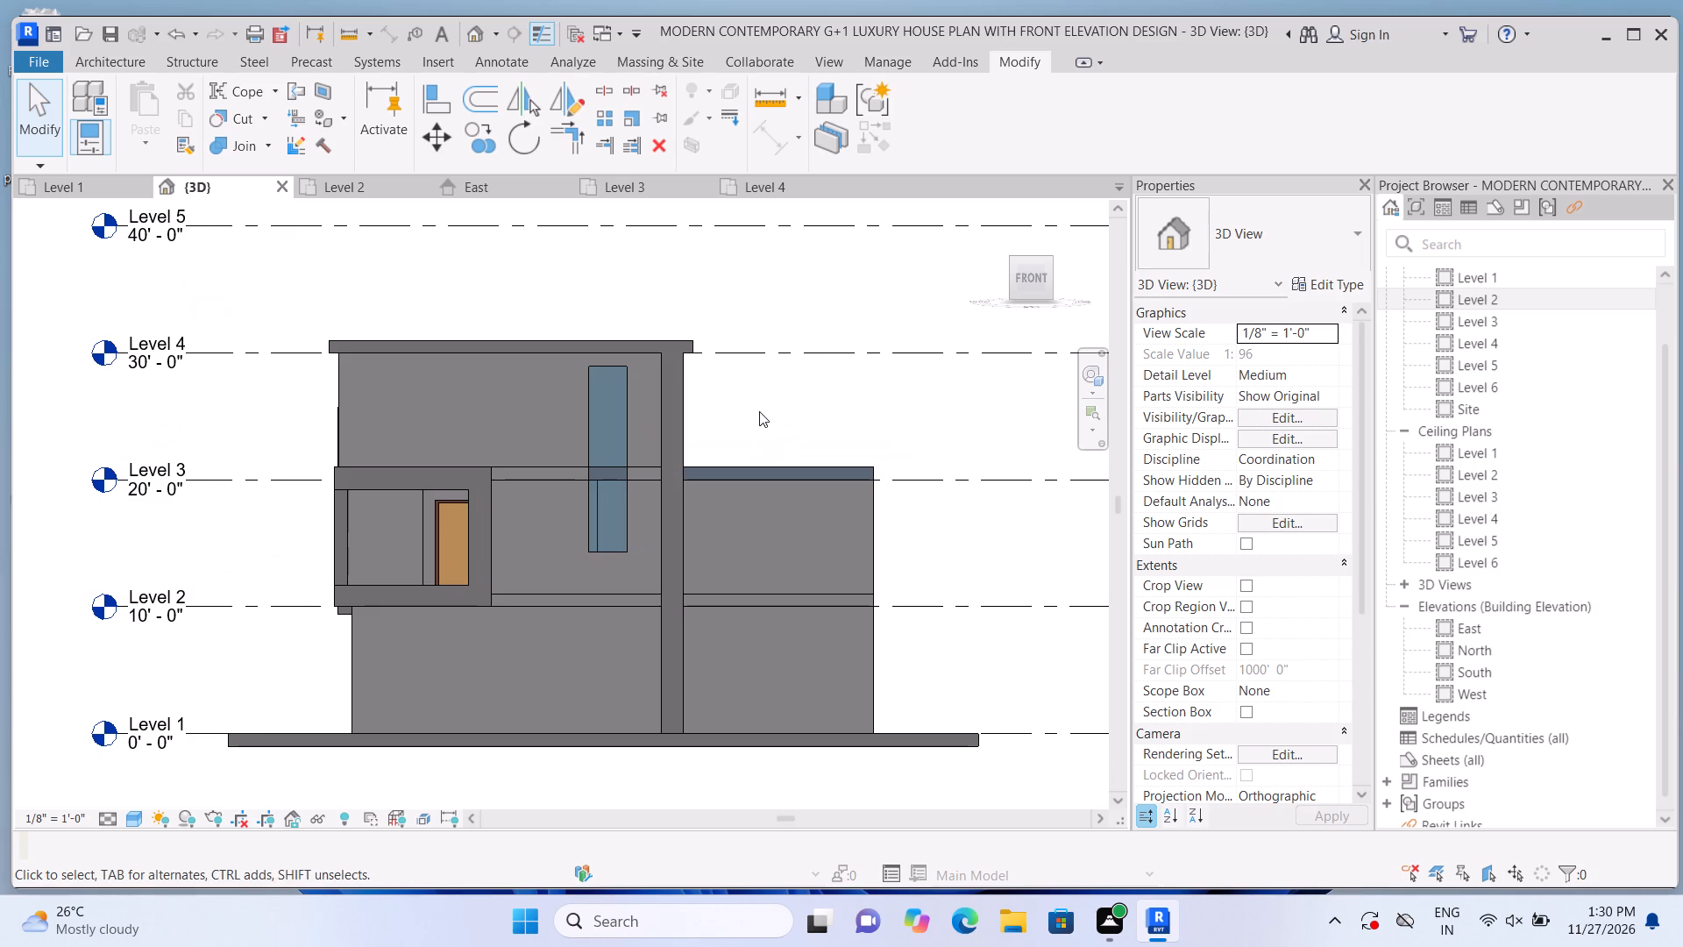
scroll(415, 571, "up", 2)
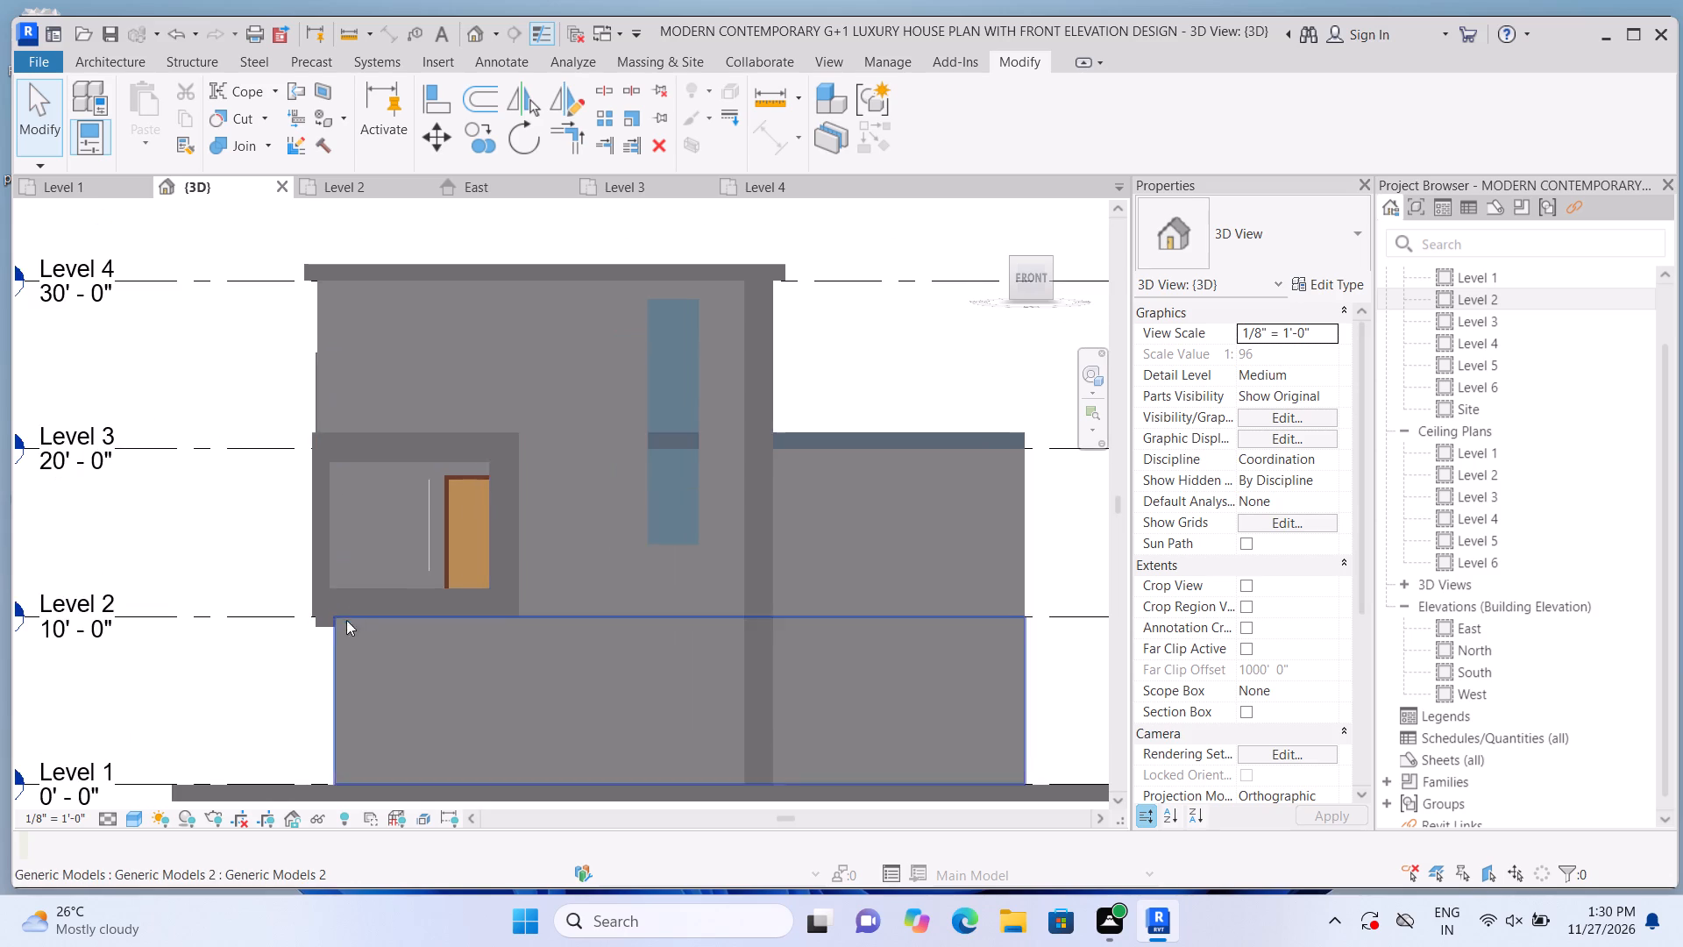
scroll(341, 622, "down", 2)
scroll(284, 679, "up", 1)
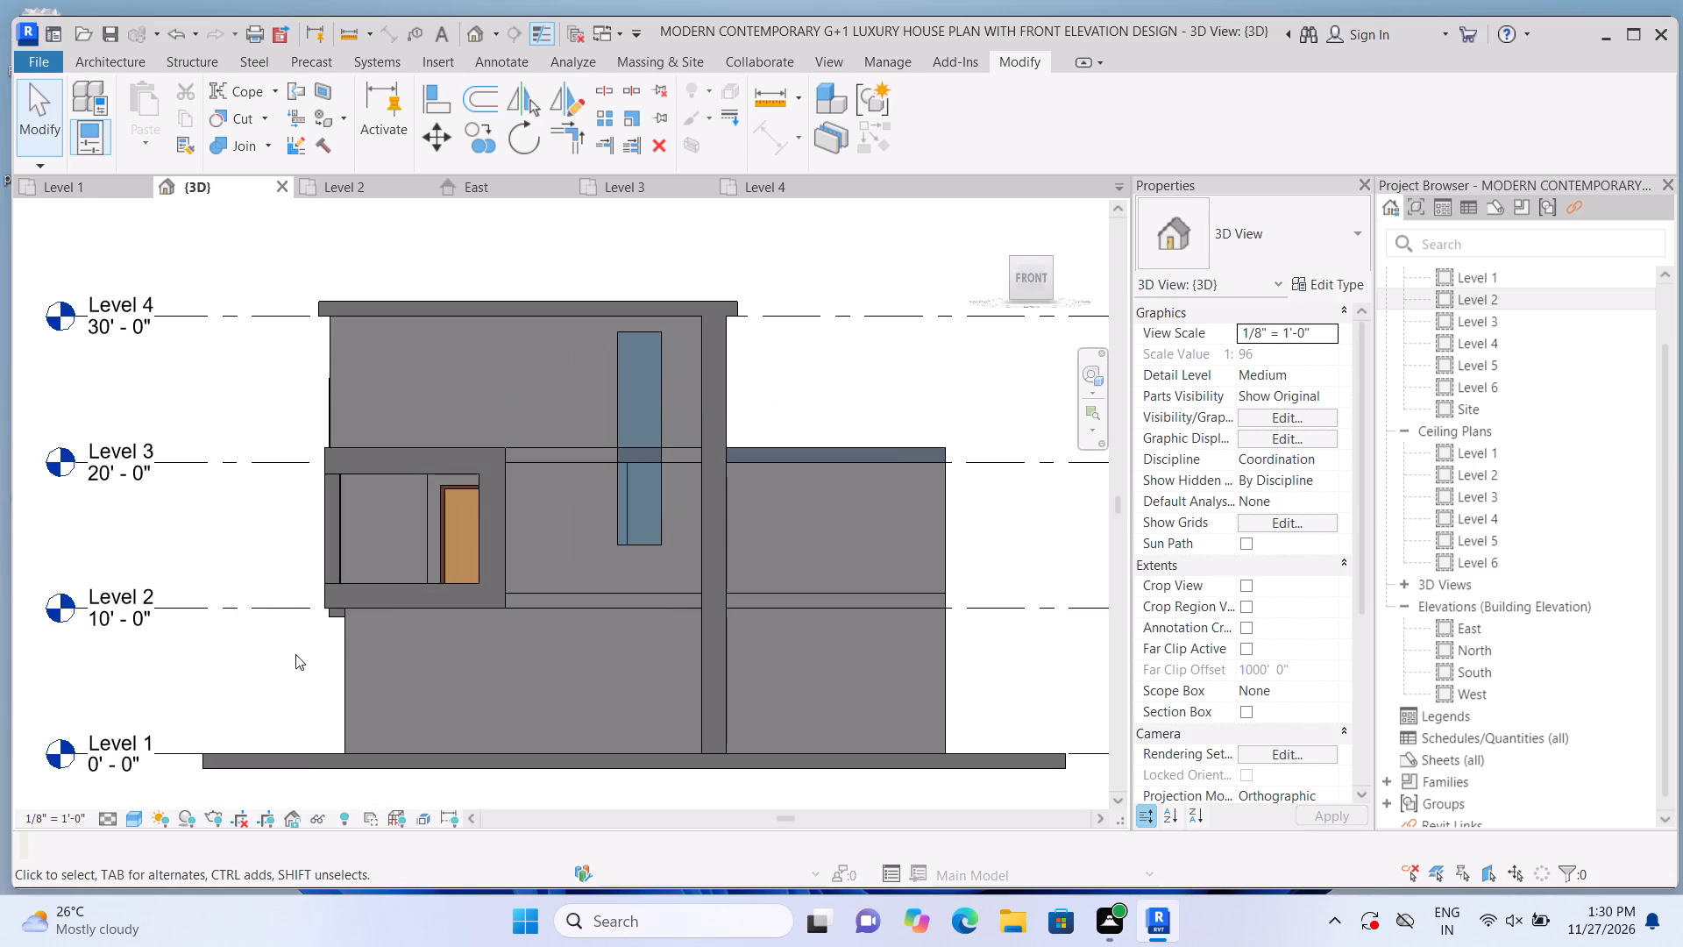
scroll(276, 655, "up", 1)
middle_click_drag(266, 656, 314, 669, "shift")
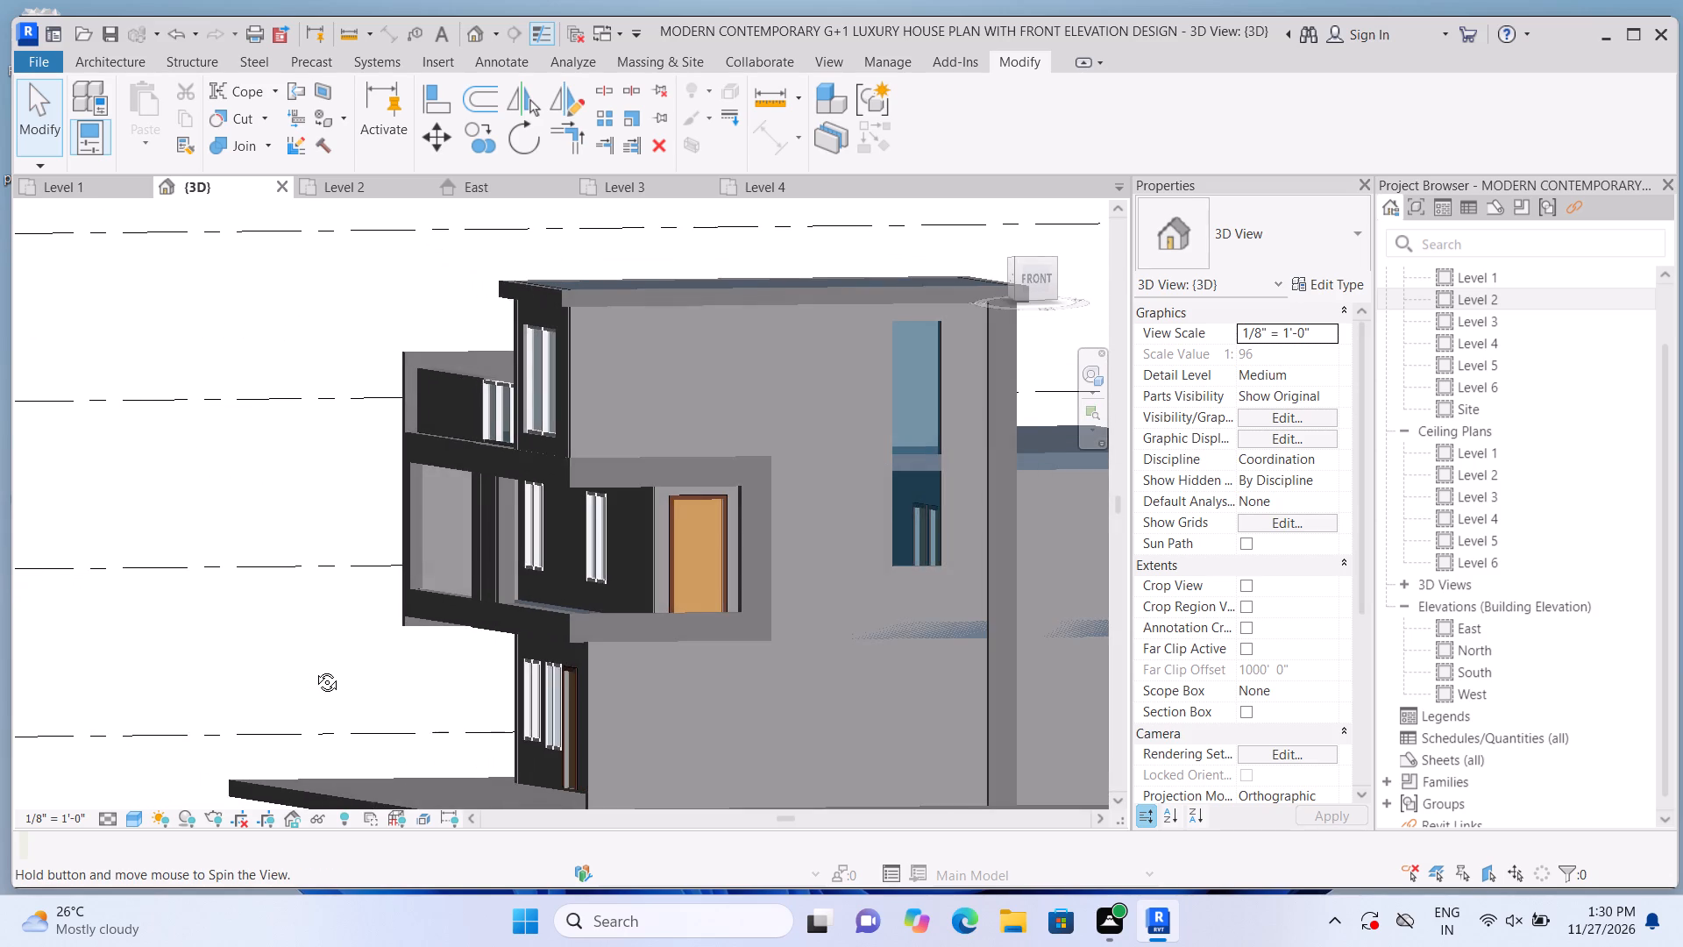
middle_click_drag(314, 669, 270, 665, "shift")
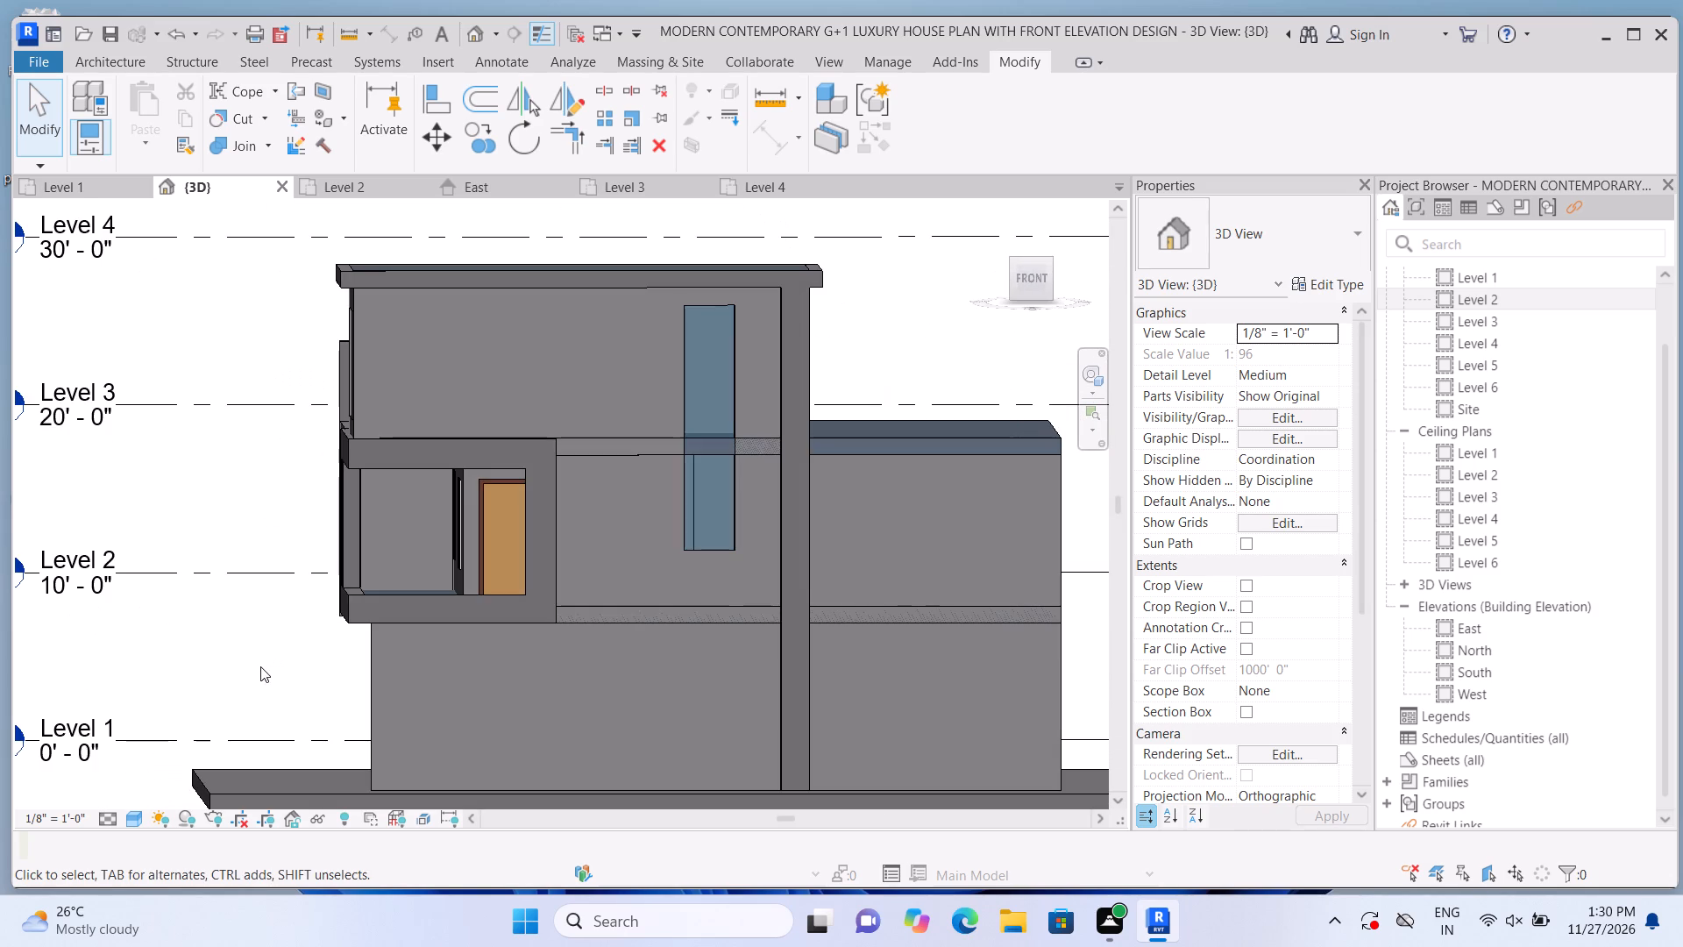
scroll(259, 666, "down", 1)
left_click(1040, 278)
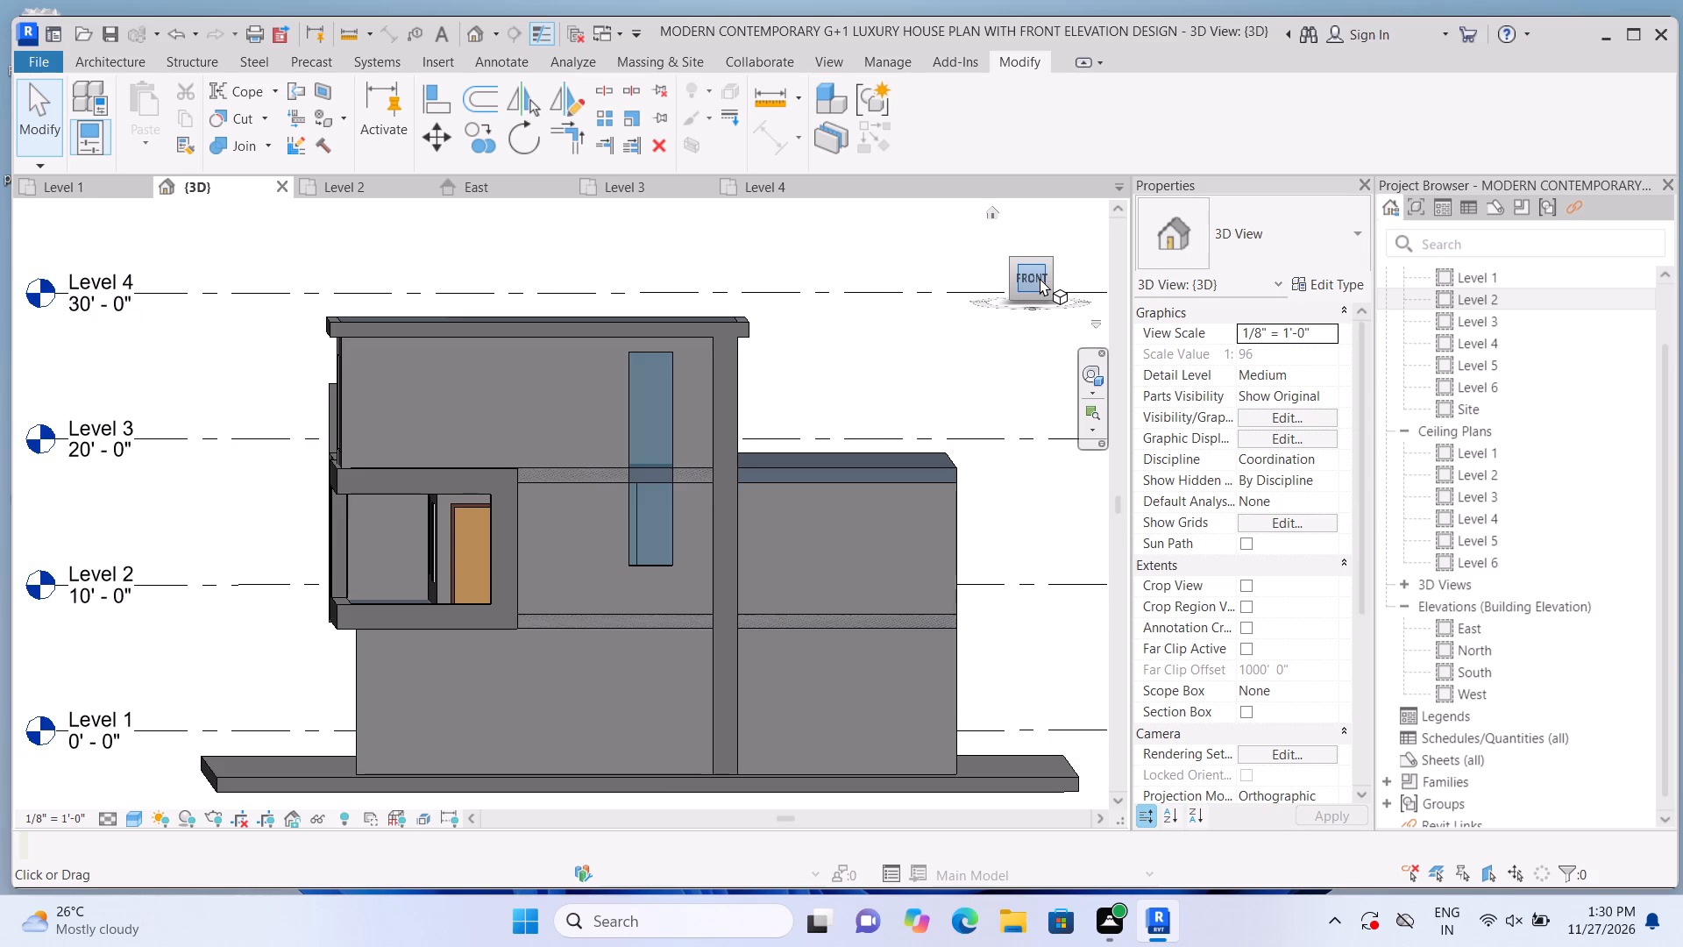
scroll(472, 509, "up", 2)
scroll(396, 523, "up", 5)
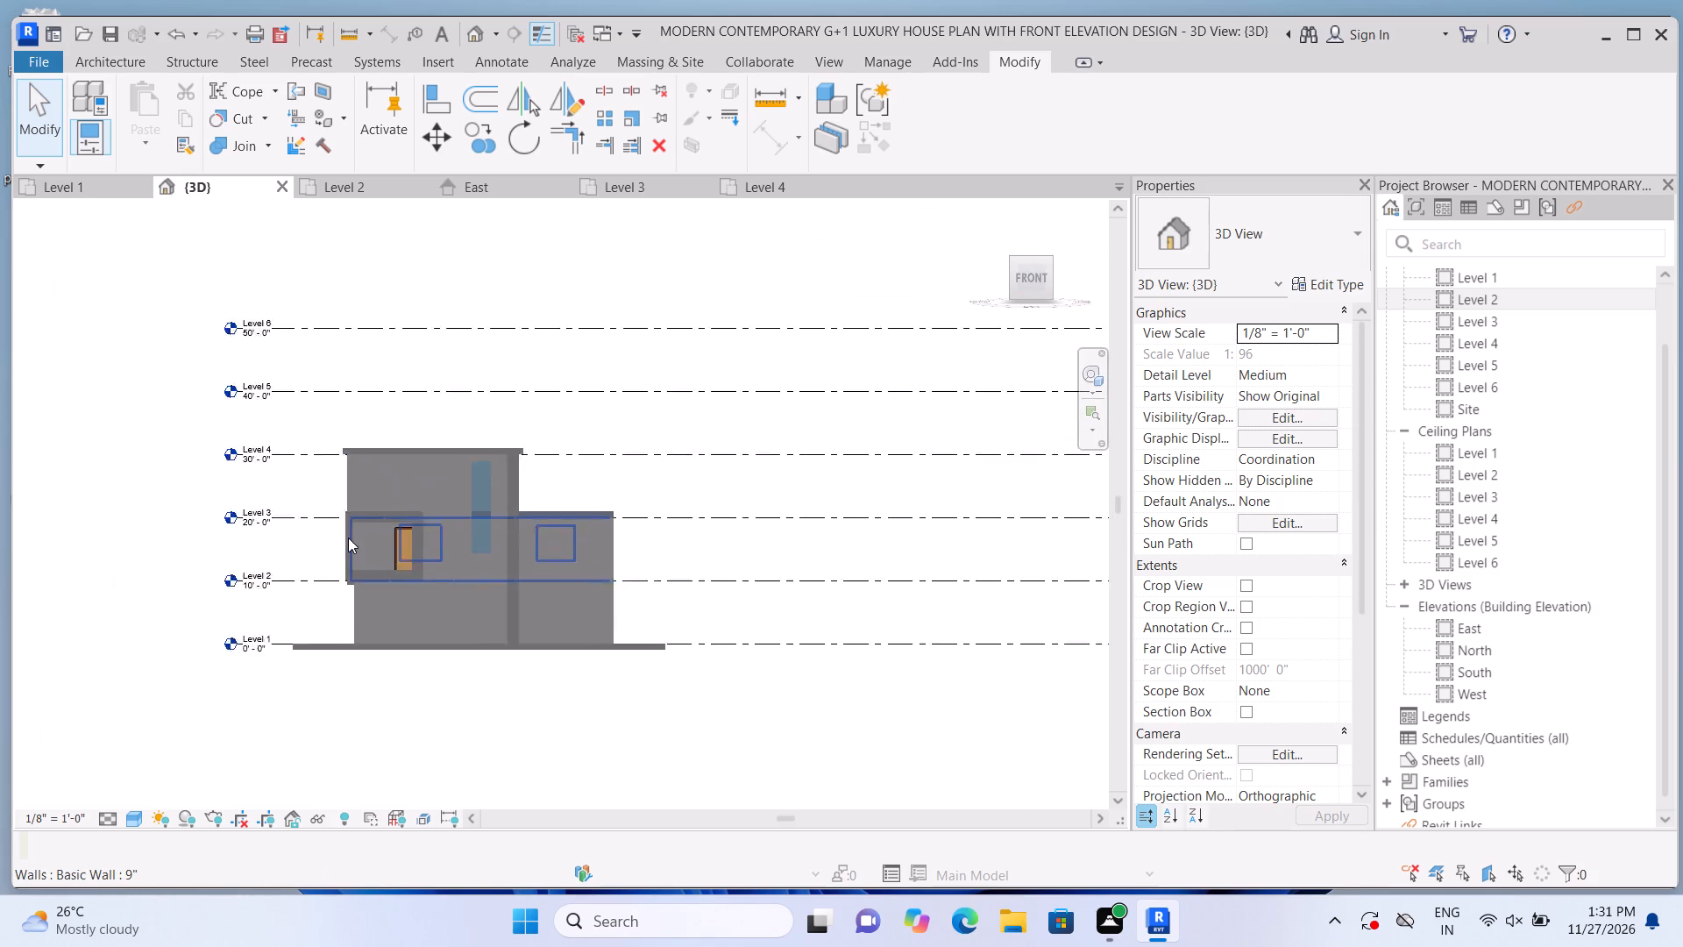
scroll(348, 538, "up", 7)
scroll(627, 383, "down", 2)
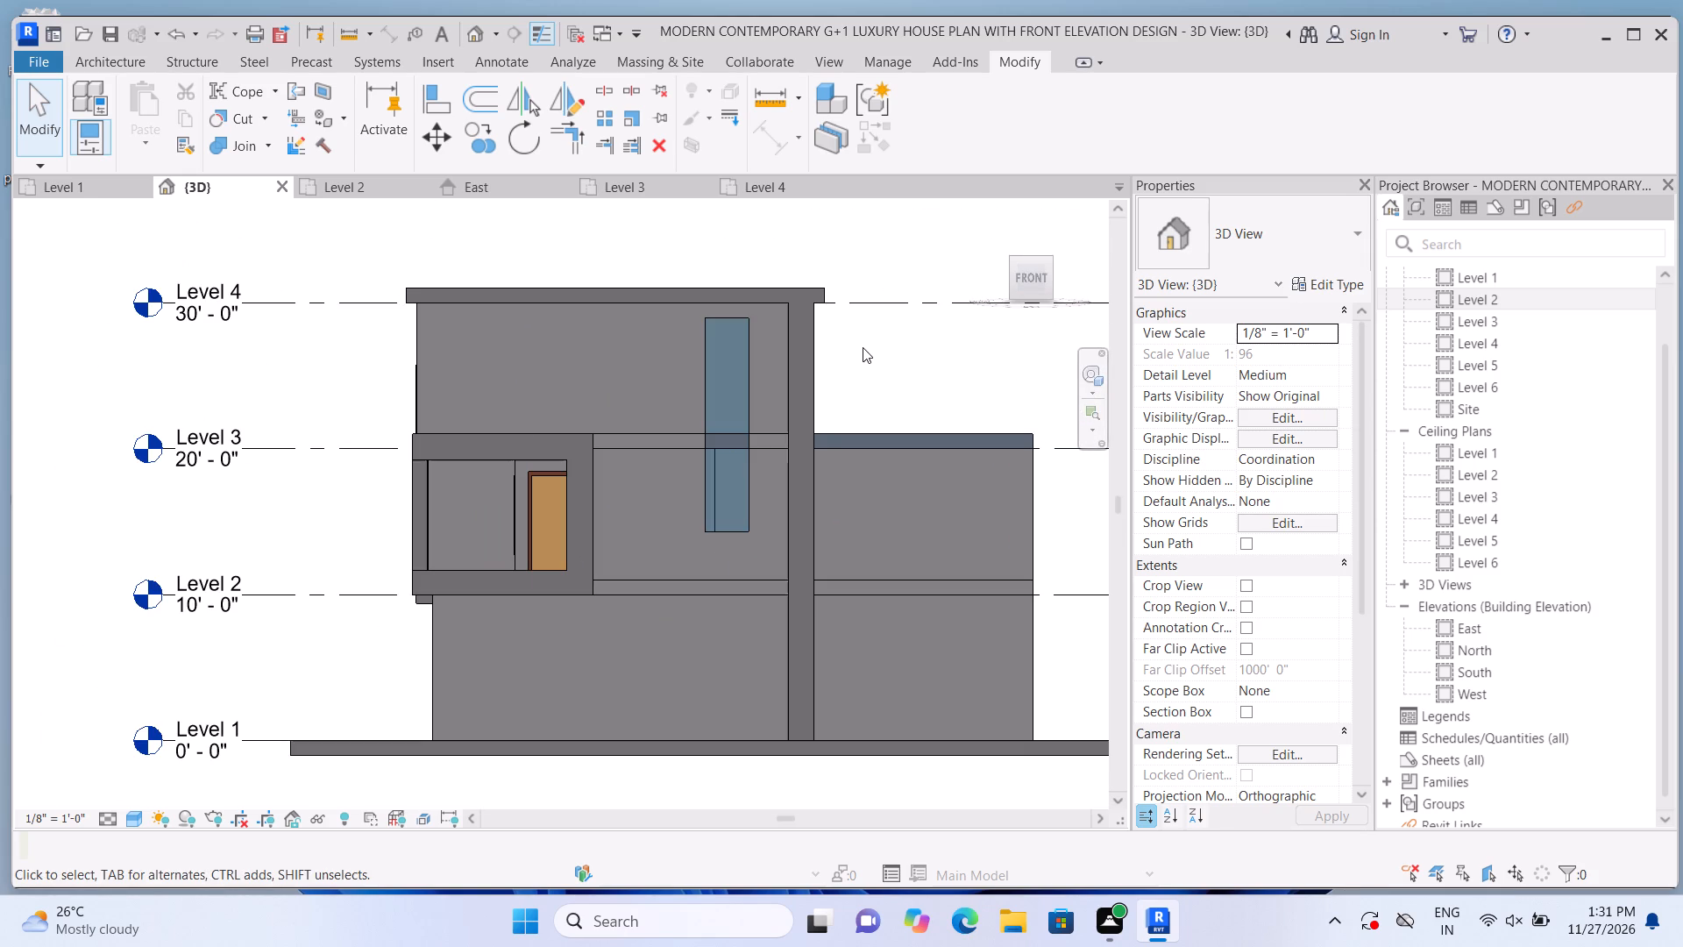
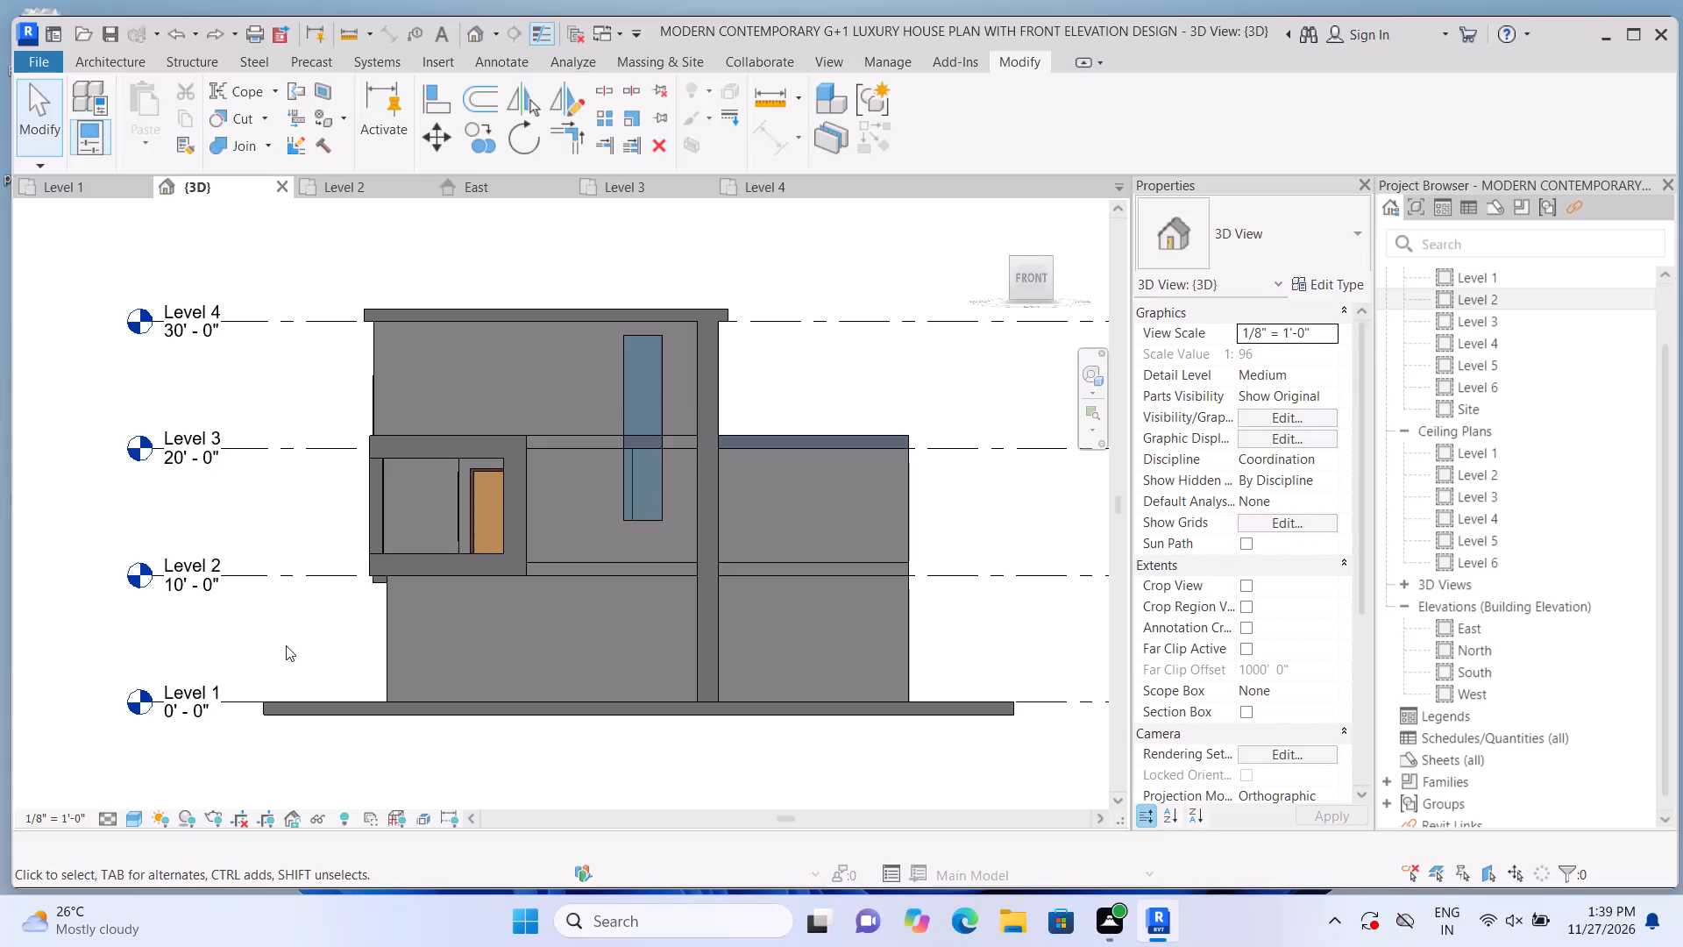
Start a new in-place component in the Generic Models category, keeping the suggested name.
middle_click_drag(347, 663, 321, 669)
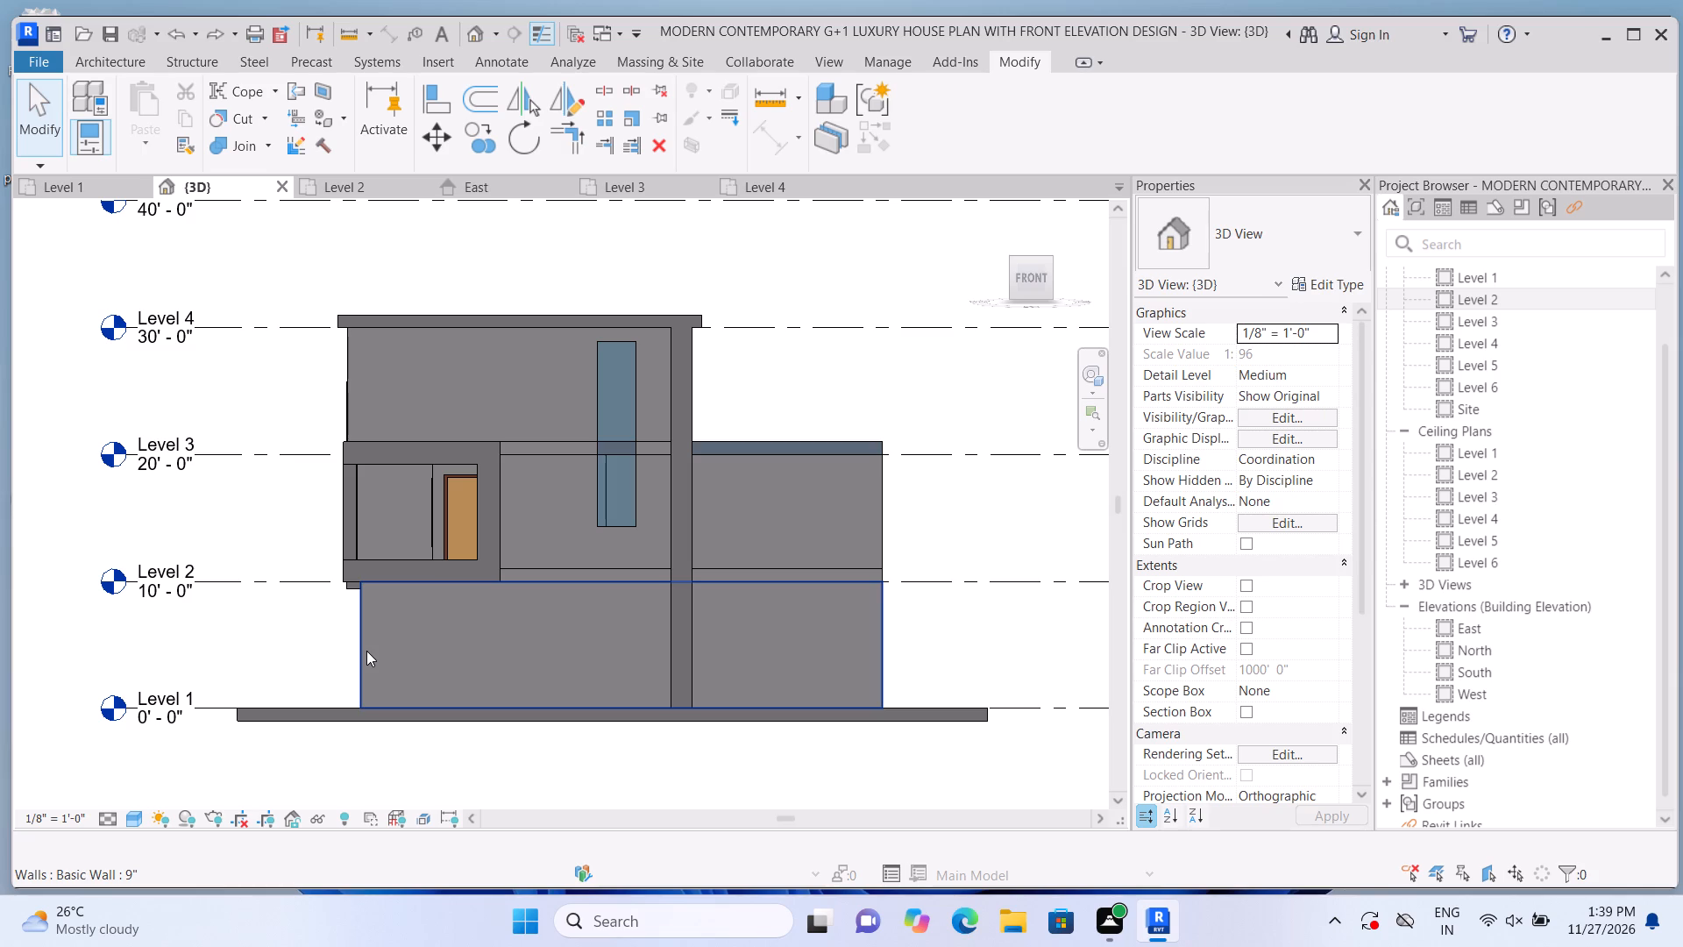
scroll(384, 715, "up", 2)
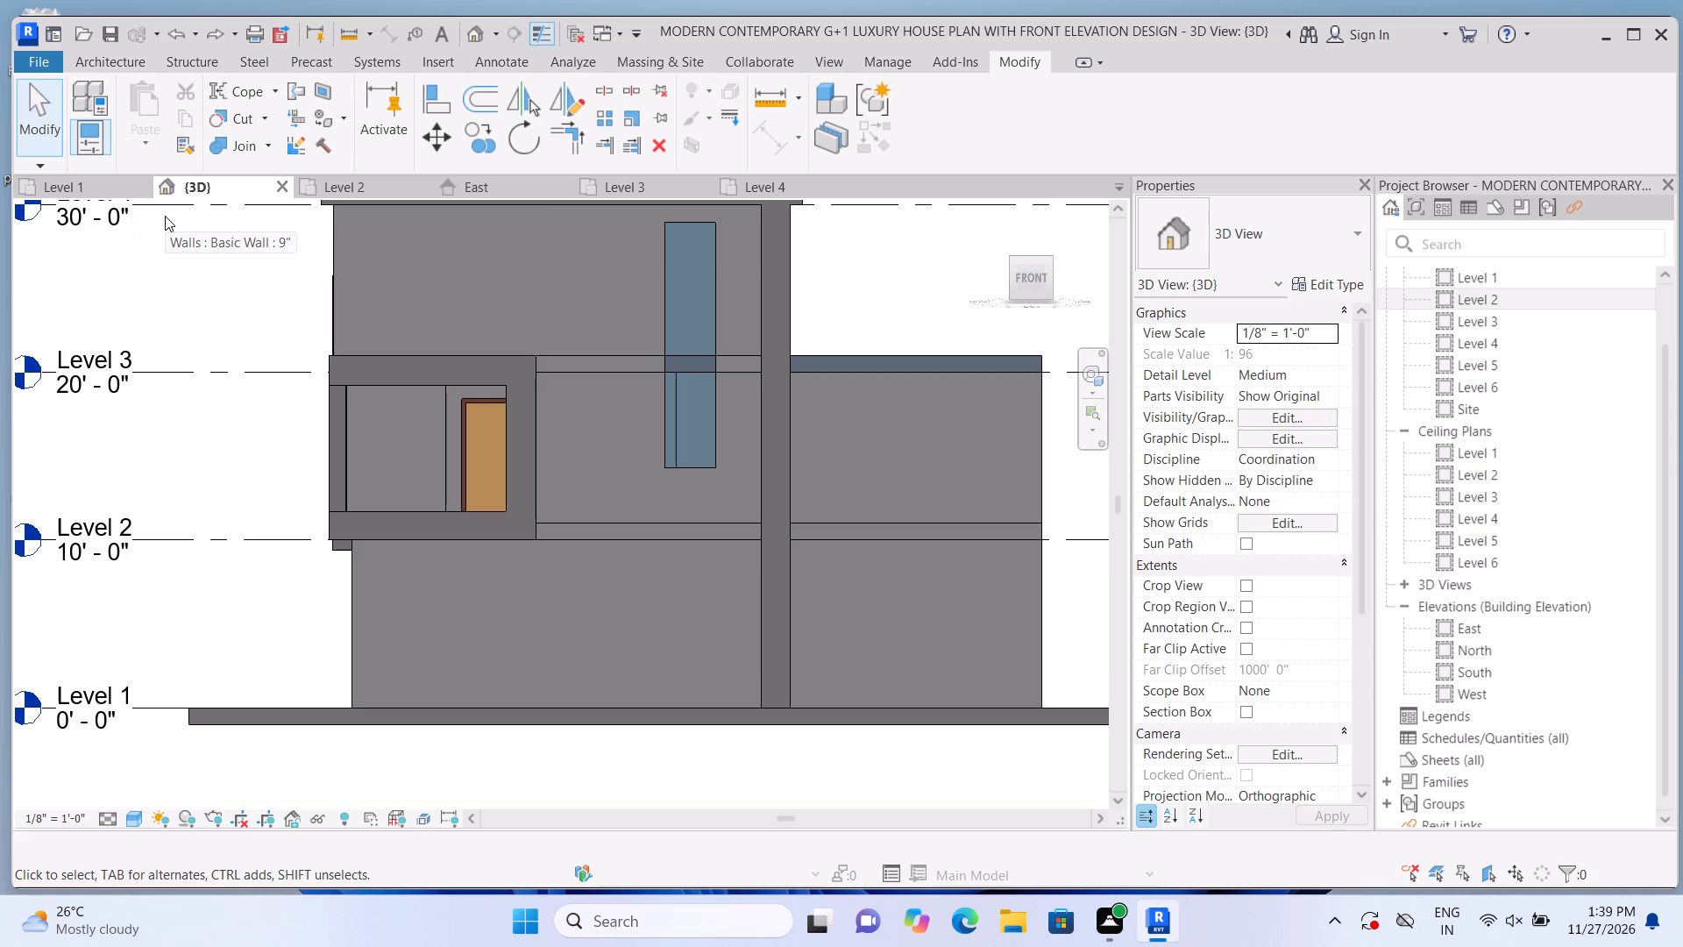
left_click(117, 59)
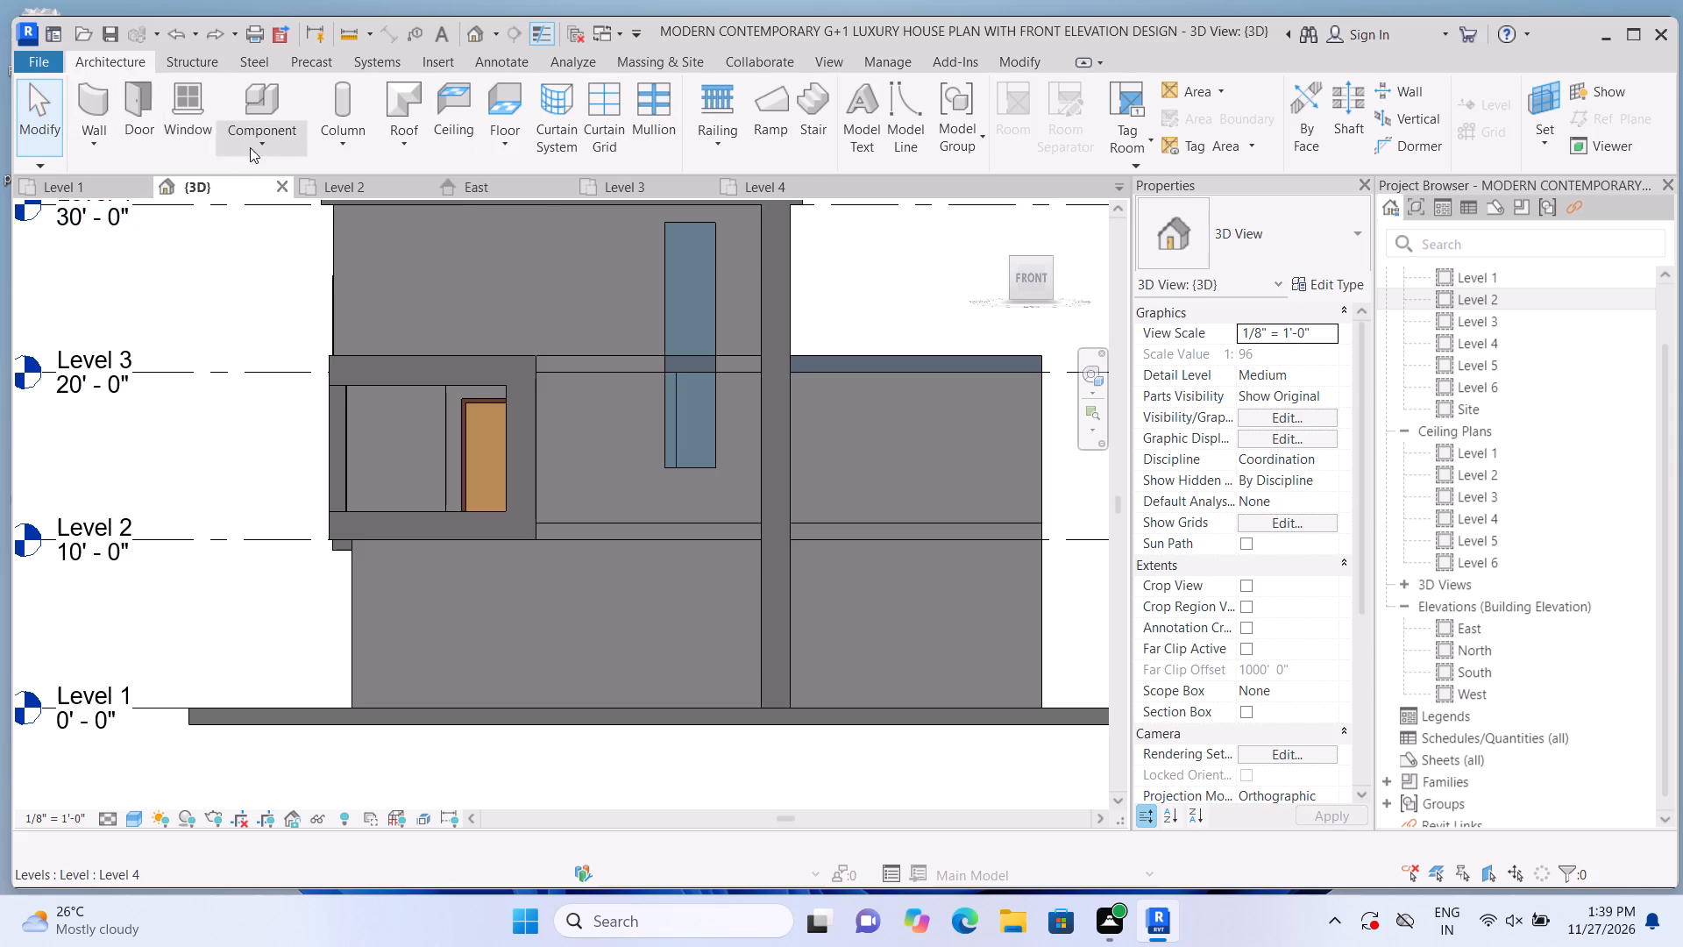
left_click(266, 132)
left_click(275, 224)
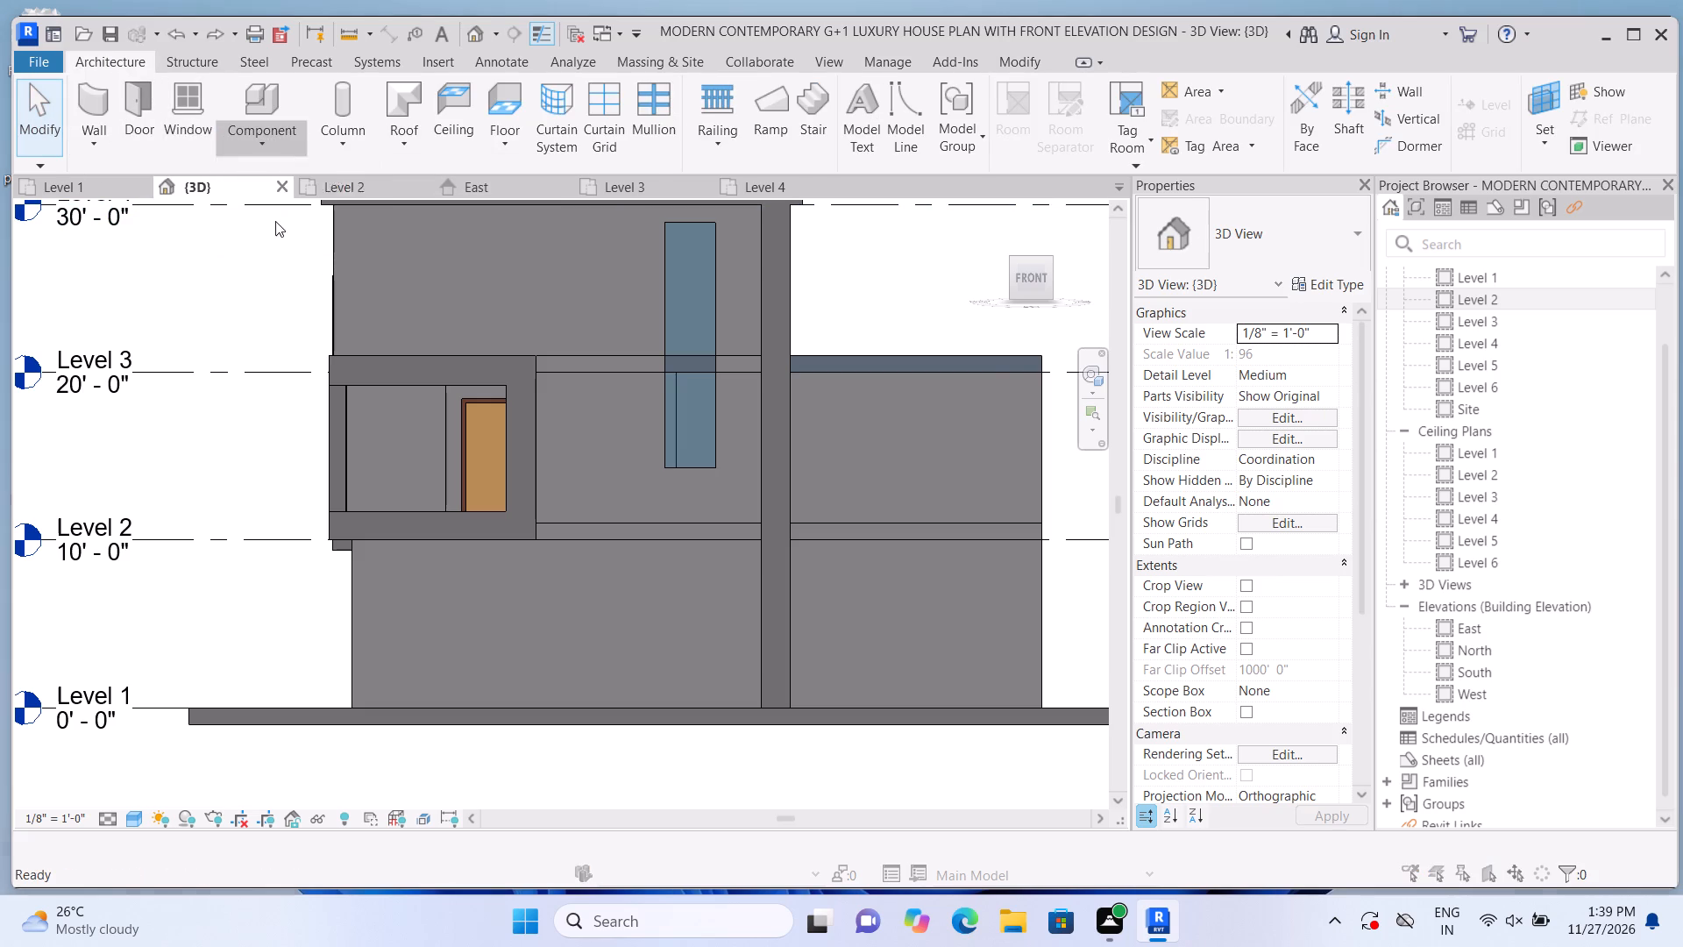
scroll(763, 305, "down", 5)
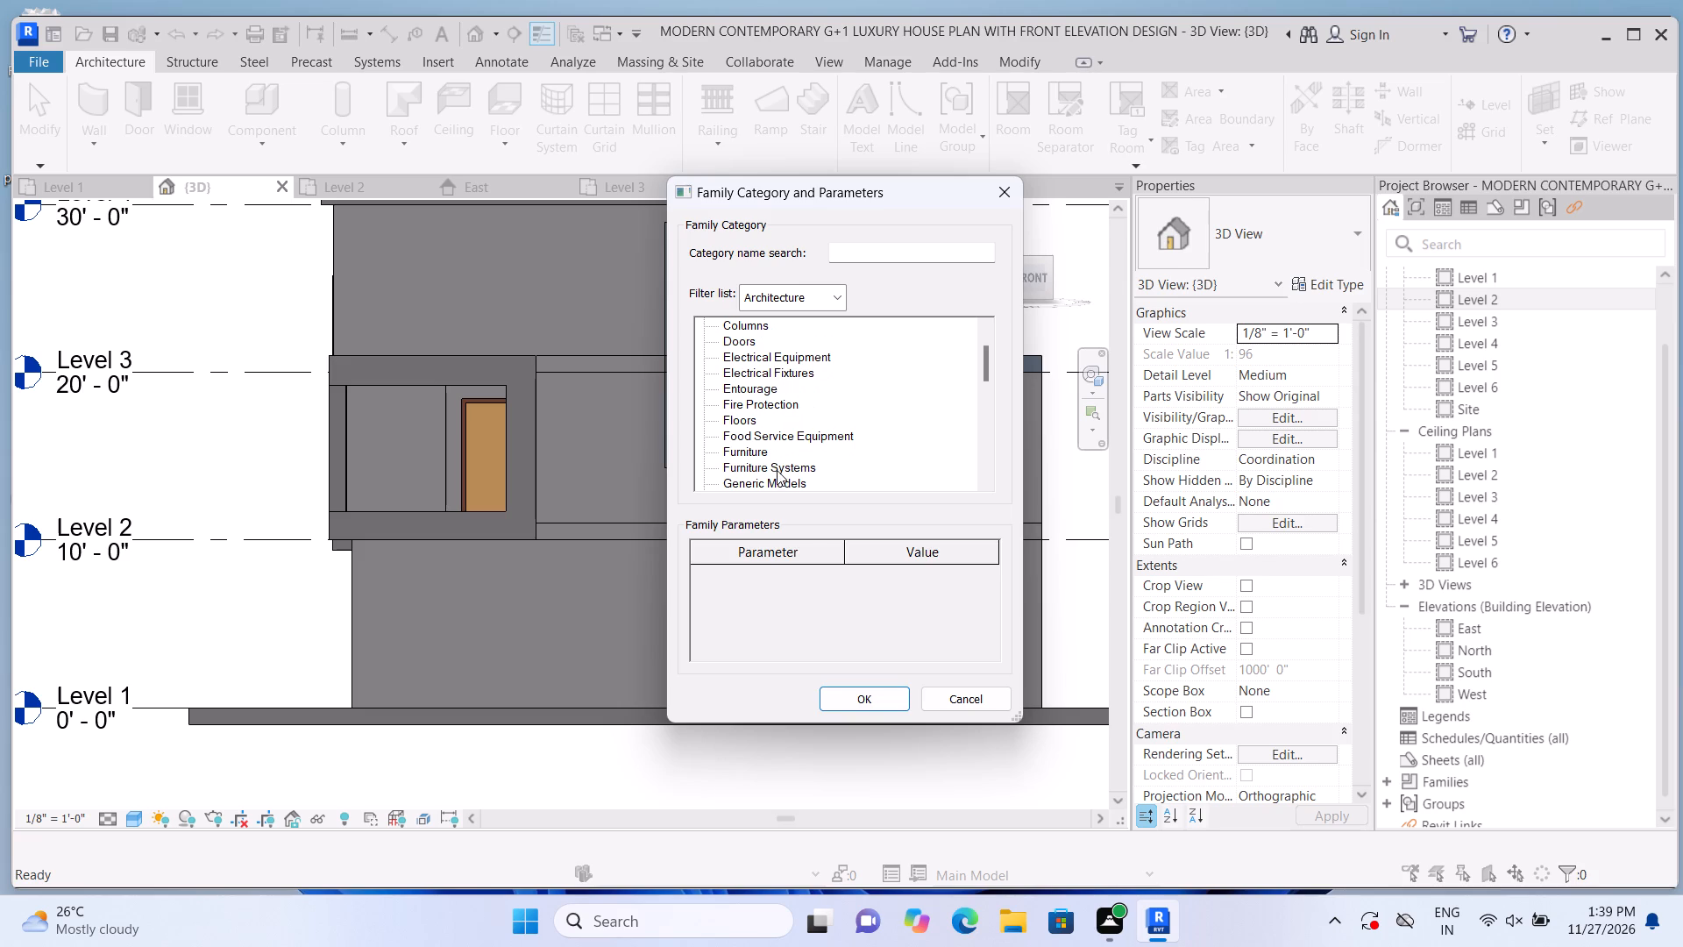
left_click(777, 470)
left_click(859, 697)
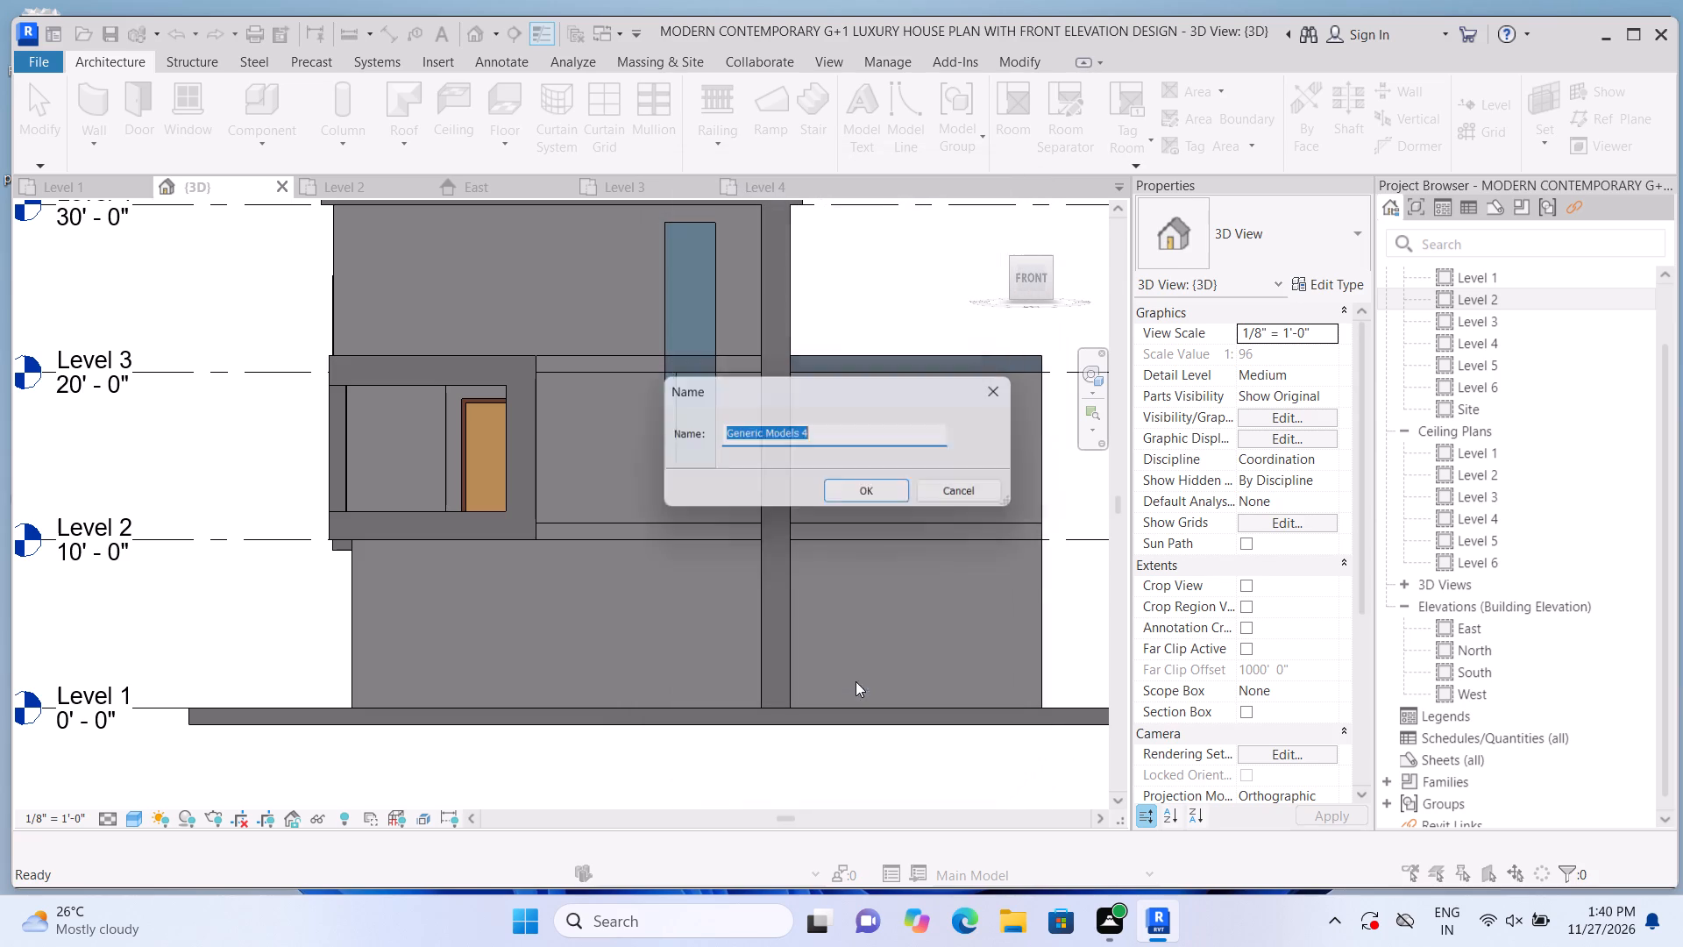
left_click(866, 495)
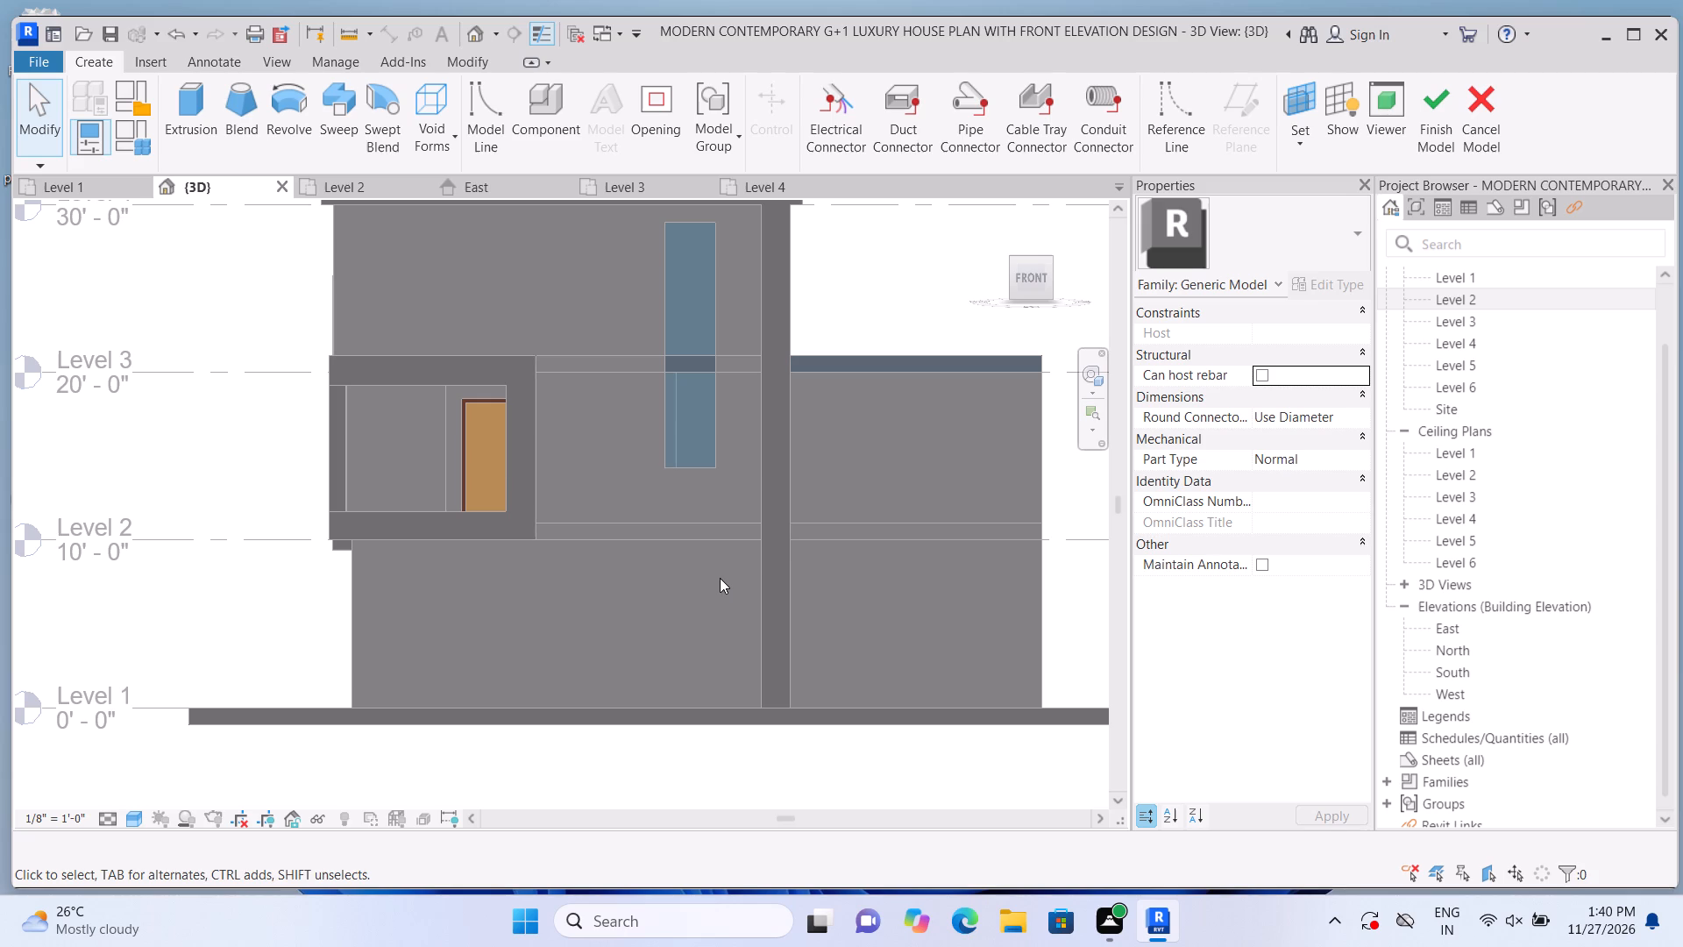
Extrude a vertical pier about 1'-4 1/2" wide and 10' tall, 9" deep, on the ground-floor front wall's outer end beneath the balcony.
left_click(198, 103)
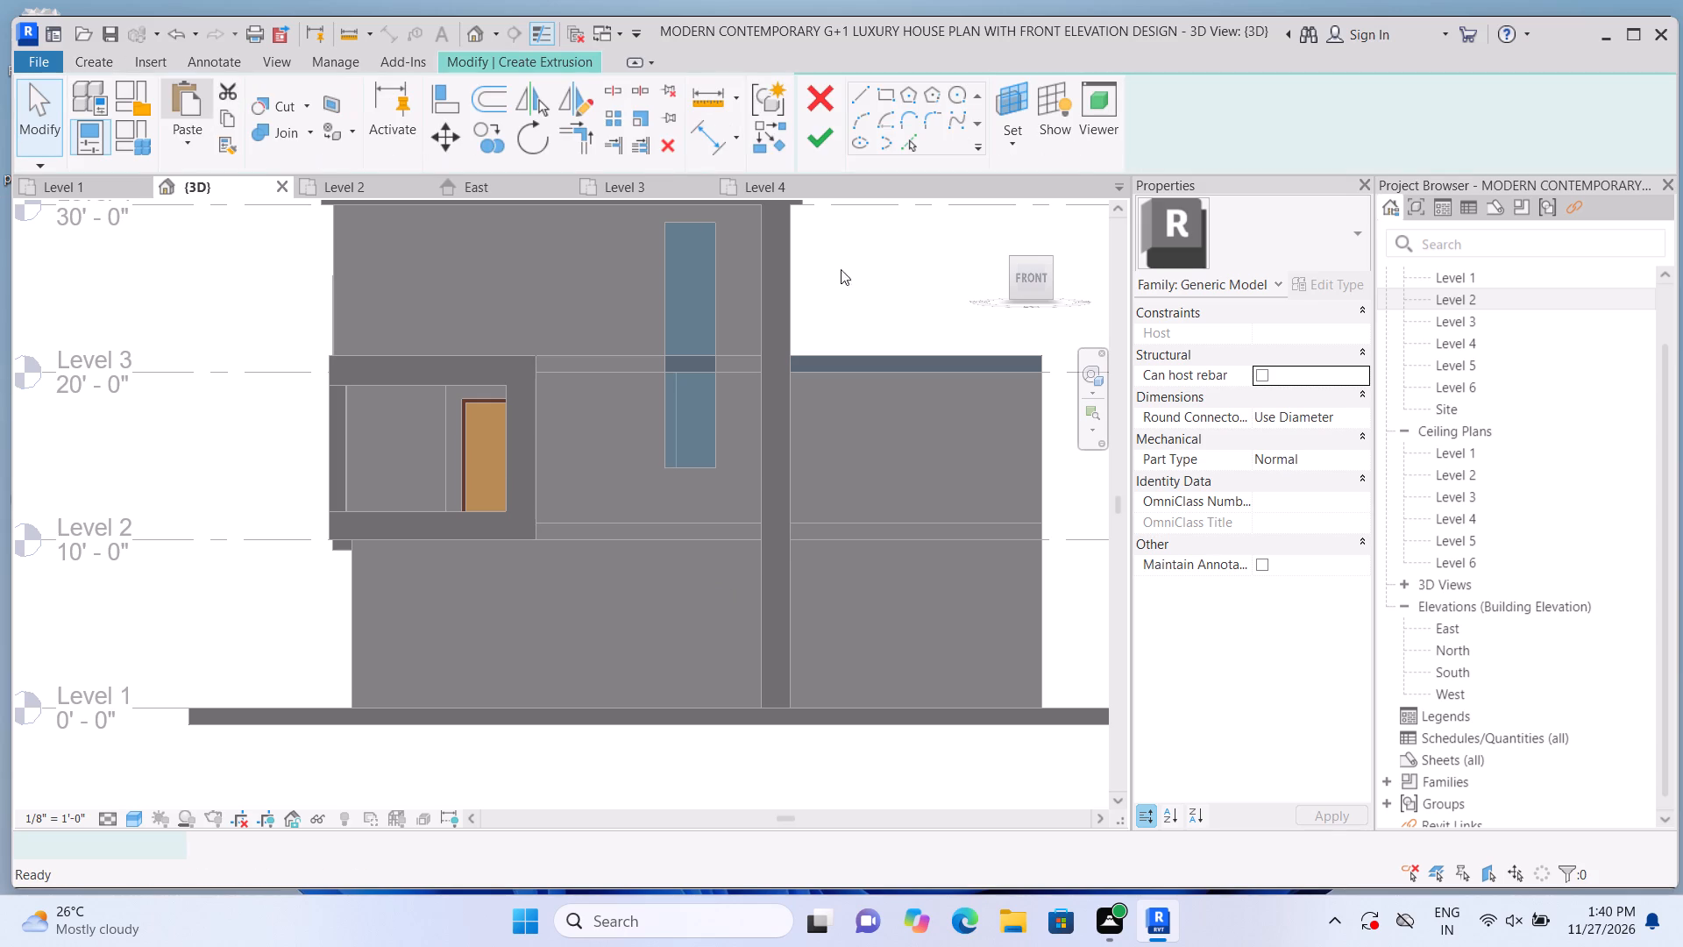
left_click(1134, 145)
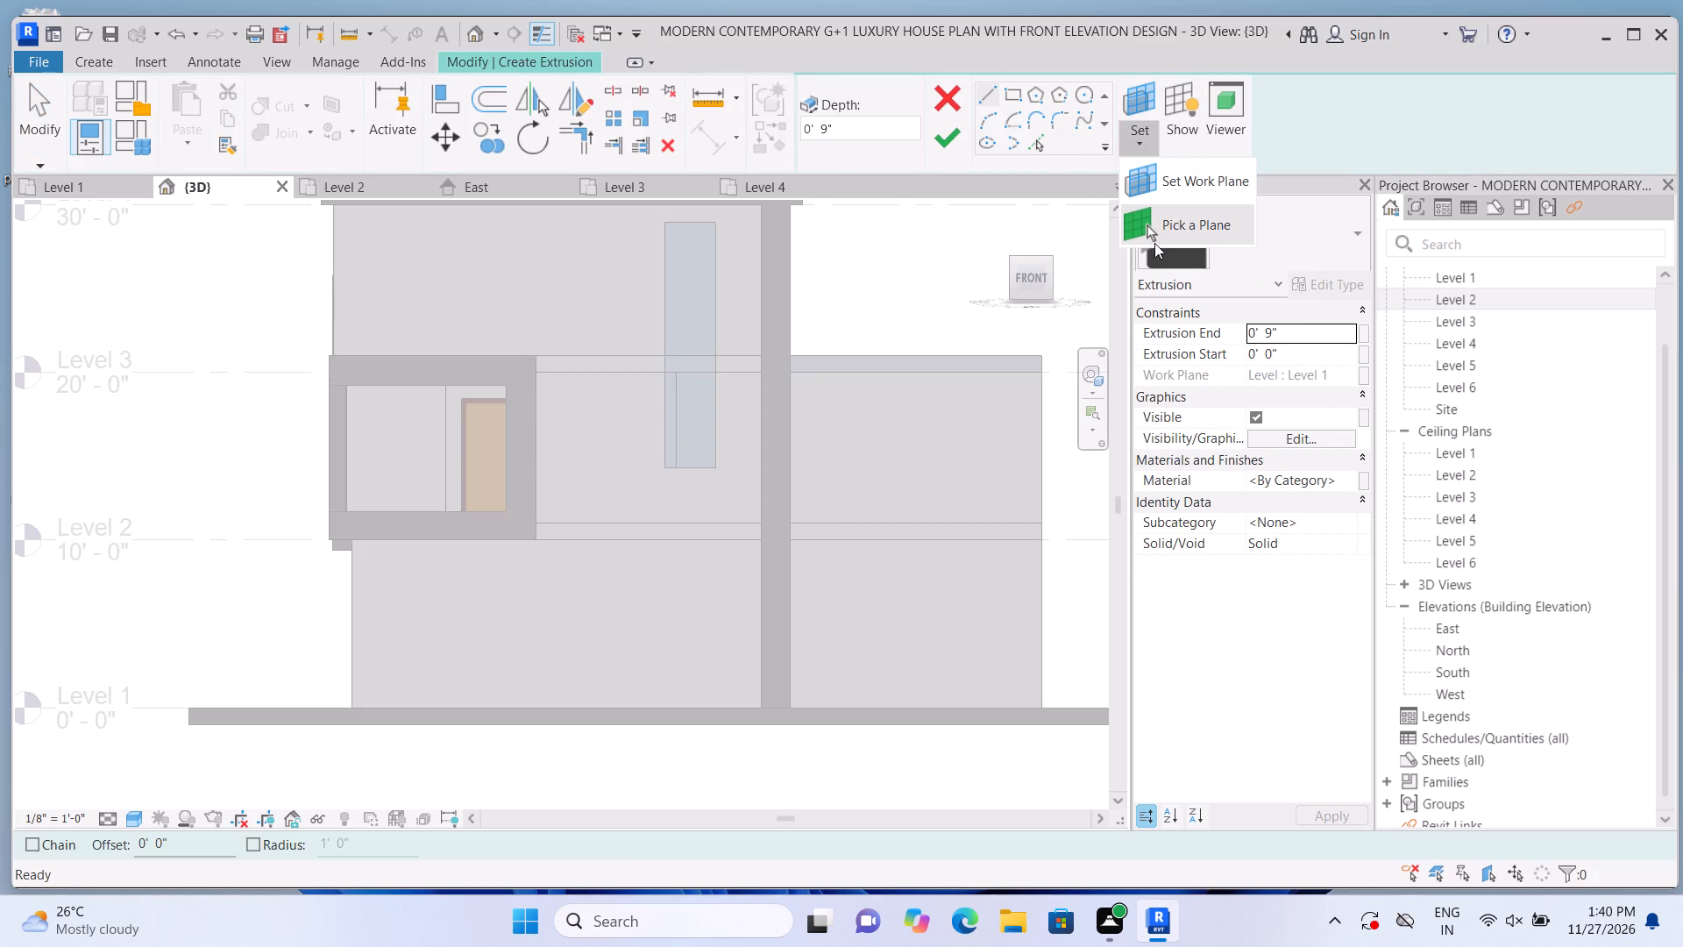
left_click(1148, 231)
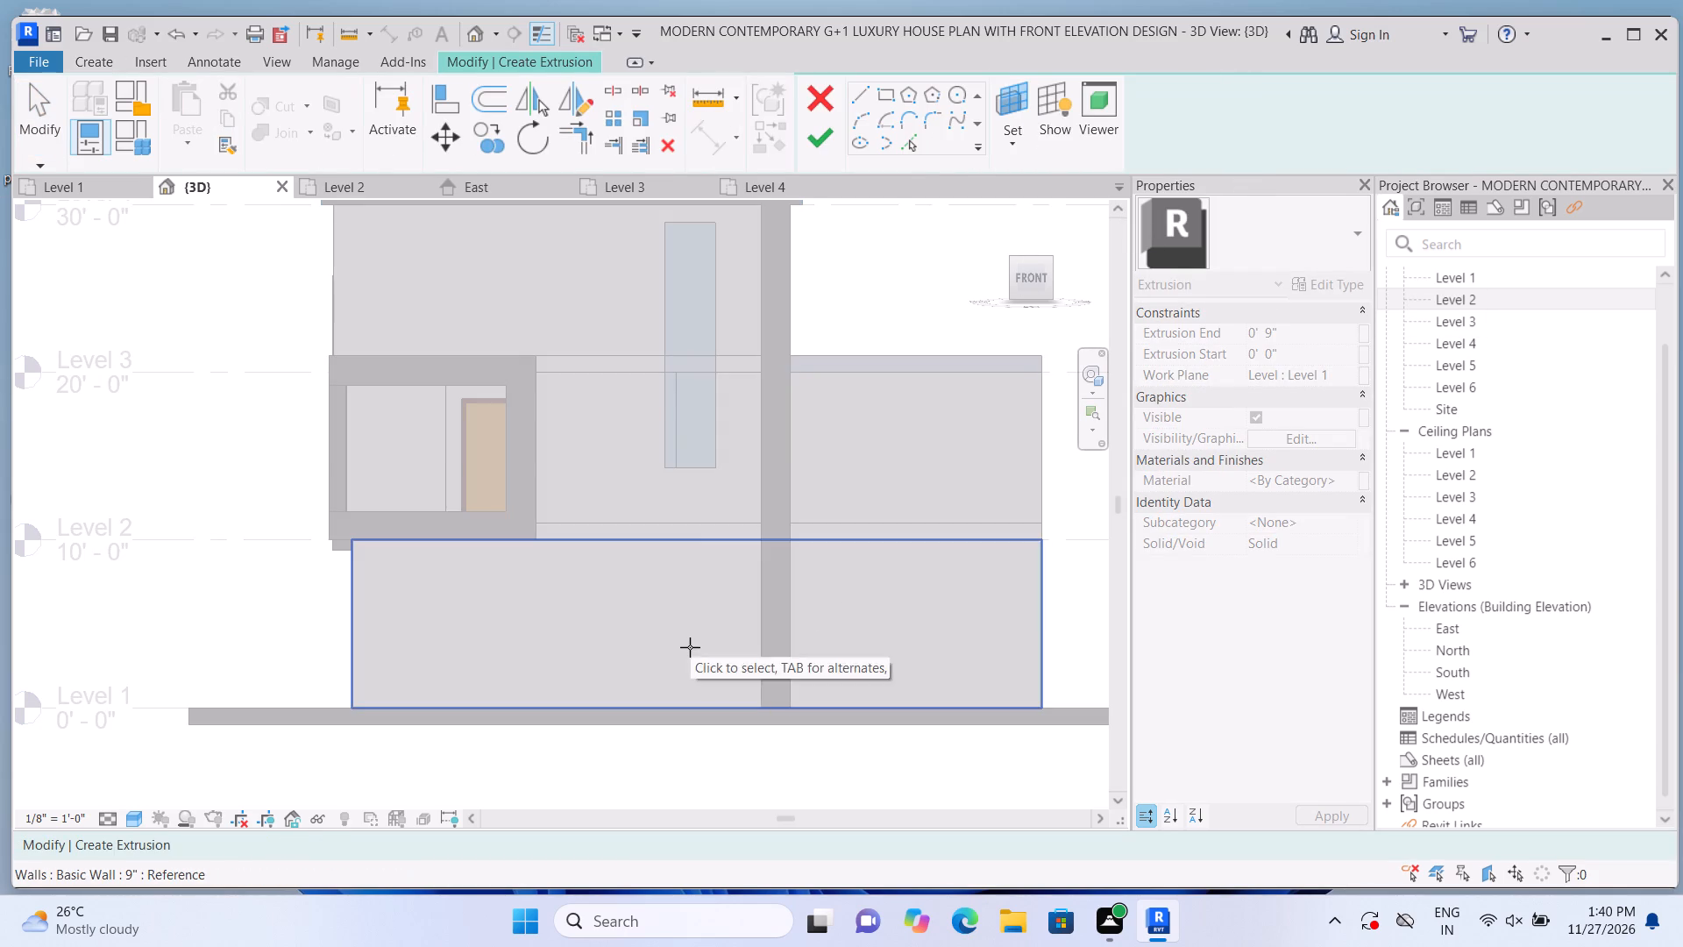
left_click(690, 647)
left_click(1012, 97)
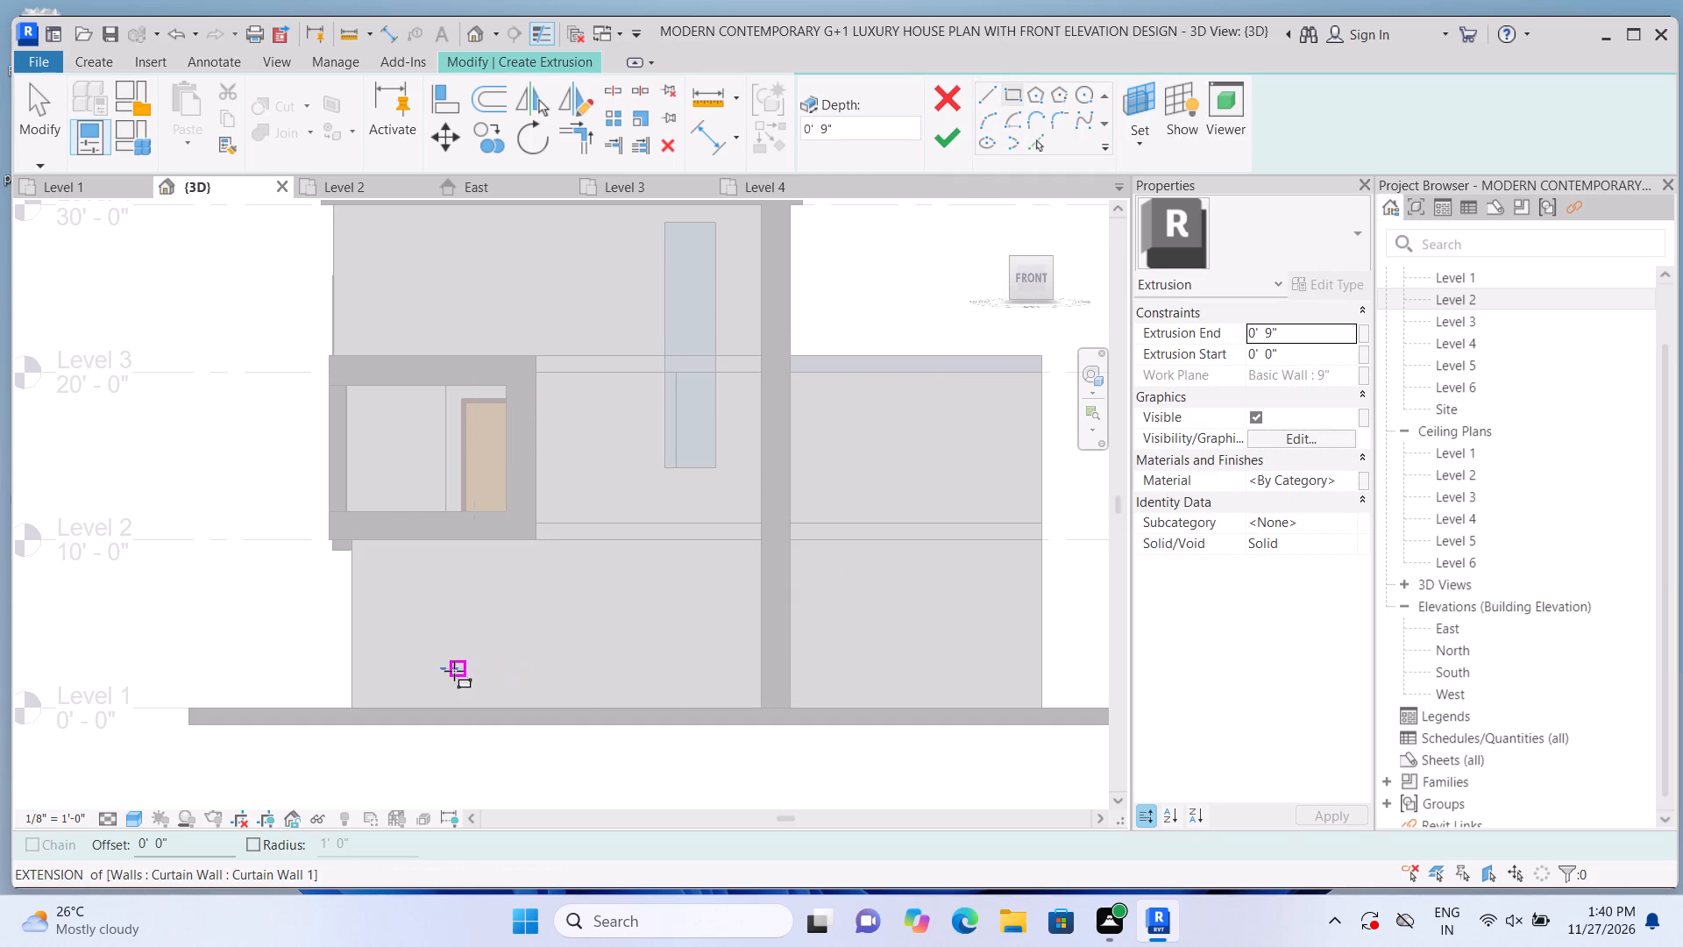
left_click(358, 535)
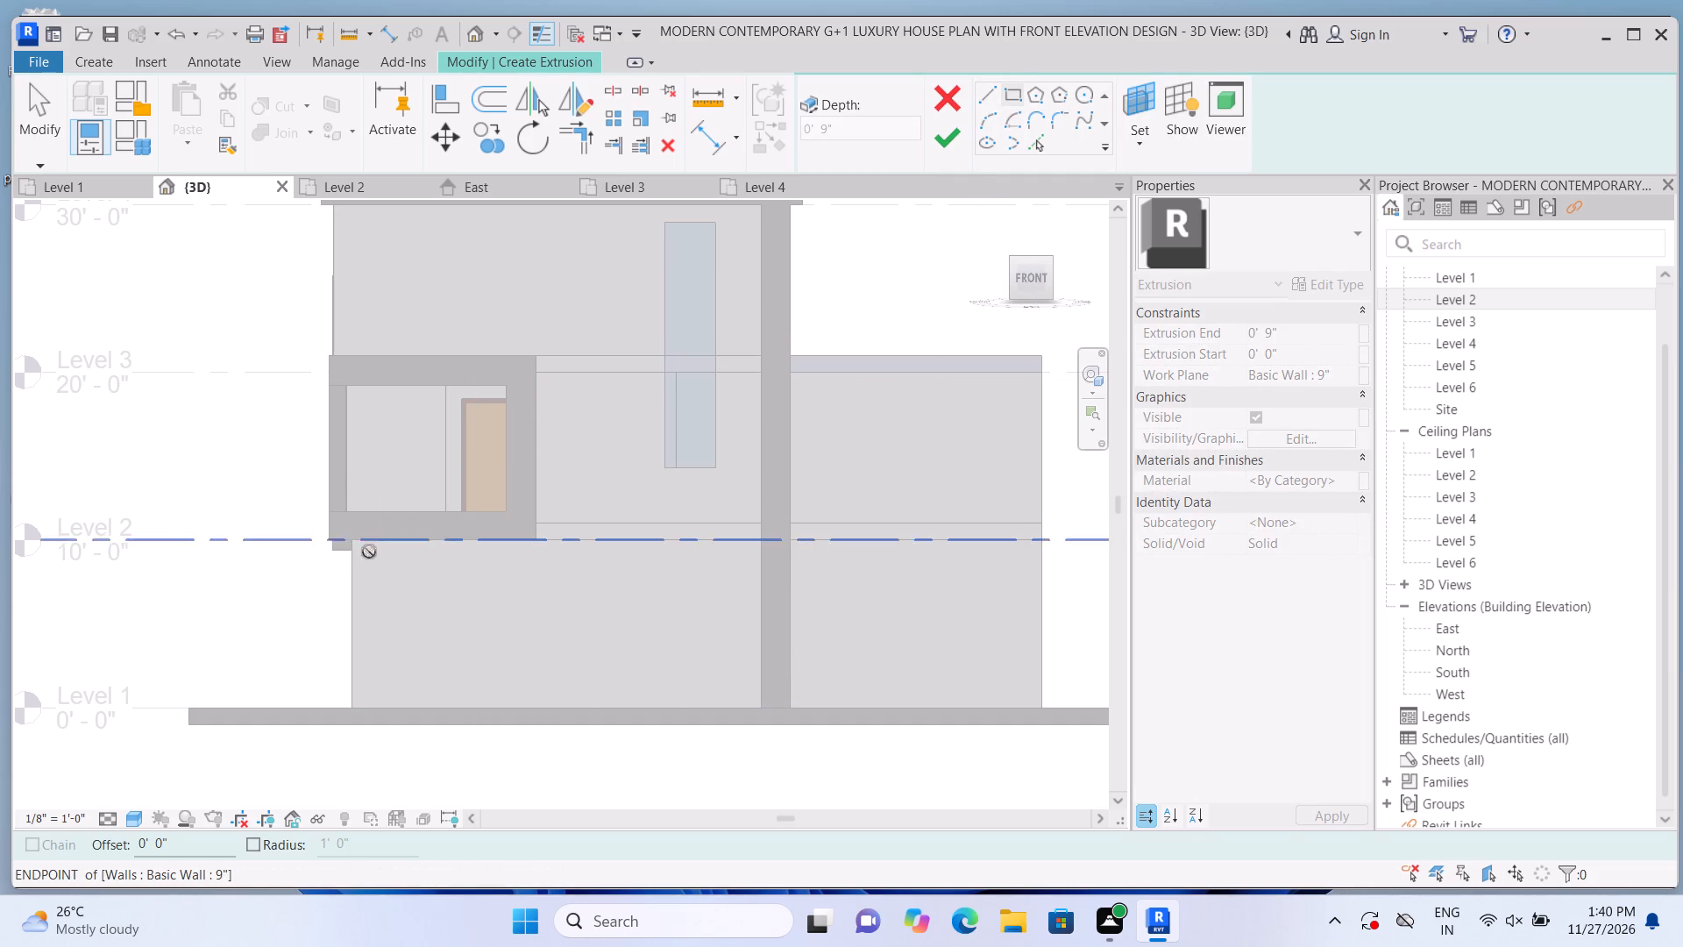
scroll(390, 698, "up", 2)
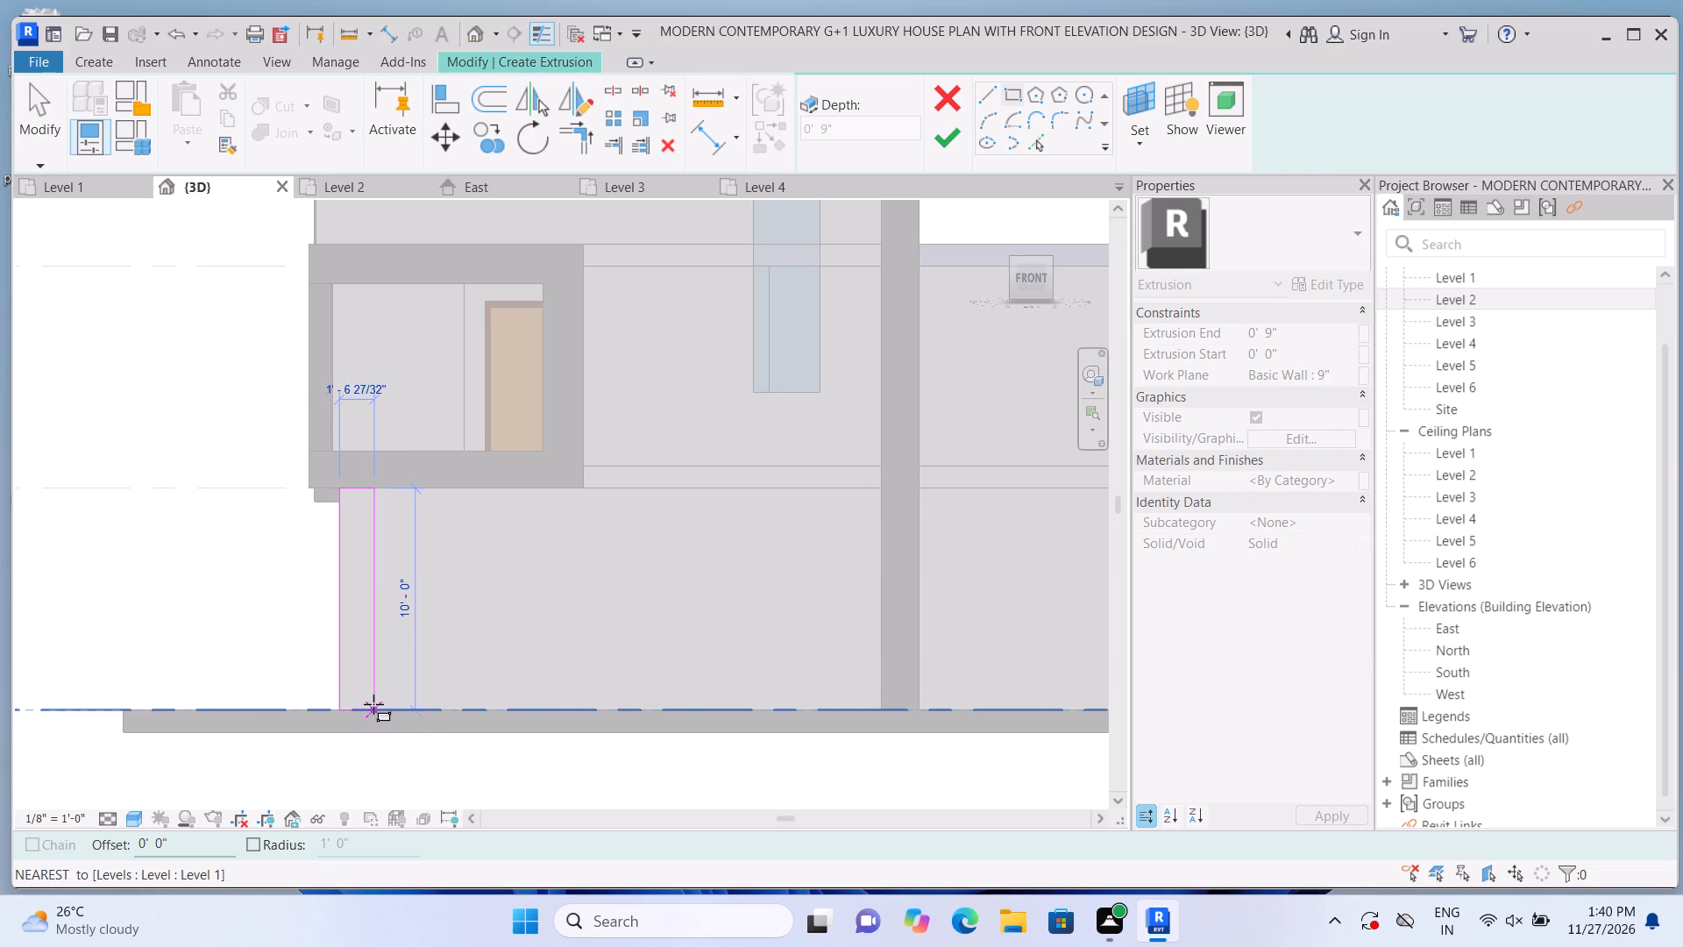
left_click(370, 702)
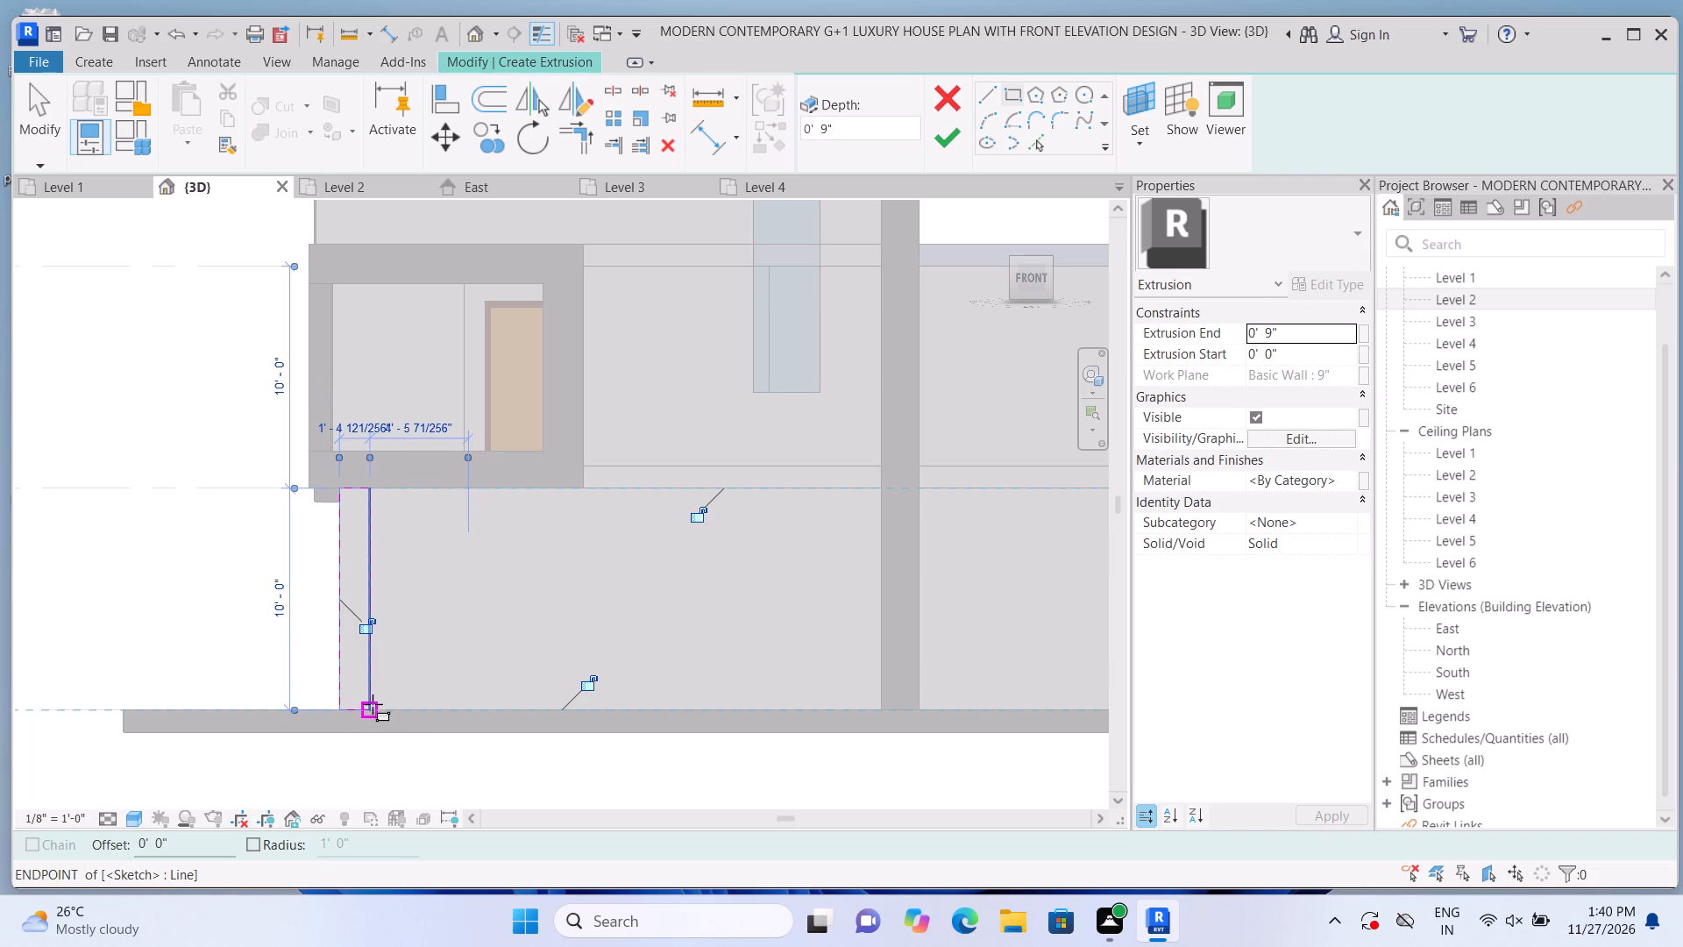
left_click(953, 130)
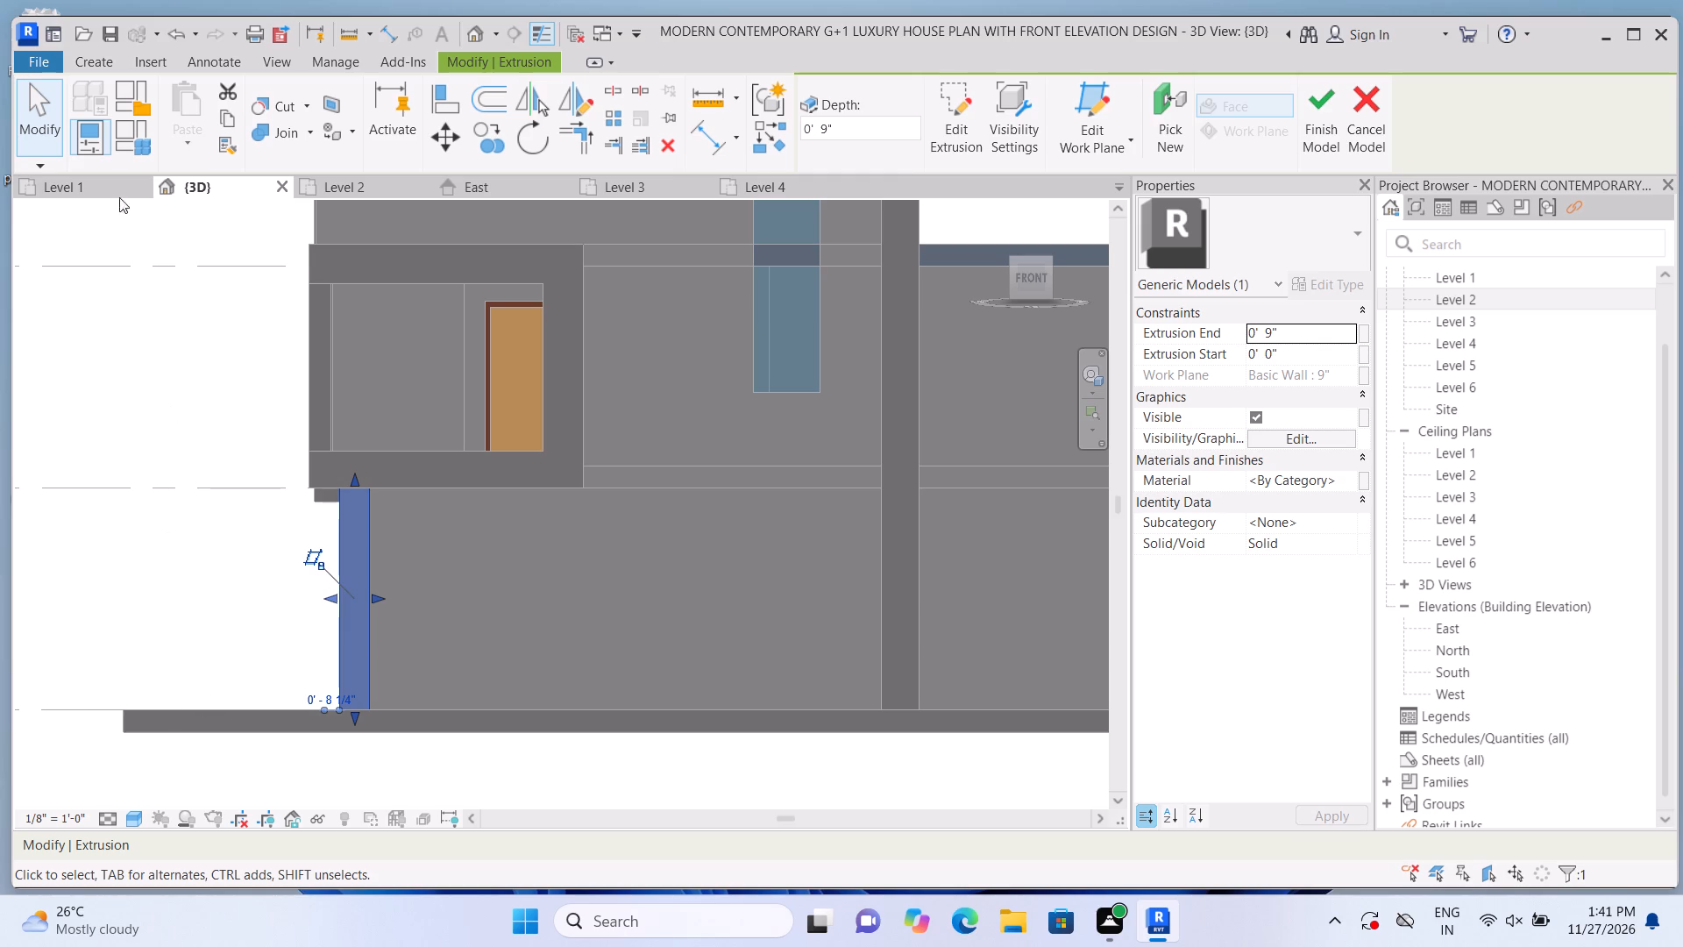
Start a second extrusion with the ground-floor front wall face as its work plane.
left_click(98, 61)
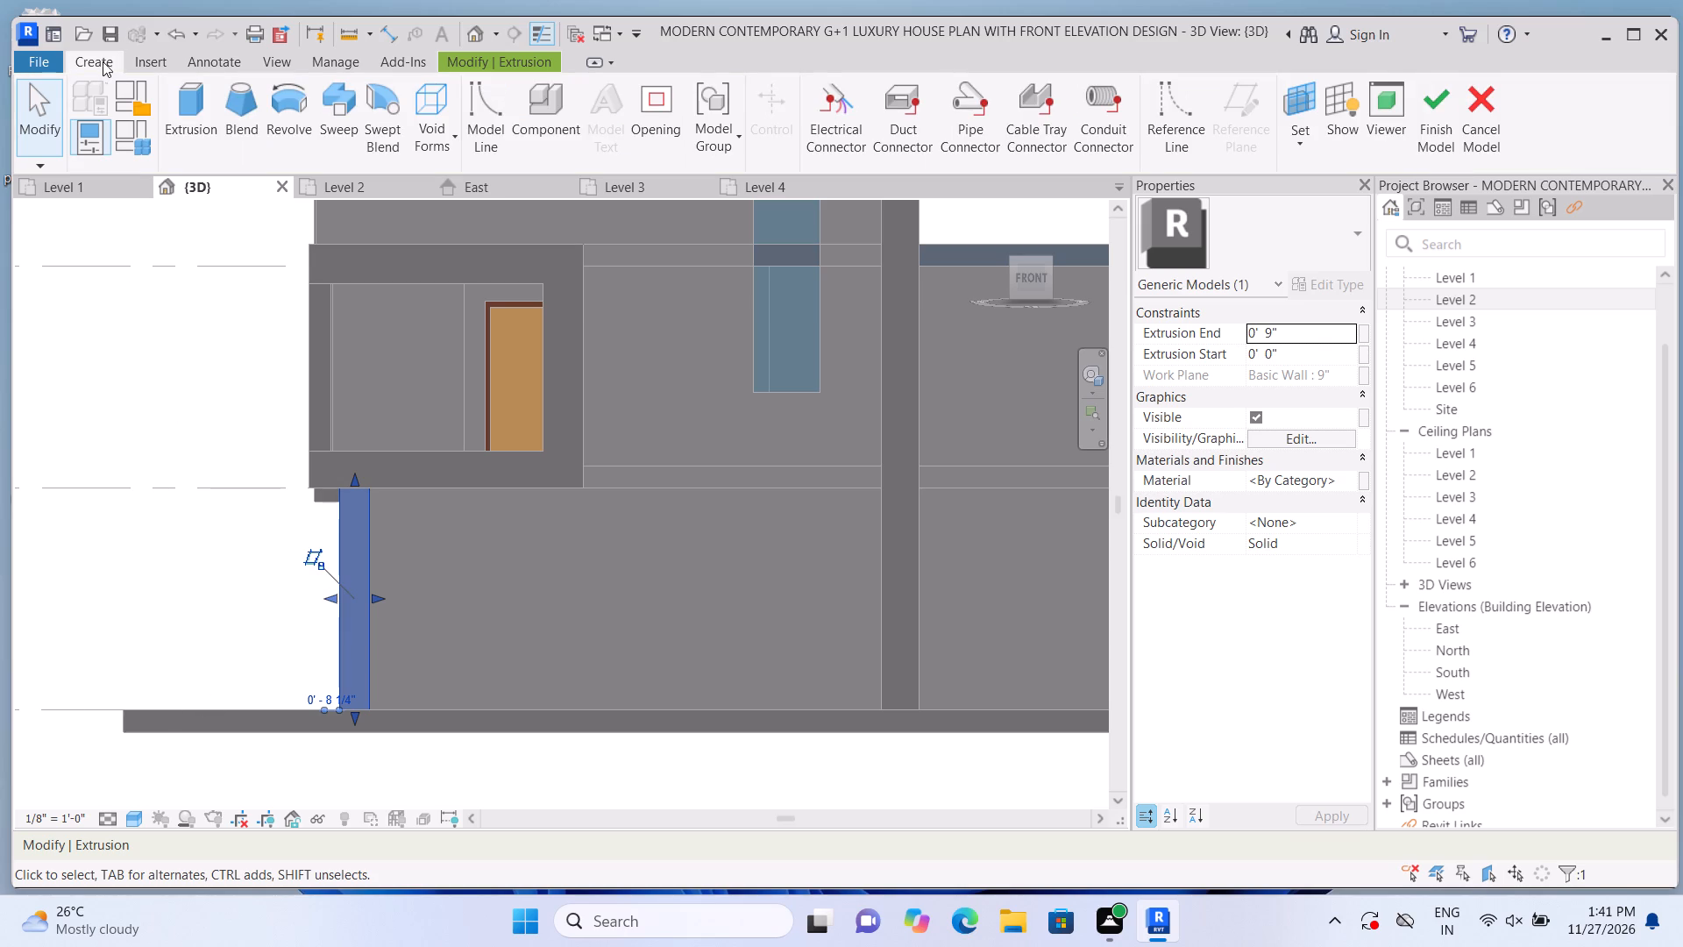
left_click(174, 124)
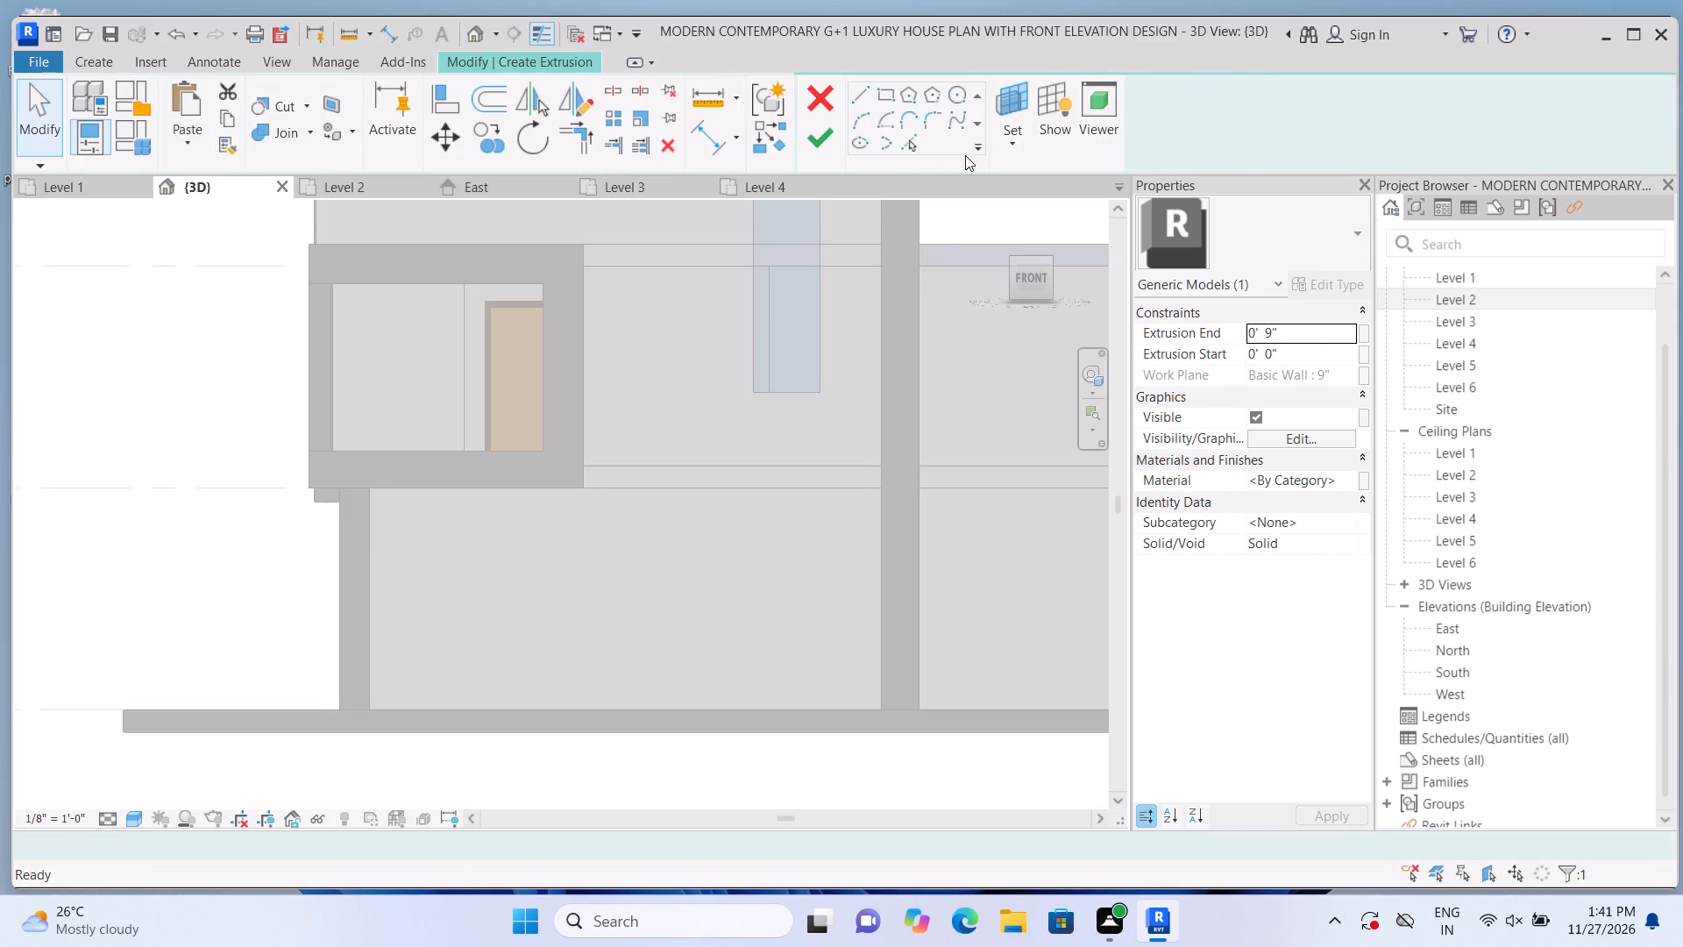
left_click(1126, 146)
left_click(1138, 220)
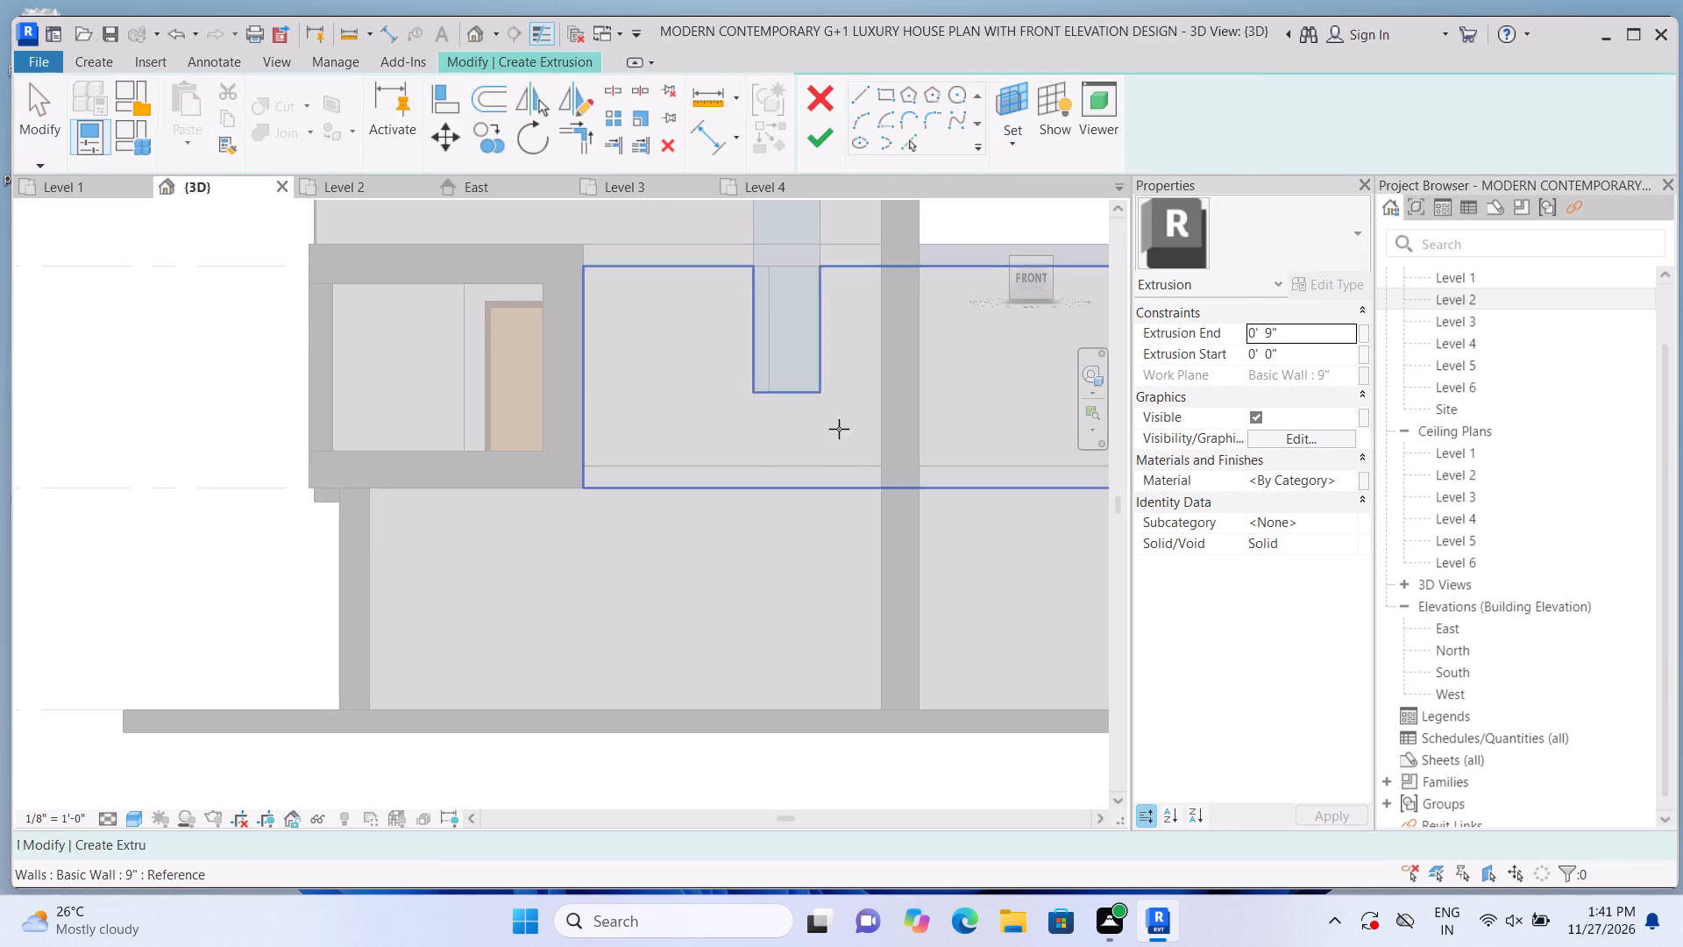
scroll(758, 498, "up", 1)
left_click(756, 501)
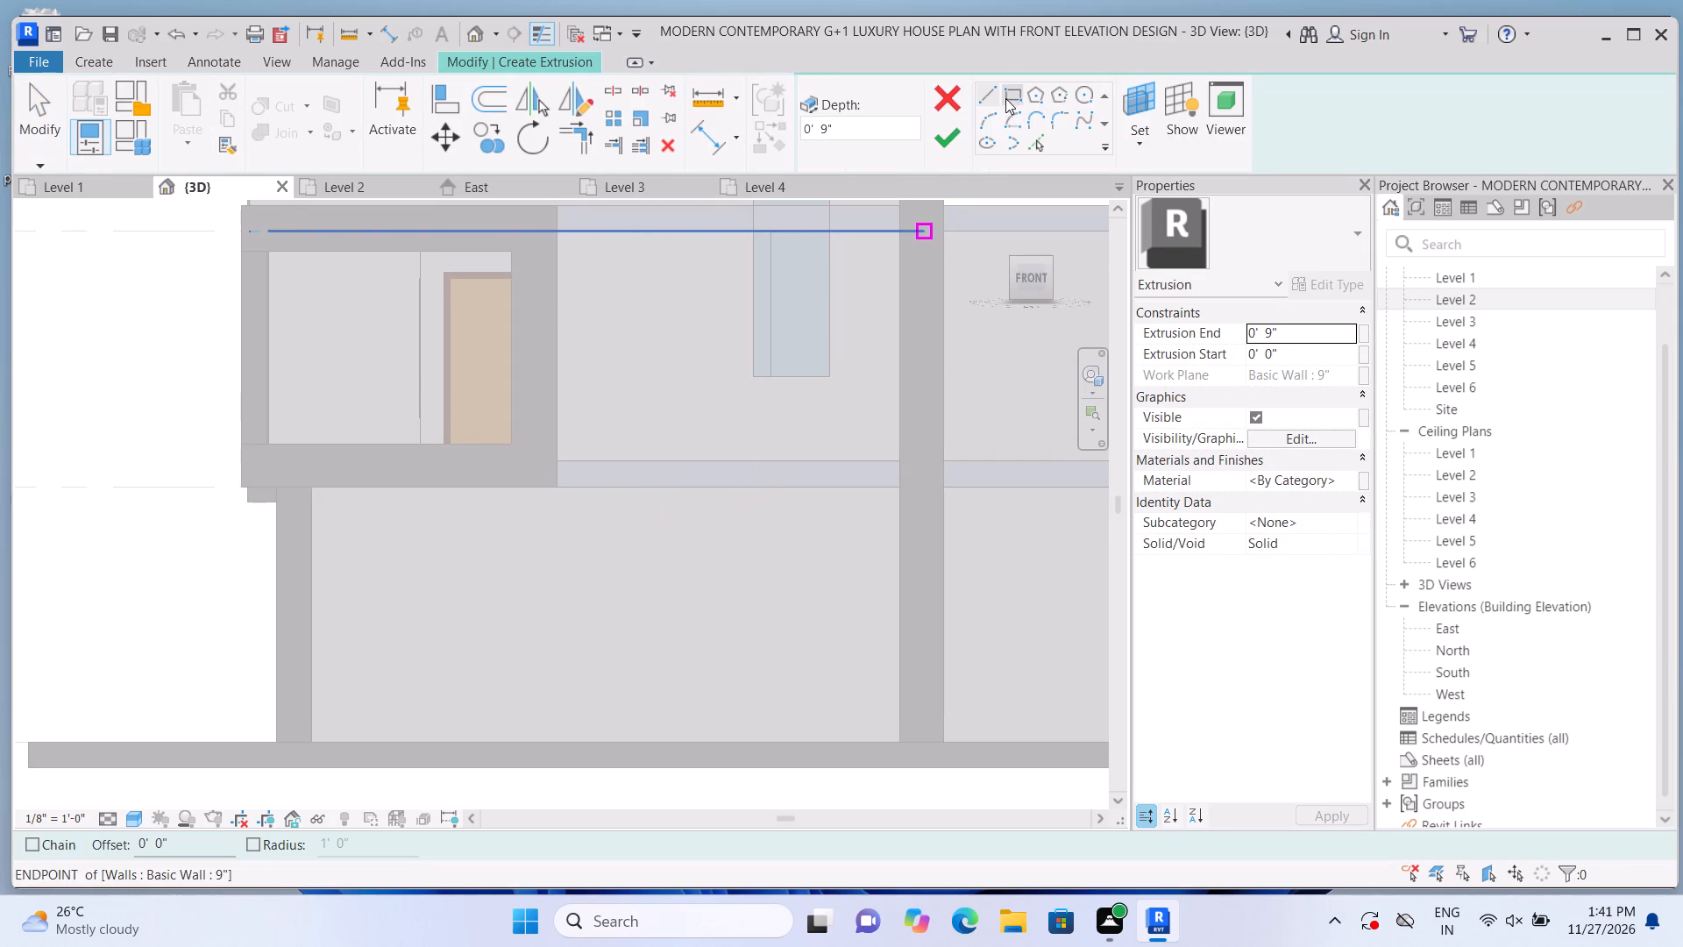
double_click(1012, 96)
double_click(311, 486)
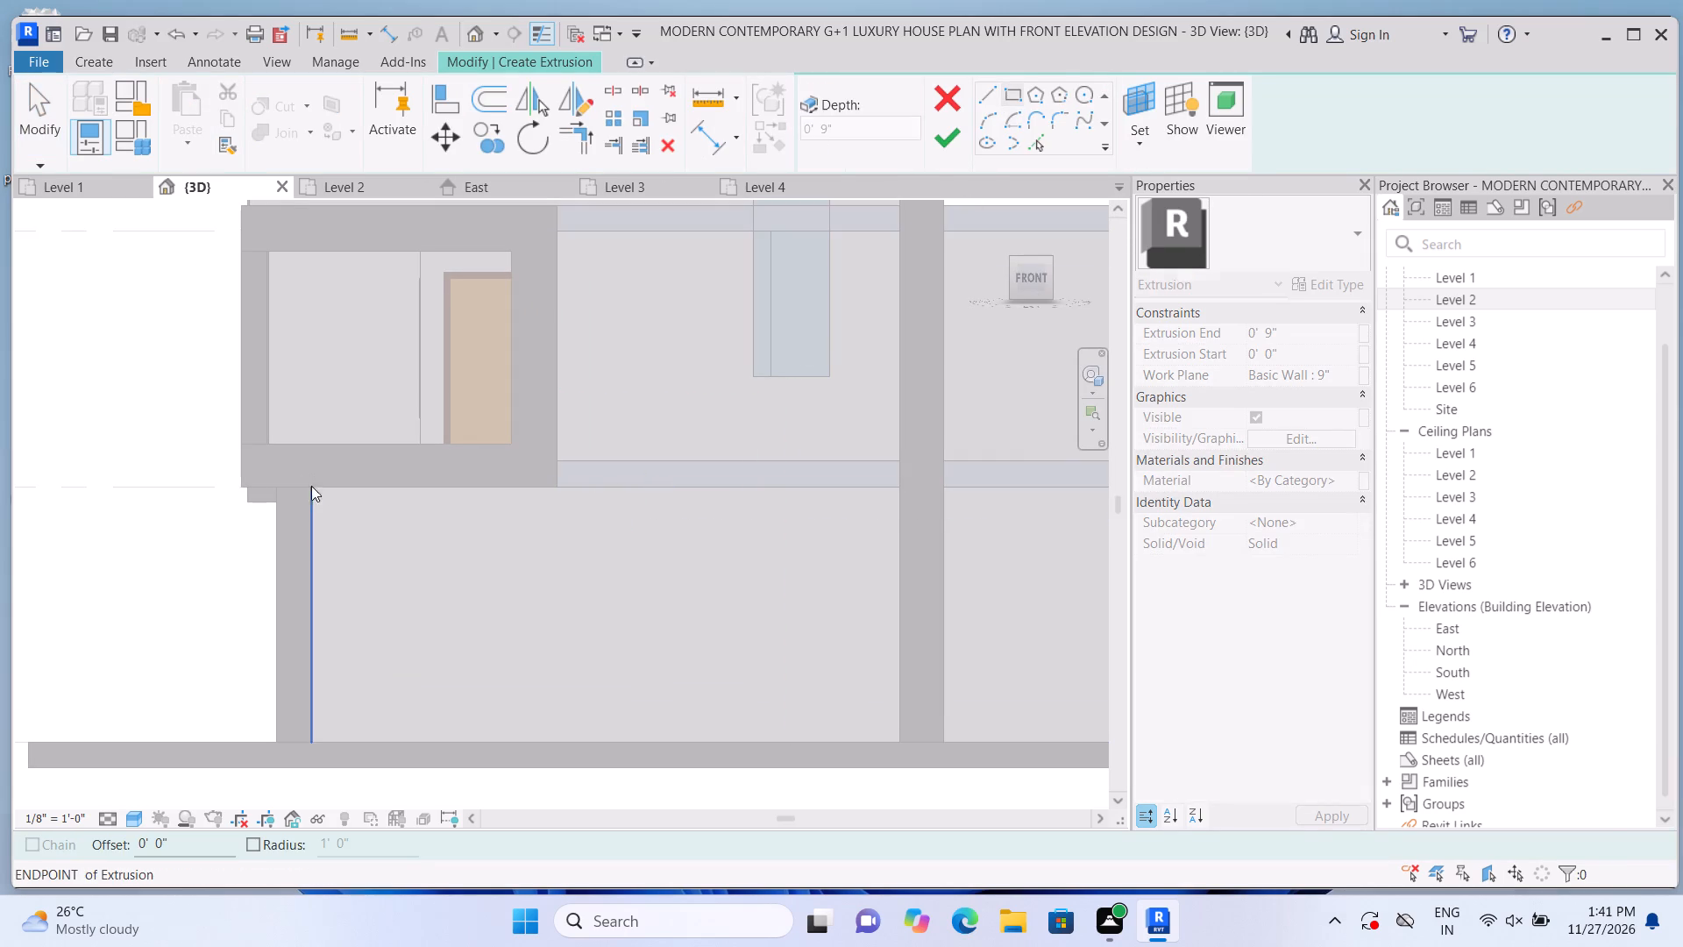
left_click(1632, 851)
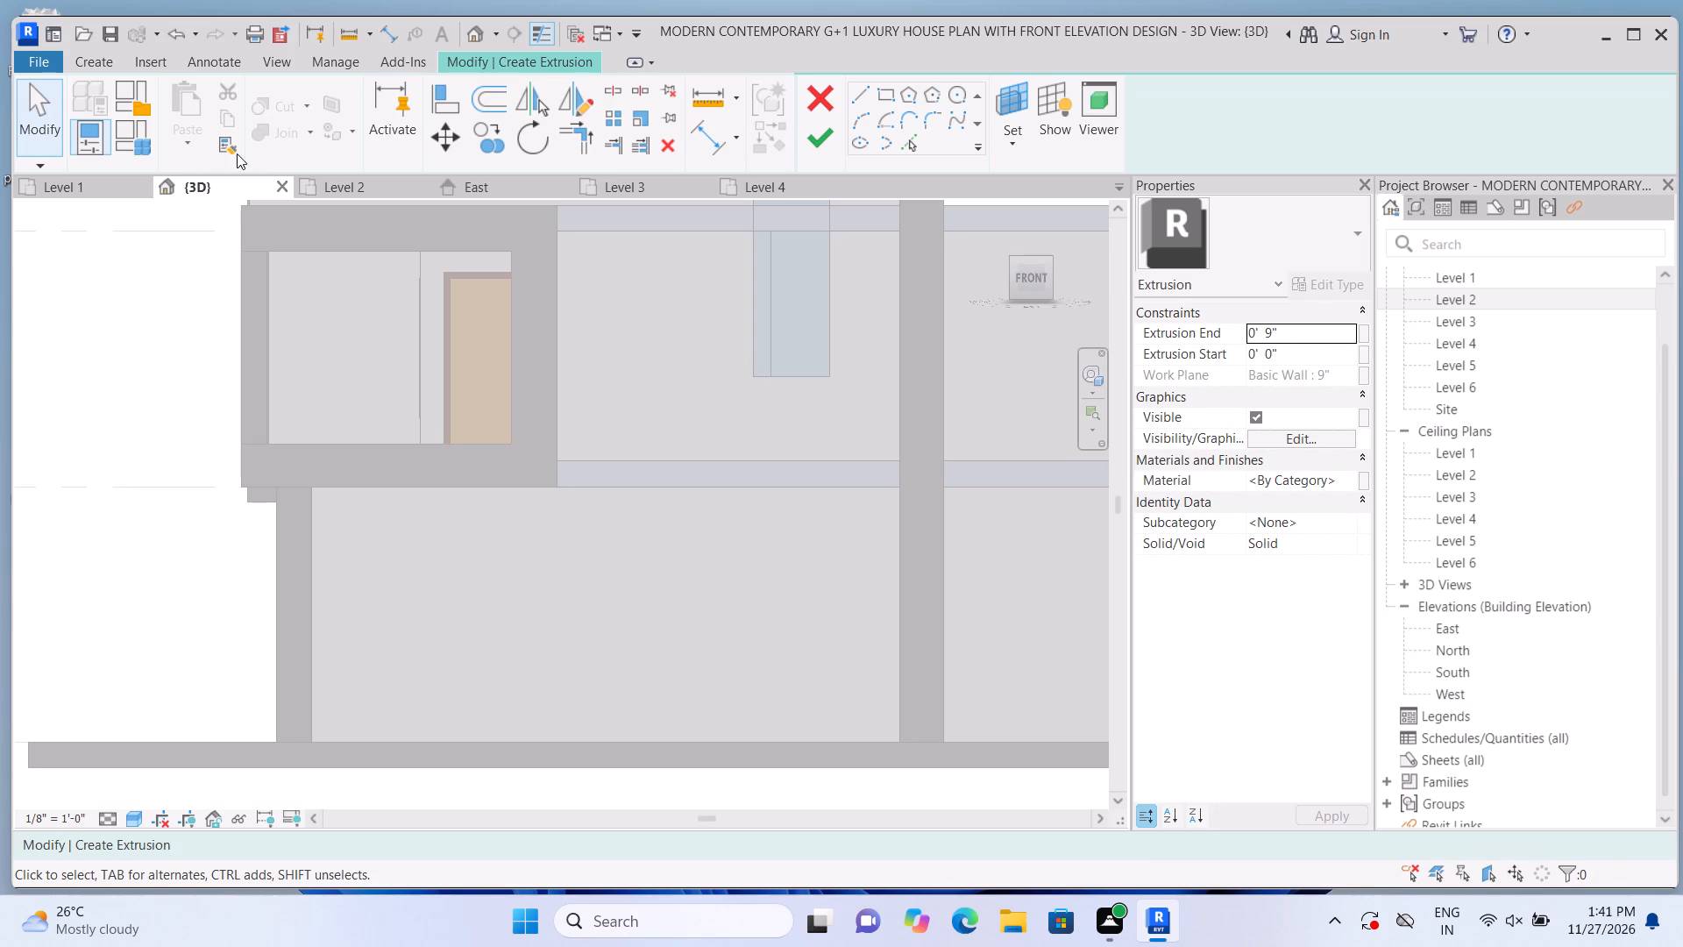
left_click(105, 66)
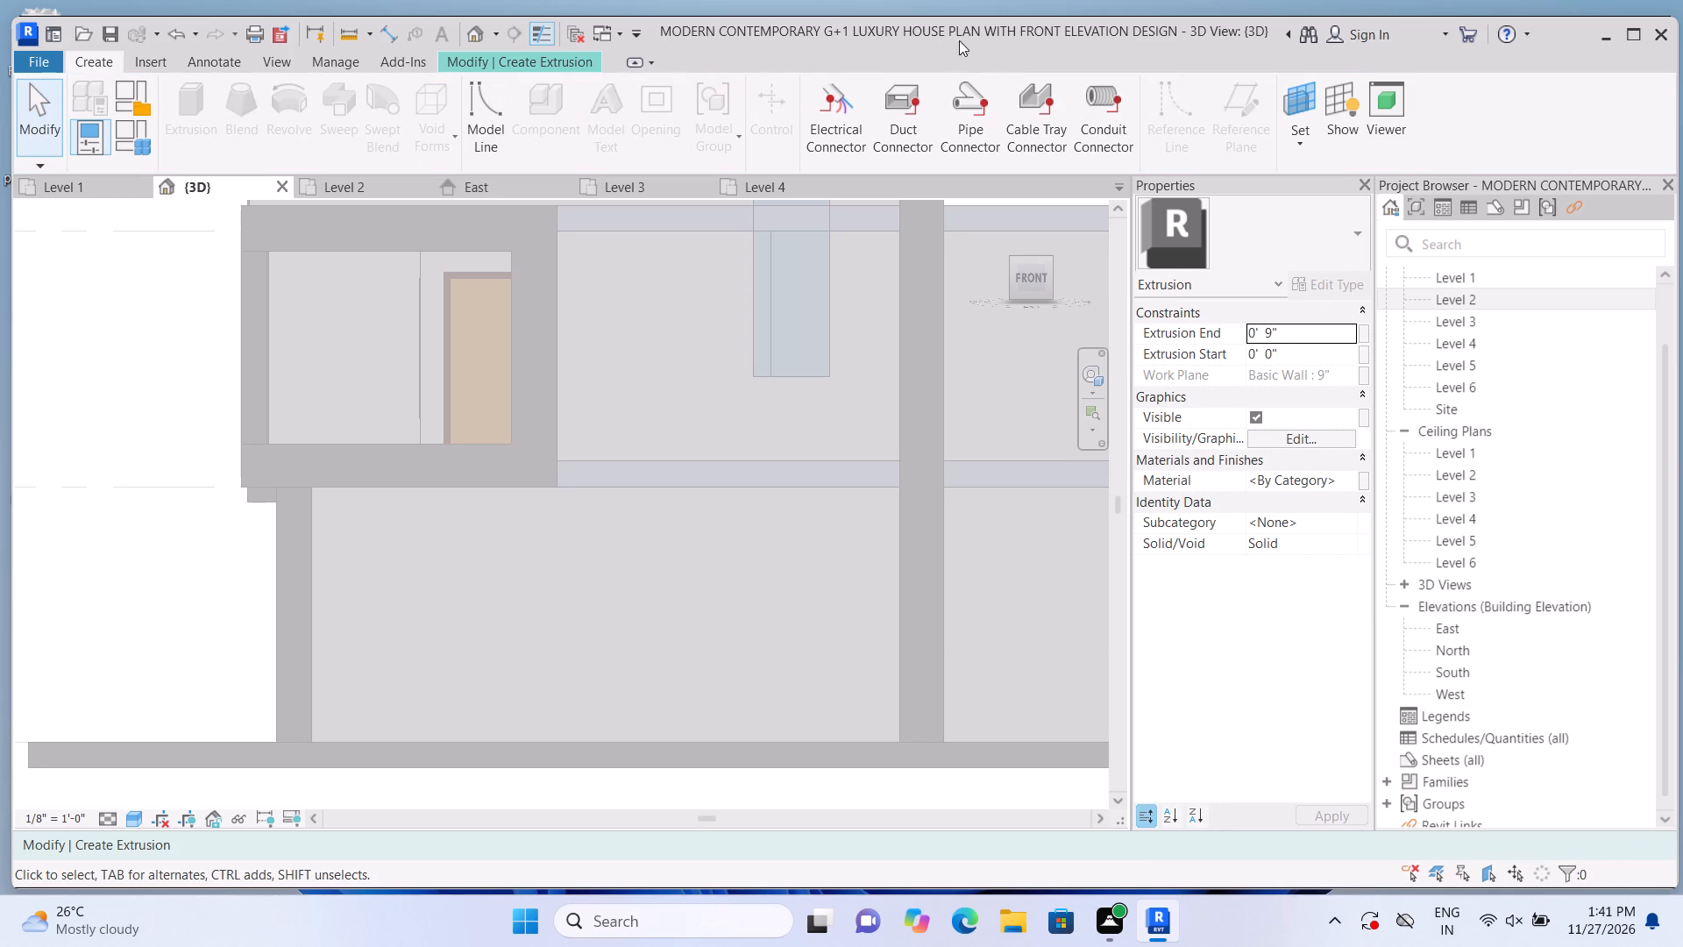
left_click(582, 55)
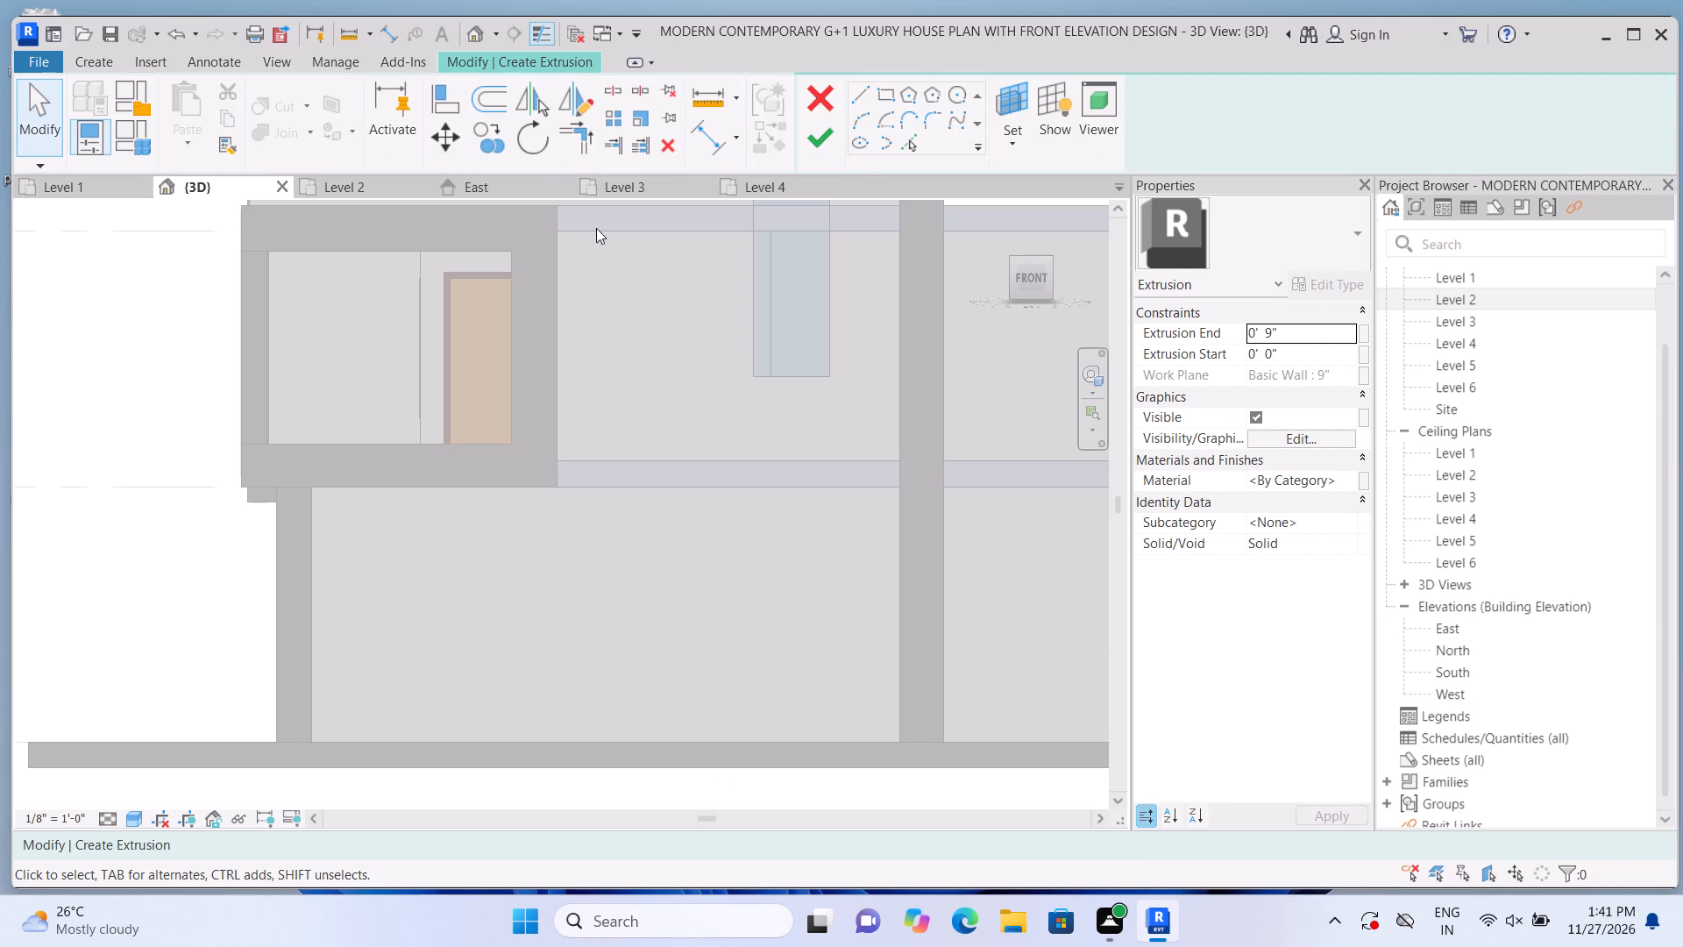
Extrude a horizontal beam about 23' long and 9" deep on the ground-floor front wall, just below Level 2, from the new pier to the tall column.
left_click(1003, 146)
left_click(1026, 228)
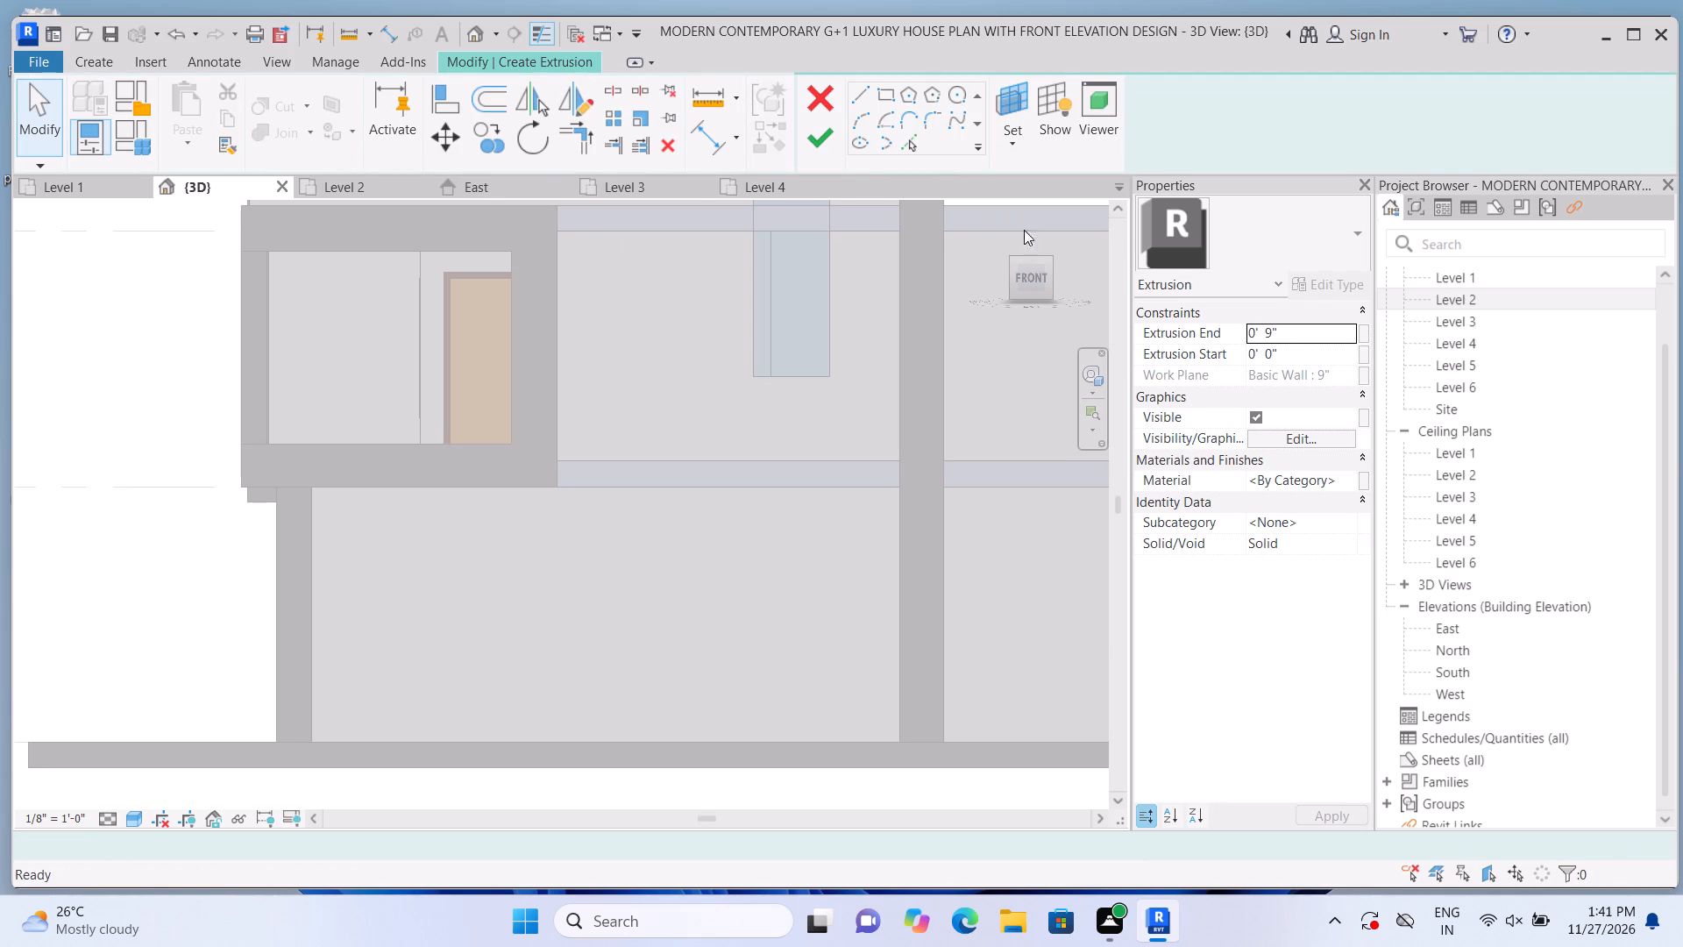
left_click(849, 522)
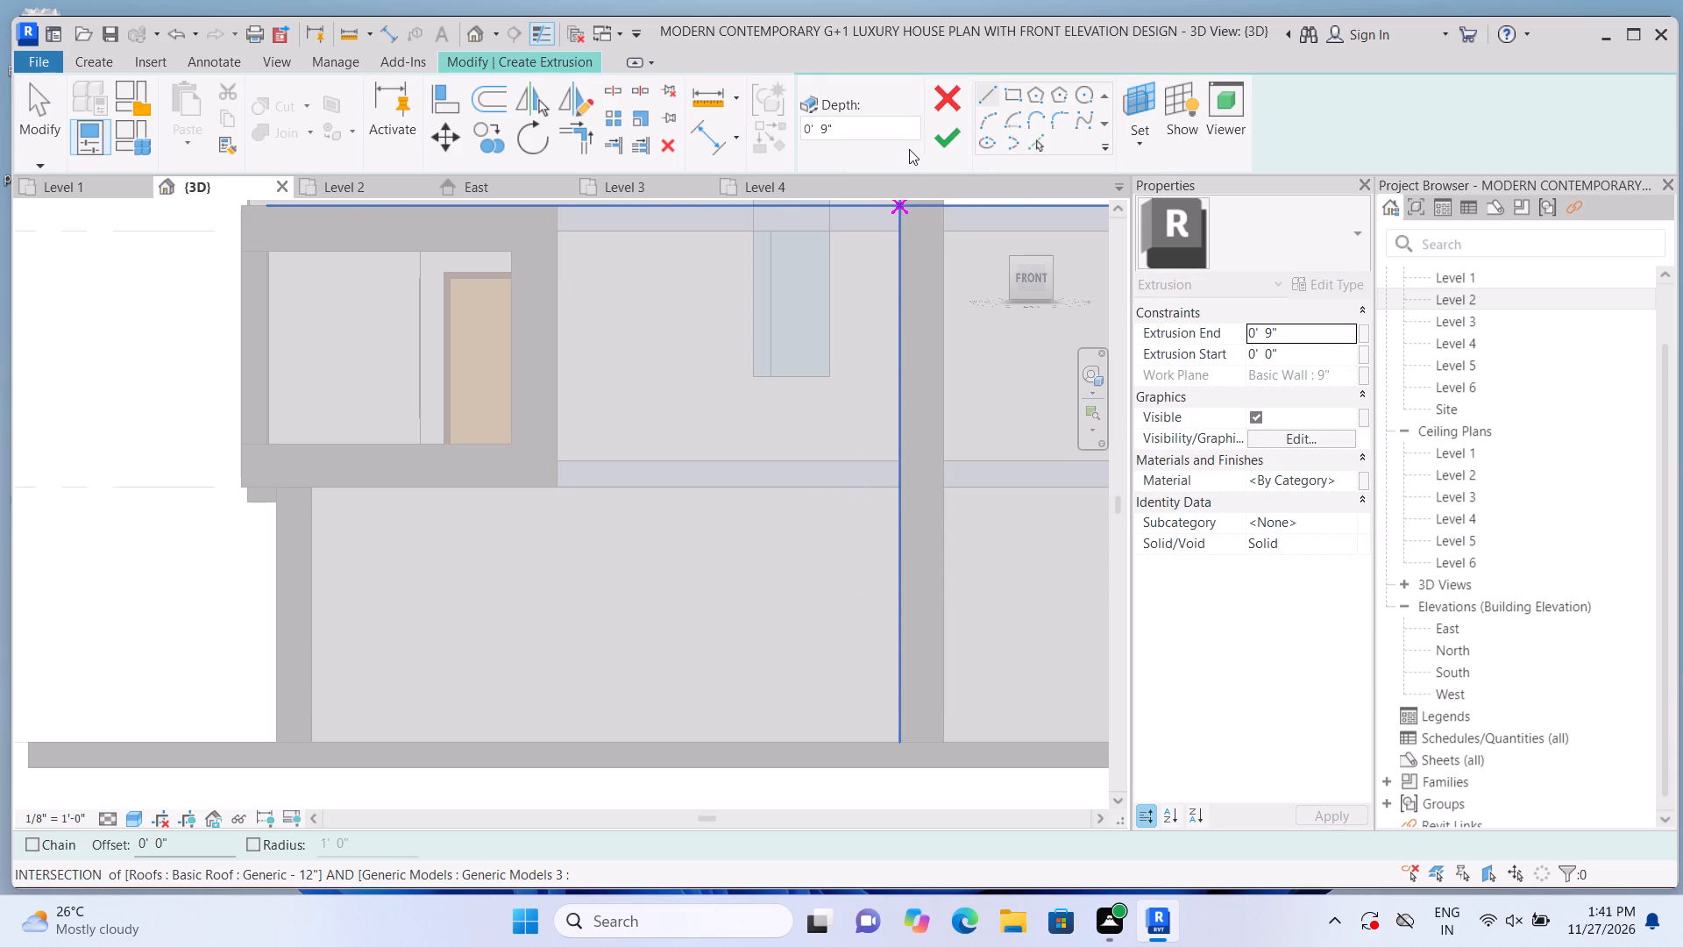
double_click(1007, 96)
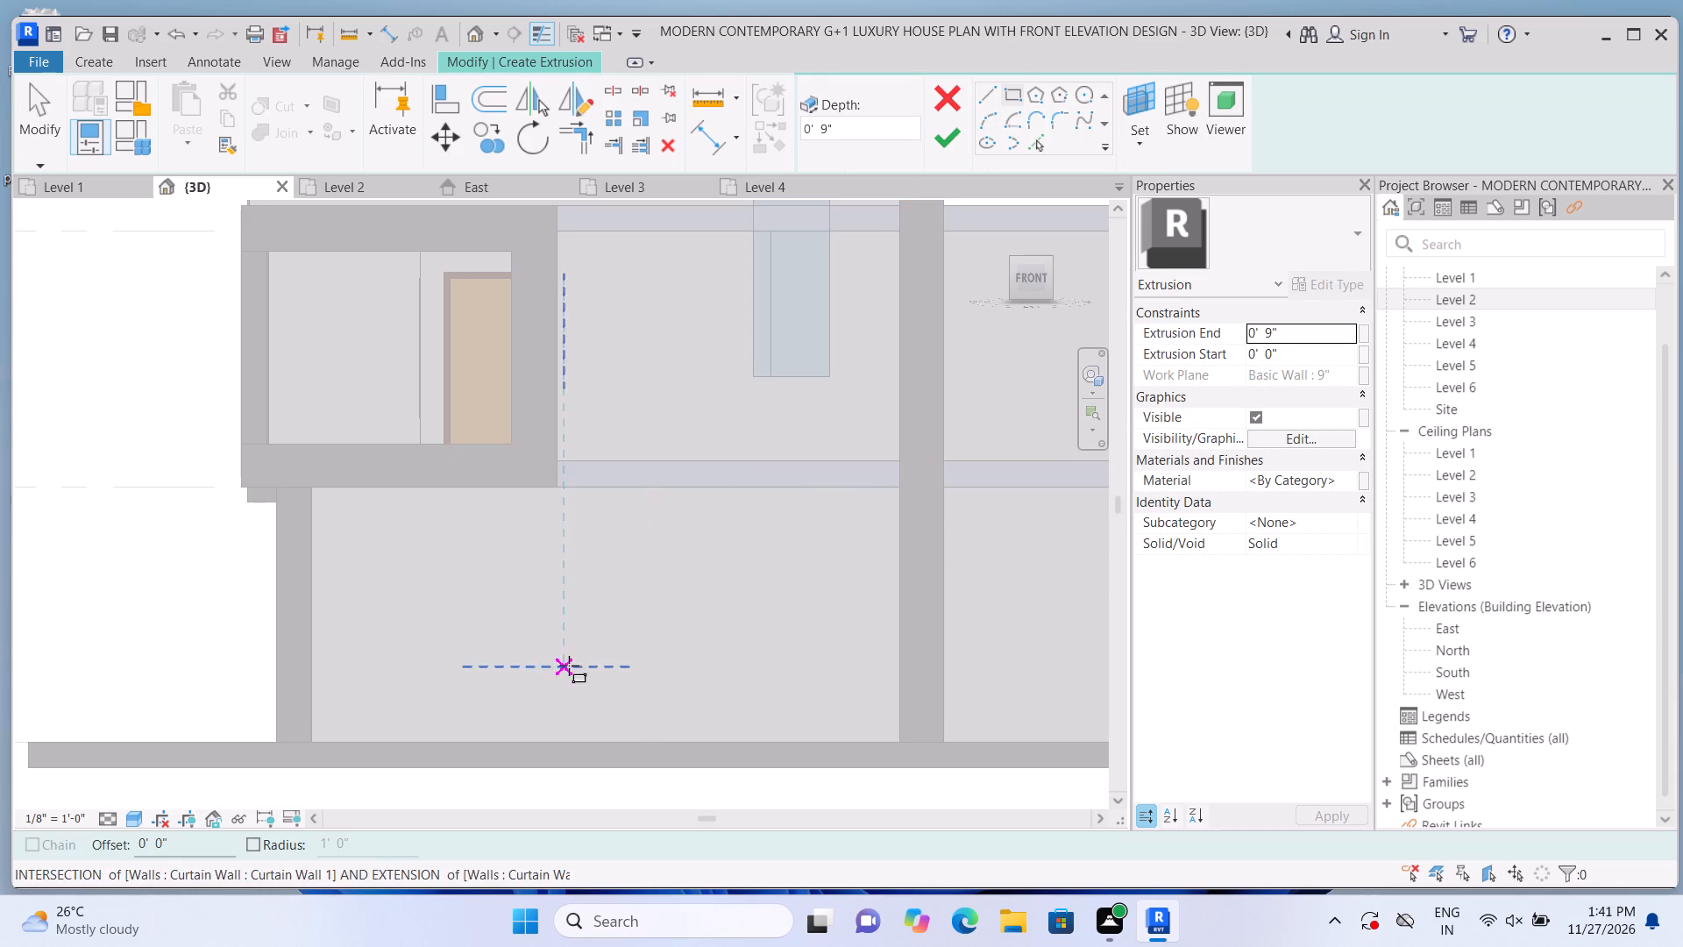
left_click(320, 486)
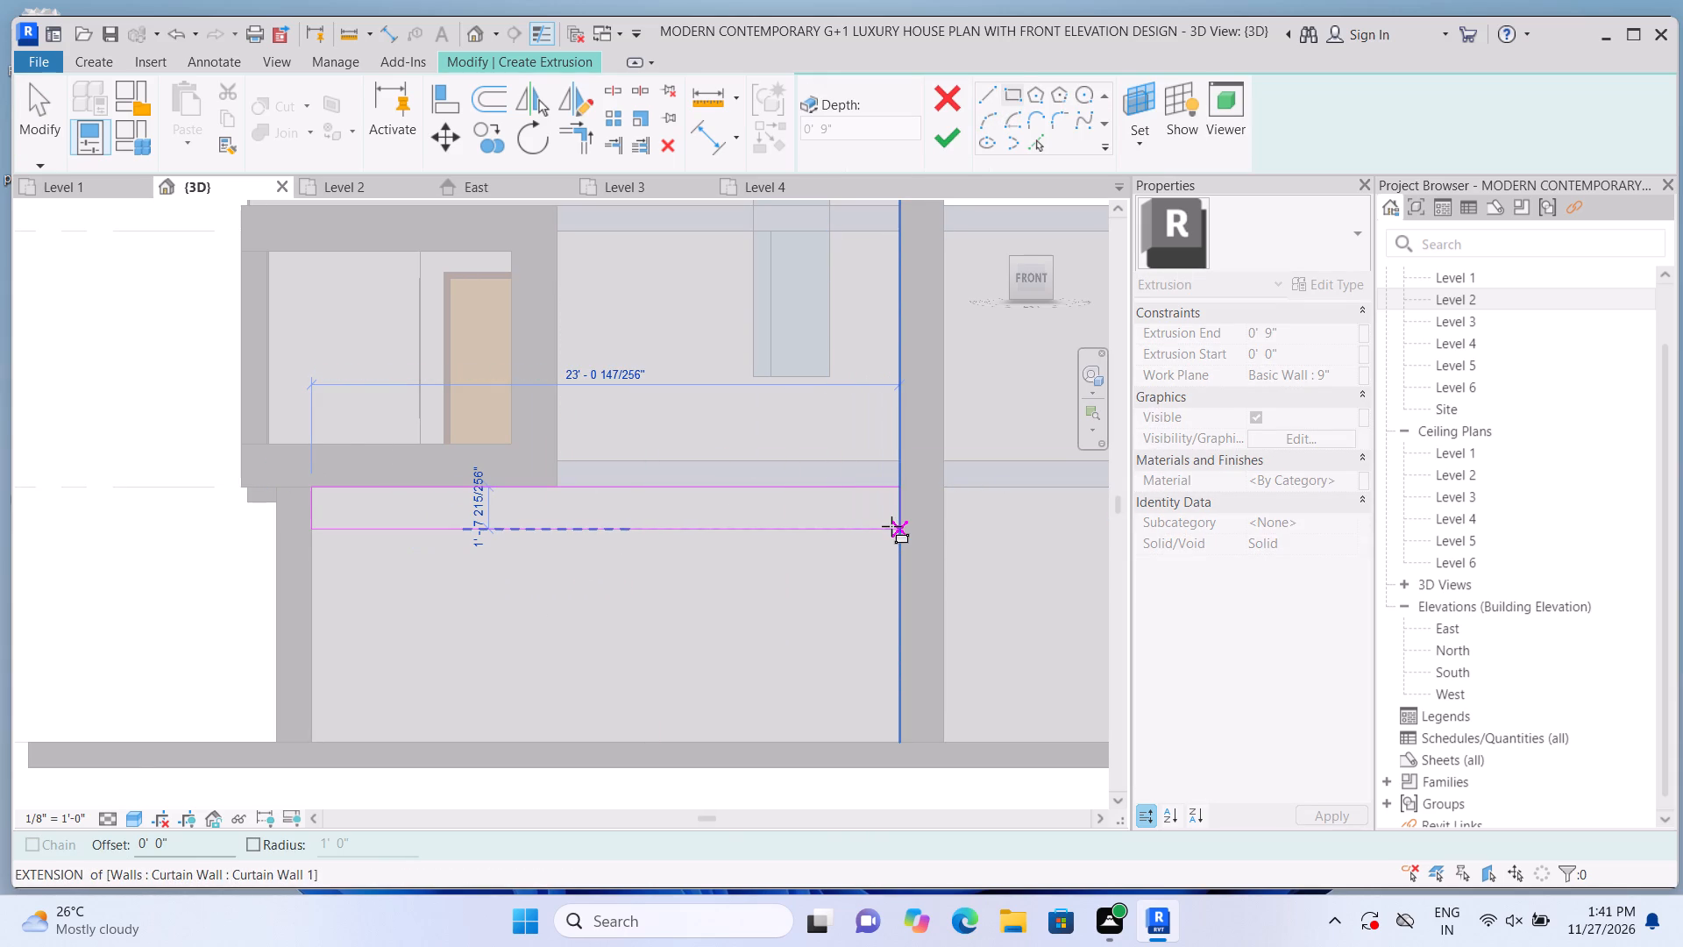
scroll(891, 526, "down", 2)
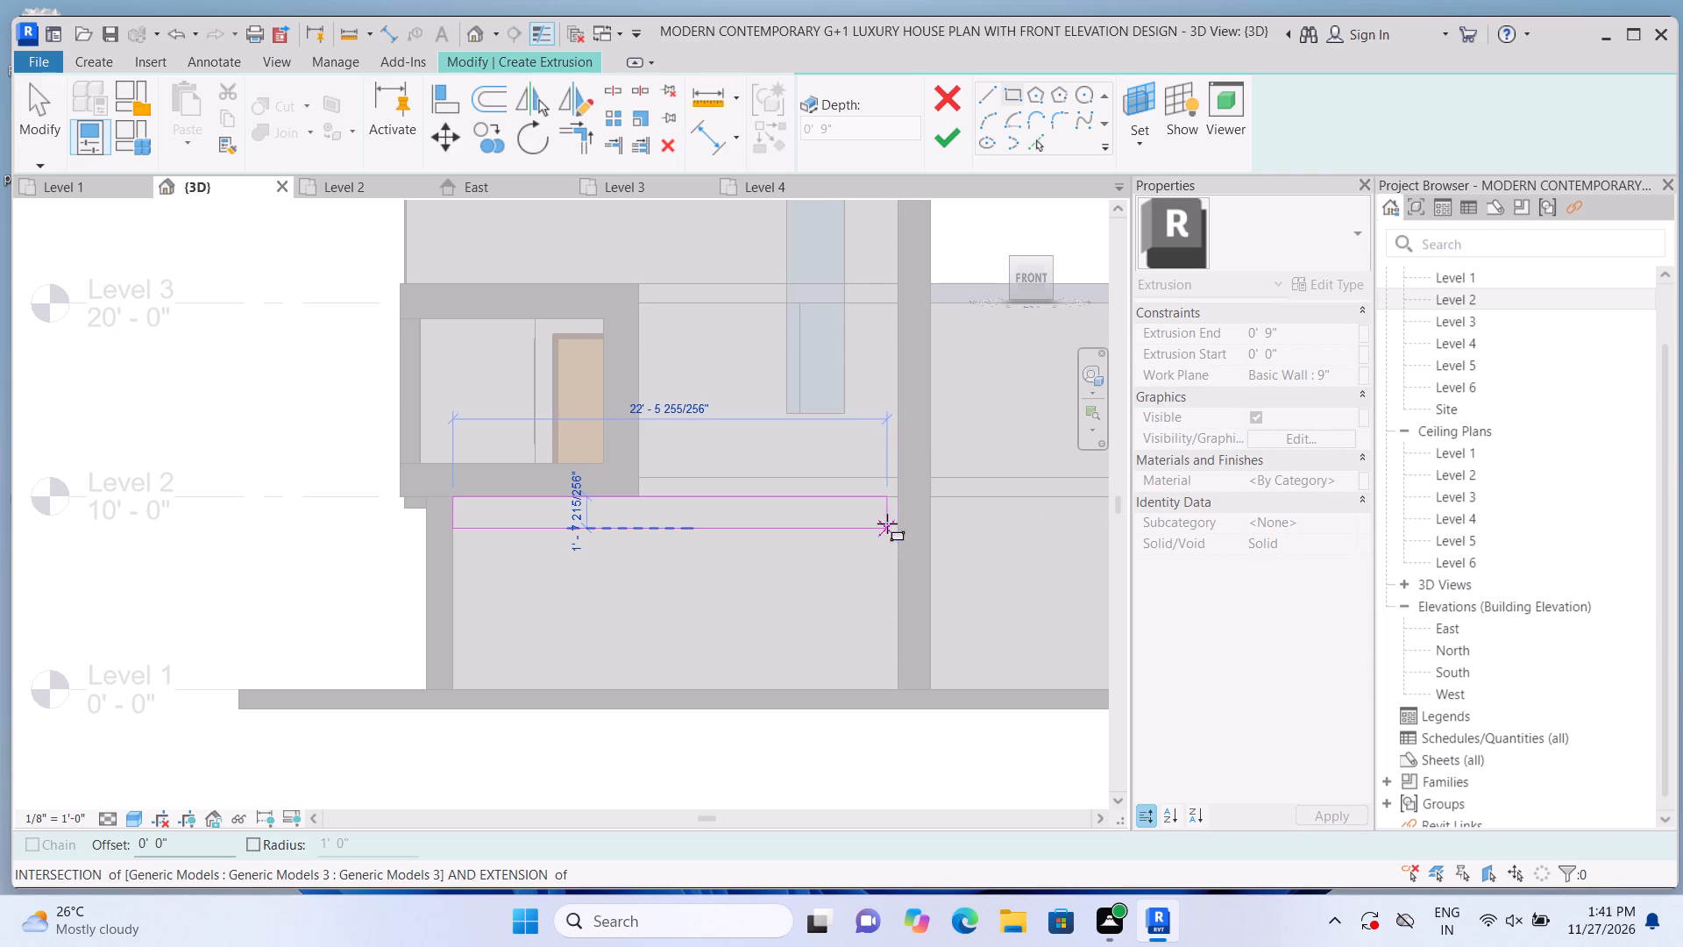
double_click(899, 515)
scroll(827, 604, "down", 4)
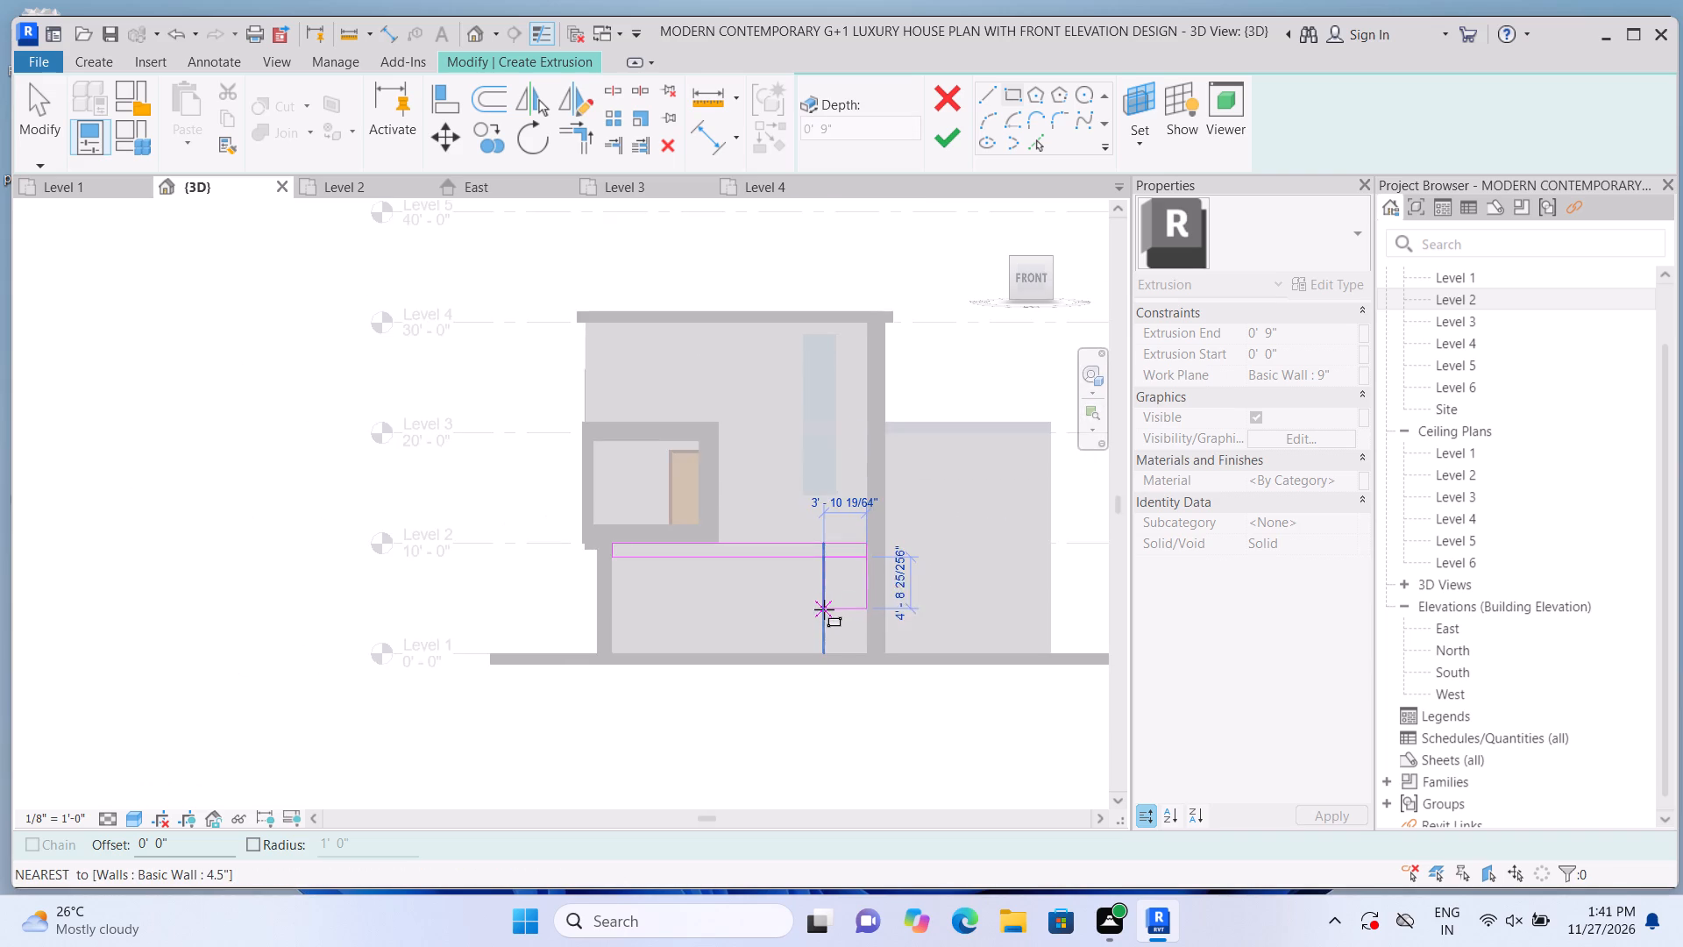
scroll(824, 609, "up", 3)
double_click(945, 139)
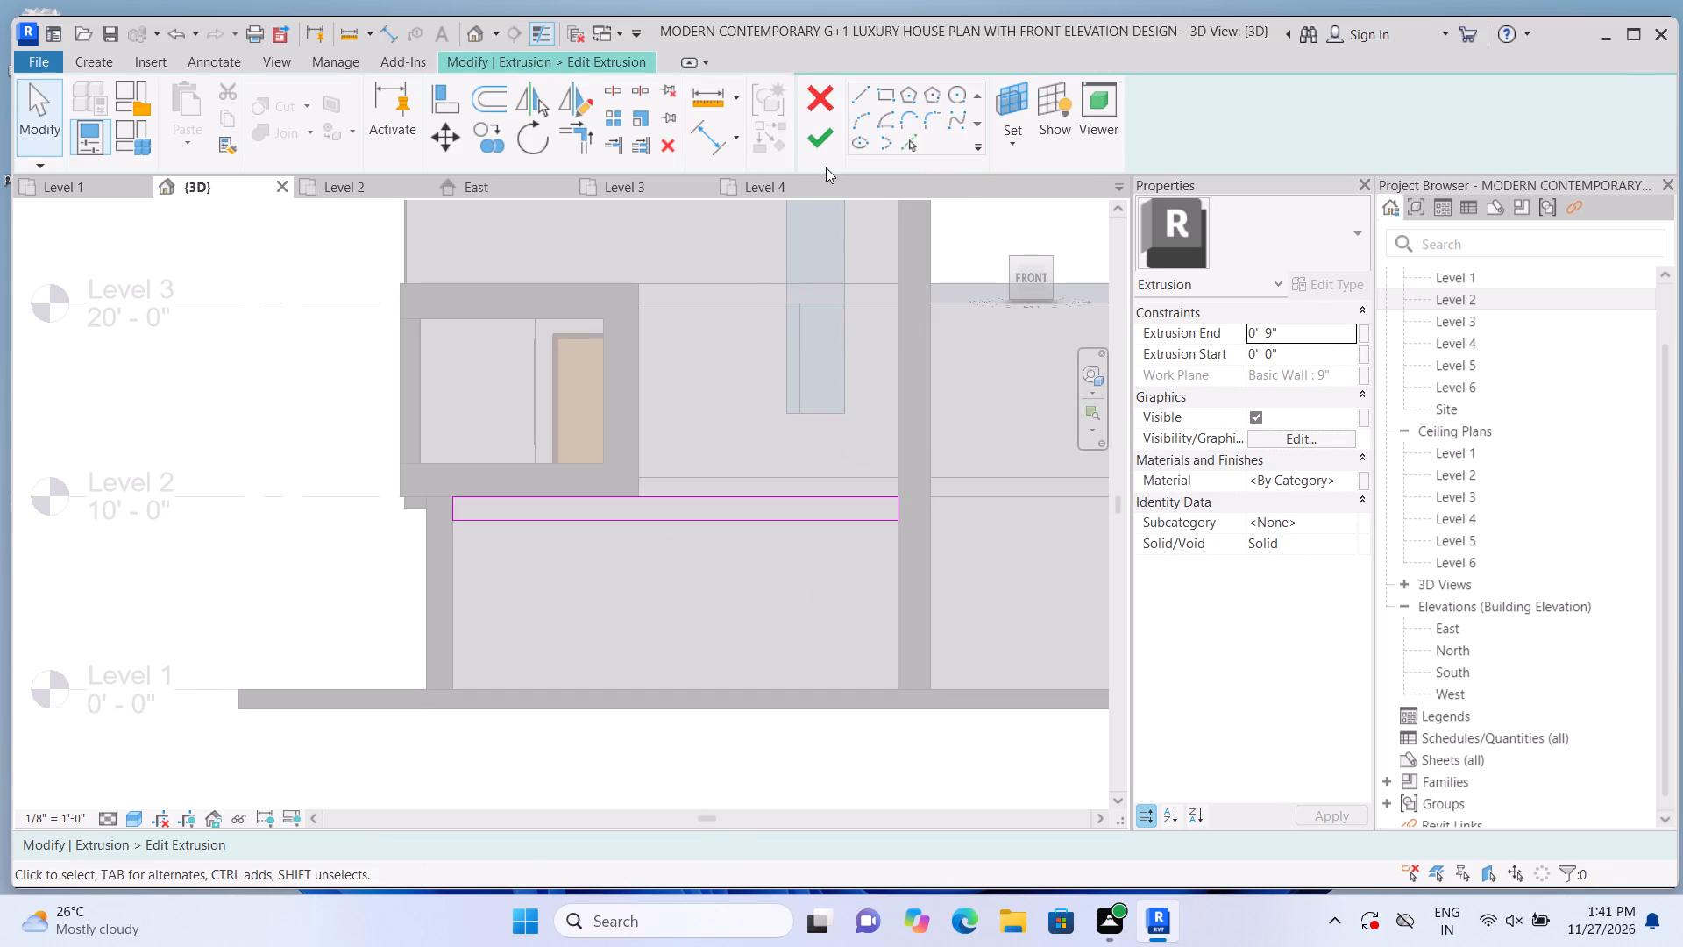
left_click(819, 145)
Join the vertical pier's geometry with the horizontal beam at the ground-floor front wall.
scroll(702, 785, "down", 1)
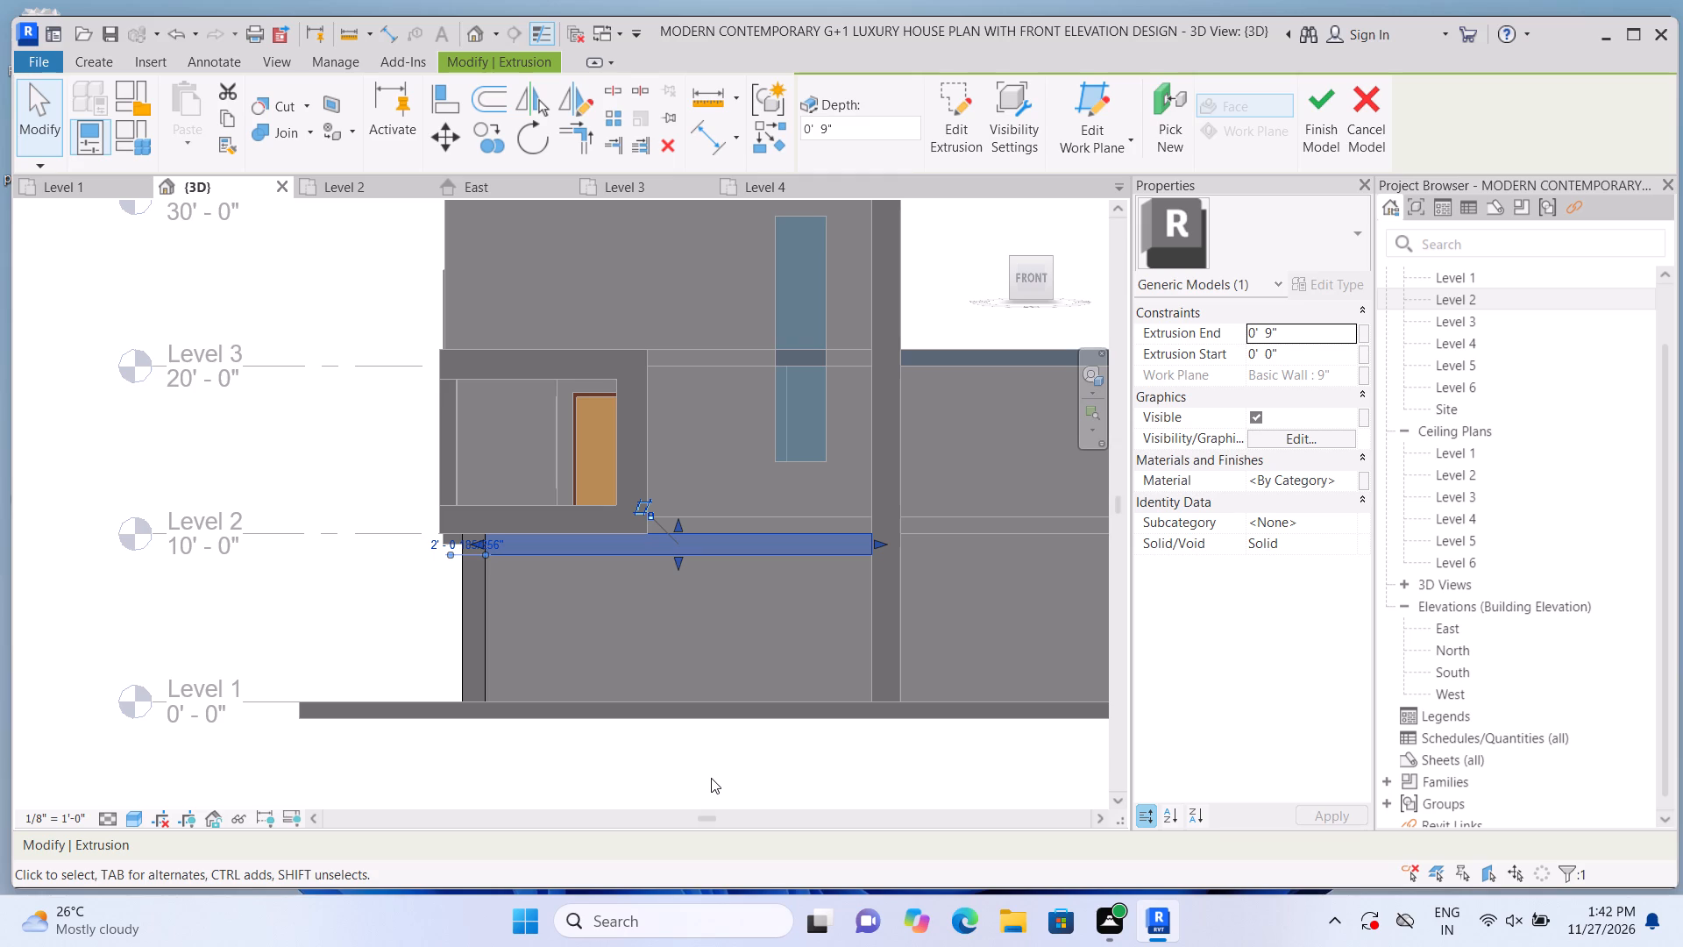
left_click(309, 629)
scroll(352, 595, "up", 1)
left_click(337, 631)
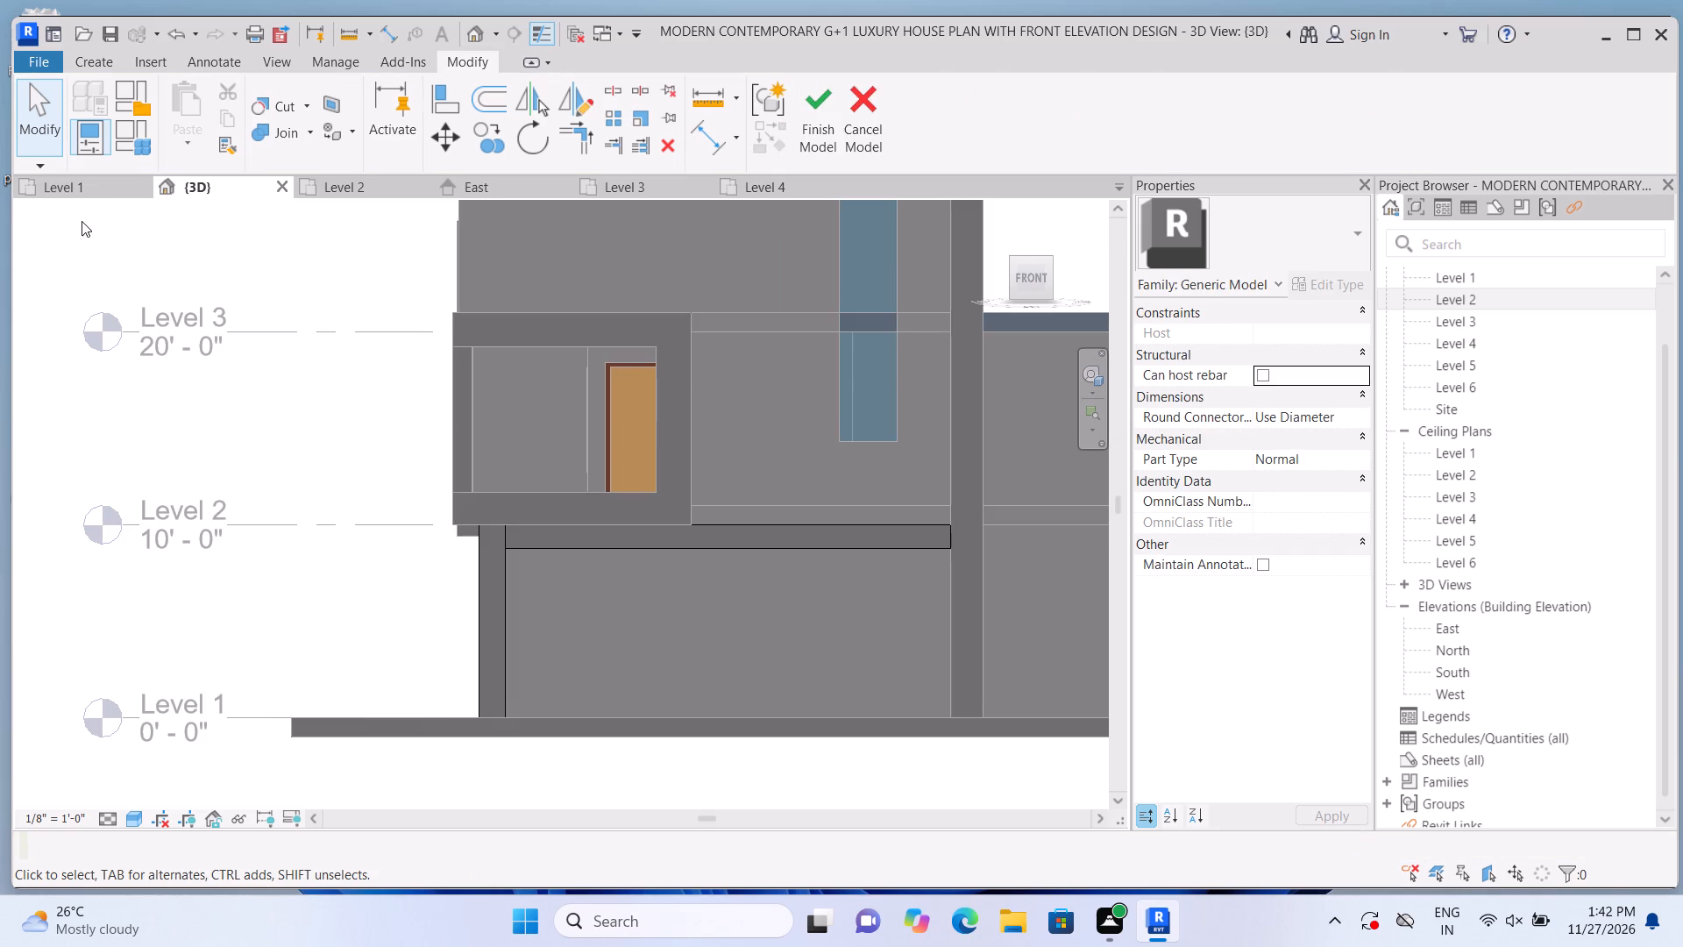
left_click(307, 138)
left_click(309, 159)
left_click(503, 641)
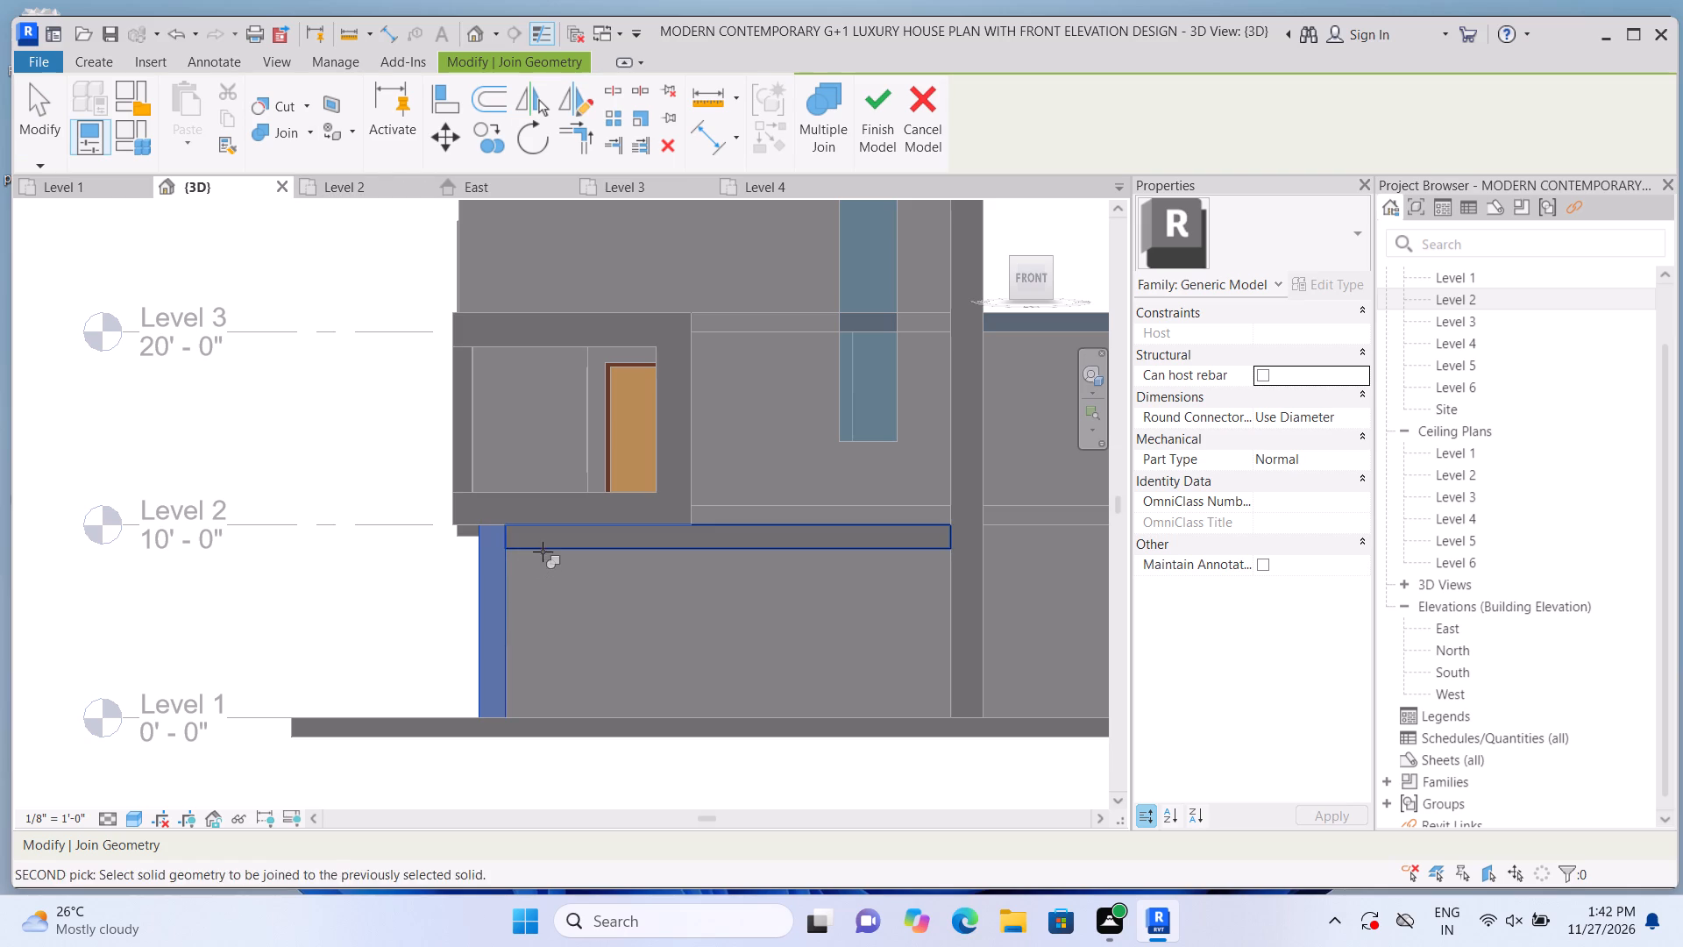
left_click(543, 552)
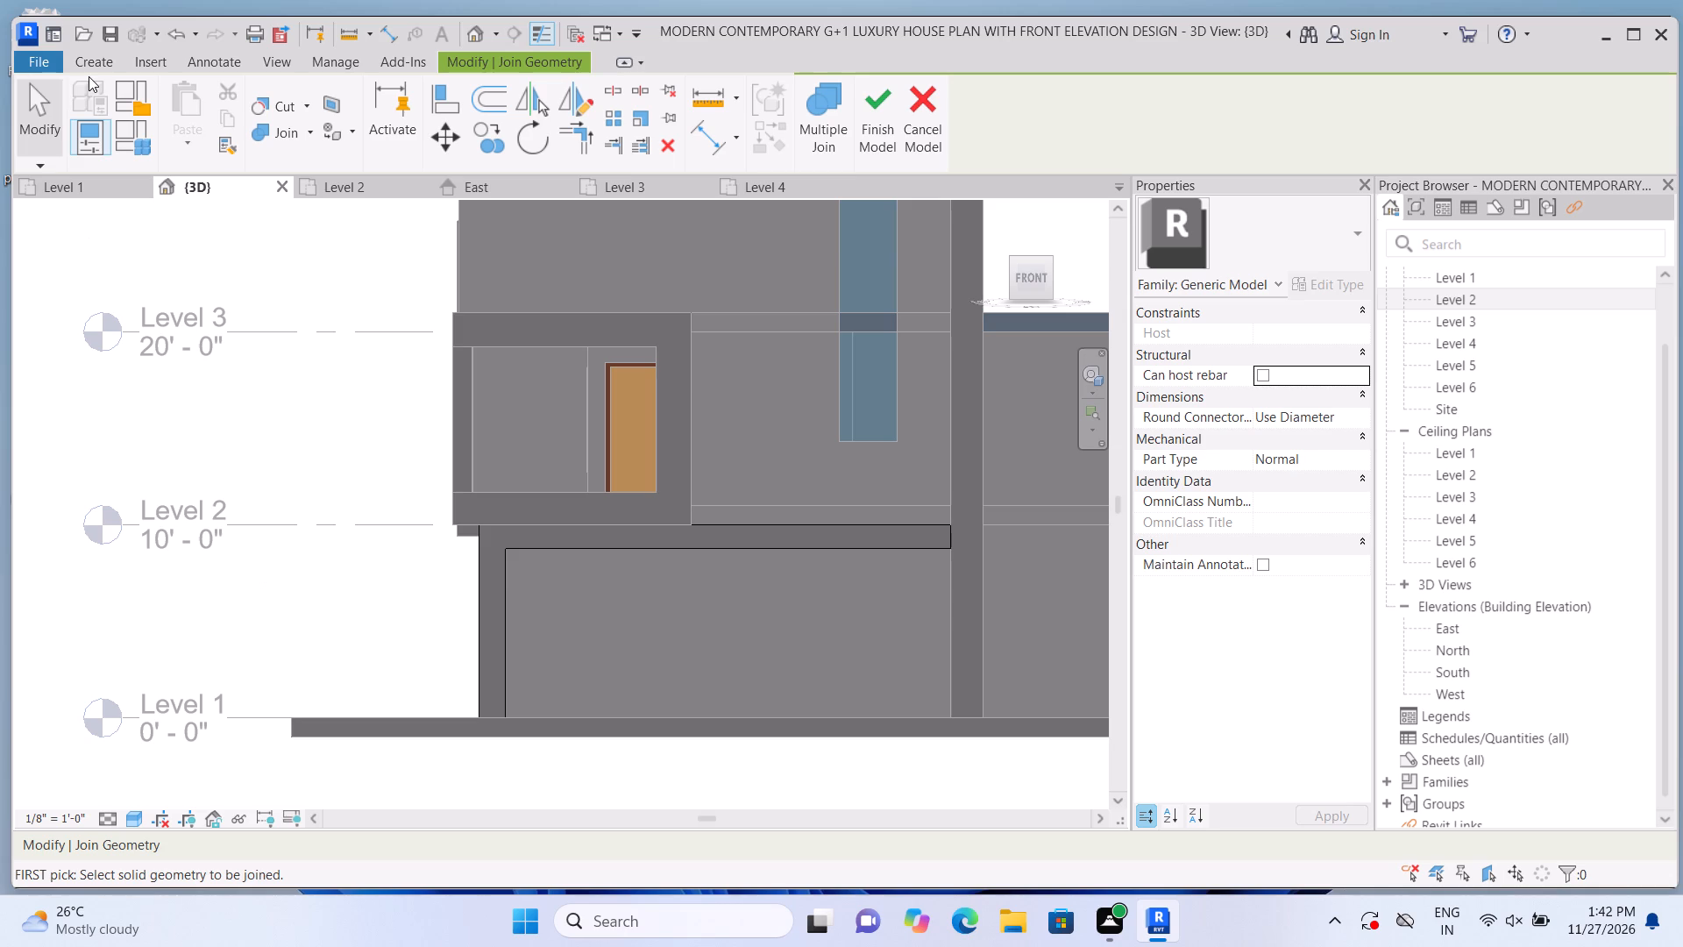
Extrude a vertical pier about 1'-5" wide and 8'-9" tall, 9" deep, on the ground-floor front wall, under the beam beside the tall column.
left_click(107, 59)
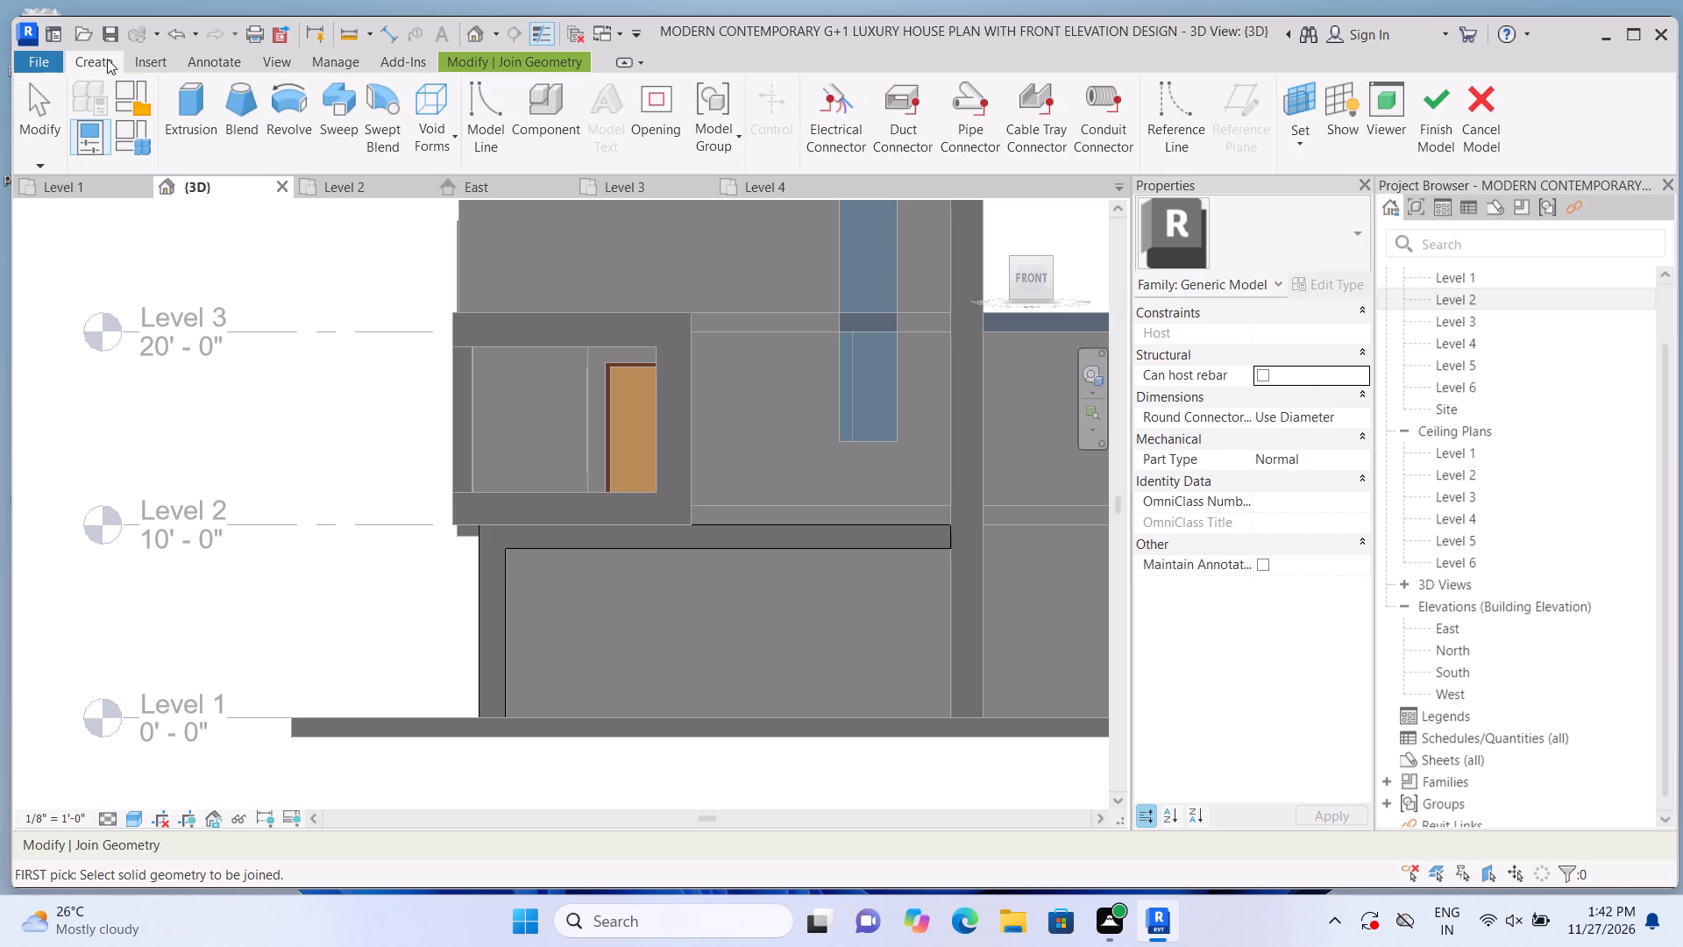
left_click(188, 110)
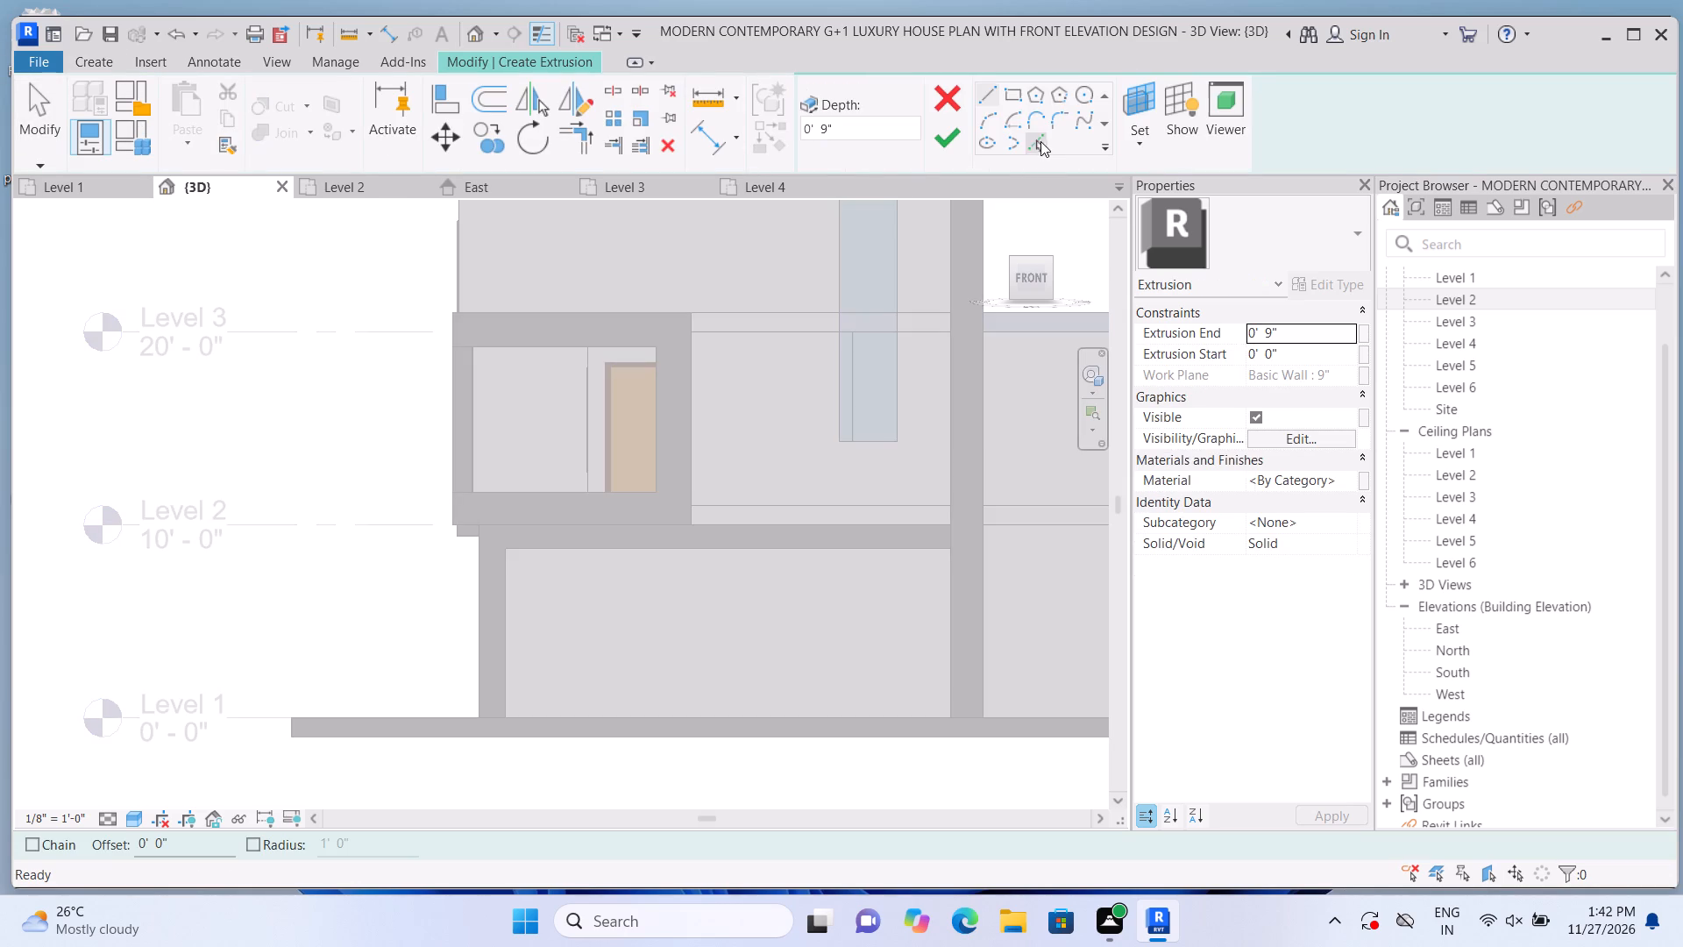
left_click(1134, 141)
left_click(1140, 226)
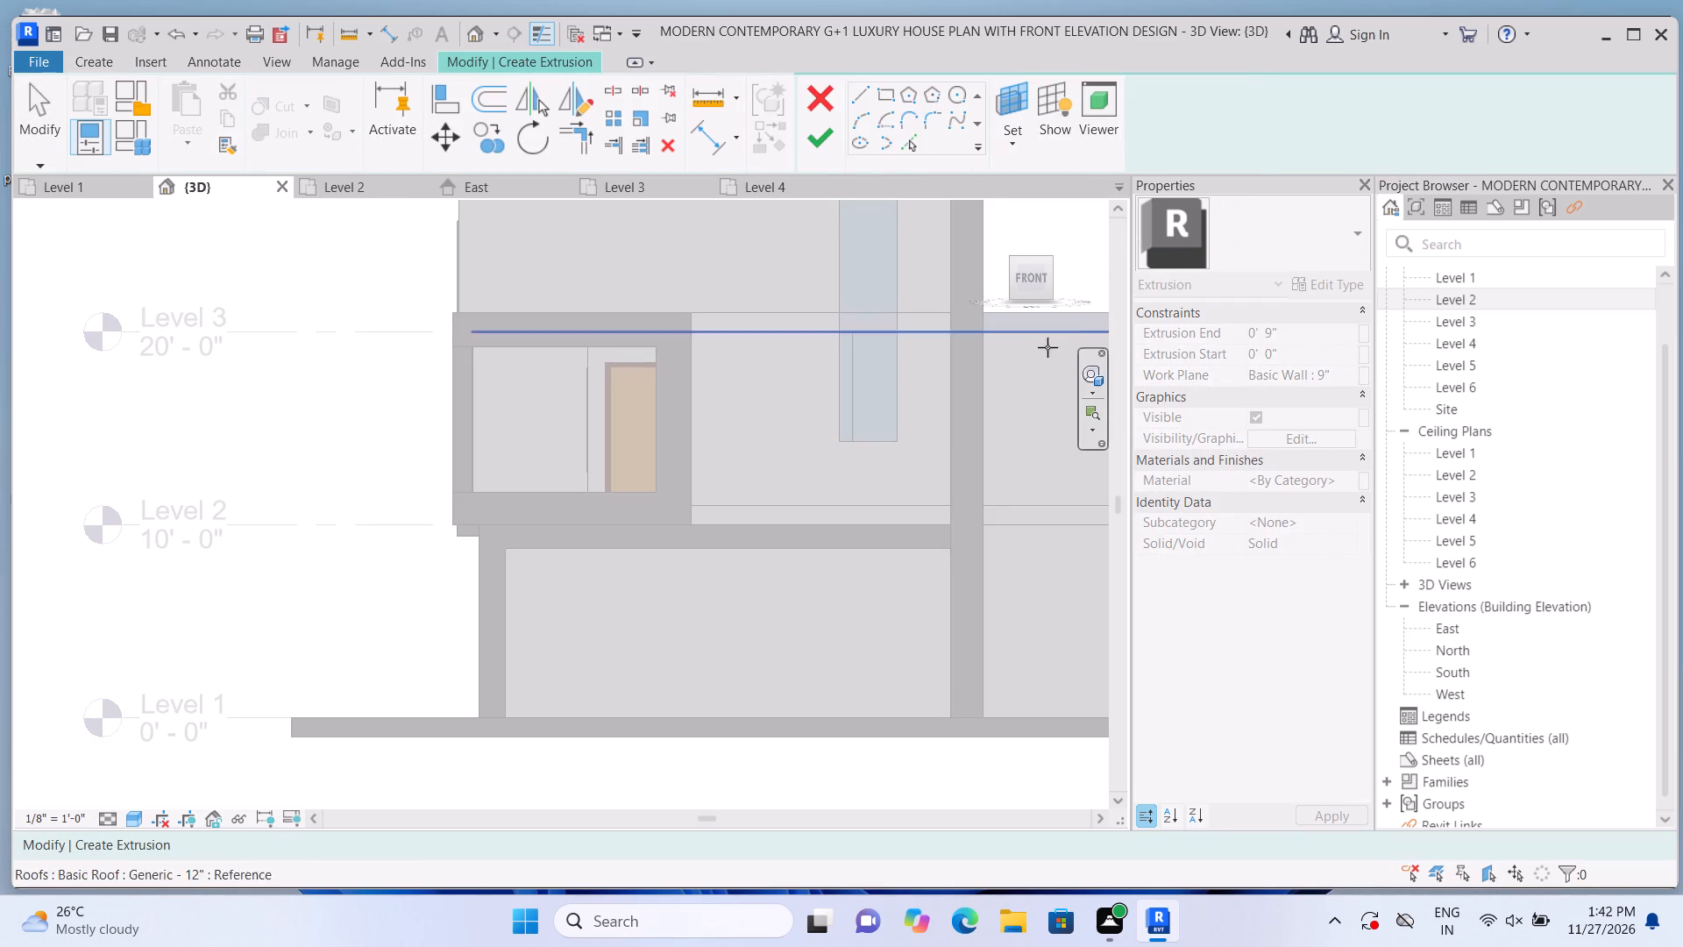
double_click(891, 630)
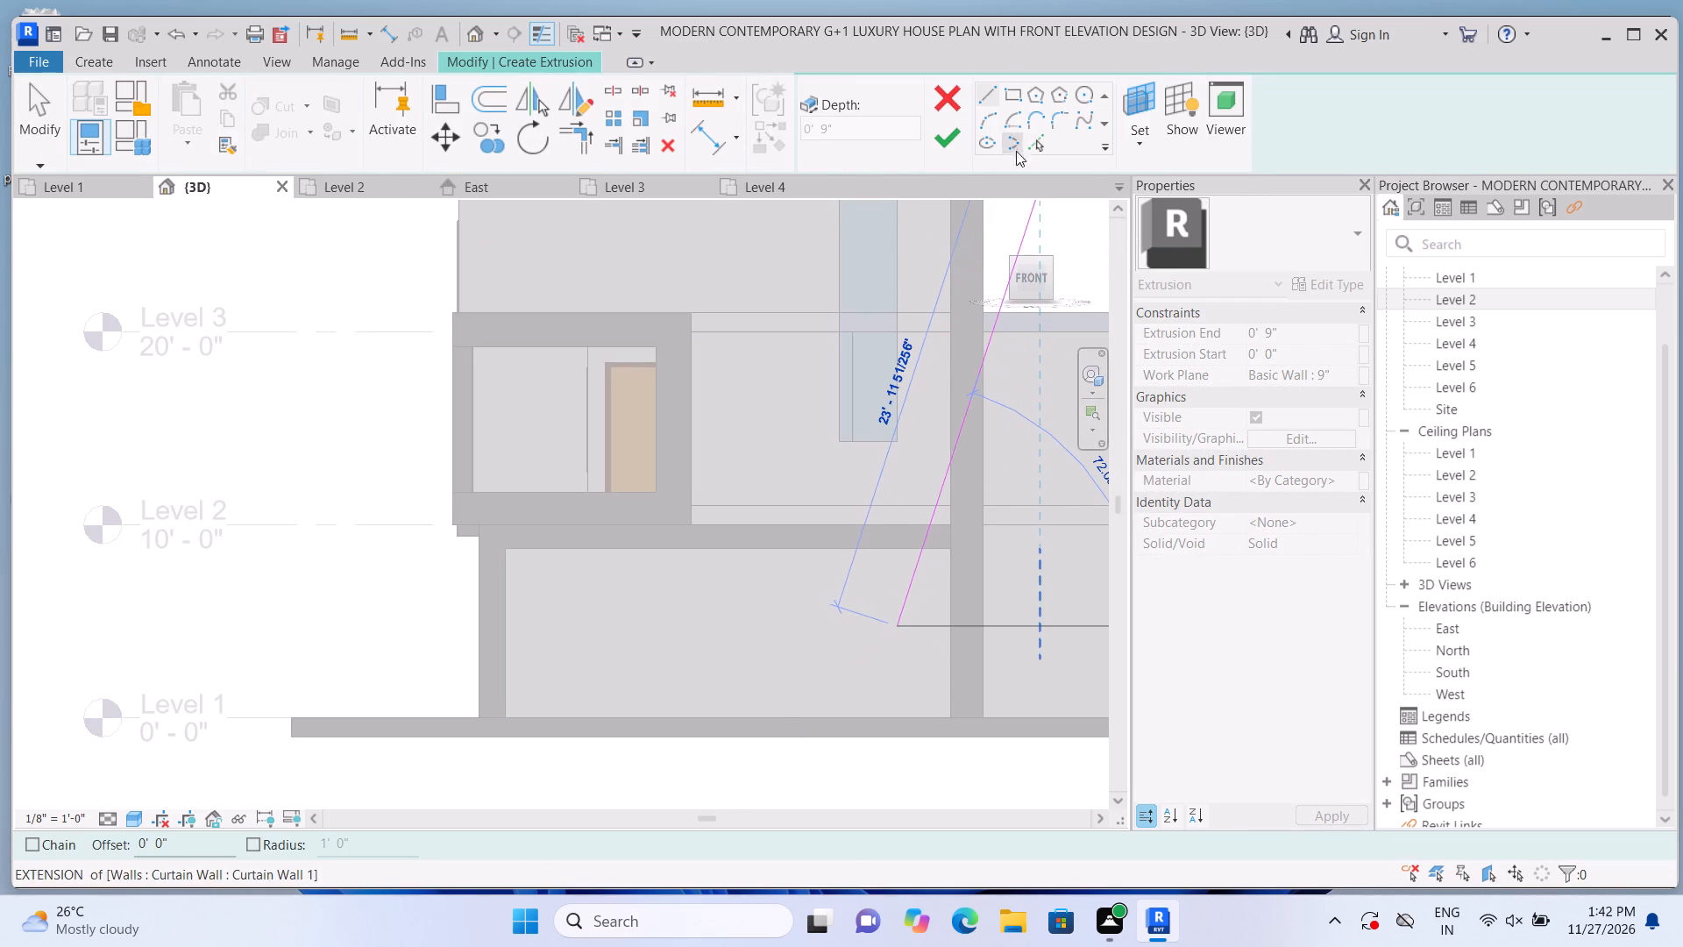
left_click(1016, 84)
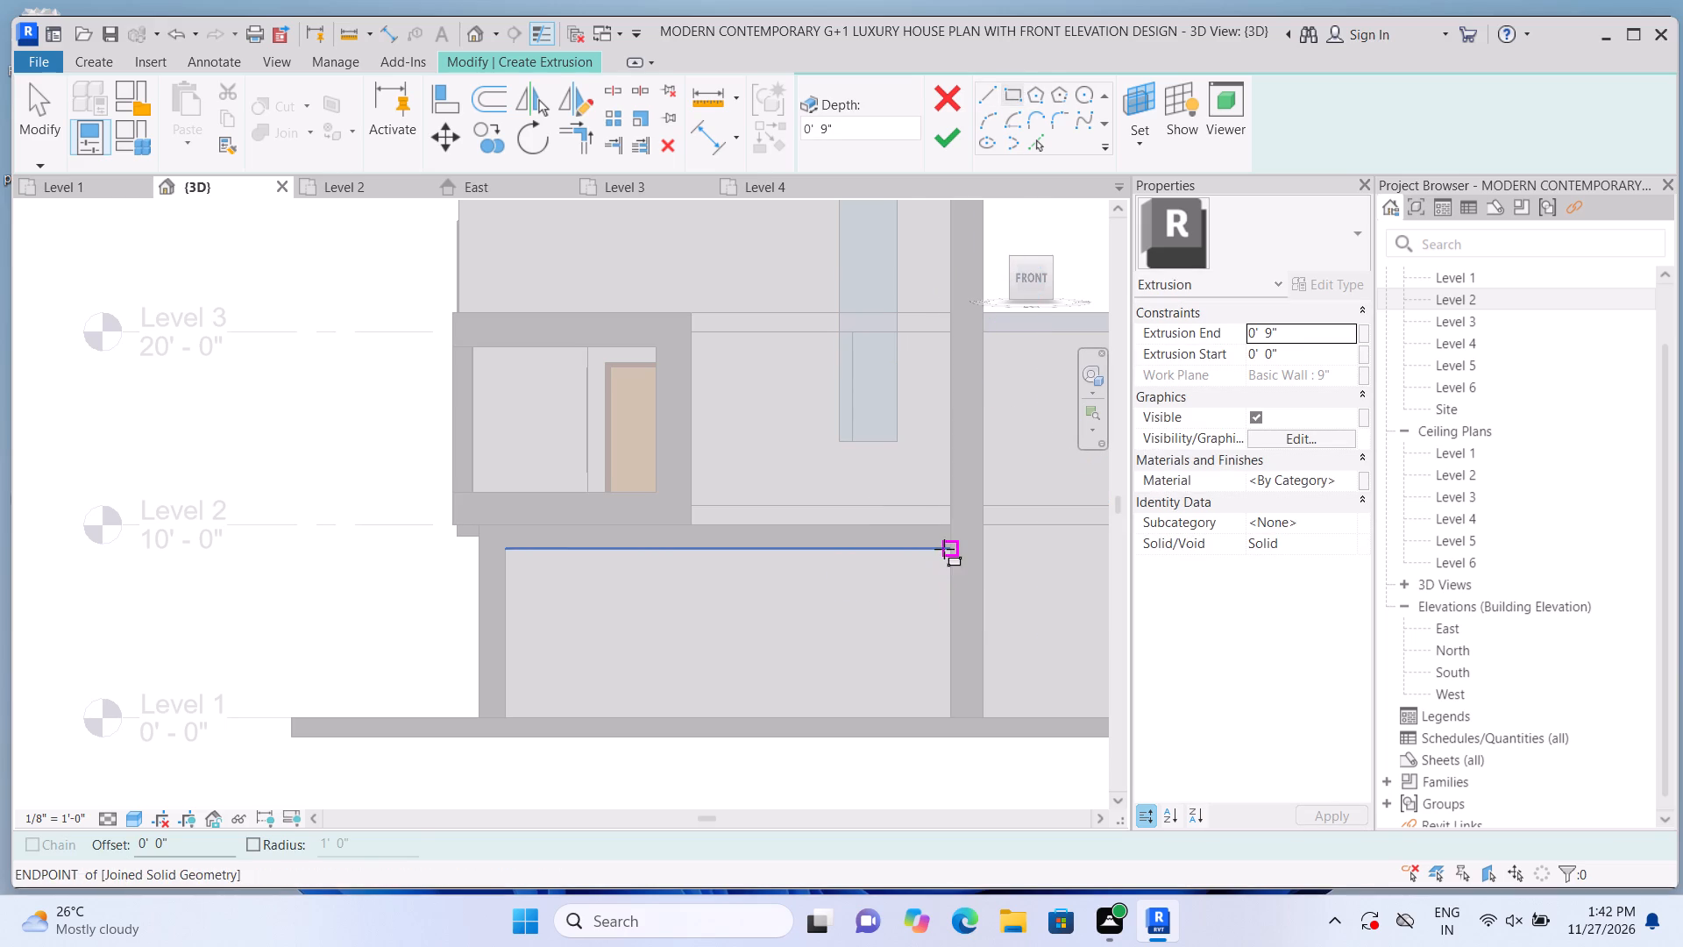
double_click(944, 549)
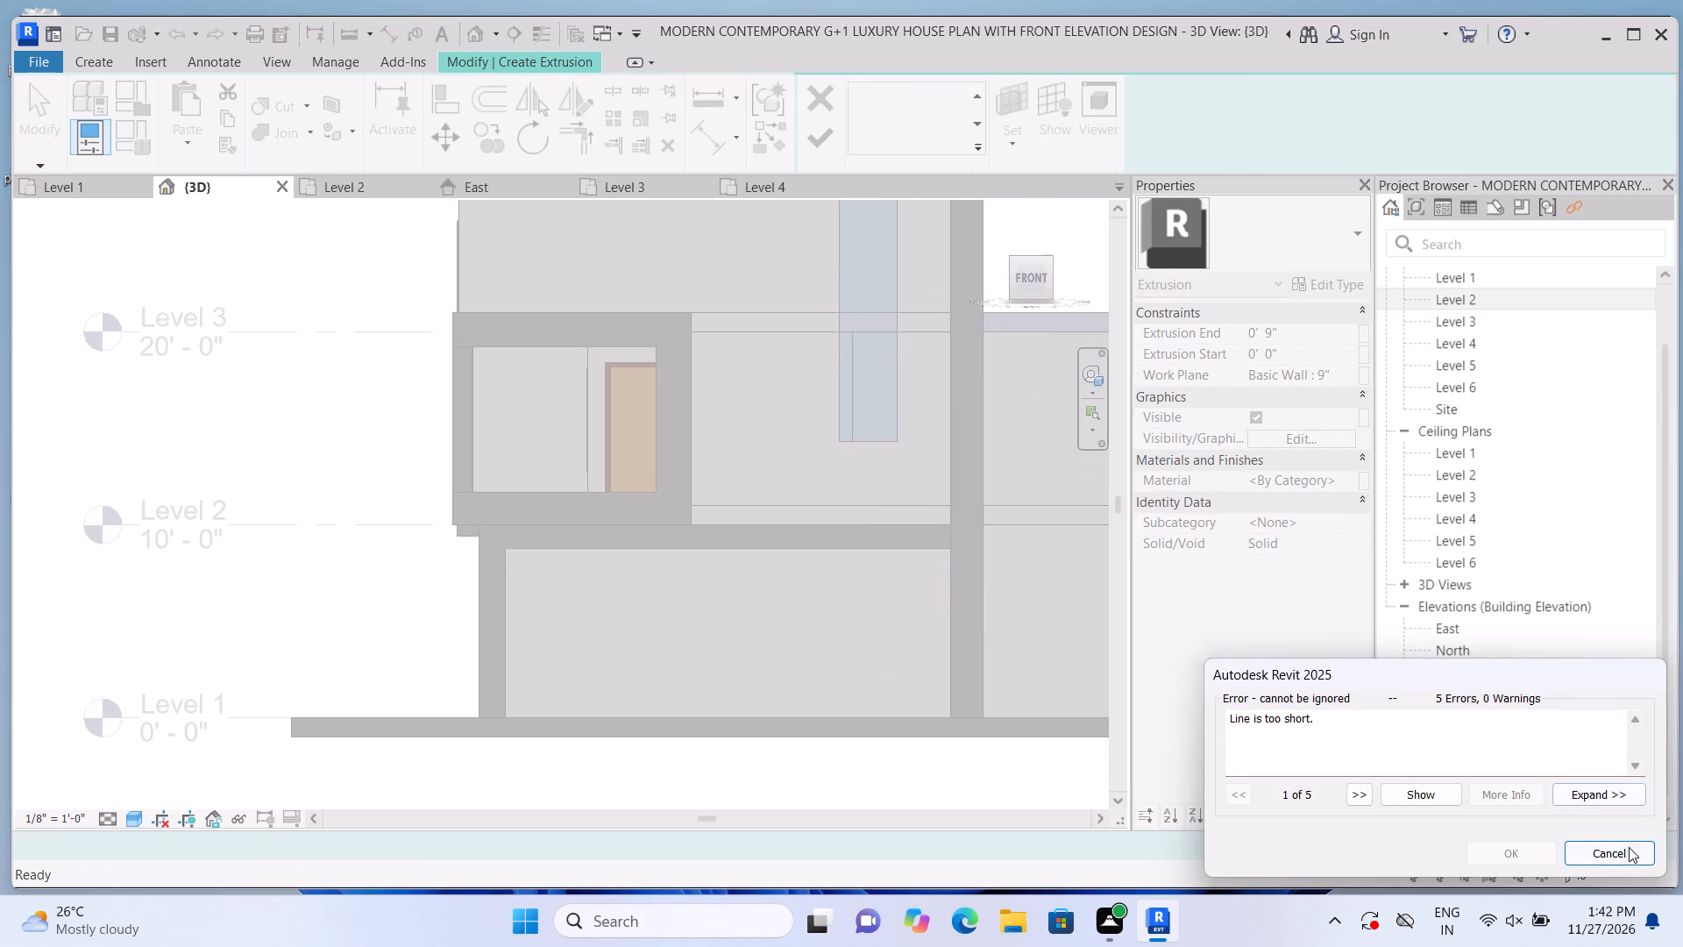
double_click(1626, 847)
left_click(881, 89)
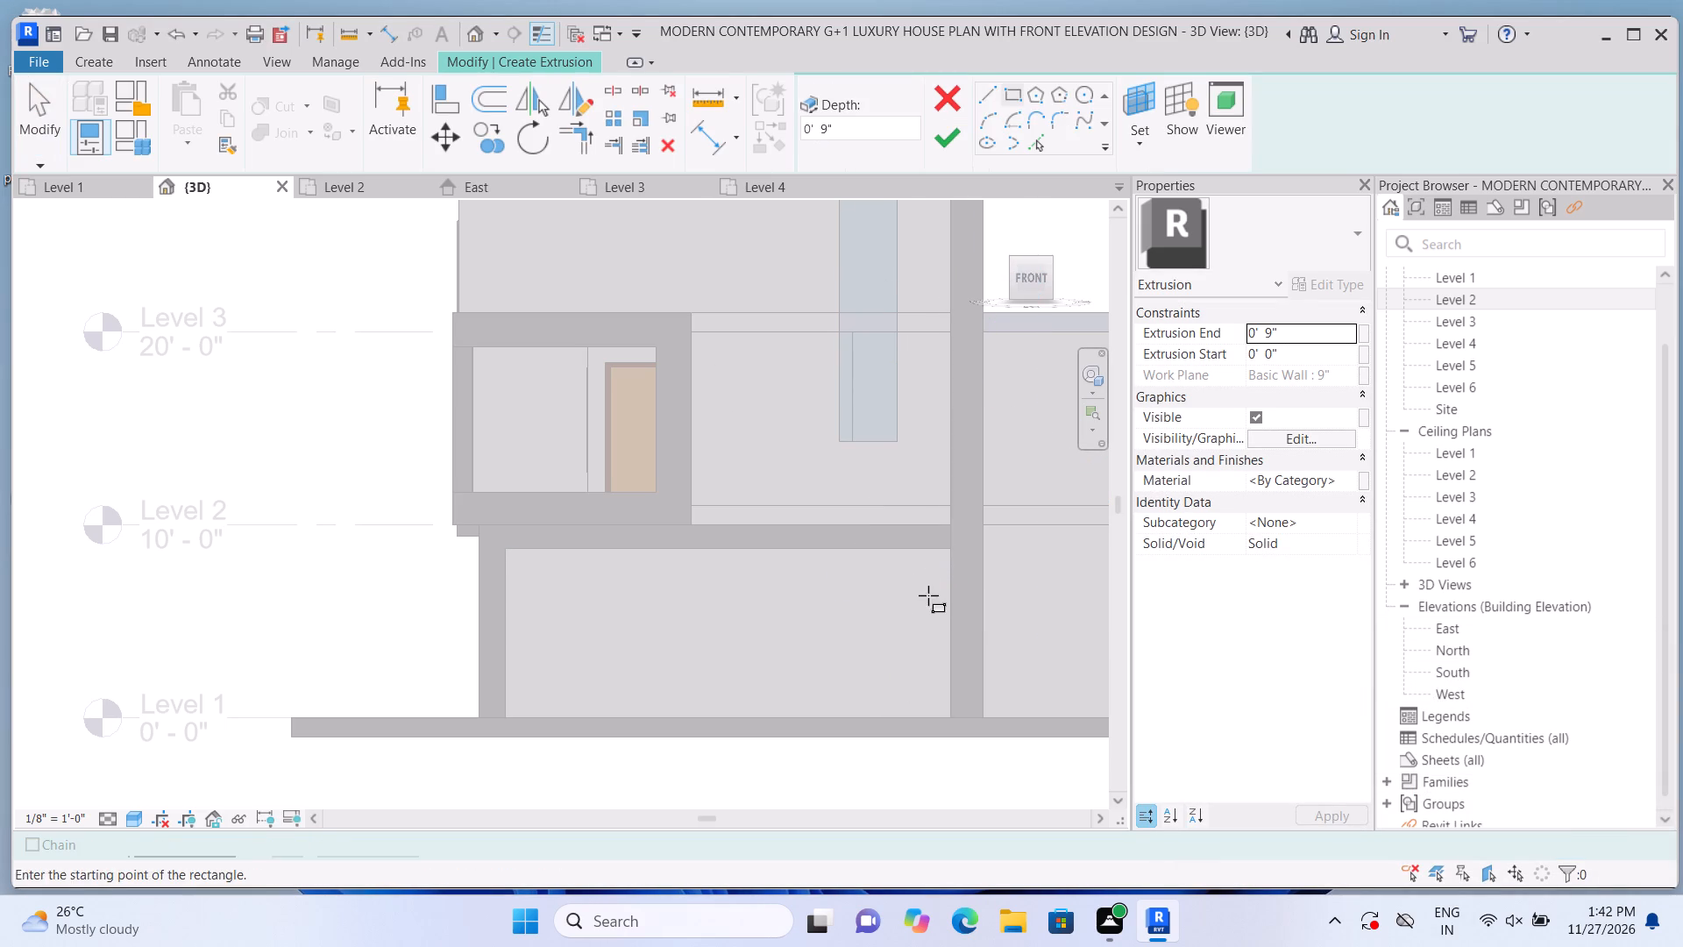
scroll(942, 568, "up", 3)
left_click(958, 534)
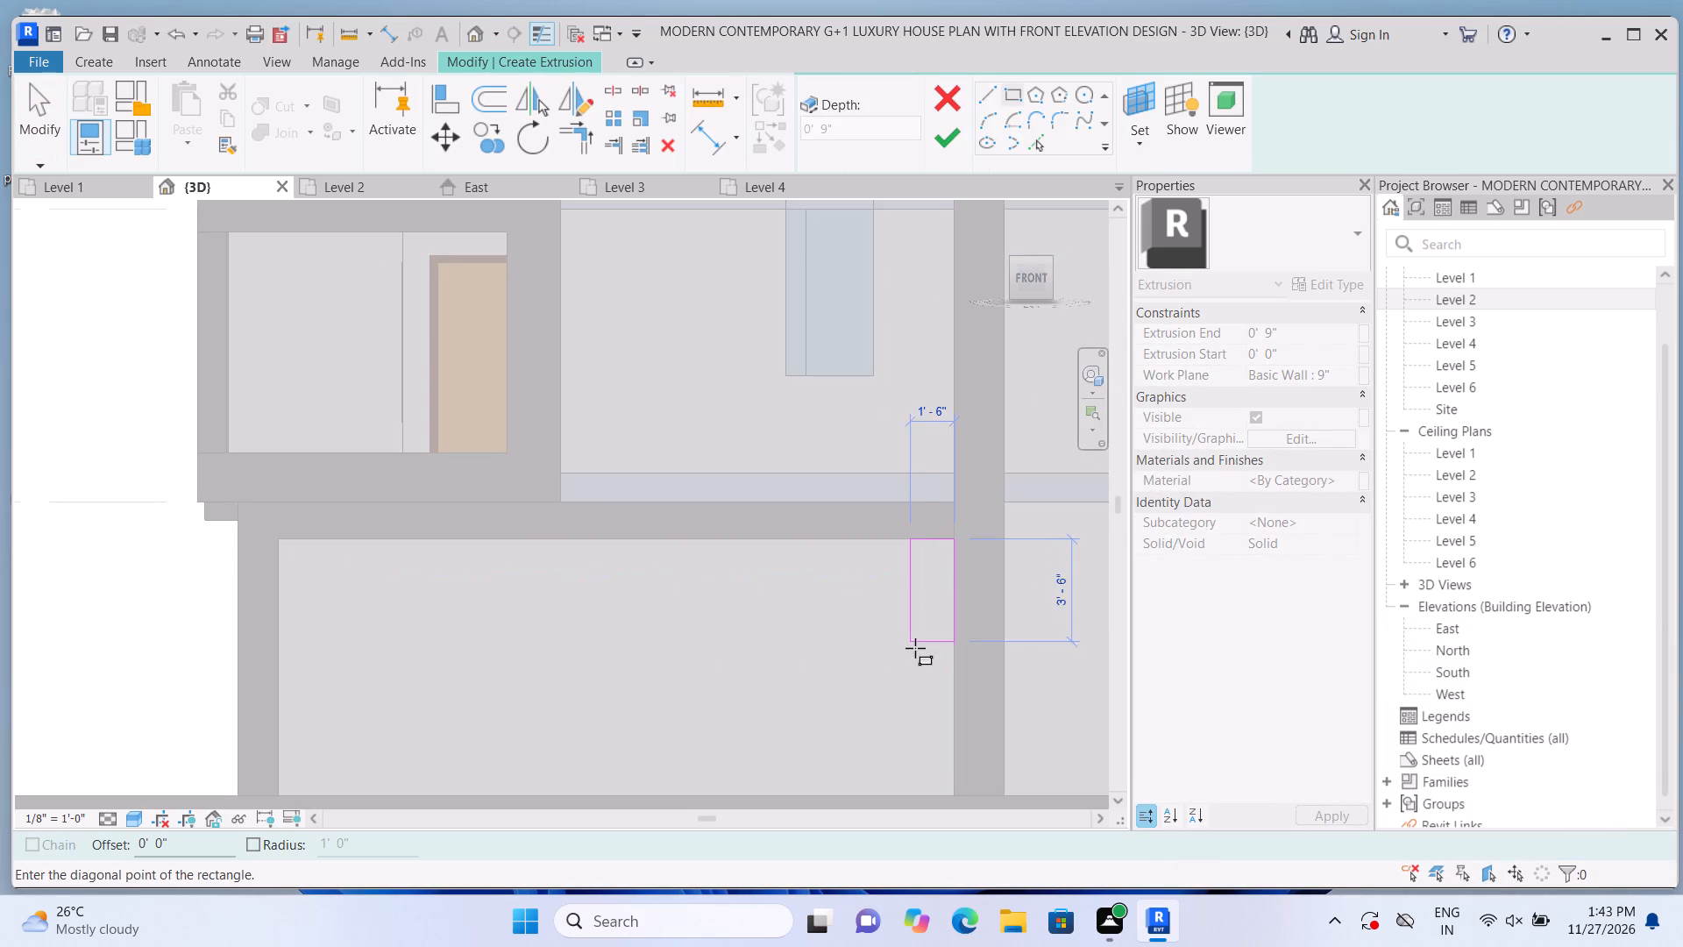
scroll(915, 650, "down", 2)
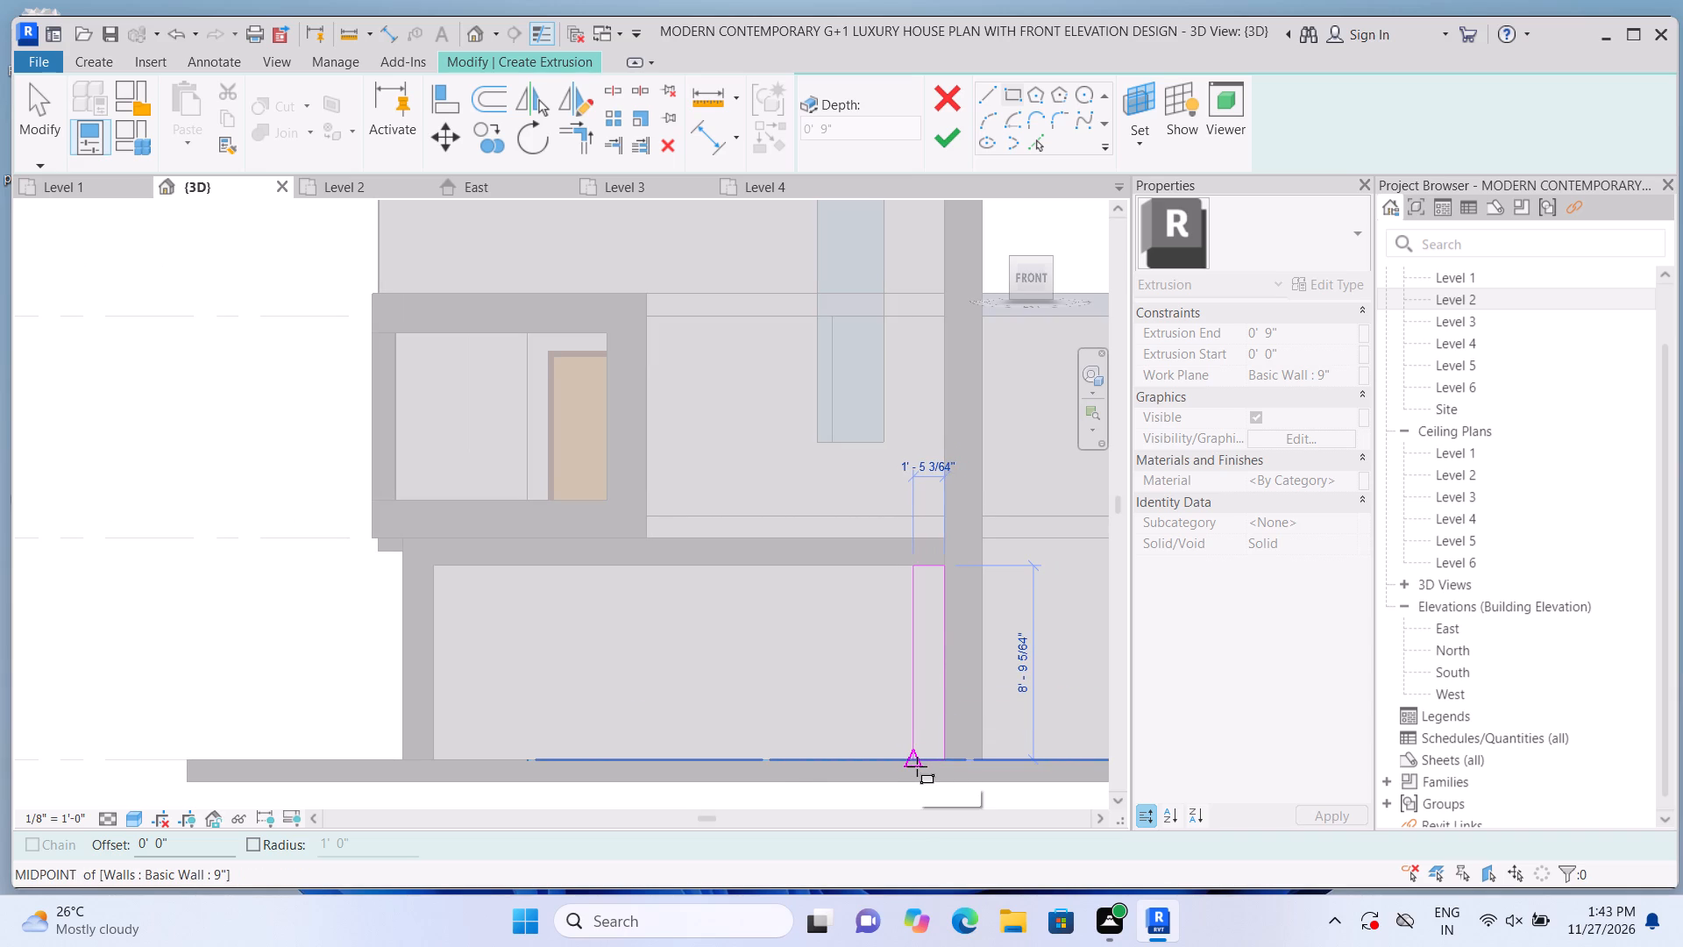
left_click(917, 766)
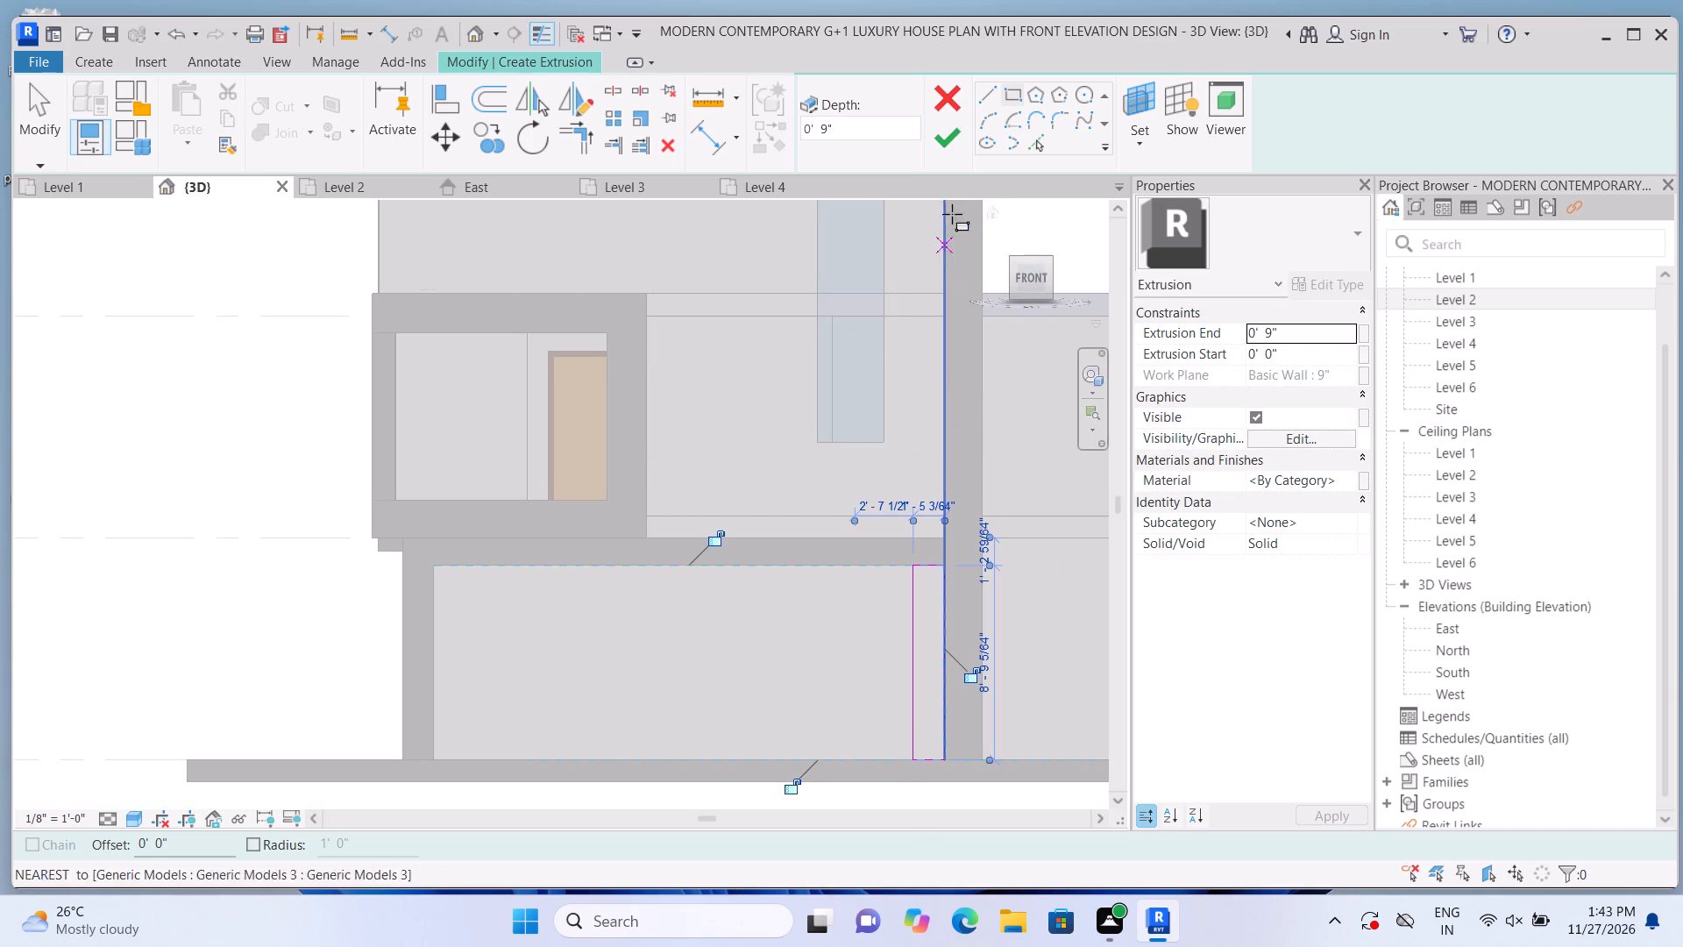
double_click(936, 136)
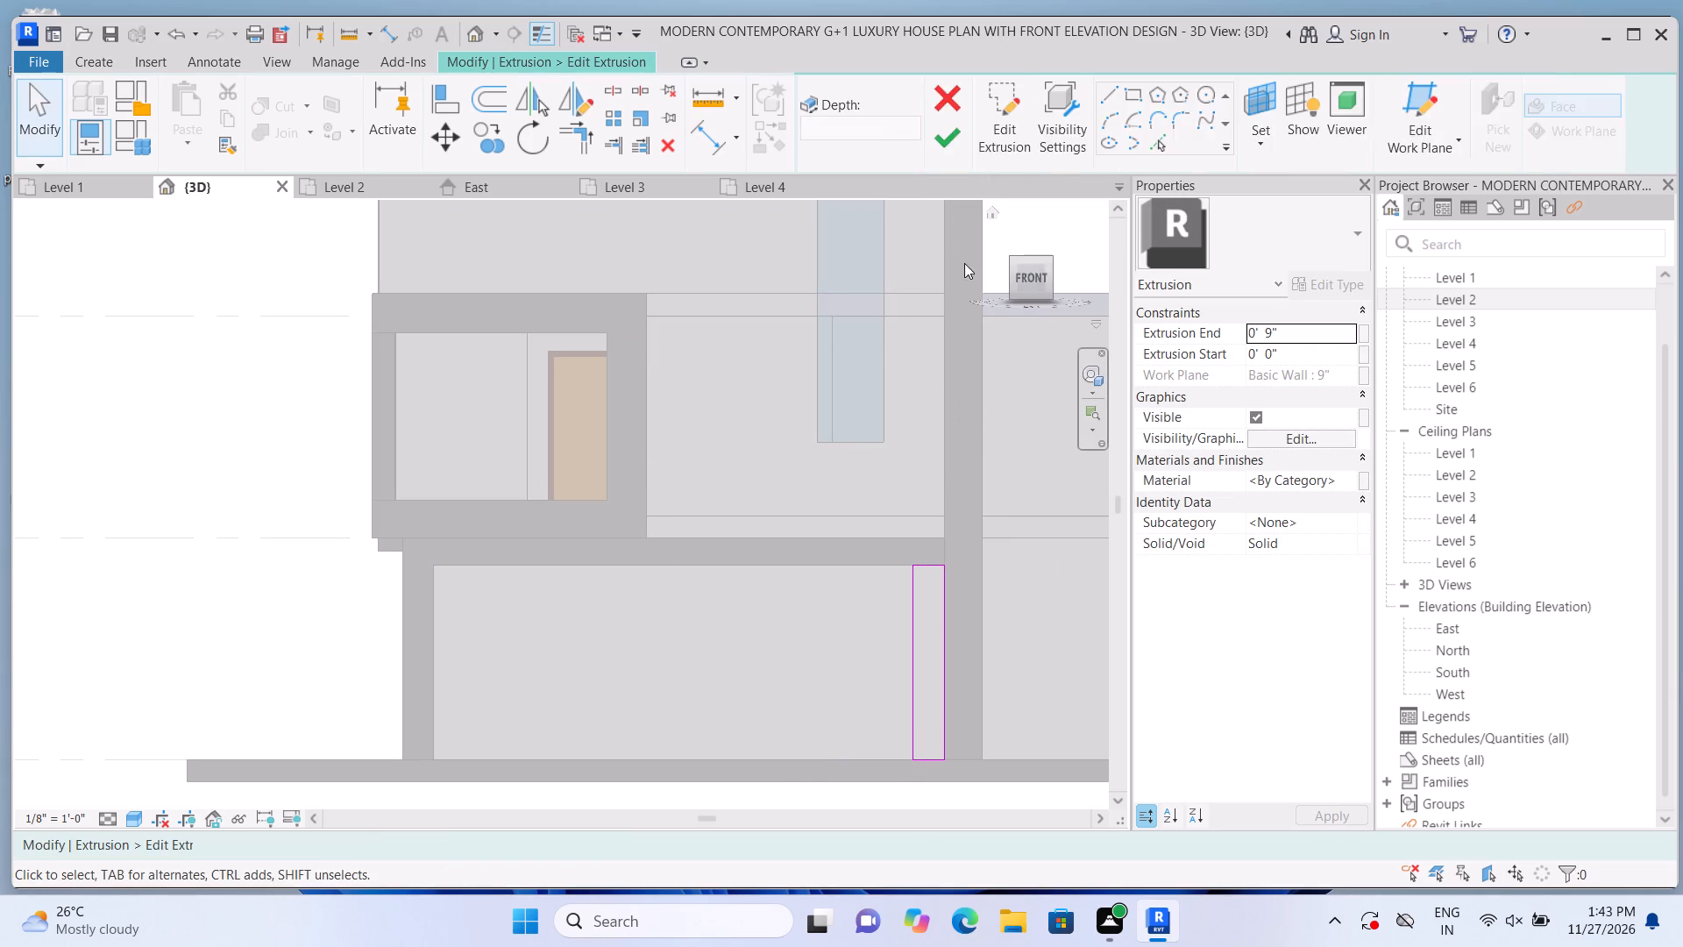
left_click(831, 146)
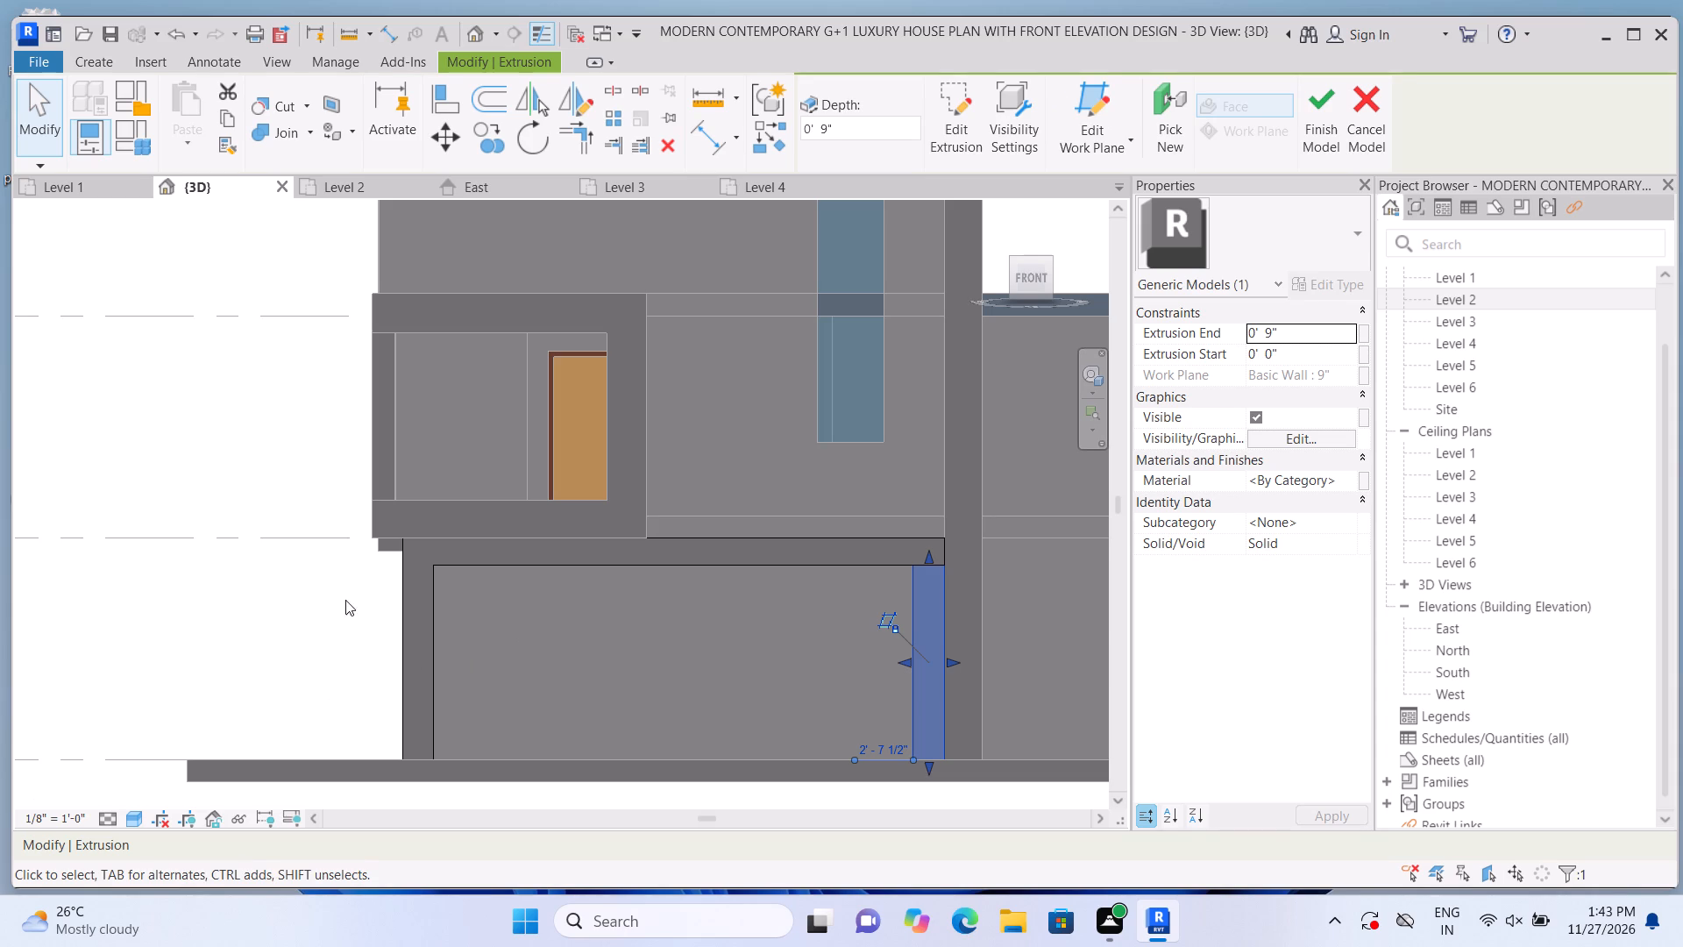
left_click(281, 427)
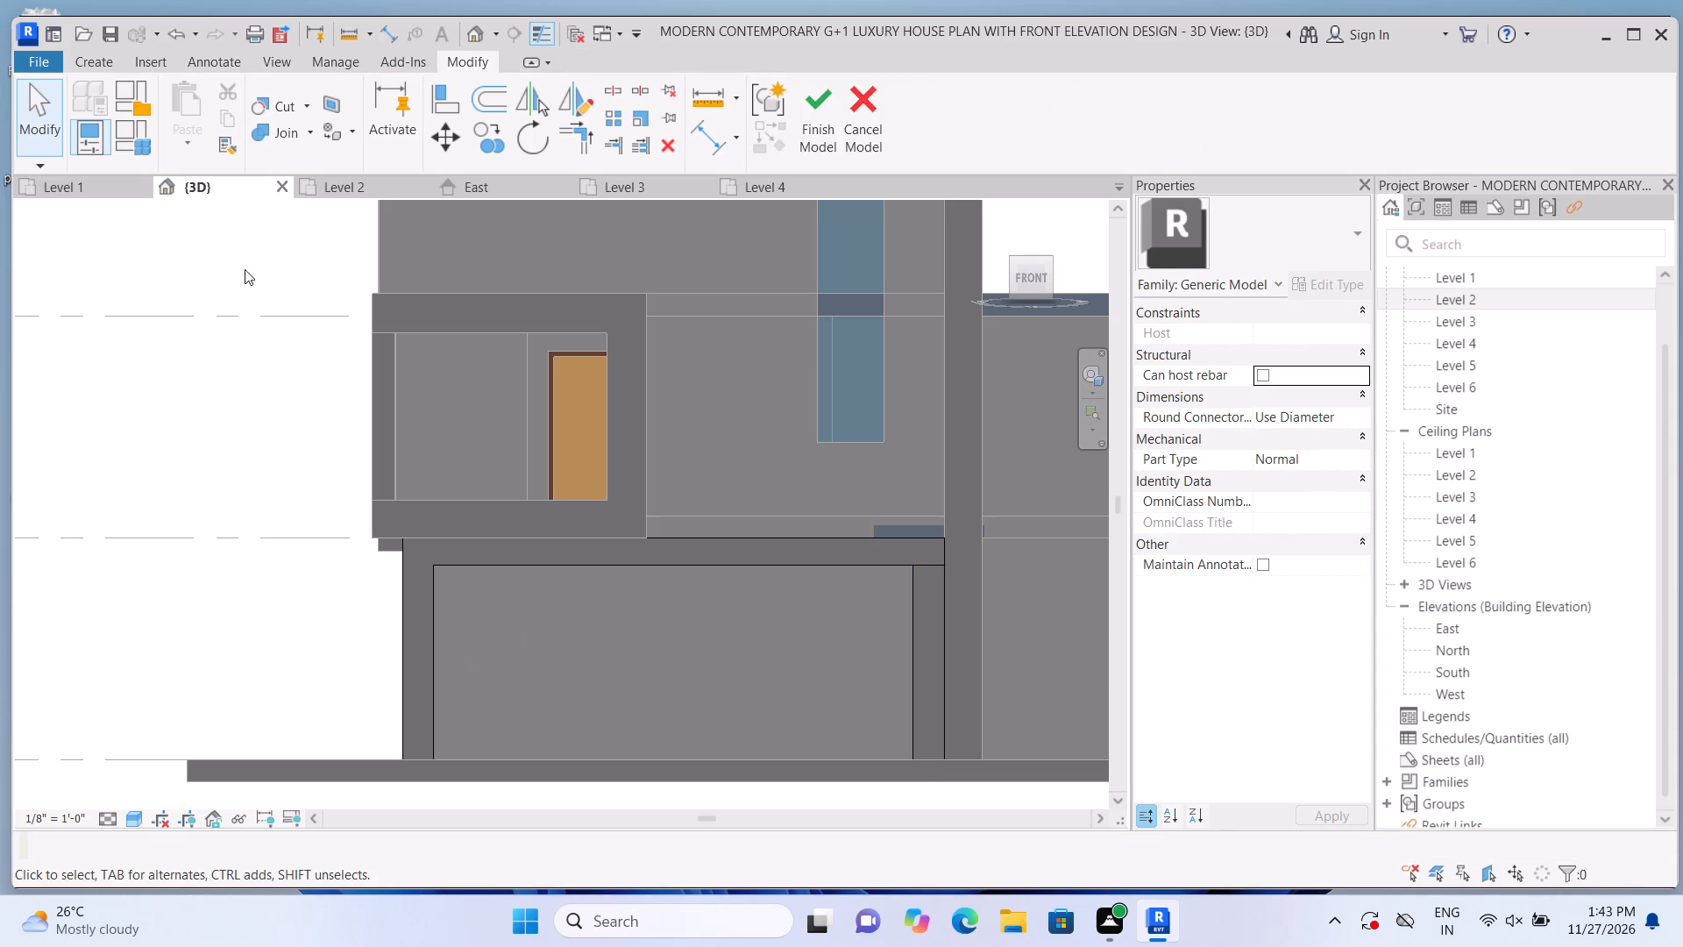
Join the new pier beside the tall column with the horizontal beam geometry.
double_click(316, 140)
left_click(312, 130)
left_click(312, 163)
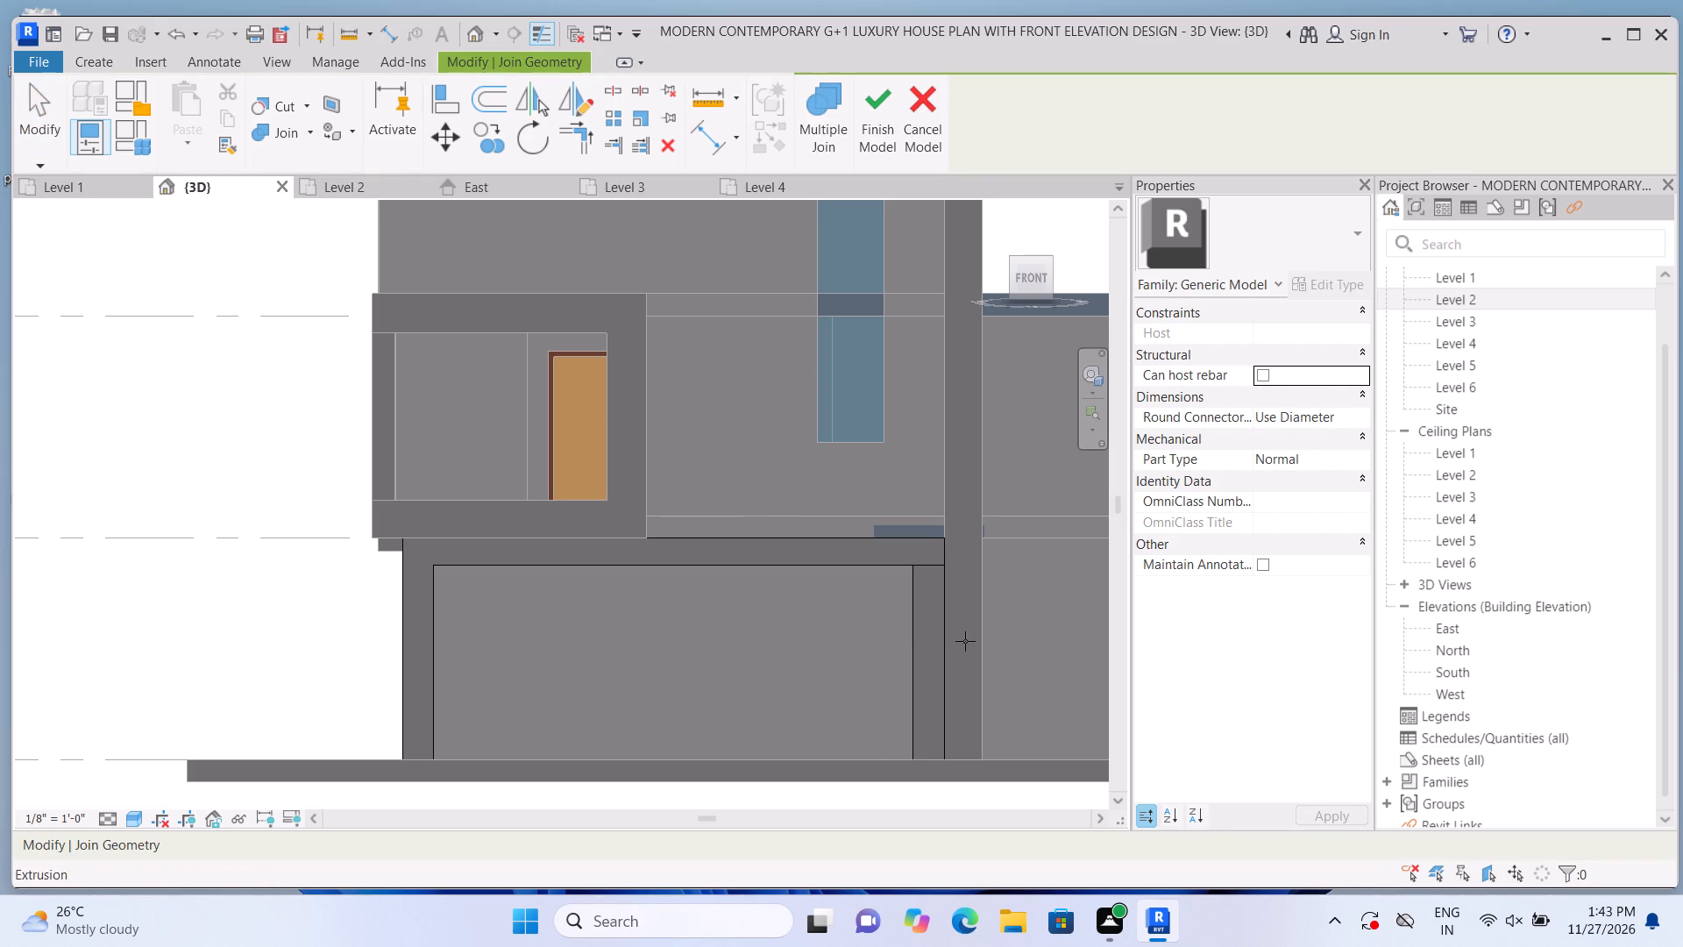
left_click(926, 646)
left_click(854, 548)
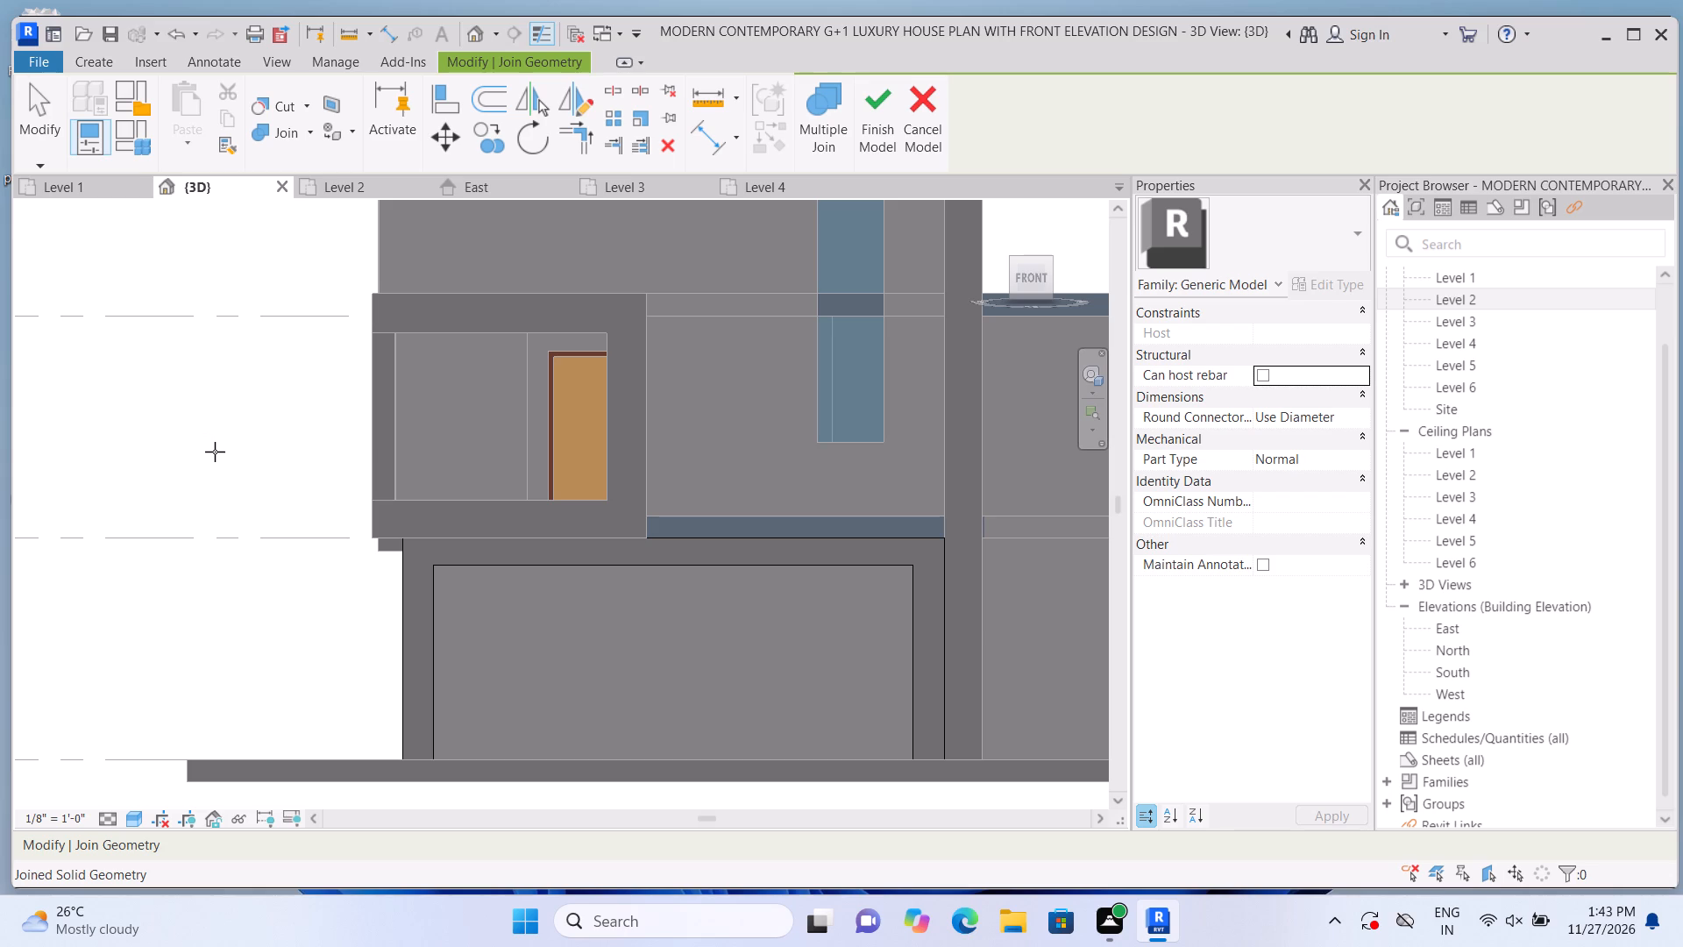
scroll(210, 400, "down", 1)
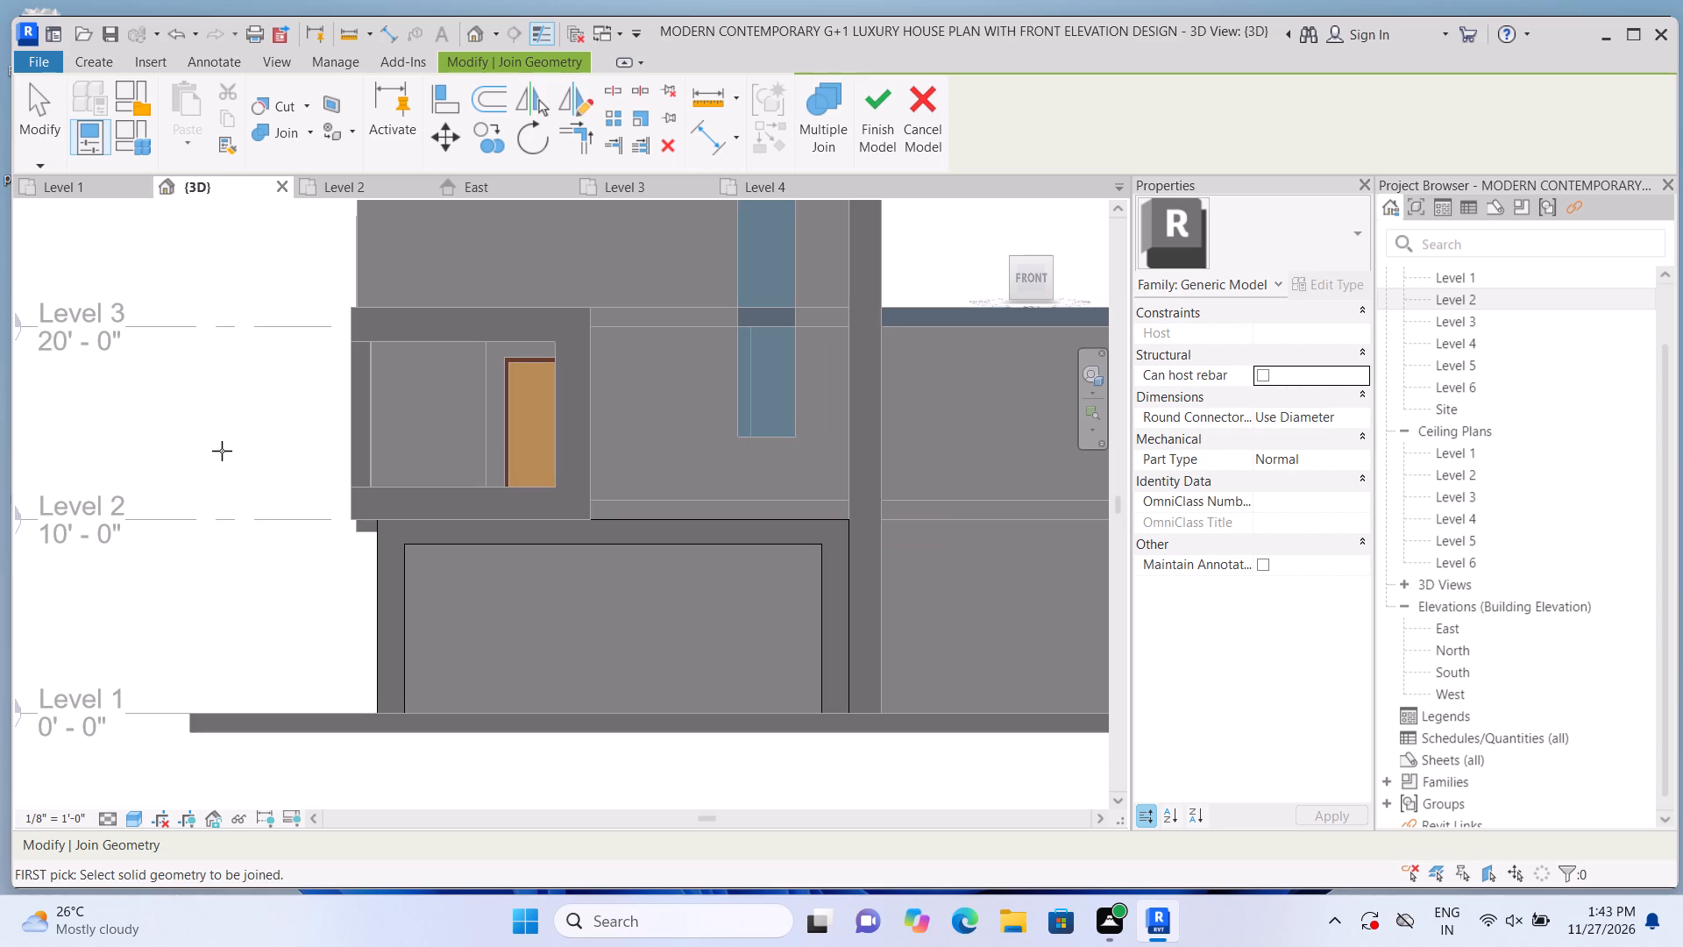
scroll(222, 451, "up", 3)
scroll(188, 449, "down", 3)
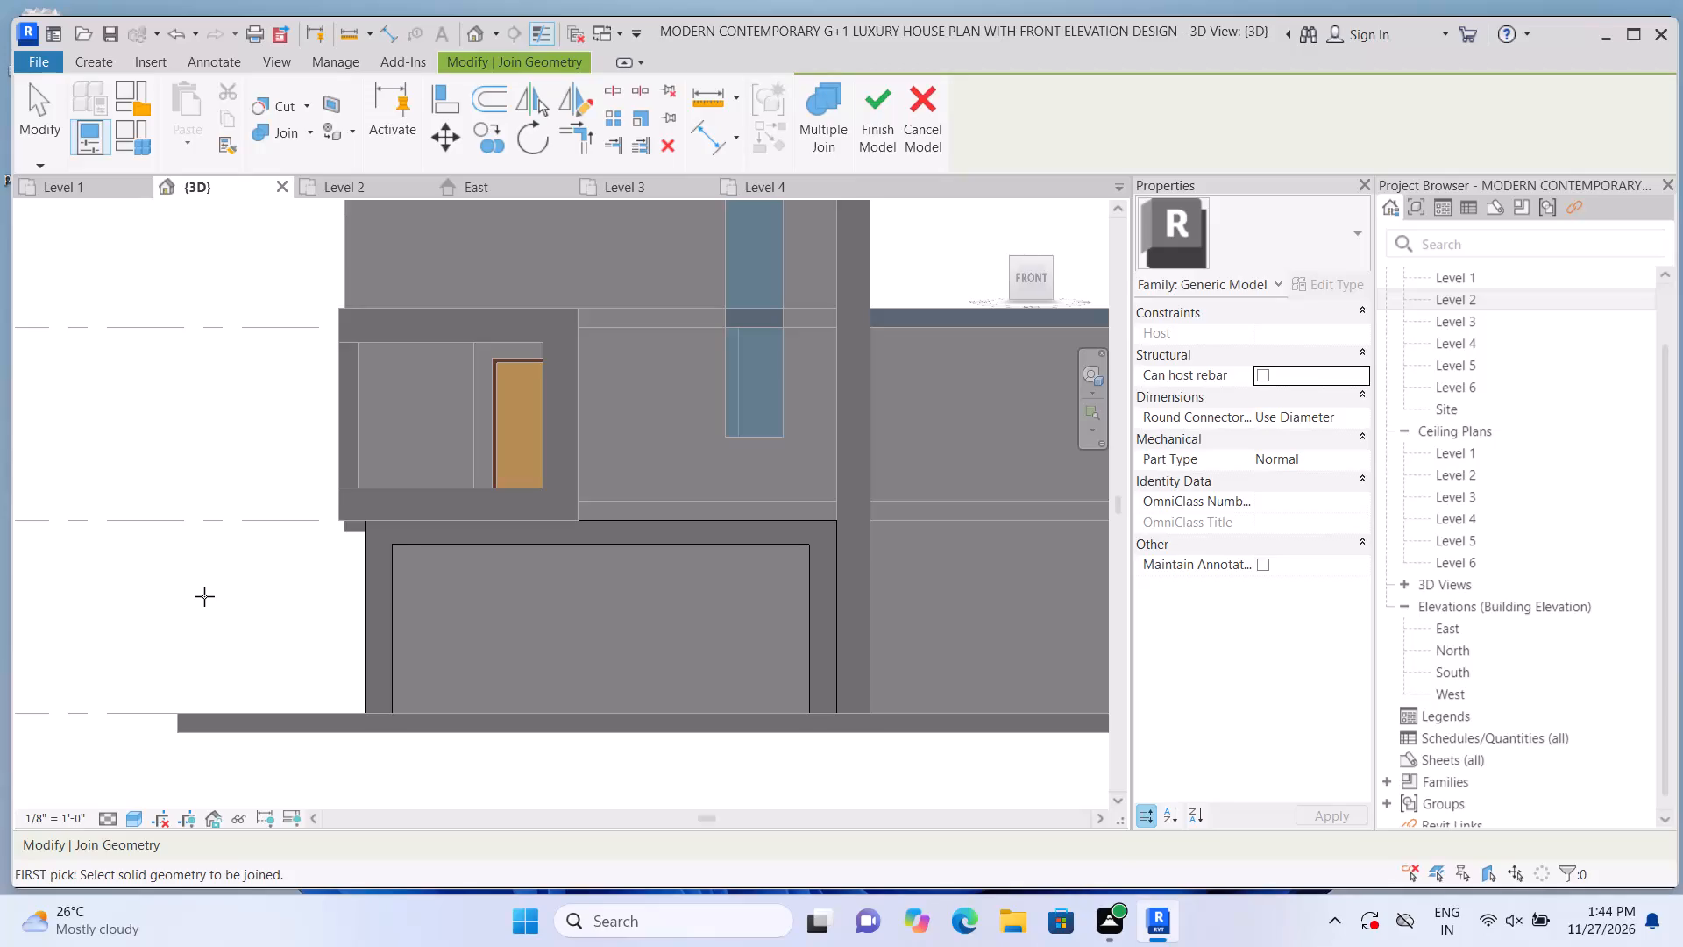
Extrude a narrow vertical strip about 10" wide and 8'-9" tall, 9" deep, on the ground-floor front wall inside the frame, near the outer pier.
left_click(84, 67)
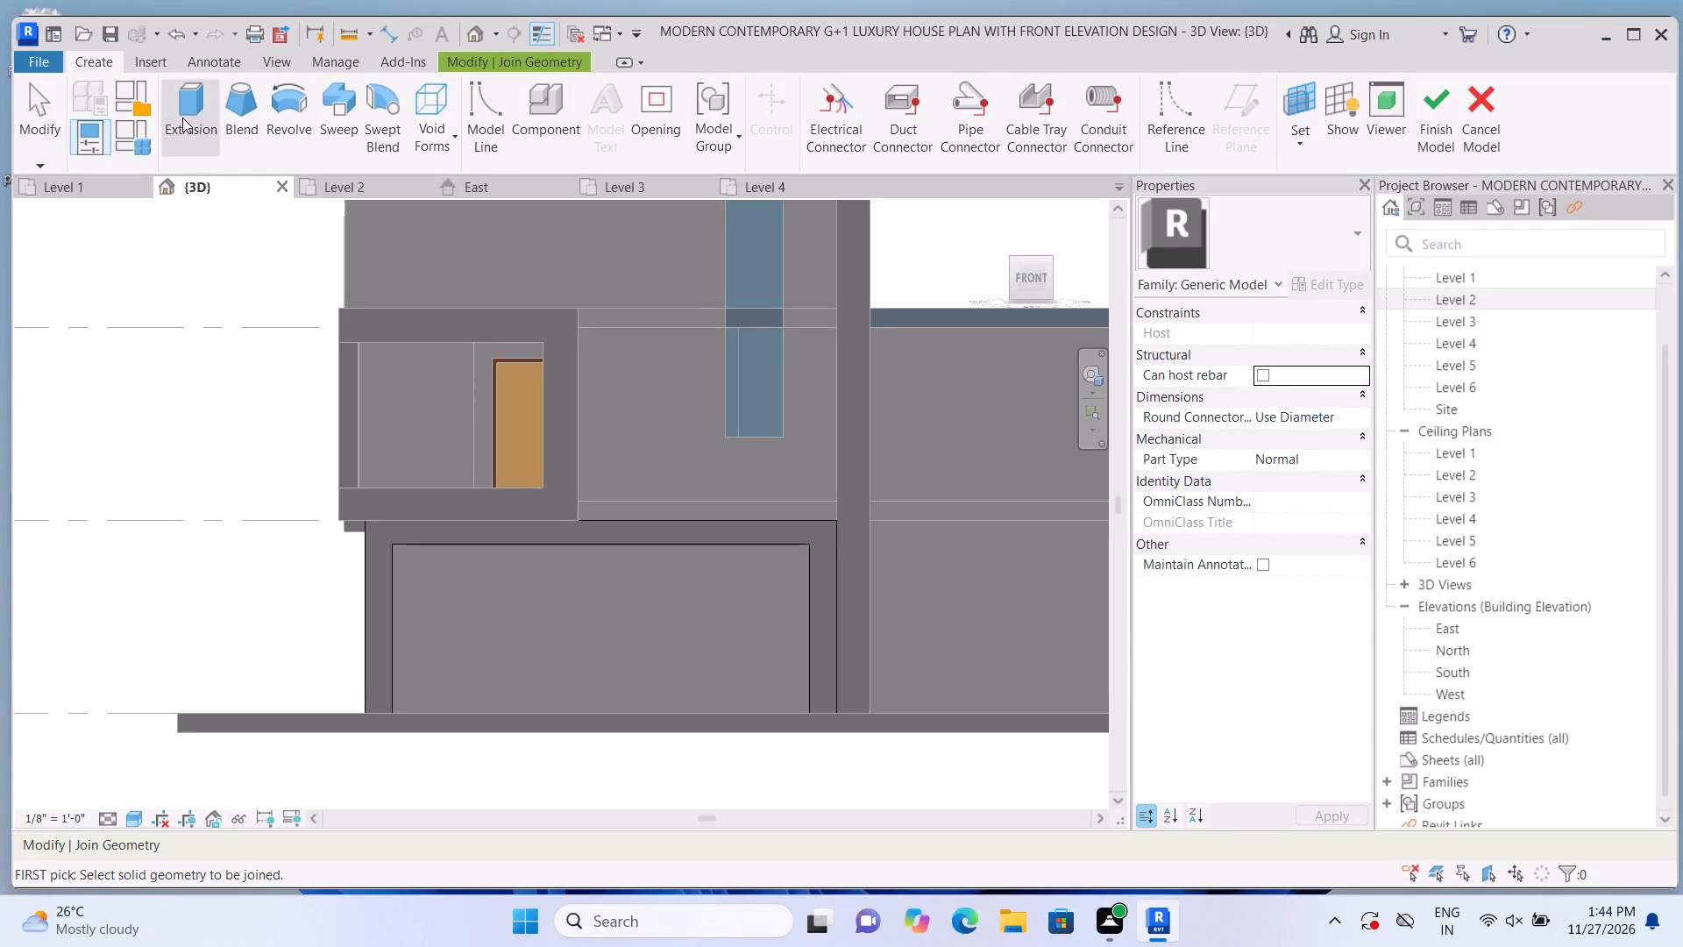
left_click(182, 117)
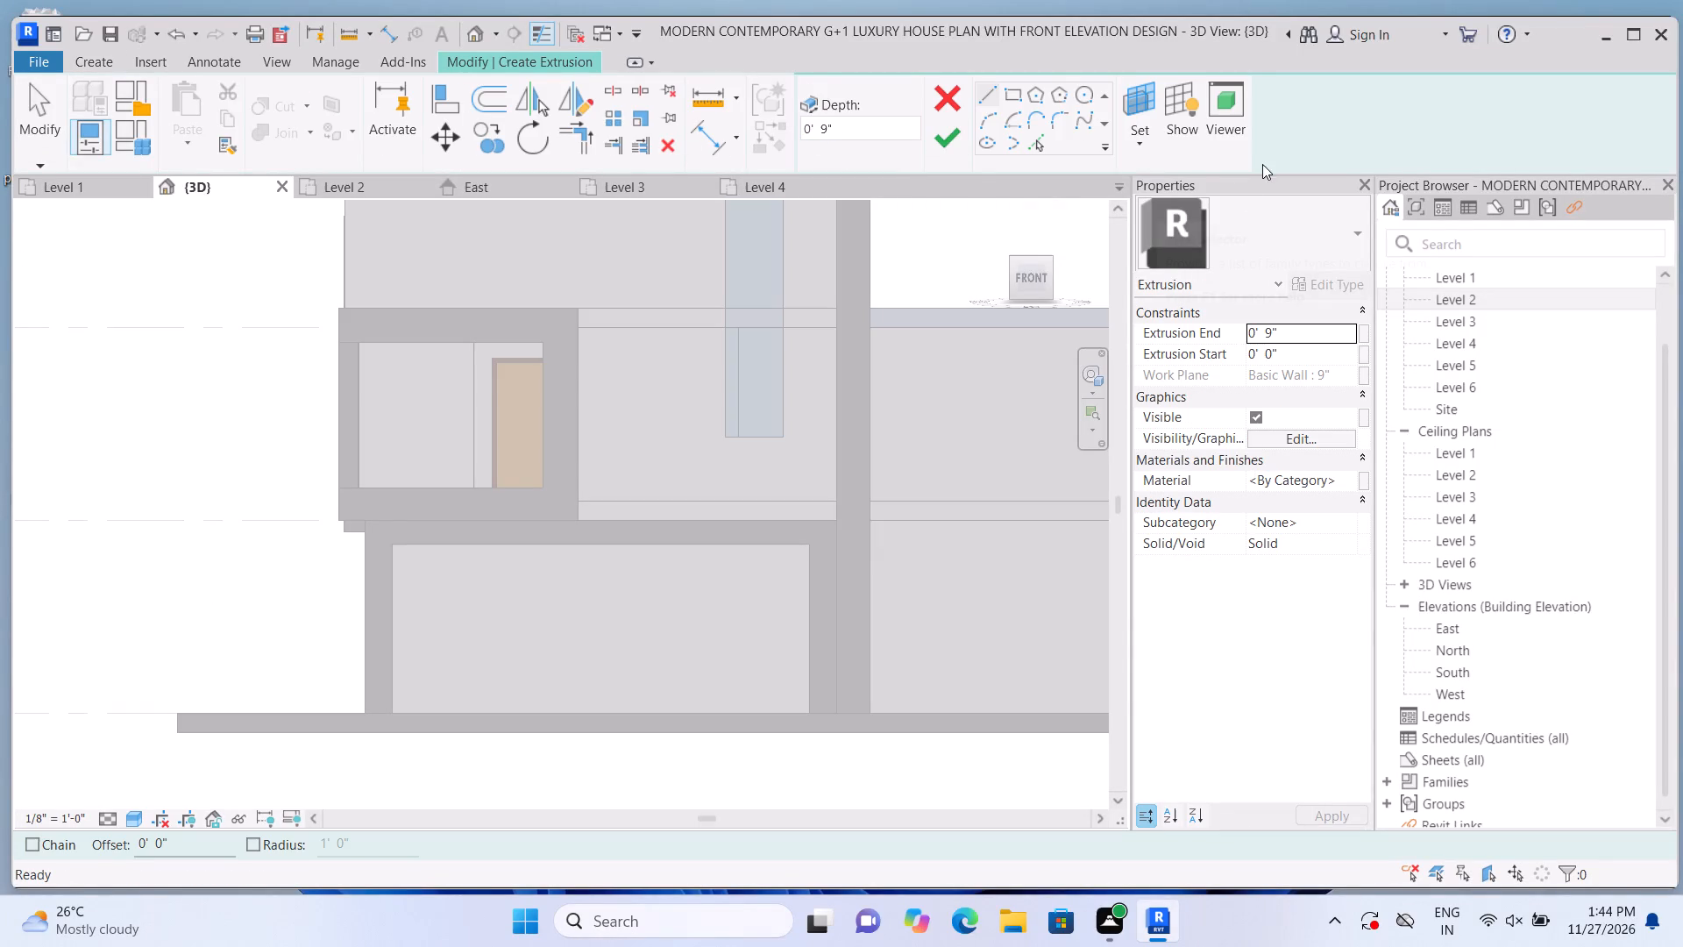
left_click(1147, 146)
left_click(1163, 221)
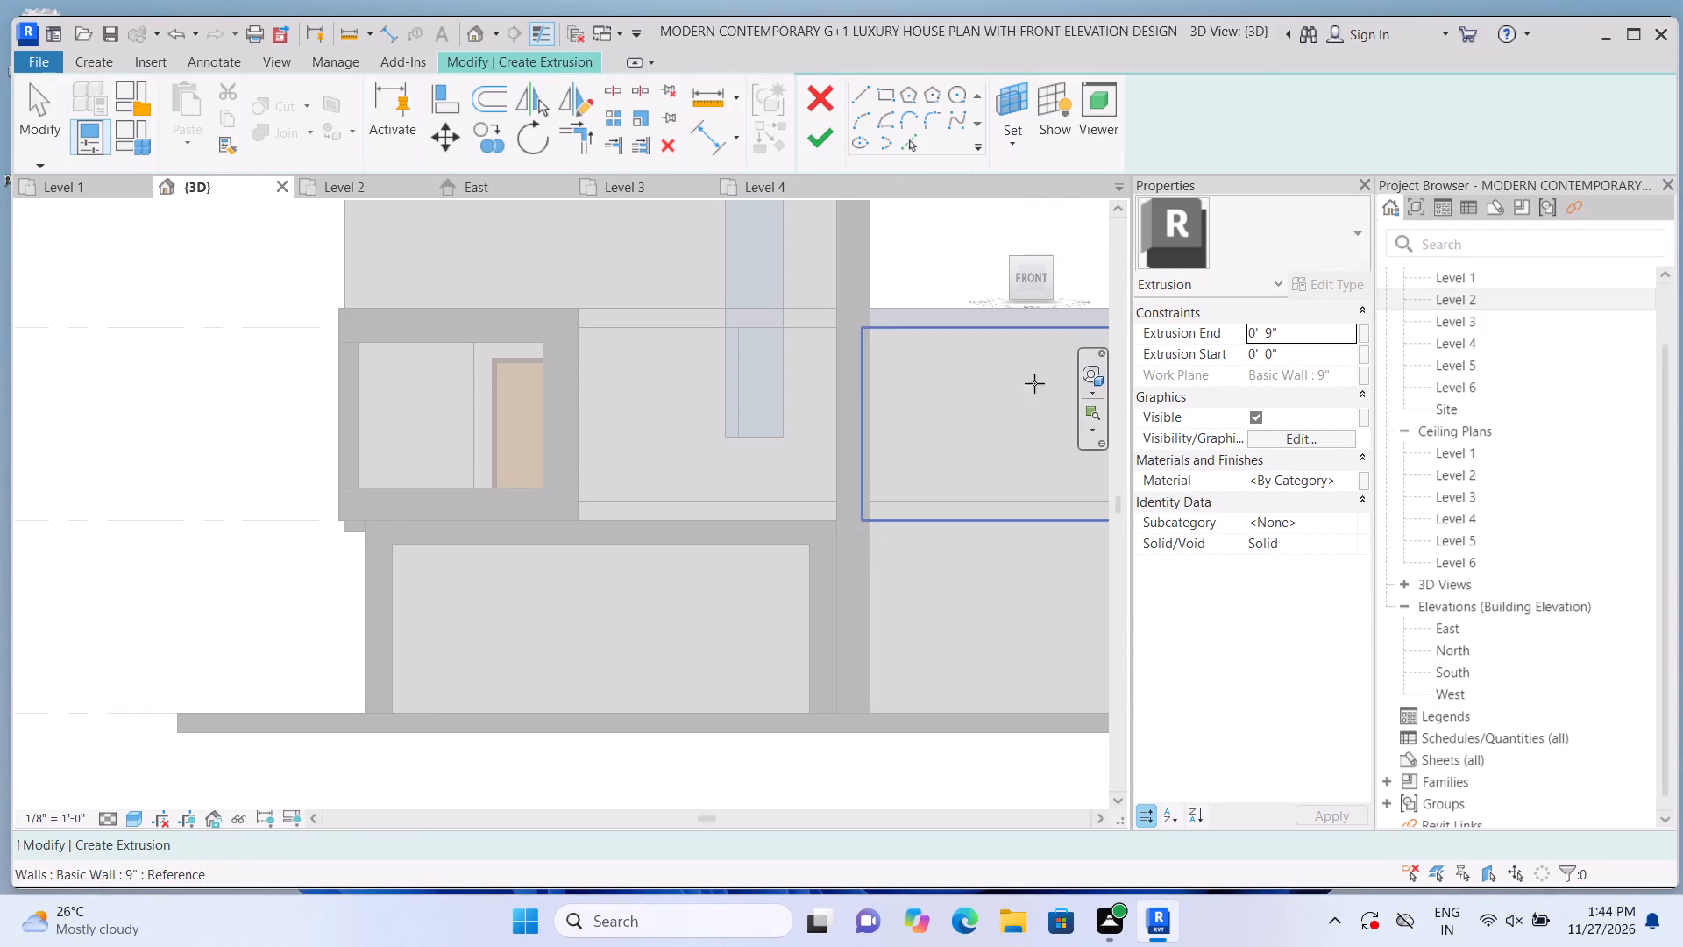
left_click(933, 566)
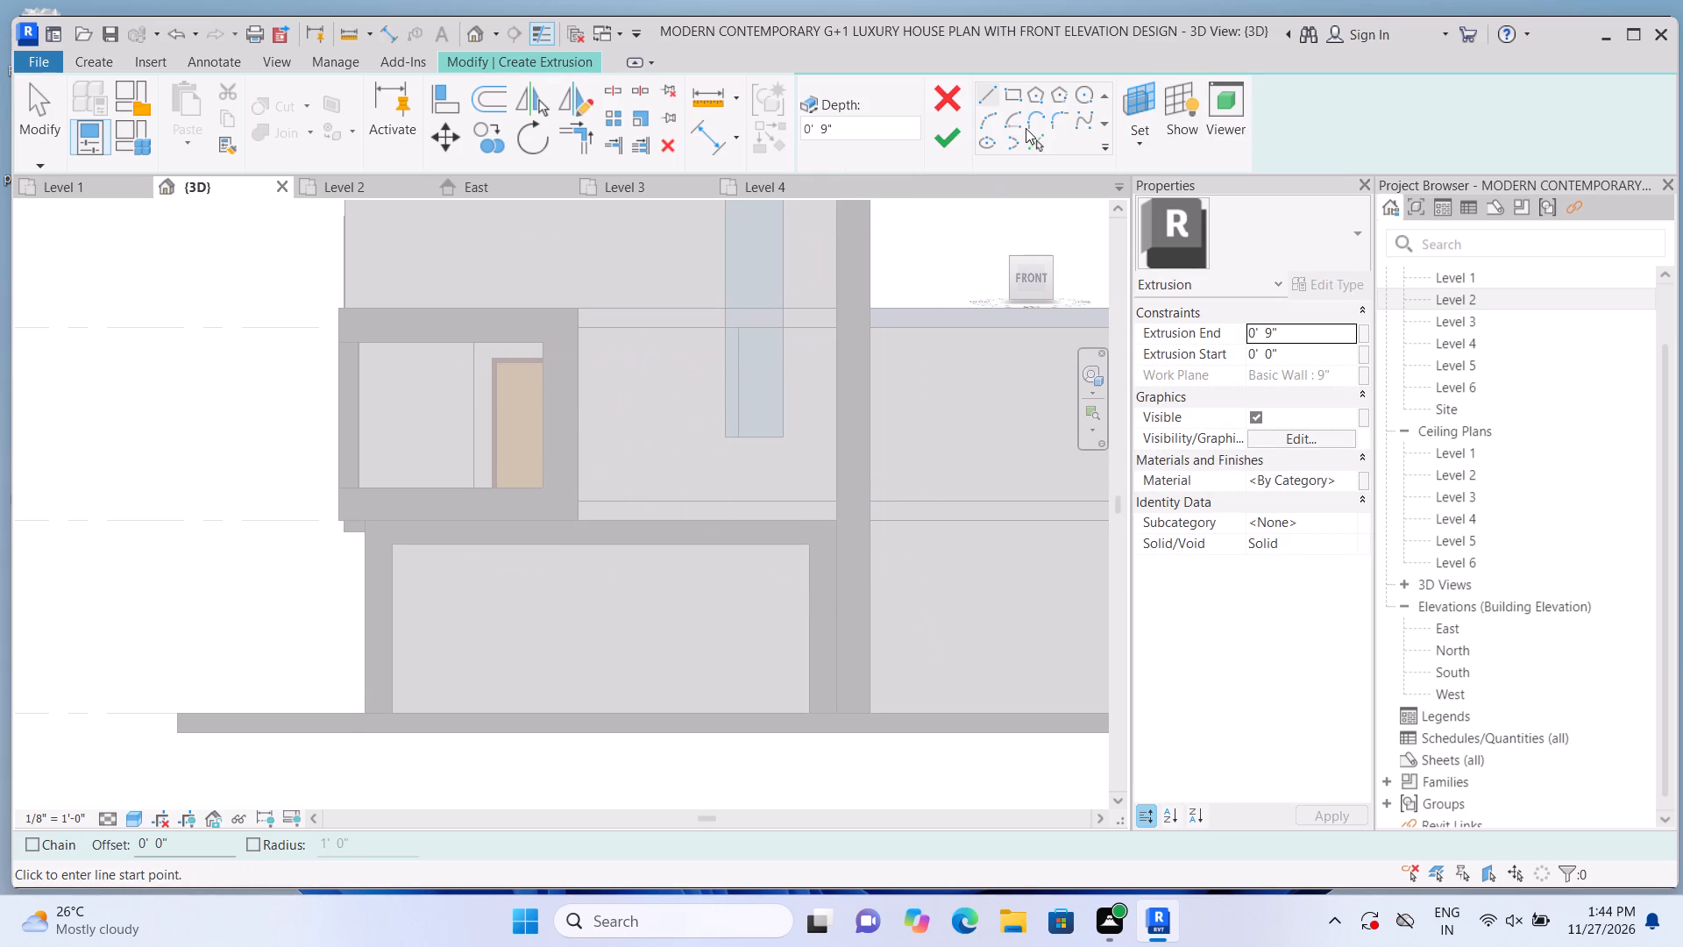
left_click(1019, 102)
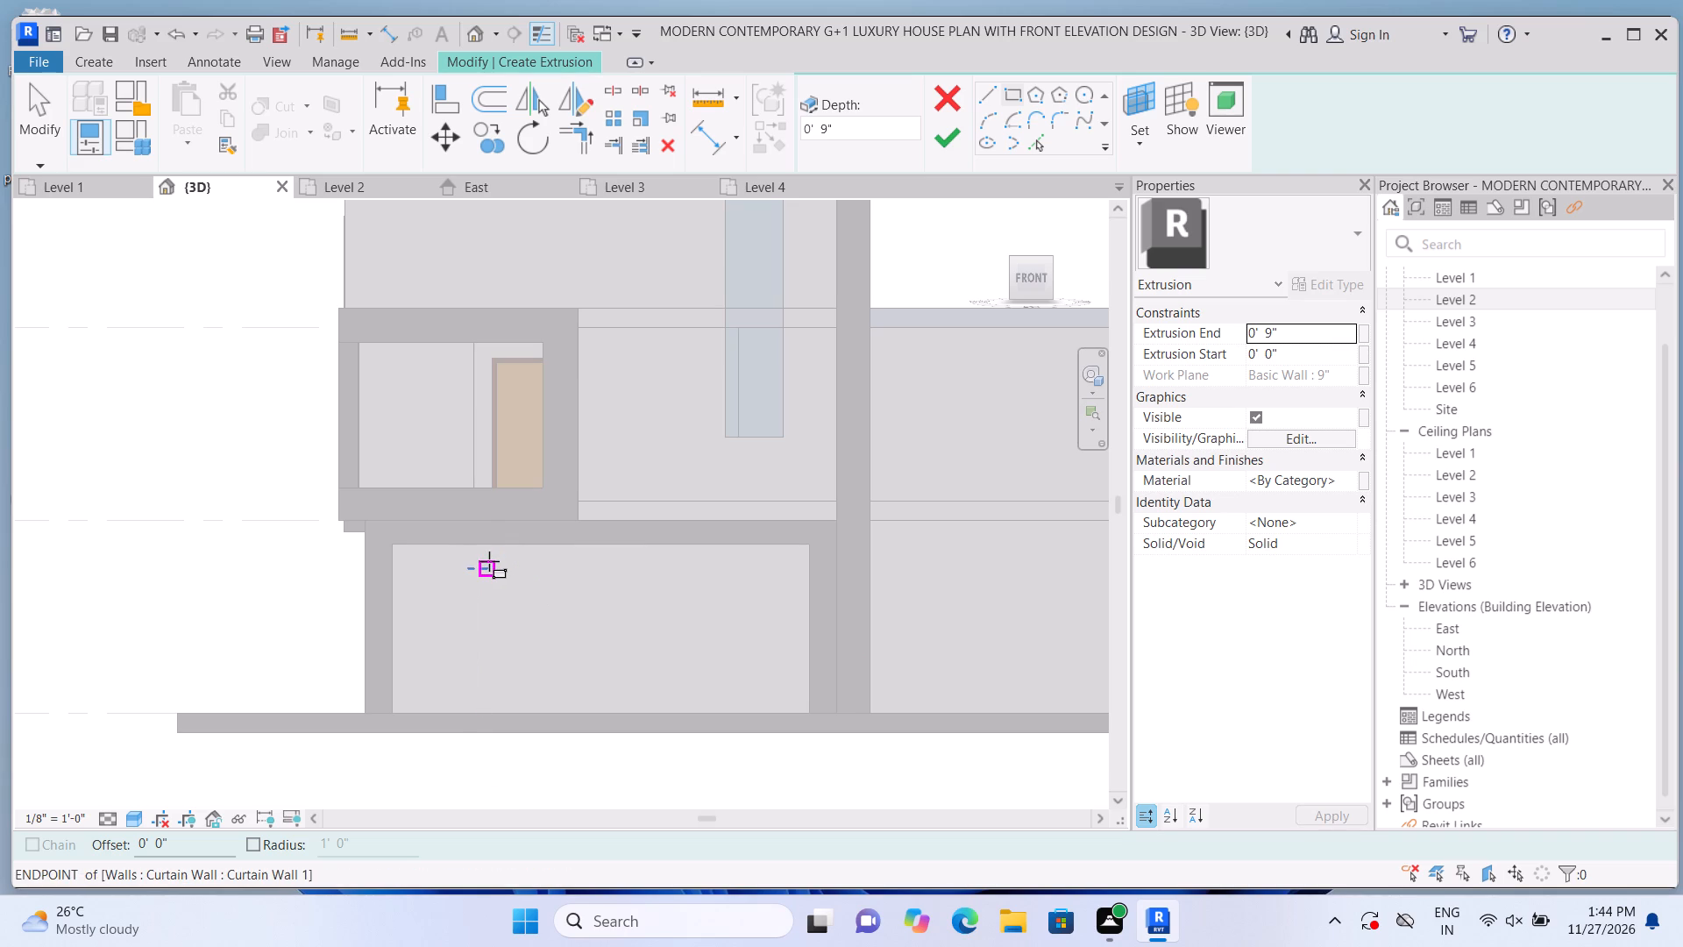
double_click(443, 545)
left_click(1637, 843)
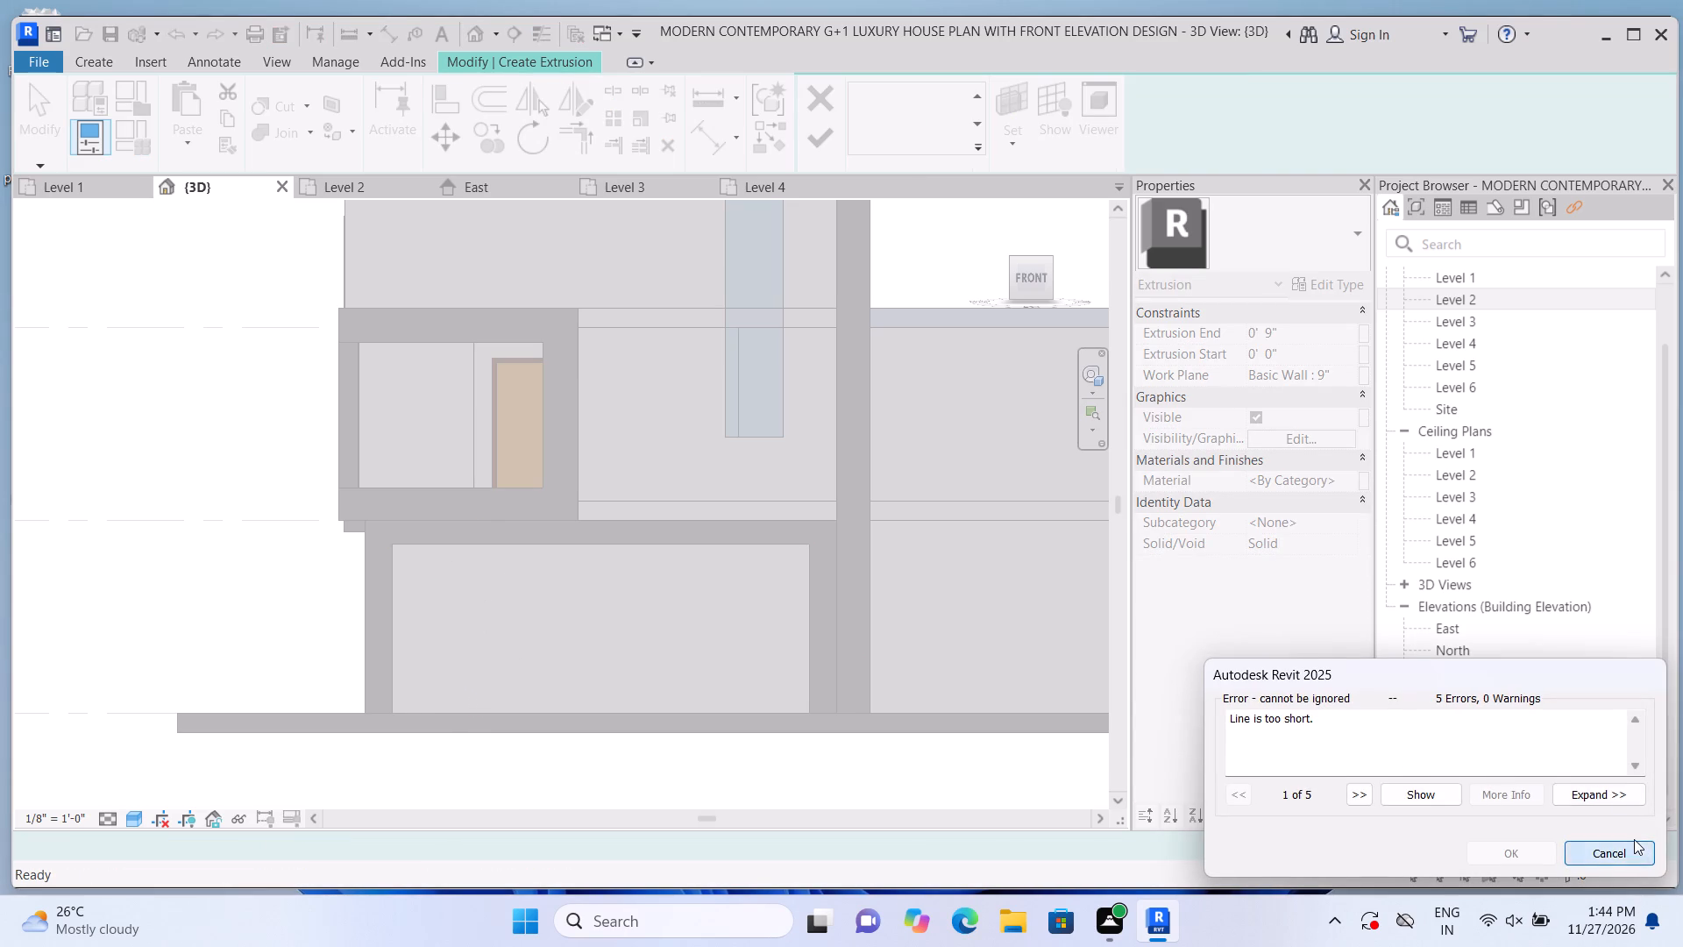
left_click(883, 94)
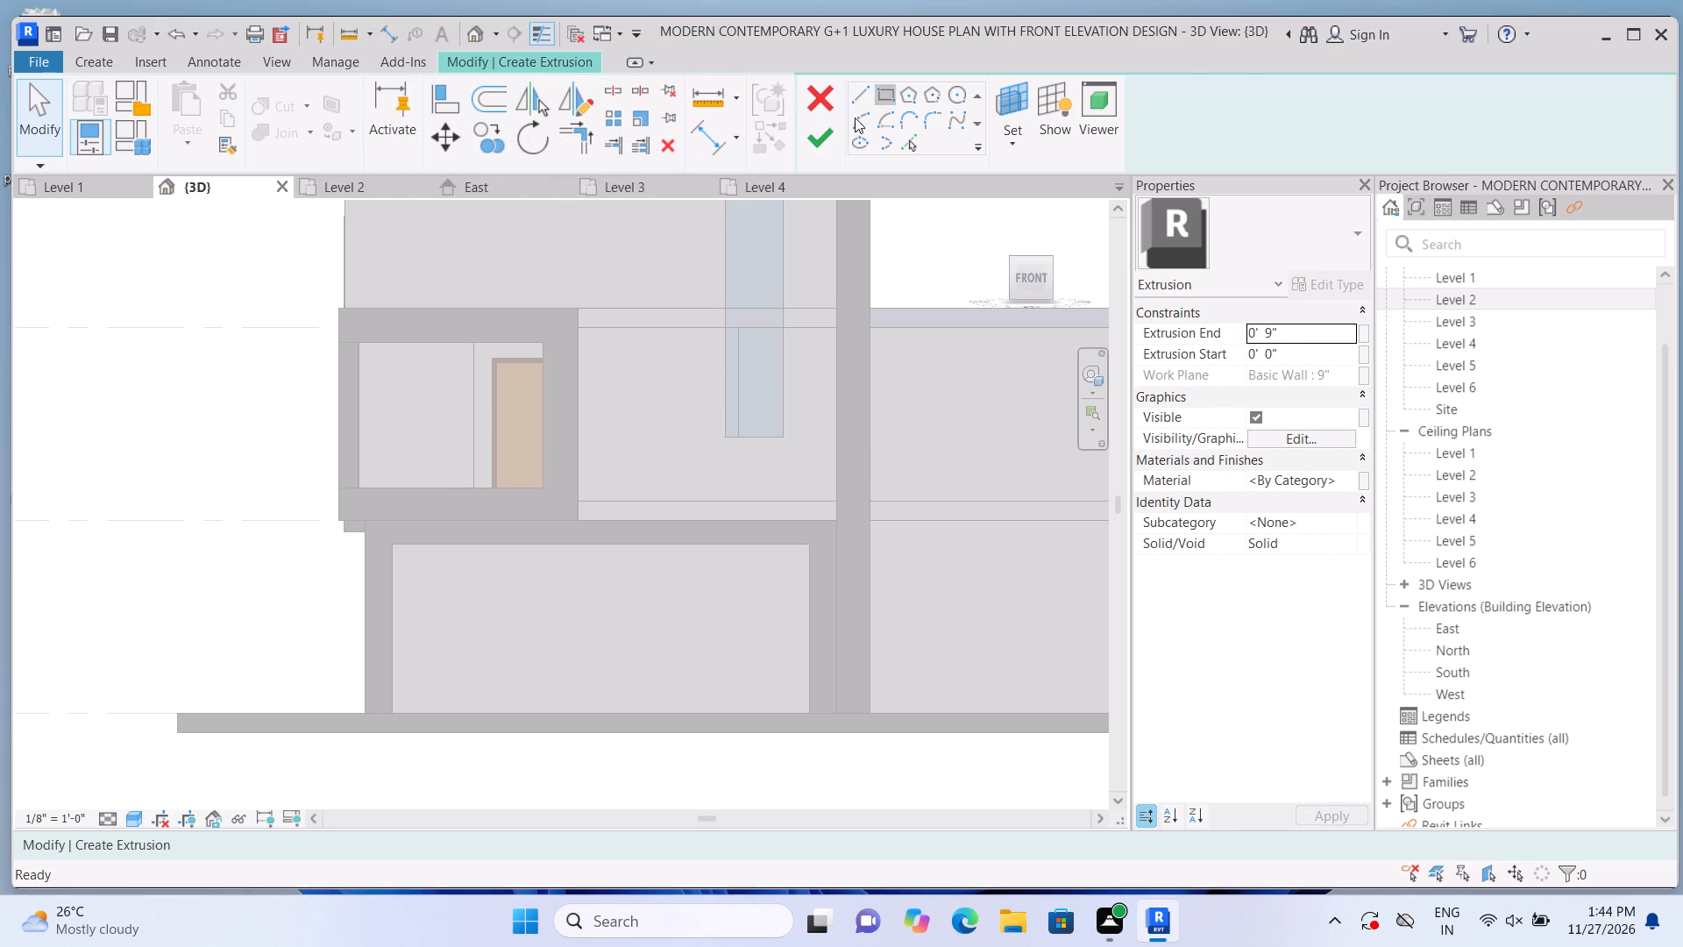
left_click(447, 543)
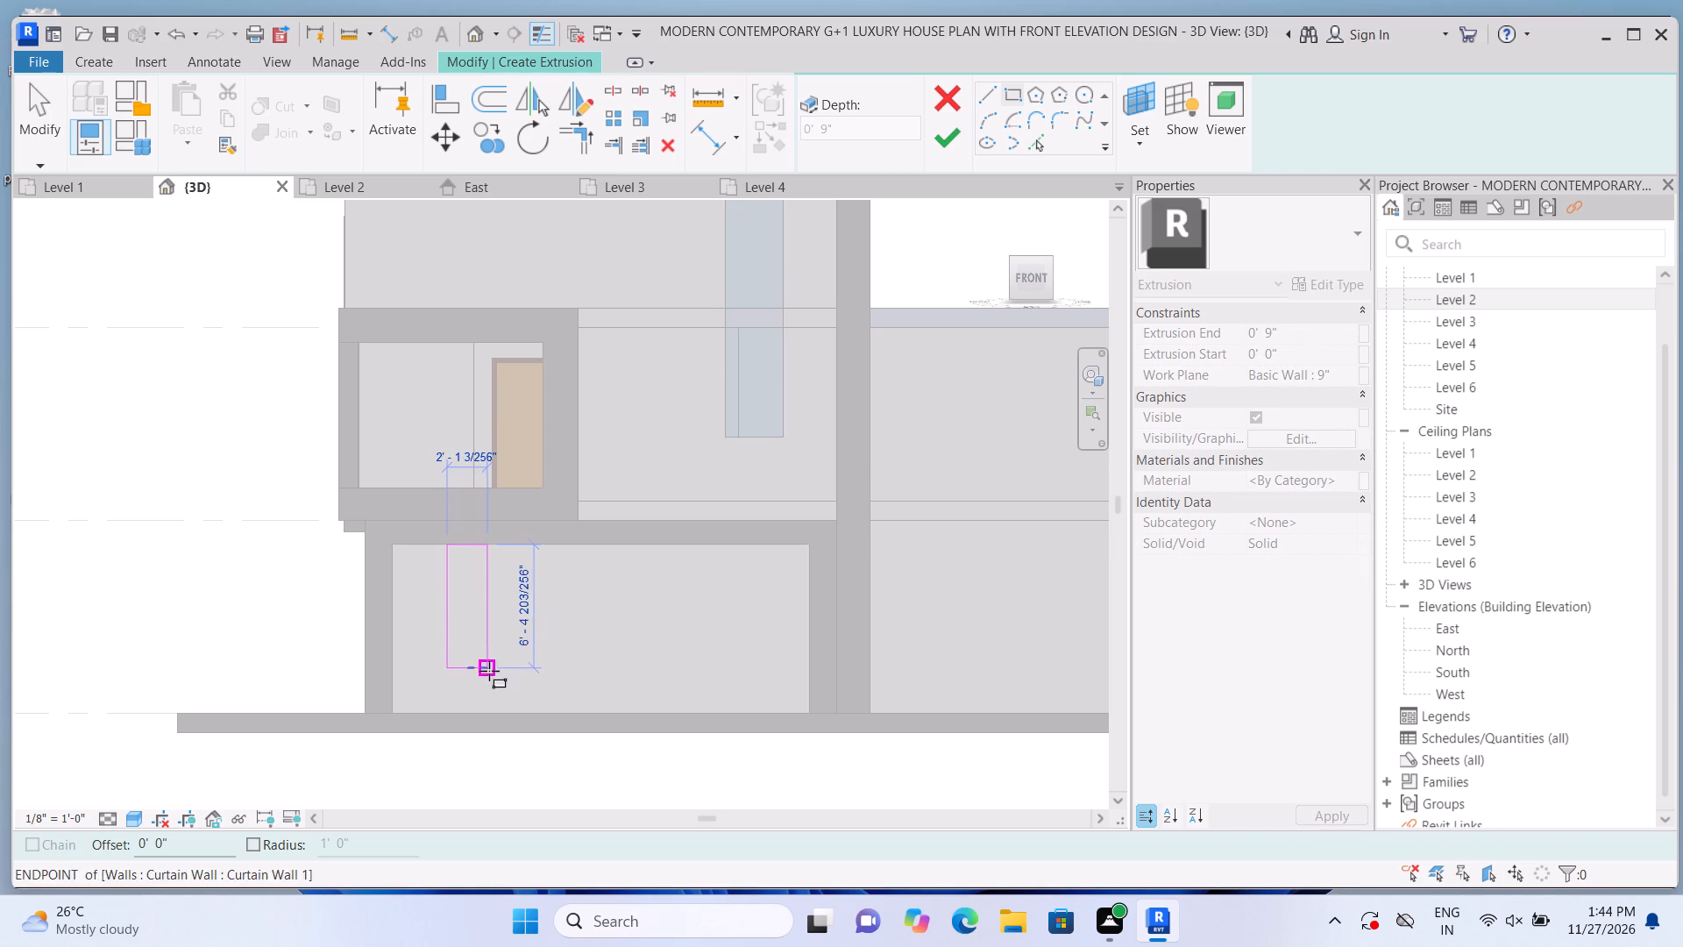
scroll(490, 690, "up", 3)
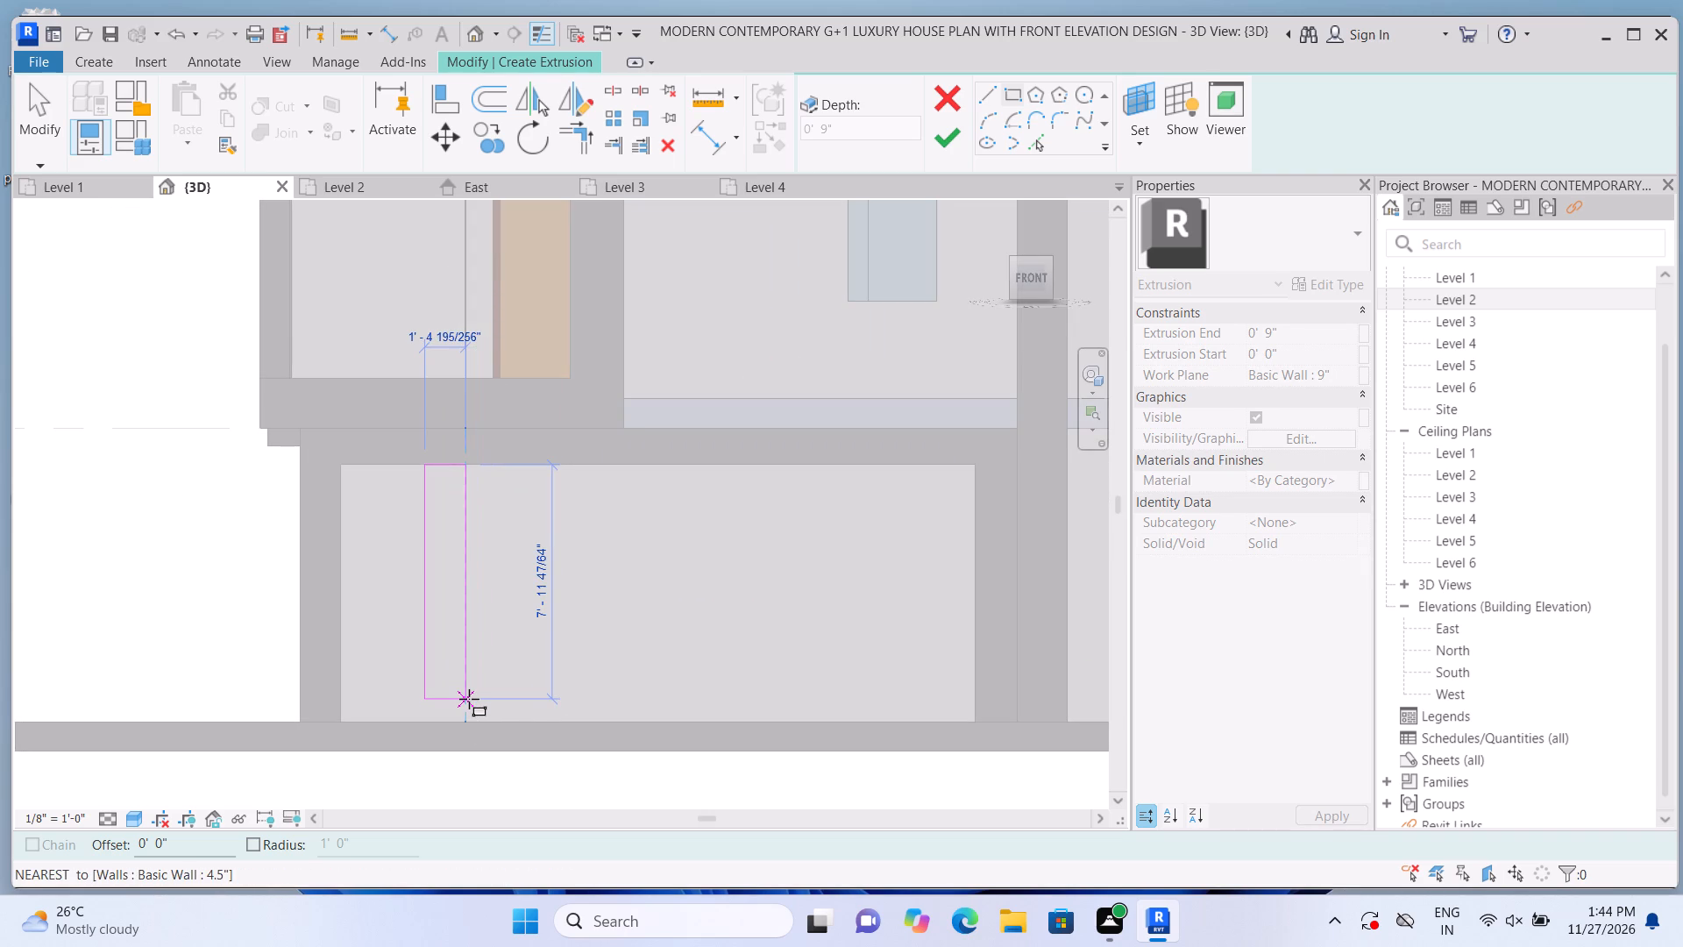
scroll(478, 699, "up", 1)
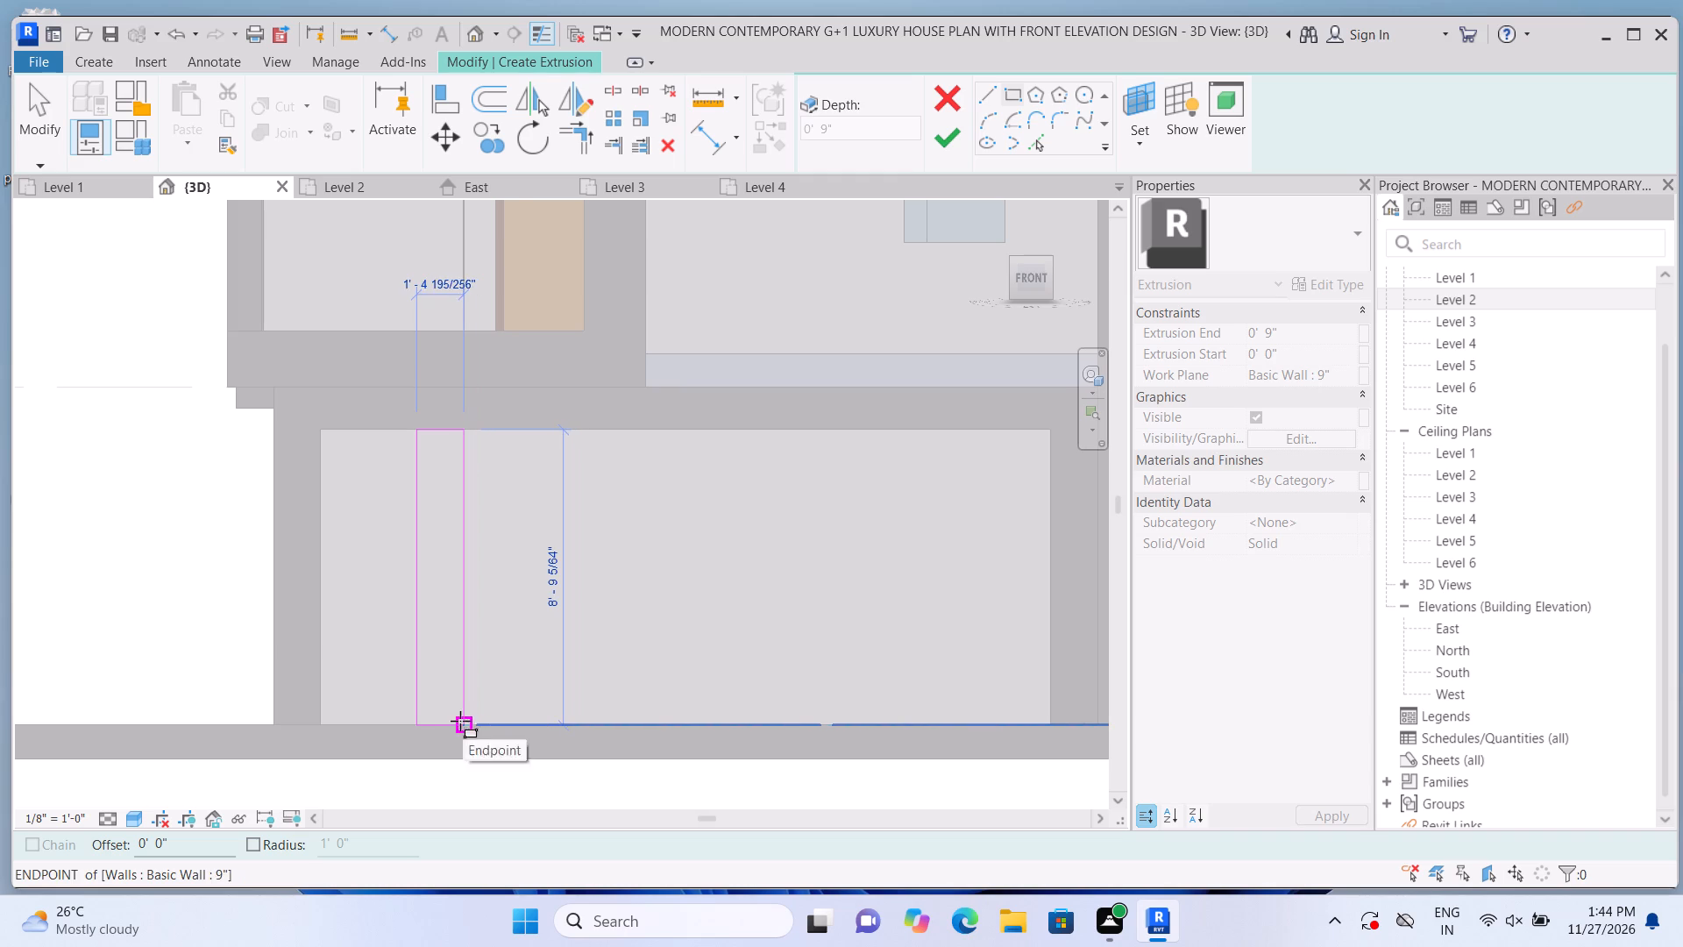
left_click(446, 725)
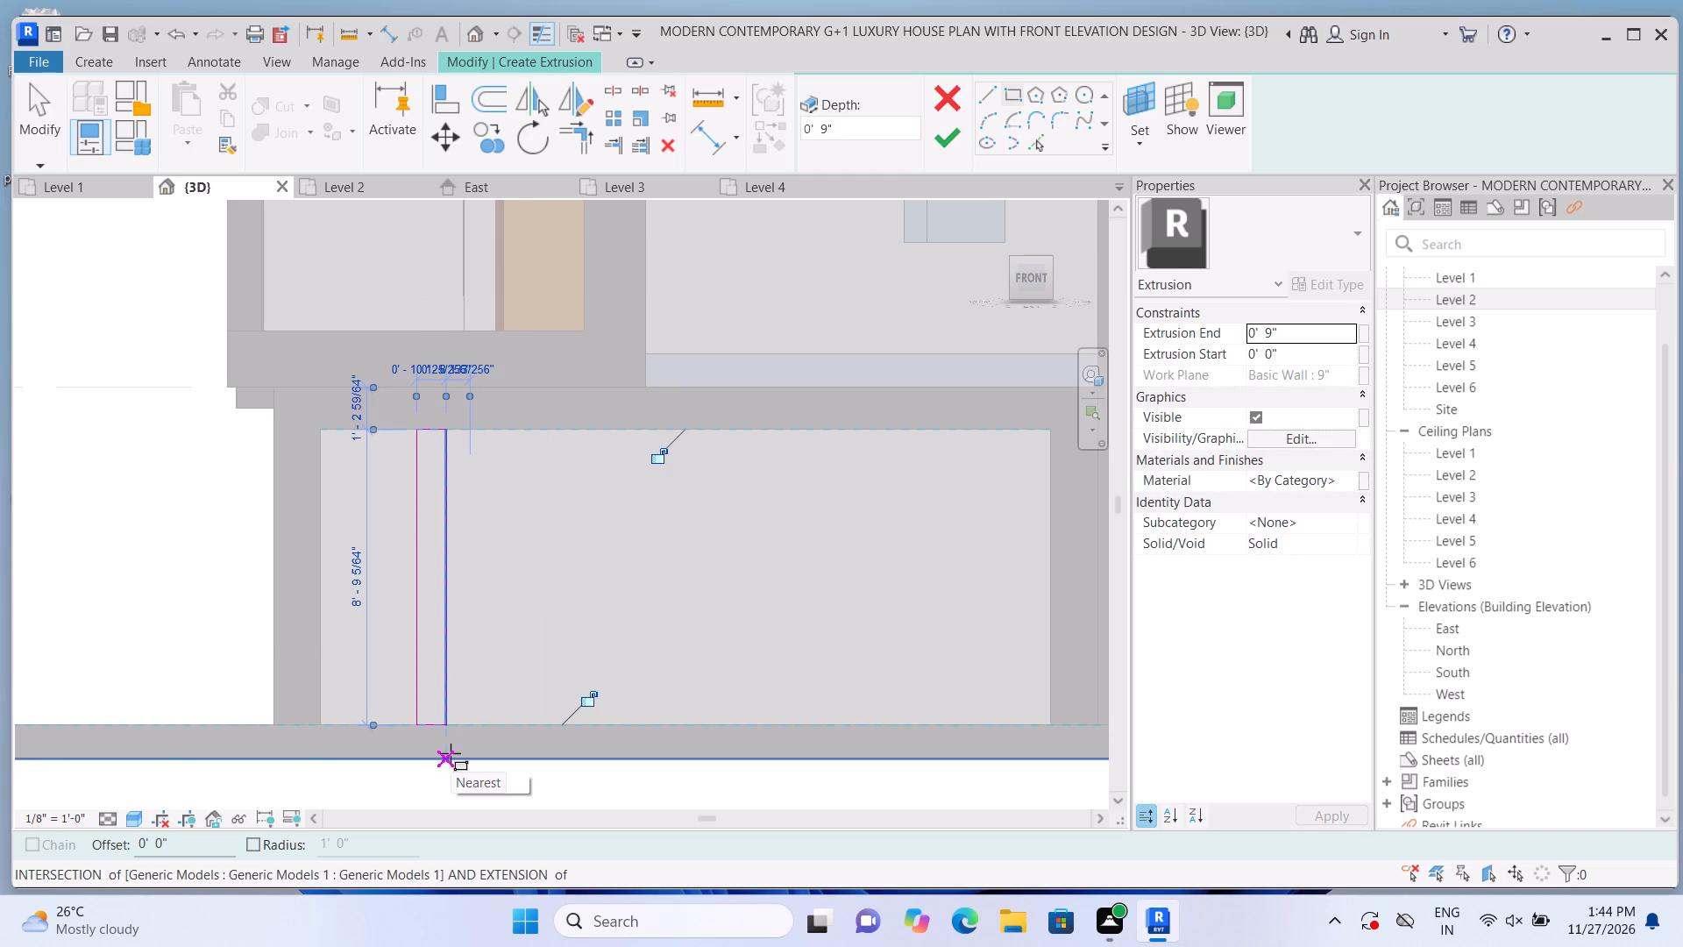
left_click(947, 138)
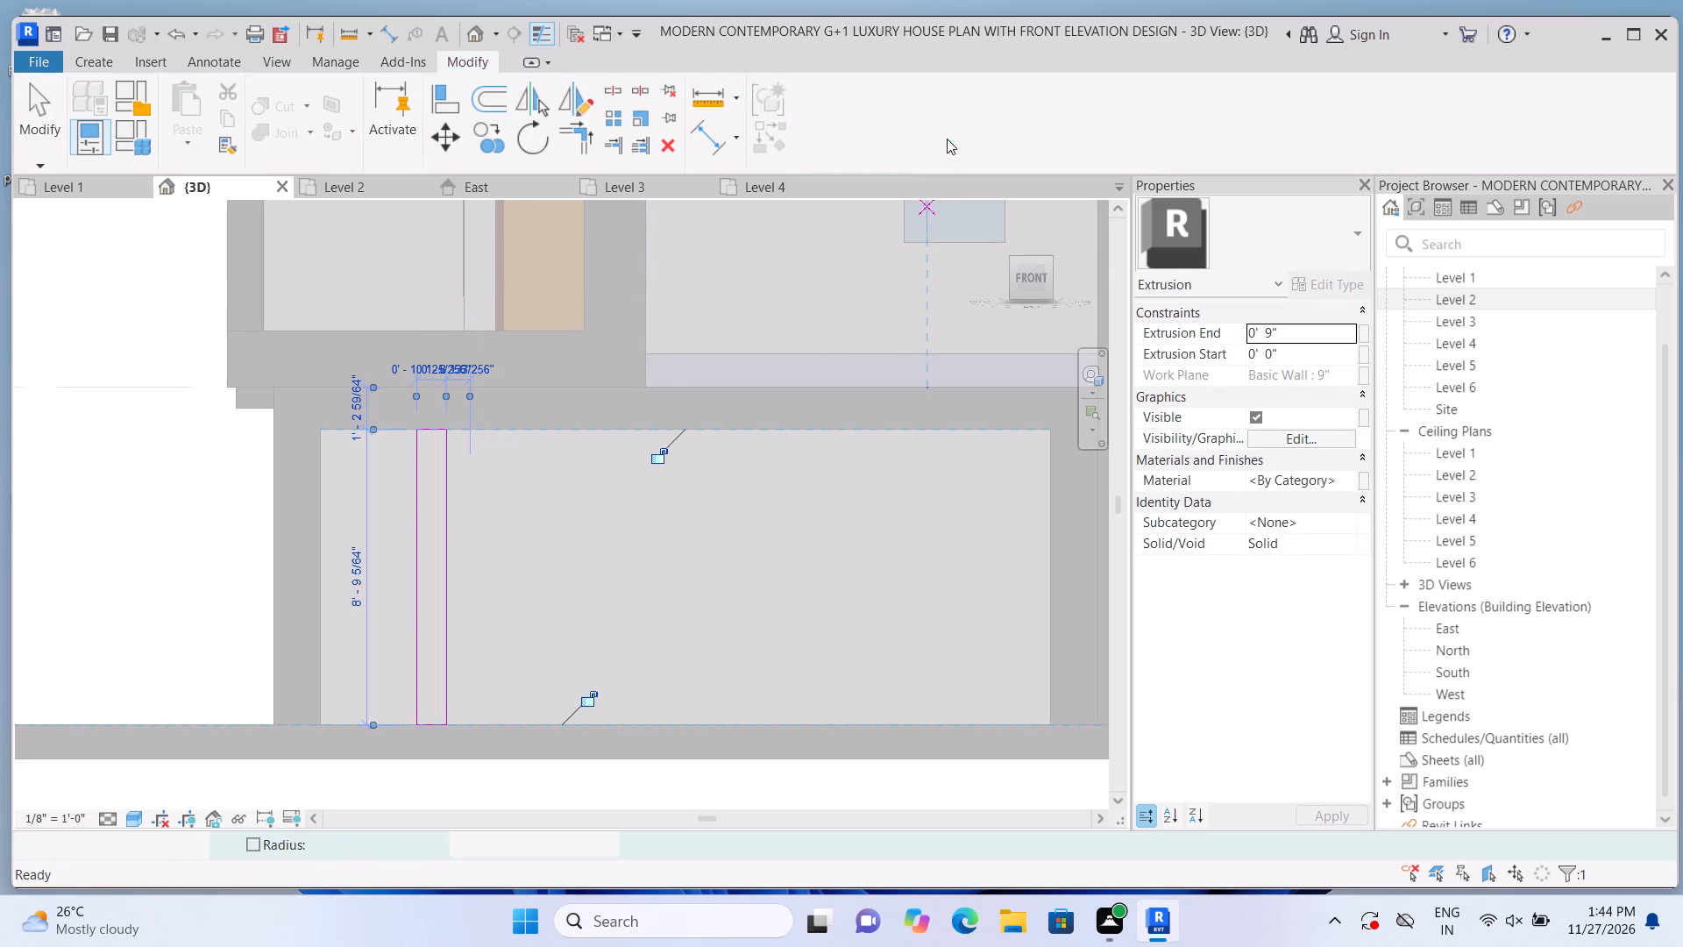
left_click(230, 558)
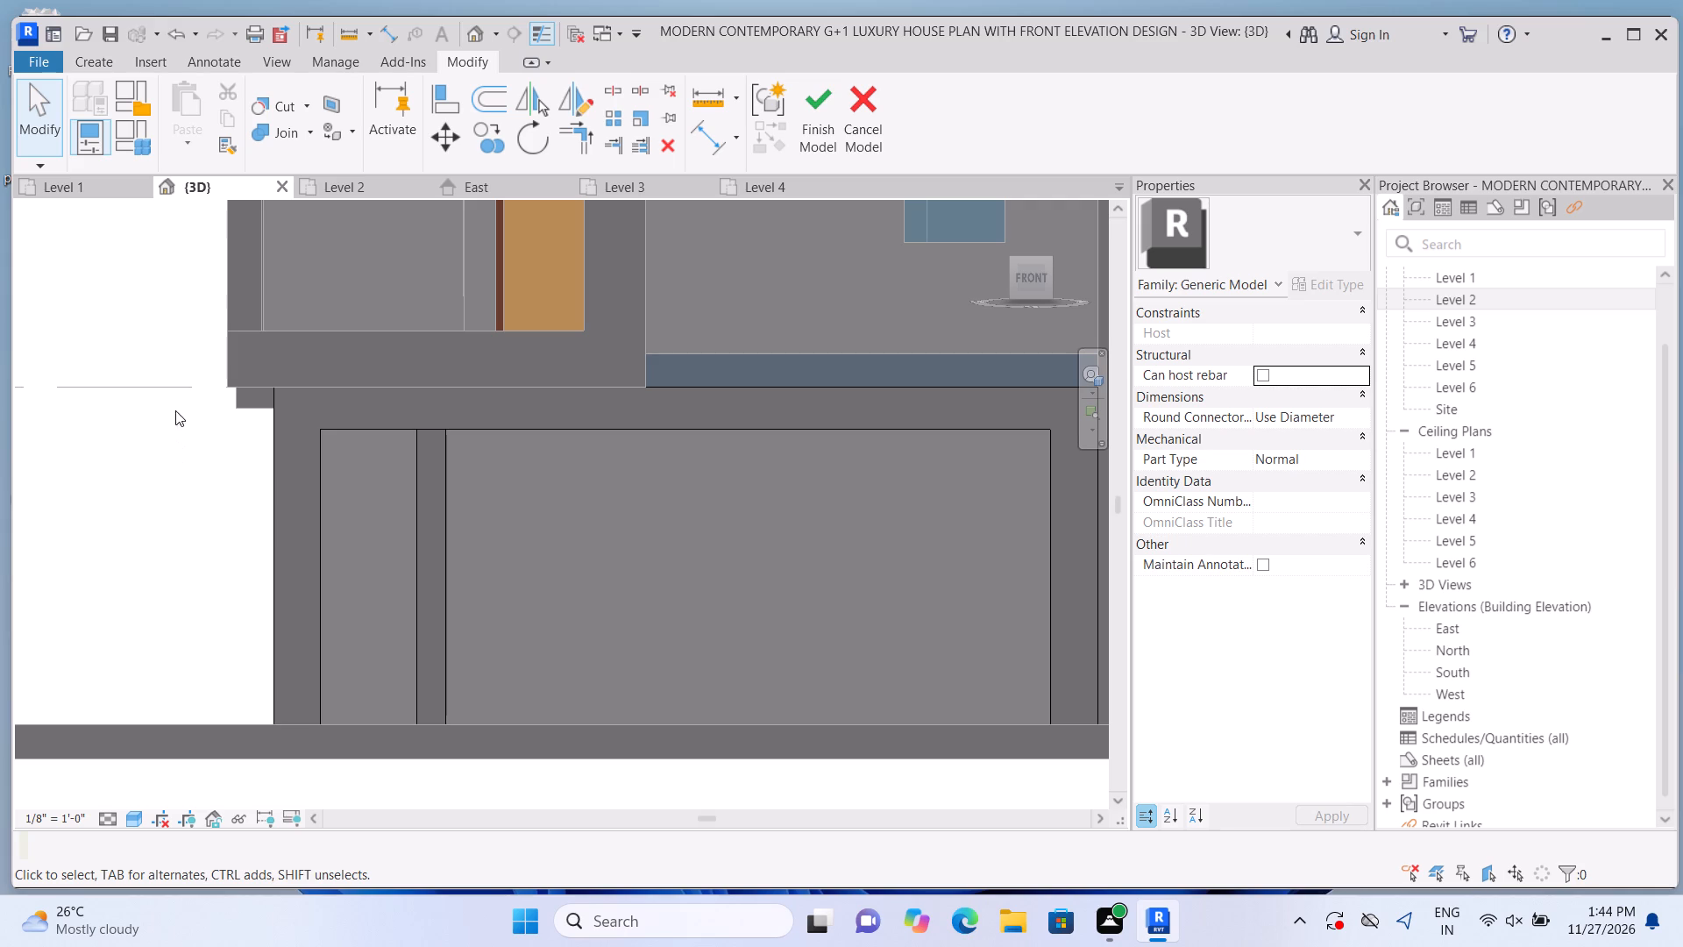
Extrude a second vertical strip about 7" wide and 8'-9" tall, 9" deep, on the ground-floor front wall, just inward of the first strip.
left_click(103, 65)
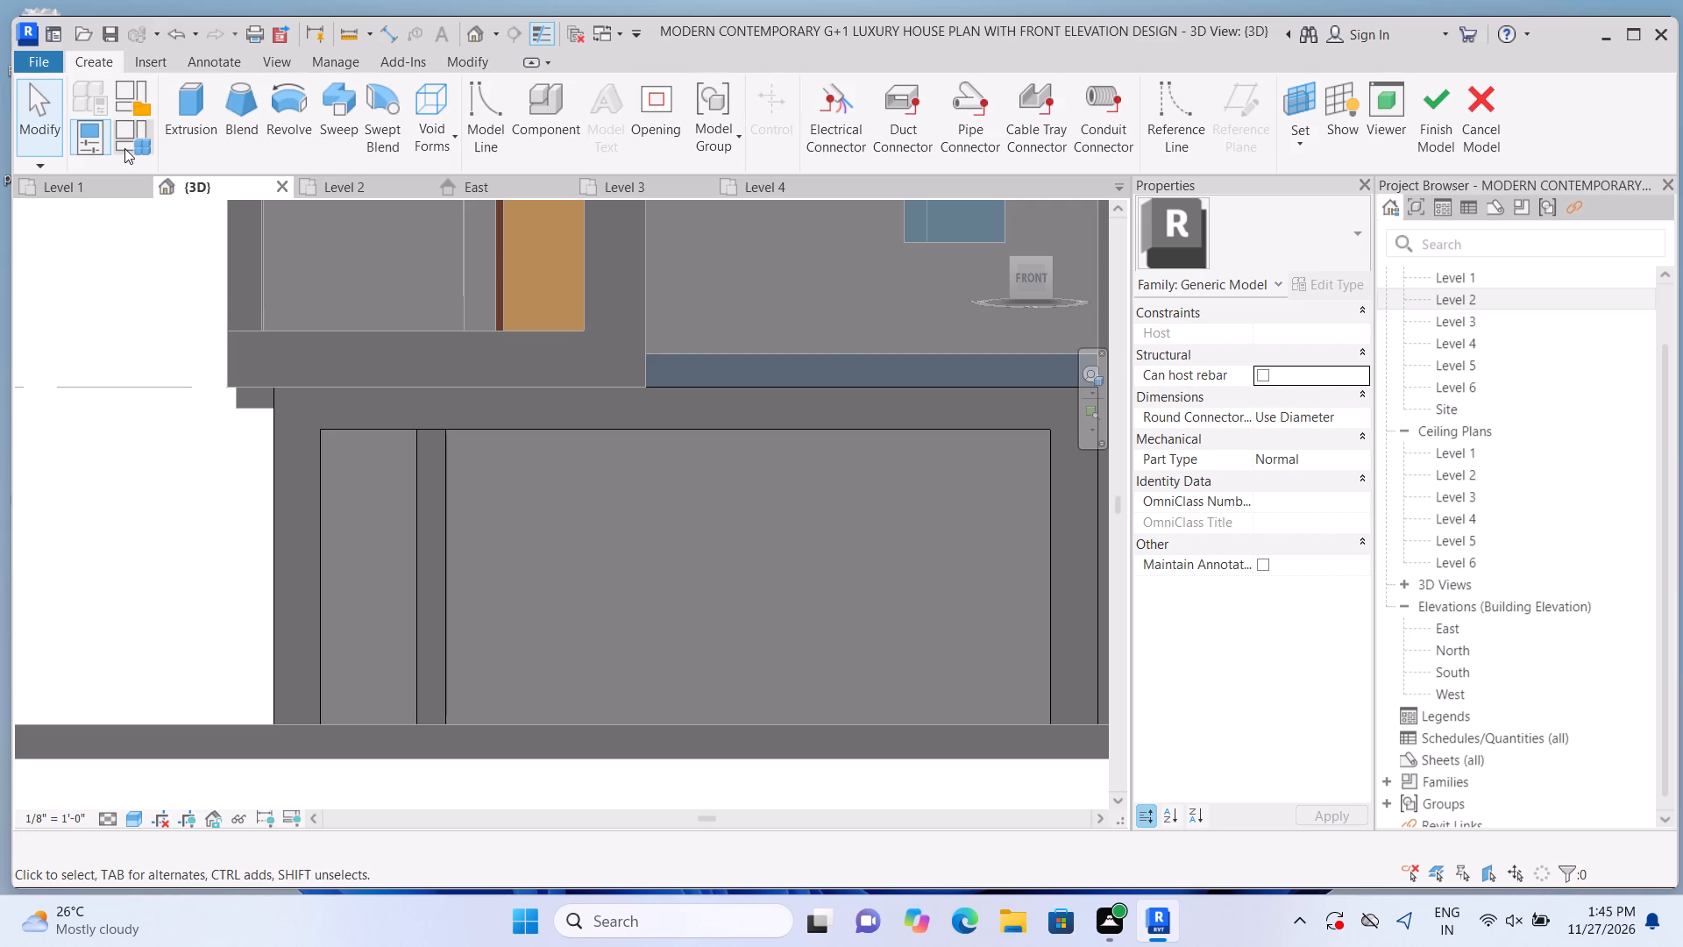
left_click(182, 143)
left_click(1149, 145)
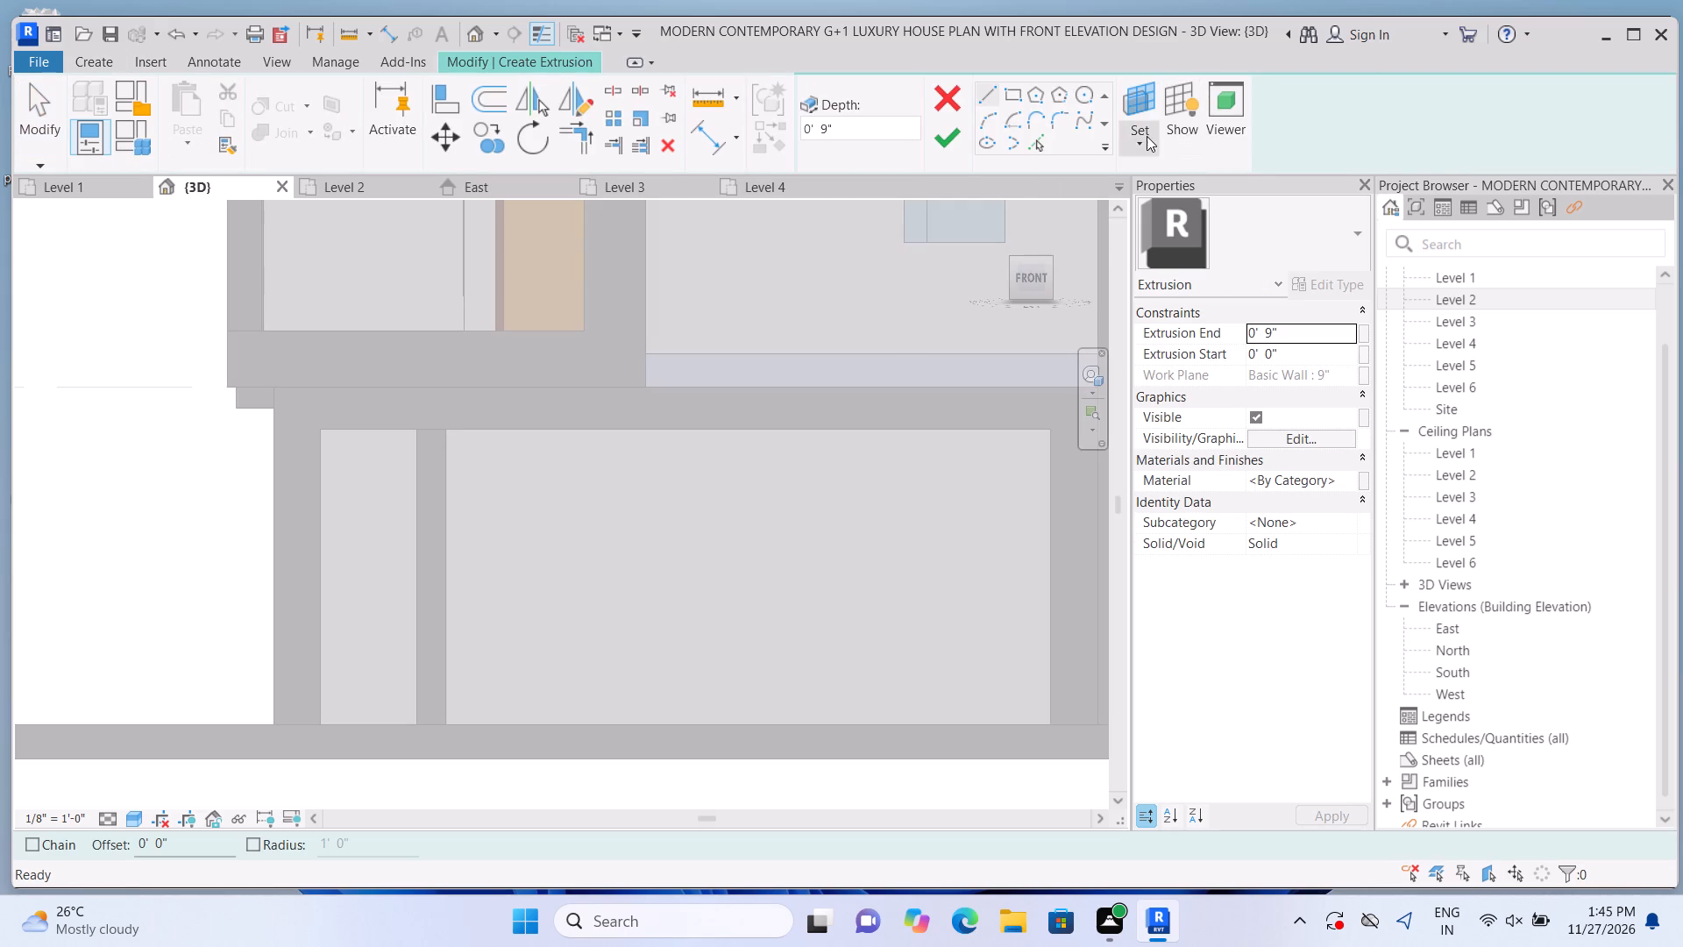
left_click(1155, 210)
left_click(1011, 469)
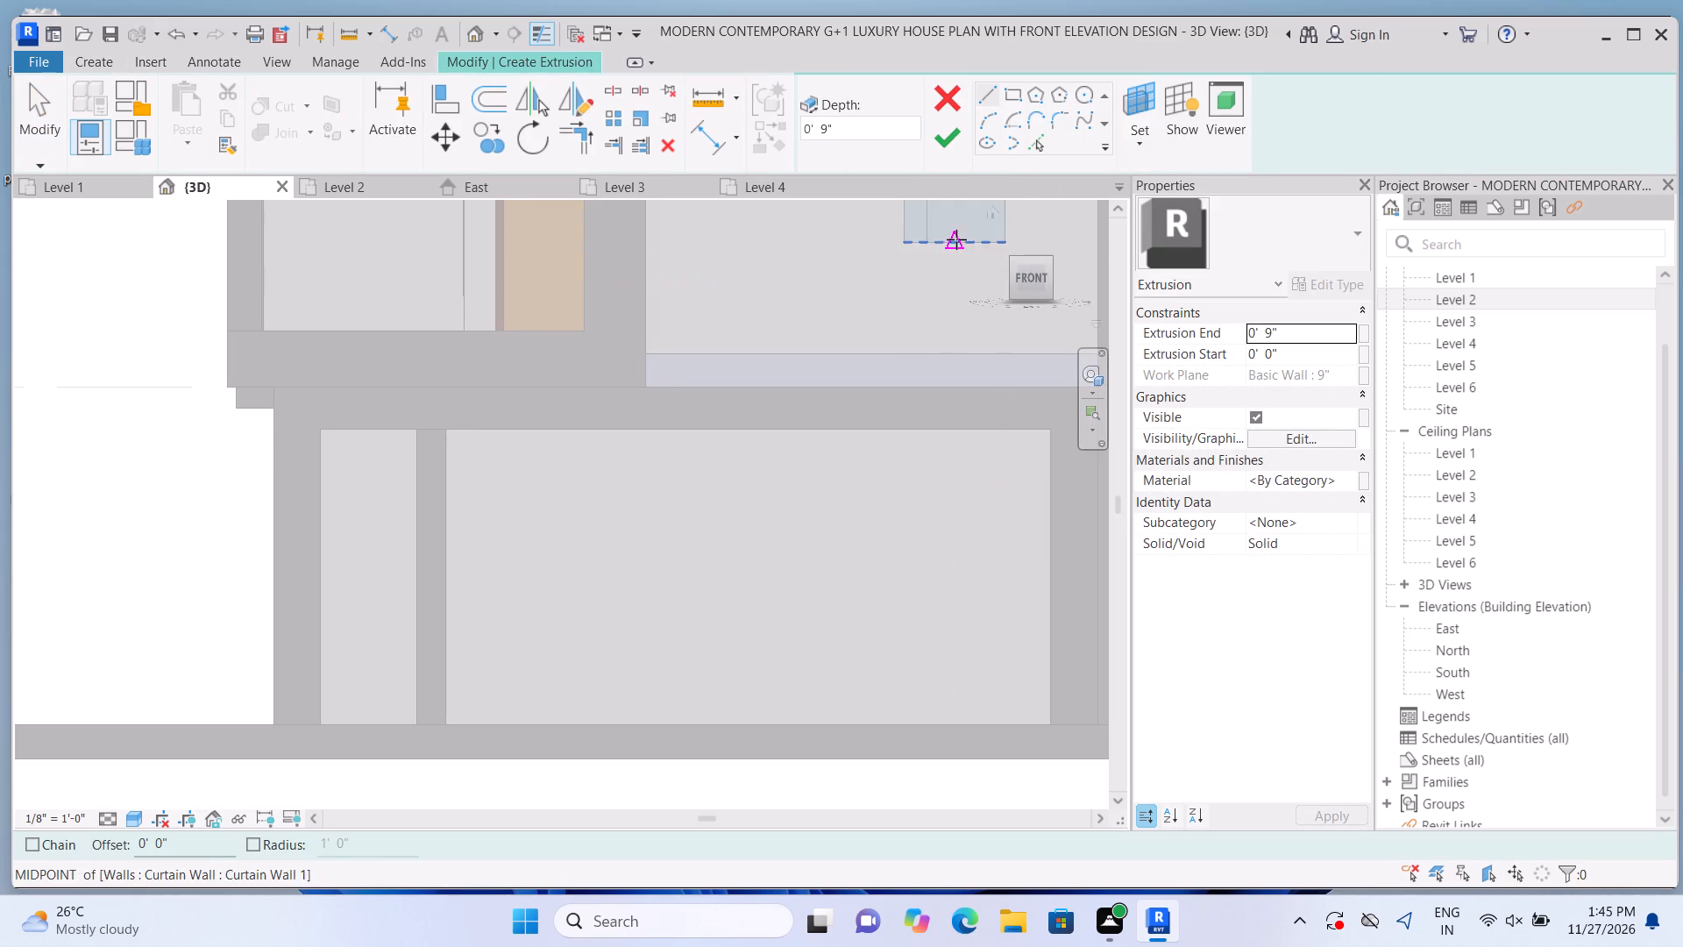
double_click(1007, 96)
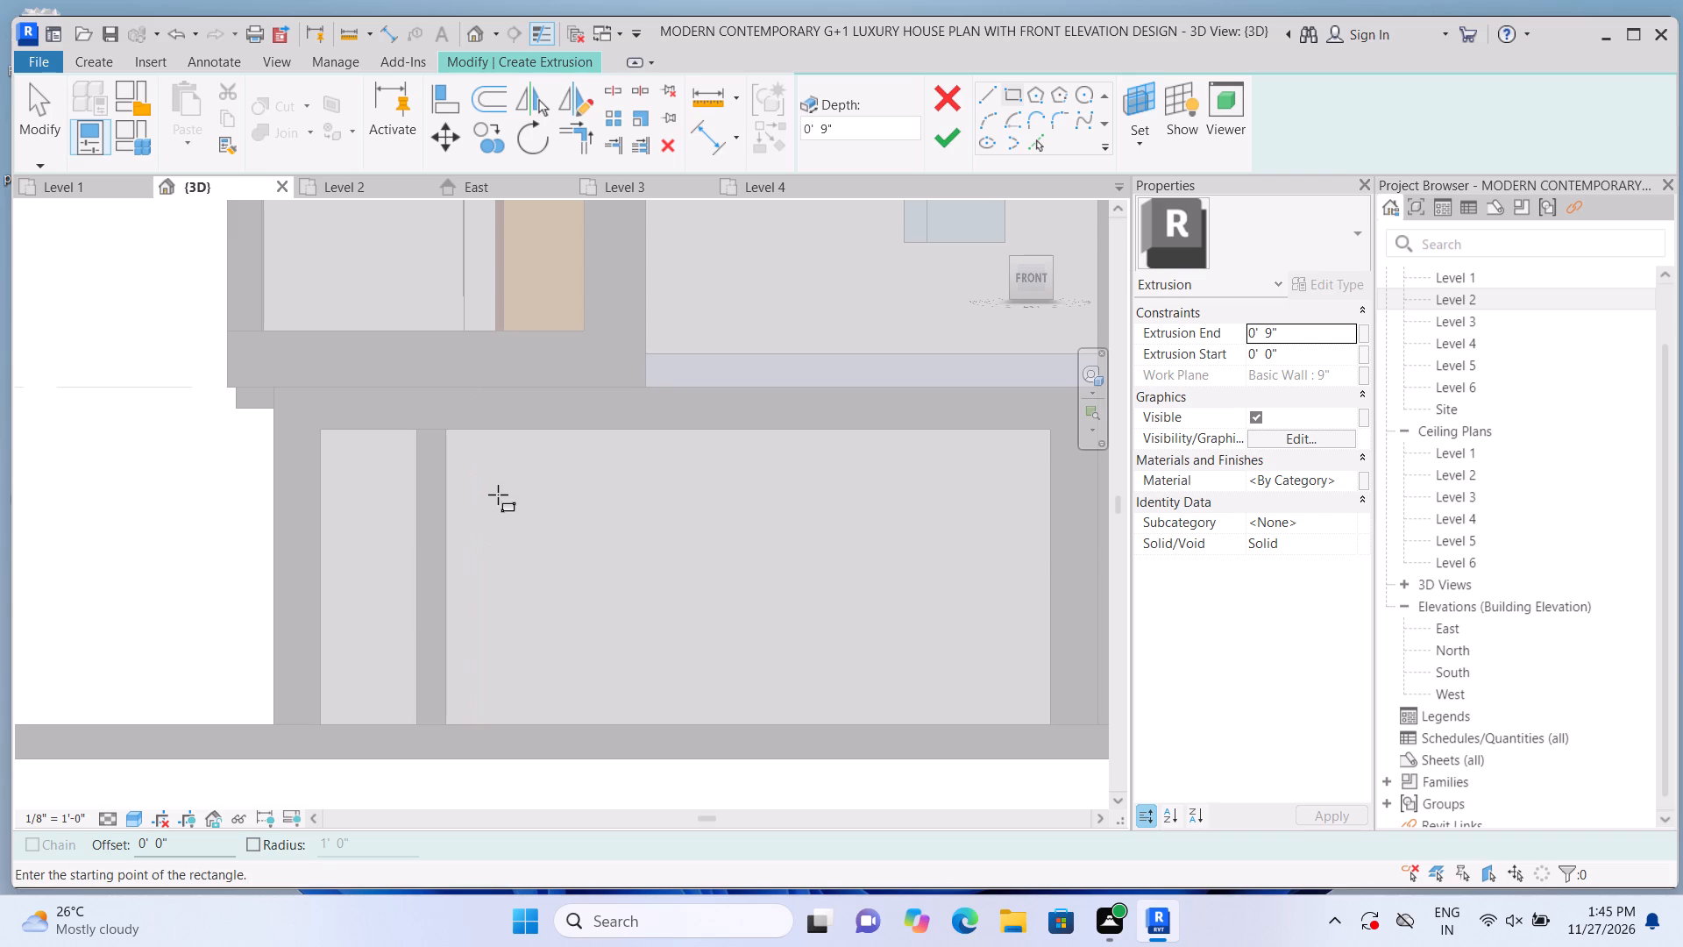
double_click(468, 438)
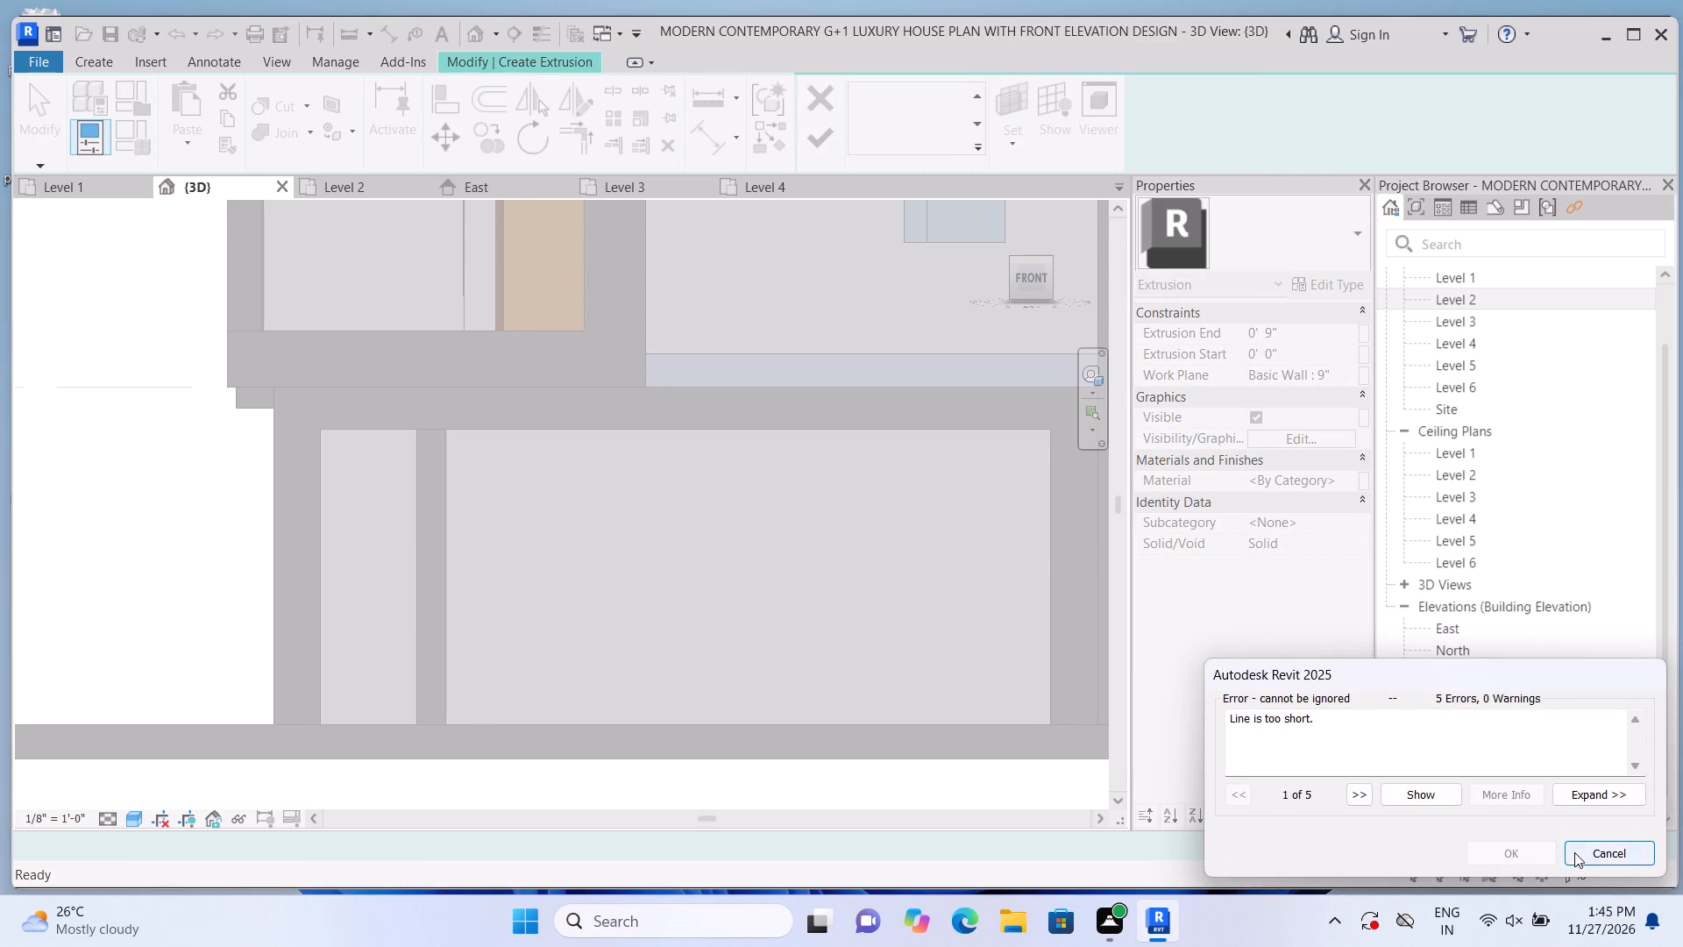
double_click(1580, 855)
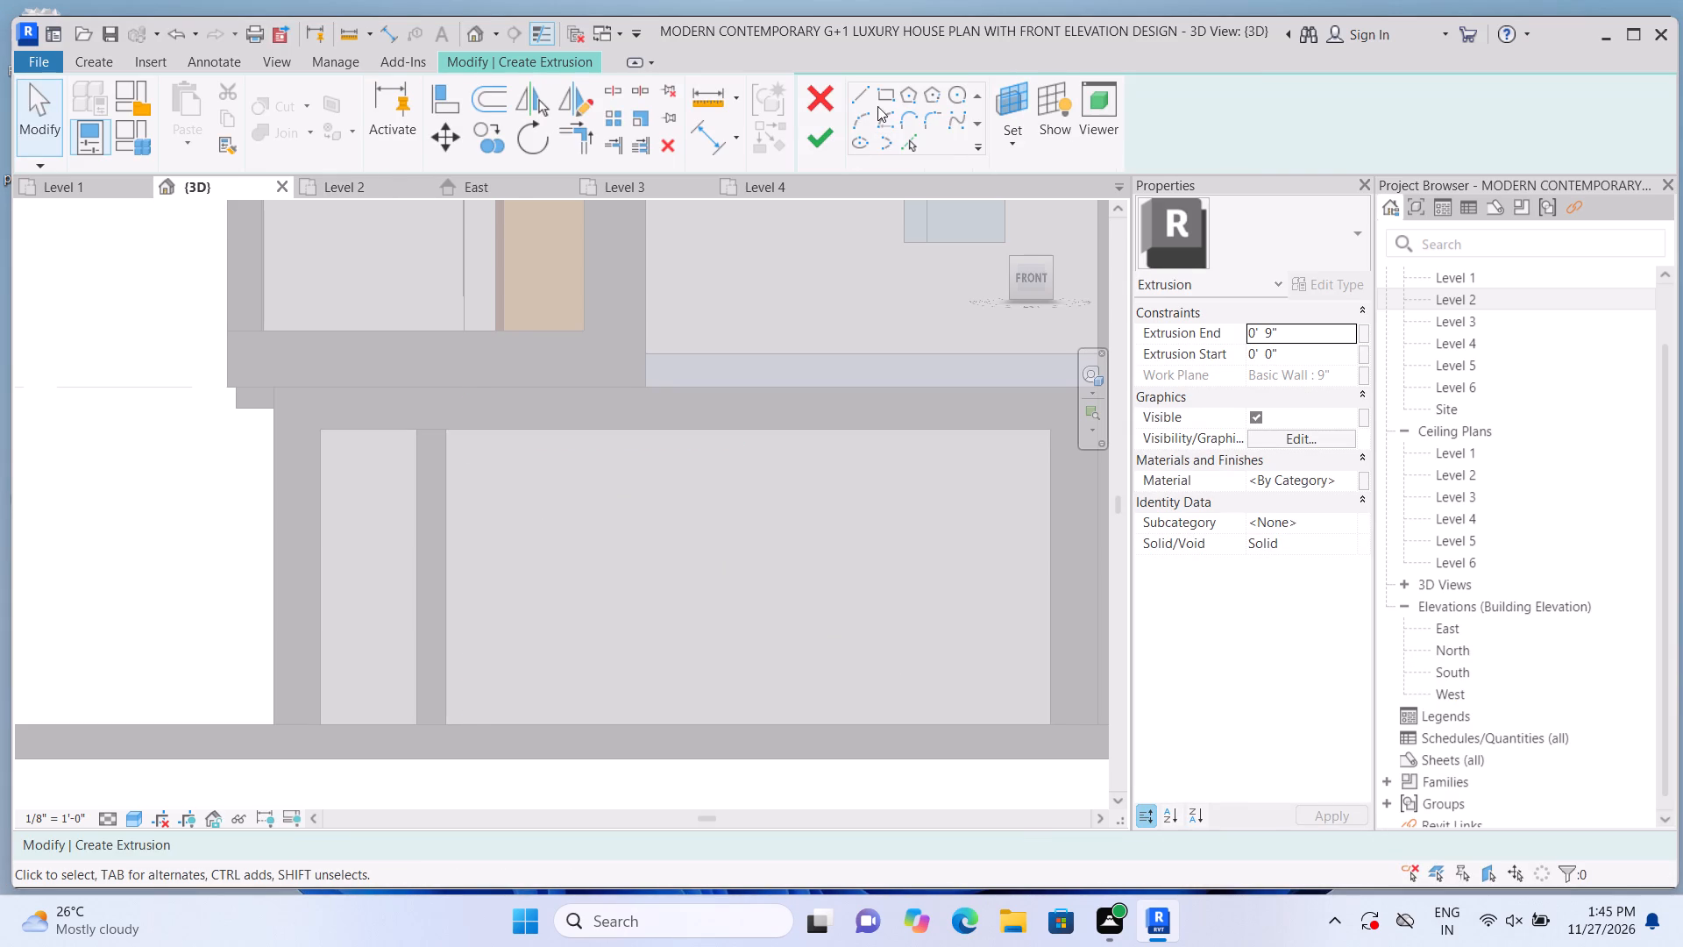
left_click(877, 96)
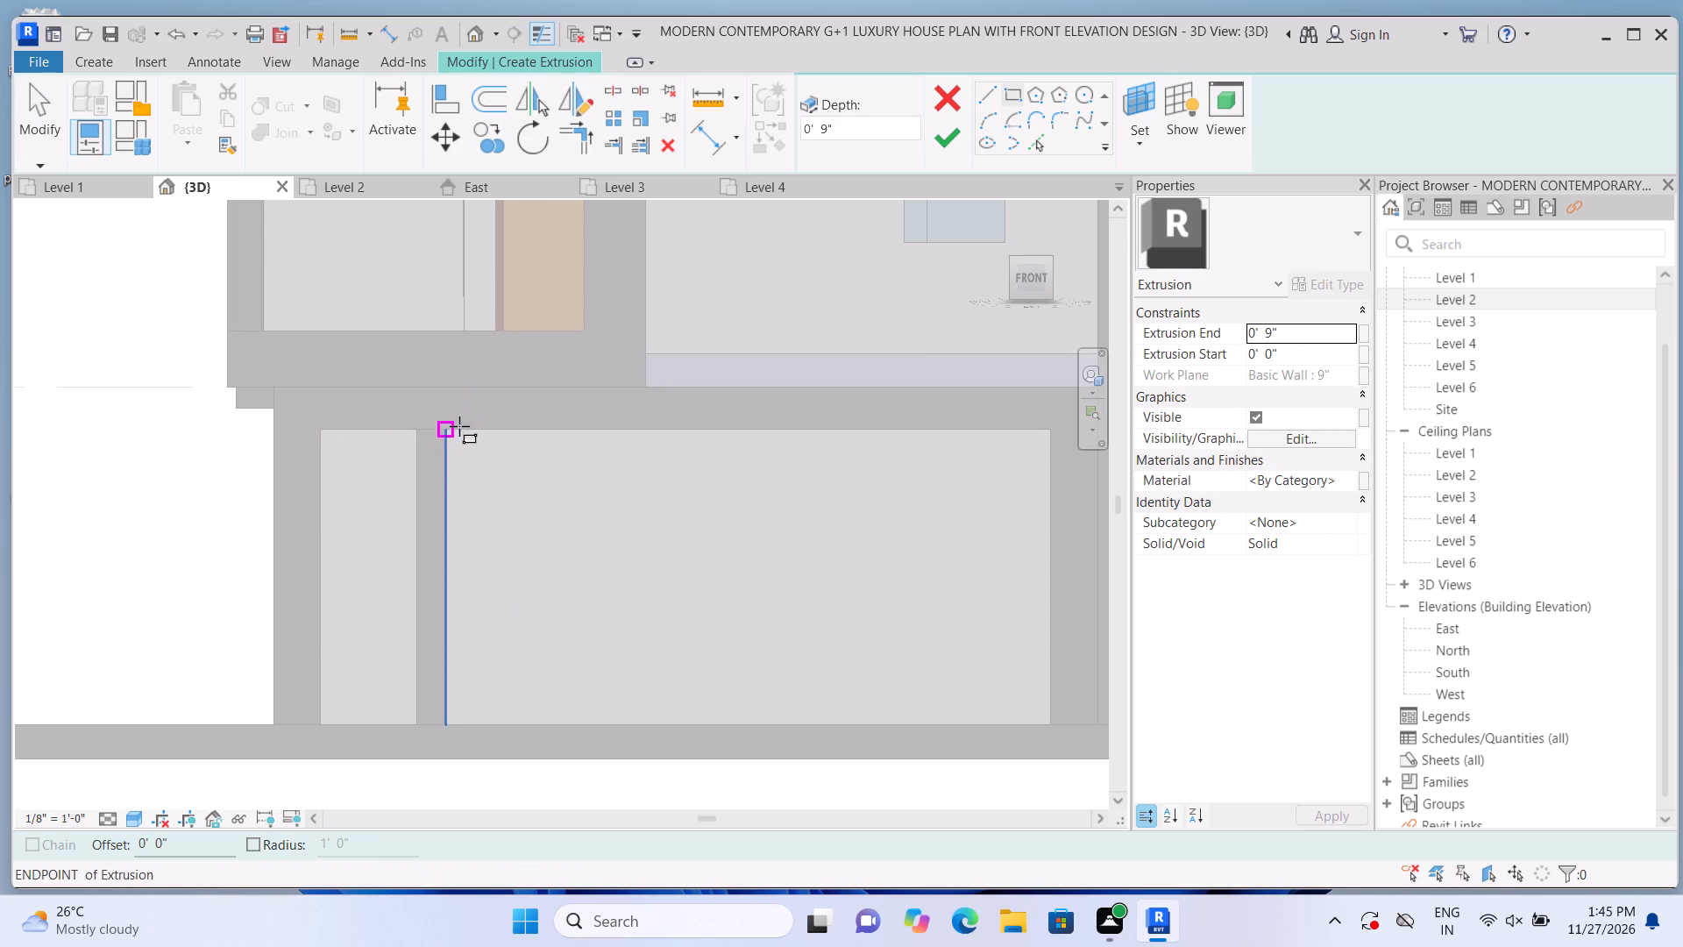
left_click(465, 426)
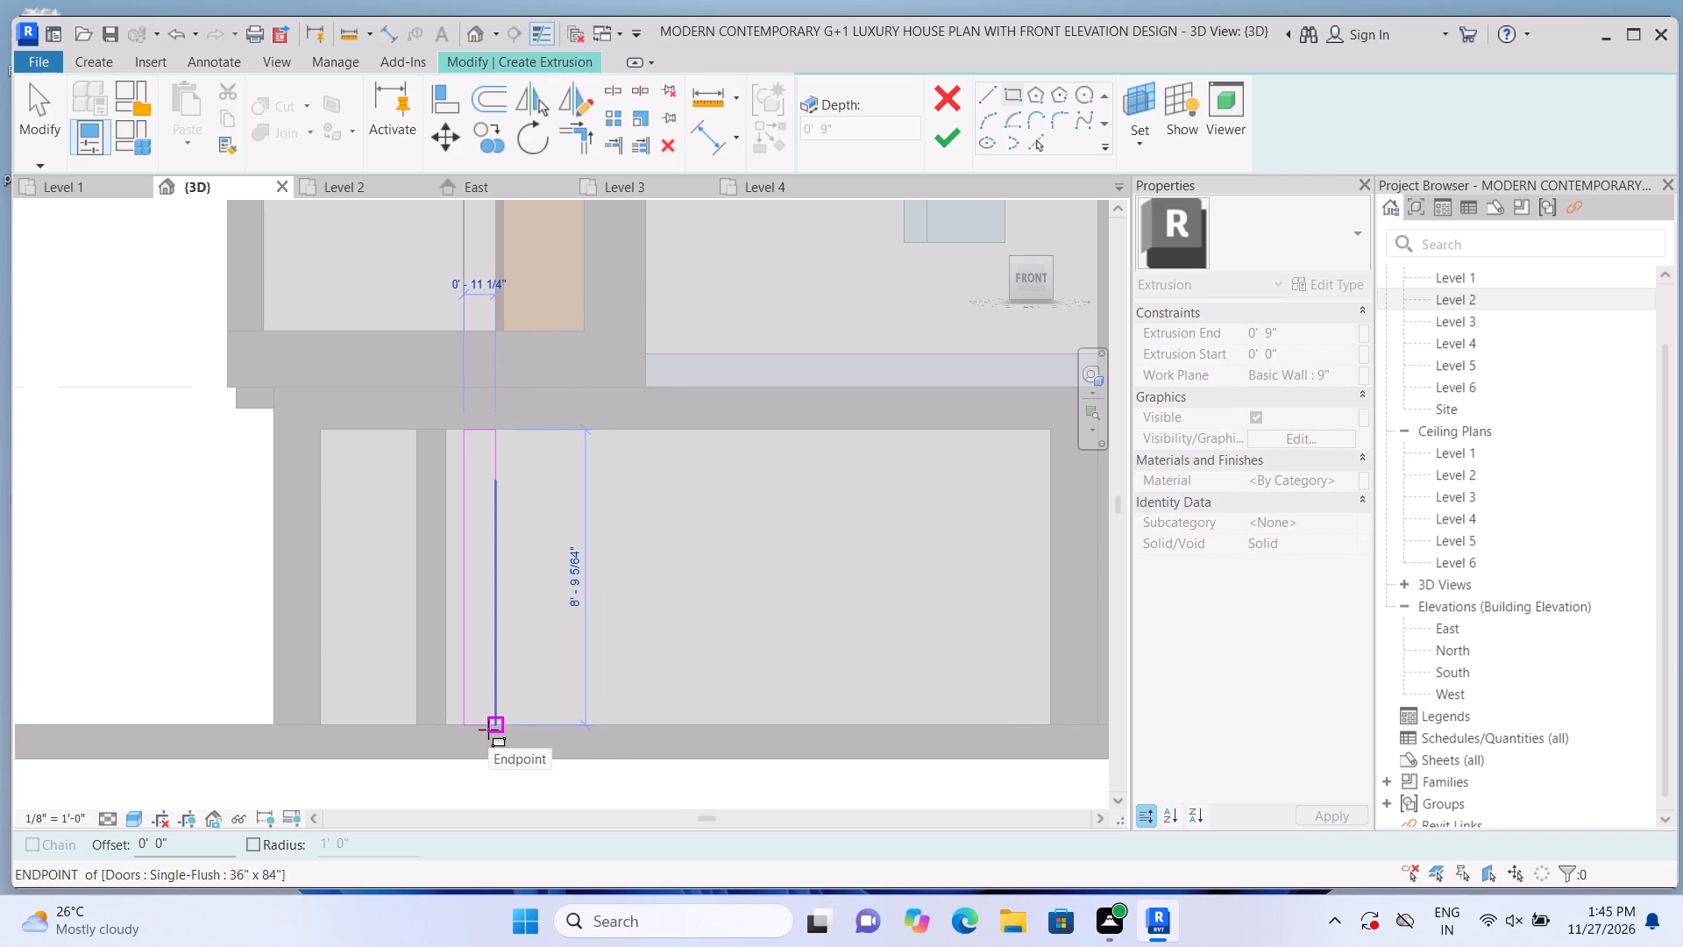
scroll(488, 730, "up", 4)
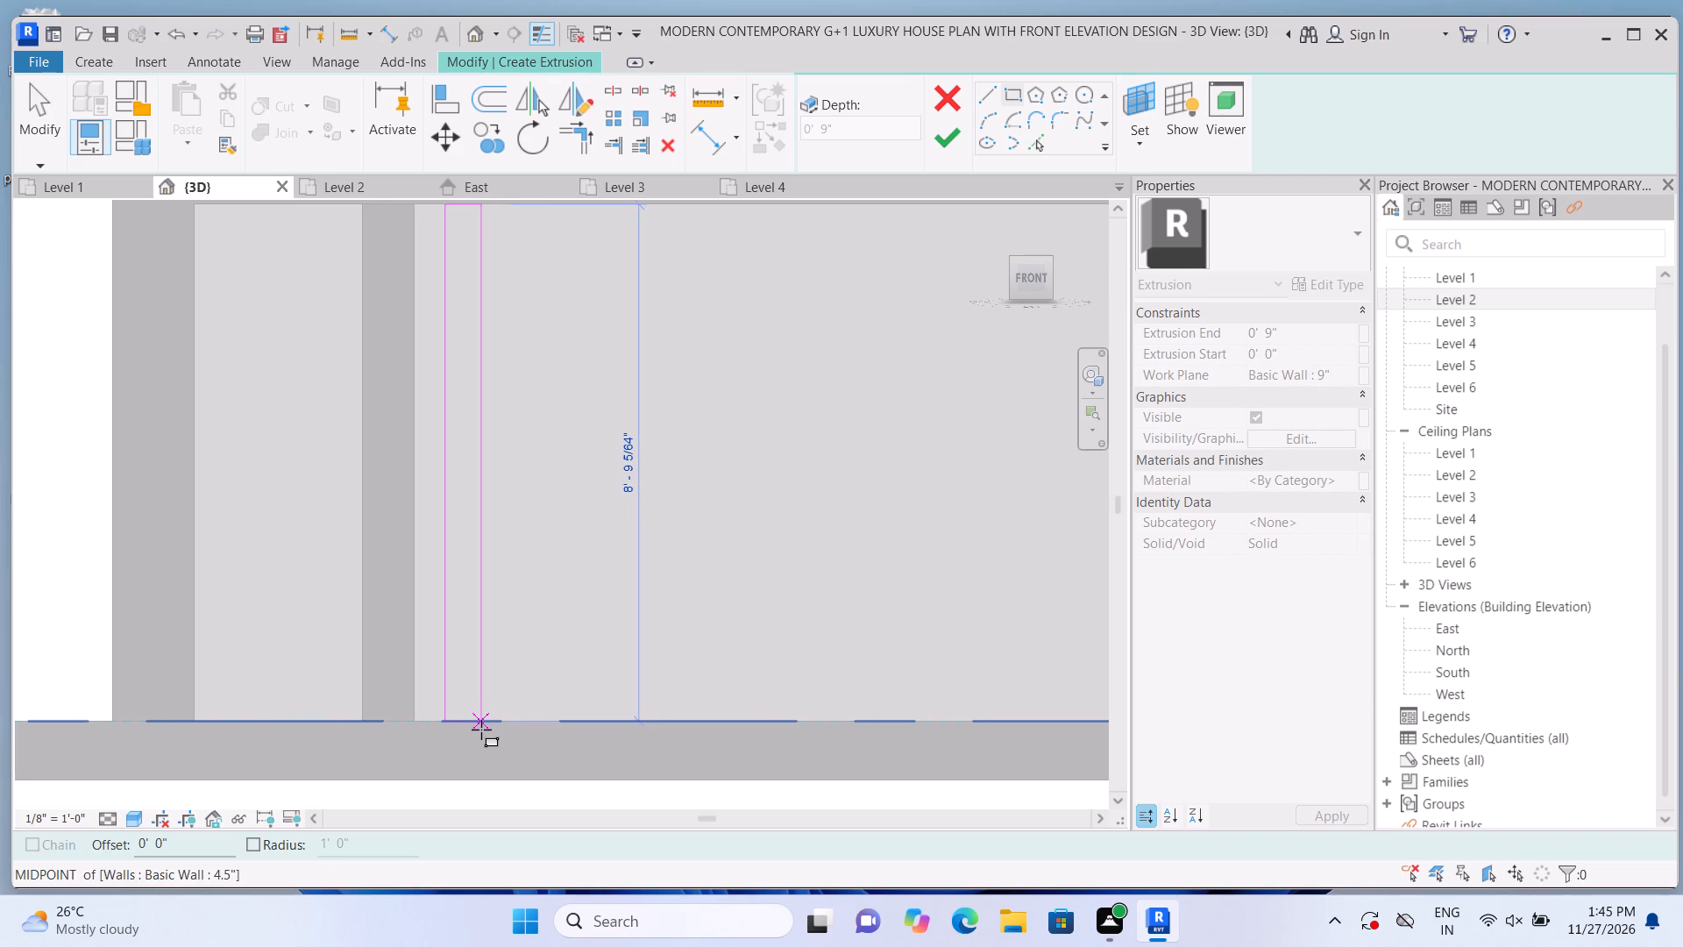
left_click(481, 730)
scroll(480, 736, "down", 3)
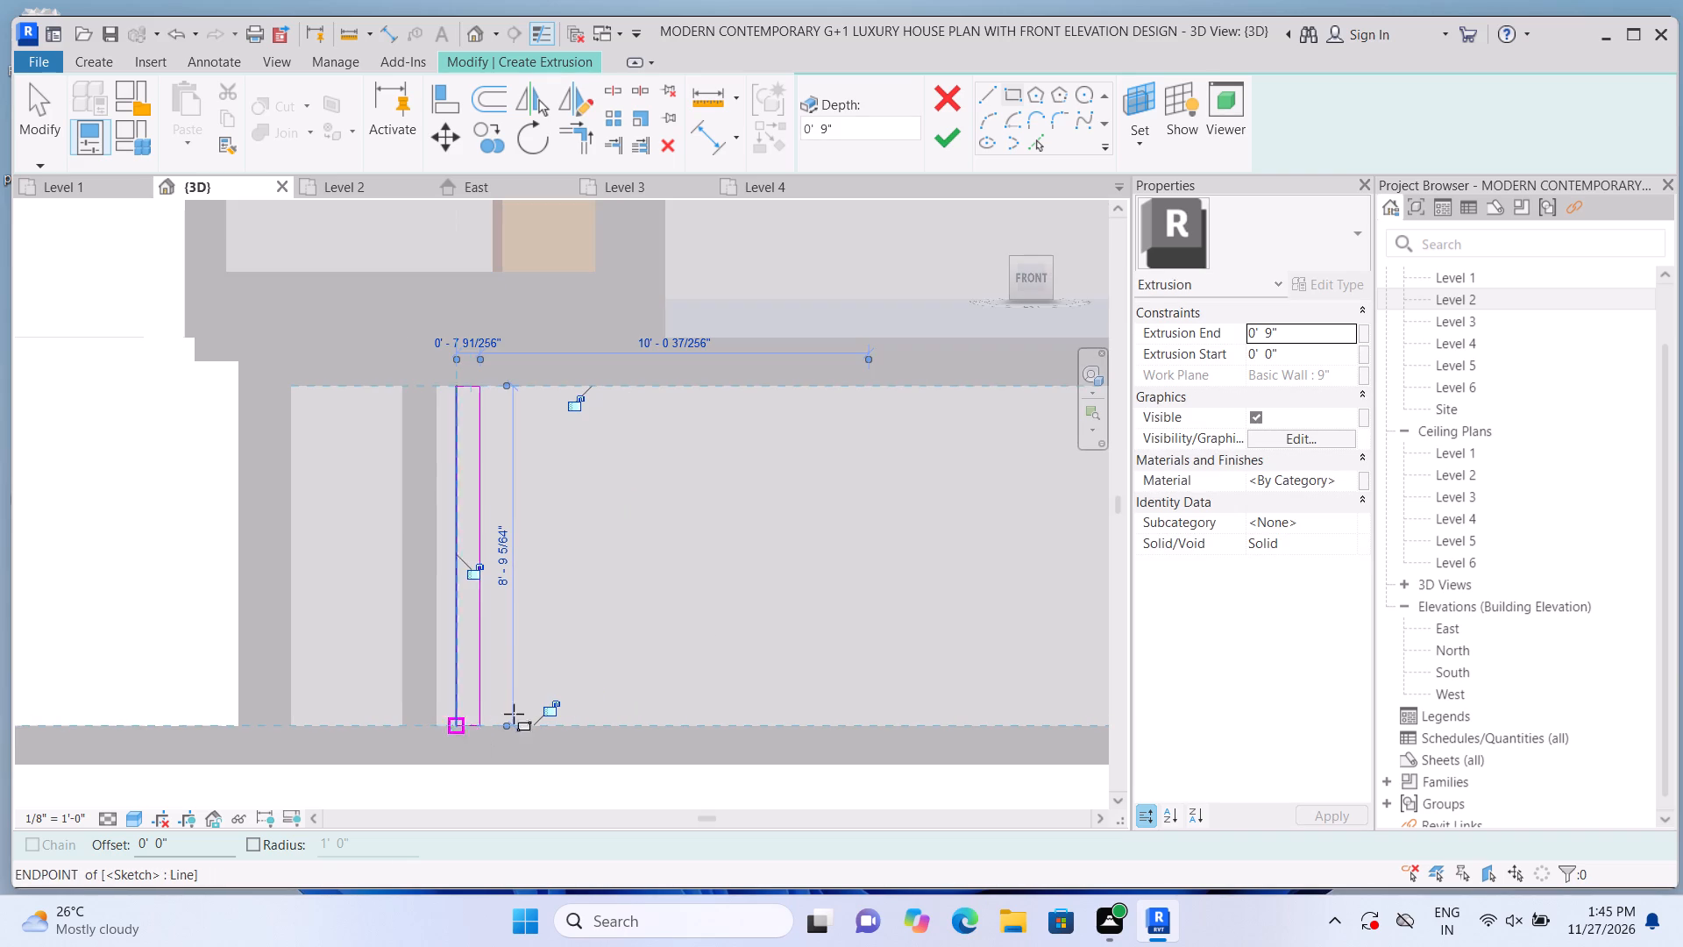
left_click(950, 142)
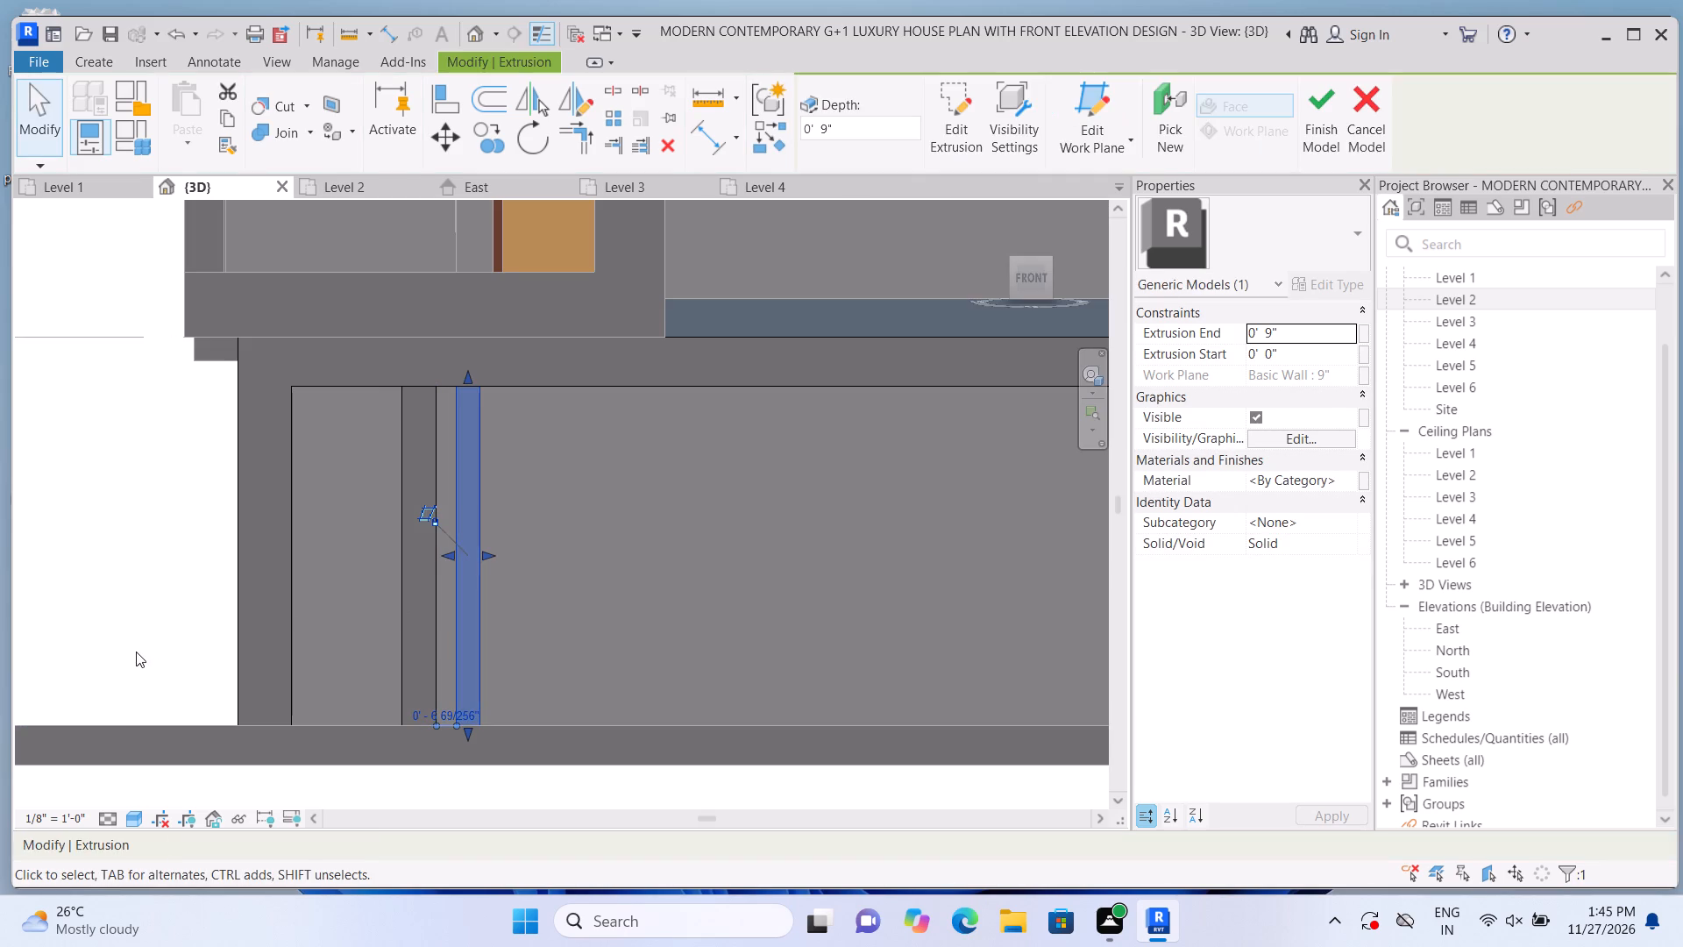
left_click(136, 652)
Widen the second vertical strip slightly by moving its side edge farthest from the first strip outward.
left_click(466, 622)
scroll(508, 567, "up", 2)
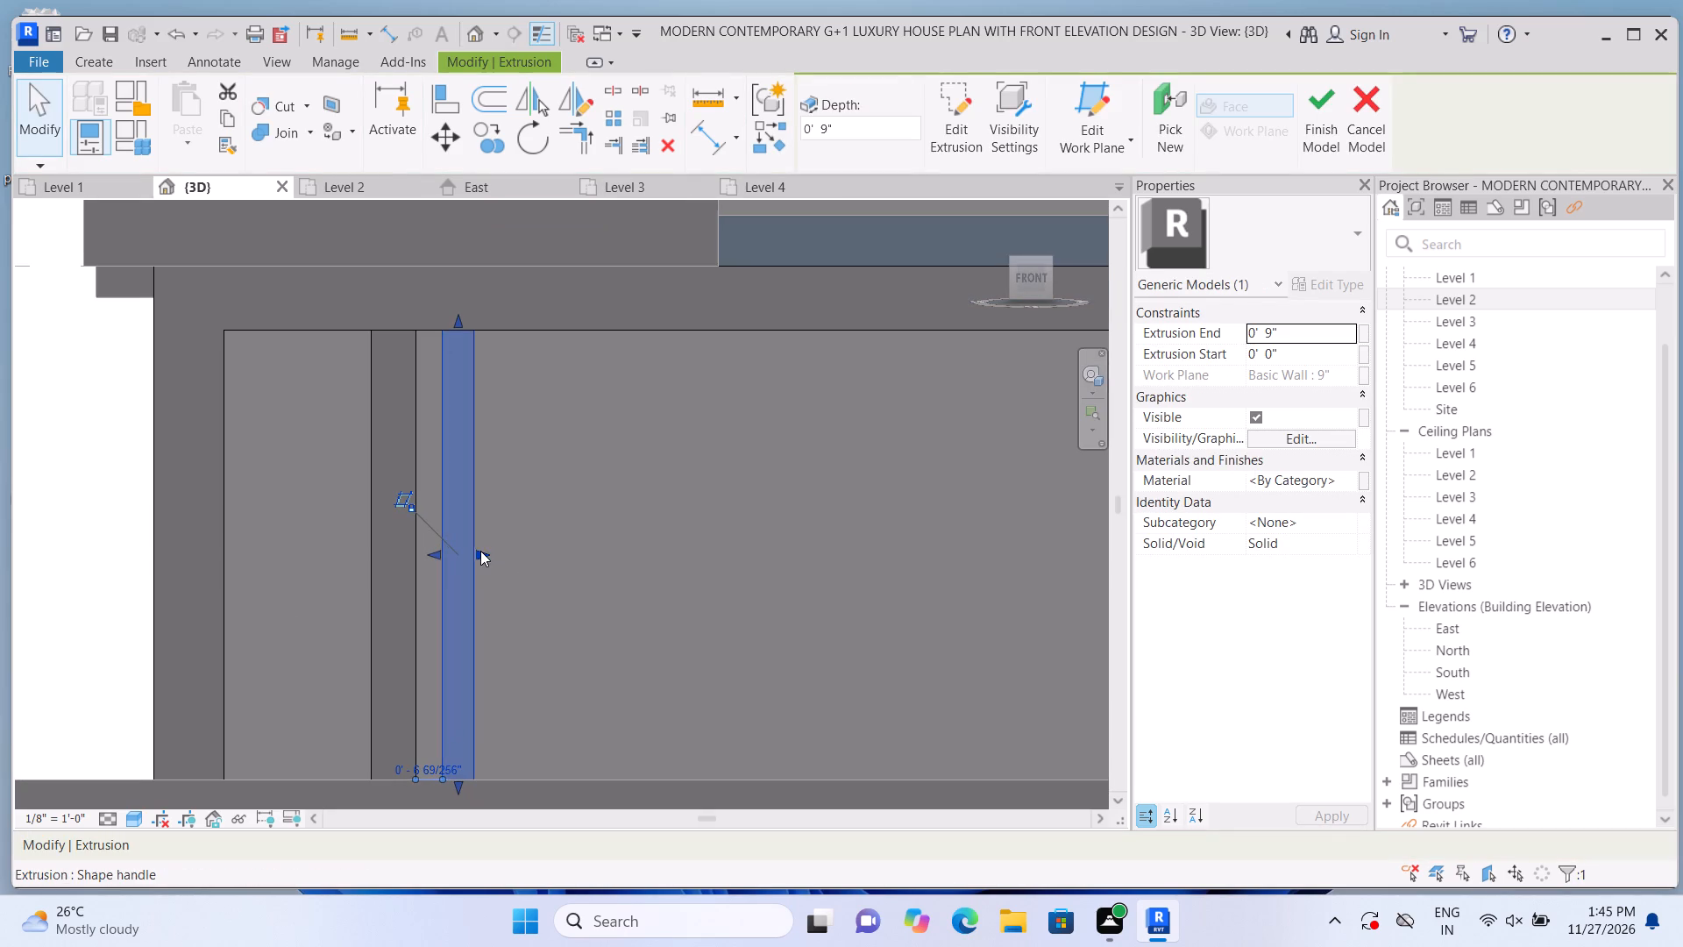
left_click(480, 551)
left_click(75, 665)
scroll(226, 579, "down", 3)
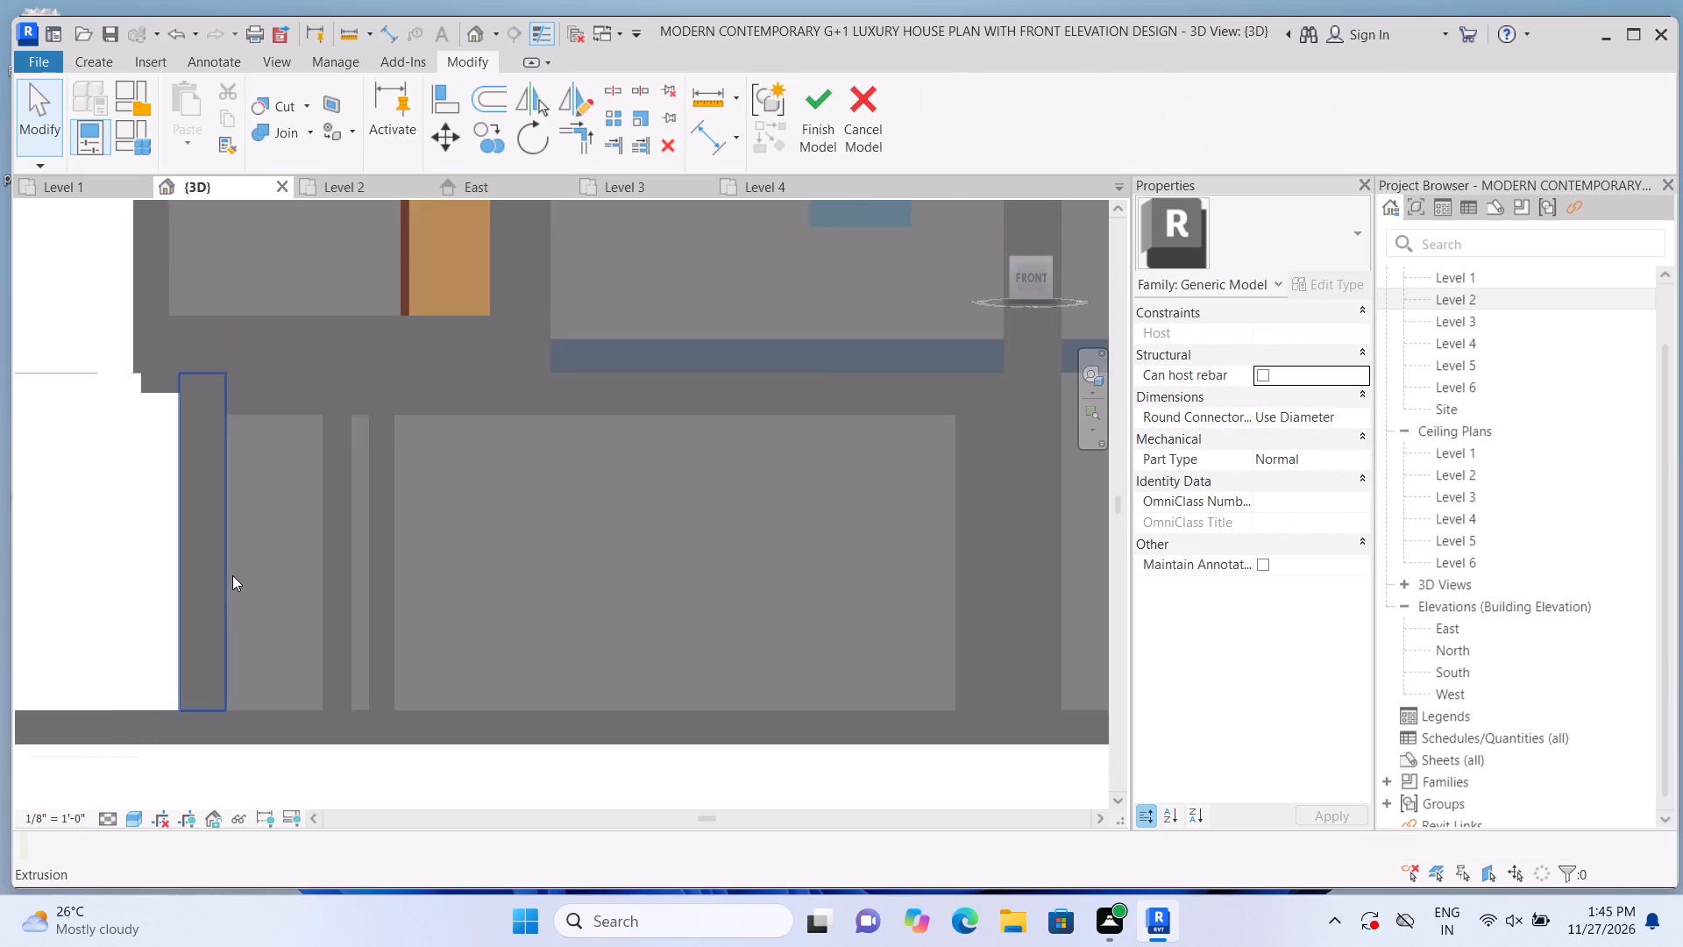
scroll(232, 575, "down", 1)
scroll(114, 618, "up", 1)
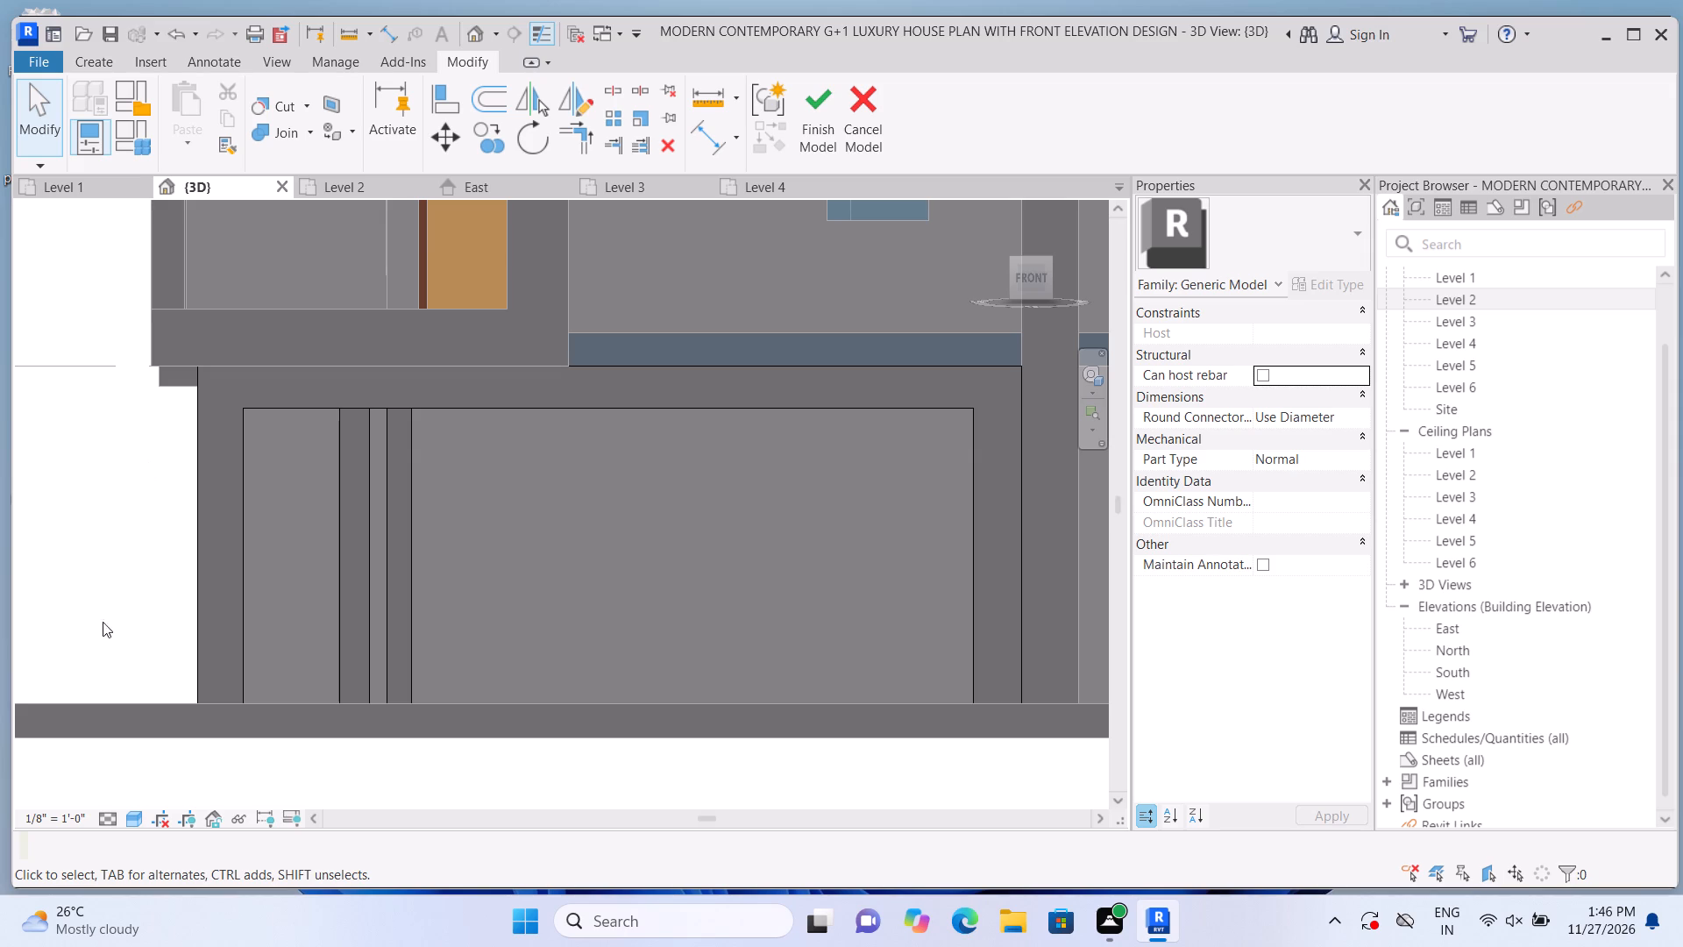
Narrow the first vertical strip from its side facing the second strip, leaving a gap of about 8" between the two strips.
left_click(335, 609)
scroll(337, 598, "up", 4)
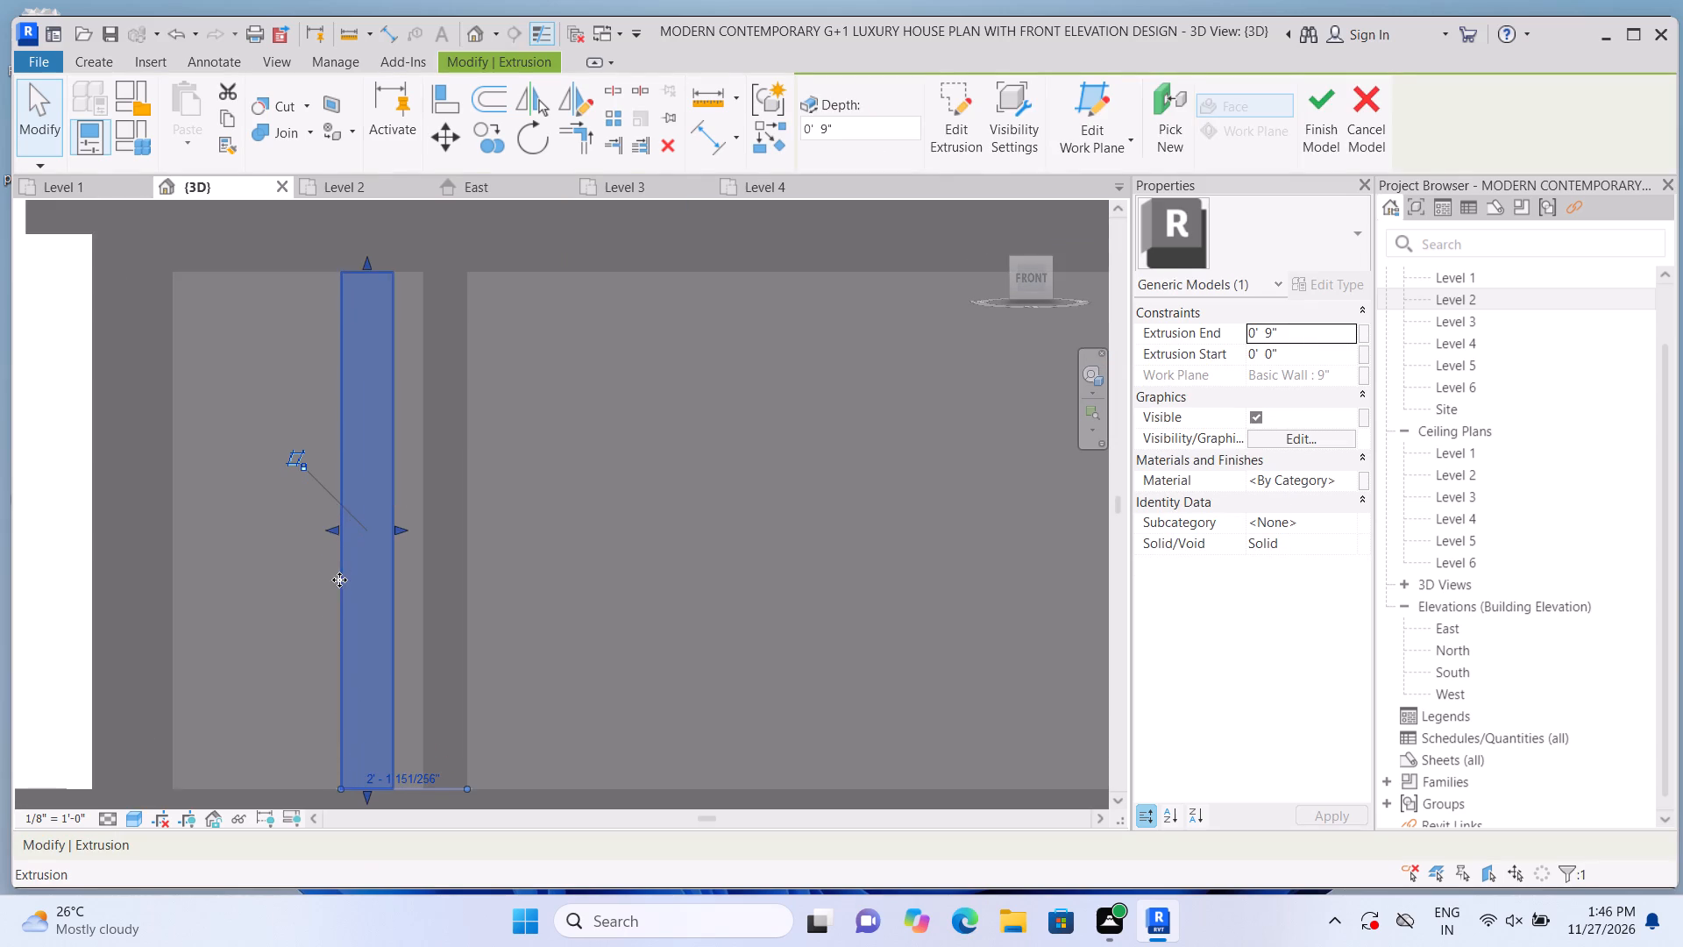
left_click_drag(404, 524, 384, 526)
scroll(391, 530, "down", 4)
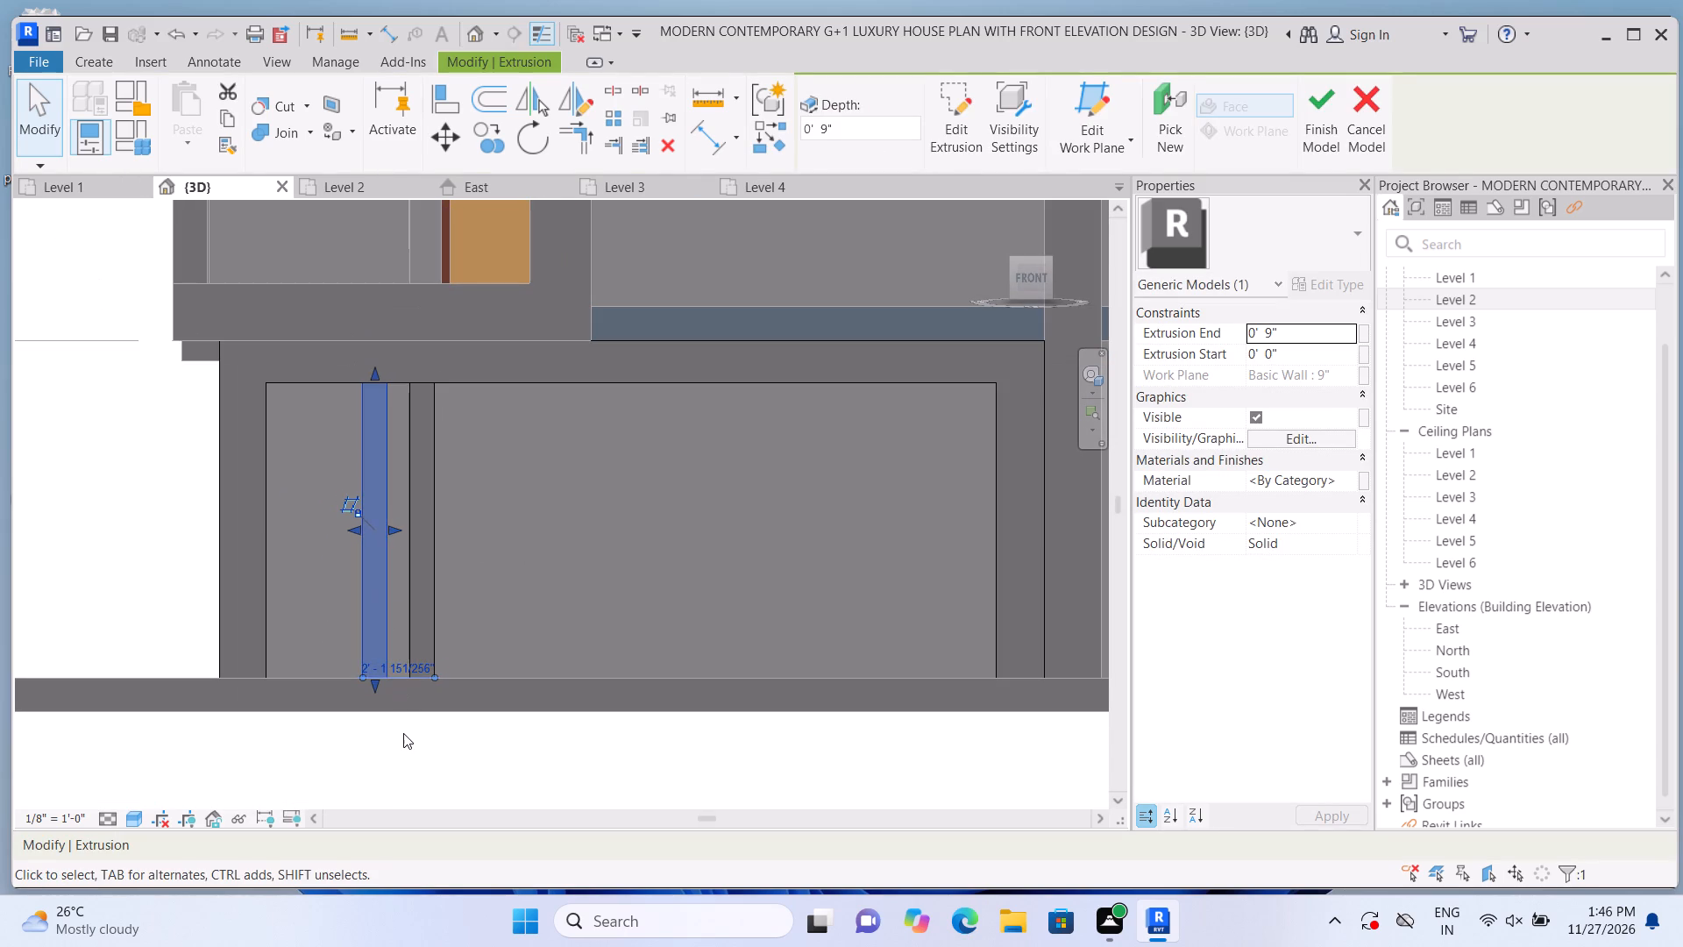
left_click(405, 734)
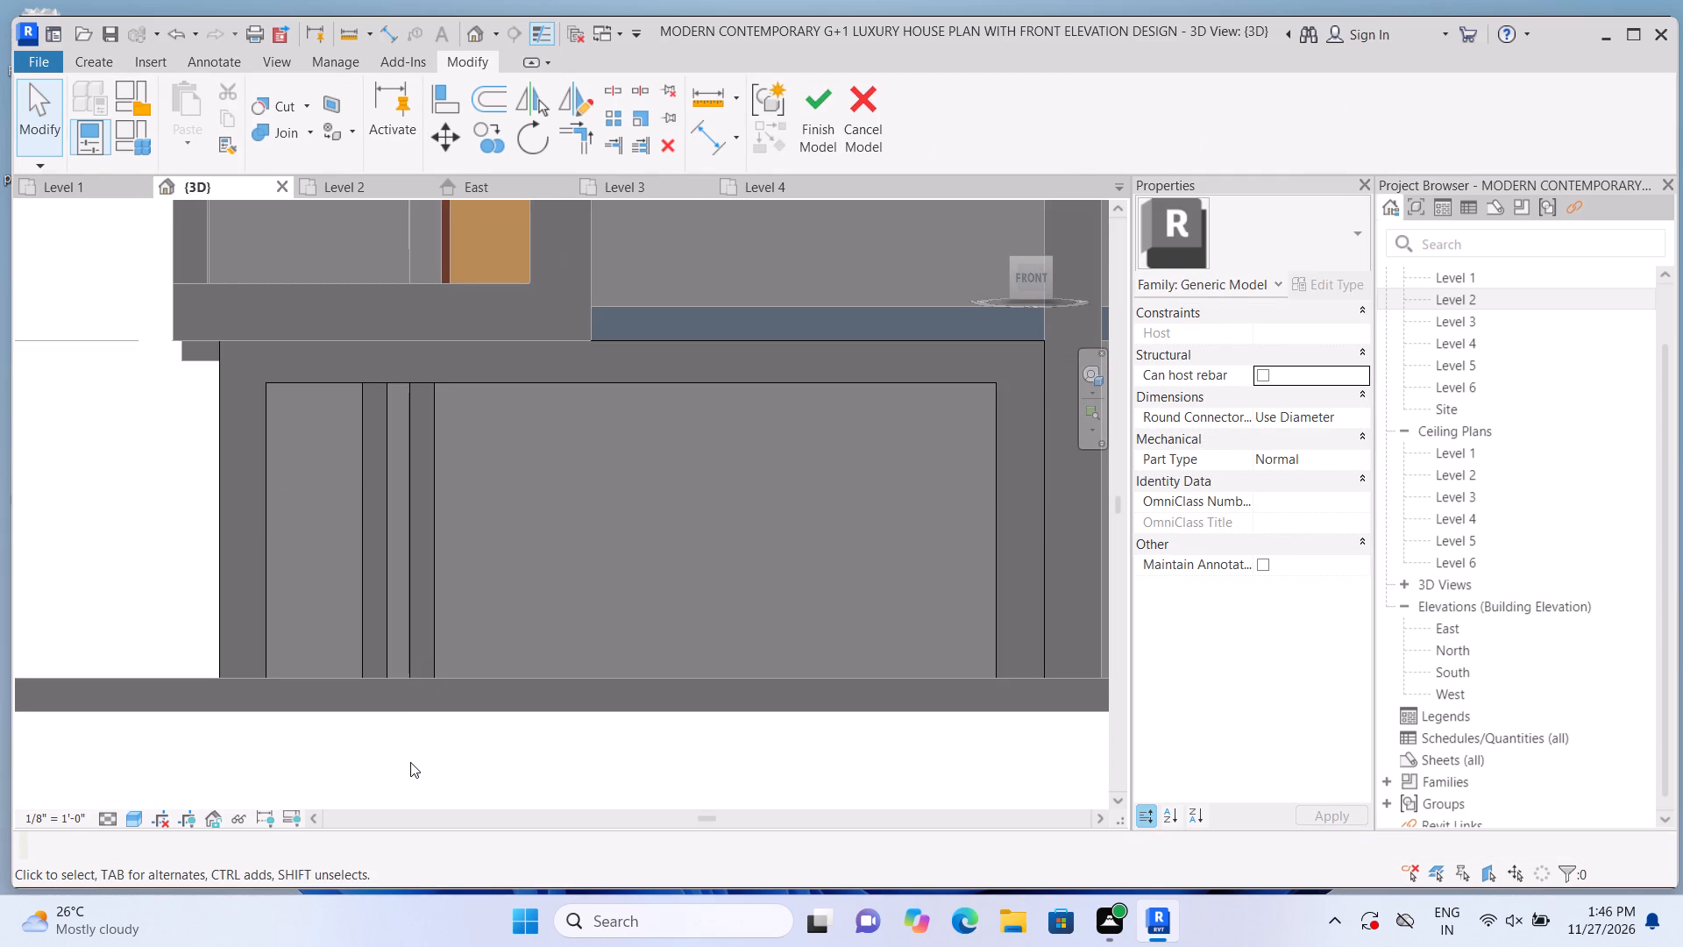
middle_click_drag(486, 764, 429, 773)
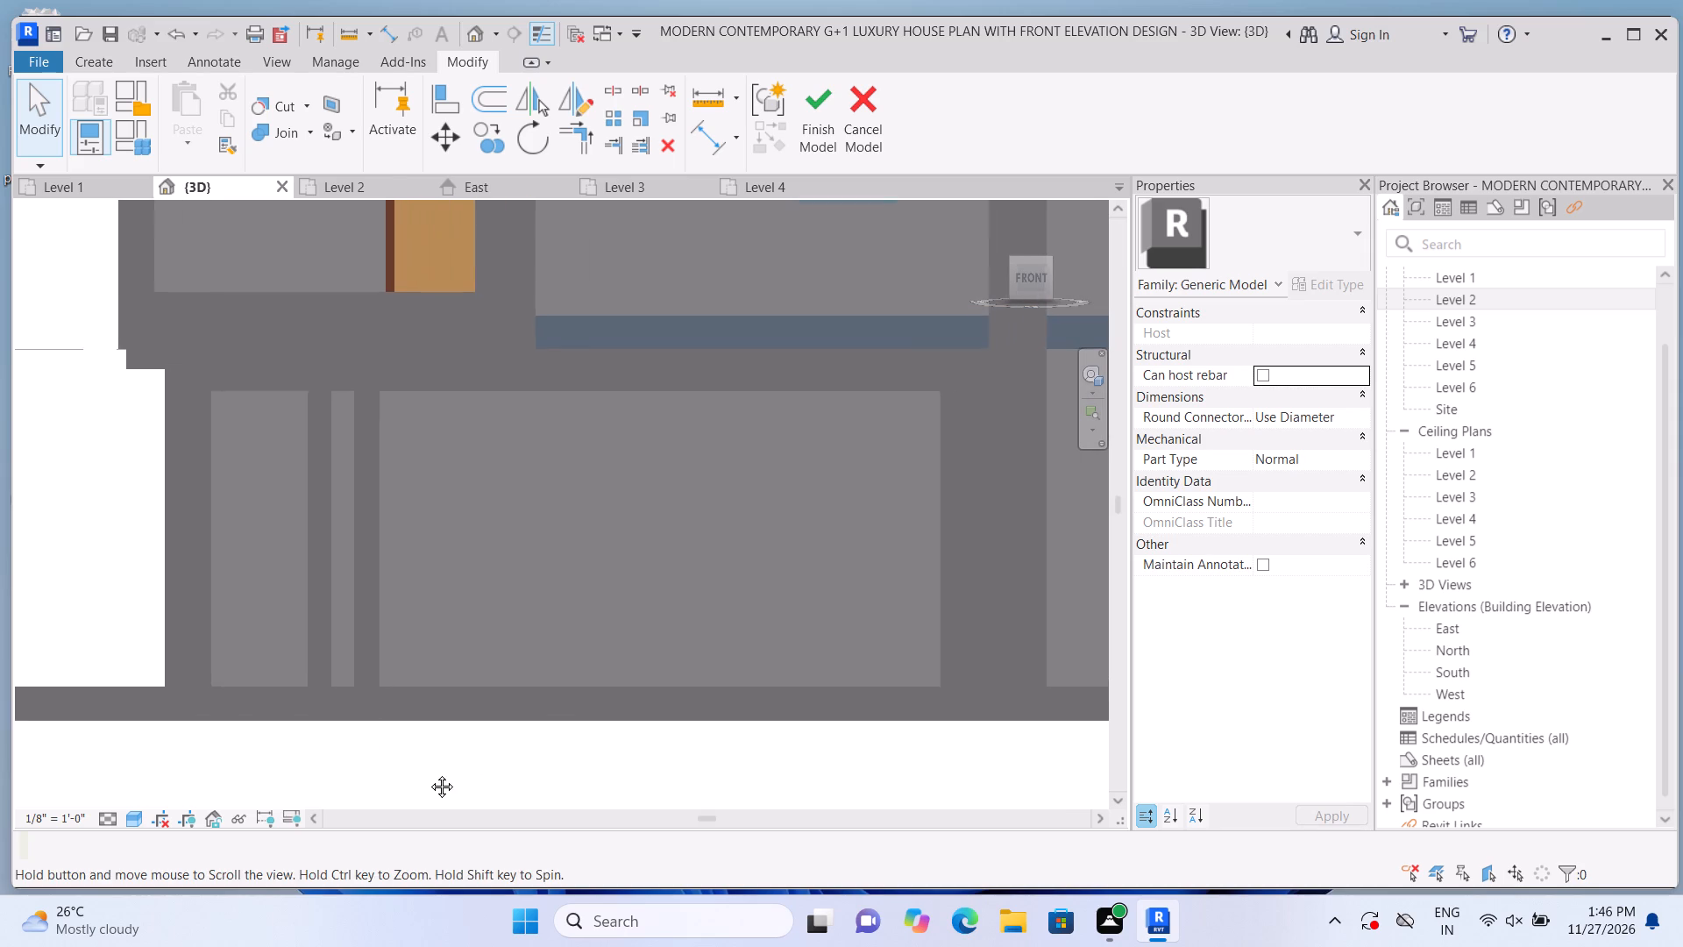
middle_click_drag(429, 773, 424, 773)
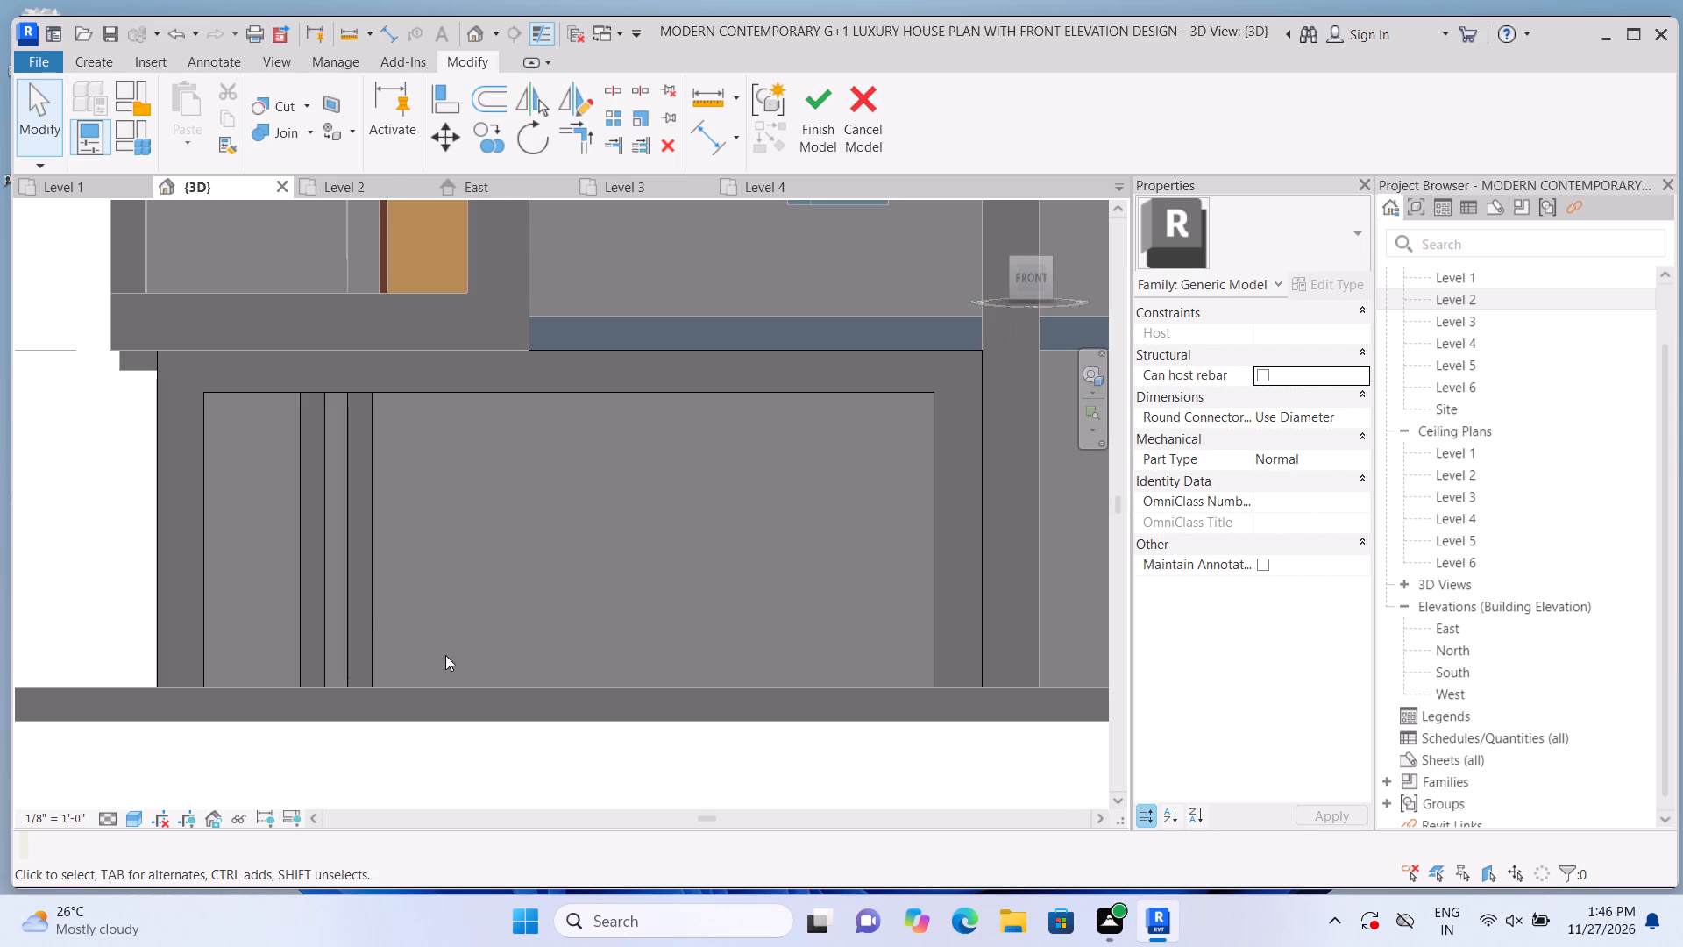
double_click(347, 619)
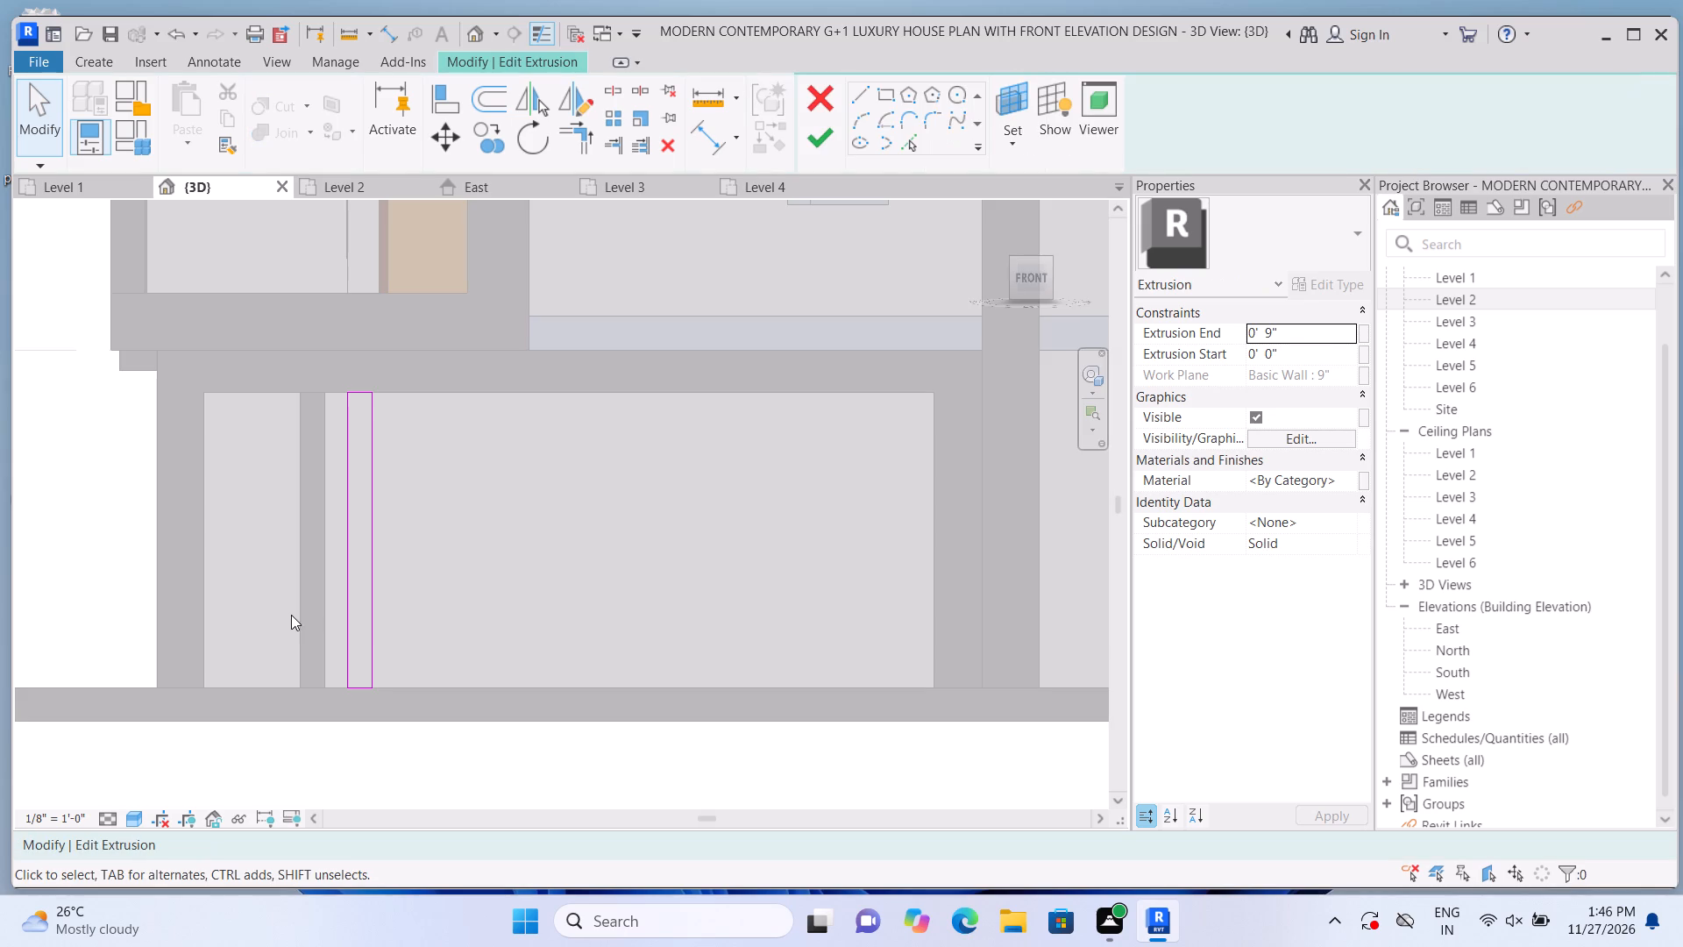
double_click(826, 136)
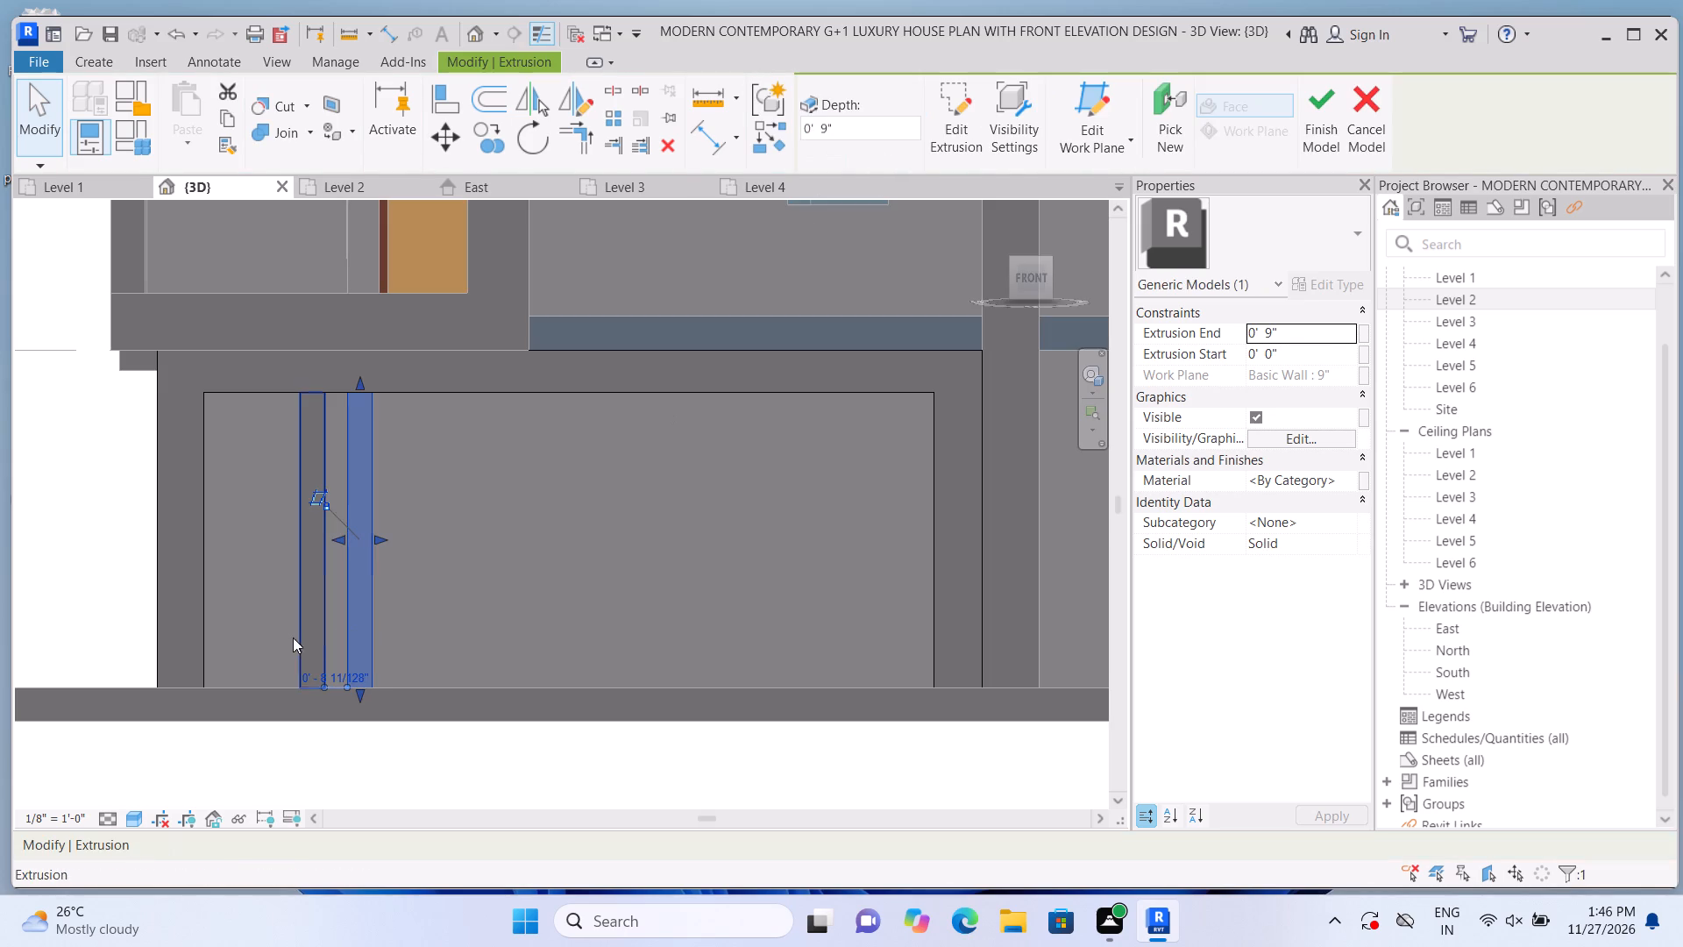